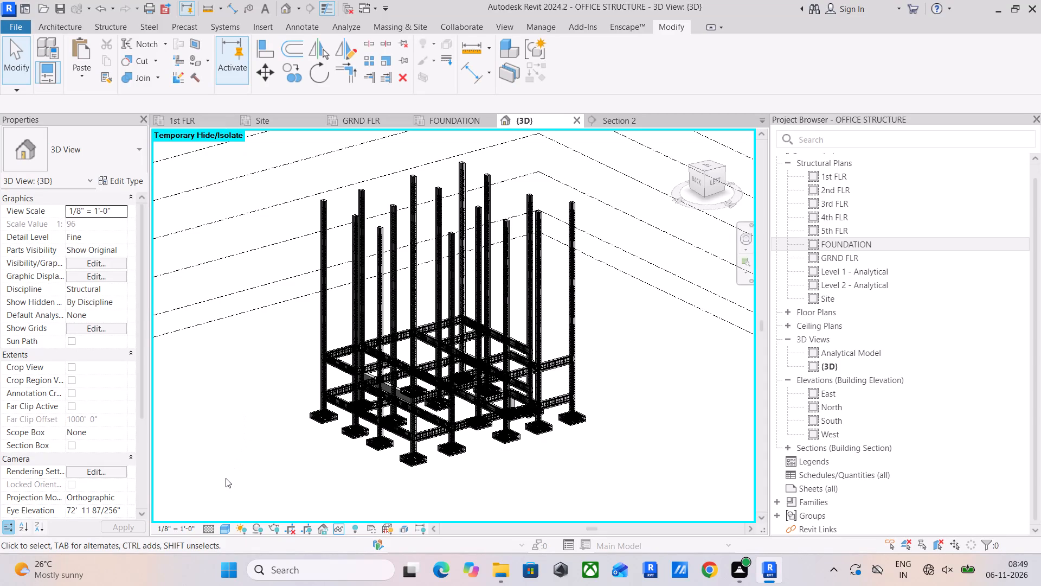
# In the Site structural plan, assign the BEAM COVER <0' - 1"> rebar cover to the 12 x 24 beam on the lower grid line.
pyautogui.scroll(8, 343, 351)
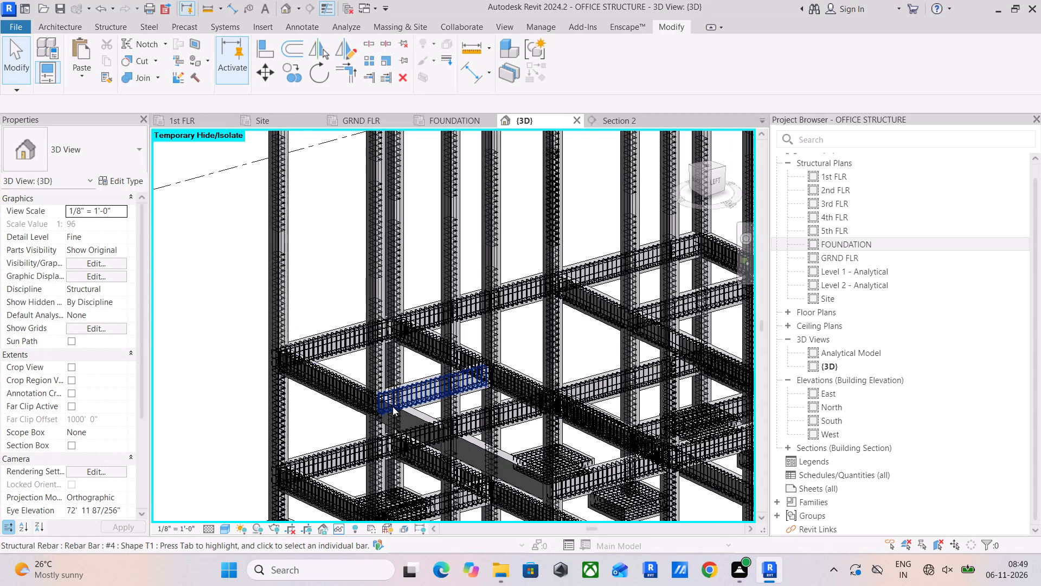
pyautogui.click(262, 119)
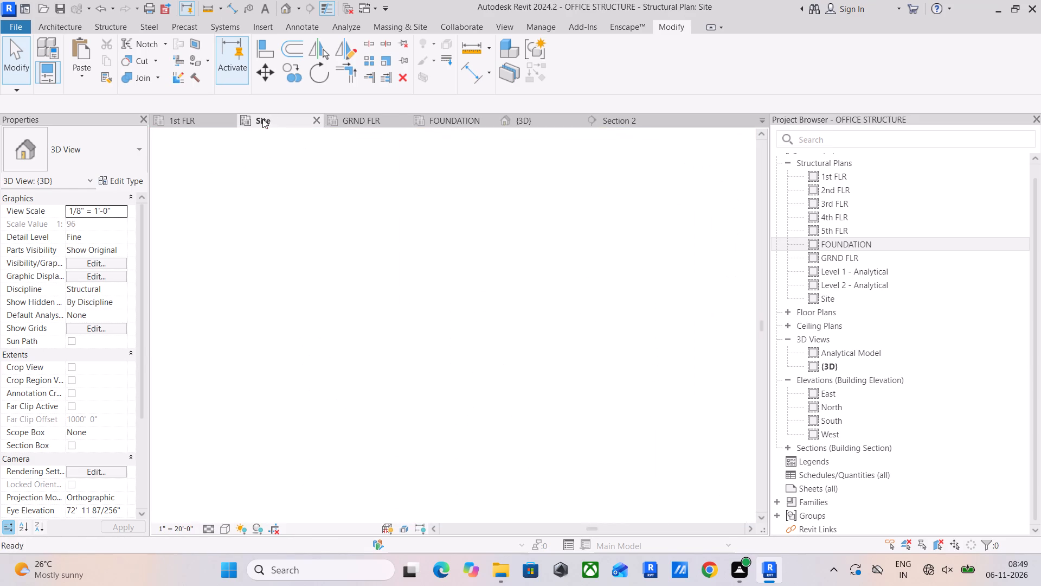
pyautogui.scroll(-8, 514, 342)
pyautogui.moveTo(512, 358); pyautogui.dragTo(358, 454, button='middle')
pyautogui.scroll(-3, 427, 441)
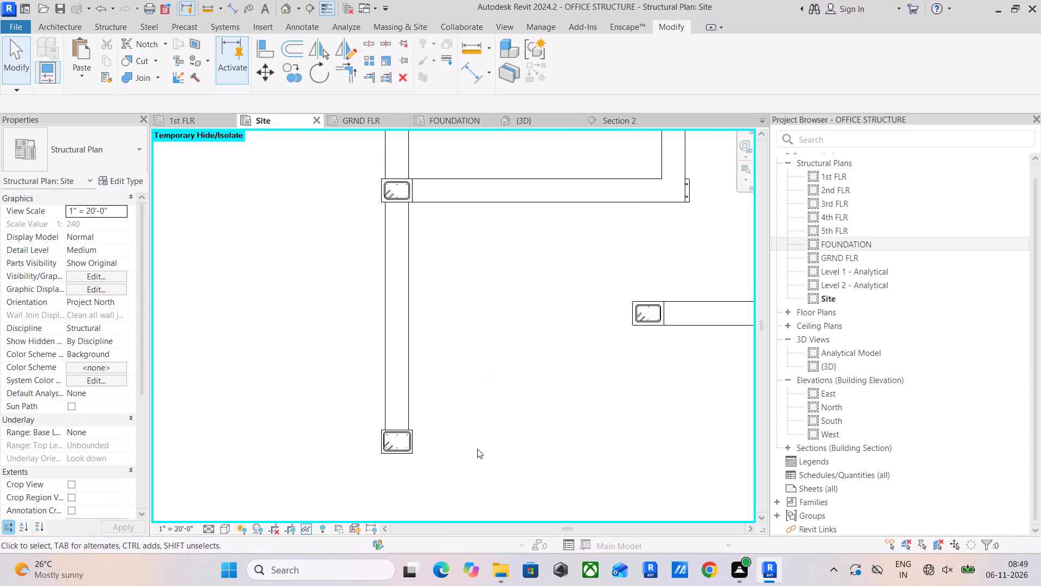
pyautogui.scroll(-5, 477, 449)
pyautogui.moveTo(514, 448); pyautogui.dragTo(413, 524, button='middle')
pyautogui.scroll(-4, 462, 482)
pyautogui.moveTo(483, 474); pyautogui.dragTo(368, 477, button='middle')
pyautogui.scroll(3, 373, 449)
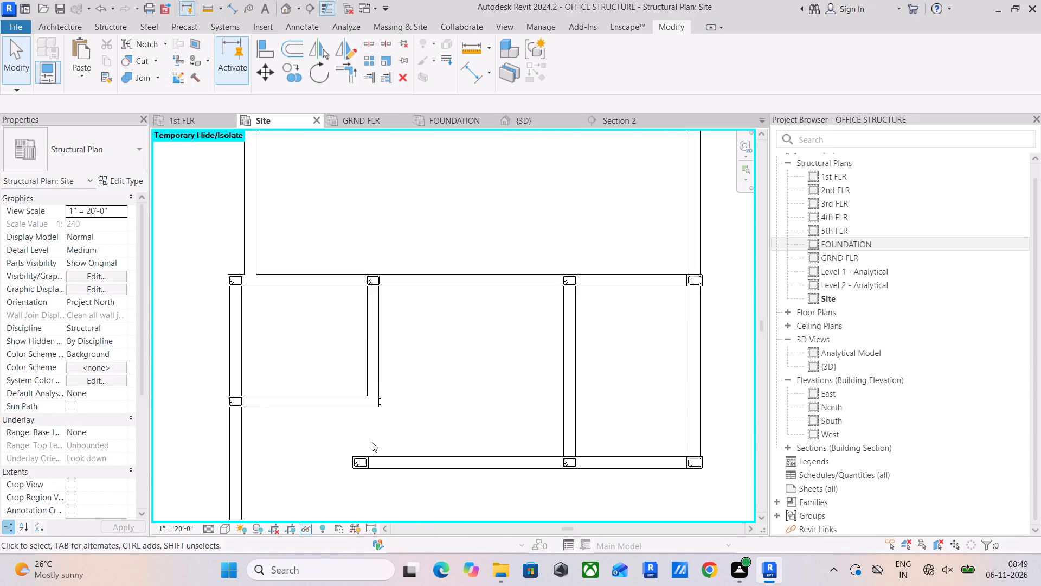
pyautogui.scroll(7, 372, 442)
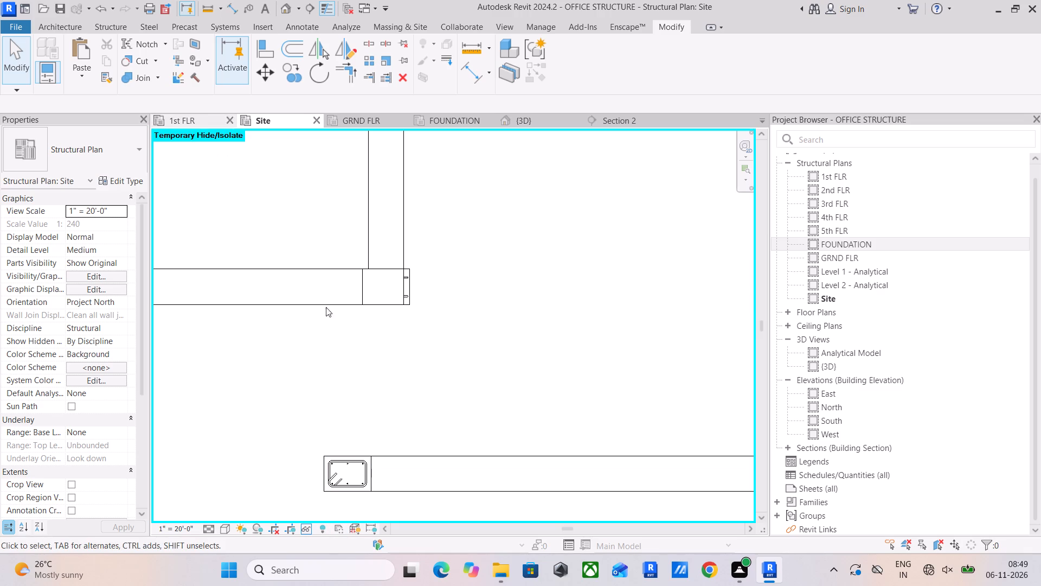
pyautogui.click(517, 454)
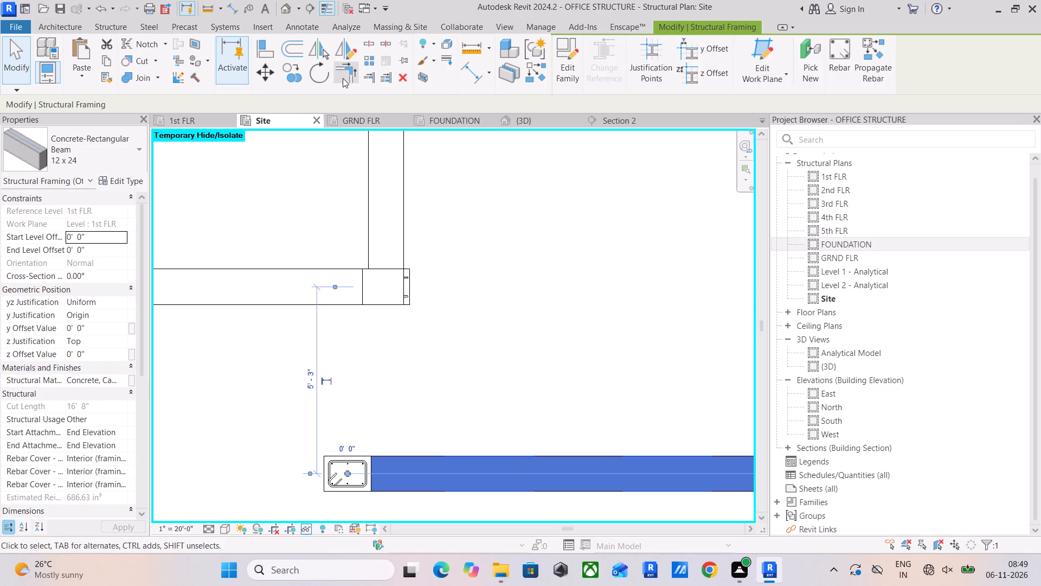
pyautogui.click(125, 27)
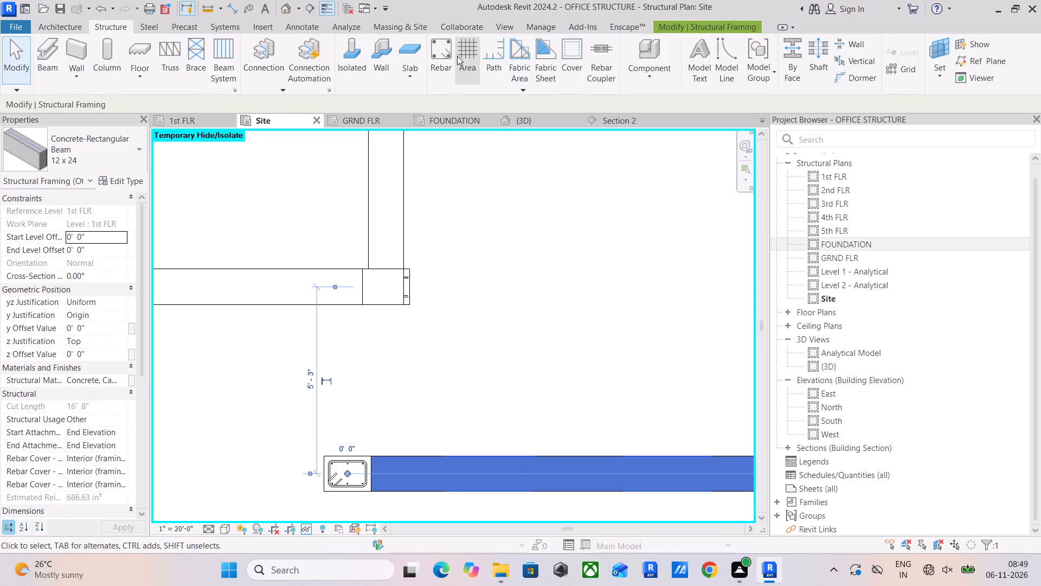
pyautogui.click(578, 46)
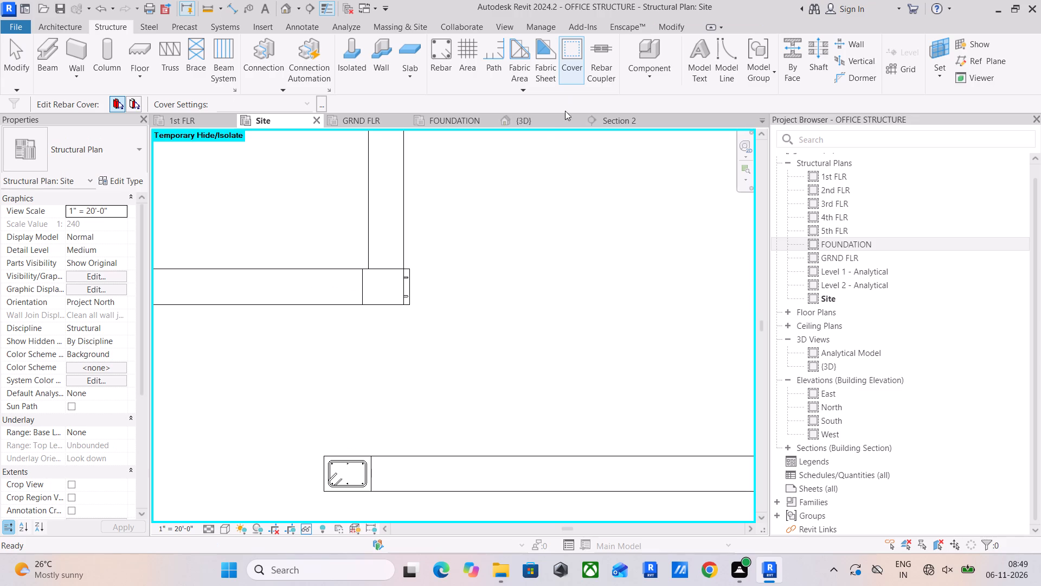
pyautogui.click(479, 452)
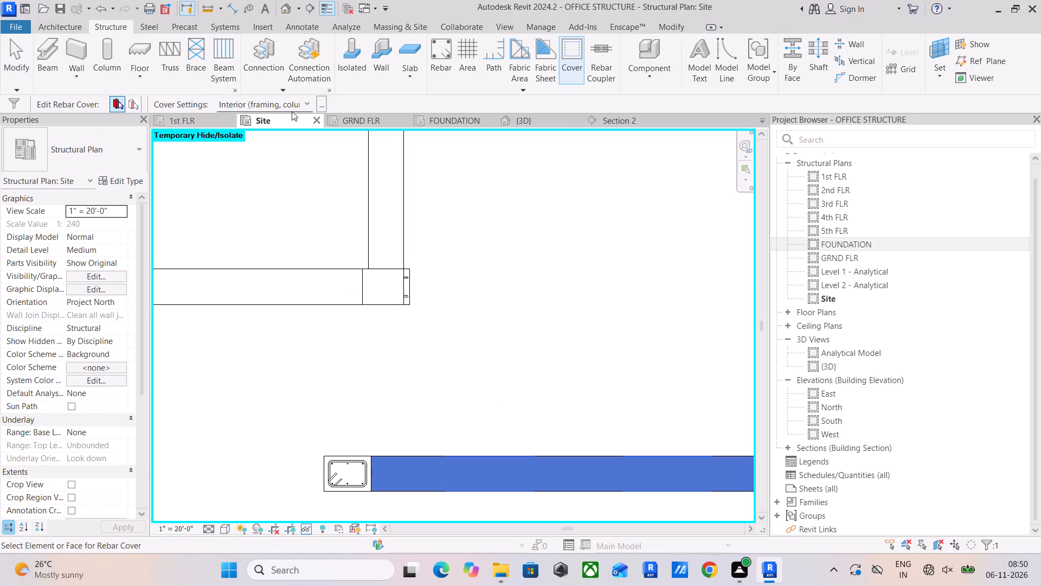
pyautogui.click(309, 104)
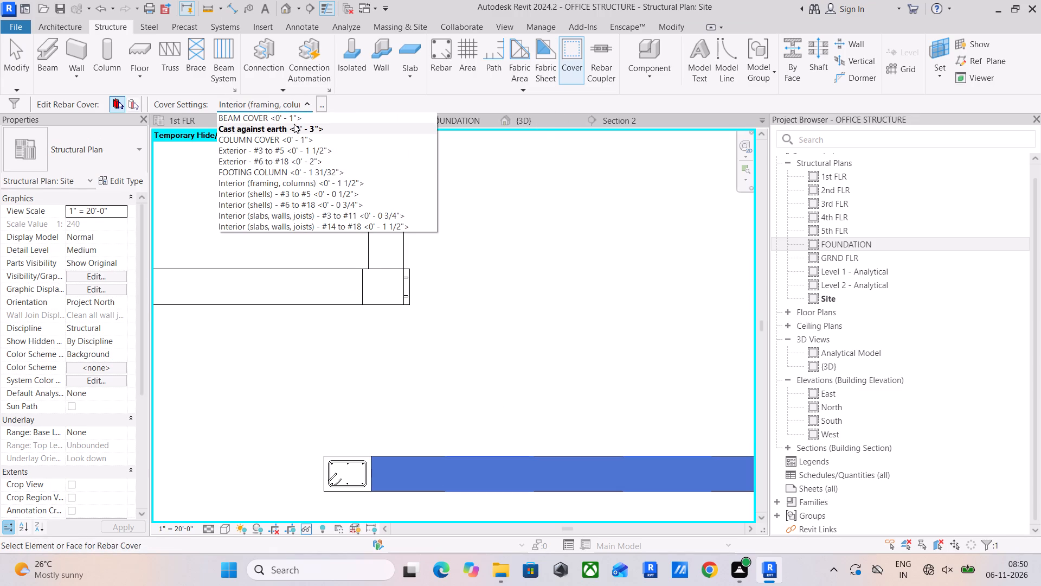
pyautogui.click(297, 120)
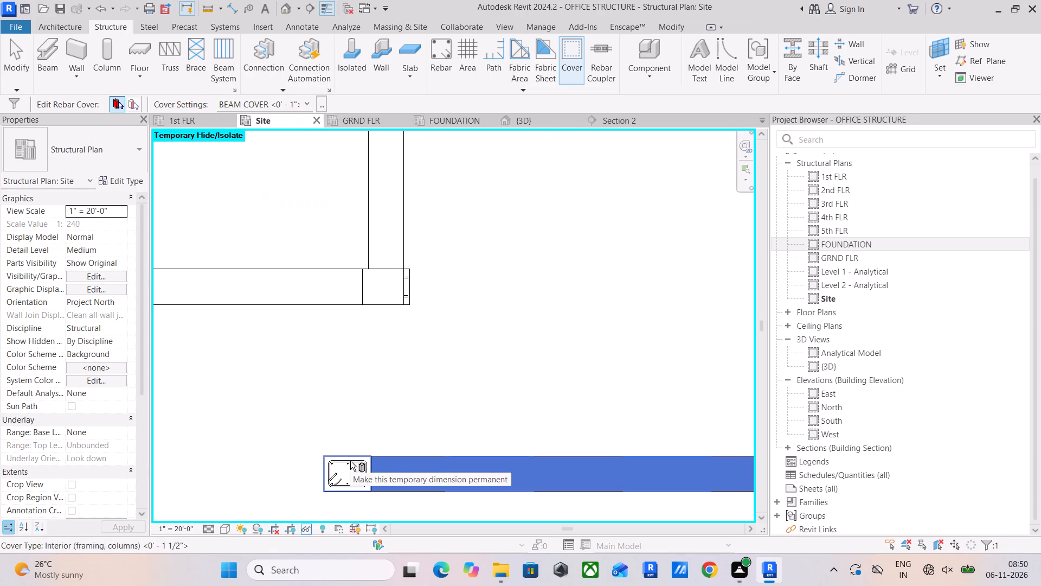
# Assign the COLUMN COVER <0' - 1"> rebar cover to the column at the near end of that beam.
pyautogui.click(363, 451)
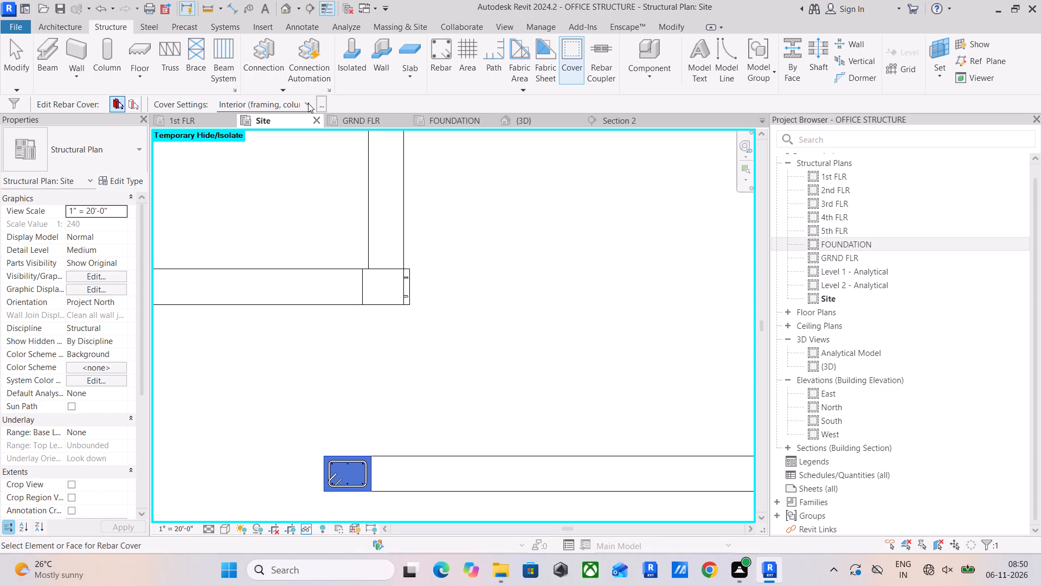
pyautogui.click(308, 101)
pyautogui.click(268, 139)
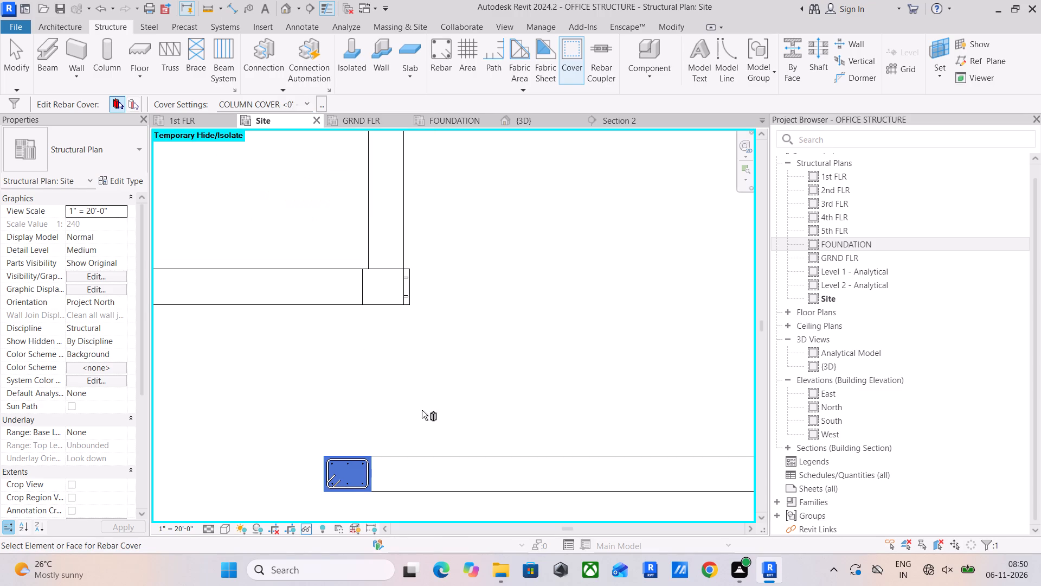
# Assign the BEAM COVER <0' - 1"> rebar cover to the parallel beam above, on the short bay.
pyautogui.click(277, 306)
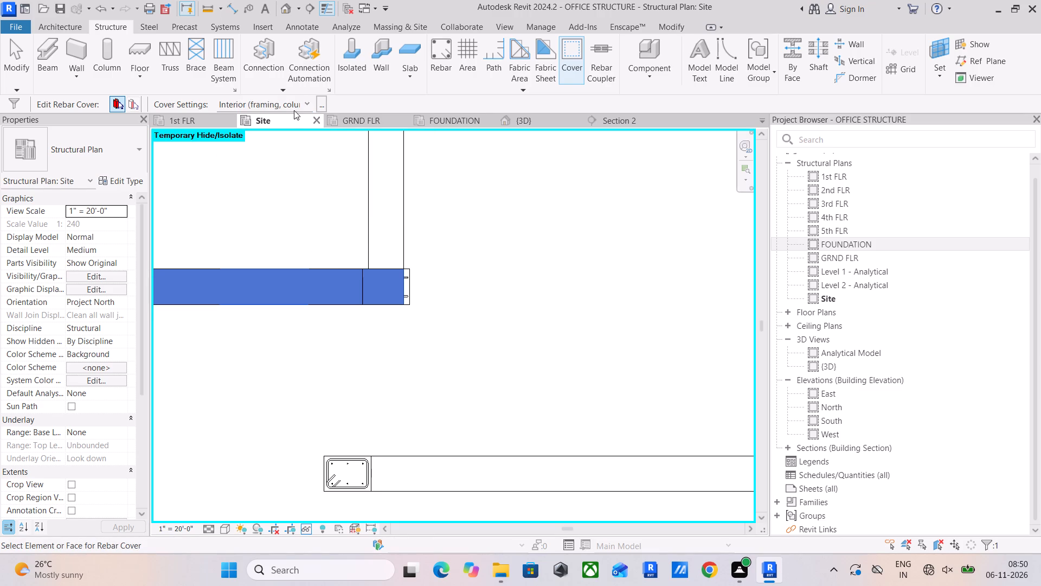
pyautogui.click(313, 106)
pyautogui.click(301, 93)
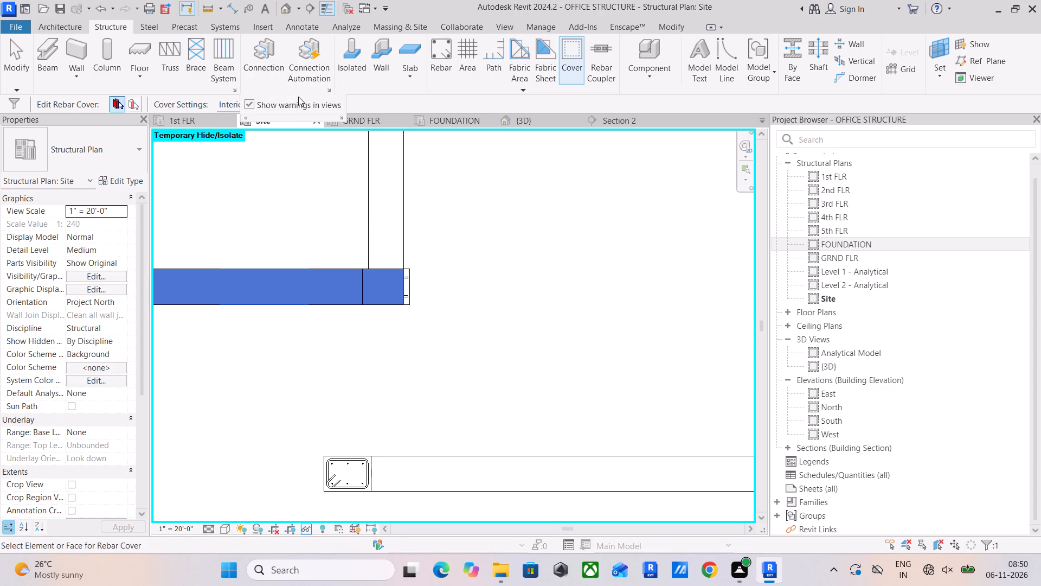
pyautogui.click(298, 97)
pyautogui.click(307, 189)
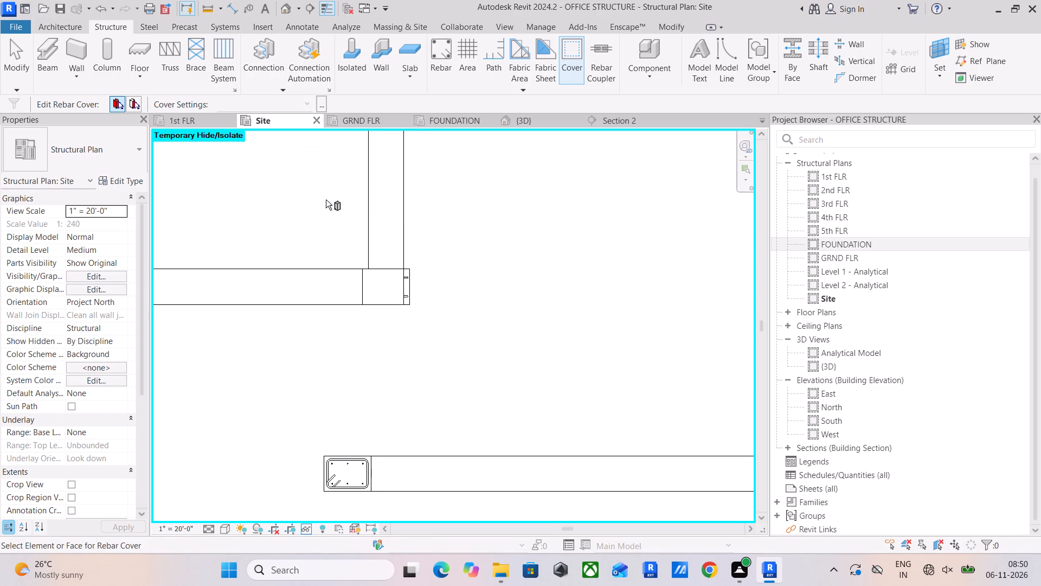
pyautogui.click(324, 266)
pyautogui.click(310, 103)
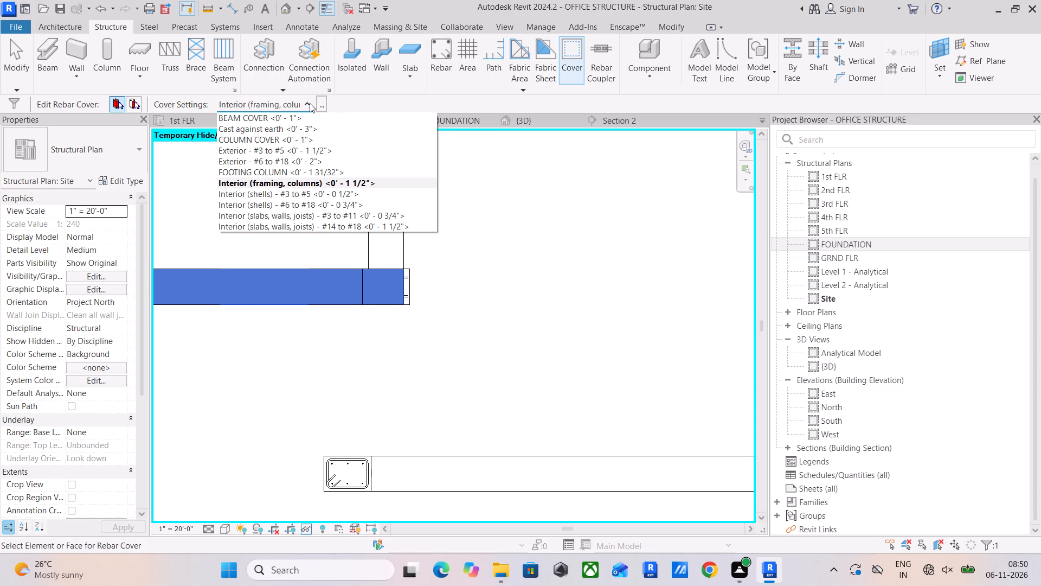
pyautogui.click(288, 117)
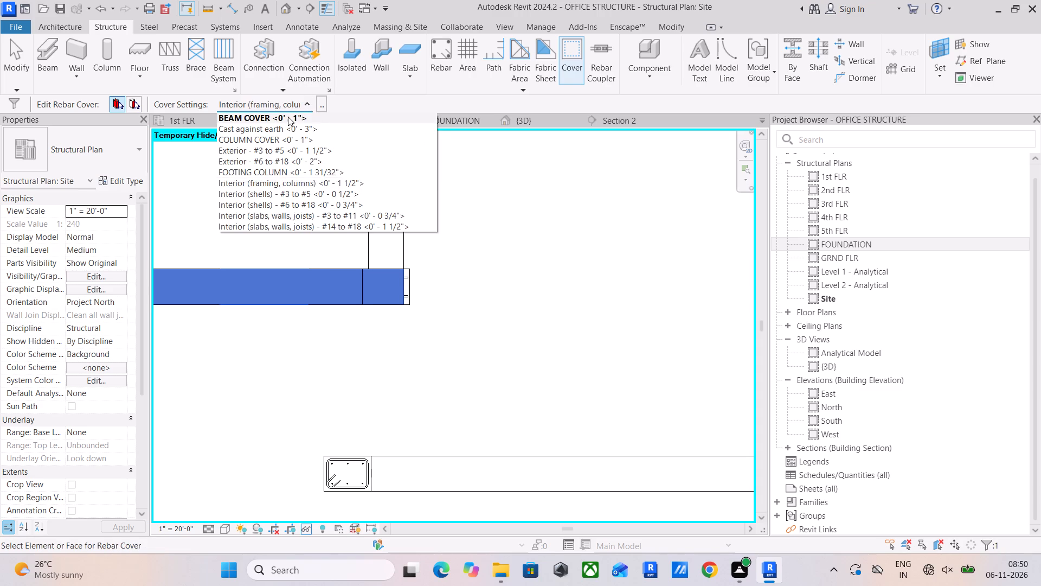
# Assign the COLUMN COVER <0' - 1"> rebar cover to the partly hidden column at that beam's free end.
pyautogui.click(410, 288)
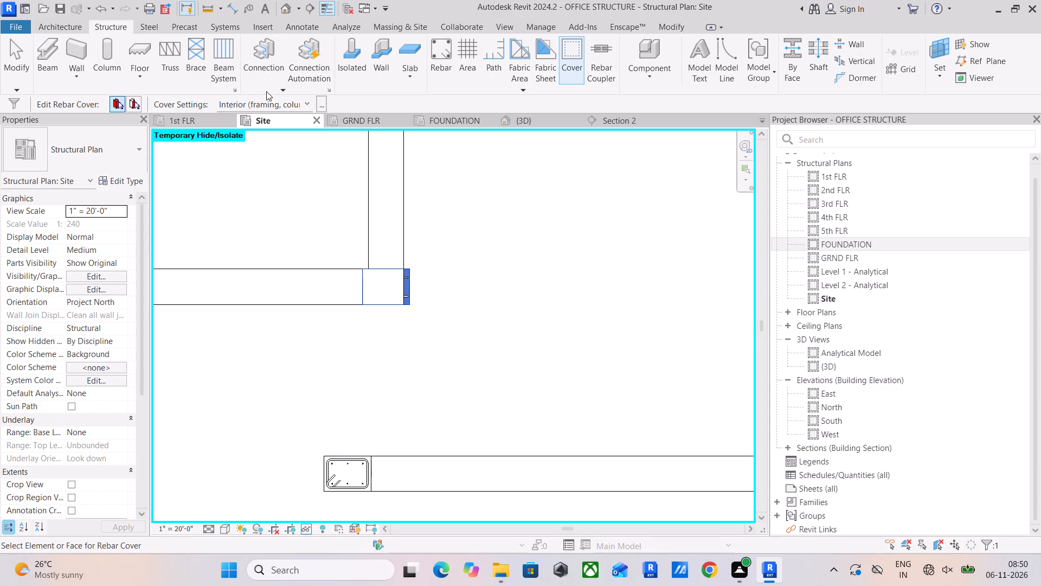
pyautogui.click(297, 105)
pyautogui.click(242, 137)
# Assign the COLUMN COVER <0' - 1"> rebar cover to the column at the beam's opposite end, where three beams meet.
pyautogui.scroll(-6, 539, 333)
pyautogui.scroll(6, 283, 327)
pyautogui.scroll(5, 254, 294)
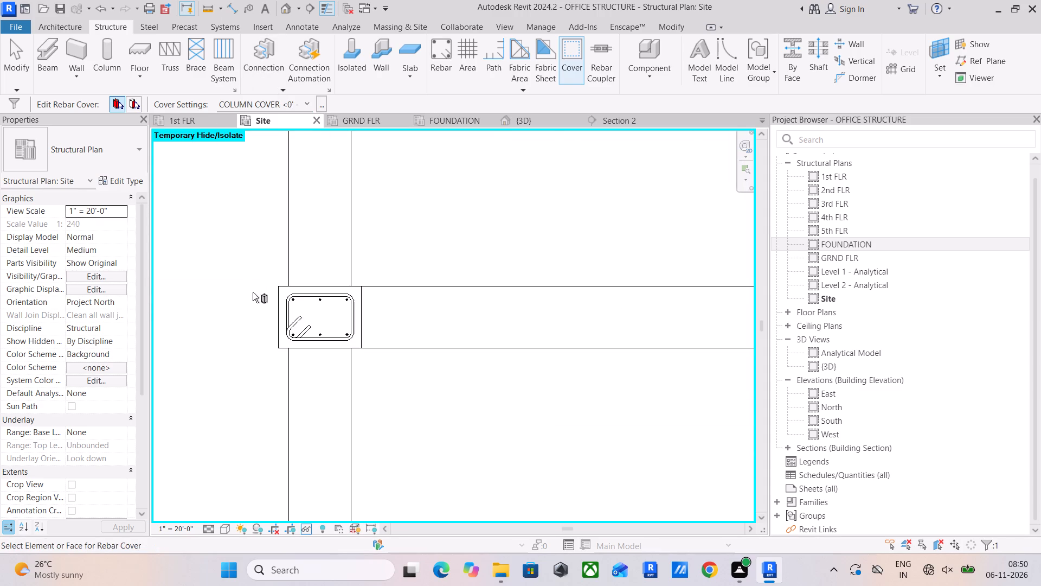
pyautogui.click(279, 301)
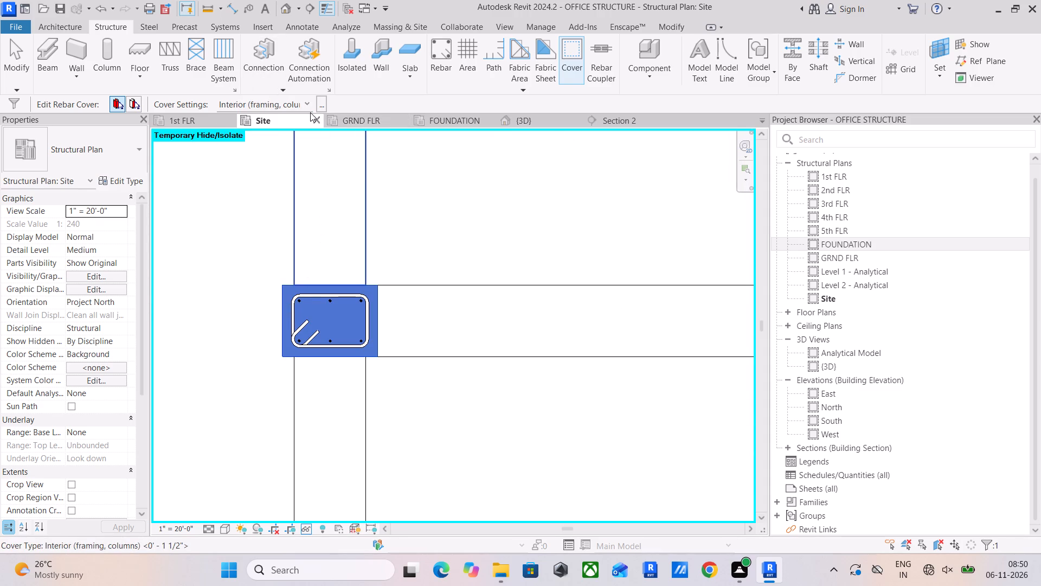
pyautogui.click(306, 105)
pyautogui.click(266, 137)
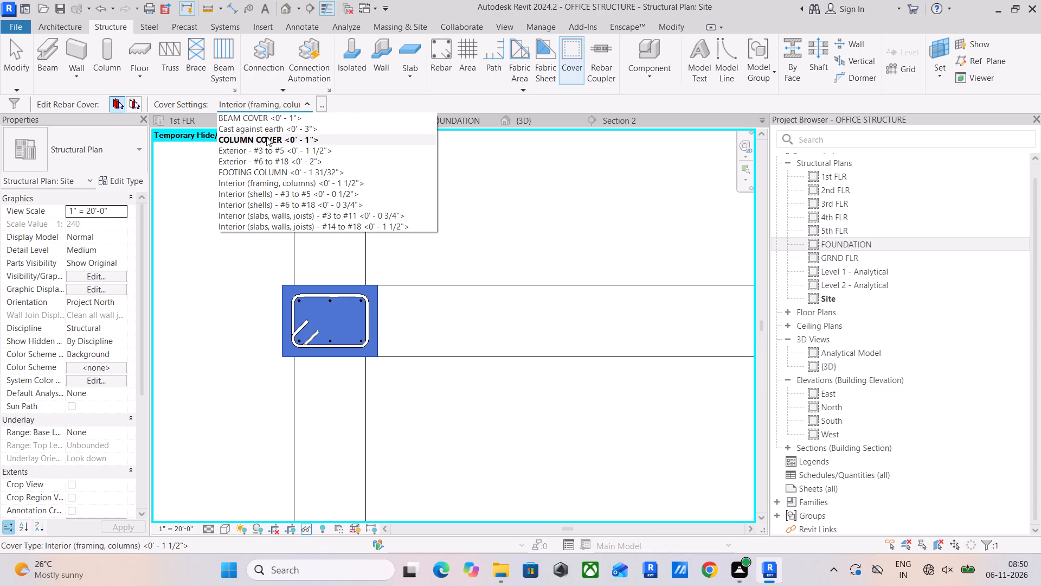
# Assign the COLUMN COVER <0' - 1"> rebar cover to the beam running up from that column in plan.
pyautogui.click(363, 214)
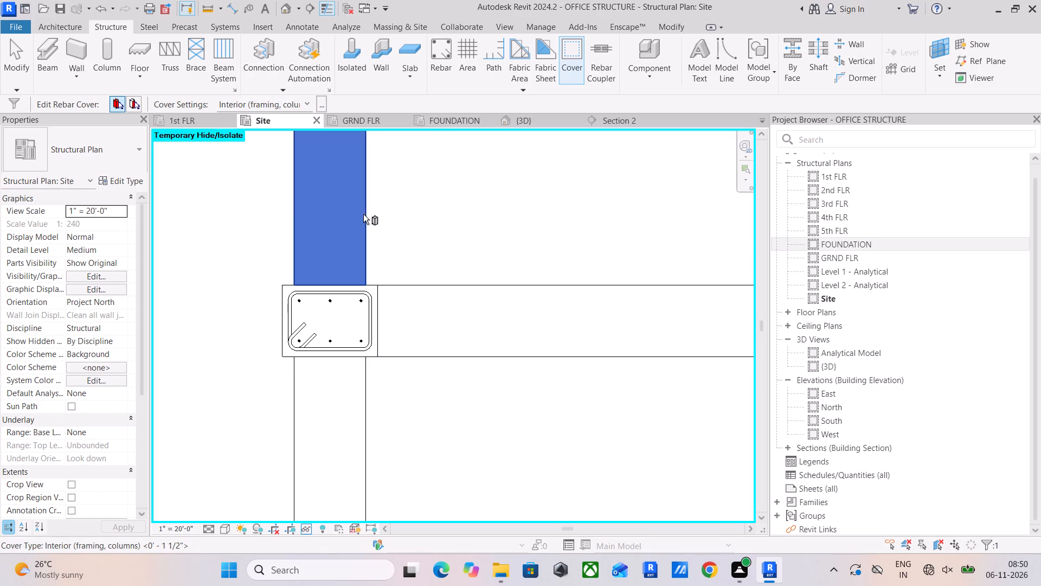
pyautogui.click(311, 102)
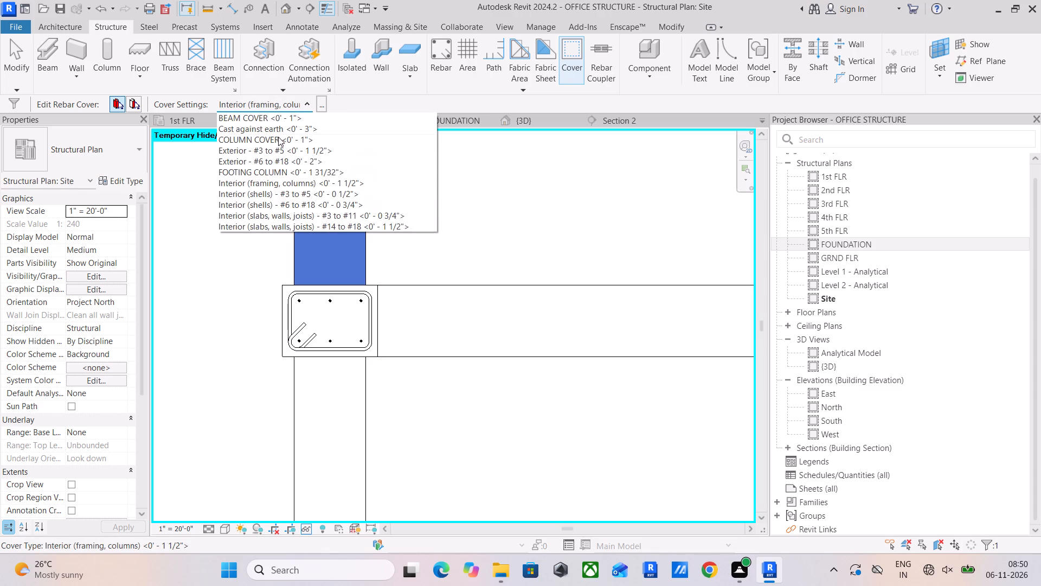
pyautogui.click(272, 138)
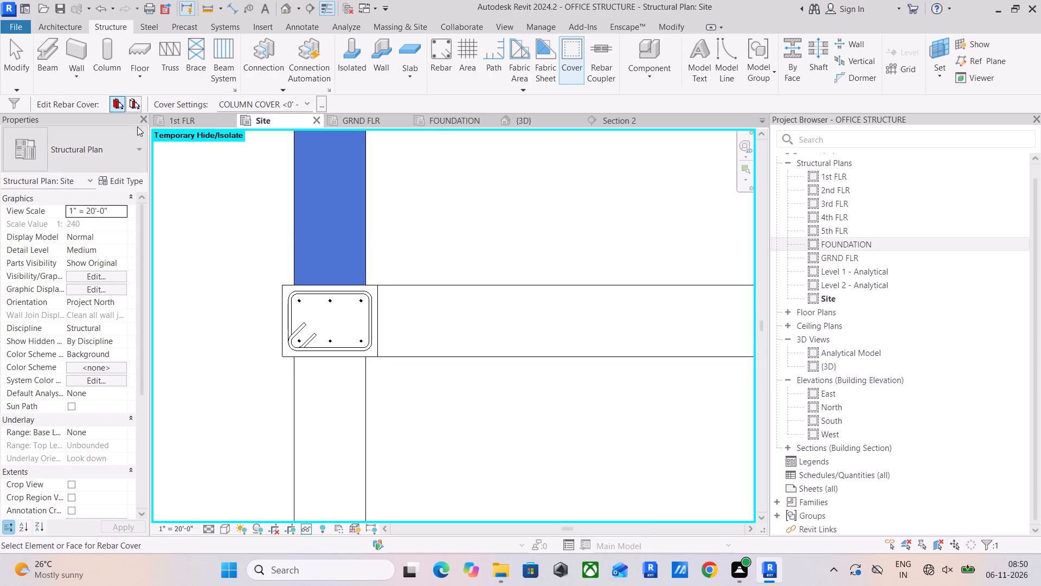
# Close the 1st FLR plan view.
pyautogui.click(228, 121)
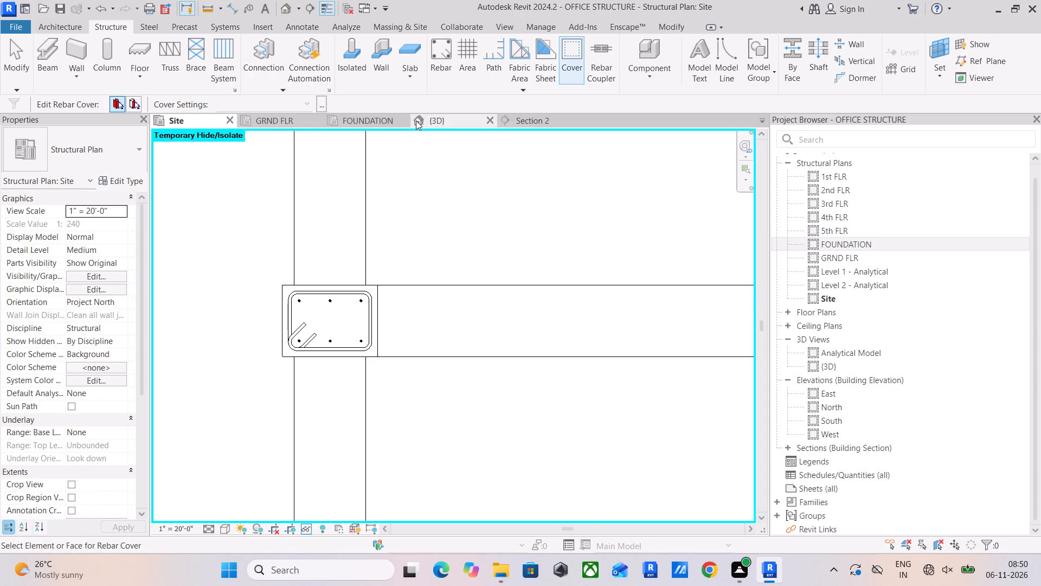
# In the 3D view, assign the COLUMN COVER <0' - 1"> rebar cover to the corner column where two upper beams meet.
pyautogui.click(435, 122)
pyautogui.moveTo(356, 297); pyautogui.dragTo(358, 233, button='middle')
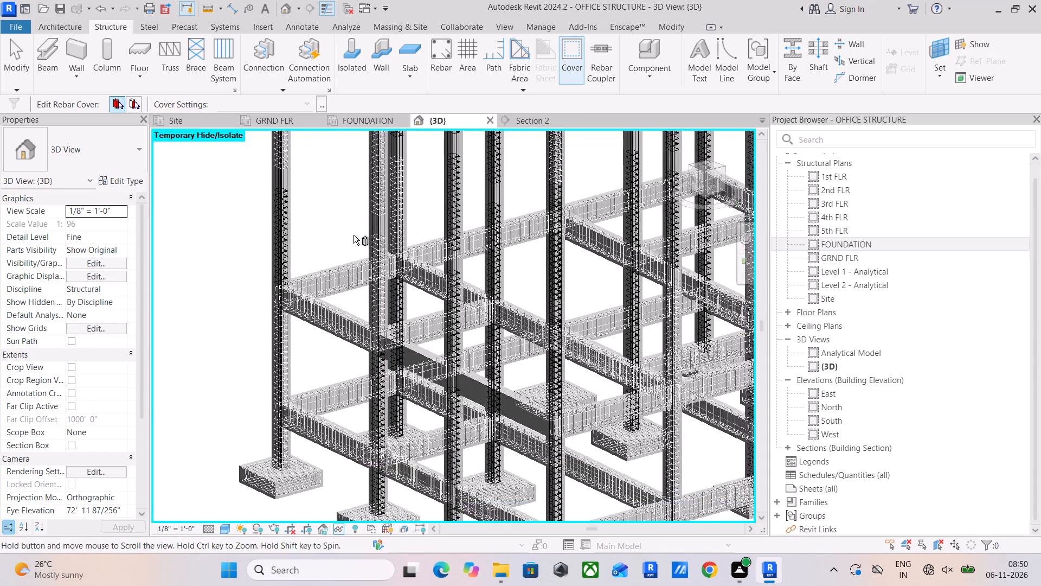
pyautogui.scroll(5, 318, 272)
pyautogui.scroll(4, 248, 254)
pyautogui.click(274, 217)
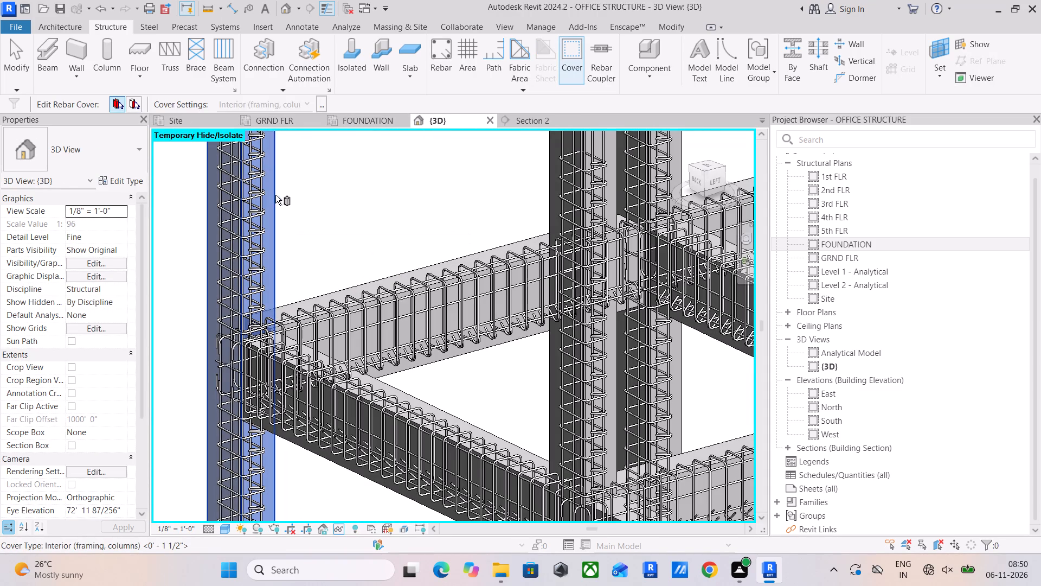
pyautogui.click(309, 101)
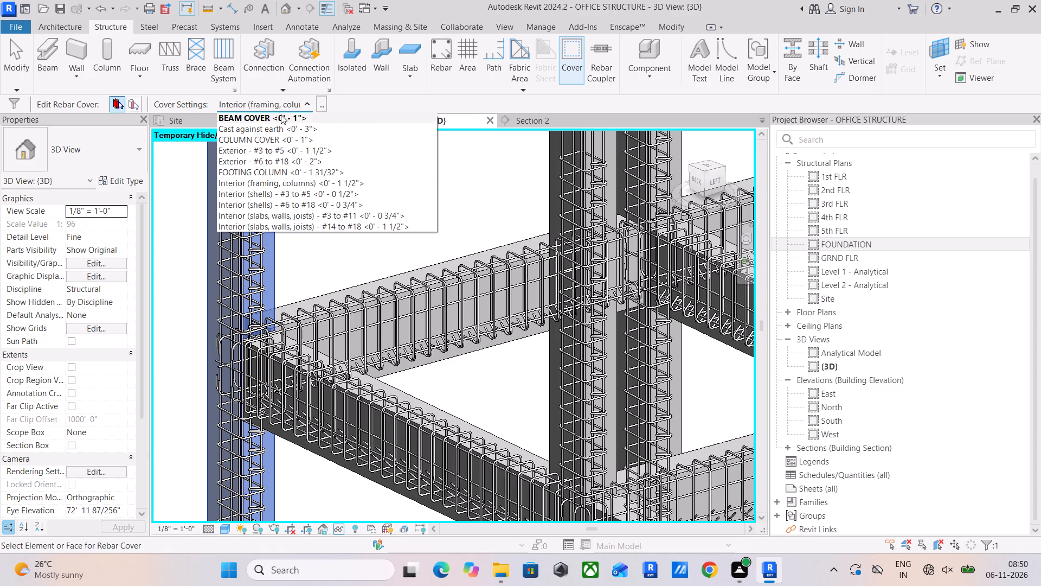
pyautogui.click(266, 136)
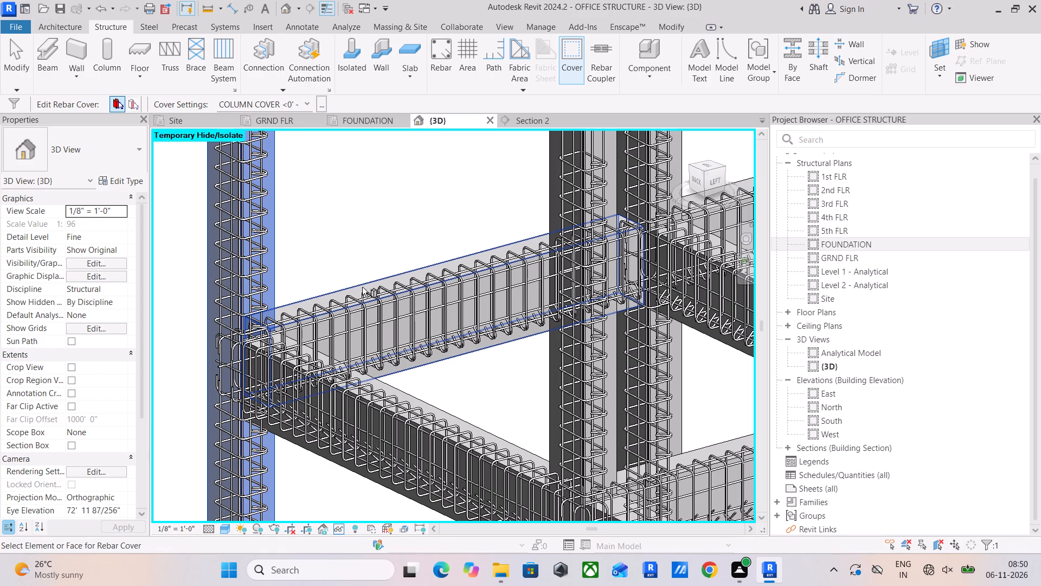
# Check the rebar cover settings of the two beams framing into that corner column.
pyautogui.click(346, 284)
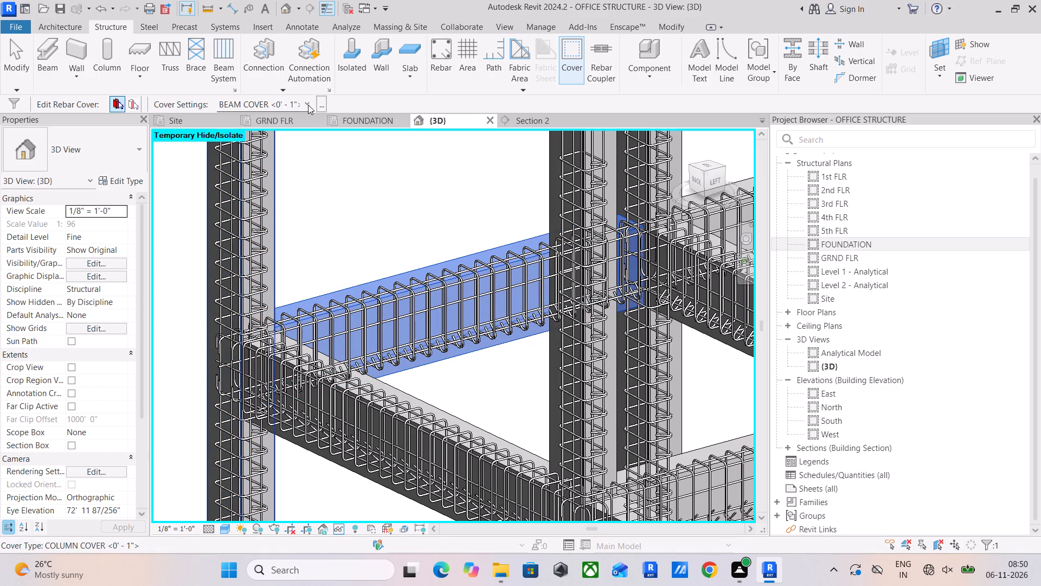
pyautogui.click(404, 393)
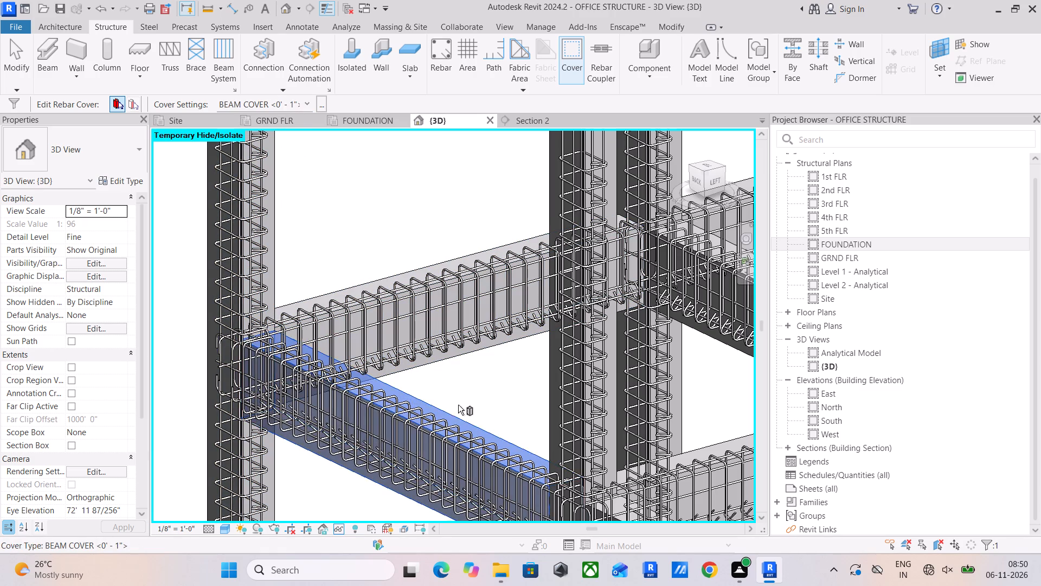
# Assign the COLUMN COVER <0' - 1"> rebar cover to the column at the other end of the last checked beam.
pyautogui.moveTo(472, 406); pyautogui.dragTo(370, 228, button='middle')
pyautogui.click(447, 215)
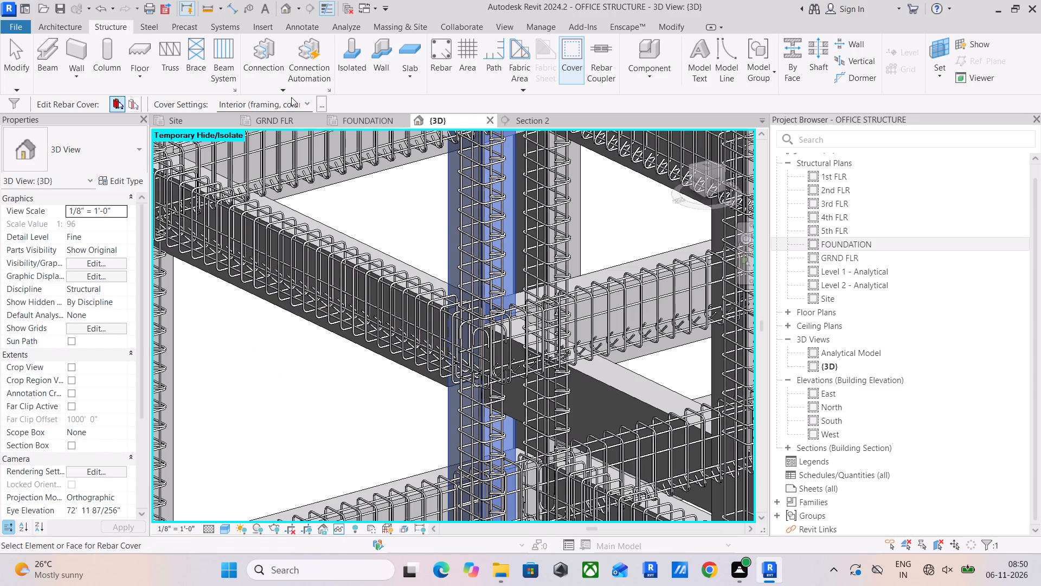
pyautogui.click(304, 102)
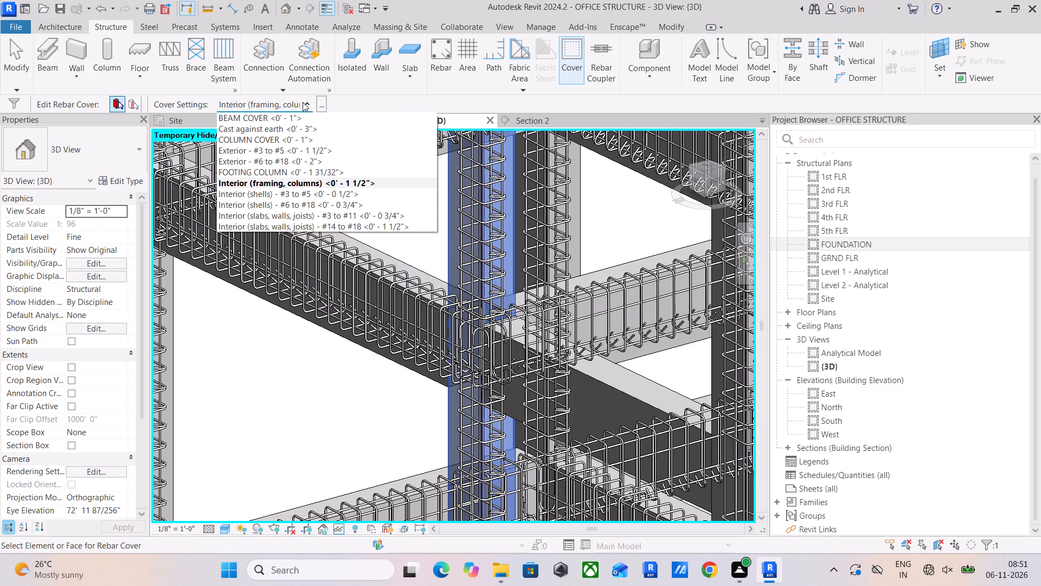
pyautogui.click(275, 138)
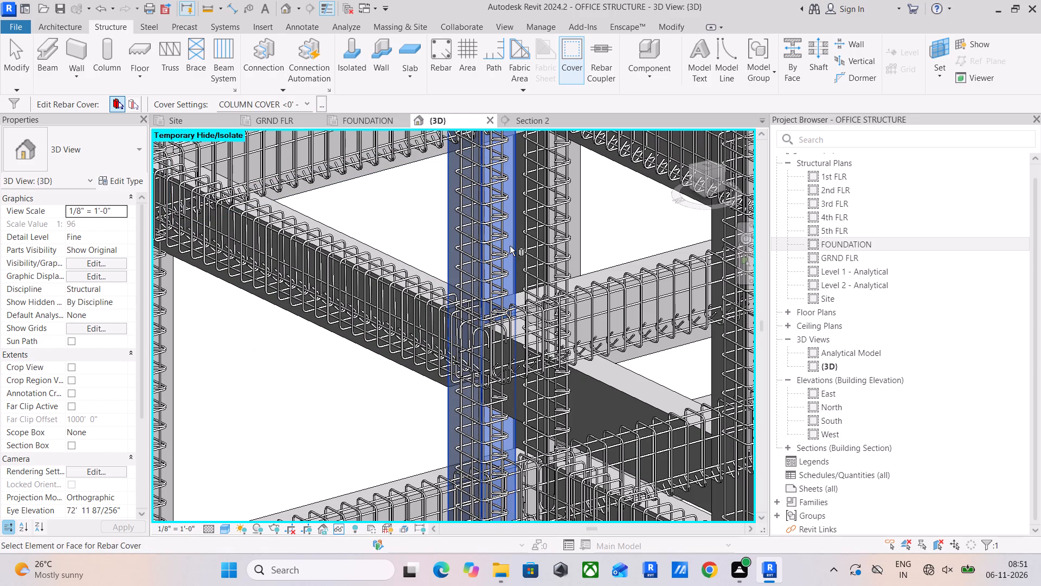
# Assign the BEAM COVER <0' - 1"> rebar cover to the cross beam framing into that column at the same level.
pyautogui.click(612, 264)
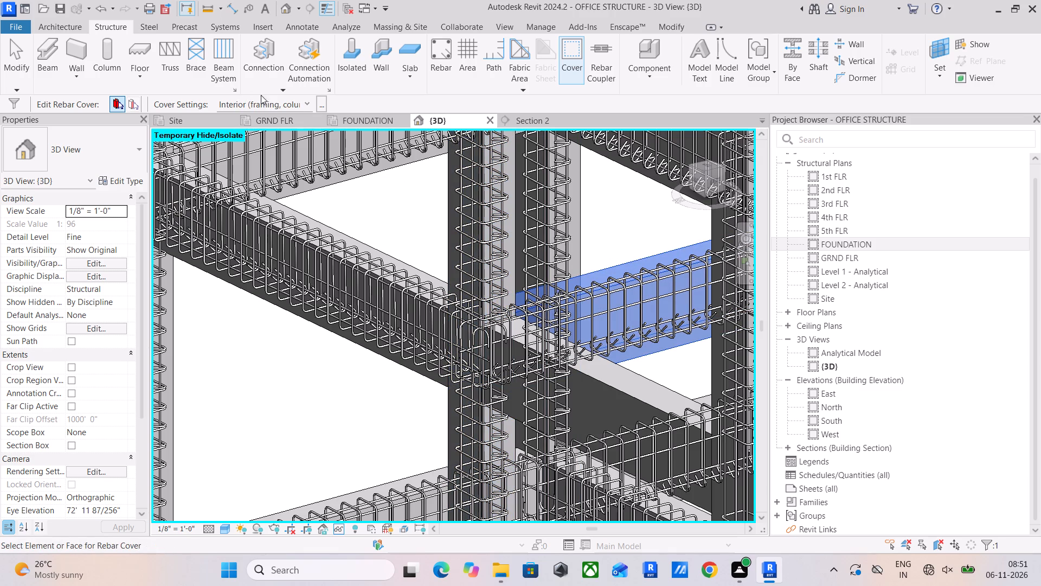
pyautogui.click(297, 101)
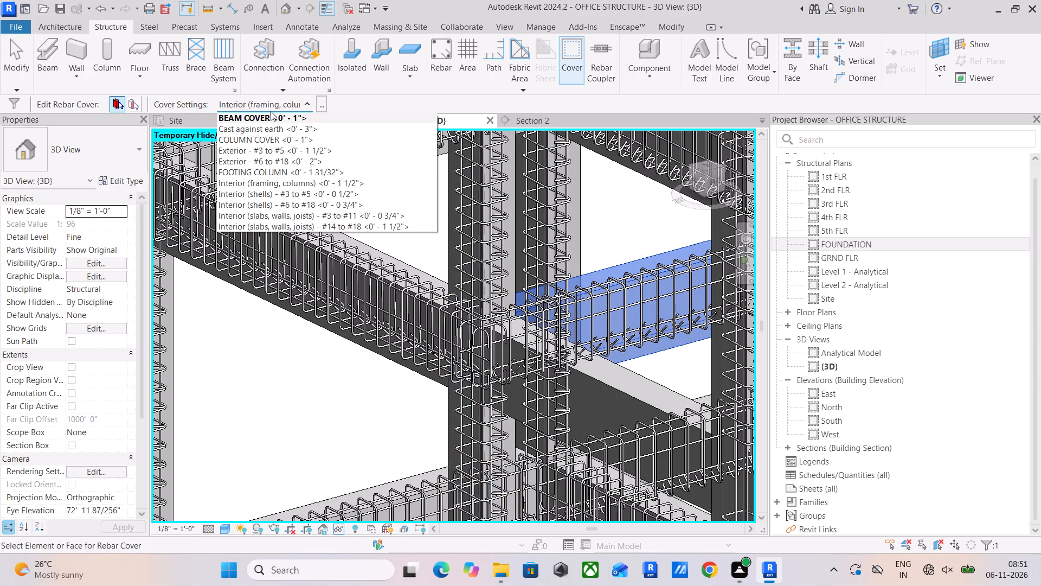
pyautogui.click(271, 111)
# Check the rebar cover settings of the two beams meeting at the corner column one level lower.
pyautogui.scroll(-1, 551, 283)
pyautogui.moveTo(551, 283); pyautogui.dragTo(470, 222, button='middle')
pyautogui.scroll(1, 503, 283)
pyautogui.scroll(-1, 503, 283)
pyautogui.moveTo(393, 349); pyautogui.dragTo(519, 279, button='middle')
pyautogui.click(343, 354)
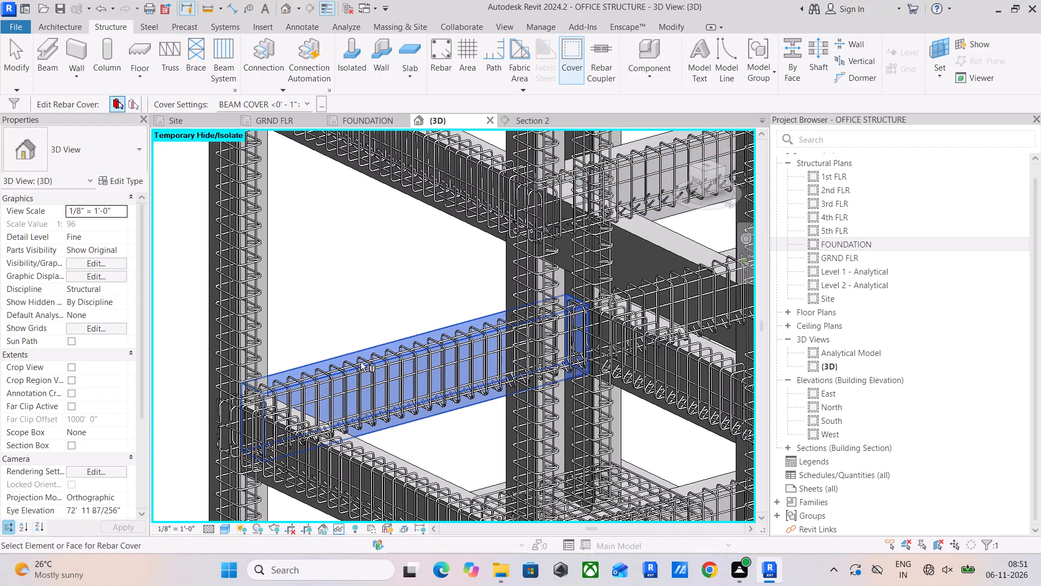
pyautogui.moveTo(361, 362); pyautogui.dragTo(354, 251, button='middle')
pyautogui.click(388, 345)
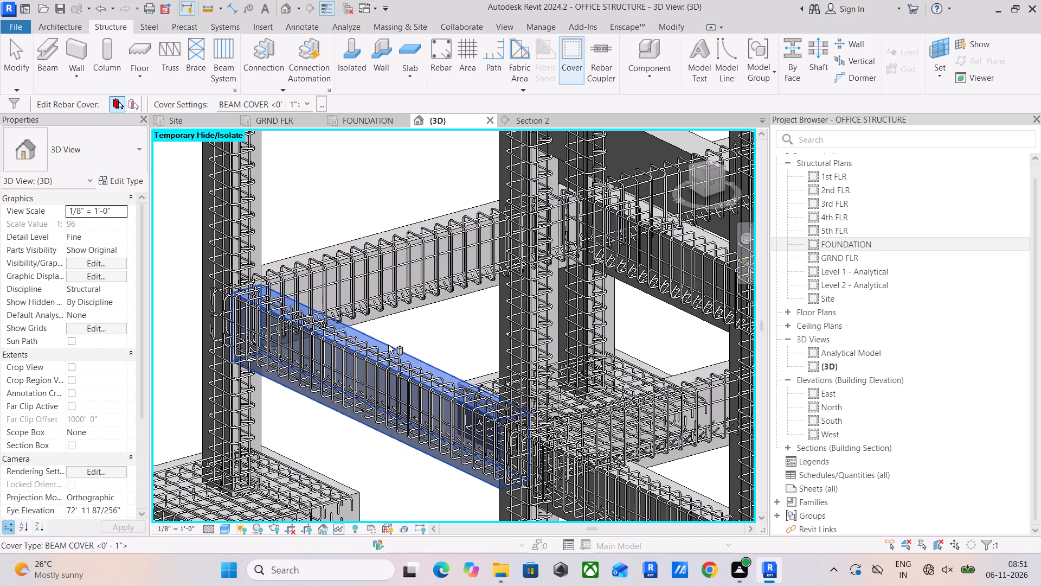
# Assign the BEAM COVER <0' - 1"> rebar cover to the lowest-level cross beam framing into the middle column.
pyautogui.moveTo(514, 360); pyautogui.dragTo(414, 345, button='middle')
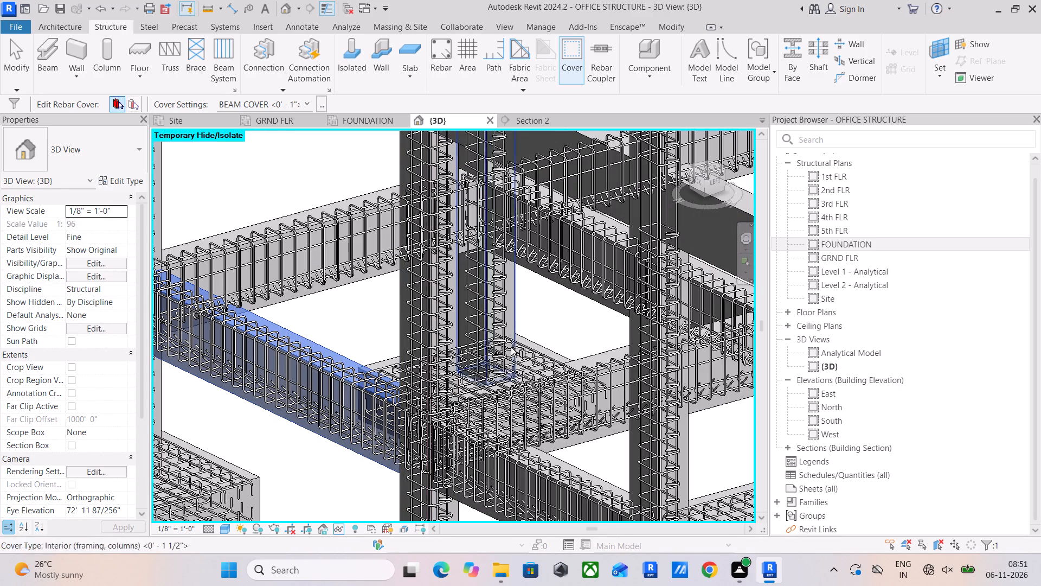
pyautogui.click(588, 352)
pyautogui.click(306, 102)
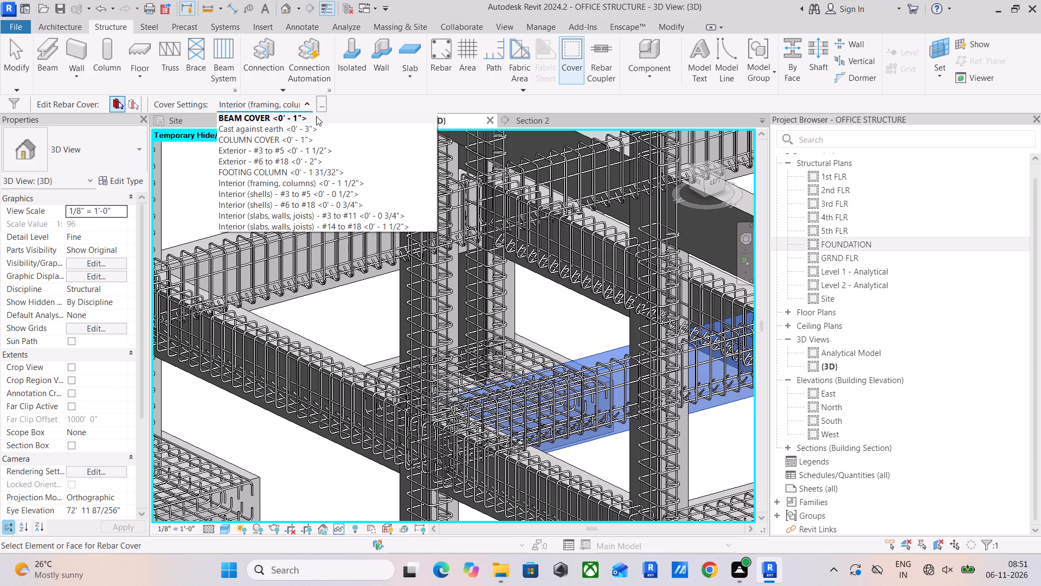
pyautogui.click(316, 116)
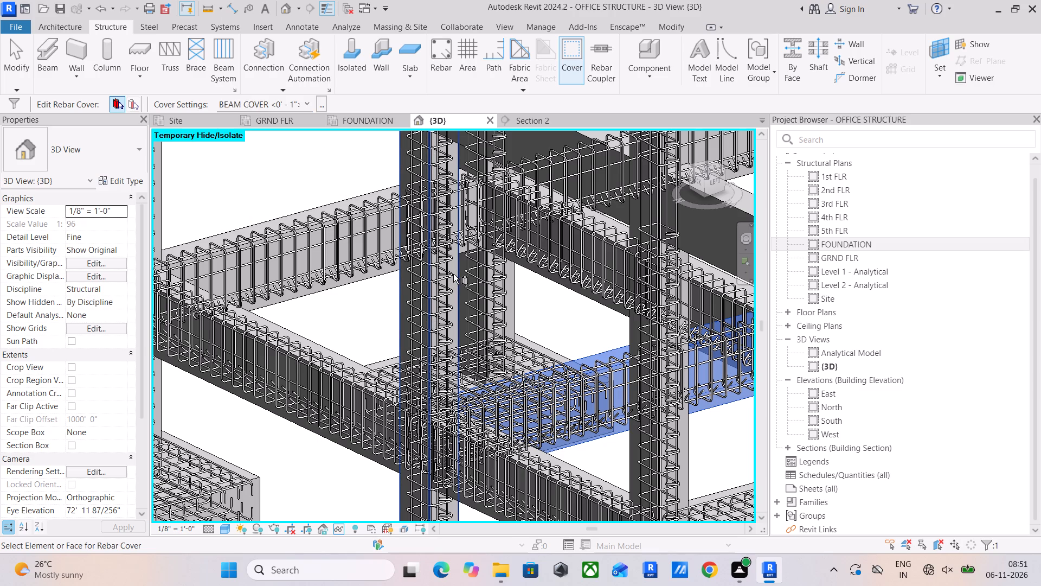
# Check that column and the lowest beam beyond it, and assign the BEAM COVER <0' - 1"> rebar cover to the next column along.
pyautogui.click(454, 272)
pyautogui.moveTo(506, 309); pyautogui.dragTo(447, 182, button='middle')
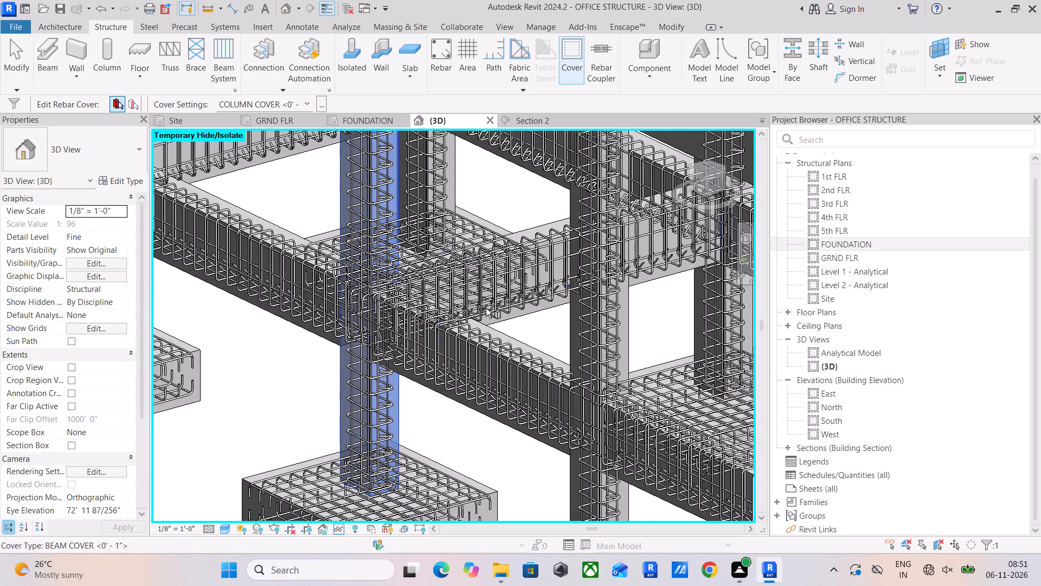
pyautogui.click(480, 415)
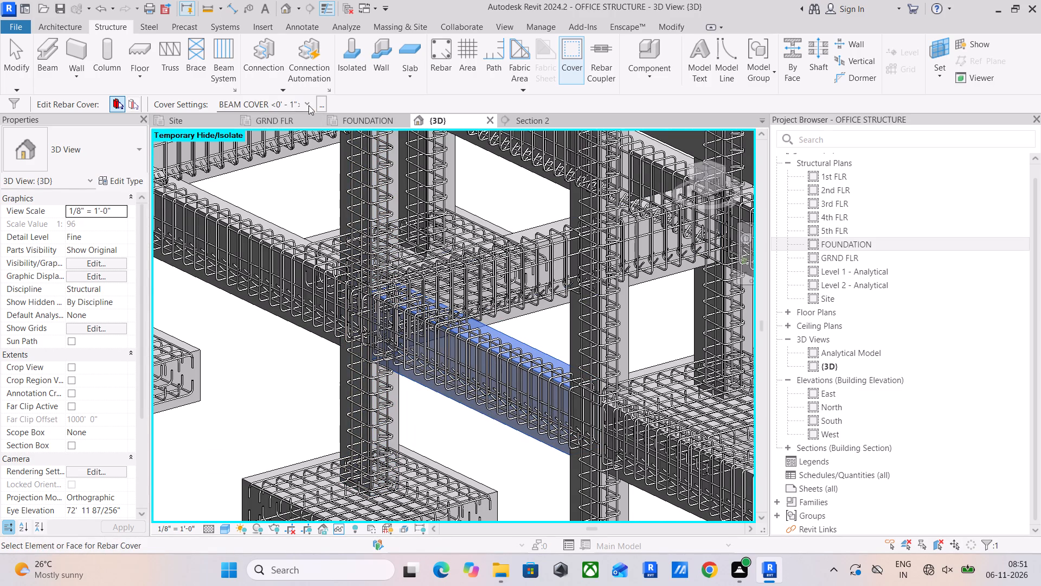
pyautogui.moveTo(458, 265); pyautogui.dragTo(388, 173, button='middle')
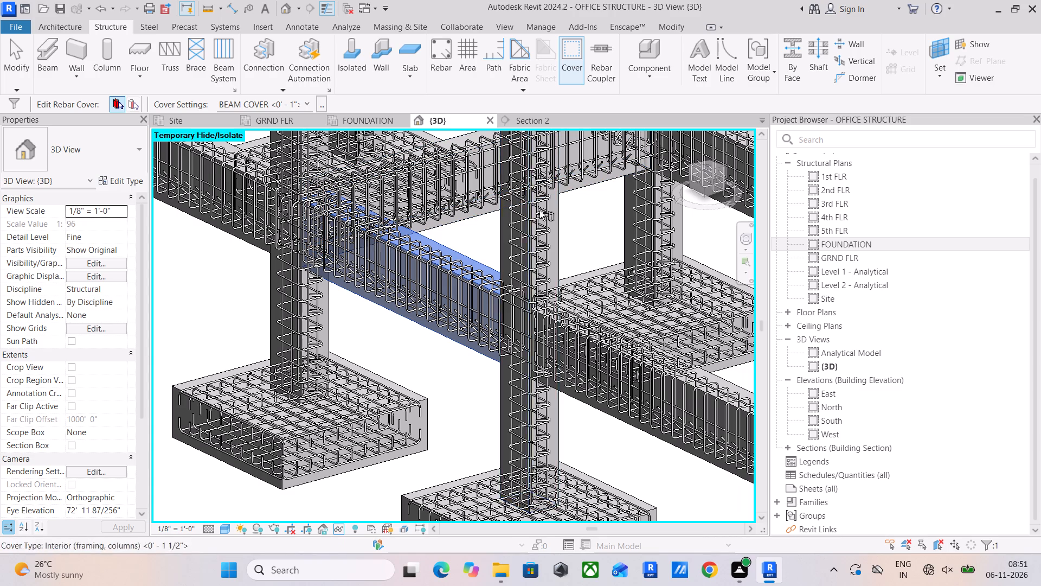
pyautogui.click(560, 217)
pyautogui.click(308, 104)
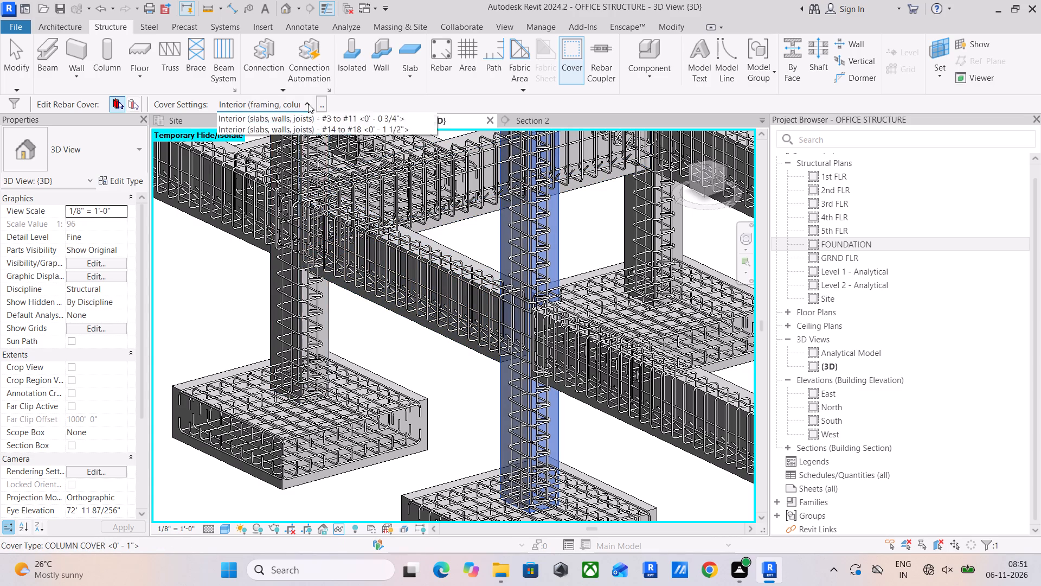
pyautogui.click(283, 121)
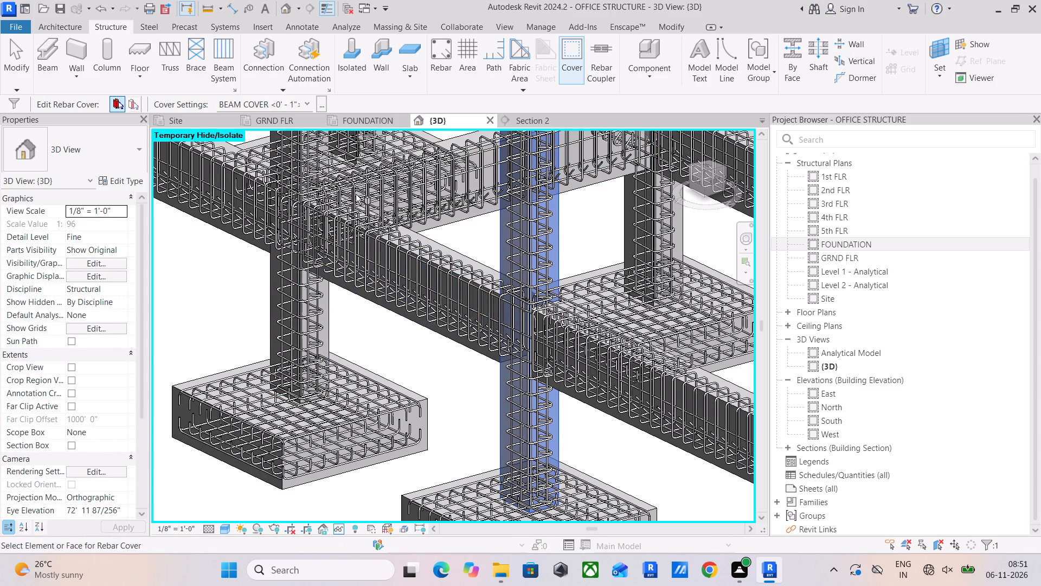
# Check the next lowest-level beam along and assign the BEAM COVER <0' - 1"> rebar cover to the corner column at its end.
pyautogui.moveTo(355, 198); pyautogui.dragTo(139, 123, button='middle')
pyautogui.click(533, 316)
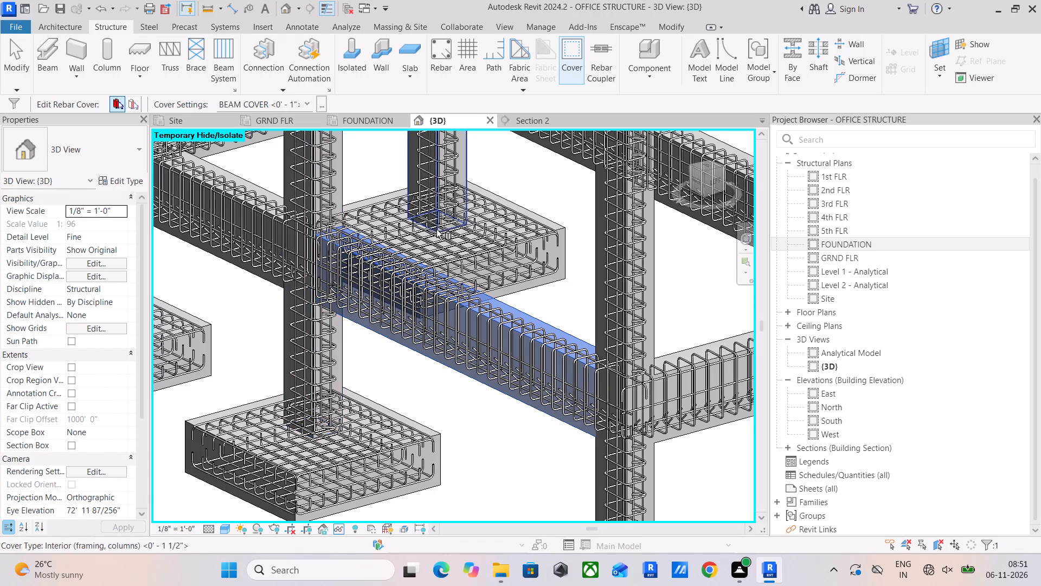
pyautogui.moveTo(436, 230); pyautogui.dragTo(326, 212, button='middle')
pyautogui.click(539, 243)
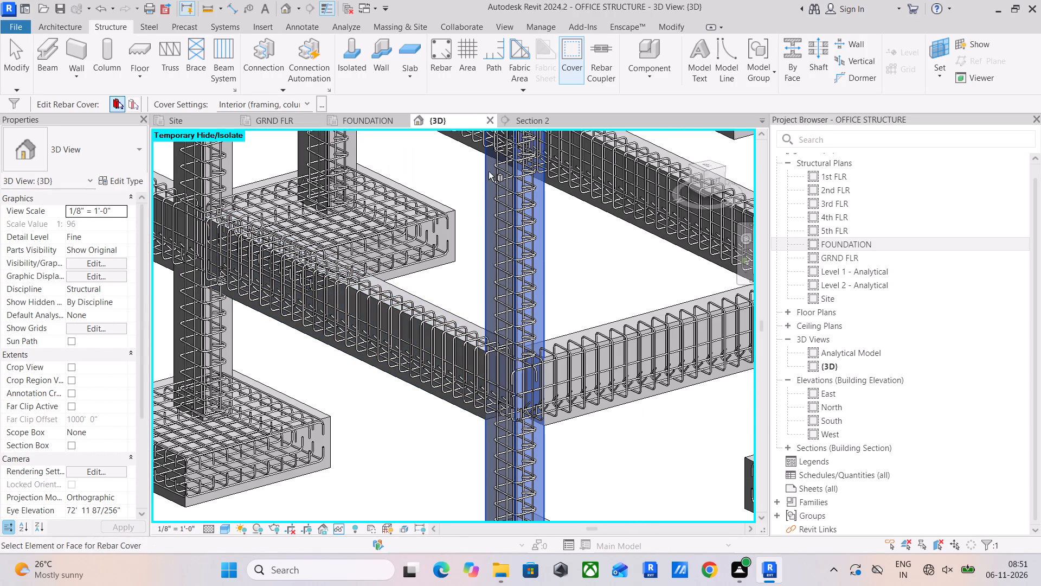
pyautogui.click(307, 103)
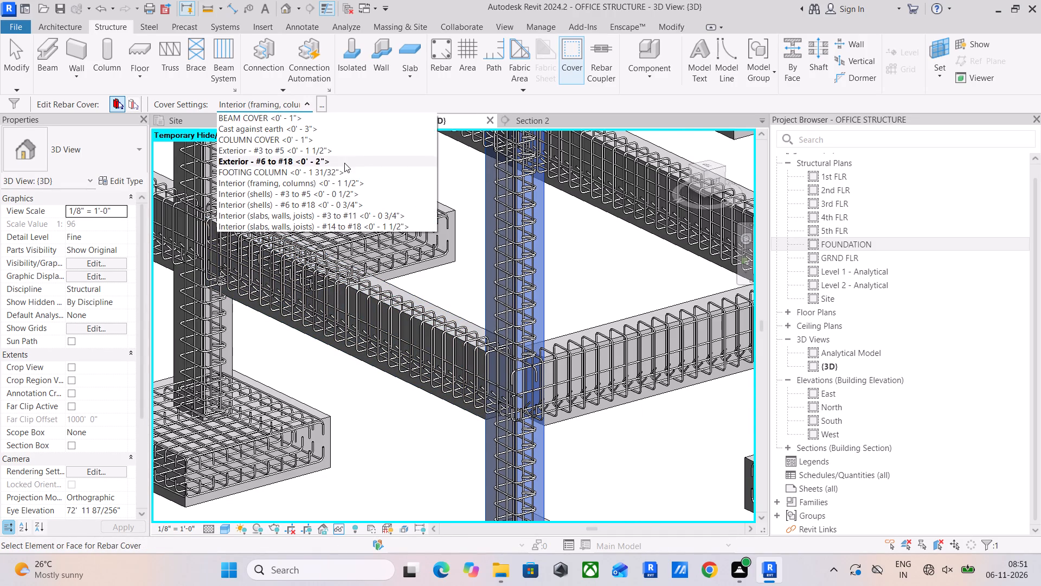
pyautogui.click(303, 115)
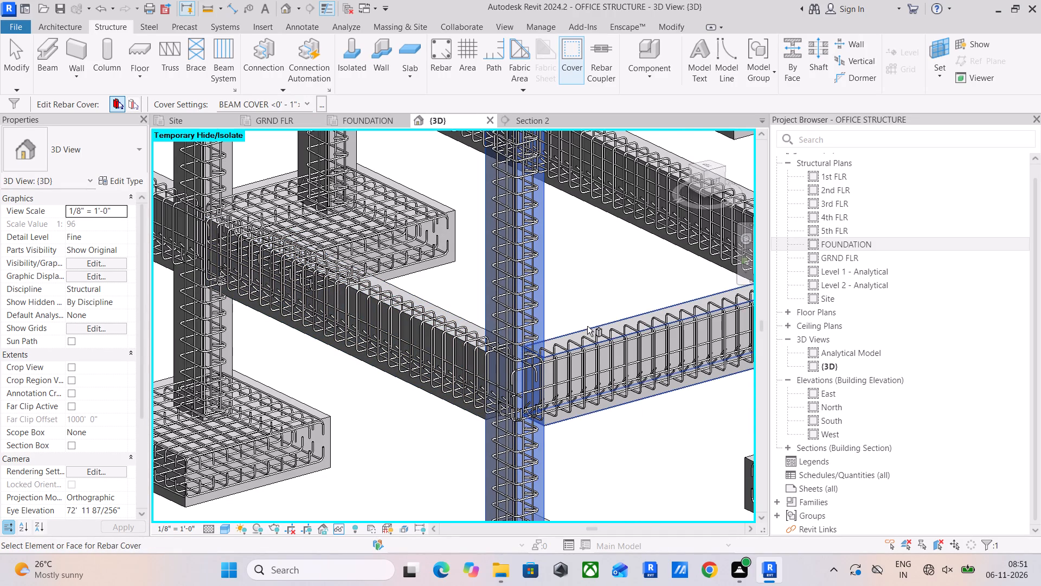
# Check the cross beam at that corner and set the corner column's rebar cover to COLUMN COVER <0' - 1">.
pyautogui.click(587, 326)
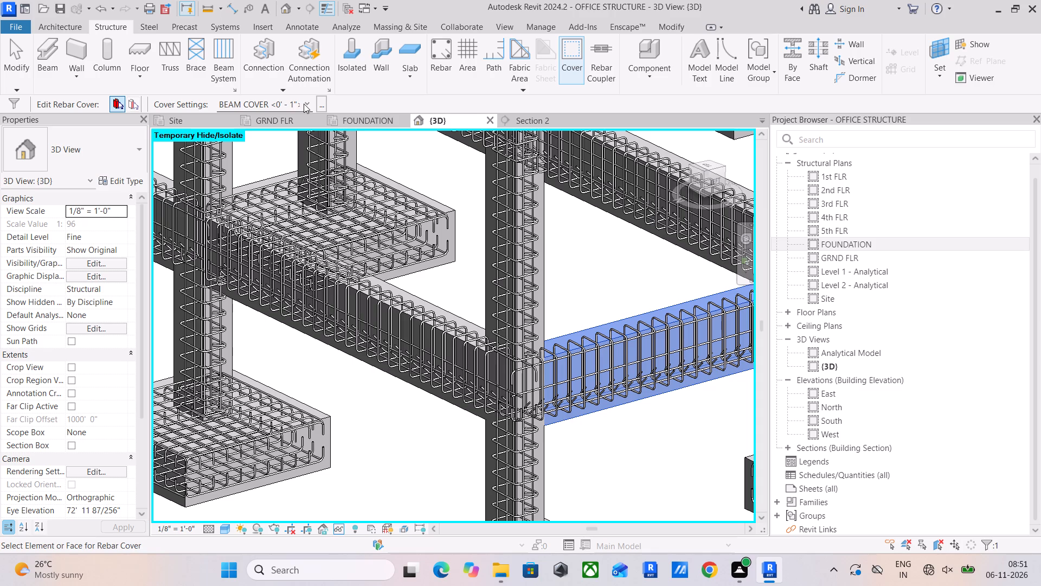
pyautogui.click(541, 203)
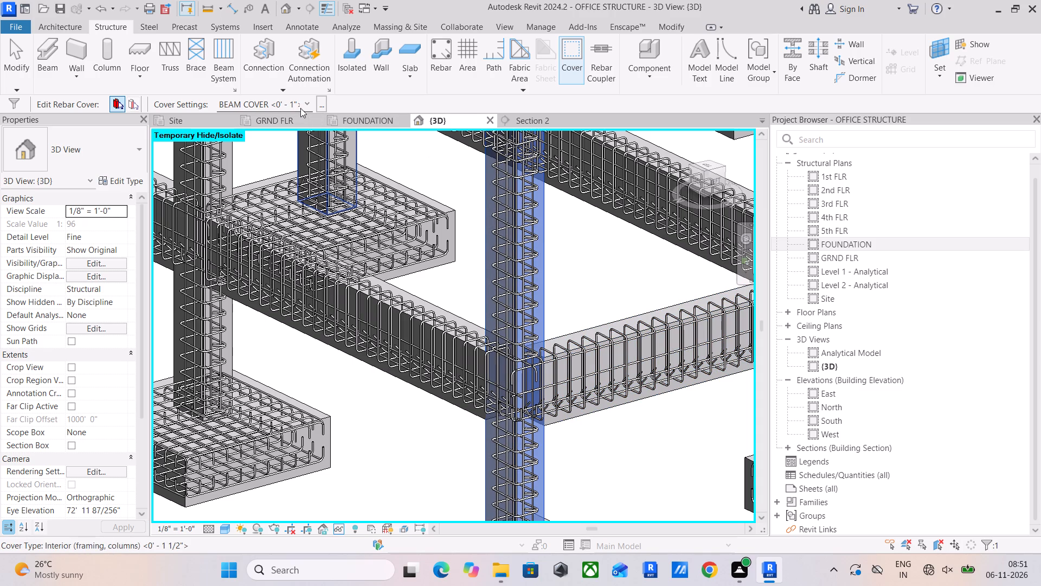
pyautogui.click(306, 104)
pyautogui.click(277, 139)
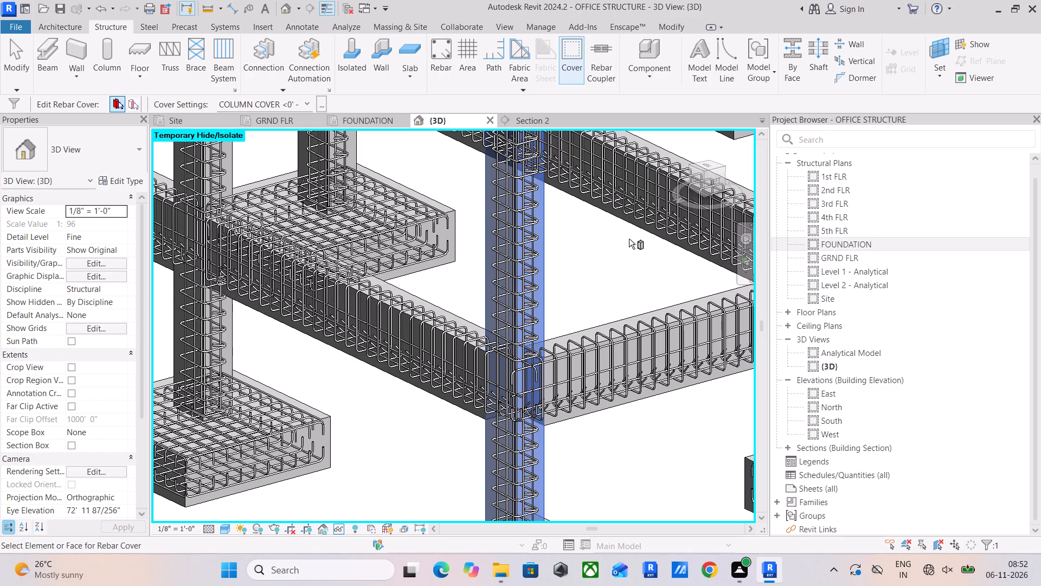
# Check the beam behind the corner column and assign the COLUMN COVER <0' - 1"> rebar cover to the inner column standing on the footing behind.
pyautogui.click(641, 232)
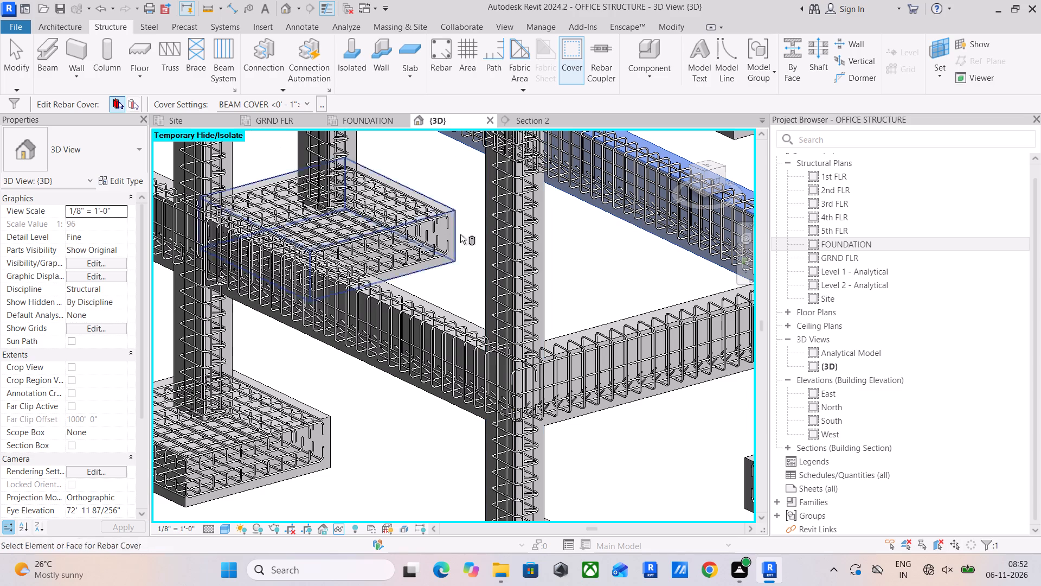
pyautogui.moveTo(462, 240); pyautogui.dragTo(486, 407, button='middle')
pyautogui.click(386, 297)
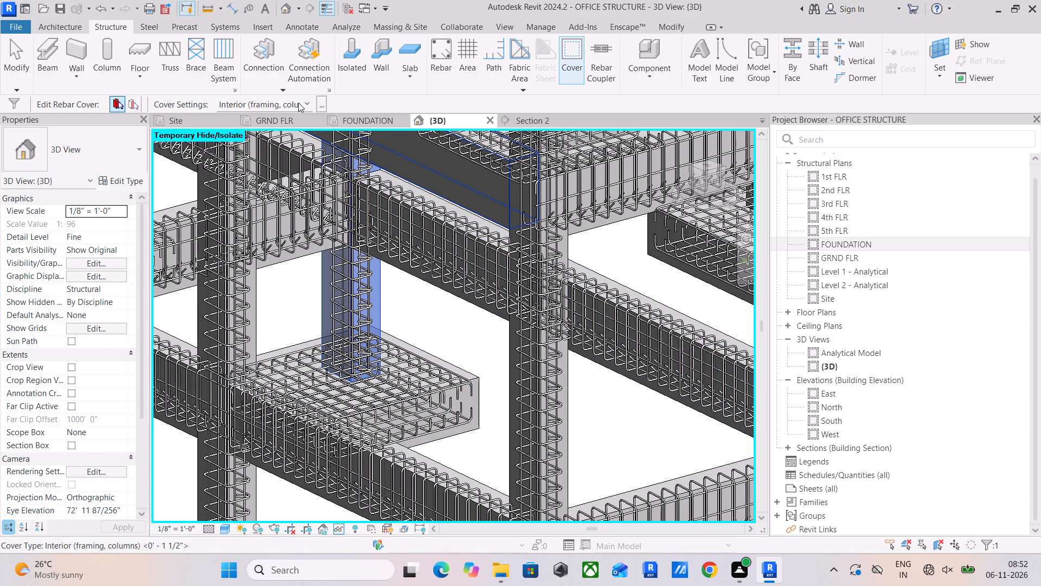
pyautogui.click(303, 100)
pyautogui.click(269, 136)
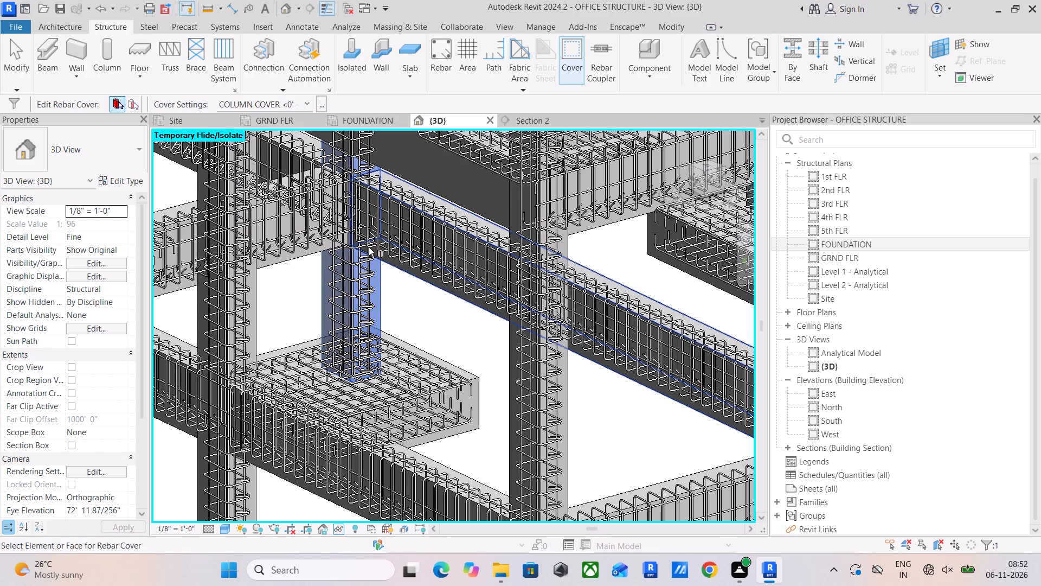
# Check the rebar cover of the beam framing into that inner column and examine the surrounding frame for remaining members.
pyautogui.moveTo(369, 247); pyautogui.dragTo(410, 336, button='middle')
pyautogui.click(341, 221)
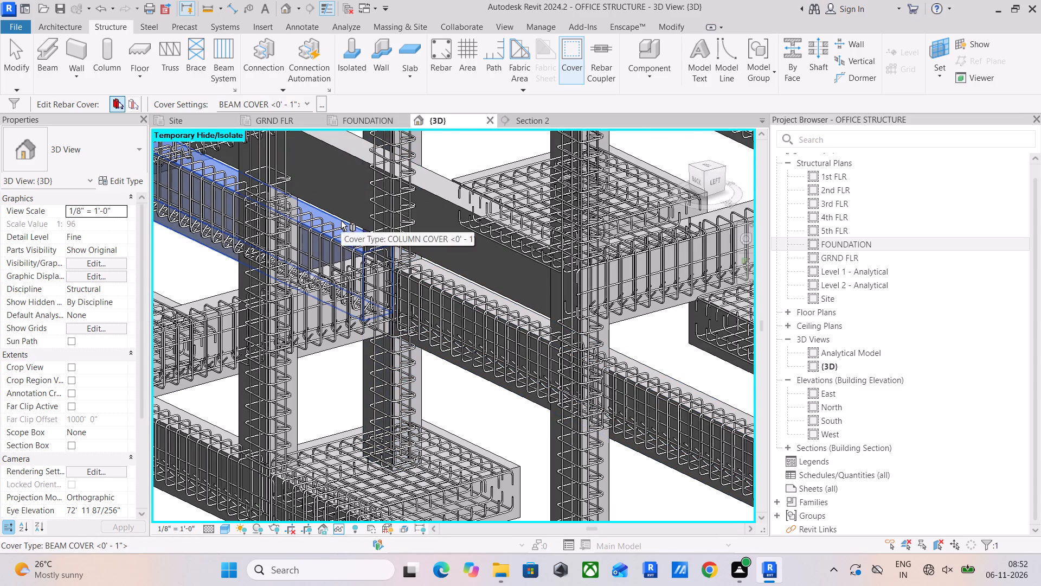
pyautogui.moveTo(343, 216); pyautogui.dragTo(462, 371, button='middle')
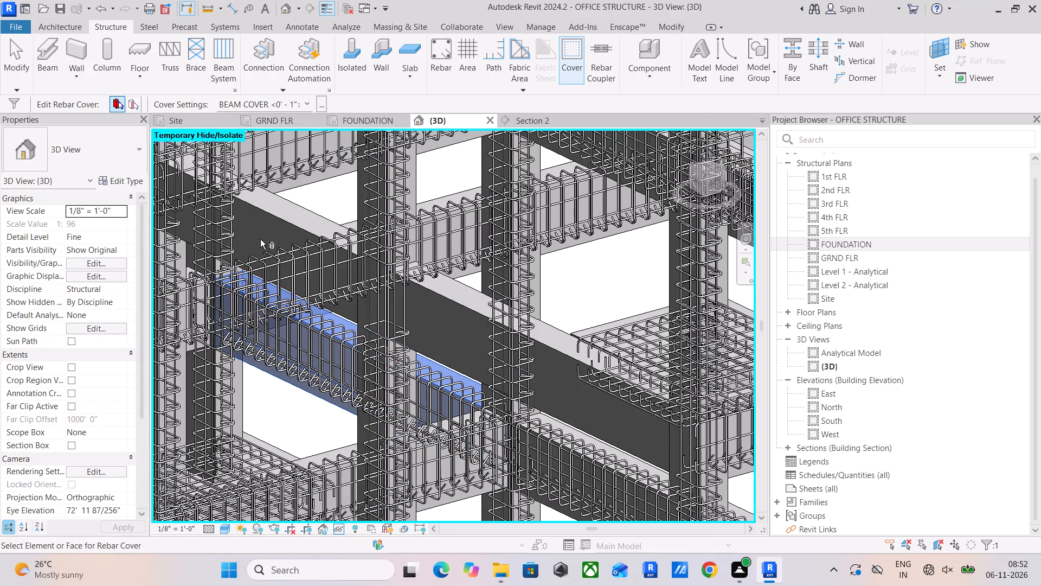
pyautogui.moveTo(262, 241); pyautogui.dragTo(297, 298, button='middle')
pyautogui.scroll(4, 324, 279)
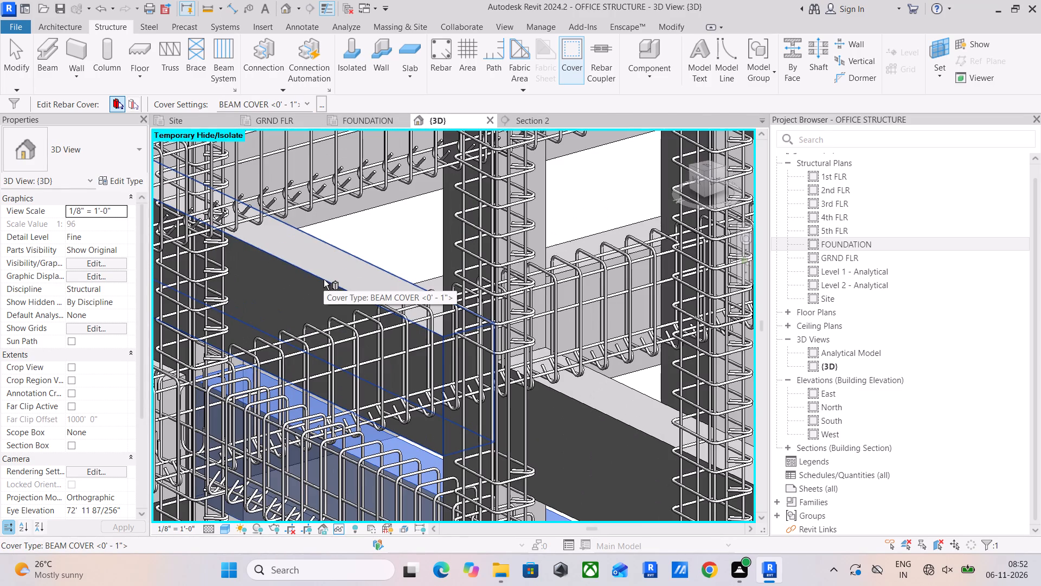
pyautogui.scroll(-4, 324, 279)
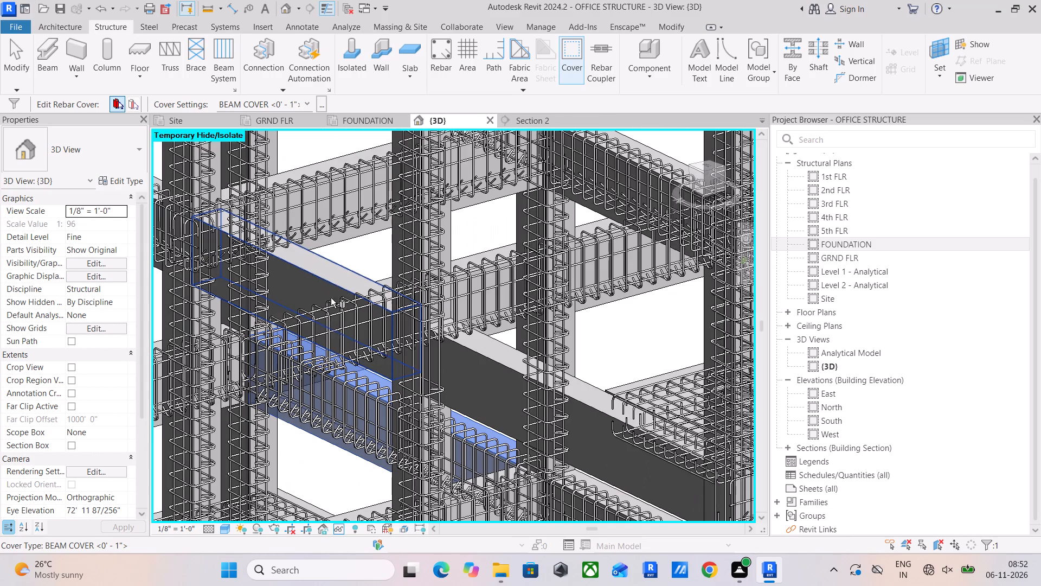
pyautogui.keyDown('shift'); pyautogui.moveTo(338, 348); pyautogui.dragTo(355, 363, button='middle'); pyautogui.keyUp('shift')
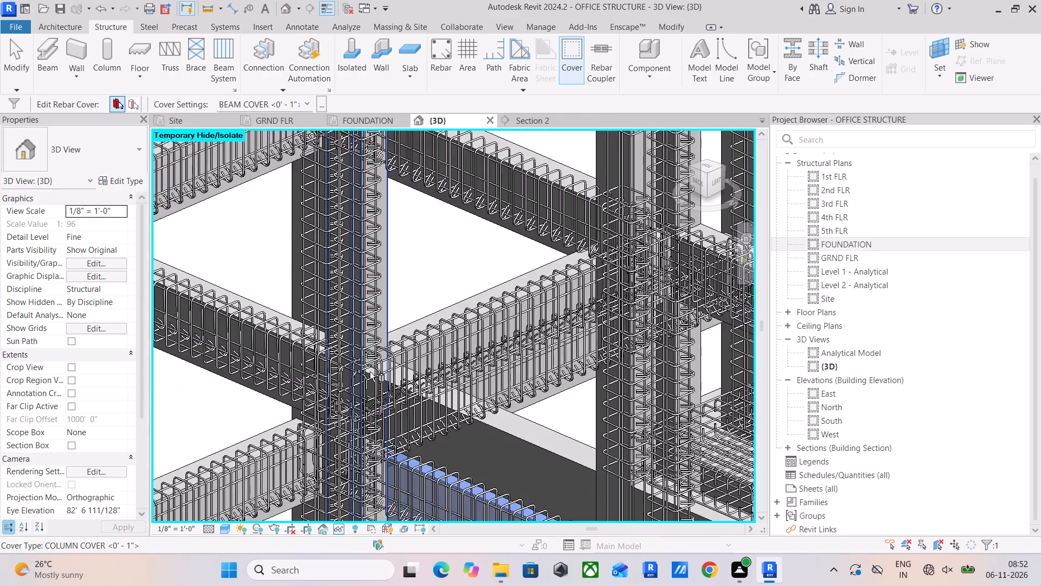
pyautogui.moveTo(370, 372); pyautogui.dragTo(382, 306, button='middle')
pyautogui.scroll(2, 460, 350)
pyautogui.scroll(-6, 499, 367)
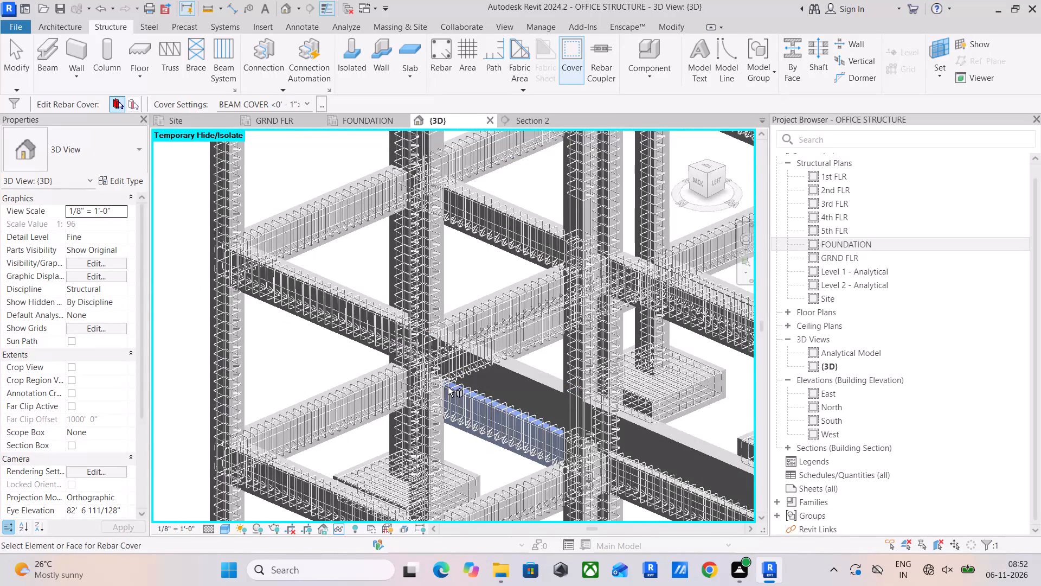
pyautogui.keyDown('shift'); pyautogui.moveTo(448, 387); pyautogui.dragTo(466, 355, button='middle'); pyautogui.keyUp('shift')
pyautogui.scroll(3, 449, 341)
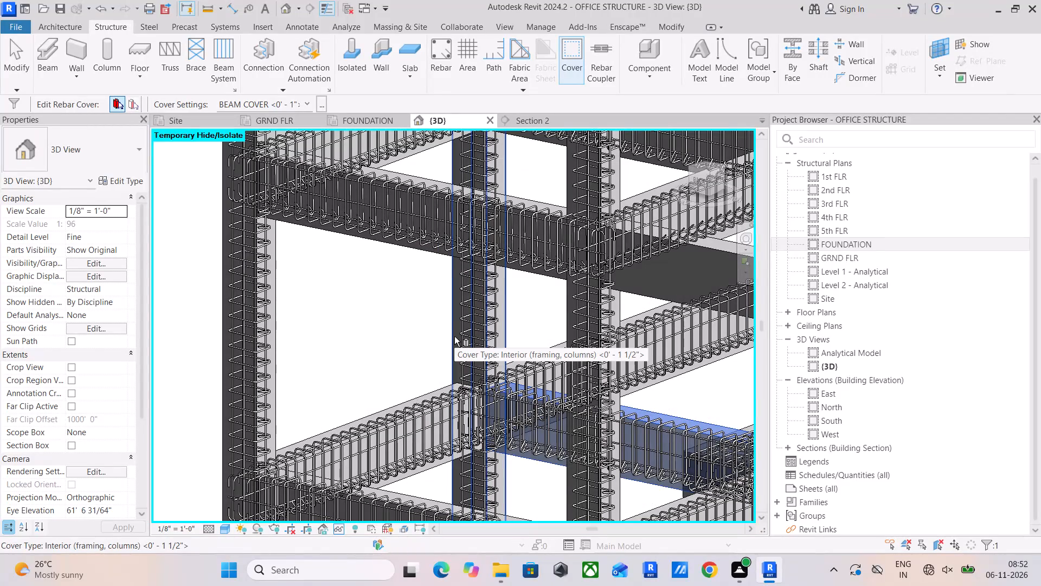
# Check the lower cross beam and assign the COLUMN COVER <0' - 1"> rebar cover to the column at its far end.
pyautogui.click(387, 404)
pyautogui.click(452, 297)
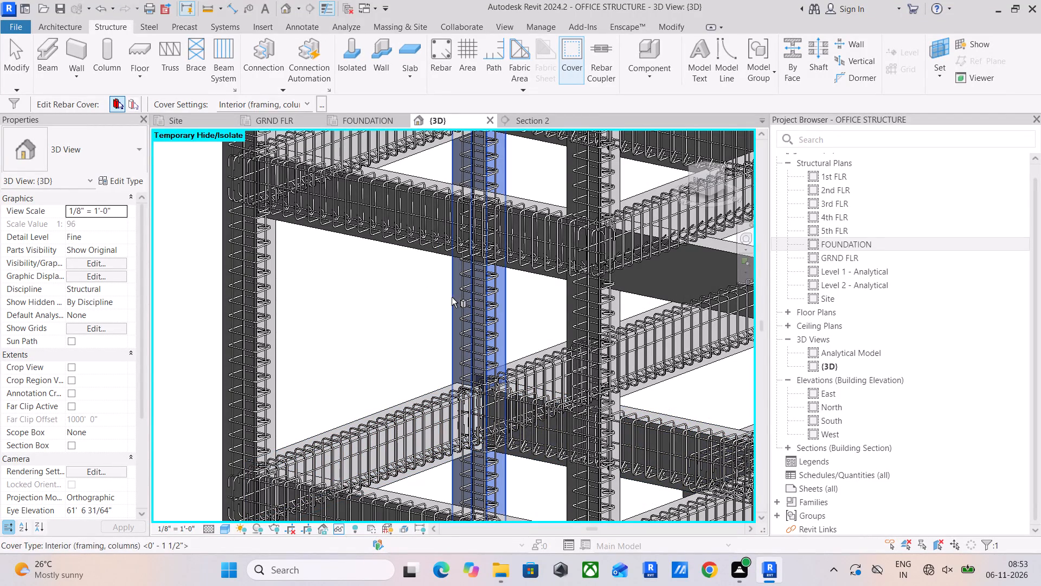
pyautogui.click(305, 98)
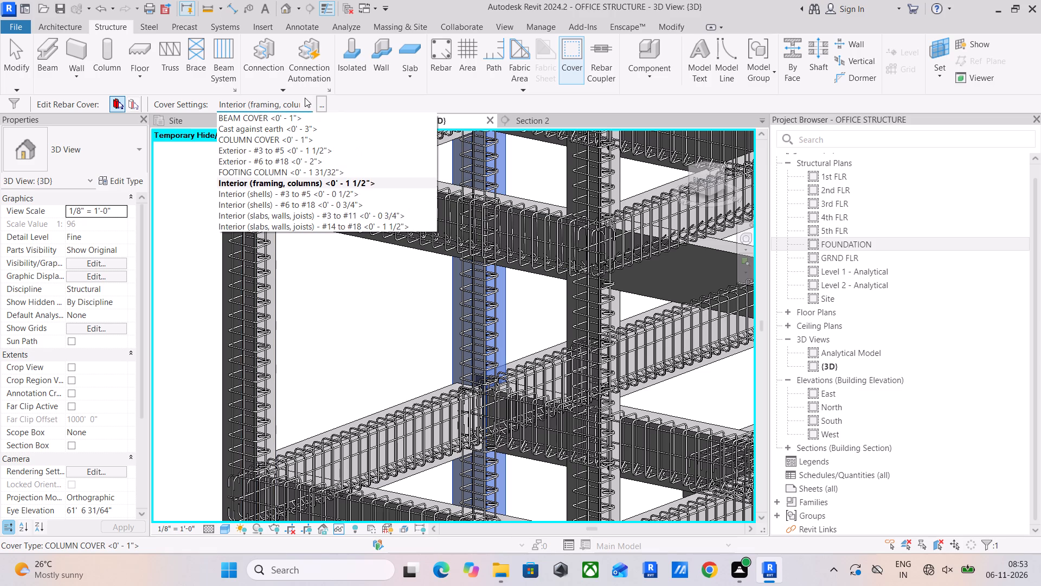
pyautogui.click(278, 137)
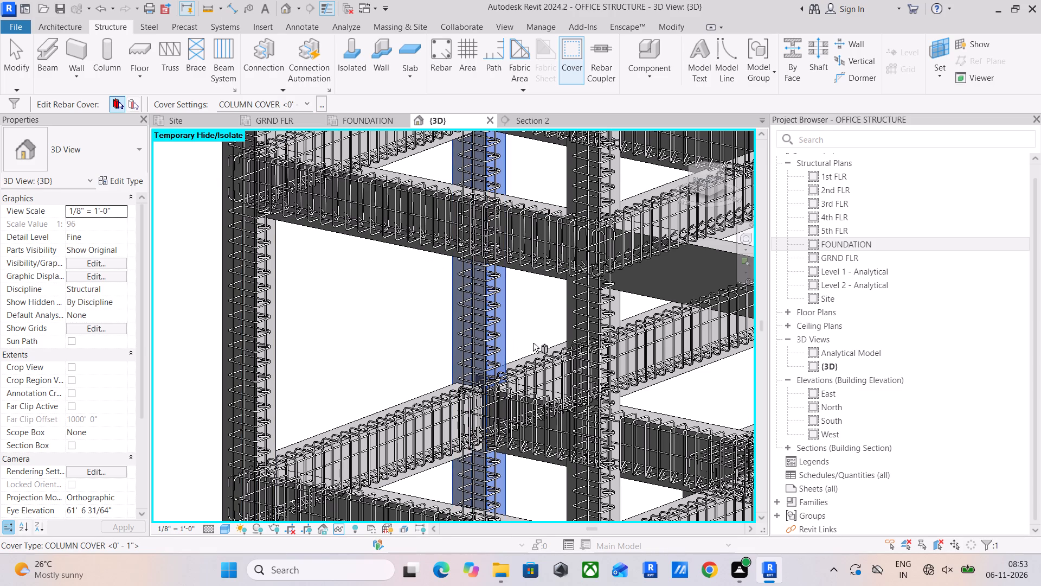
# Check the rebar covers of the beam behind the last column and the lowest cross beam above the footings.
pyautogui.click(537, 349)
pyautogui.scroll(-1, 293, 205)
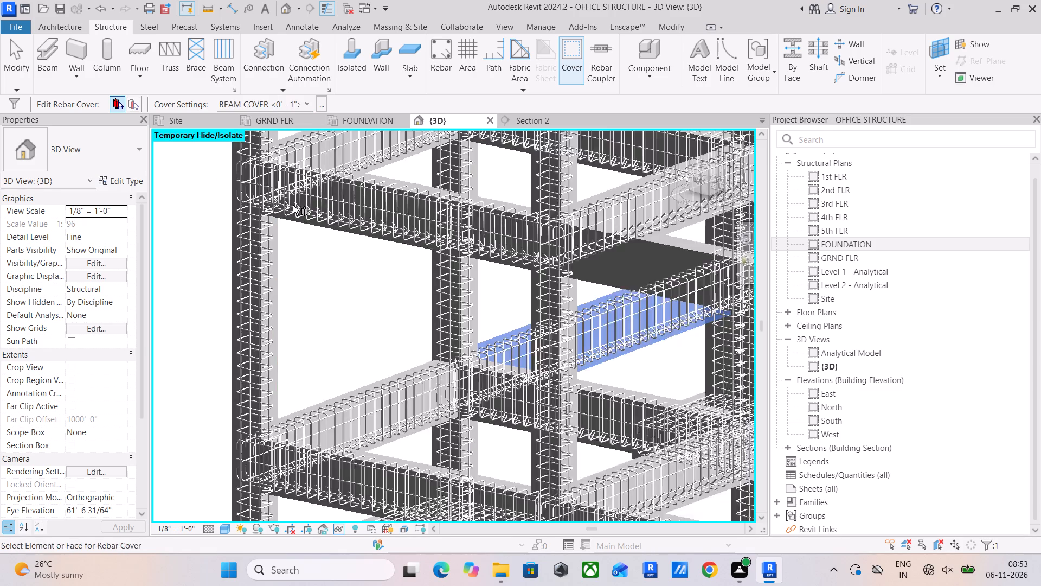
pyautogui.scroll(-1, 293, 205)
pyautogui.moveTo(309, 233); pyautogui.dragTo(252, 325, button='middle')
pyautogui.scroll(-2, 576, 463)
pyautogui.moveTo(580, 460); pyautogui.dragTo(576, 450, button='middle')
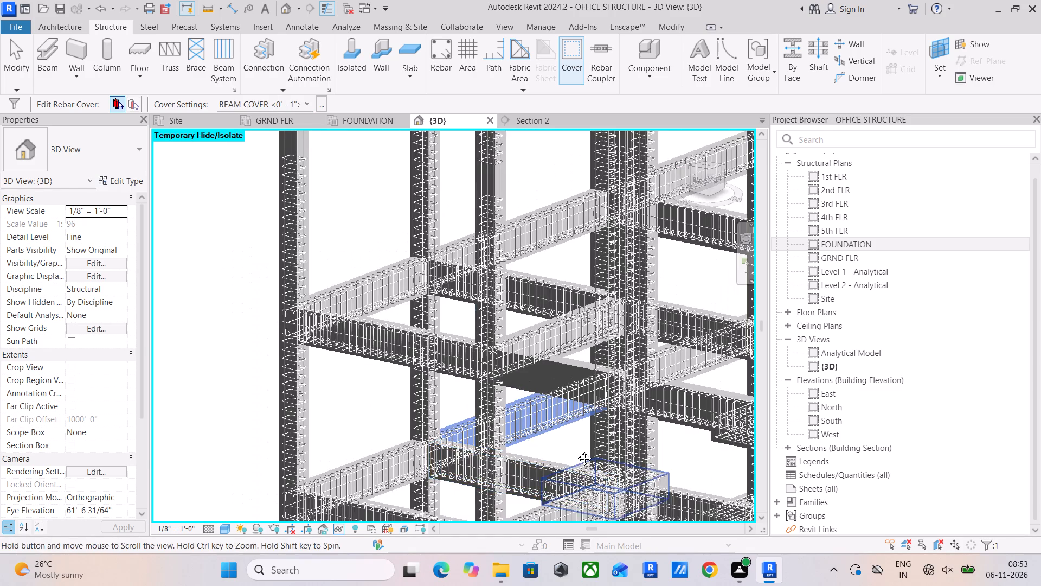
pyautogui.moveTo(576, 450); pyautogui.dragTo(472, 287, button='middle')
pyautogui.scroll(-1, 471, 286)
pyautogui.scroll(3, 620, 315)
pyautogui.moveTo(602, 322); pyautogui.dragTo(325, 226, button='middle')
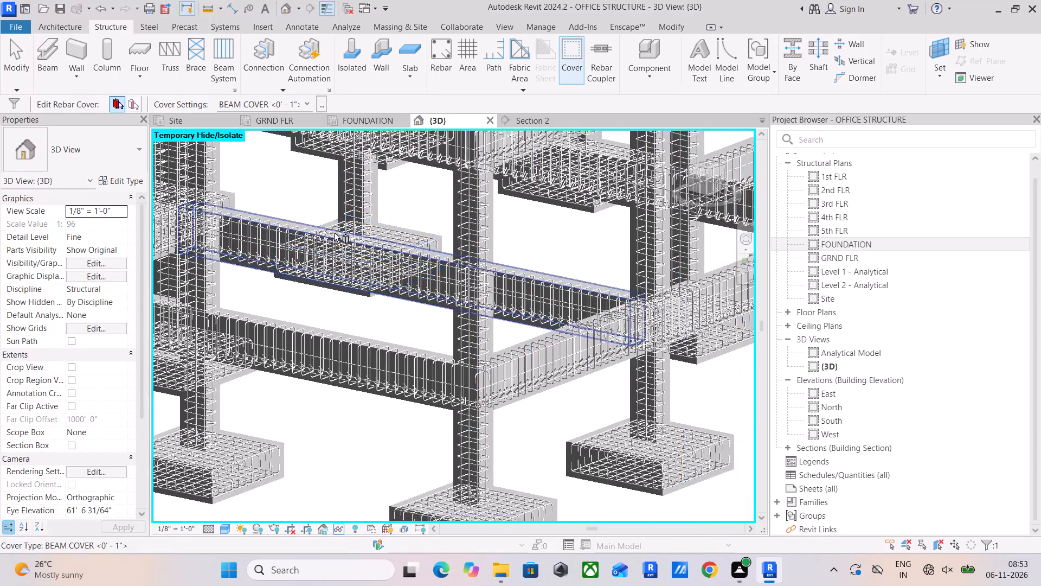
pyautogui.click(544, 334)
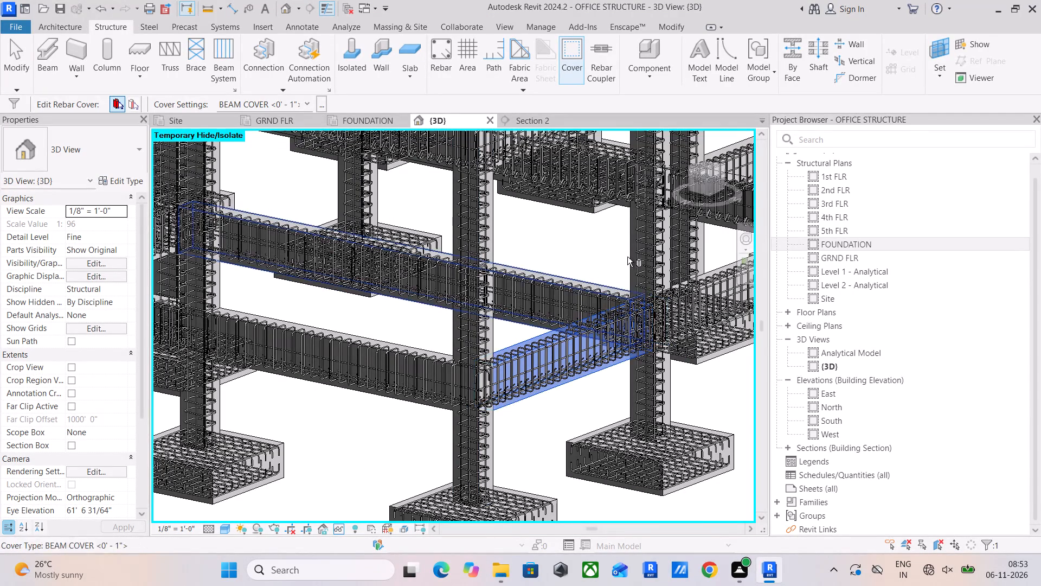
# Assign the COLUMN COVER <0' - 1"> rebar cover to the column at the far end of that lowest cross beam.
pyautogui.click(632, 235)
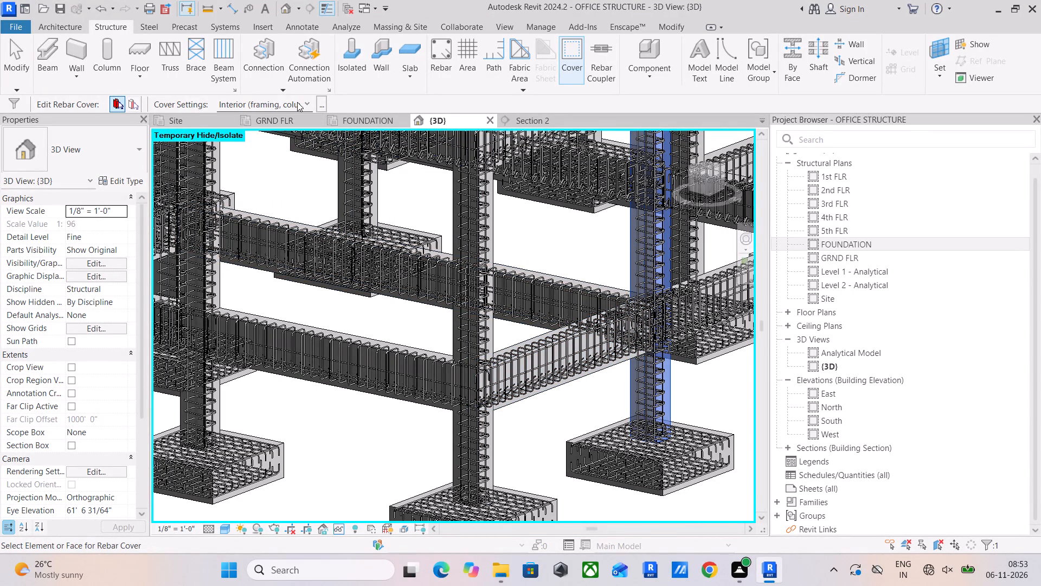
pyautogui.click(298, 103)
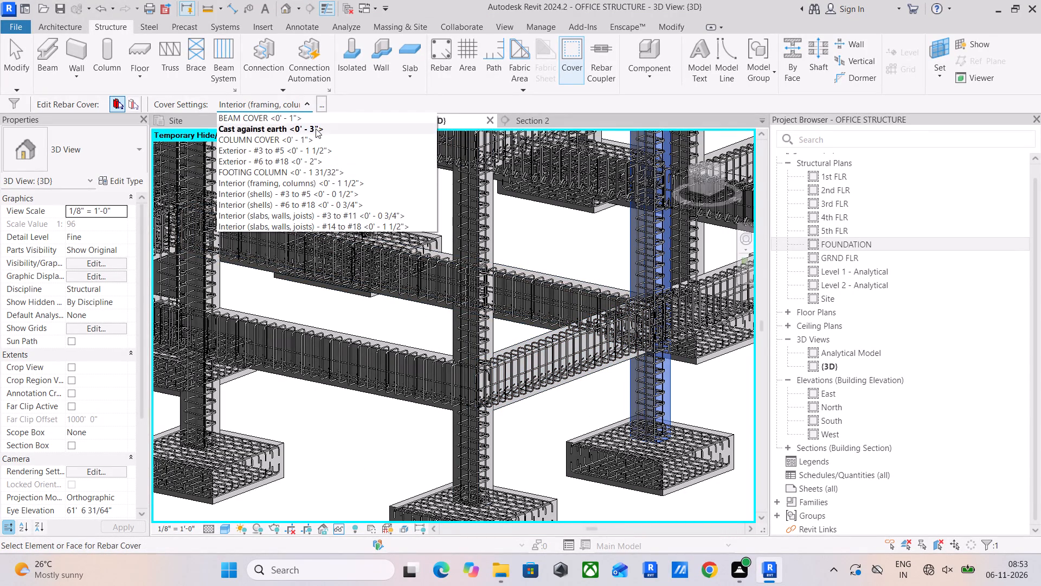
pyautogui.click(300, 138)
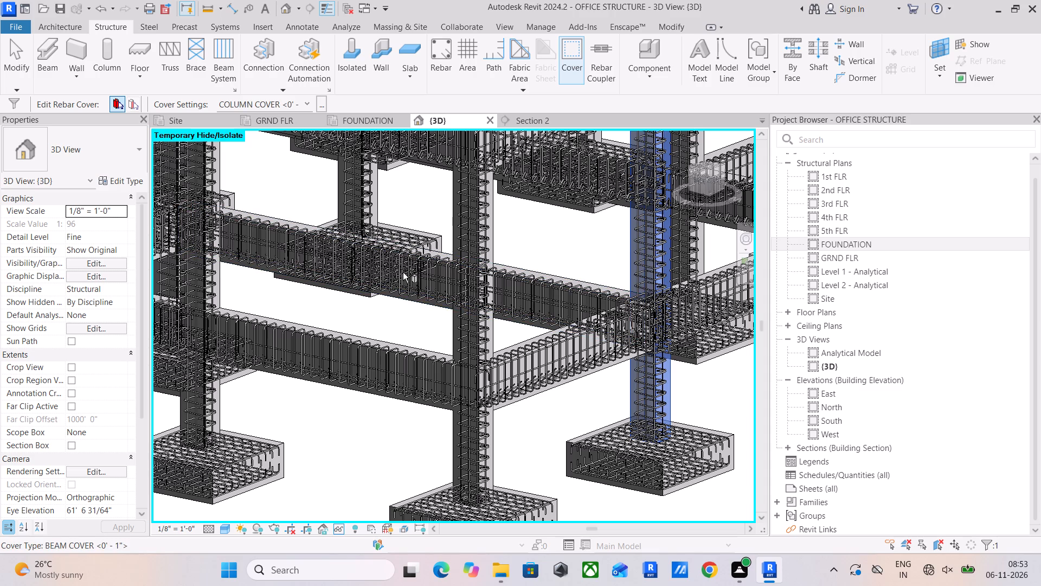
# Assign the COLUMN COVER <0' - 1"> rebar cover to the next column along the outer row and the column behind it.
pyautogui.moveTo(618, 334); pyautogui.dragTo(526, 345, button='middle')
pyautogui.keyDown('shift'); pyautogui.moveTo(562, 345); pyautogui.dragTo(508, 353, button='middle'); pyautogui.keyUp('shift')
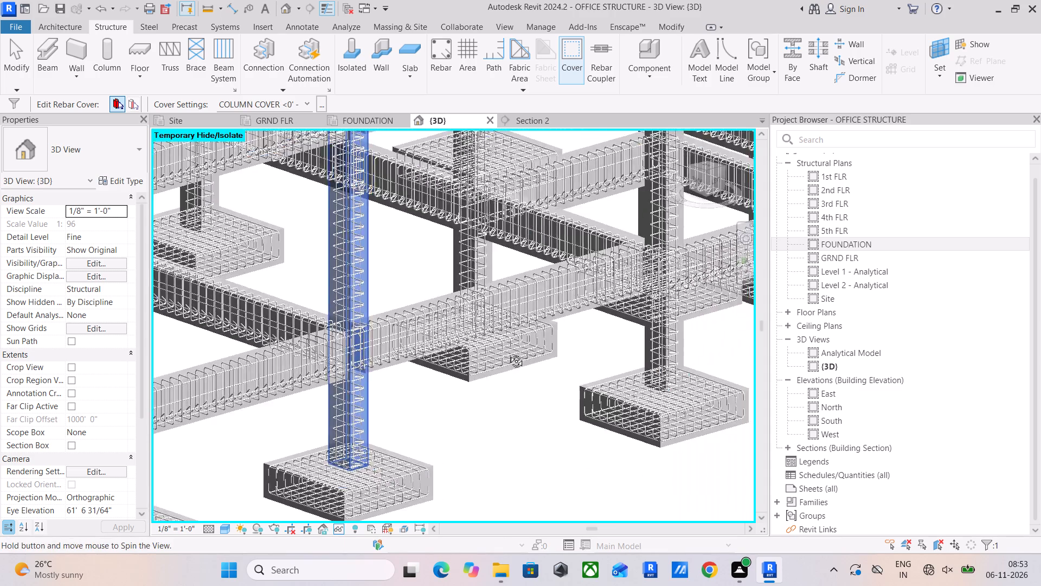
pyautogui.keyDown('shift'); pyautogui.moveTo(508, 353); pyautogui.dragTo(497, 355, button='middle'); pyautogui.keyUp('shift')
pyautogui.moveTo(434, 342); pyautogui.dragTo(573, 432, button='middle')
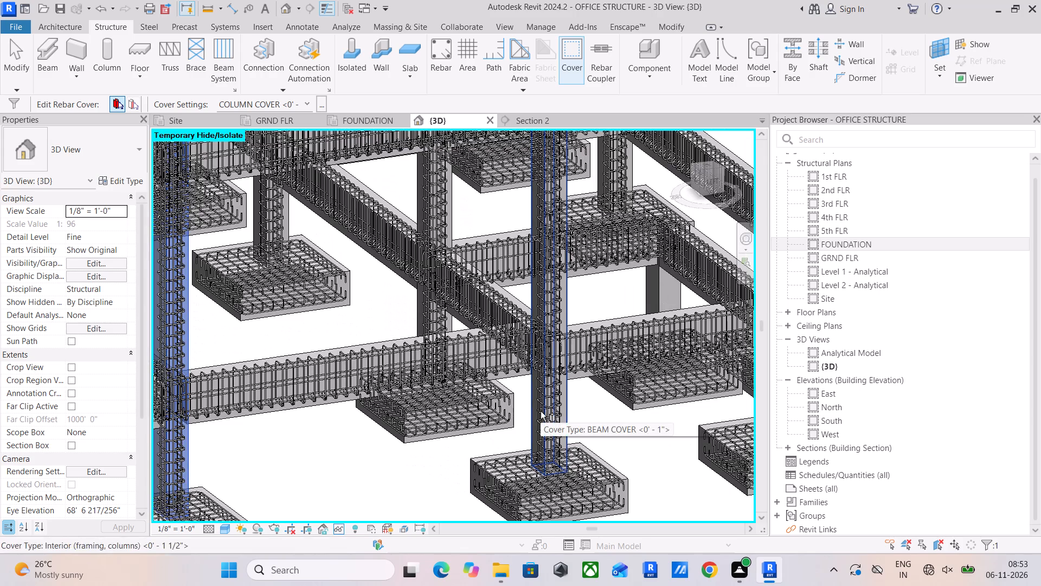
pyautogui.scroll(4, 567, 291)
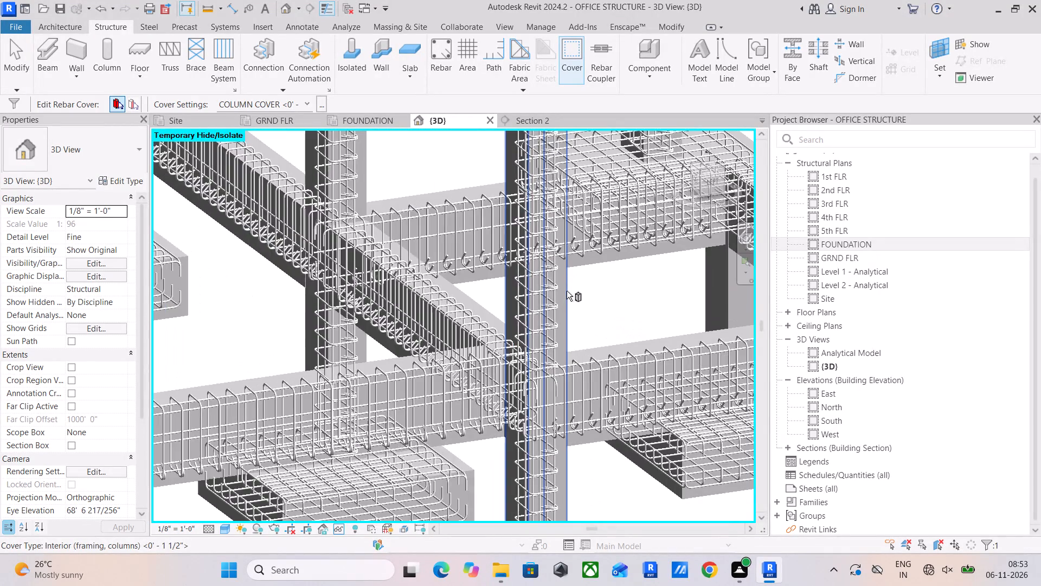
pyautogui.click(567, 291)
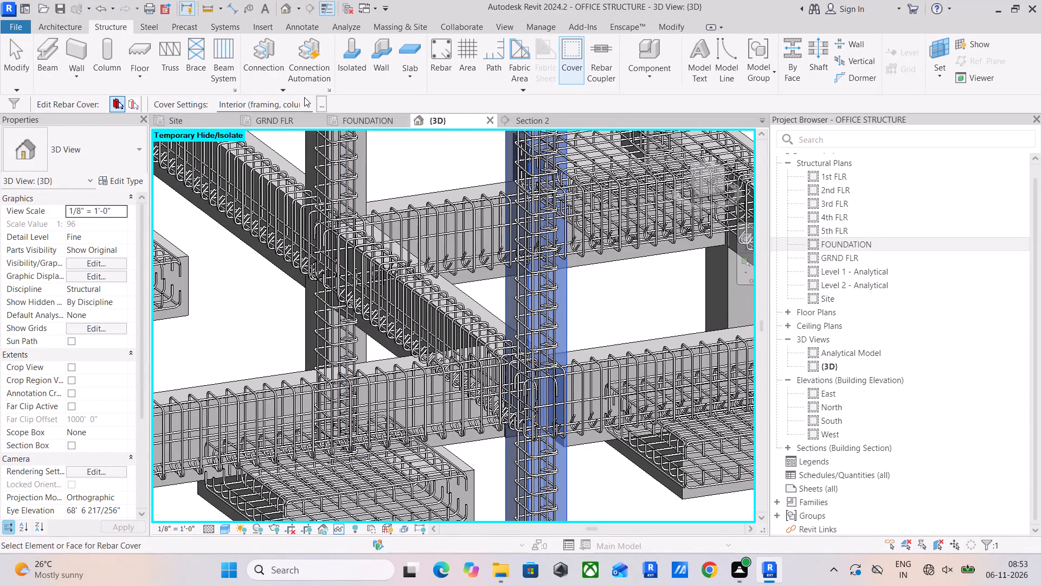
pyautogui.click(304, 98)
pyautogui.click(274, 135)
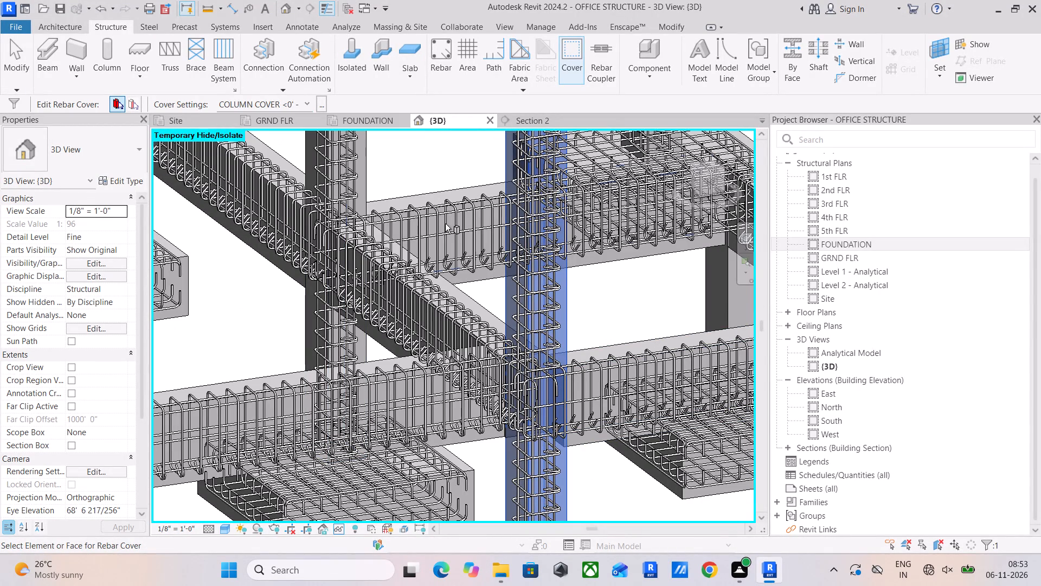
pyautogui.click(371, 181)
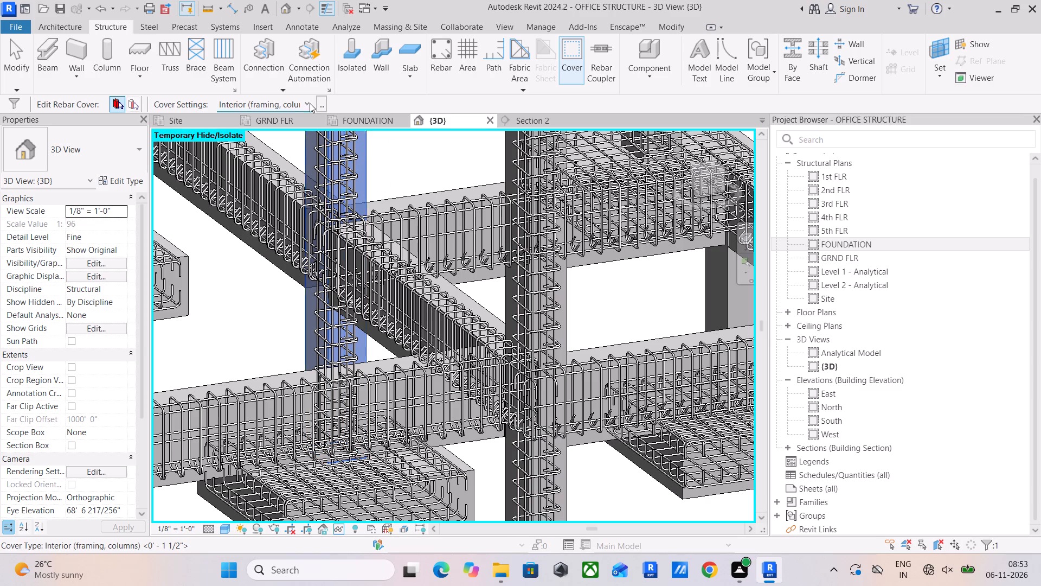
pyautogui.click(310, 103)
pyautogui.click(288, 135)
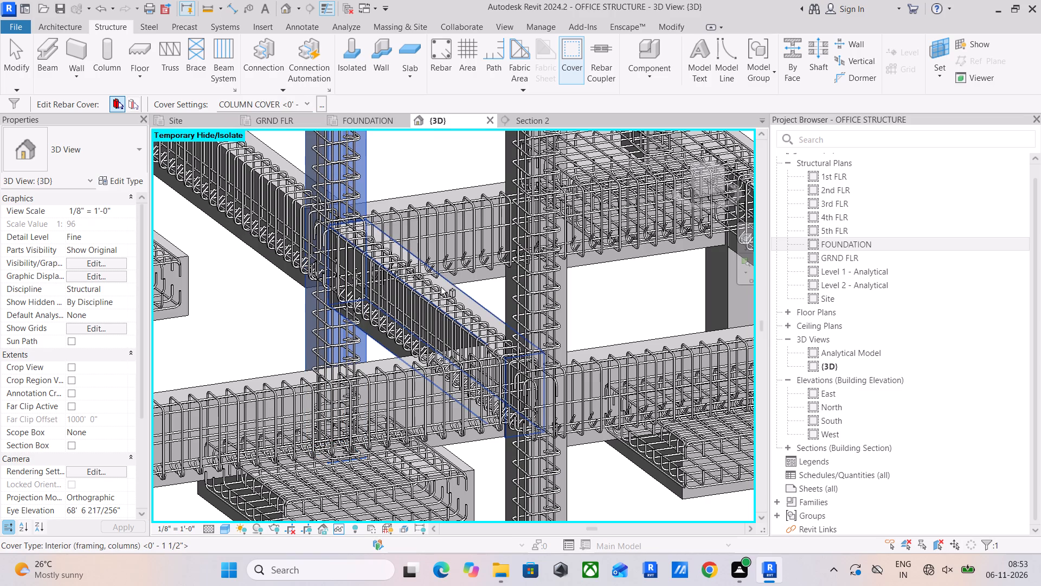
# Assign the BEAM COVER <0' - 1"> rebar cover to the beam joining those two columns and the outer-row beam past the front column.
pyautogui.click(457, 289)
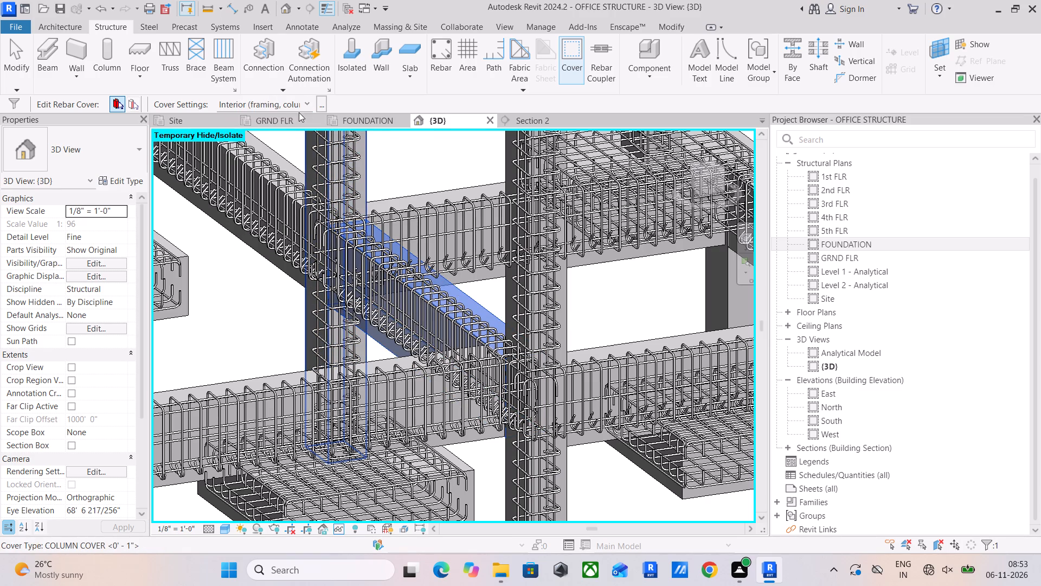
pyautogui.click(308, 99)
pyautogui.click(271, 119)
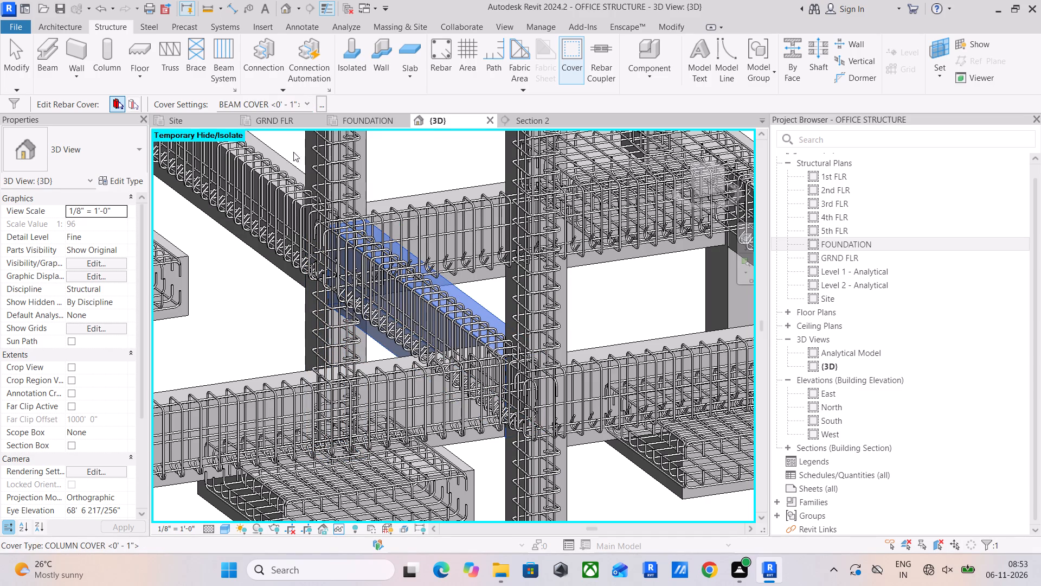
pyautogui.click(607, 342)
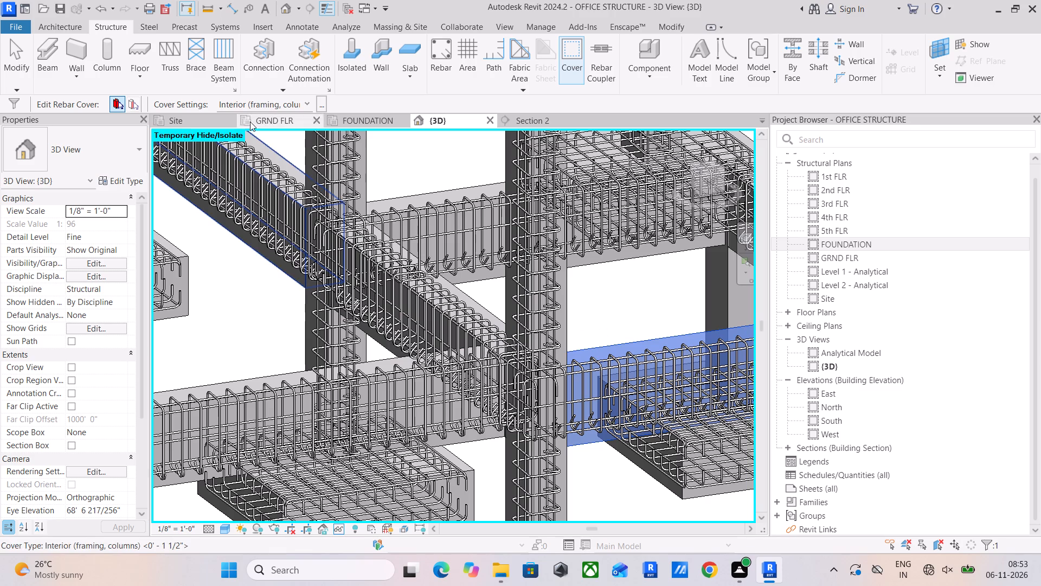
pyautogui.click(301, 99)
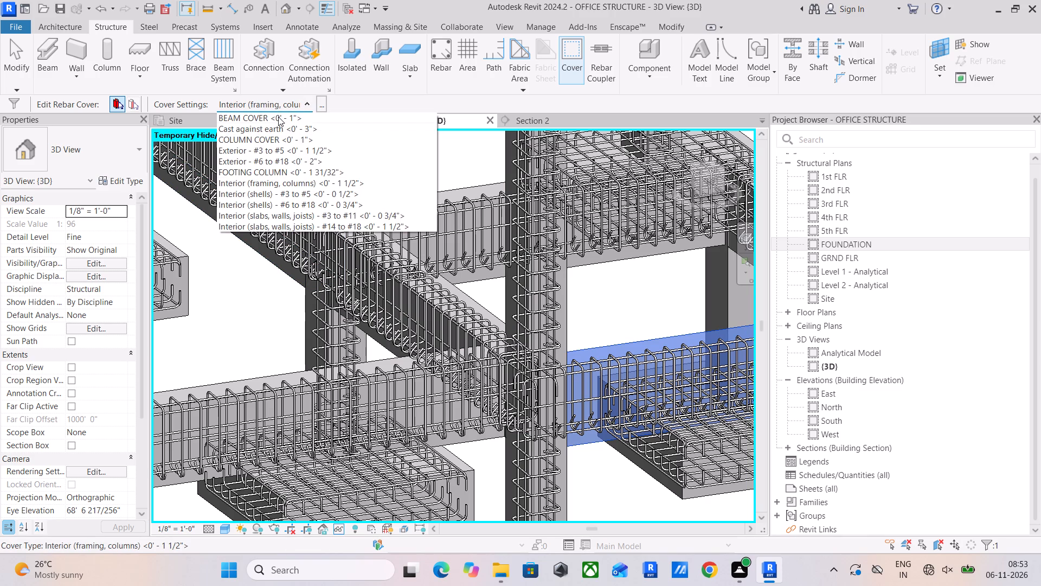
pyautogui.click(278, 117)
# Assign the BEAM COVER <0' - 1"> rebar cover to the beam continuing behind the rear column and the cross beam framing into it.
pyautogui.moveTo(282, 189); pyautogui.dragTo(345, 296, button='middle')
pyautogui.click(329, 253)
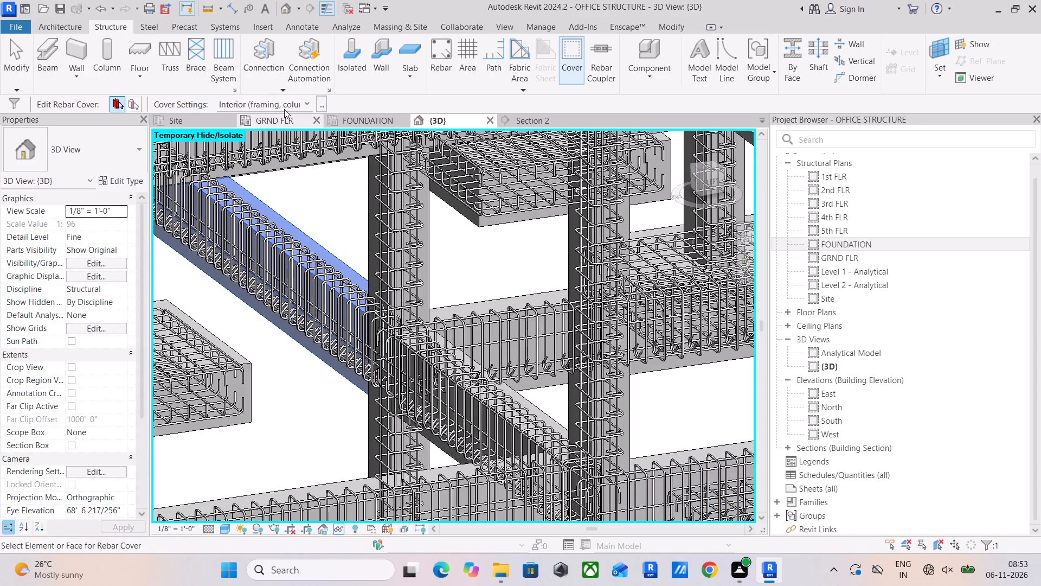
pyautogui.click(297, 101)
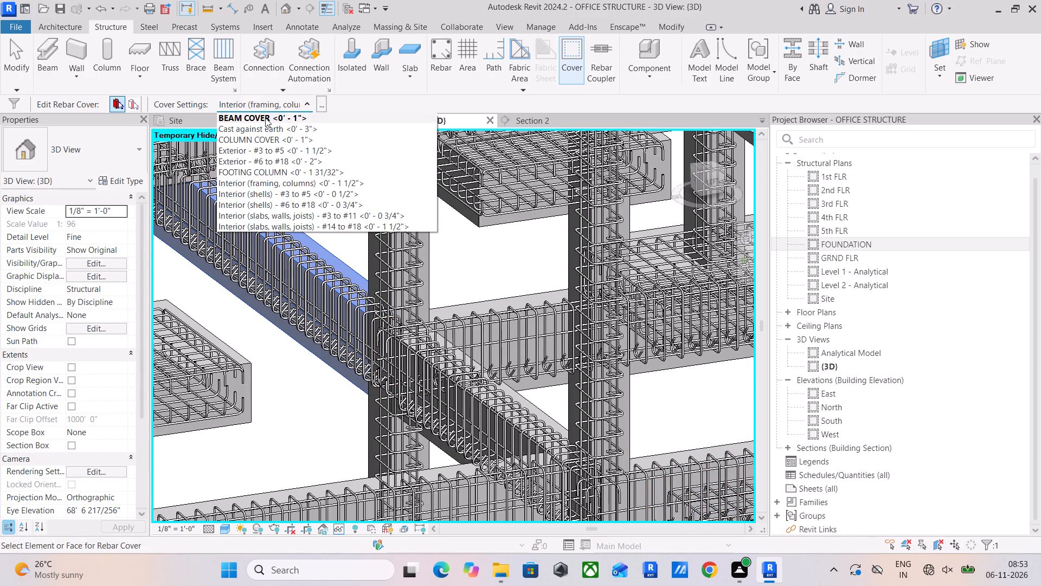
pyautogui.click(265, 118)
pyautogui.moveTo(300, 227); pyautogui.dragTo(339, 263, button='middle')
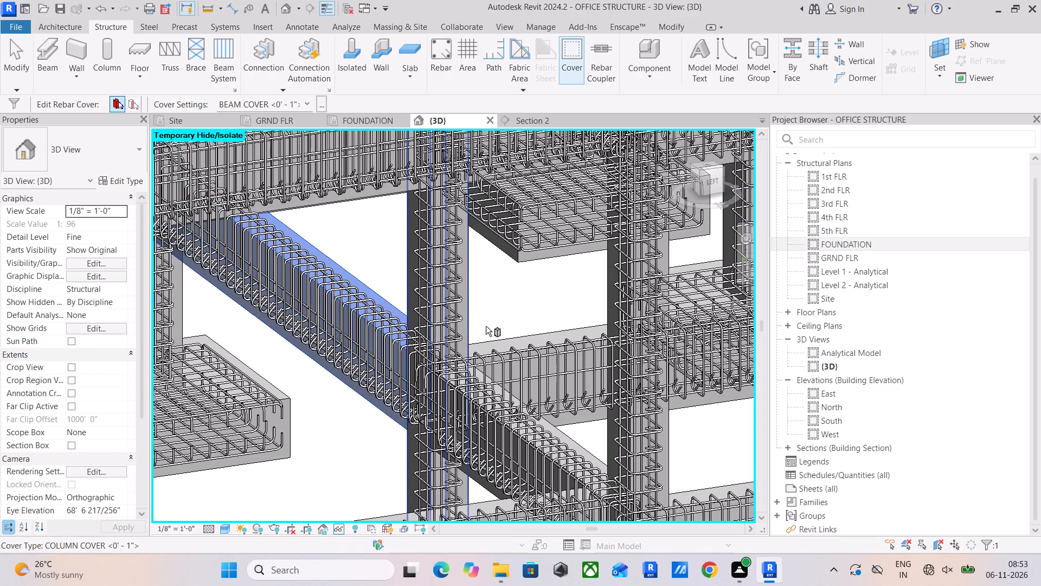
pyautogui.click(509, 339)
pyautogui.click(309, 108)
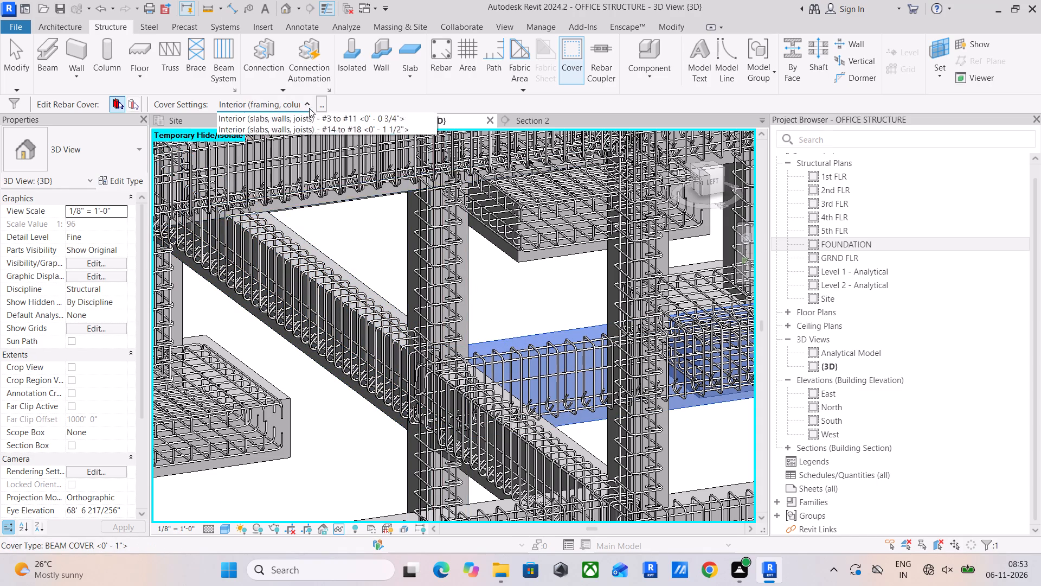
pyautogui.click(291, 112)
# Assign the BEAM COVER <0' - 1"> rebar cover to the beam closing that bay and the outer-row beam beyond its end column.
pyautogui.scroll(-3, 433, 216)
pyautogui.moveTo(436, 216); pyautogui.dragTo(293, 151, button='middle')
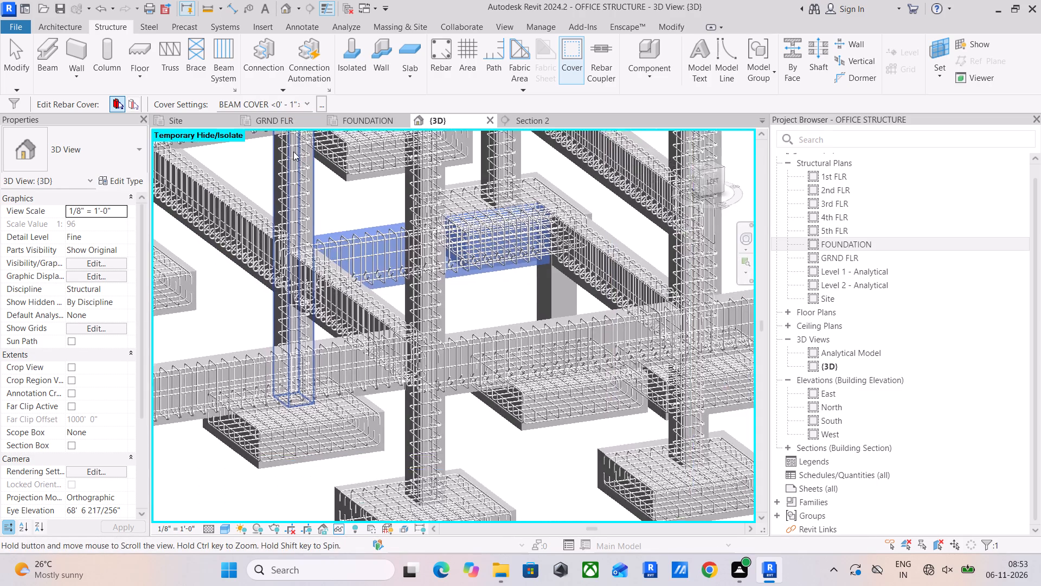
pyautogui.click(627, 243)
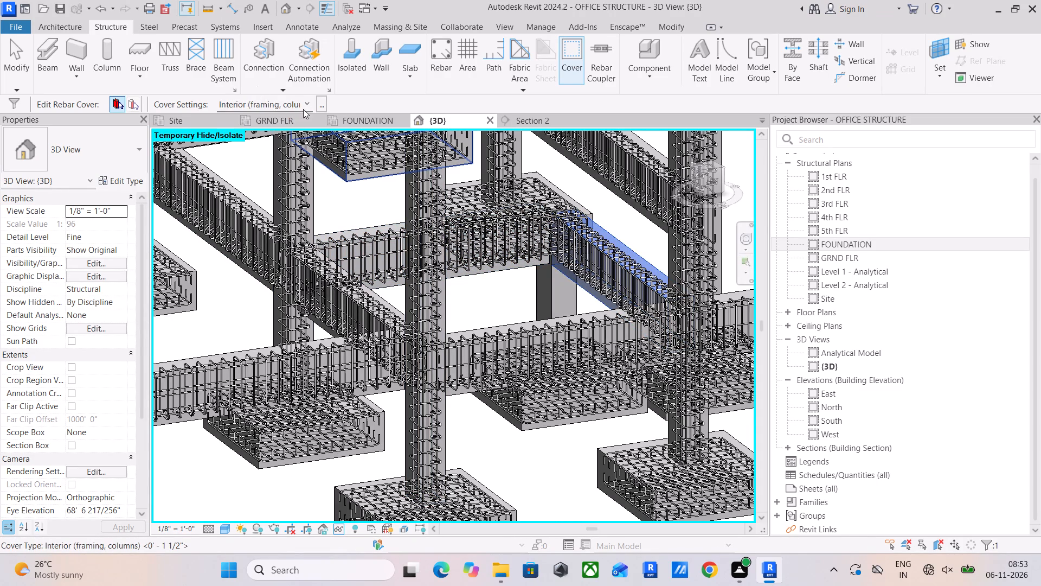
pyautogui.click(299, 104)
pyautogui.click(275, 122)
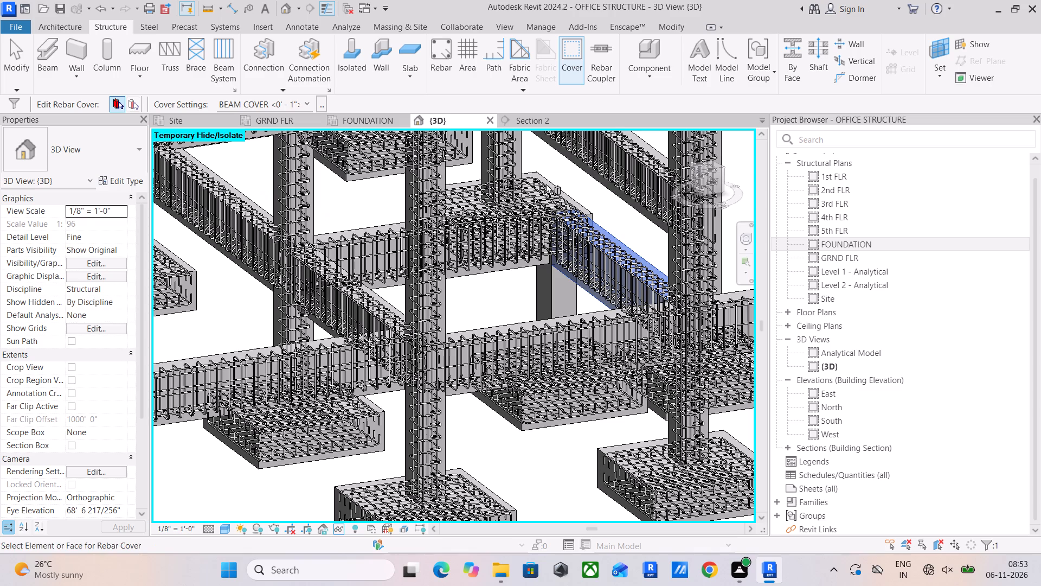
pyautogui.moveTo(626, 213); pyautogui.dragTo(526, 237, button='middle')
pyautogui.click(668, 307)
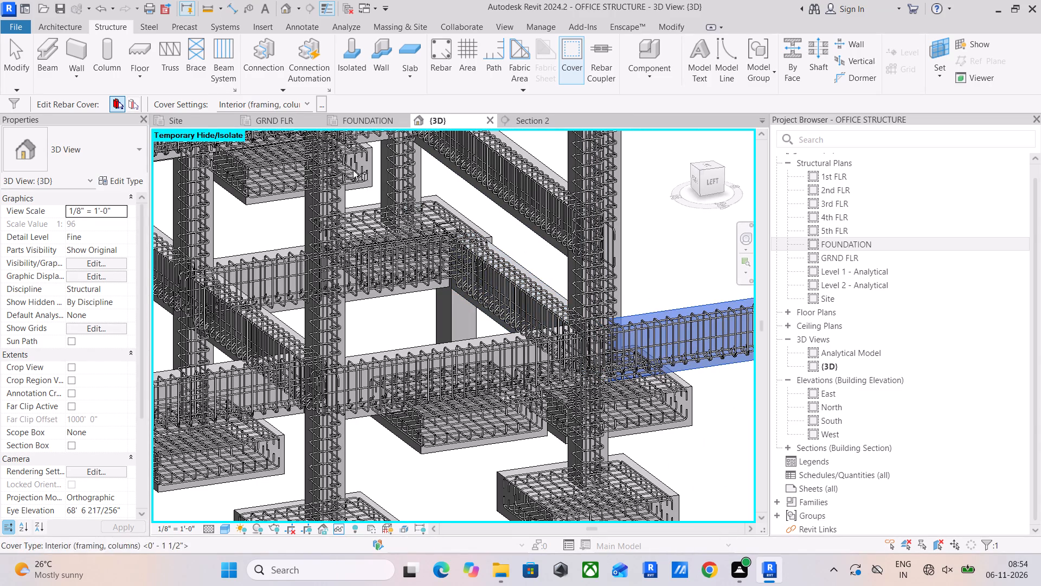
pyautogui.click(313, 100)
pyautogui.click(309, 101)
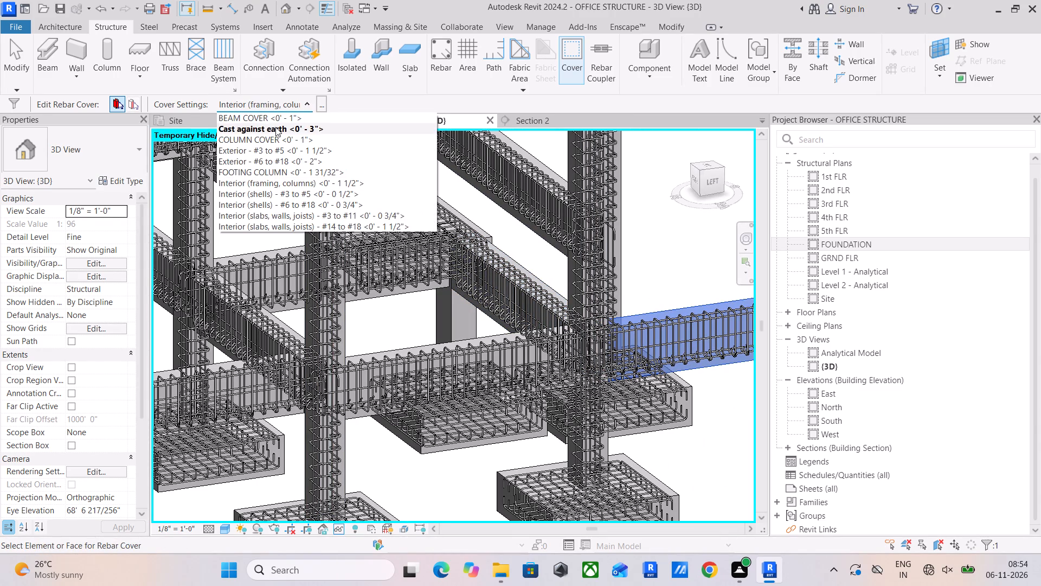
pyautogui.click(277, 119)
# Set the rebar cover of the column where those two beams meet to BEAM COVER <0' - 1">.
pyautogui.click(618, 225)
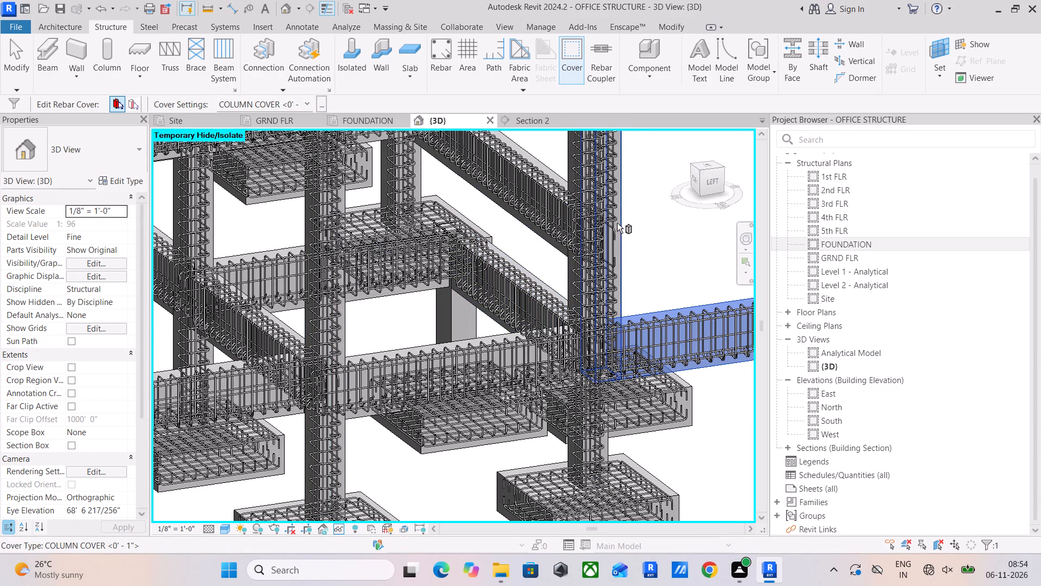
pyautogui.click(308, 104)
pyautogui.click(275, 122)
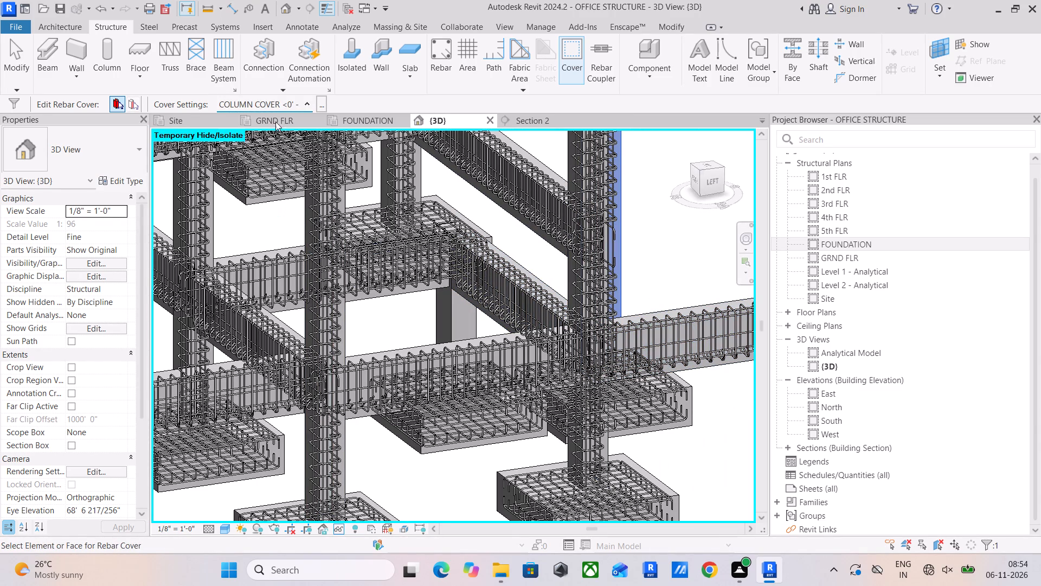
# Assign the COLUMN COVER <0' - 1"> rebar cover to the inner column standing on the footing behind that bay.
pyautogui.scroll(3, 230, 250)
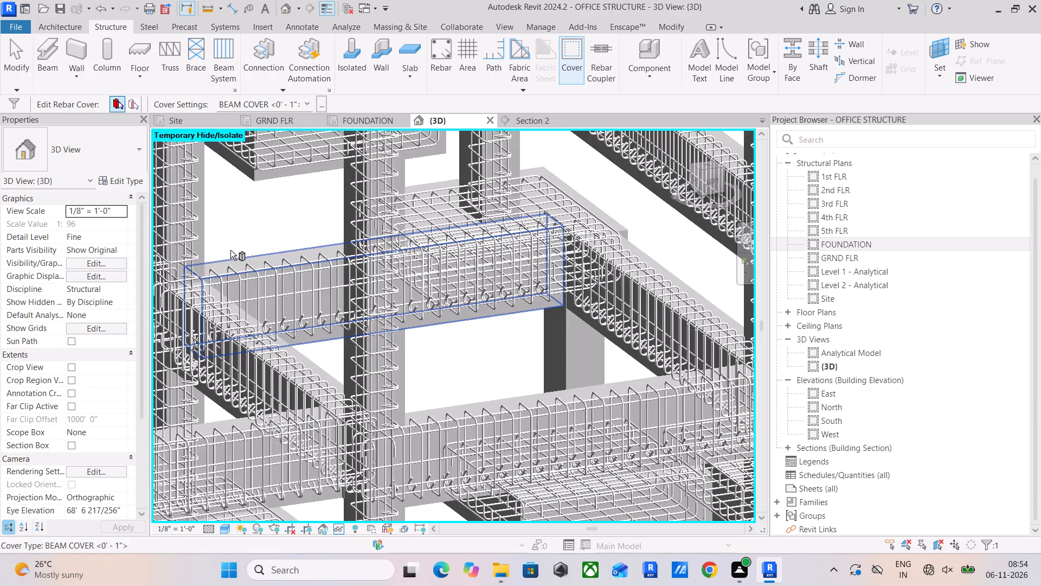
pyautogui.moveTo(230, 250); pyautogui.dragTo(348, 309, button='middle')
pyautogui.moveTo(403, 286); pyautogui.dragTo(211, 307, button='middle')
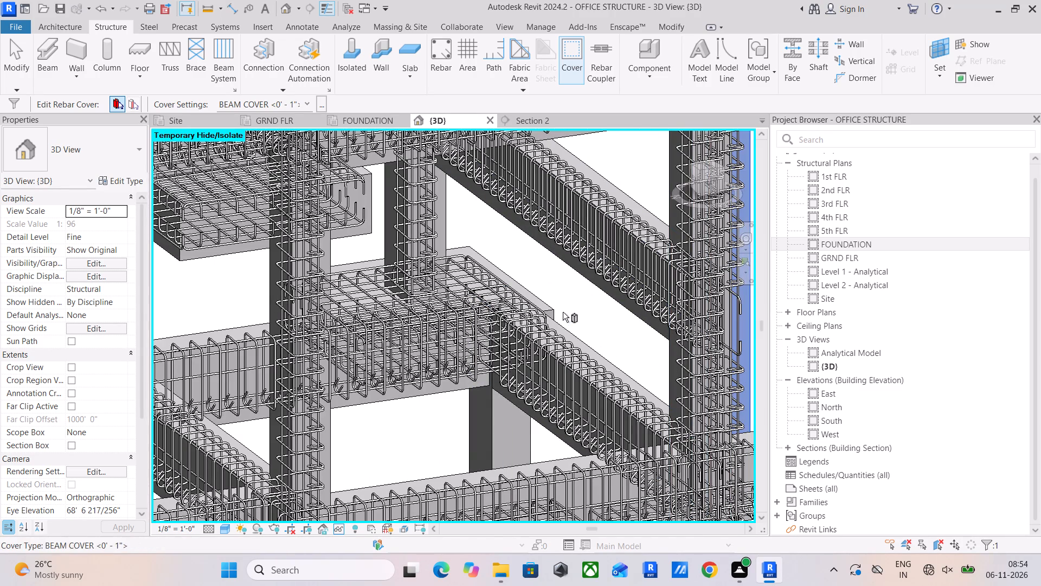
pyautogui.click(447, 226)
pyautogui.click(303, 101)
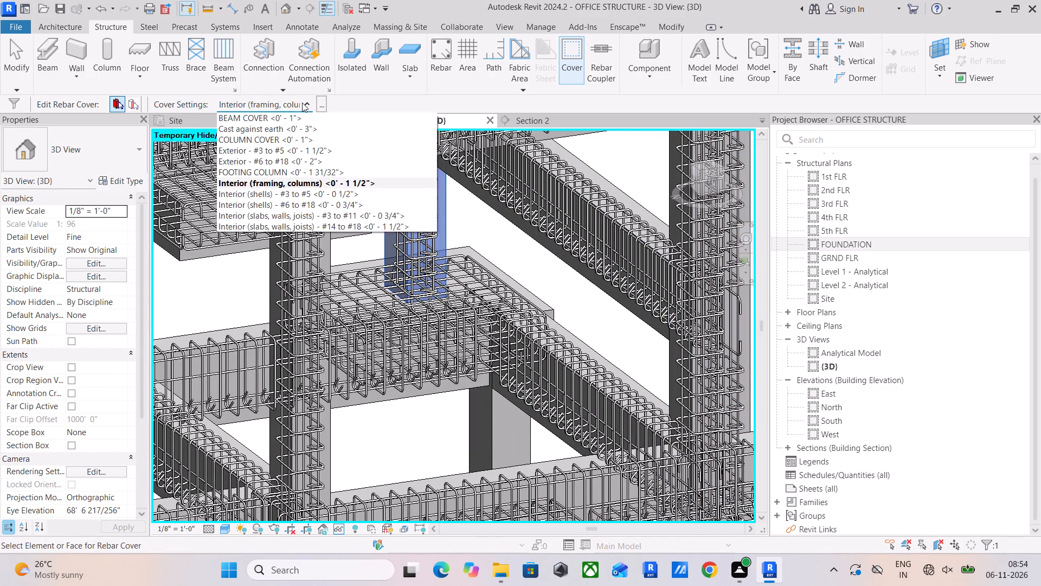
pyautogui.click(281, 138)
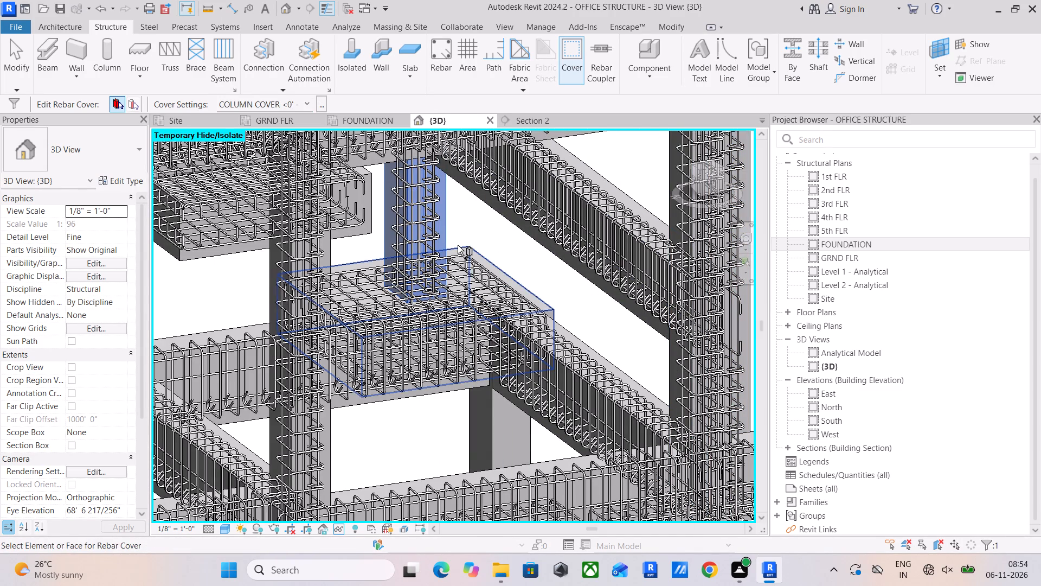
# Check the rebar covers of the two lowest-level beams meeting beside that inner column's footing.
pyautogui.click(577, 340)
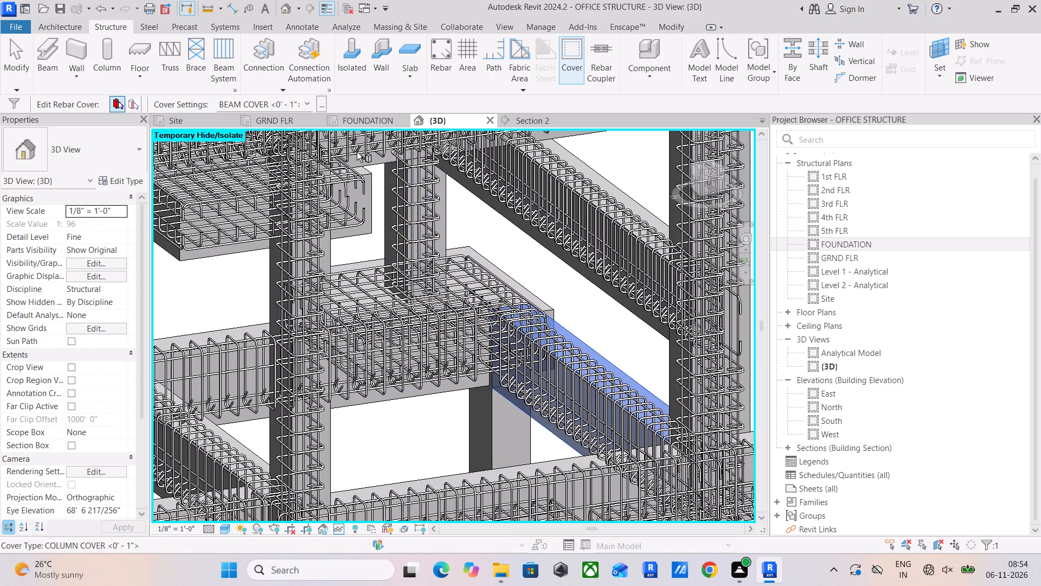
pyautogui.click(196, 328)
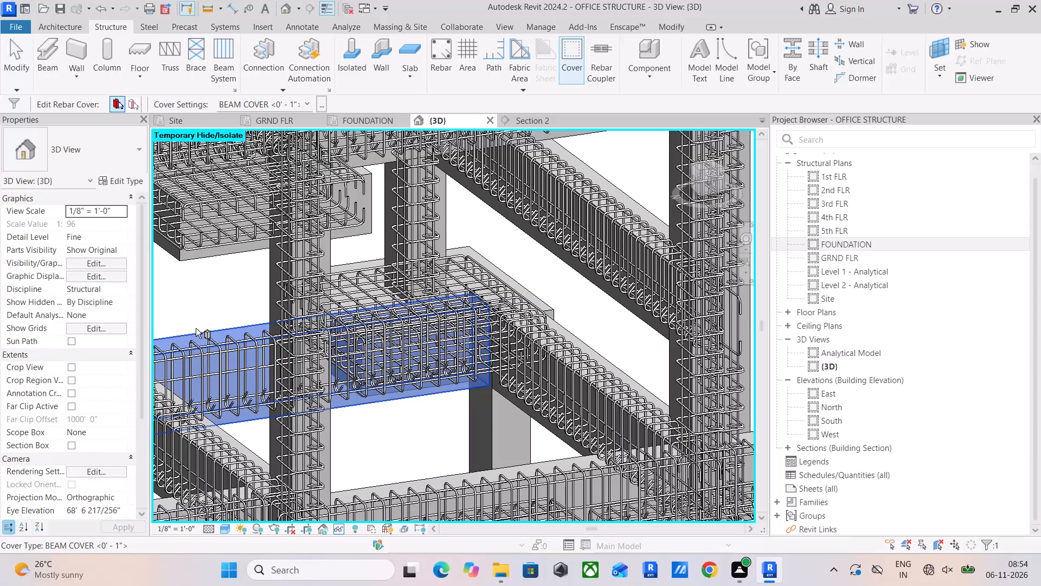
# Assign the COLUMN COVER <0' - 1"> rebar cover to the outer column standing on the overlapping footings.
pyautogui.click(273, 295)
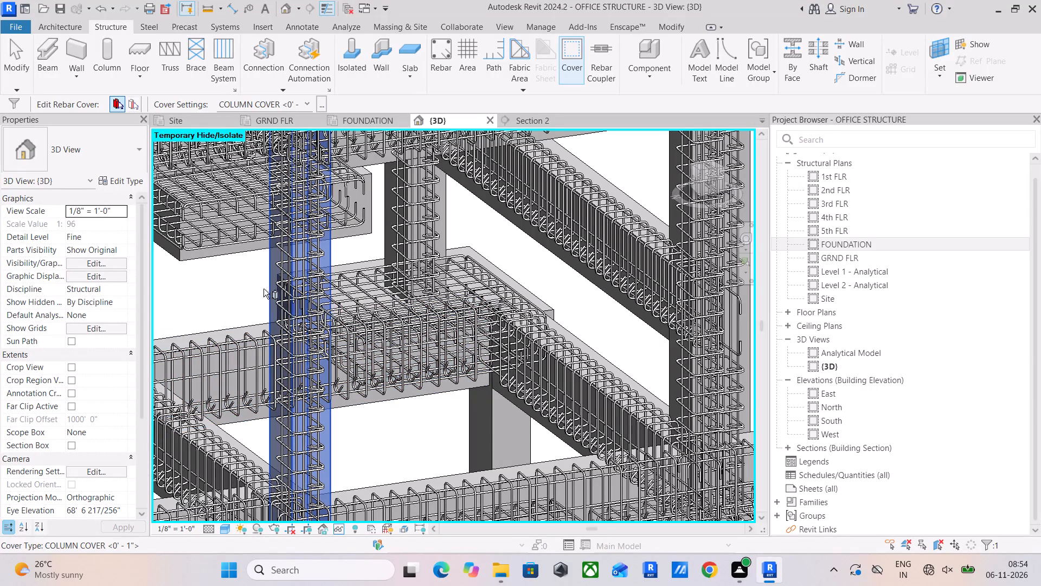
pyautogui.moveTo(237, 278); pyautogui.dragTo(451, 330, button='middle')
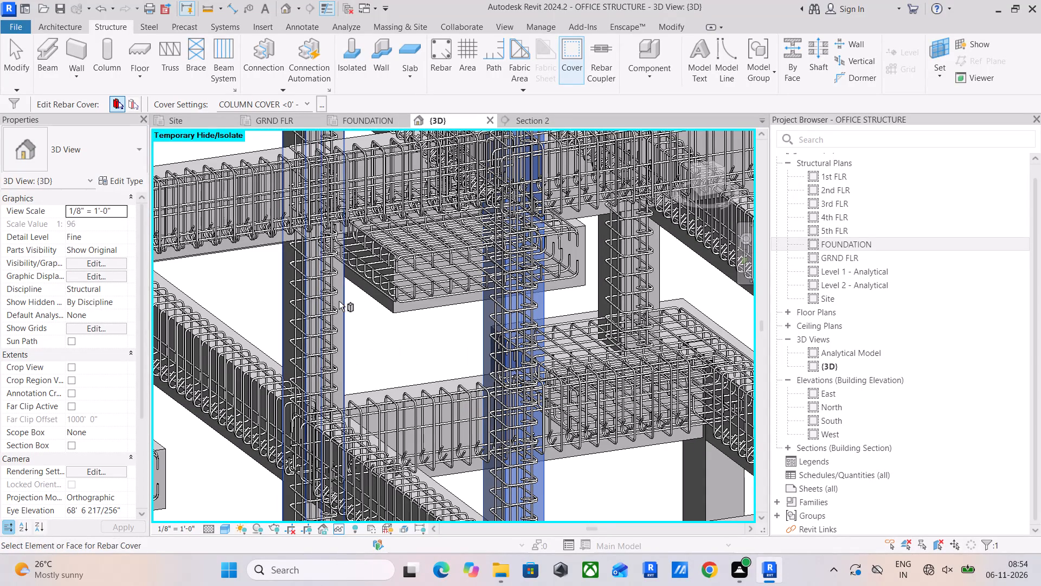
pyautogui.click(339, 301)
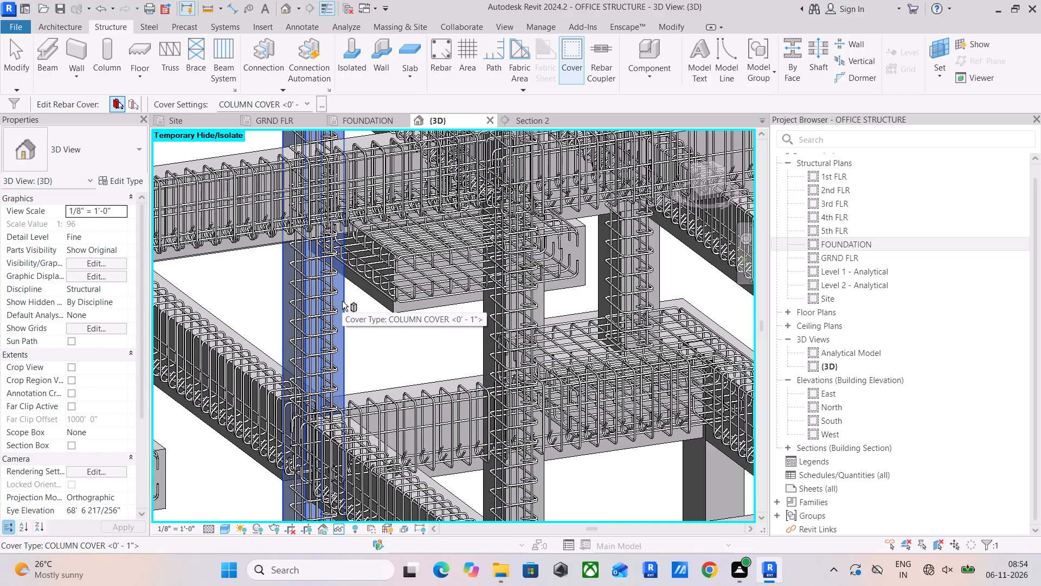
pyautogui.keyDown('shift'); pyautogui.moveTo(361, 309); pyautogui.dragTo(349, 322, button='middle'); pyautogui.keyUp('shift')
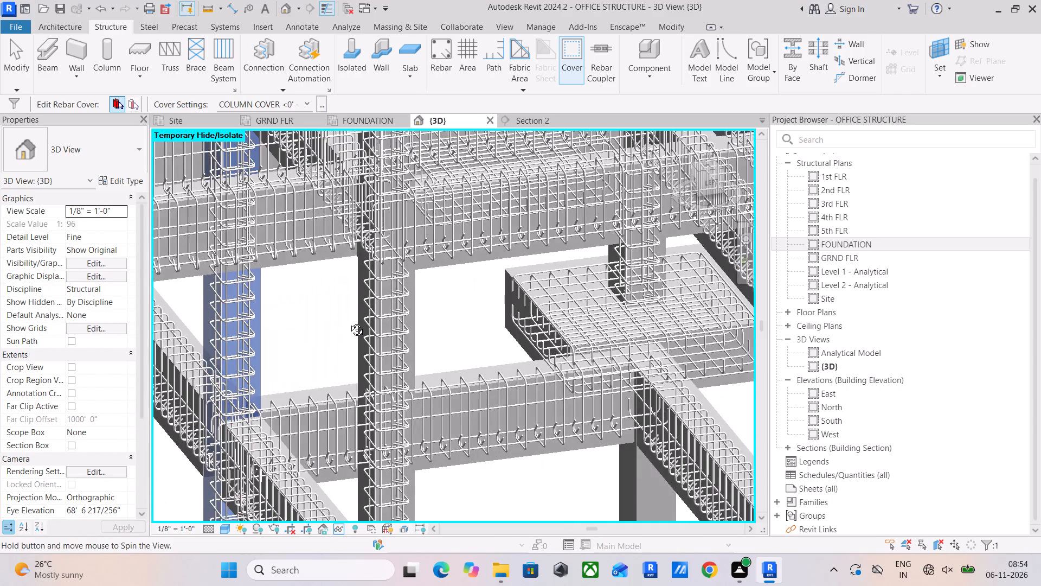
pyautogui.keyDown('shift'); pyautogui.moveTo(349, 322); pyautogui.dragTo(181, 311, button='middle'); pyautogui.keyUp('shift')
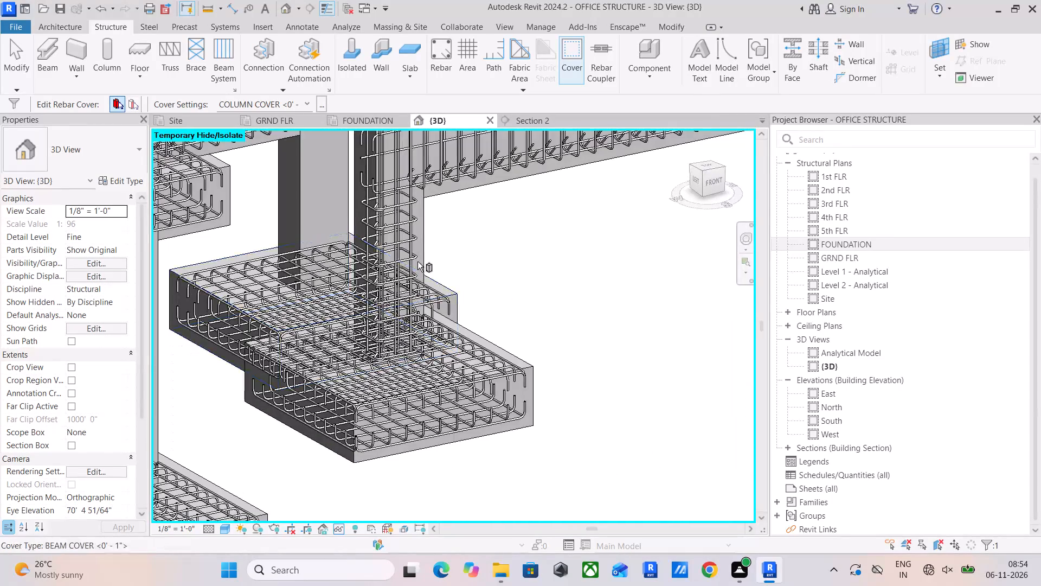
pyautogui.click(417, 250)
pyautogui.click(420, 246)
pyautogui.moveTo(417, 212); pyautogui.dragTo(338, 324, button='middle')
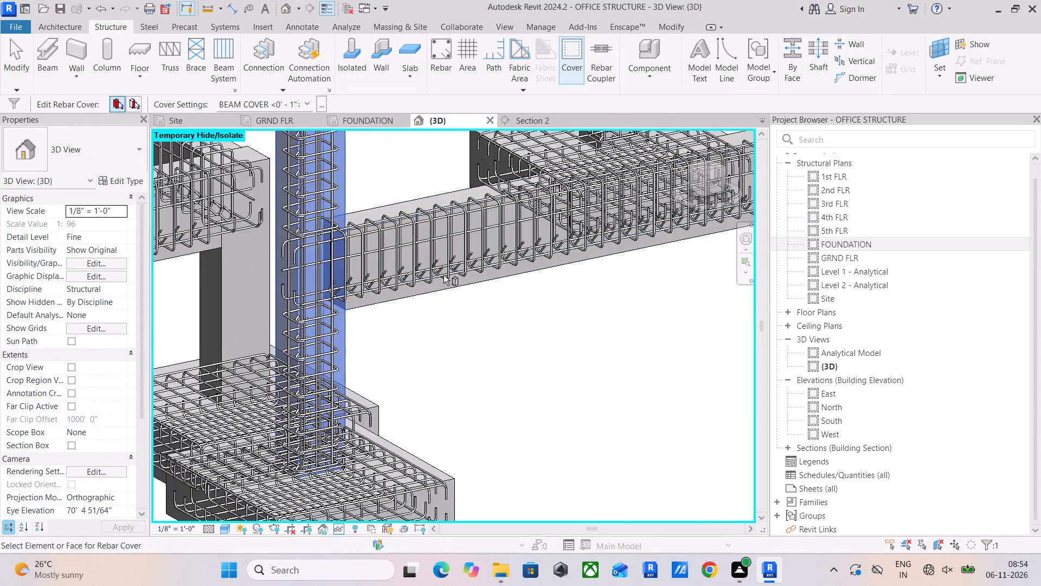
pyautogui.scroll(-1, 444, 275)
pyautogui.click(298, 105)
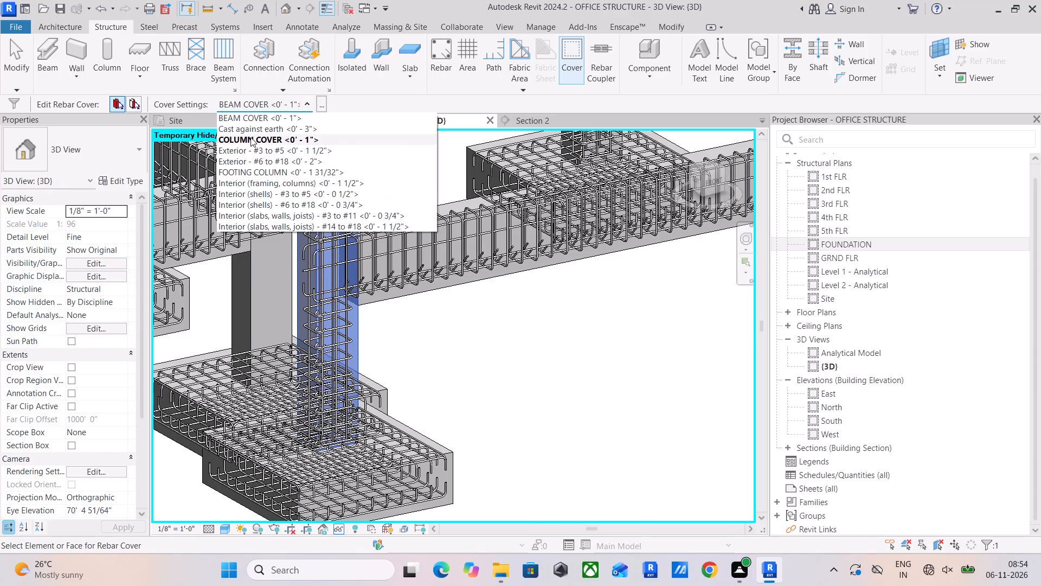
pyautogui.click(249, 139)
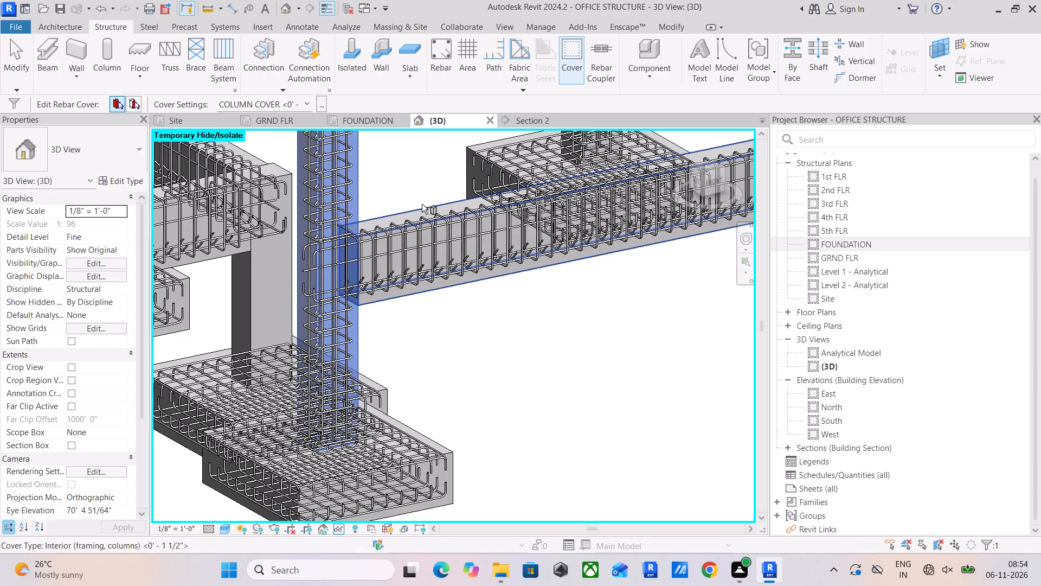
# Assign the BEAM COVER <0' - 1"> rebar cover to the lowest-level outer-row beam framing into that column.
pyautogui.click(421, 204)
pyautogui.click(296, 103)
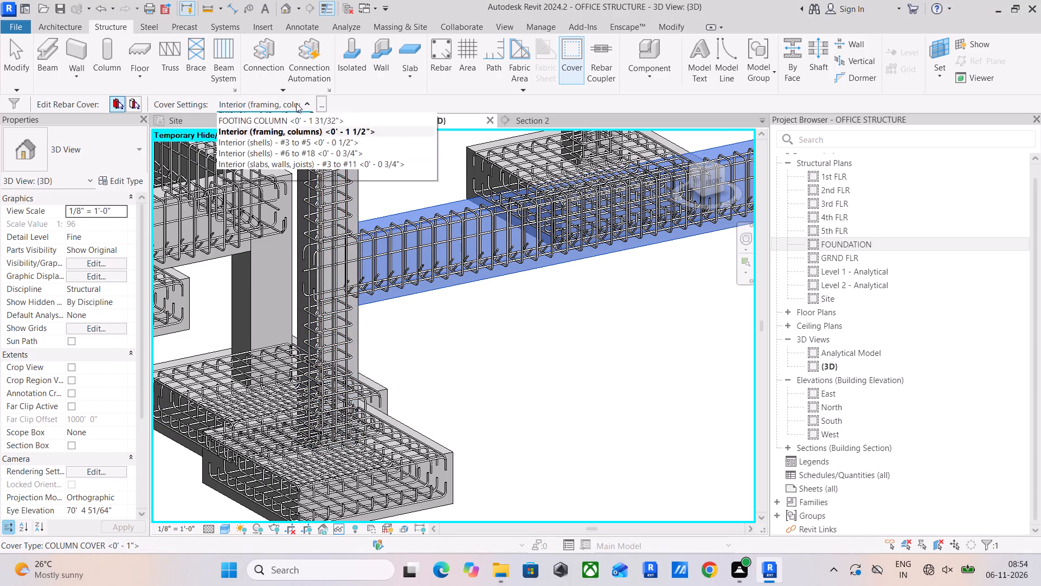
pyautogui.click(272, 120)
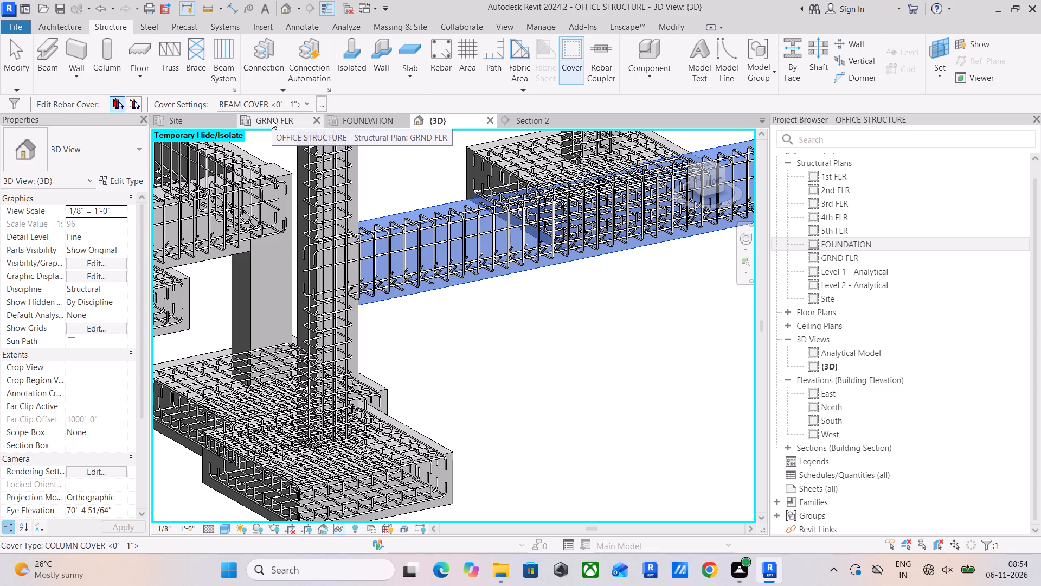
# Assign the BEAM COVER <0' - 1"> rebar cover to the lowest-level cross beam framing into the outer column at that beam's far end.
pyautogui.scroll(-4, 272, 119)
pyautogui.scroll(-4, 482, 276)
pyautogui.moveTo(528, 293); pyautogui.dragTo(337, 395, button='middle')
pyautogui.scroll(4, 499, 355)
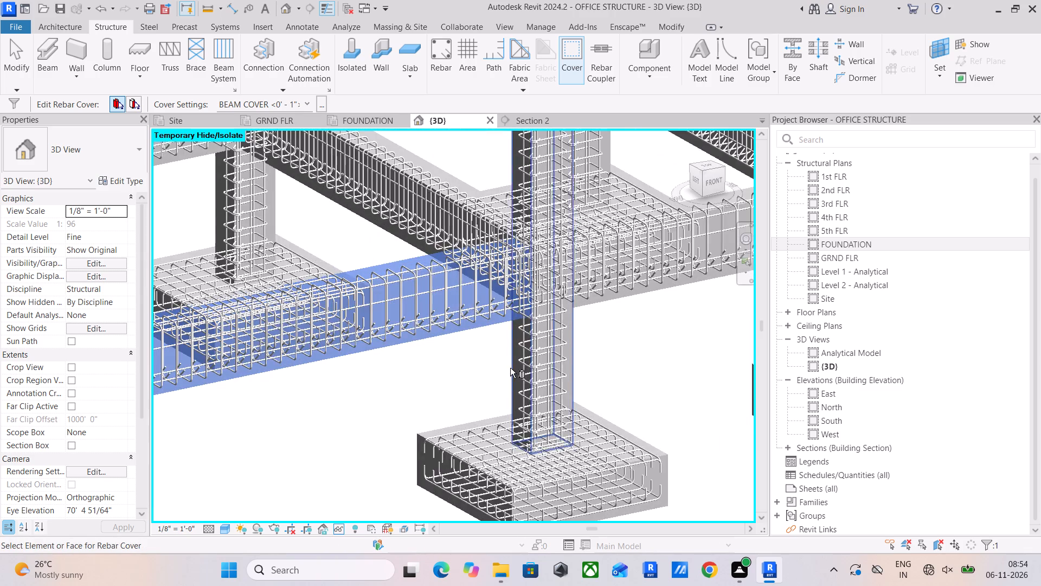
pyautogui.click(512, 364)
pyautogui.click(297, 102)
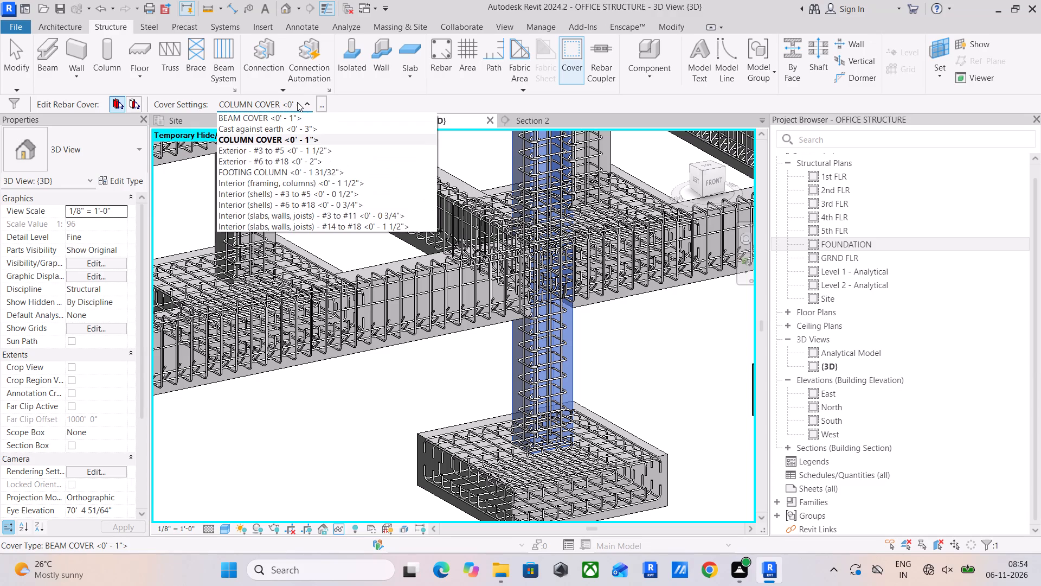
pyautogui.click(297, 102)
pyautogui.click(350, 208)
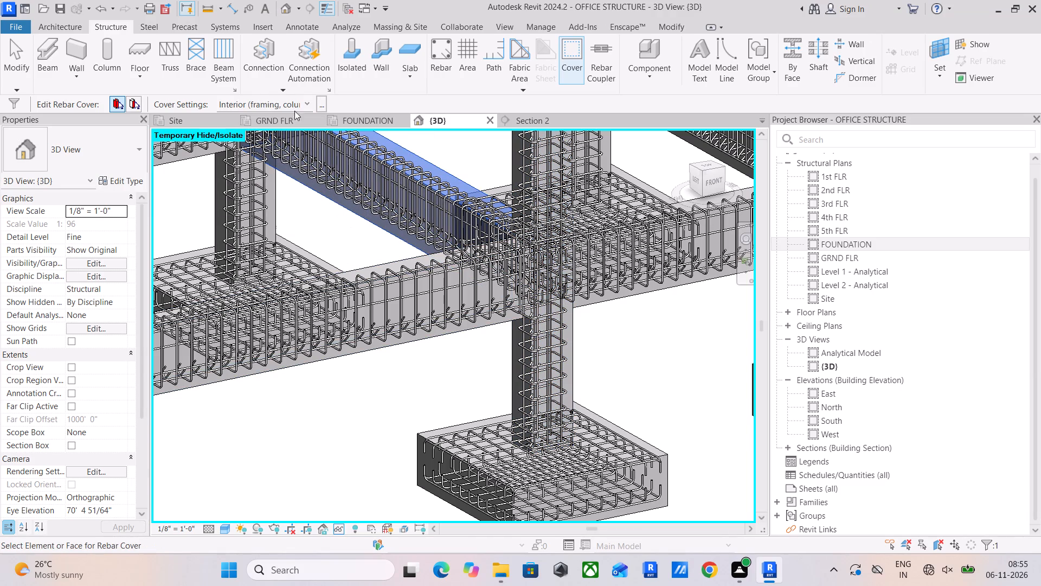
pyautogui.click(282, 104)
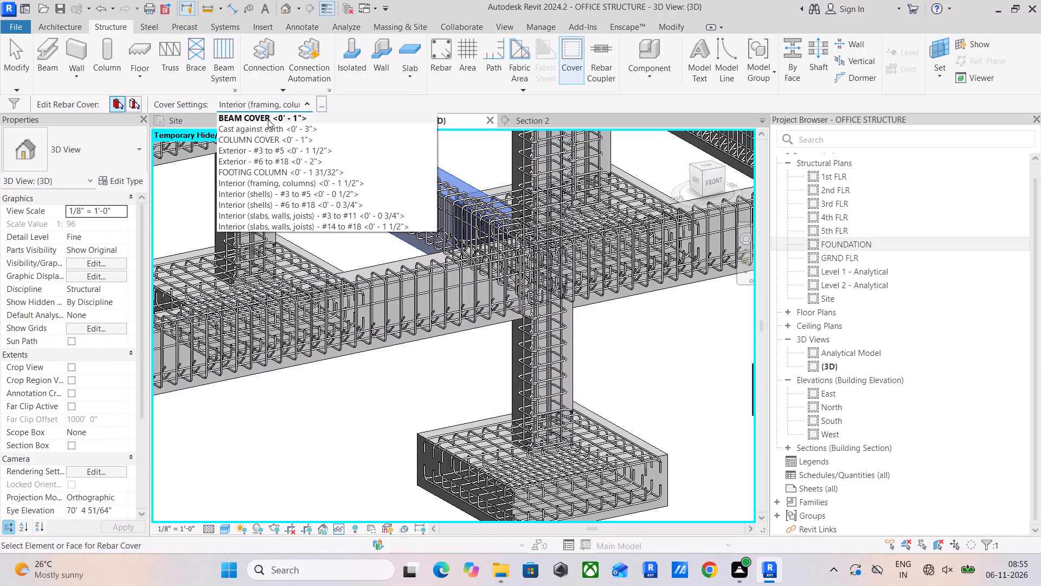
pyautogui.click(268, 119)
# Assign the BEAM COVER <0' - 1"> rebar cover to the inner-row beam in the bay beyond that cross beam.
pyautogui.moveTo(309, 190); pyautogui.dragTo(487, 326, button='middle')
pyautogui.click(365, 294)
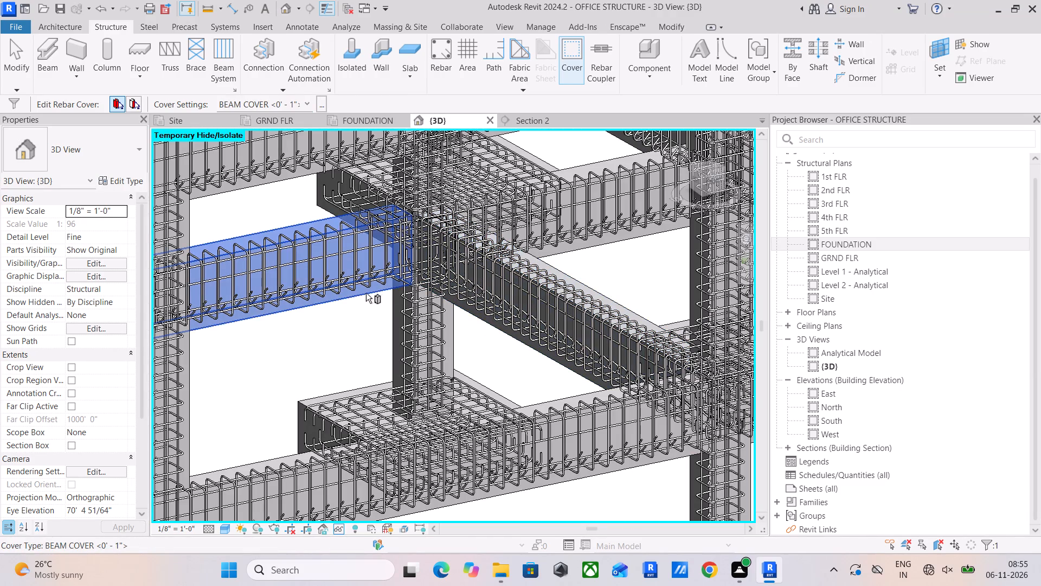
pyautogui.click(559, 251)
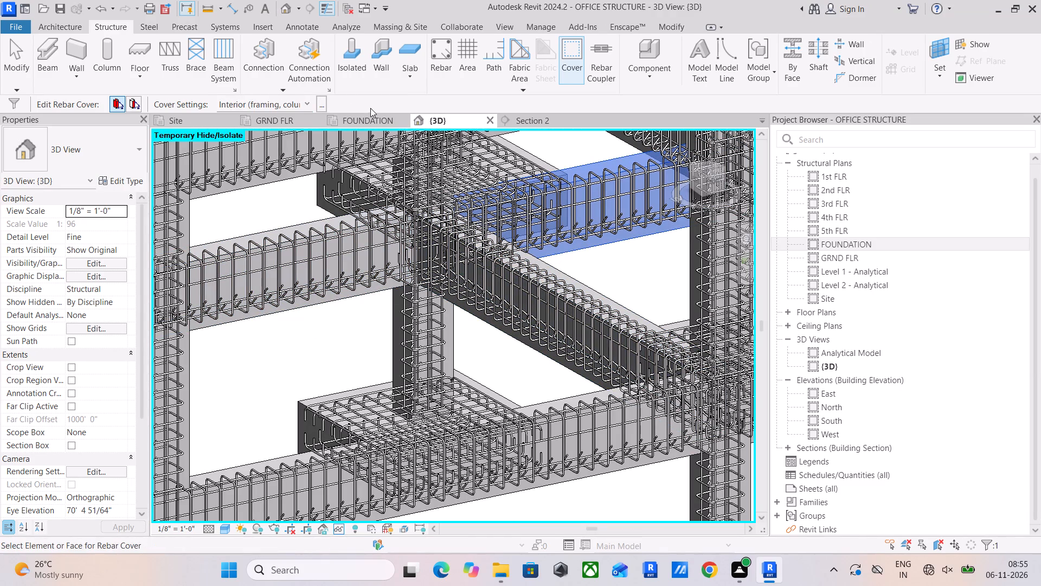
pyautogui.click(301, 102)
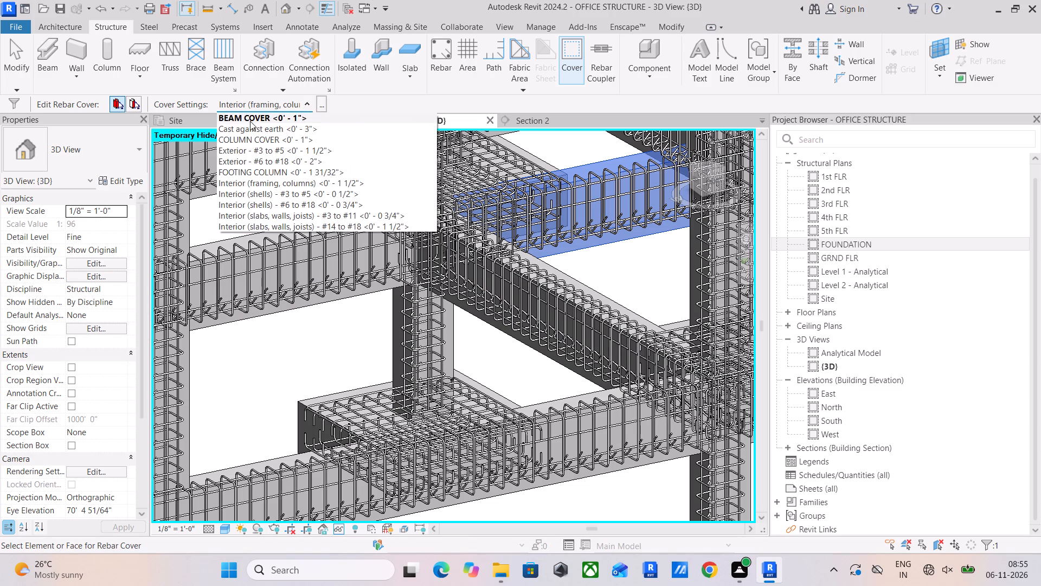
pyautogui.click(250, 118)
# Assign the BEAM COVER <0' - 1"> rebar cover to the lowest-level cross beam running to the outer row's end column.
pyautogui.scroll(-3, 367, 152)
pyautogui.moveTo(347, 195); pyautogui.dragTo(238, 213, button='middle')
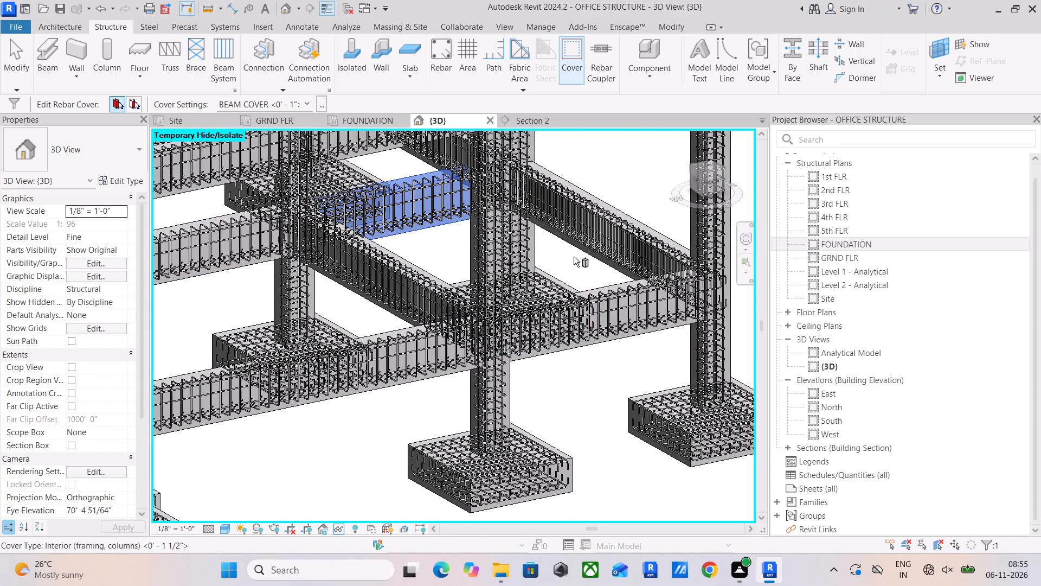
pyautogui.scroll(4, 598, 315)
pyautogui.click(547, 374)
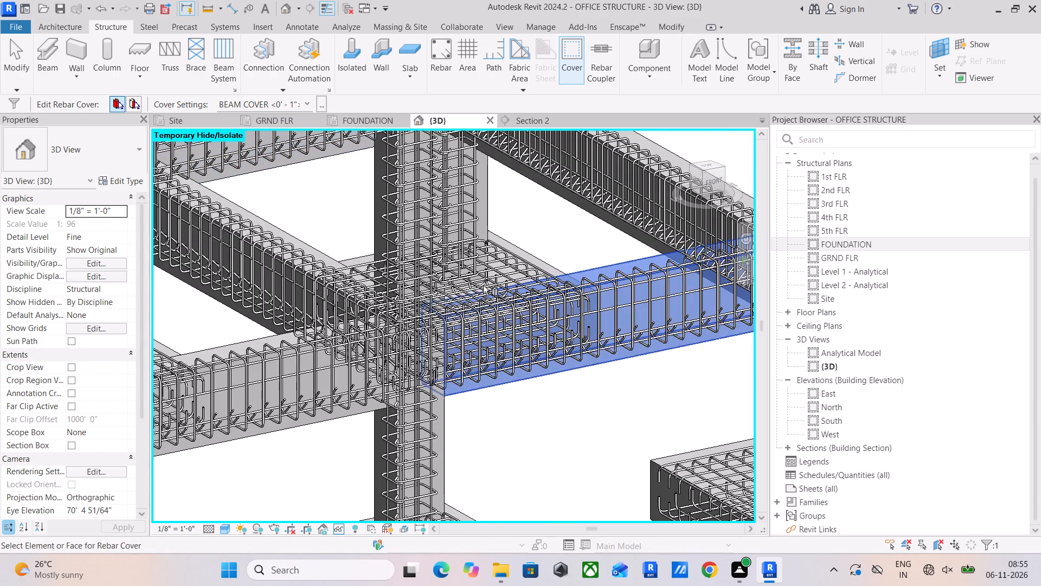
pyautogui.click(624, 228)
pyautogui.click(288, 104)
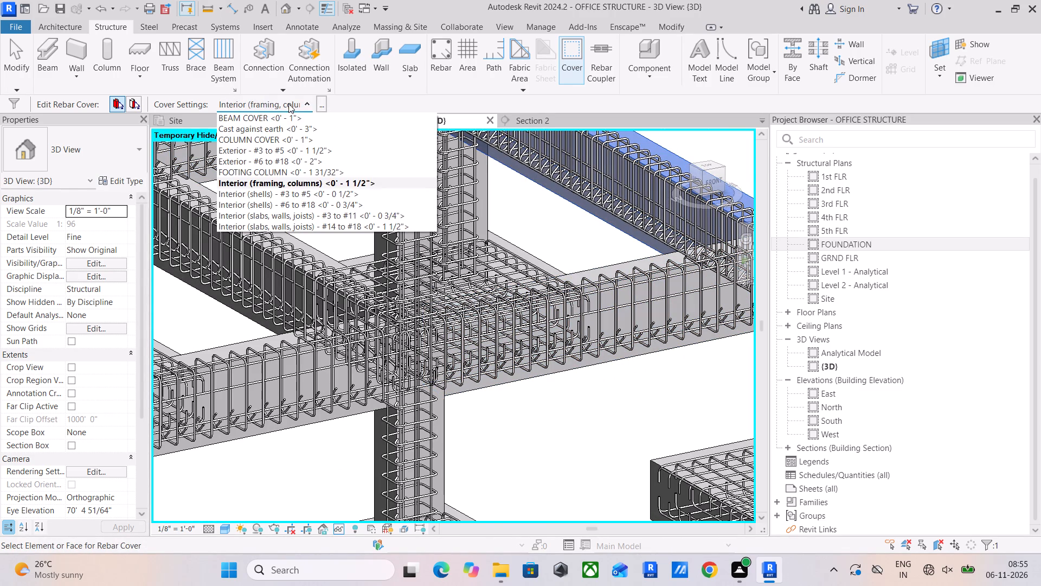
pyautogui.click(282, 121)
# Assign the COLUMN COVER <0' - 1"> rebar cover to the end column where that cross beam and the outer-row beam meet.
pyautogui.moveTo(461, 182); pyautogui.dragTo(152, 181, button='middle')
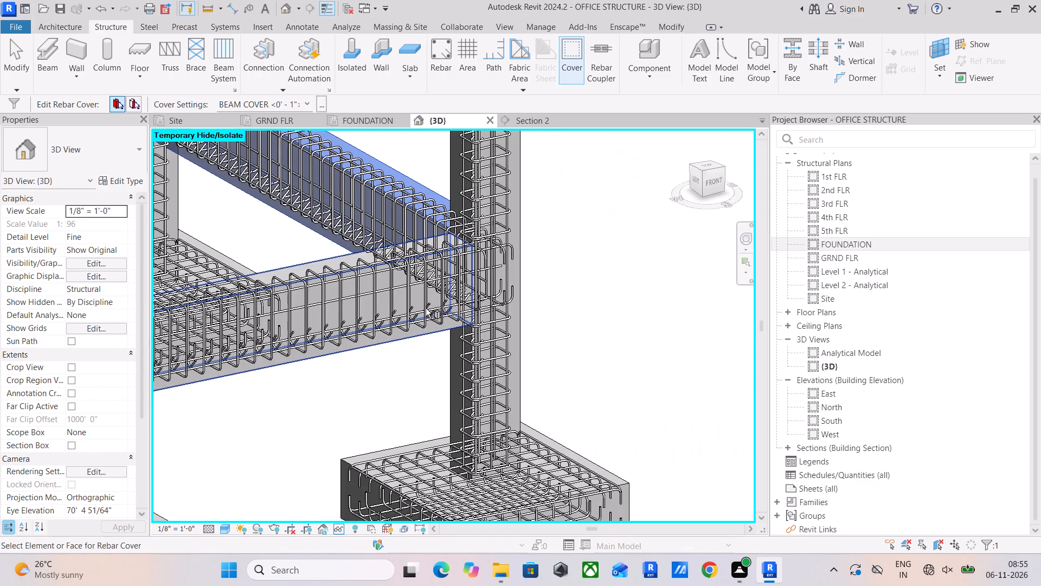
pyautogui.click(455, 371)
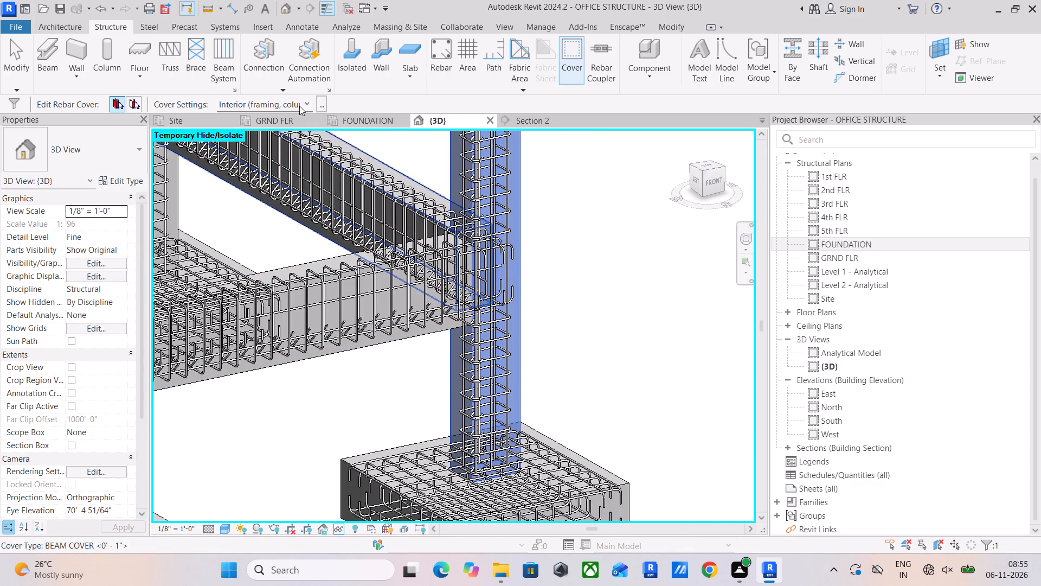
pyautogui.click(299, 100)
pyautogui.click(252, 139)
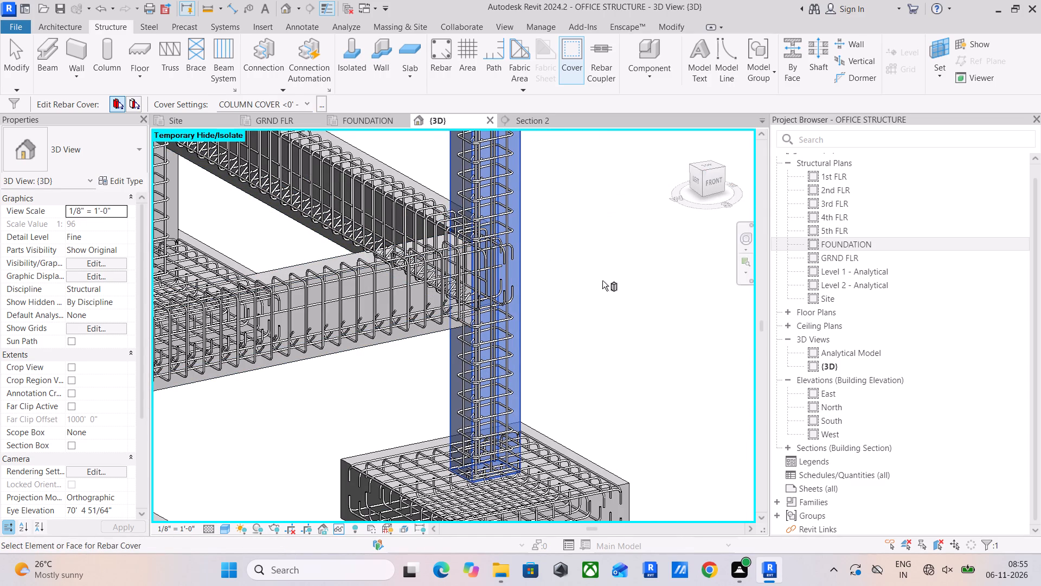
# On the adjacent side, assign the COLUMN COVER <0' - 1"> rebar cover to the outer column where two outer beams and a cross beam meet.
pyautogui.scroll(-2, 586, 282)
pyautogui.keyDown('shift'); pyautogui.moveTo(613, 284); pyautogui.dragTo(412, 297, button='middle'); pyautogui.keyUp('shift')
pyautogui.moveTo(441, 304); pyautogui.dragTo(256, 164, button='middle')
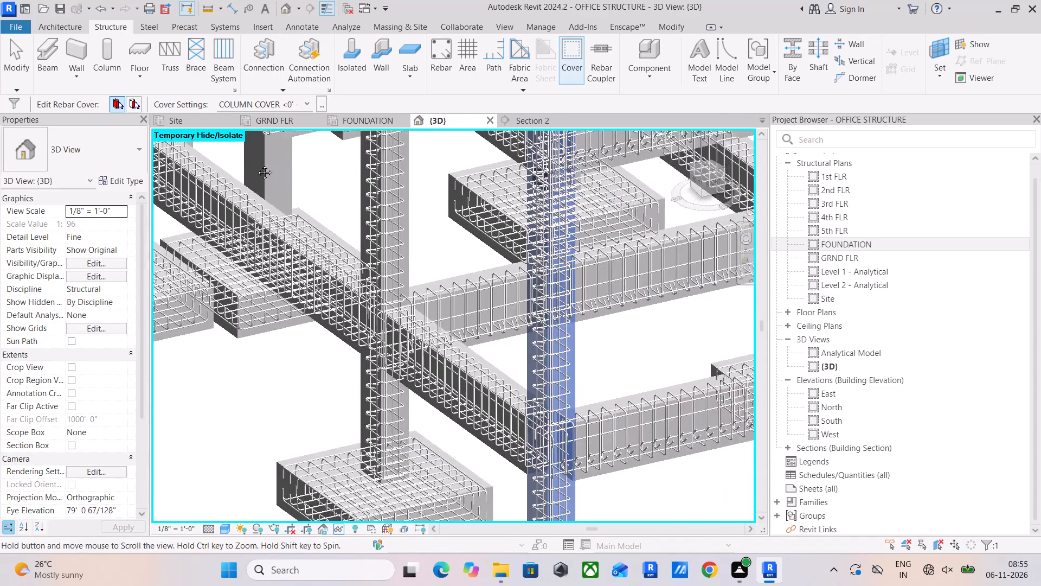
pyautogui.moveTo(256, 164); pyautogui.dragTo(255, 163, button='middle')
pyautogui.moveTo(679, 389); pyautogui.dragTo(538, 323, button='middle')
pyautogui.click(499, 348)
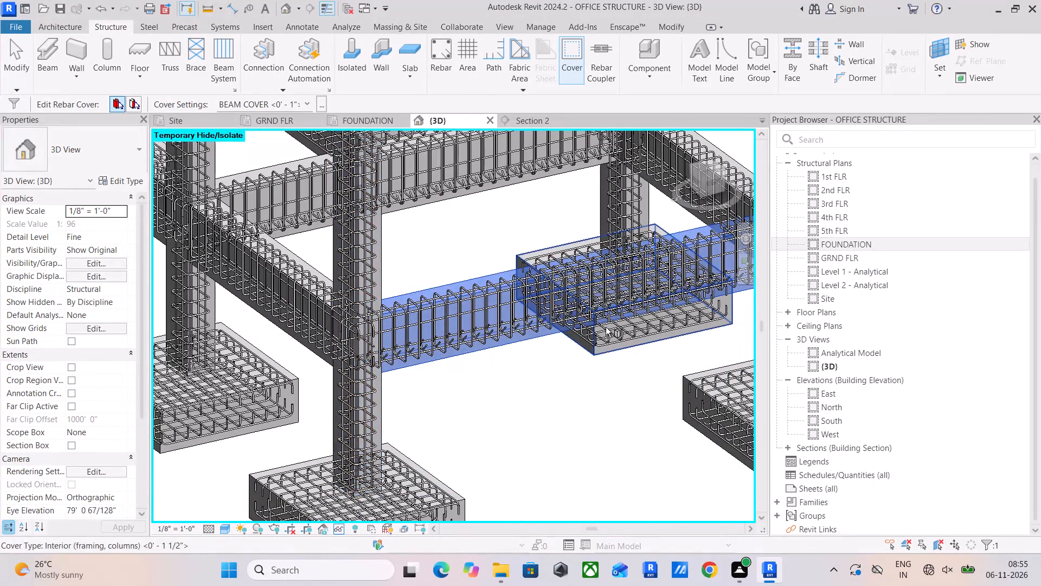
pyautogui.moveTo(579, 335); pyautogui.dragTo(307, 343, button='middle')
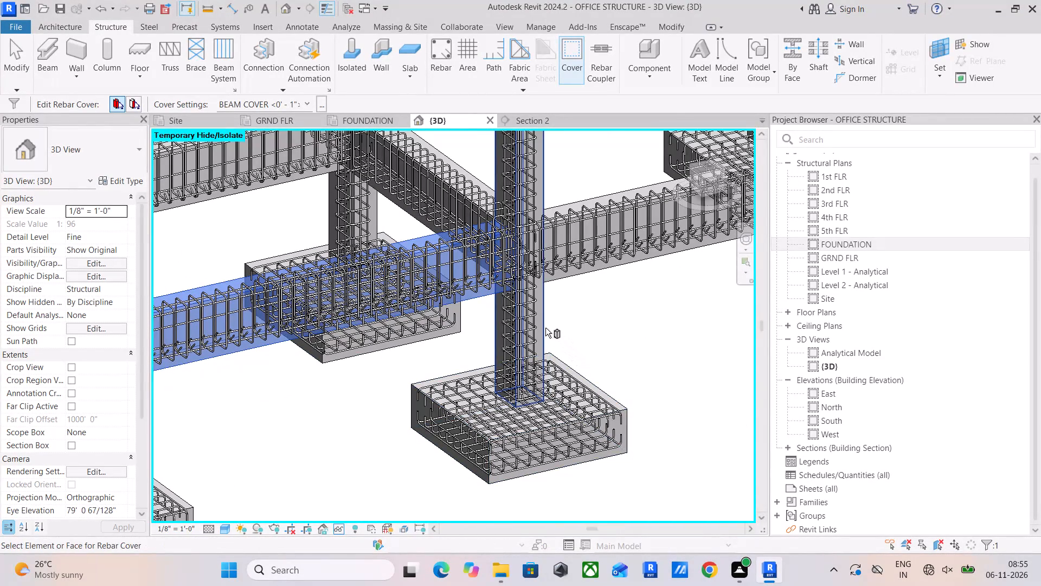
pyautogui.click(545, 328)
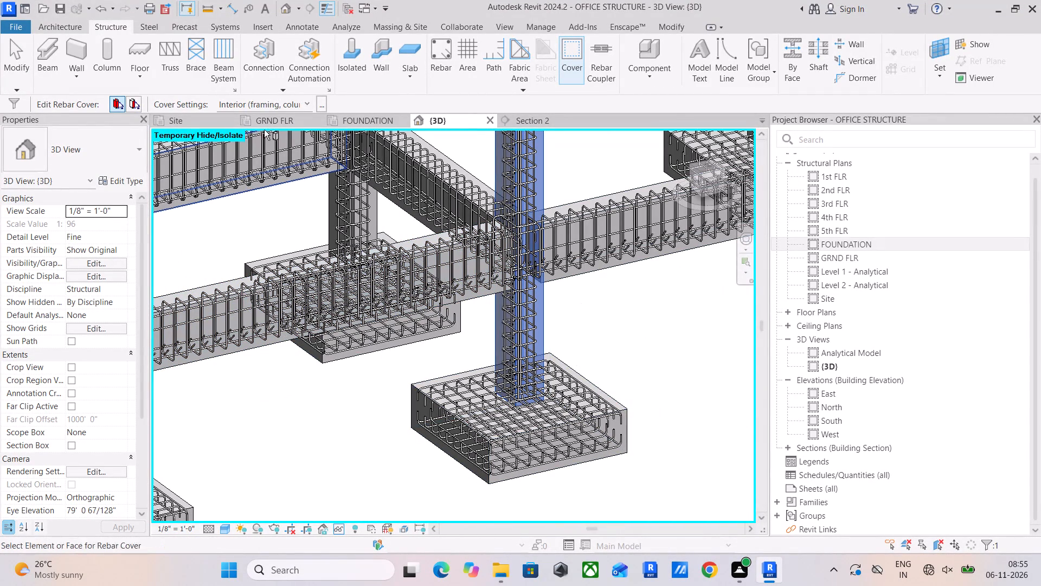
pyautogui.click(286, 106)
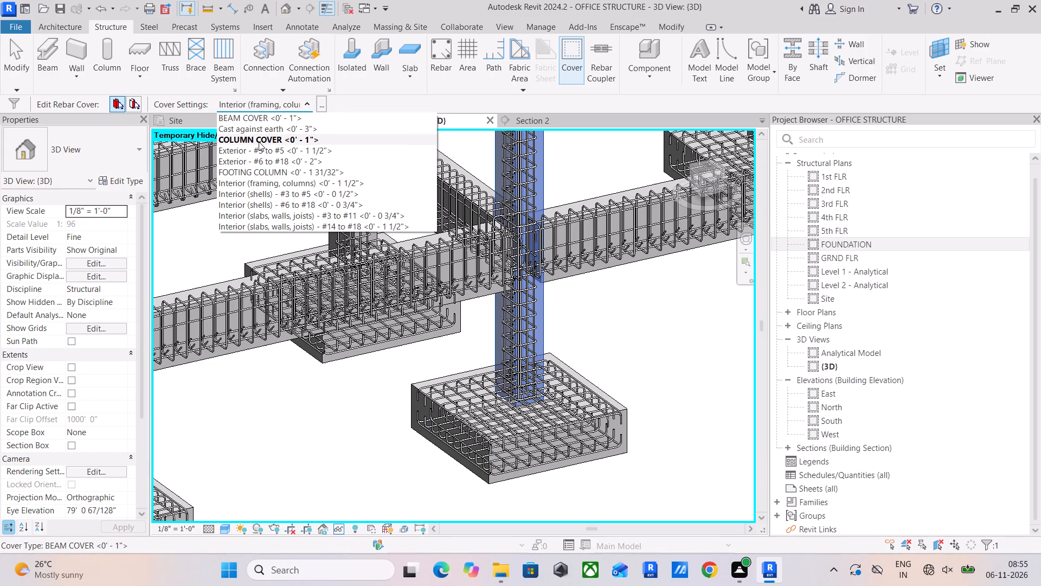
pyautogui.click(259, 142)
# Check the rebar covers of the lowest-level beams and columns around that outer column and in the next bay.
pyautogui.moveTo(534, 291); pyautogui.dragTo(496, 321, button='middle')
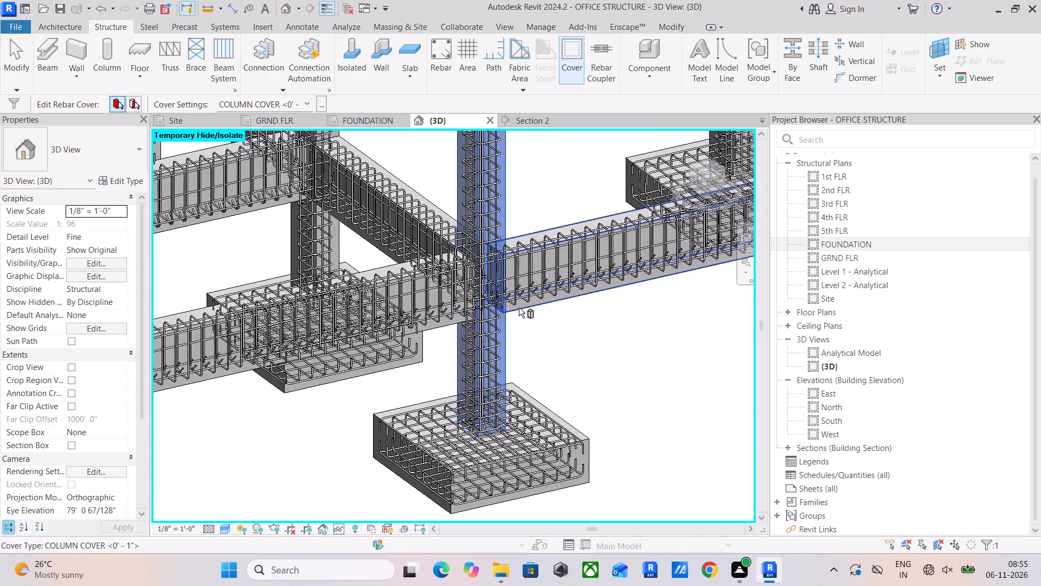
pyautogui.click(519, 308)
pyautogui.click(424, 199)
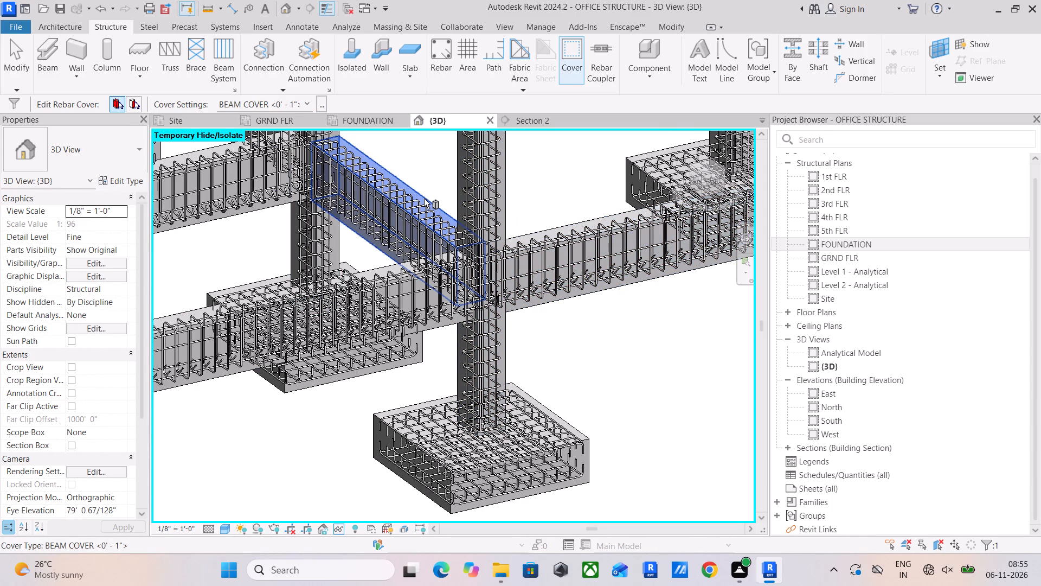
pyautogui.click(507, 194)
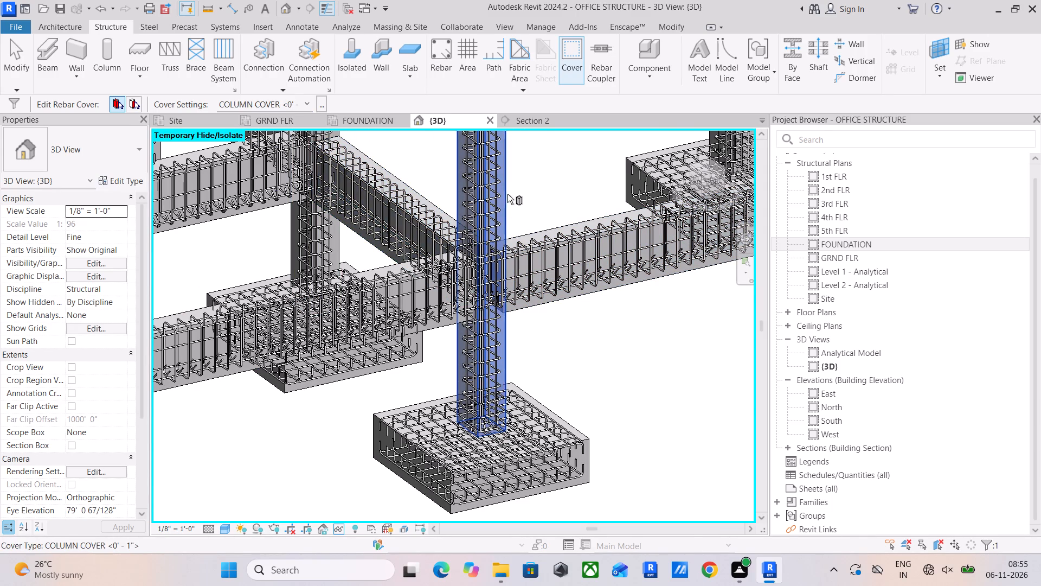
pyautogui.moveTo(549, 246); pyautogui.dragTo(426, 334, button='middle')
pyautogui.click(581, 190)
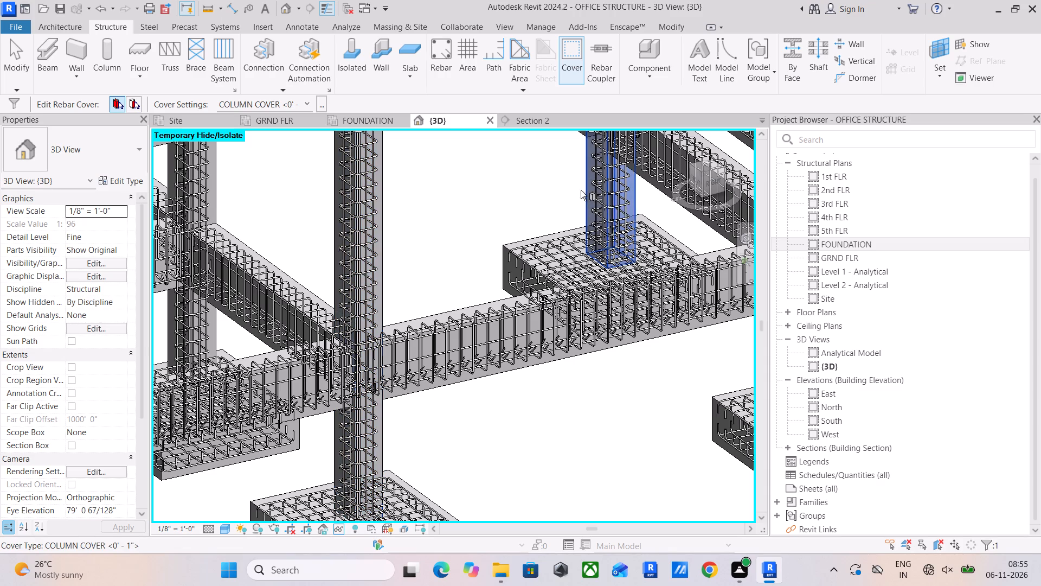
pyautogui.moveTo(538, 242); pyautogui.dragTo(460, 307, button='middle')
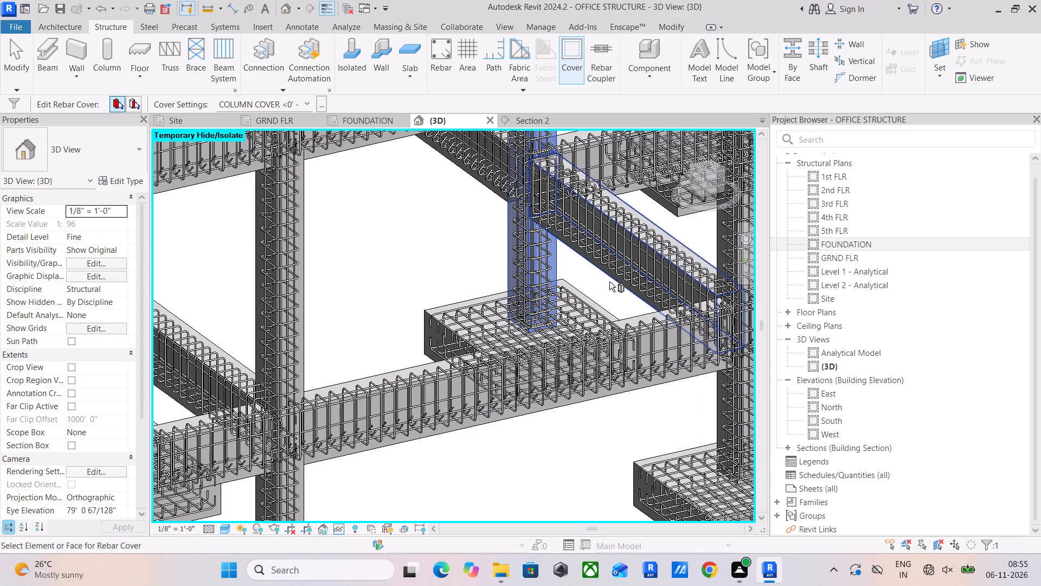
pyautogui.click(612, 278)
# Assign the BEAM COVER <0' - 1"> rebar cover to the beam one level above the lowest, in the bay beside the outer column.
pyautogui.moveTo(311, 250); pyautogui.dragTo(384, 325, button='middle')
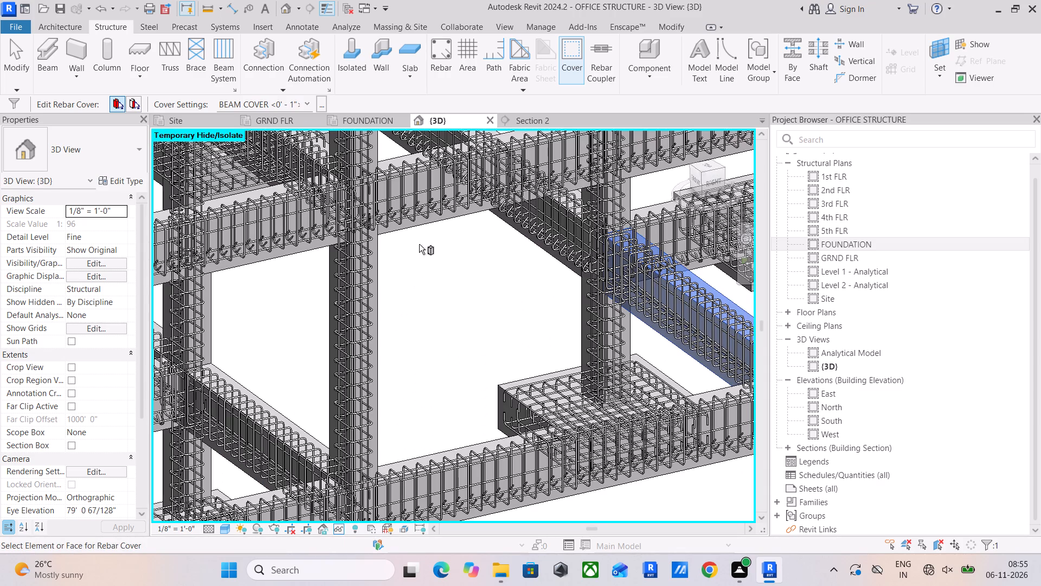
pyautogui.click(427, 223)
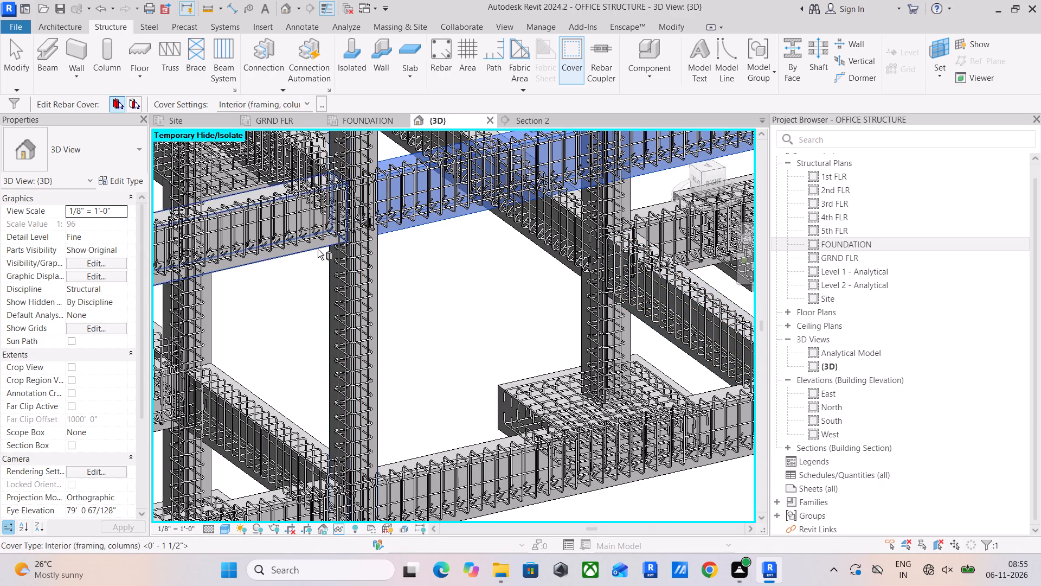
pyautogui.click(318, 250)
pyautogui.click(305, 101)
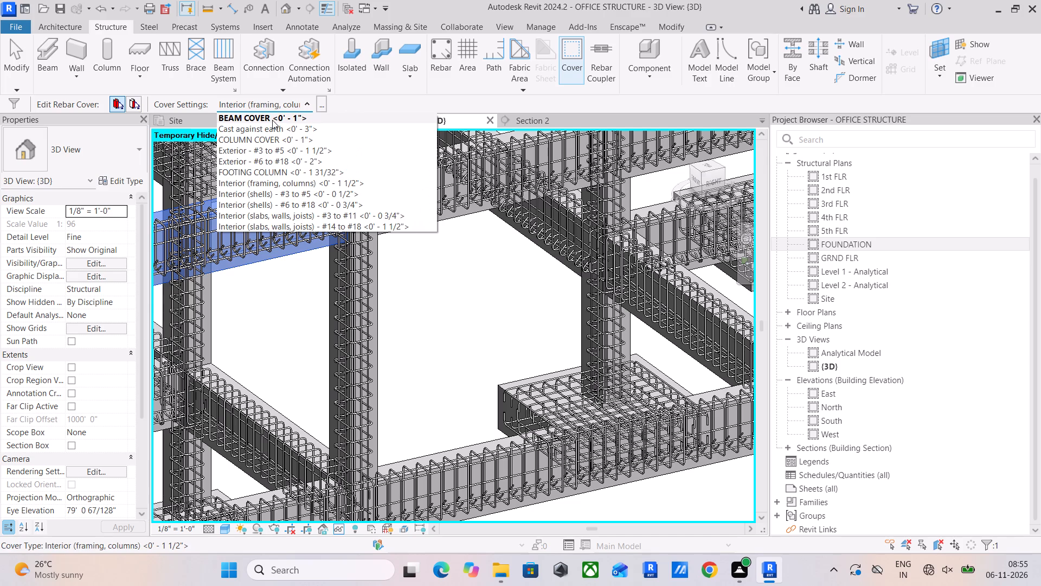
pyautogui.click(271, 119)
# Check the rebar covers of the lowest-level beams and the columns standing on footings along the adjacent side up to the corner.
pyautogui.scroll(-4, 271, 259)
pyautogui.moveTo(271, 259); pyautogui.dragTo(441, 265, button='middle')
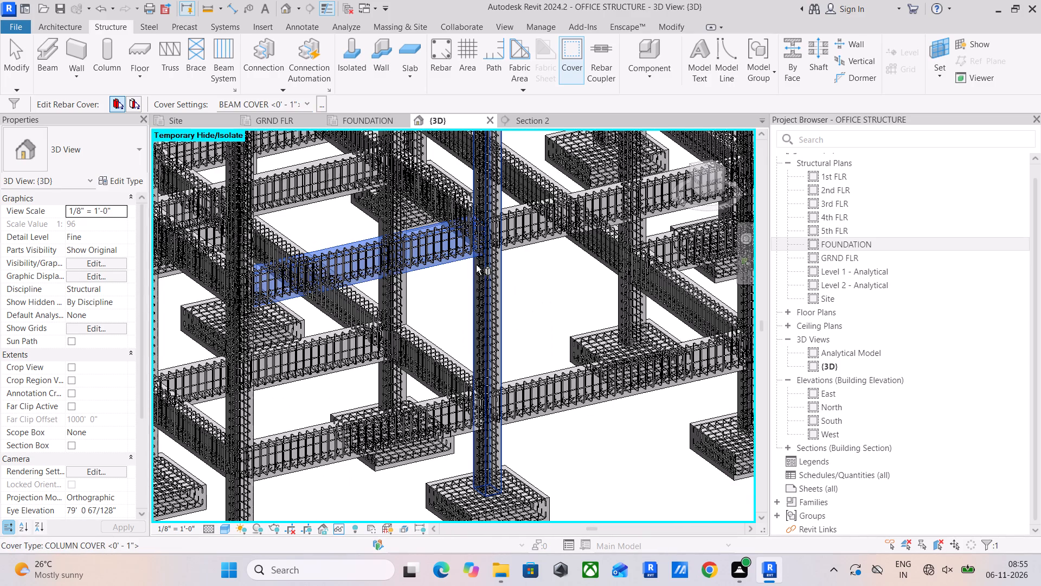
pyautogui.keyDown('shift'); pyautogui.moveTo(553, 283); pyautogui.dragTo(478, 286, button='middle'); pyautogui.keyUp('shift')
pyautogui.moveTo(474, 321); pyautogui.dragTo(461, 313, button='middle')
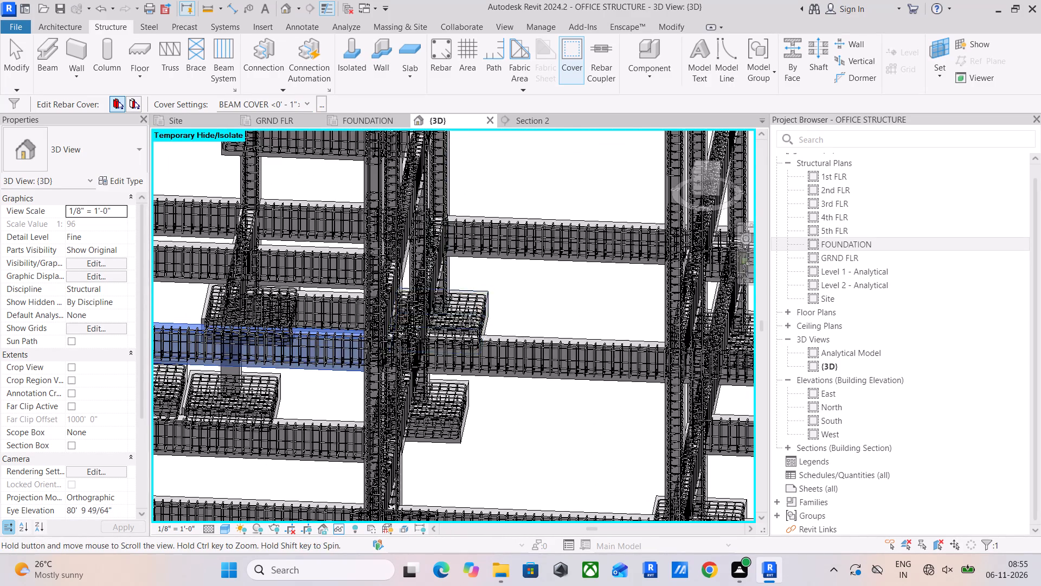
pyautogui.moveTo(461, 313); pyautogui.dragTo(299, 251, button='middle')
pyautogui.click(564, 317)
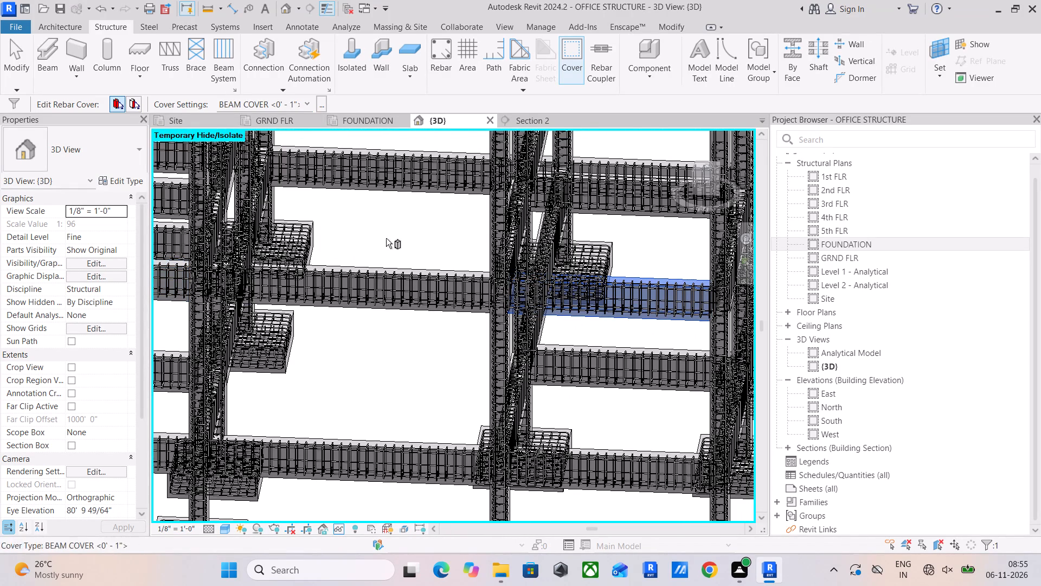
pyautogui.scroll(3, 481, 336)
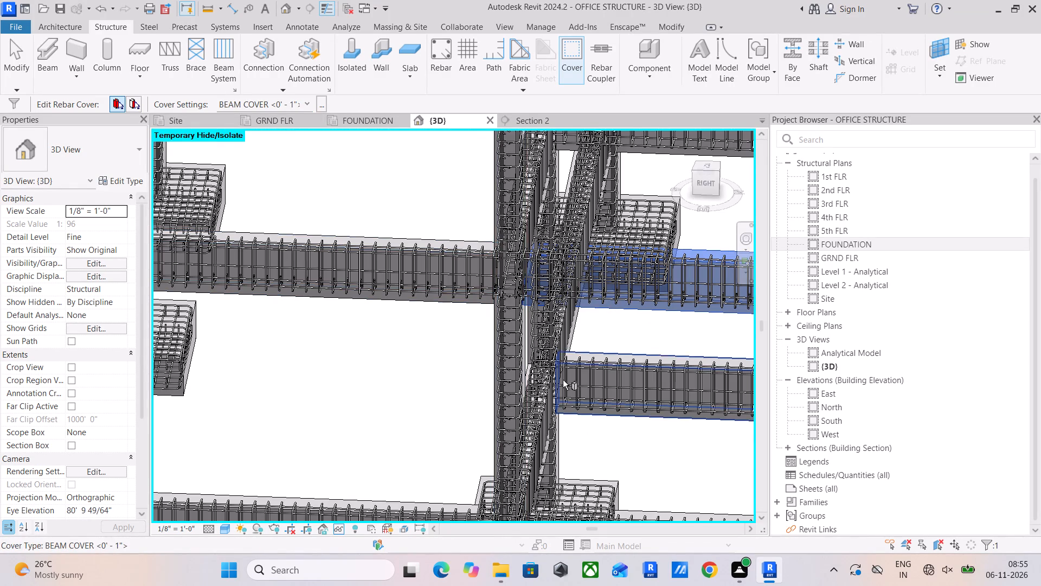
pyautogui.keyDown('shift'); pyautogui.moveTo(509, 381); pyautogui.dragTo(596, 384, button='middle'); pyautogui.keyUp('shift')
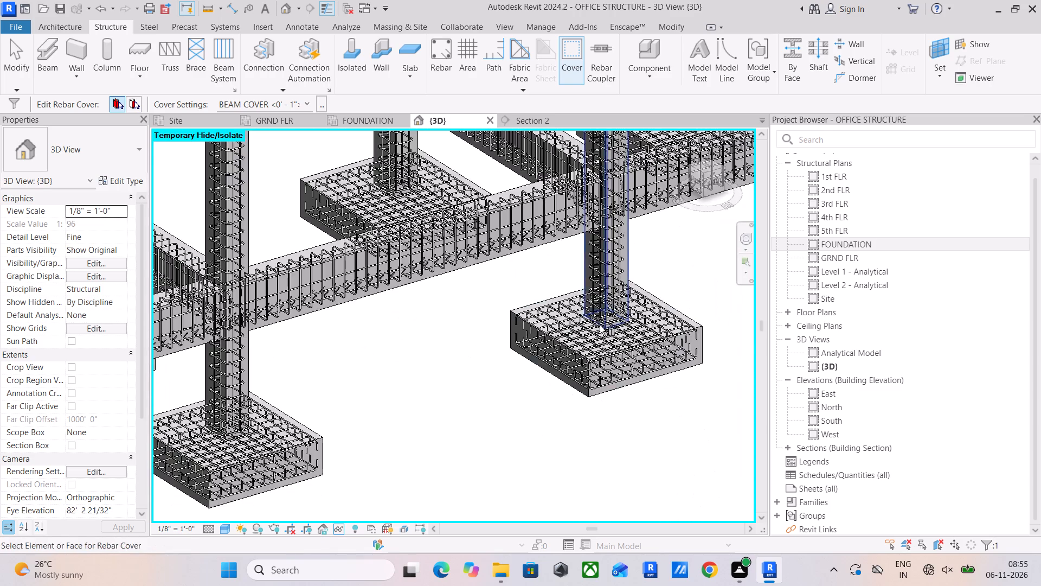
pyautogui.scroll(3, 588, 304)
pyautogui.click(583, 252)
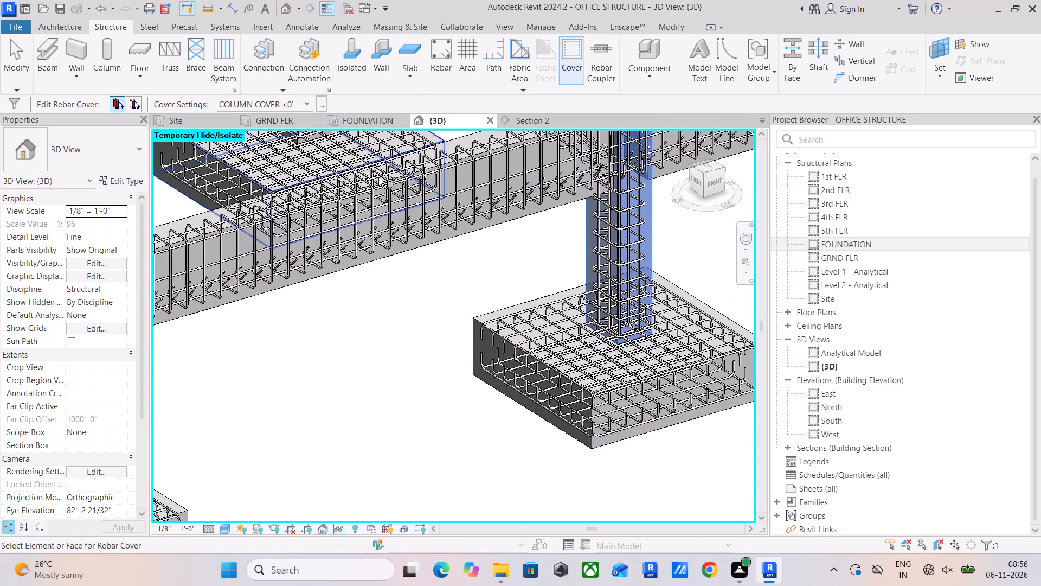
pyautogui.moveTo(439, 322); pyautogui.dragTo(425, 367, button='middle')
pyautogui.click(436, 284)
pyautogui.moveTo(498, 320); pyautogui.dragTo(281, 404, button='middle')
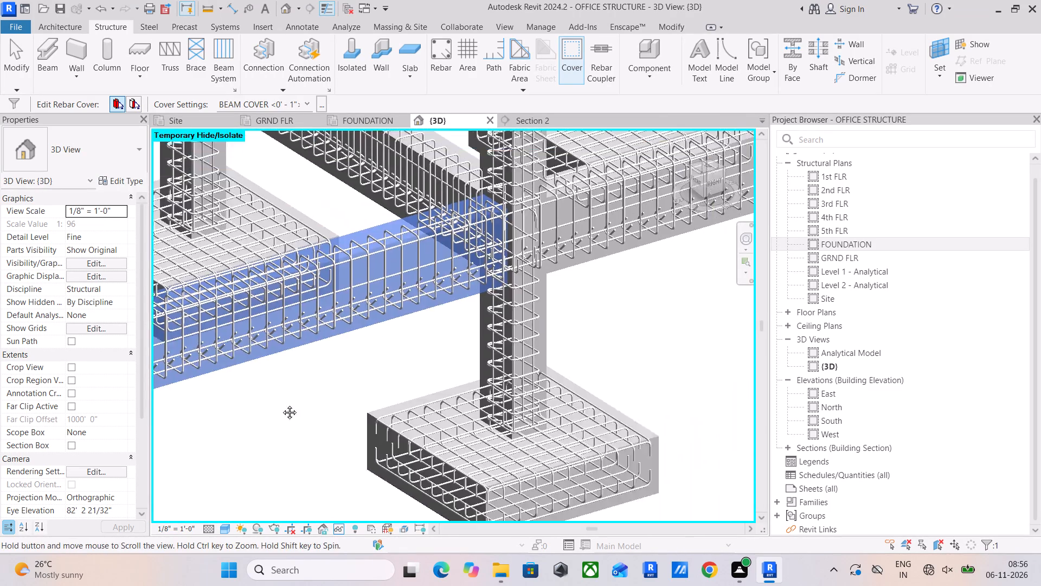
pyautogui.moveTo(281, 404); pyautogui.dragTo(240, 418, button='middle')
pyautogui.click(428, 308)
pyautogui.moveTo(476, 335); pyautogui.dragTo(208, 492, button='middle')
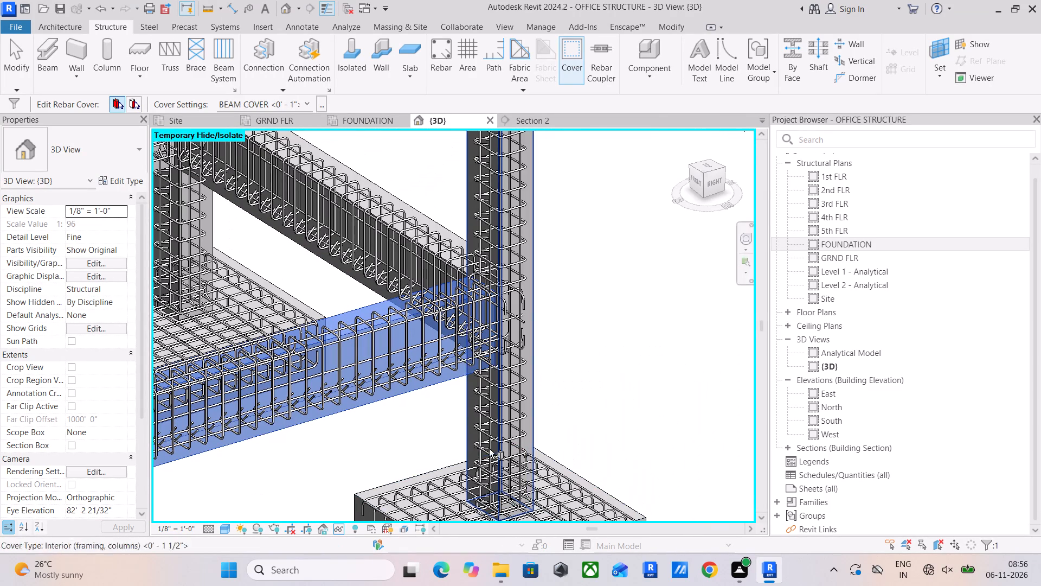
pyautogui.click(537, 415)
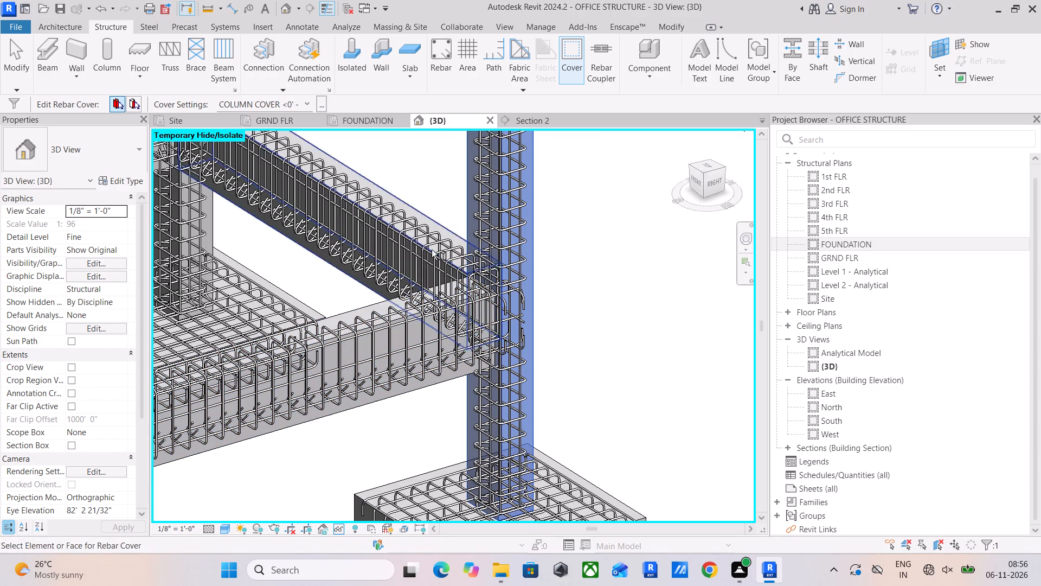
pyautogui.click(439, 227)
pyautogui.scroll(-7, 441, 227)
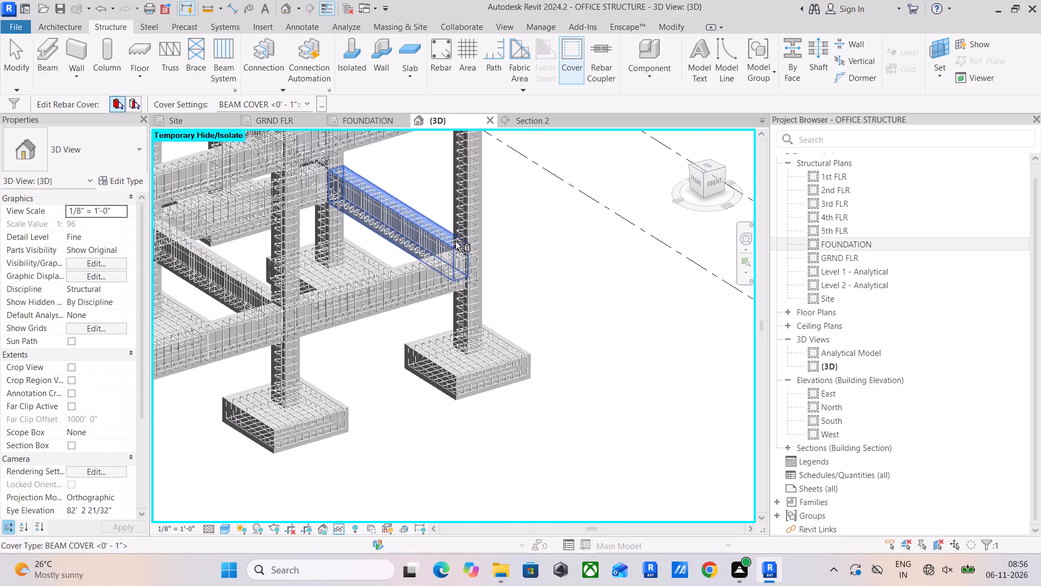
# Check the rebar covers of the beams one level above the lowest around the corner bays.
pyautogui.scroll(-2, 455, 241)
pyautogui.moveTo(473, 272); pyautogui.dragTo(508, 417, button='middle')
pyautogui.scroll(5, 447, 258)
pyautogui.scroll(4, 386, 340)
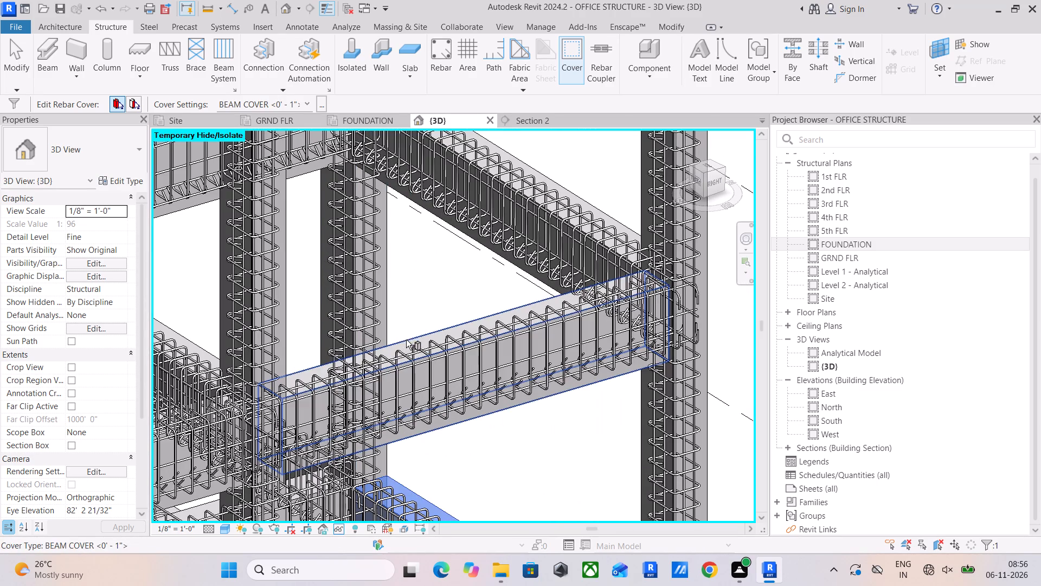
pyautogui.click(406, 340)
pyautogui.moveTo(227, 381); pyautogui.dragTo(458, 284, button='middle')
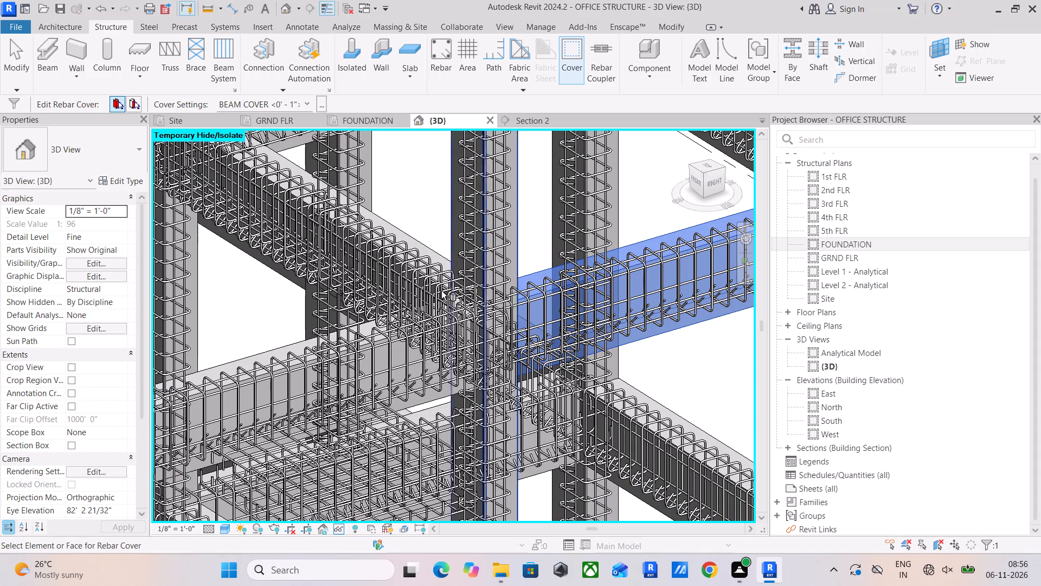
pyautogui.click(272, 349)
pyautogui.scroll(-4, 270, 263)
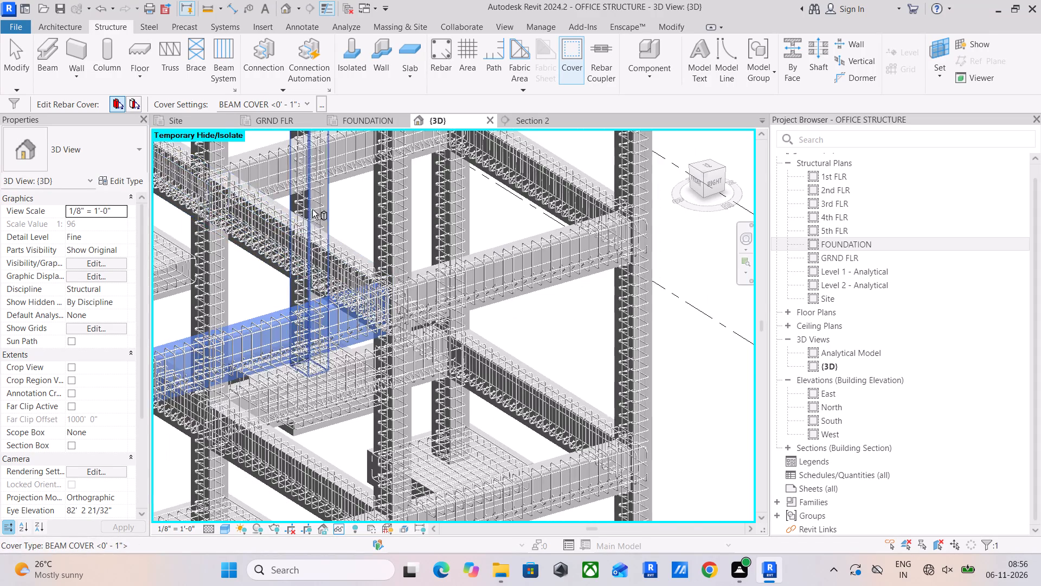
pyautogui.click(339, 238)
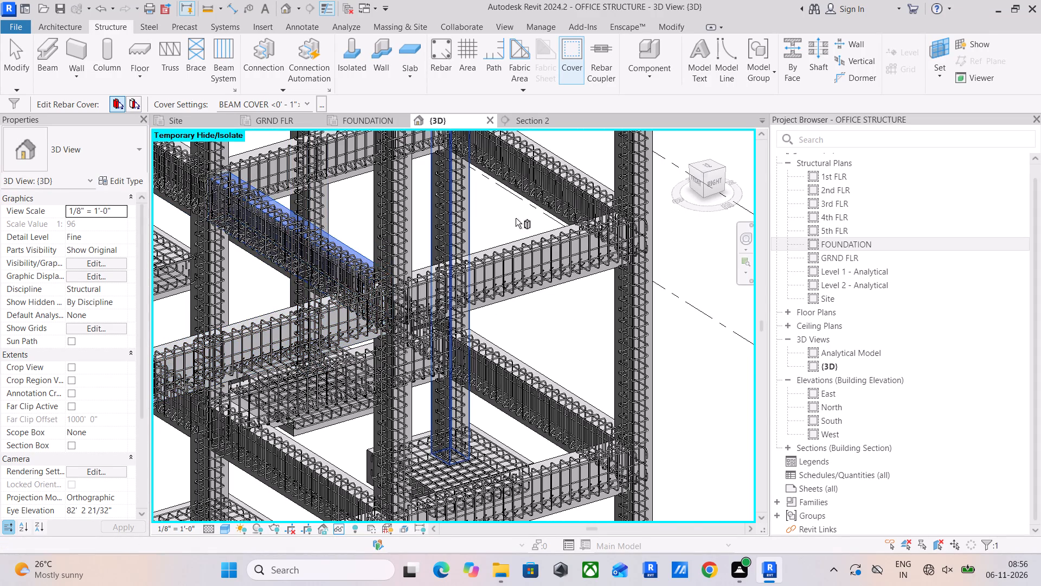
pyautogui.moveTo(513, 240); pyautogui.dragTo(496, 292, button='middle')
pyautogui.click(549, 212)
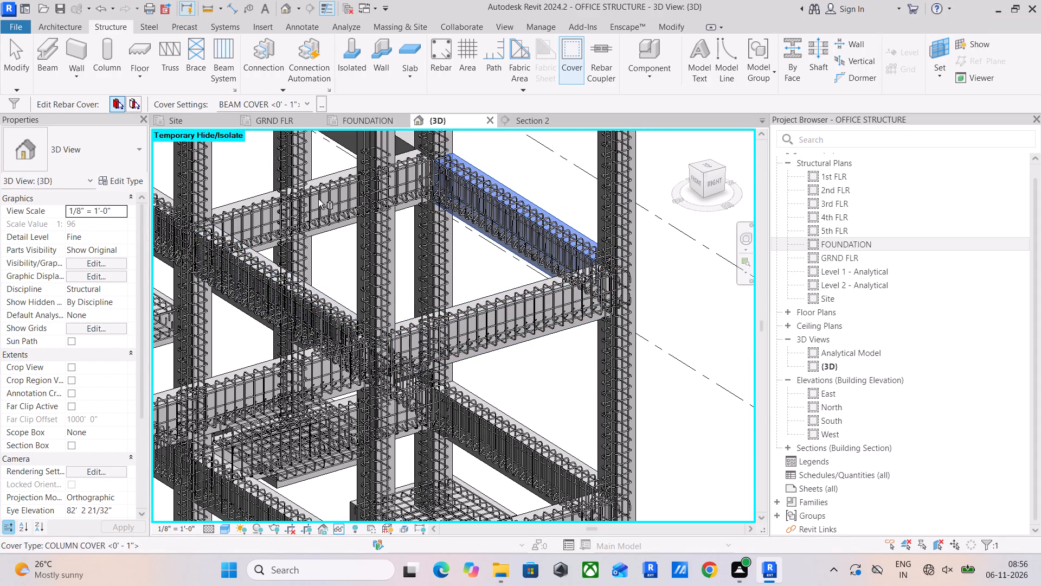
# Assign the BEAM COVER <0' - 1"> rebar cover to the cross beam meeting the outer beam row where the unreinforced beams begin.
pyautogui.click(270, 188)
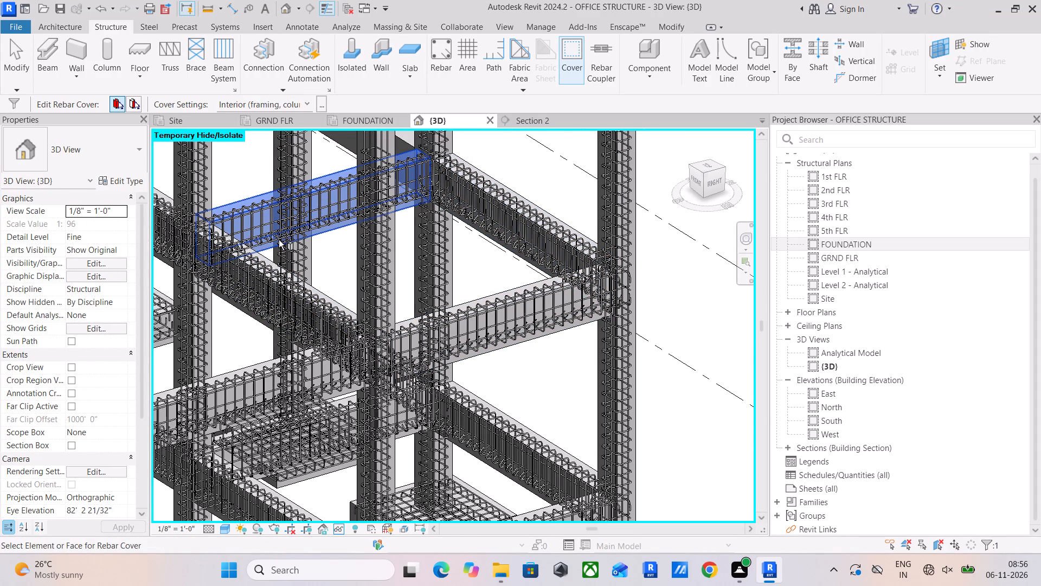
pyautogui.click(285, 104)
pyautogui.click(288, 116)
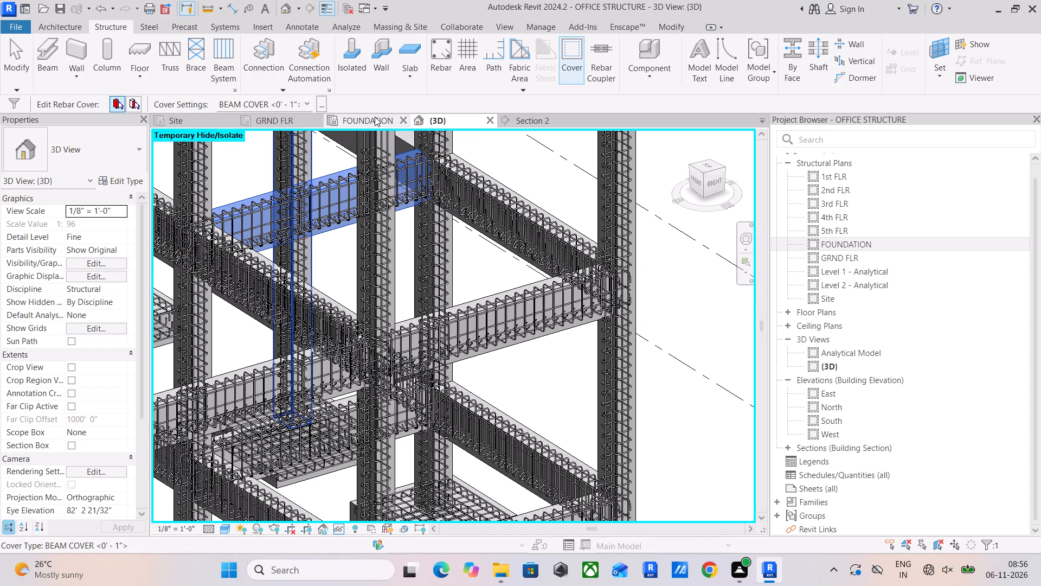
# Assign the BEAM COVER <0' - 1"> rebar cover to the reinforced cross beam at the far end of the two unreinforced beams.
pyautogui.moveTo(337, 275); pyautogui.dragTo(433, 424, button='middle')
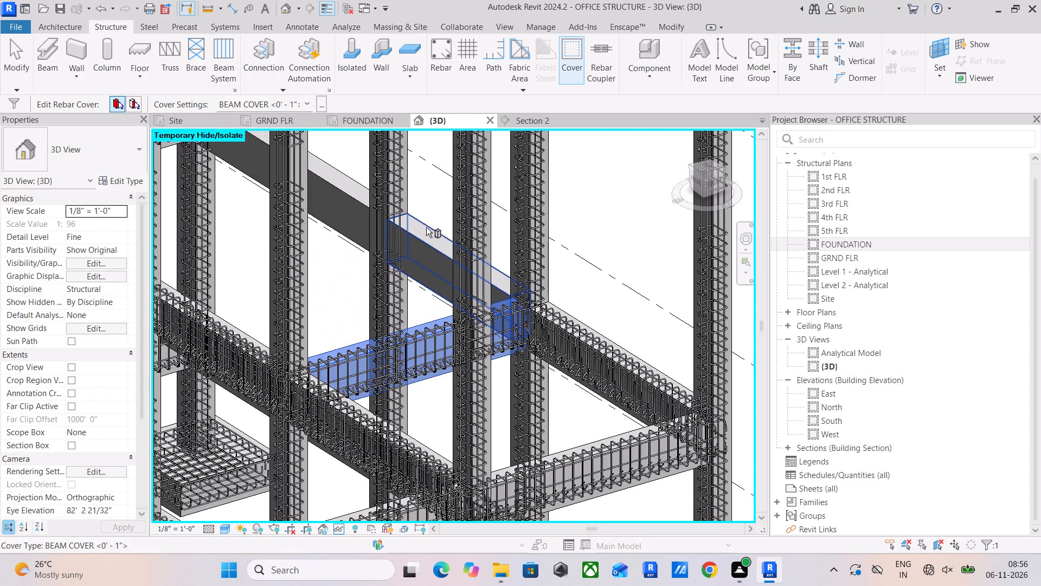
pyautogui.click(425, 235)
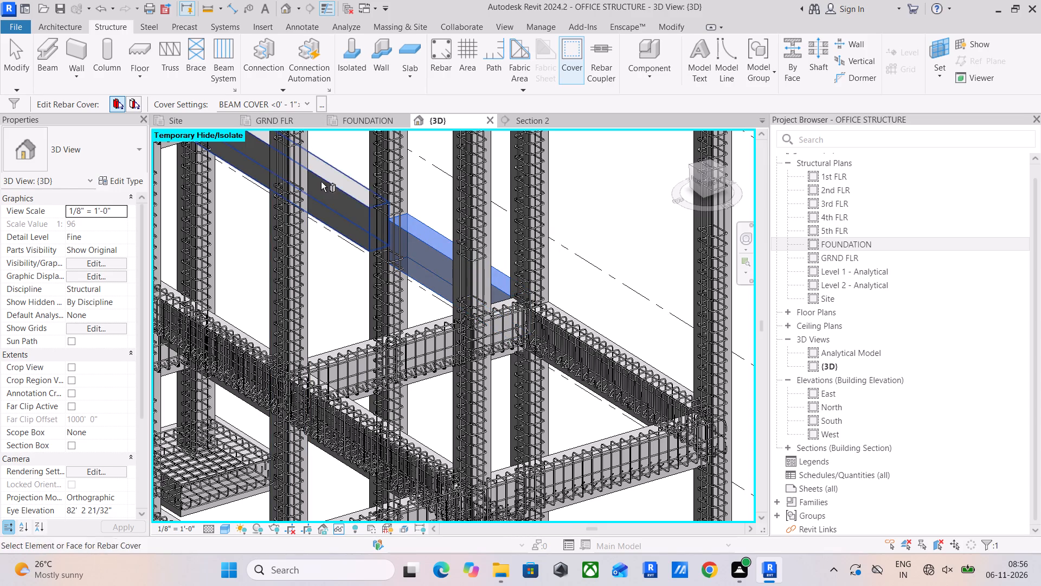
pyautogui.click(321, 182)
pyautogui.moveTo(320, 188); pyautogui.dragTo(352, 295, button='middle')
pyautogui.moveTo(245, 202); pyautogui.dragTo(372, 237, button='middle')
pyautogui.scroll(1, 264, 245)
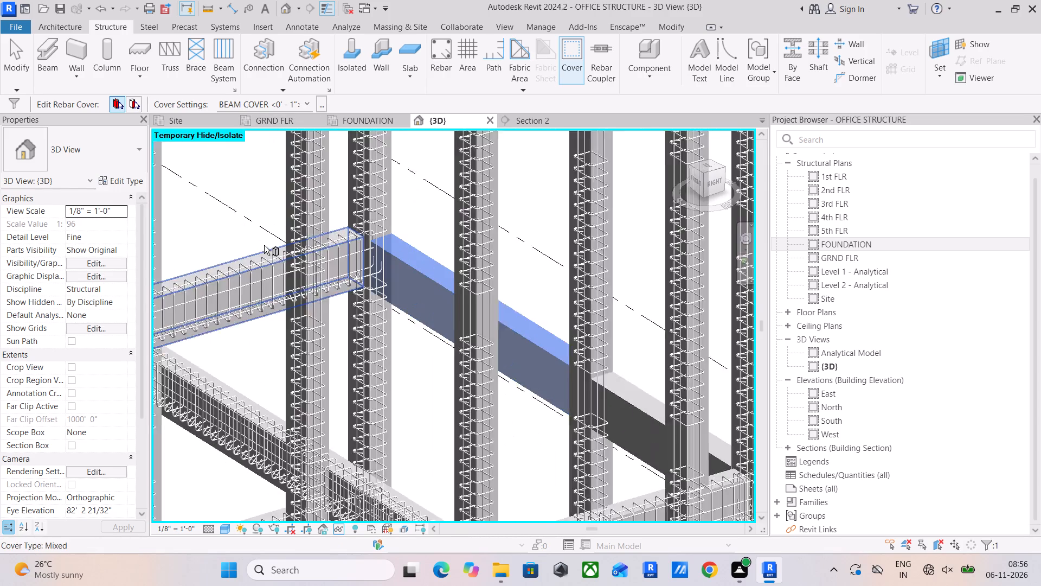
pyautogui.scroll(1, 264, 245)
pyautogui.click(262, 250)
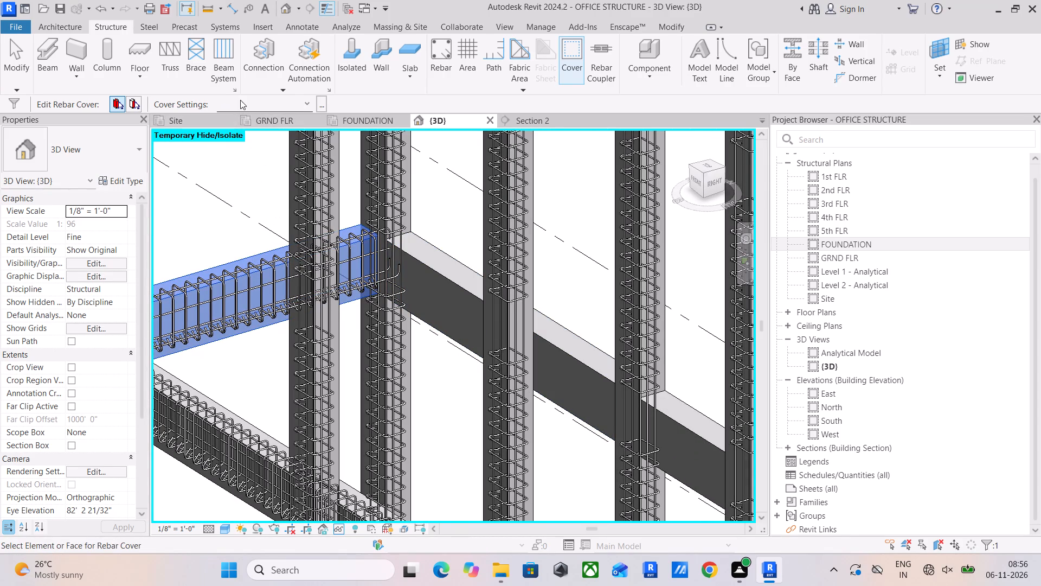
pyautogui.click(267, 101)
pyautogui.click(269, 119)
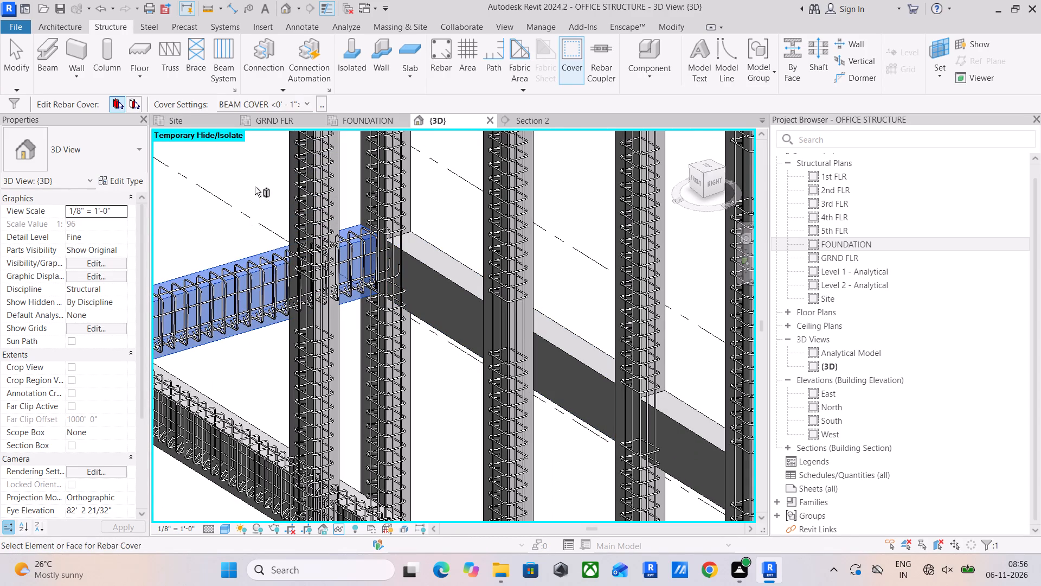
# Assign the BEAM COVER <0' - 1"> rebar cover to the interior beam running perpendicular to the cross beams, past the neighbouring bay.
pyautogui.moveTo(246, 233); pyautogui.dragTo(404, 144, button='middle')
pyautogui.click(362, 302)
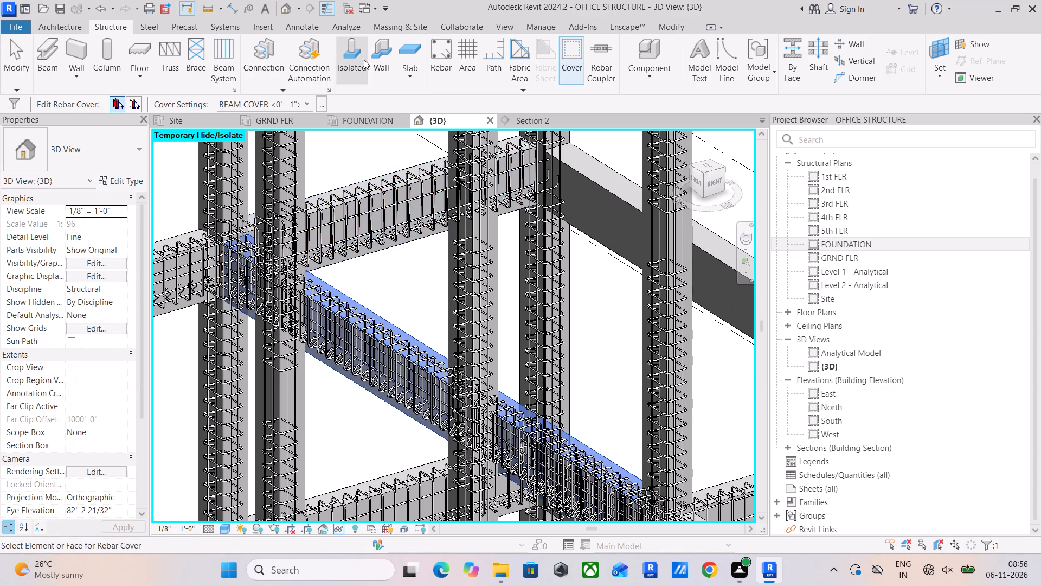
pyautogui.moveTo(327, 215); pyautogui.dragTo(447, 209, button='middle')
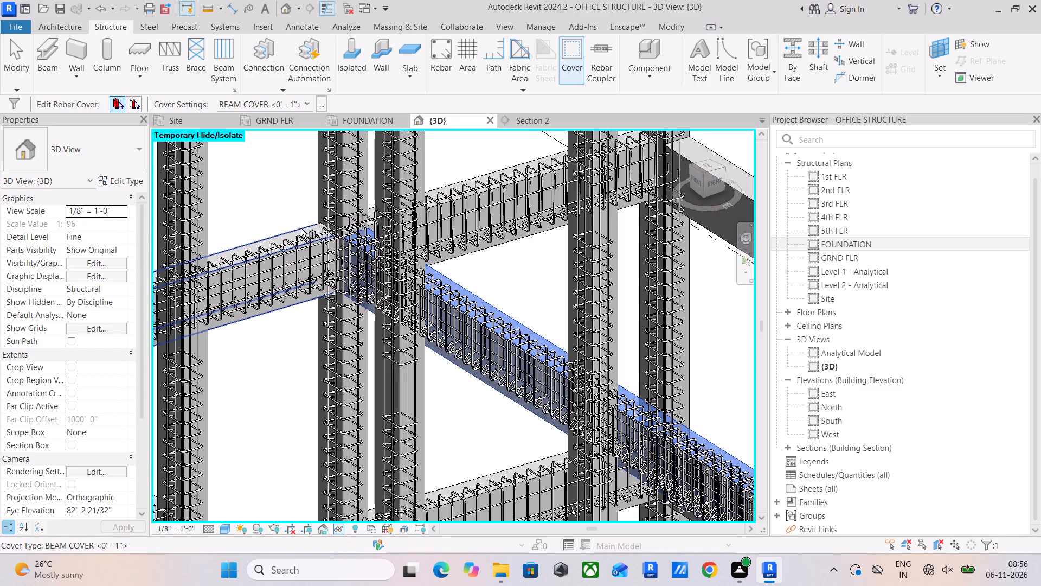
pyautogui.click(299, 228)
pyautogui.moveTo(362, 238); pyautogui.dragTo(355, 101, button='middle')
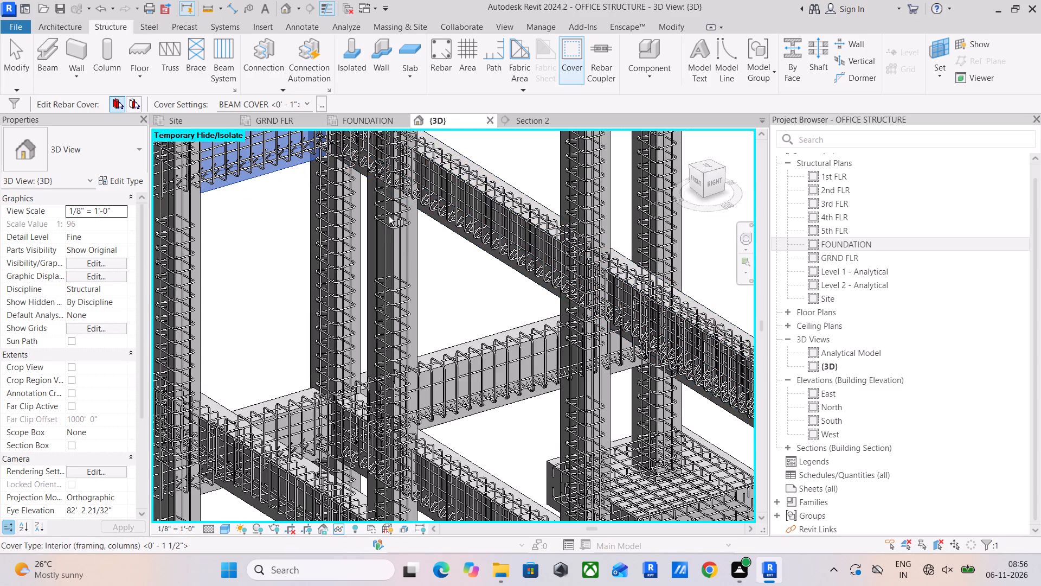
pyautogui.moveTo(412, 258); pyautogui.dragTo(593, 239, button='middle')
pyautogui.scroll(-4, 602, 269)
pyautogui.scroll(4, 499, 344)
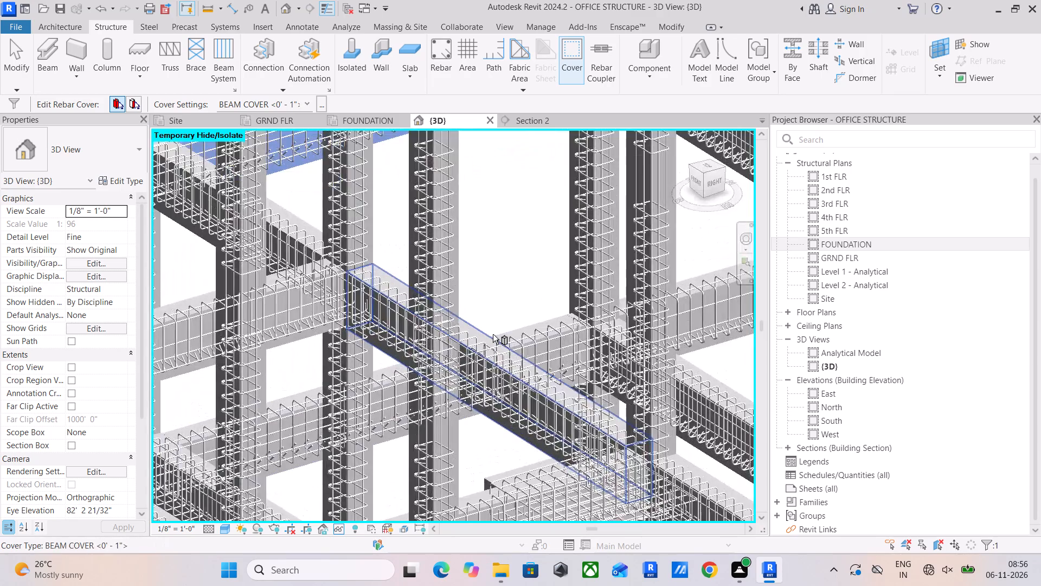
pyautogui.click(490, 335)
pyautogui.click(305, 103)
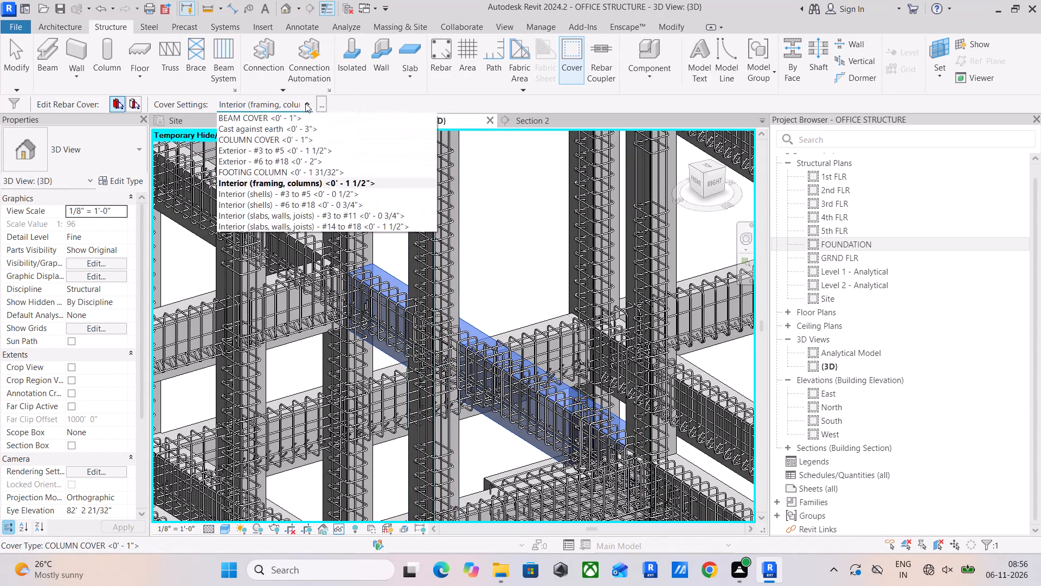
pyautogui.click(265, 119)
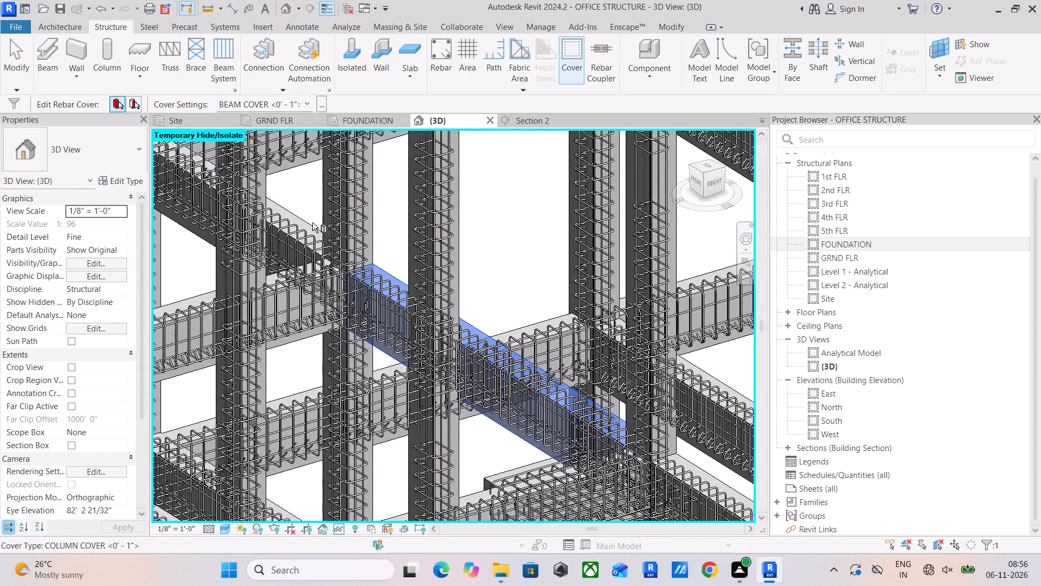
# Assign the BEAM COVER <0' - 1"> rebar cover to the interior beam in line with it, on the far side of the column.
pyautogui.click(312, 222)
pyautogui.click(300, 111)
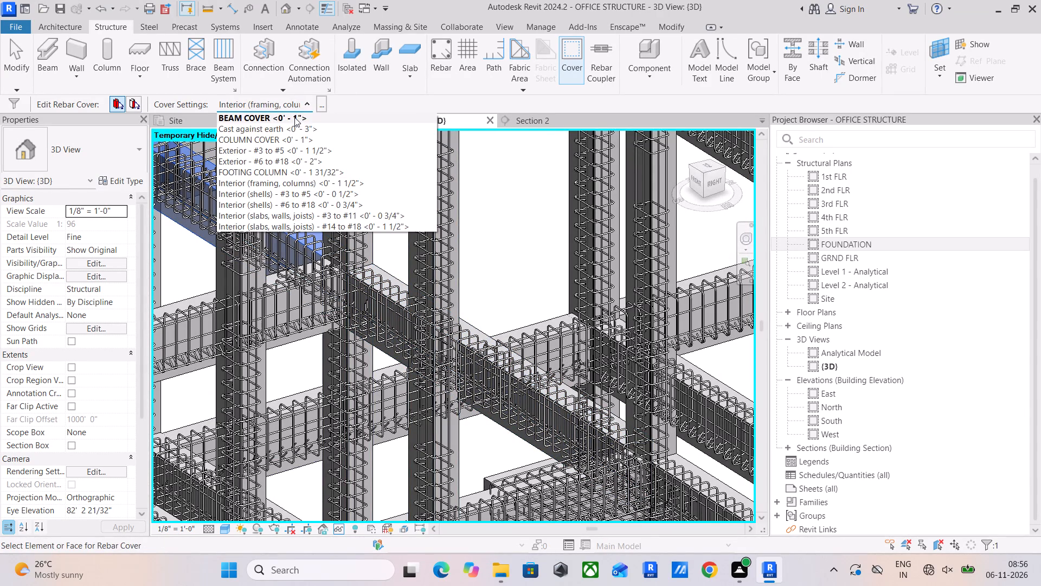
pyautogui.click(294, 117)
# Assign the BEAM COVER <0' - 1"> rebar cover to the parallel interior beam in the nearer bay, between the column and the crossing beam row.
pyautogui.scroll(-3, 388, 230)
pyautogui.moveTo(388, 230); pyautogui.dragTo(261, 144, button='middle')
pyautogui.scroll(4, 385, 290)
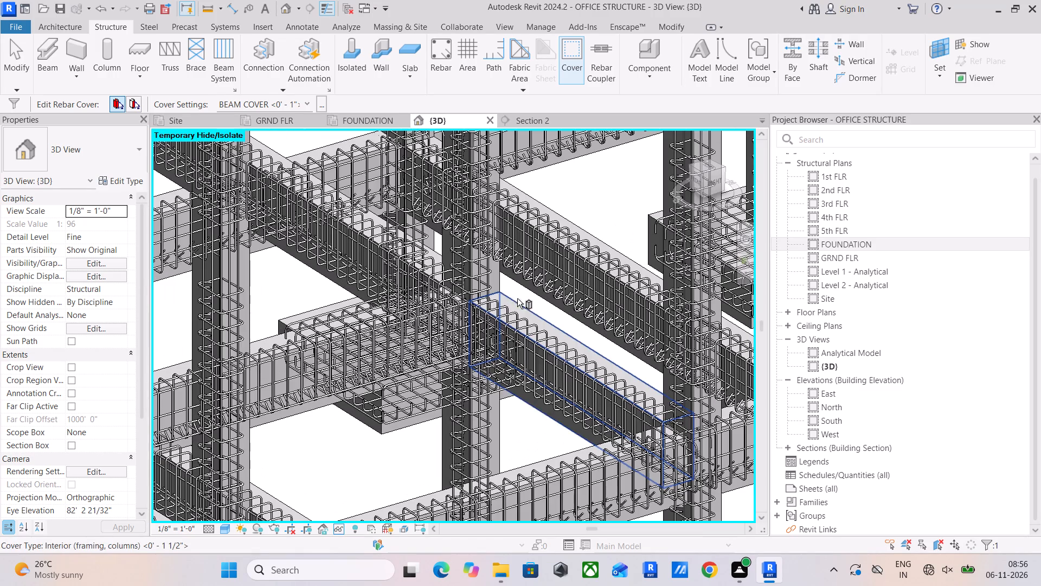
pyautogui.click(518, 304)
pyautogui.click(276, 106)
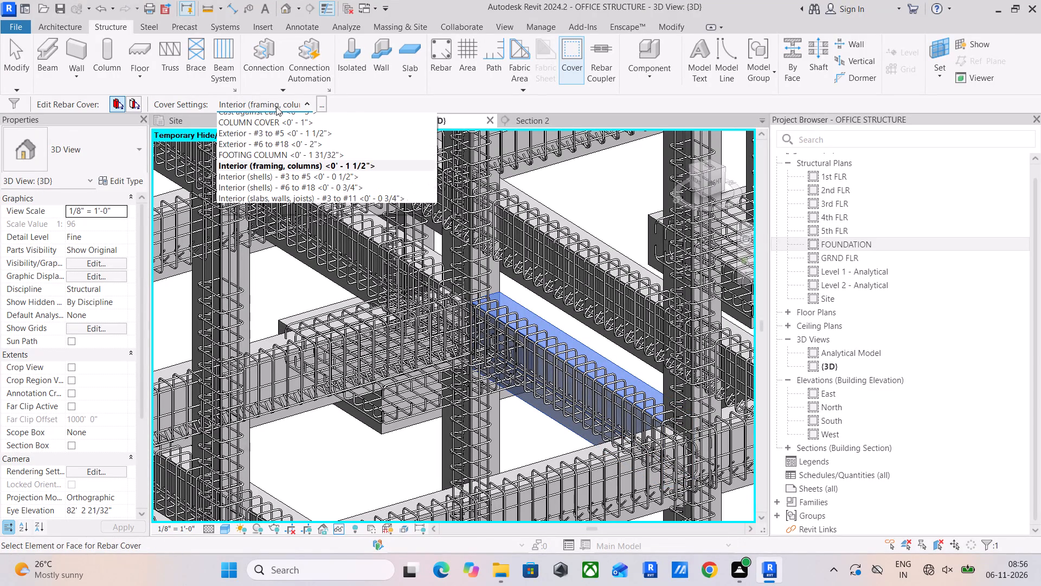
pyautogui.click(292, 117)
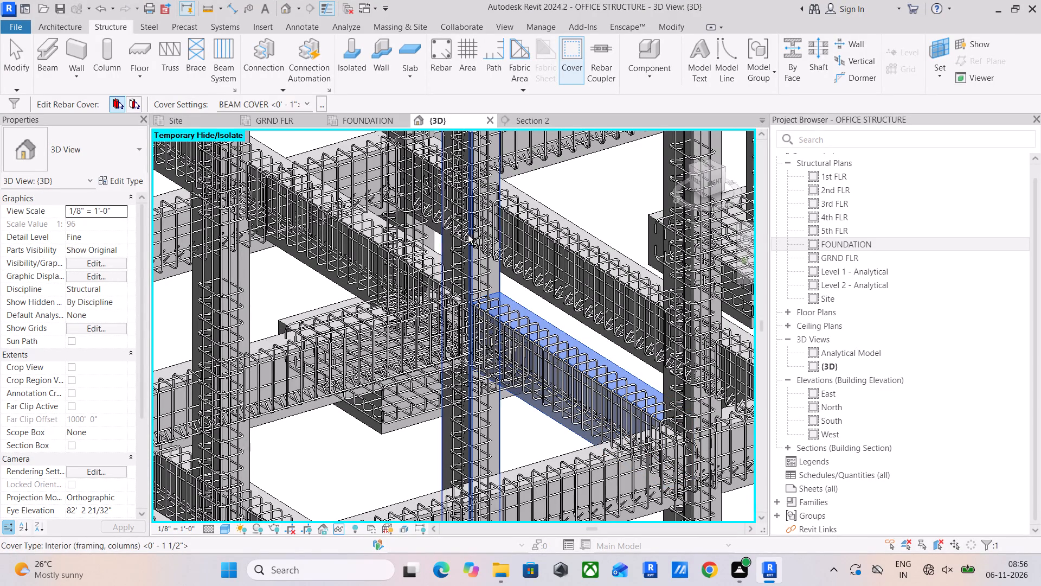
# Assign the BEAM COVER <0' - 1"> rebar cover to the interior cross beam passing just above the interior footing.
pyautogui.click(558, 209)
pyautogui.scroll(-3, 558, 209)
pyautogui.moveTo(579, 227); pyautogui.dragTo(581, 206, button='middle')
pyautogui.scroll(-3, 574, 221)
pyautogui.moveTo(567, 250); pyautogui.dragTo(543, 319, button='middle')
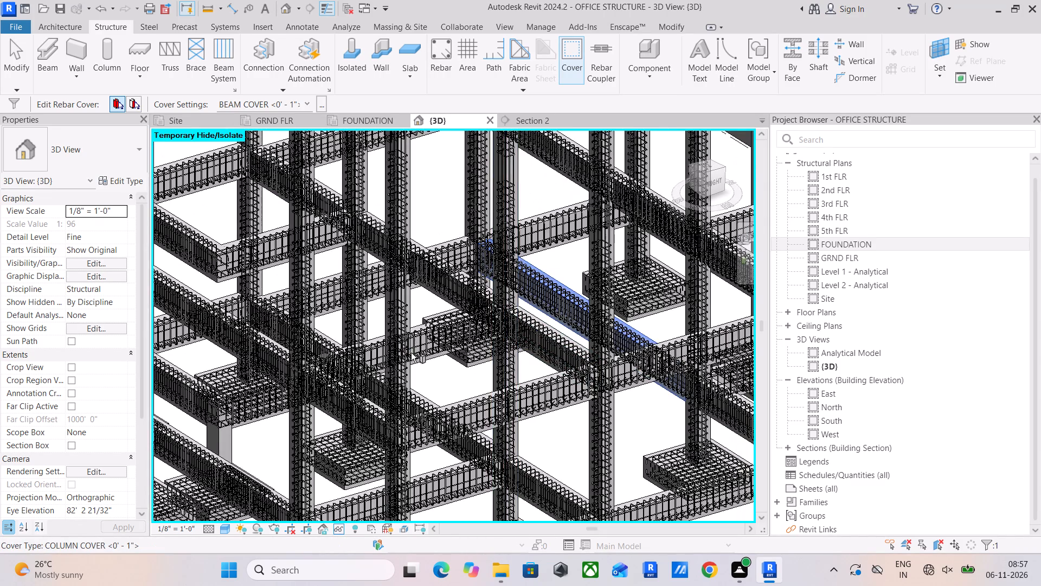
pyautogui.scroll(4, 411, 353)
pyautogui.click(421, 303)
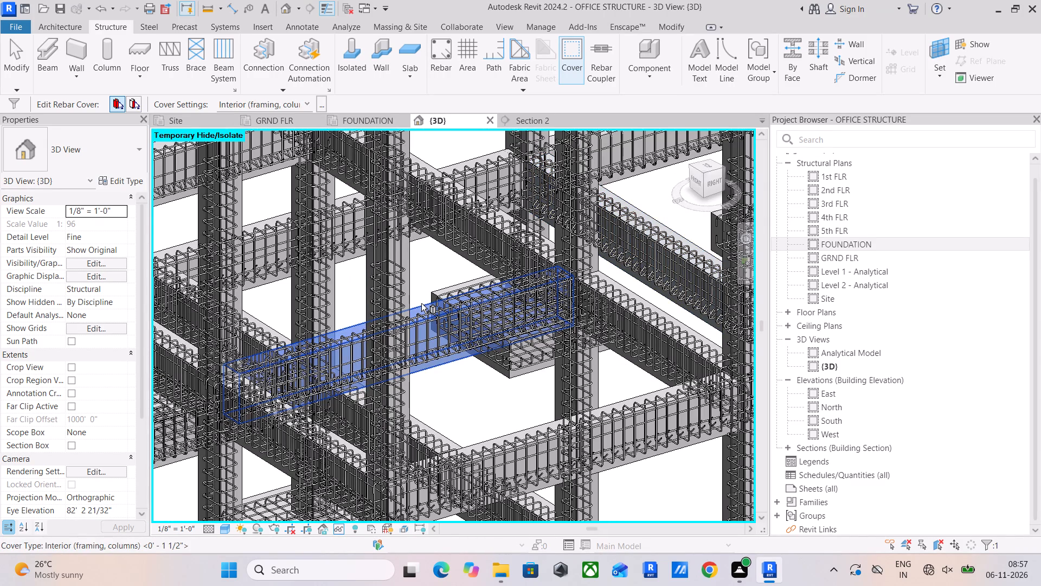
pyautogui.click(304, 103)
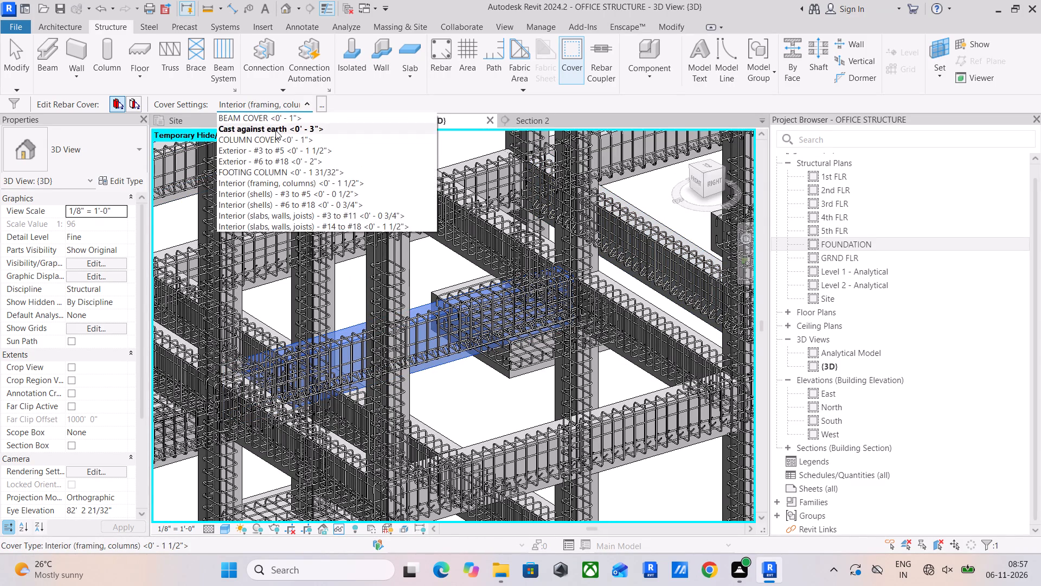
pyautogui.click(273, 117)
# Assign the BEAM COVER <0' - 1"> rebar cover to the parallel cross beam two rows back, ending at the open bay's corner.
pyautogui.click(542, 423)
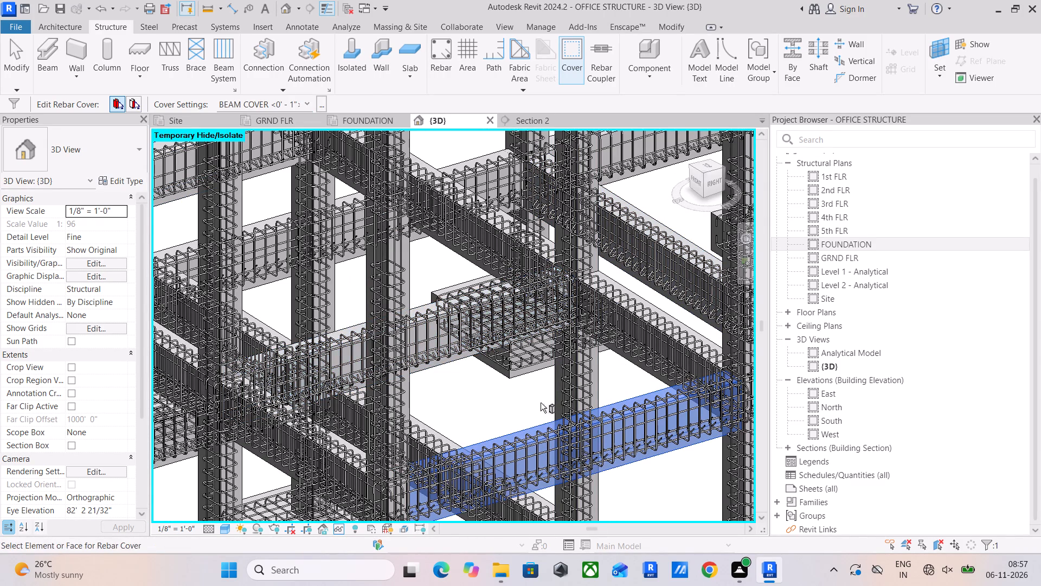
pyautogui.moveTo(321, 235); pyautogui.dragTo(375, 310, button='middle')
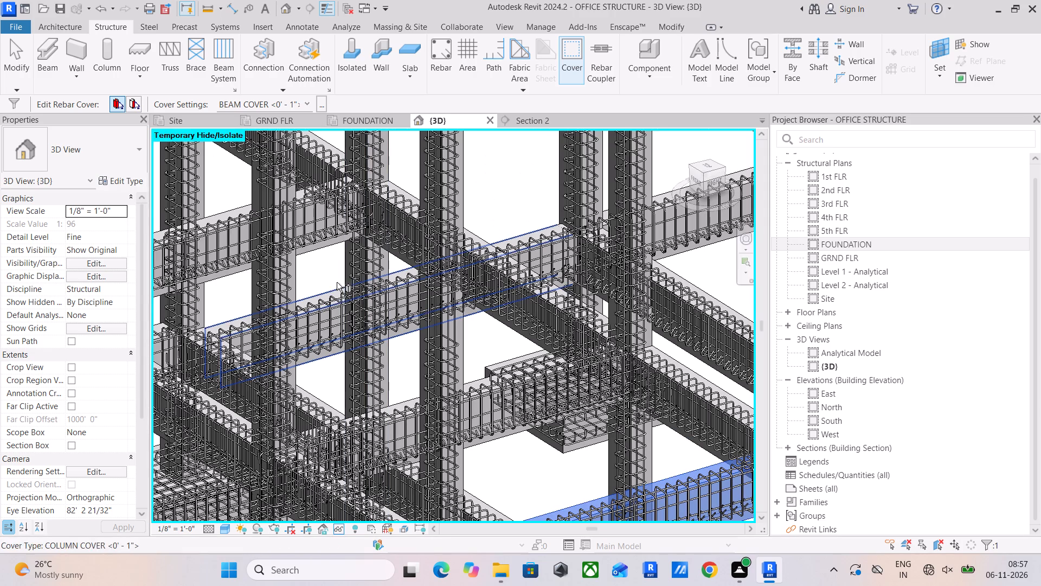
pyautogui.click(335, 290)
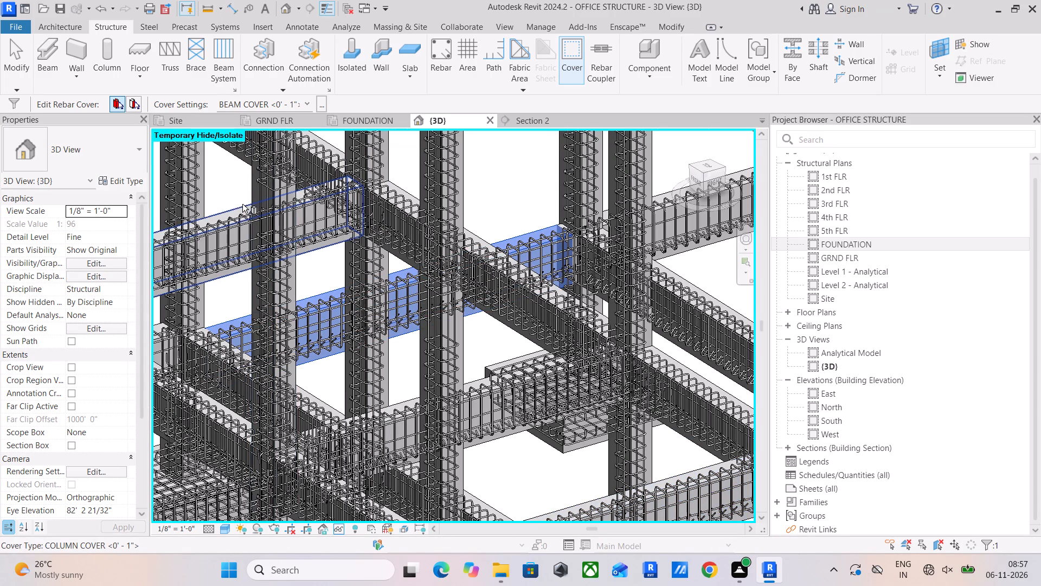
pyautogui.click(231, 206)
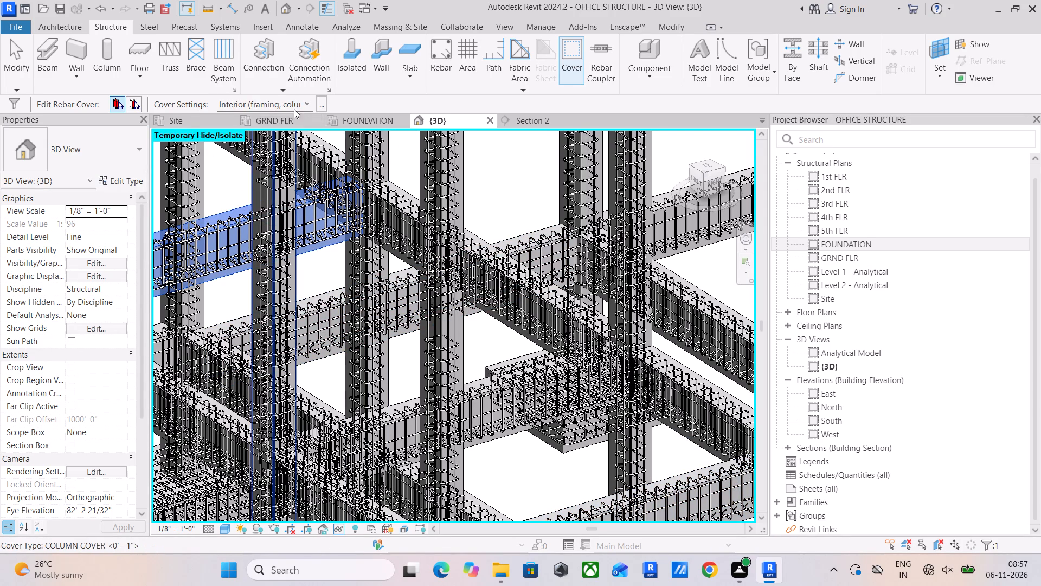
pyautogui.click(299, 103)
pyautogui.click(262, 118)
# Assign the BEAM COVER <0' - 1"> rebar cover to the parallel cross beam on the opposite side of the open bay.
pyautogui.moveTo(305, 278); pyautogui.dragTo(540, 444, button='middle')
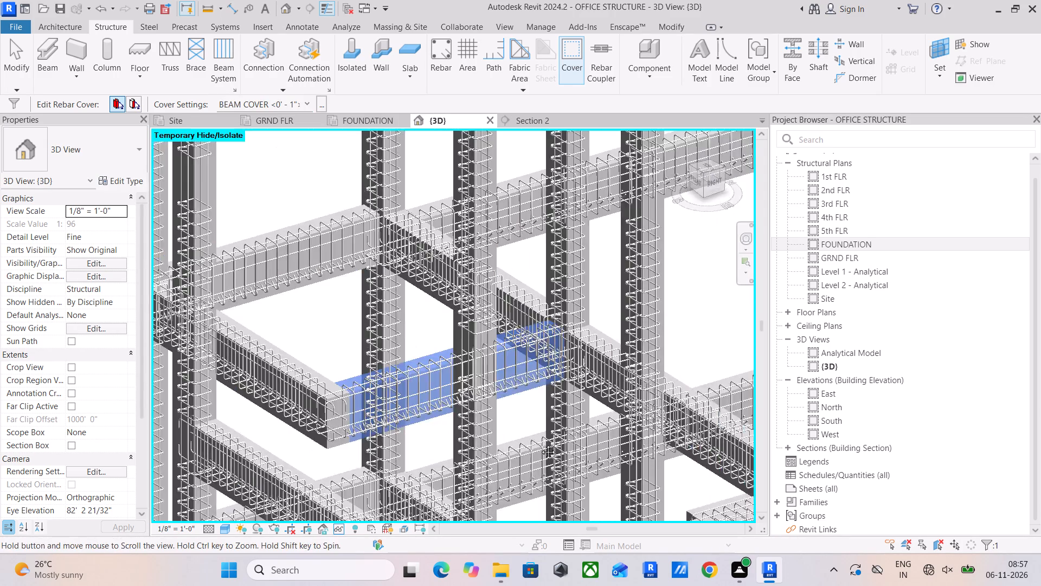
pyautogui.moveTo(540, 444); pyautogui.dragTo(541, 444, button='middle')
pyautogui.click(292, 258)
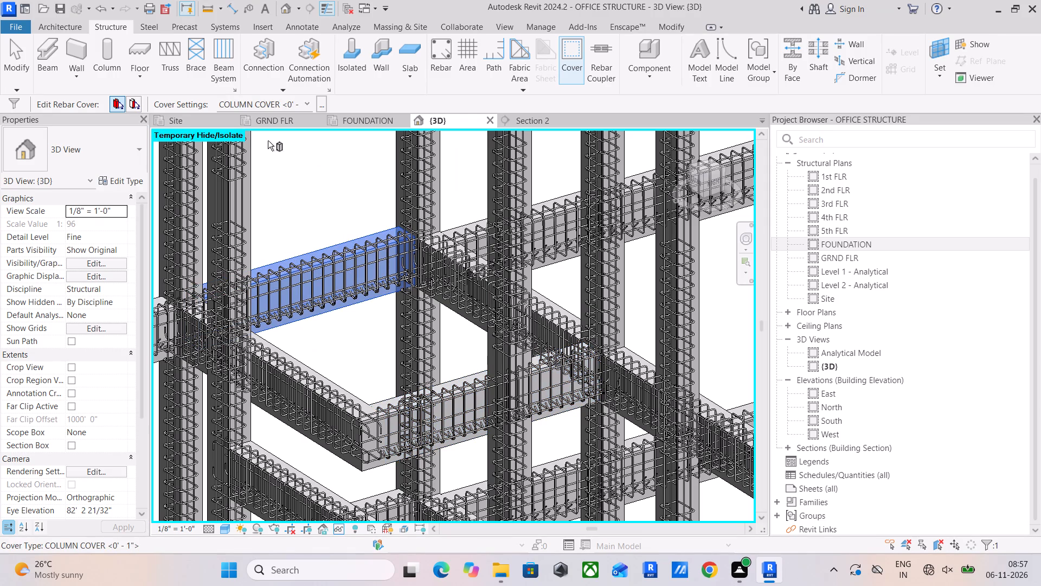
pyautogui.click(302, 101)
pyautogui.click(265, 116)
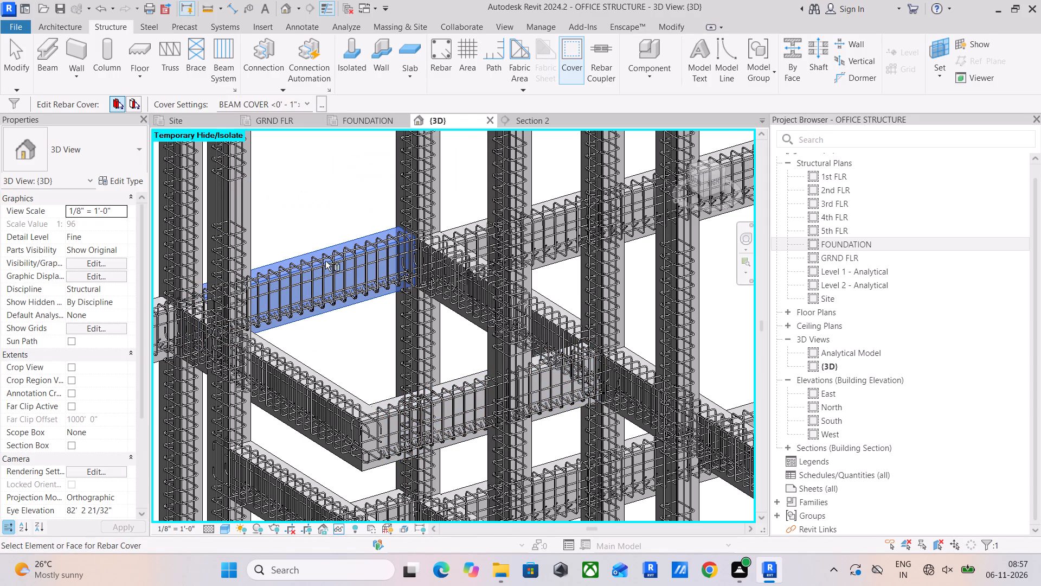
# Assign the BEAM COVER <0' - 1"> rebar cover to the outer-bay beam in line with it, beyond the double columns.
pyautogui.moveTo(327, 266); pyautogui.dragTo(472, 256, button='middle')
pyautogui.click(233, 303)
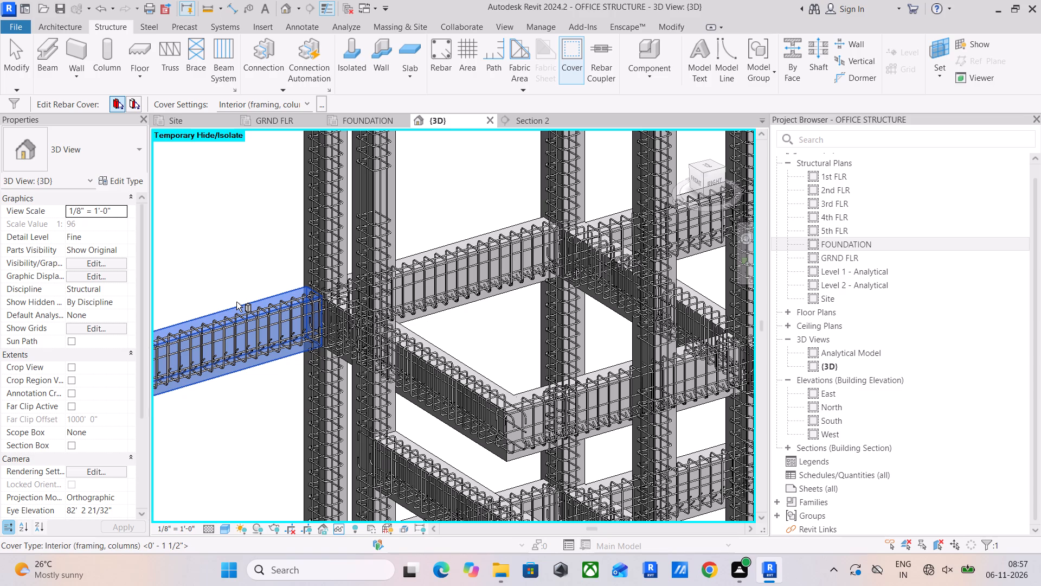
pyautogui.click(304, 105)
pyautogui.click(284, 118)
# Check the rebar cover settings of the beams around the open bay and on the opposite side, and finish the Cover command.
pyautogui.scroll(-3, 266, 316)
pyautogui.moveTo(270, 315); pyautogui.dragTo(409, 267, button='middle')
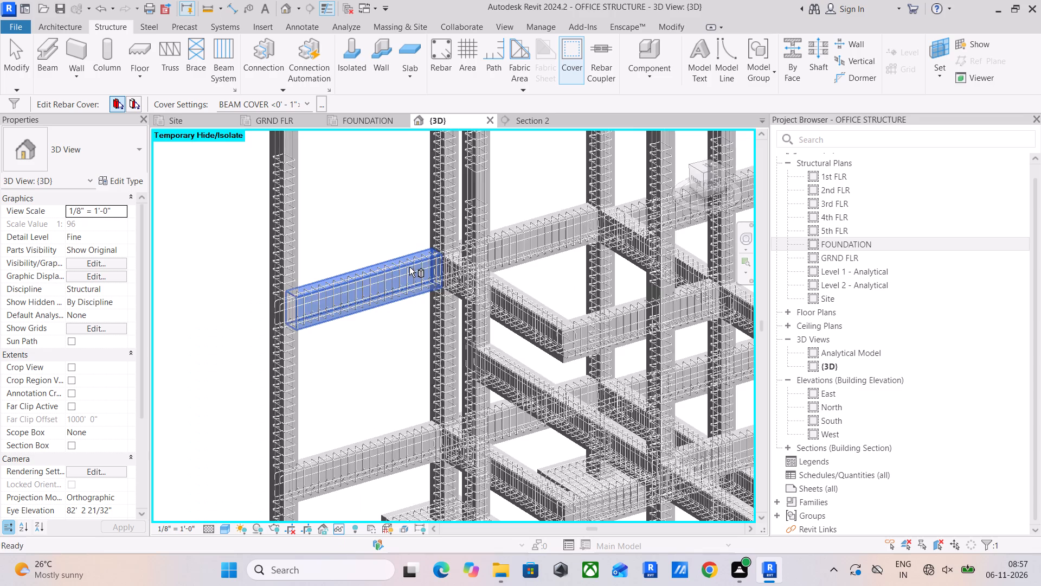
pyautogui.click(509, 226)
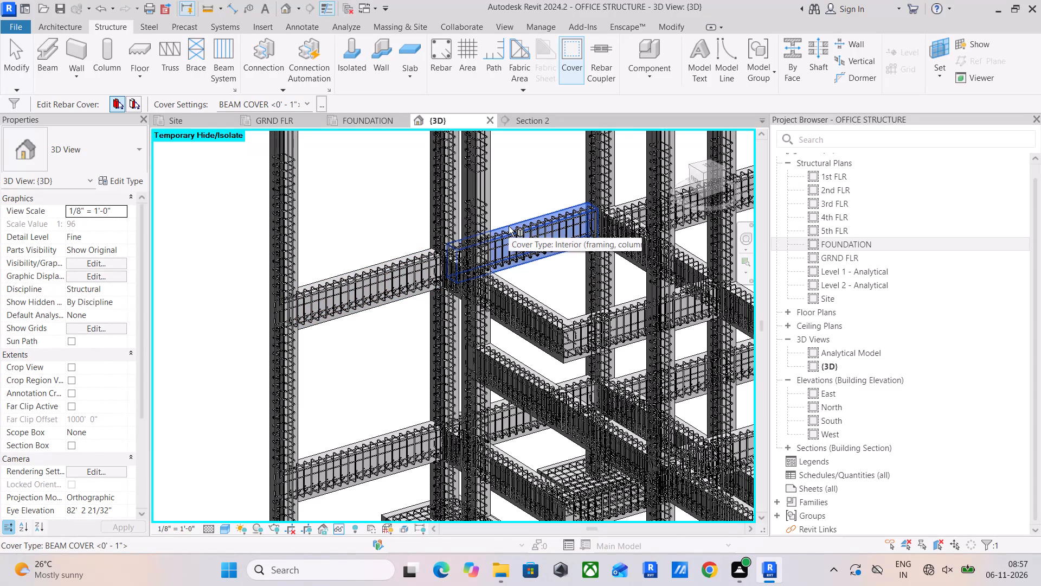
pyautogui.scroll(-2, 536, 291)
pyautogui.moveTo(536, 292); pyautogui.dragTo(521, 303, button='middle')
pyautogui.scroll(4, 525, 297)
pyautogui.click(524, 316)
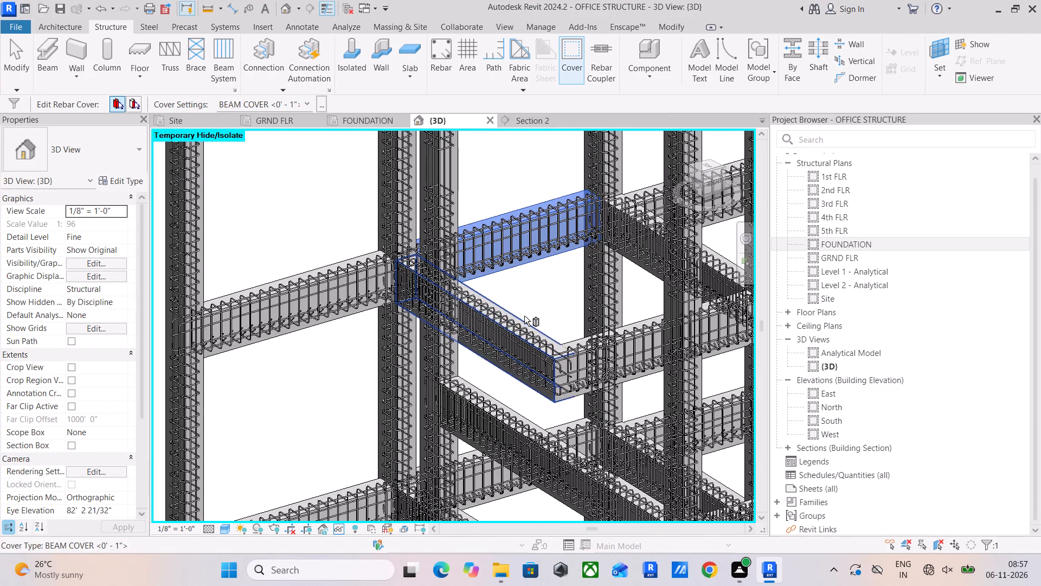
pyautogui.click(579, 336)
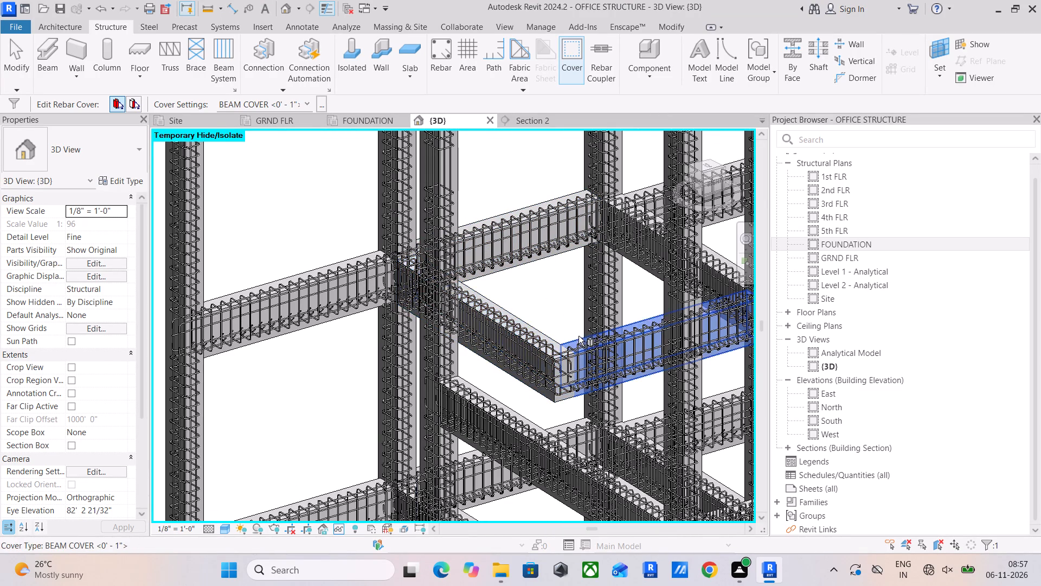
pyautogui.moveTo(568, 325); pyautogui.dragTo(381, 251, button='middle')
pyautogui.scroll(-3, 337, 315)
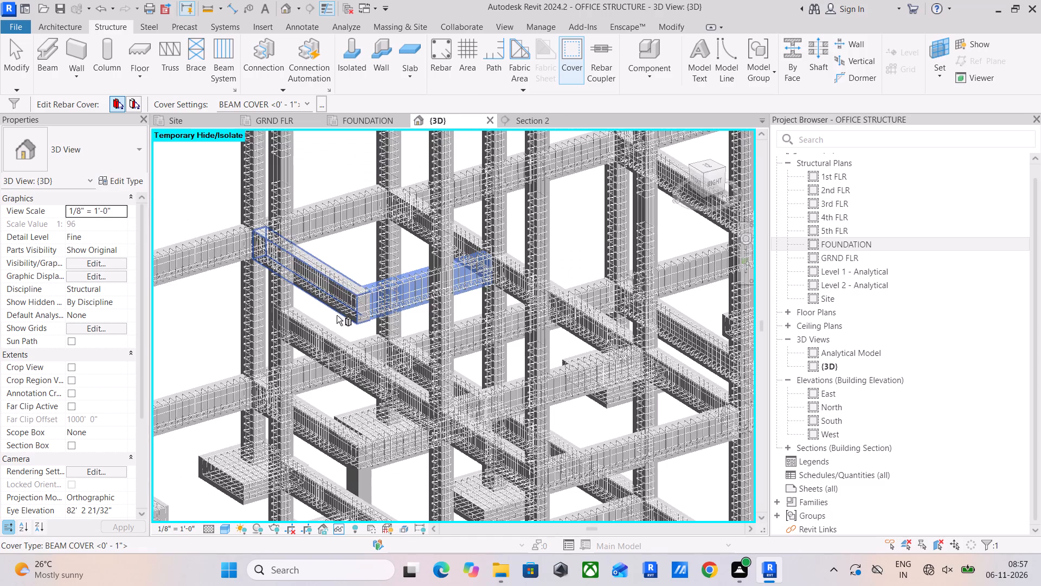
pyautogui.click(328, 328)
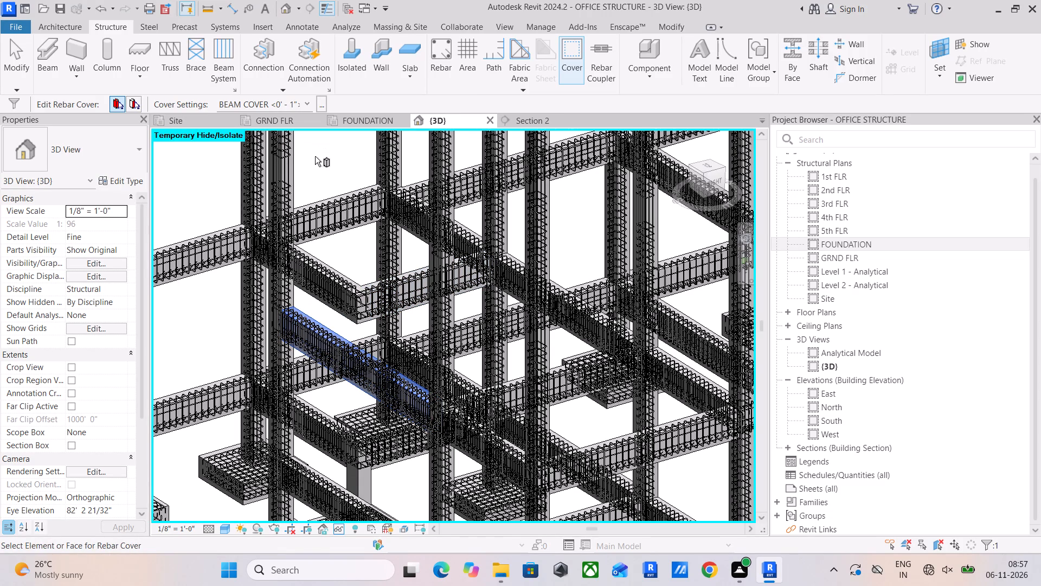
pyautogui.scroll(-2, 334, 212)
pyautogui.keyDown('shift'); pyautogui.moveTo(368, 305); pyautogui.dragTo(370, 306, button='middle'); pyautogui.keyUp('shift')
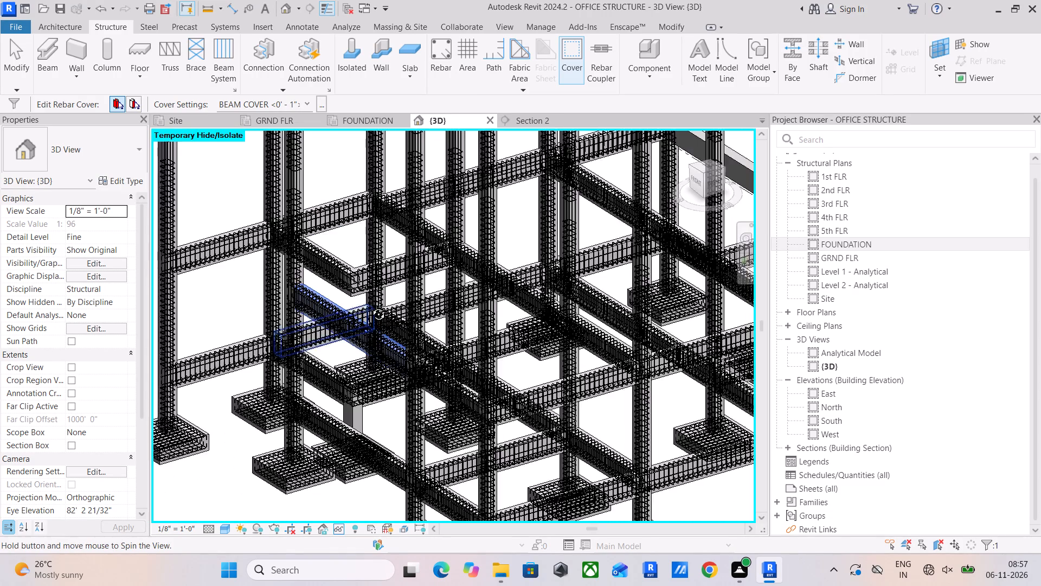
pyautogui.keyDown('shift'); pyautogui.moveTo(370, 306); pyautogui.dragTo(594, 307, button='middle'); pyautogui.keyUp('shift')
pyautogui.scroll(3, 331, 272)
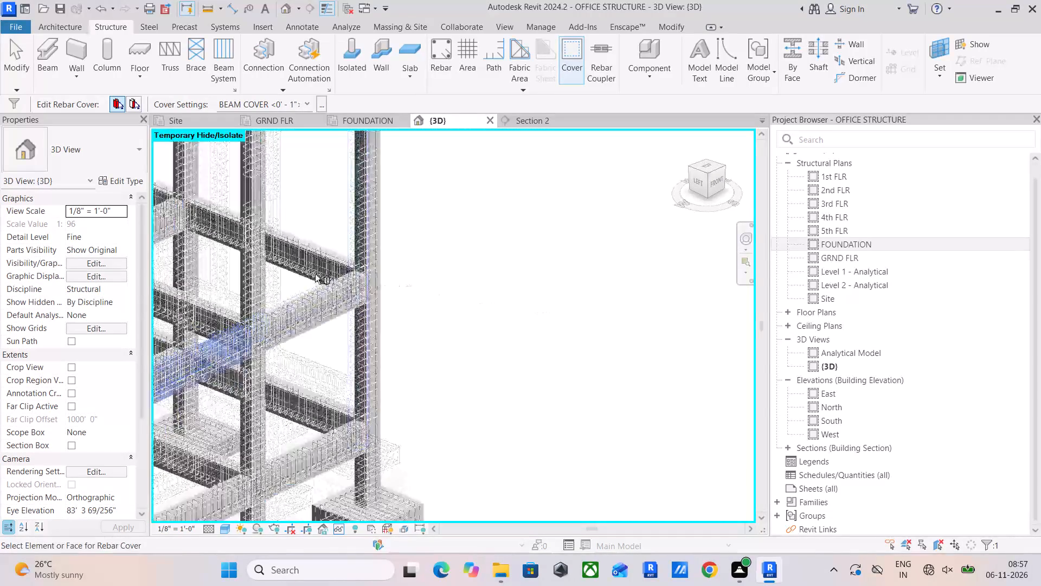
pyautogui.scroll(1, 315, 274)
pyautogui.click(290, 302)
pyautogui.scroll(-9, 310, 270)
pyautogui.moveTo(363, 285); pyautogui.dragTo(422, 288, button='middle')
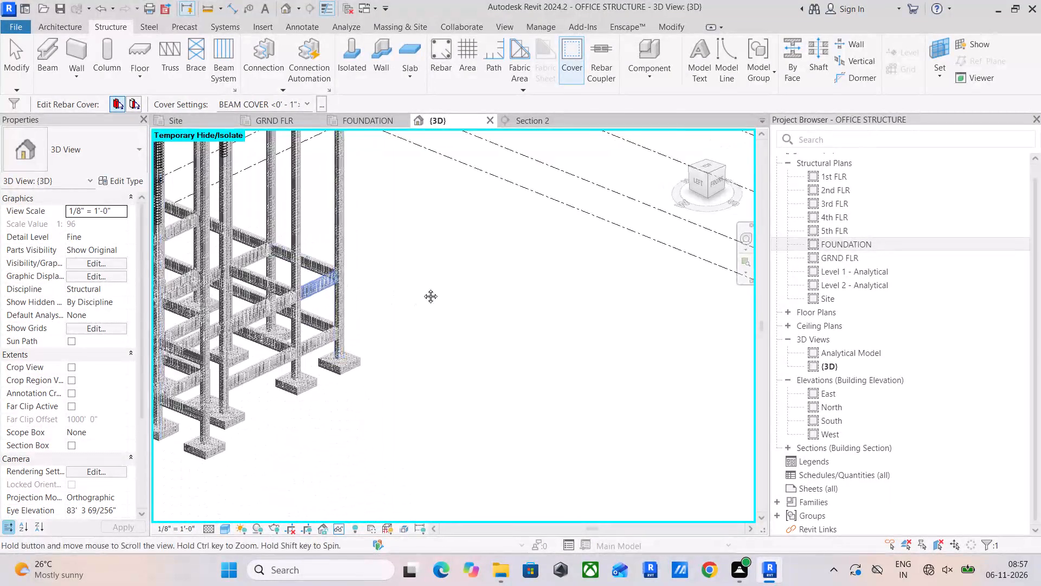
pyautogui.moveTo(422, 288); pyautogui.dragTo(495, 267, button='middle')
pyautogui.scroll(-3, 382, 300)
pyautogui.keyDown('shift'); pyautogui.moveTo(376, 302); pyautogui.dragTo(385, 254, button='middle'); pyautogui.keyUp('shift')
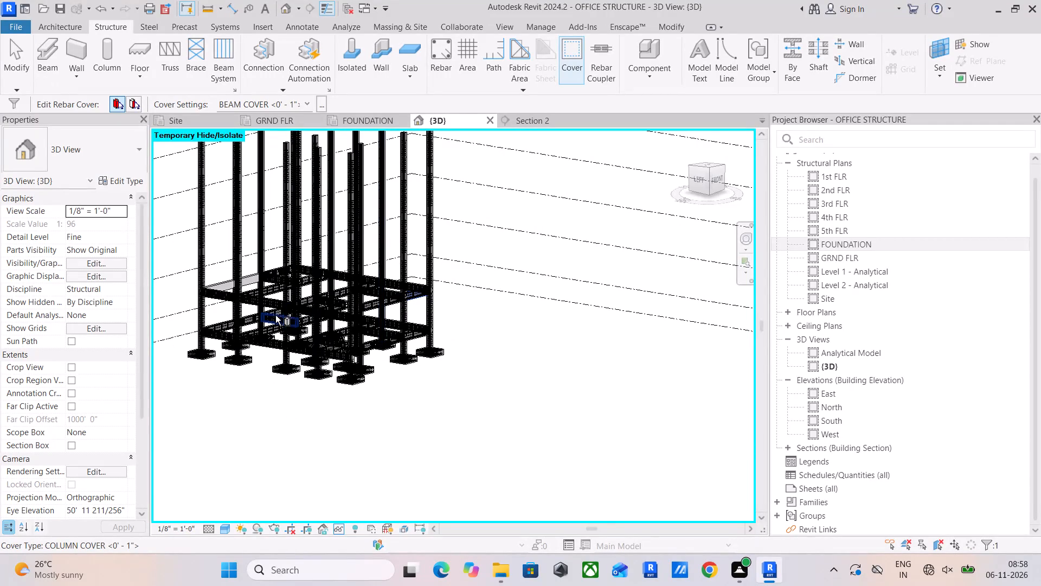
pyautogui.press('Escape')
pyautogui.press('Escape')
pyautogui.press('Escape')
pyautogui.press('Escape')
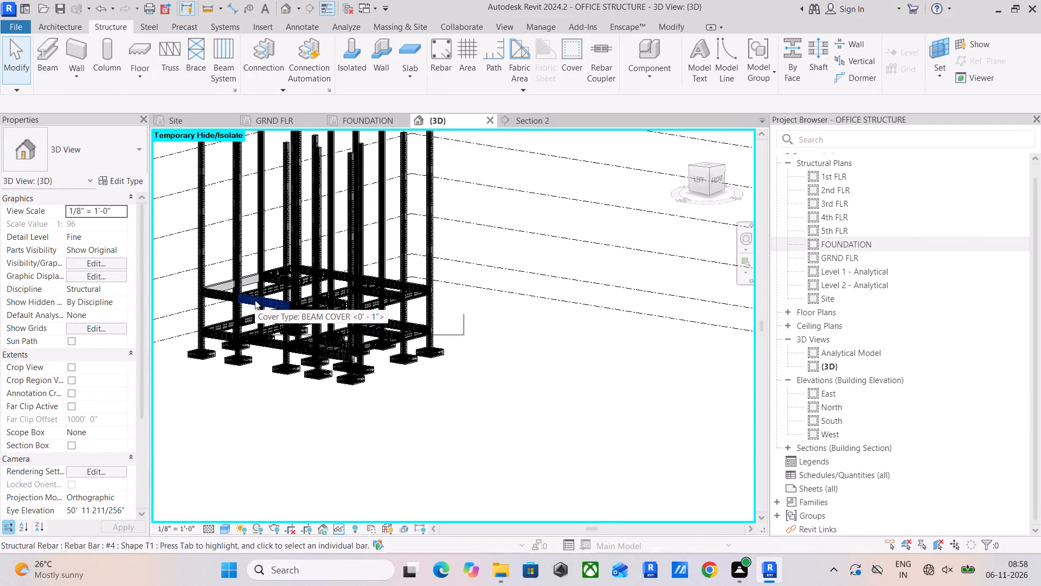
# Select the reinforcement of the lower-level edge beam below the unreinforced beams, filtering the selection to Structural Rebar only.
pyautogui.scroll(4, 156, 317)
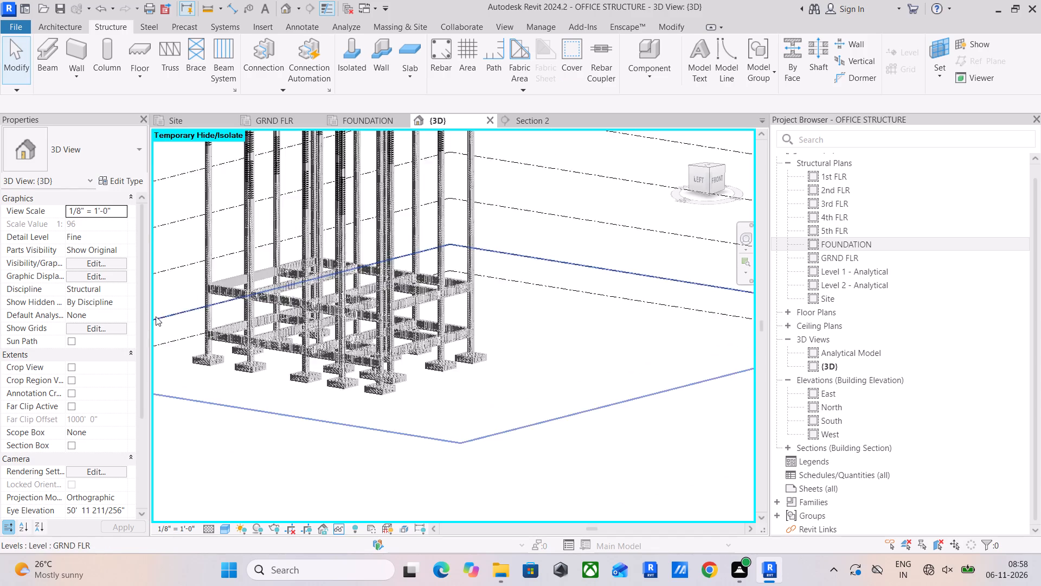
pyautogui.scroll(1, 156, 316)
pyautogui.scroll(10, 278, 332)
pyautogui.moveTo(367, 369); pyautogui.dragTo(323, 261)
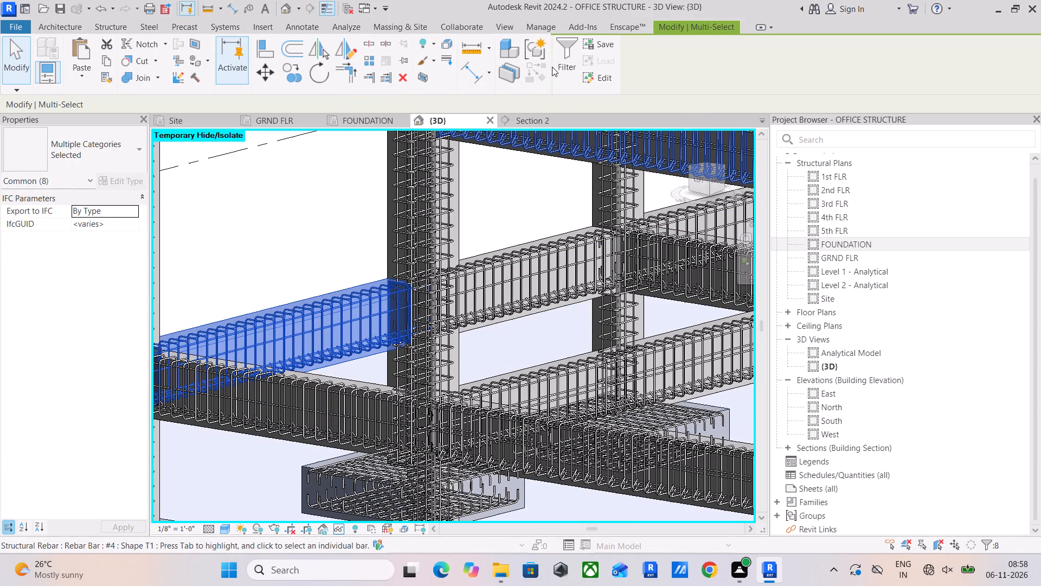
pyautogui.click(568, 60)
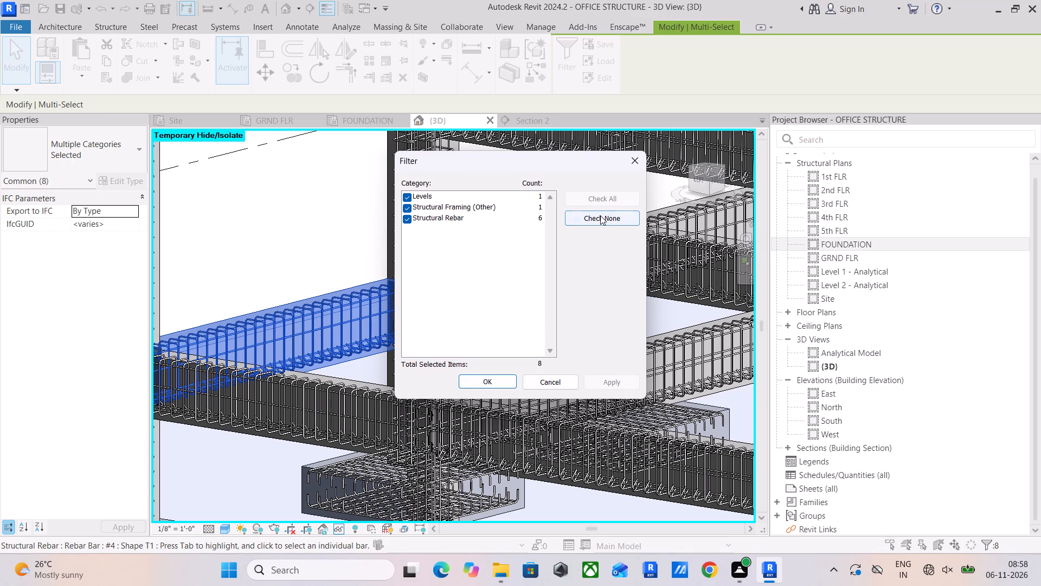
pyautogui.click(600, 215)
pyautogui.click(405, 221)
pyautogui.click(491, 379)
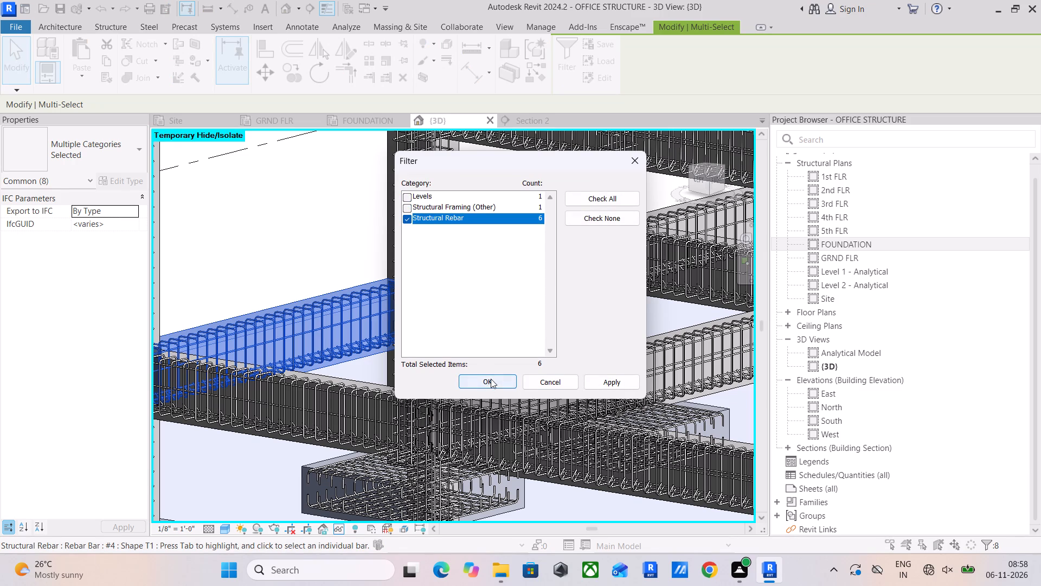
# Add the adjoining lower edge beam's reinforcement to the selection and filter it to Structural Rebar only.
pyautogui.scroll(-6, 348, 263)
pyautogui.scroll(6, 435, 287)
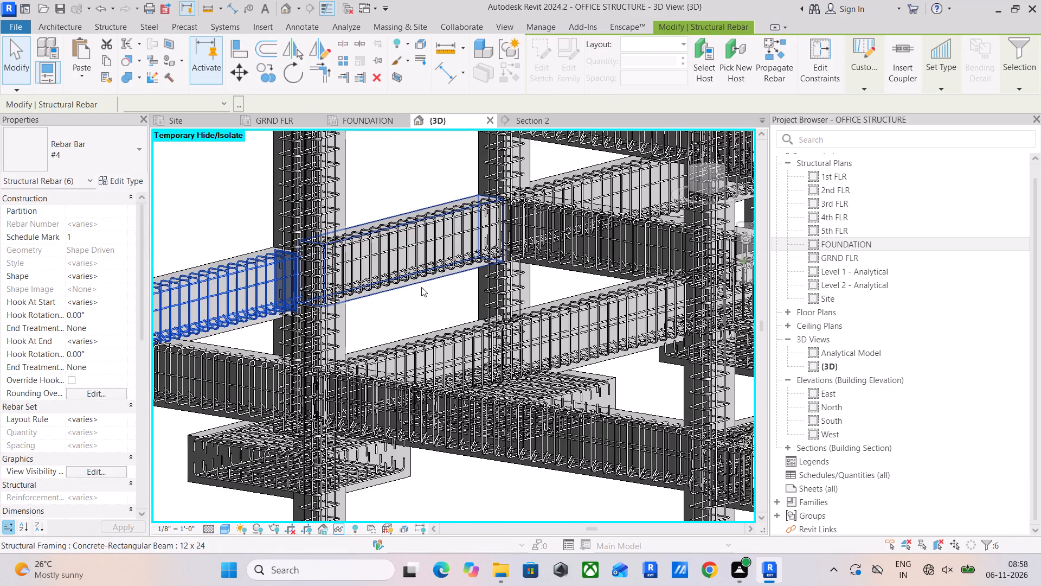
pyautogui.keyDown('ctrl'); pyautogui.moveTo(436, 294); pyautogui.dragTo(417, 195); pyautogui.keyUp('ctrl')
pyautogui.scroll(-2, 417, 195)
pyautogui.moveTo(360, 246); pyautogui.dragTo(289, 300, button='middle')
pyautogui.scroll(5, 506, 258)
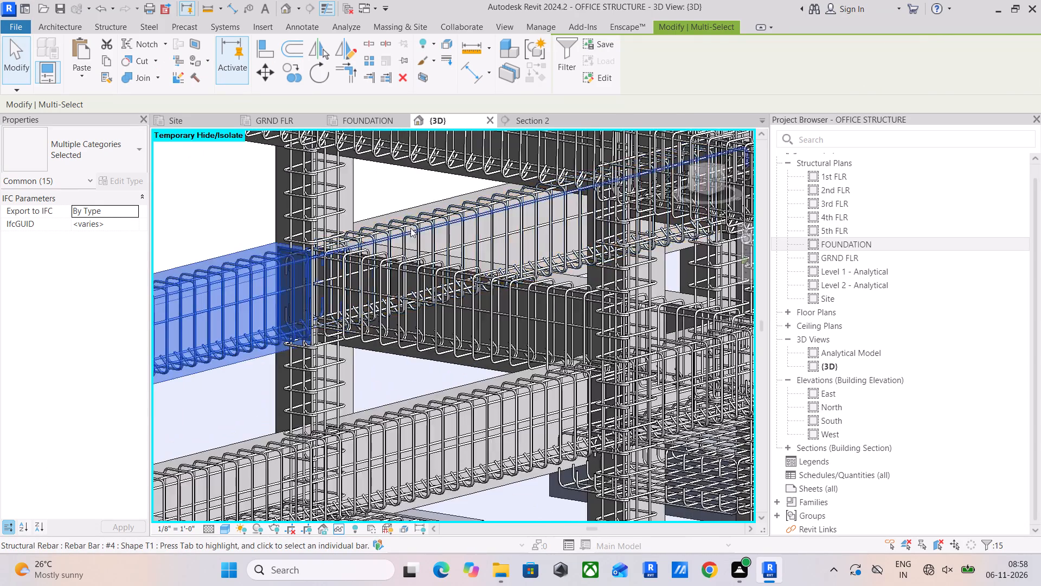
pyautogui.scroll(-9, 409, 201)
pyautogui.moveTo(423, 247); pyautogui.dragTo(441, 360, button='middle')
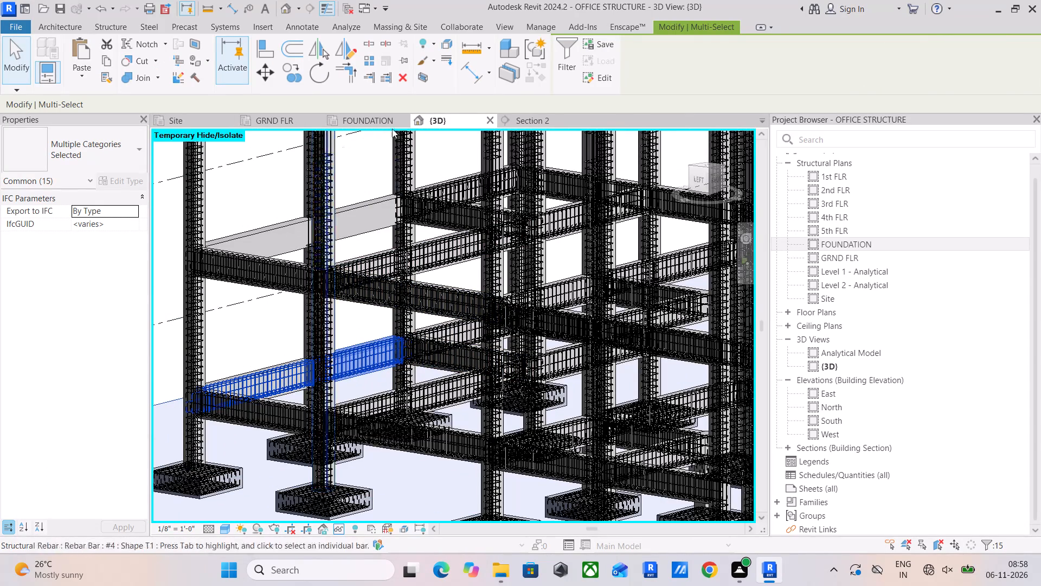
pyautogui.click(568, 52)
pyautogui.moveTo(602, 212); pyautogui.dragTo(596, 215)
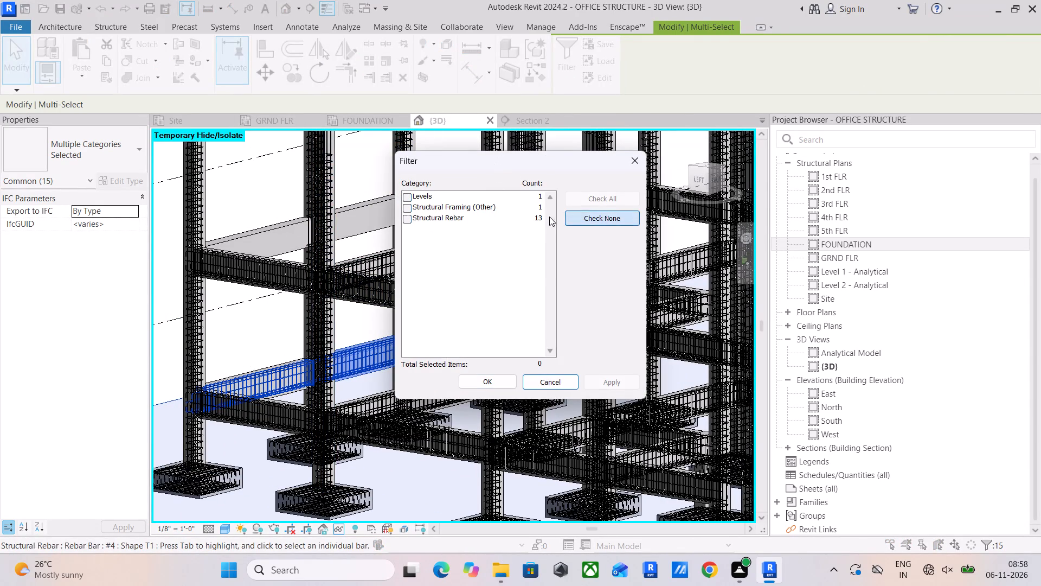
pyautogui.click(414, 214)
pyautogui.moveTo(407, 216); pyautogui.dragTo(408, 221)
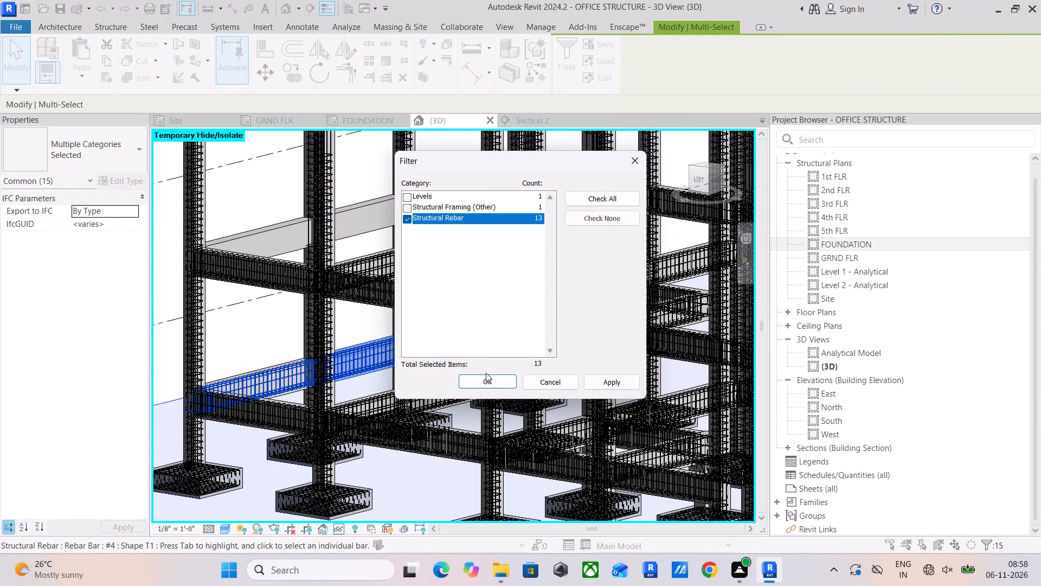
pyautogui.click(489, 381)
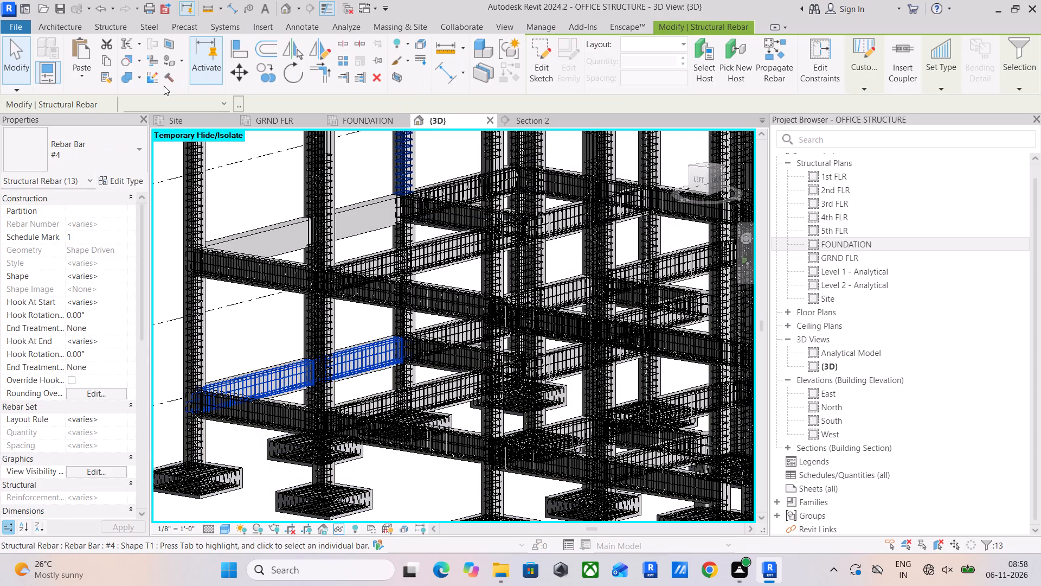
# Copy the selected rebar and paste it aligned to the level of the two unreinforced edge beams directly above.
pyautogui.click(102, 63)
pyautogui.click(83, 72)
pyautogui.click(99, 113)
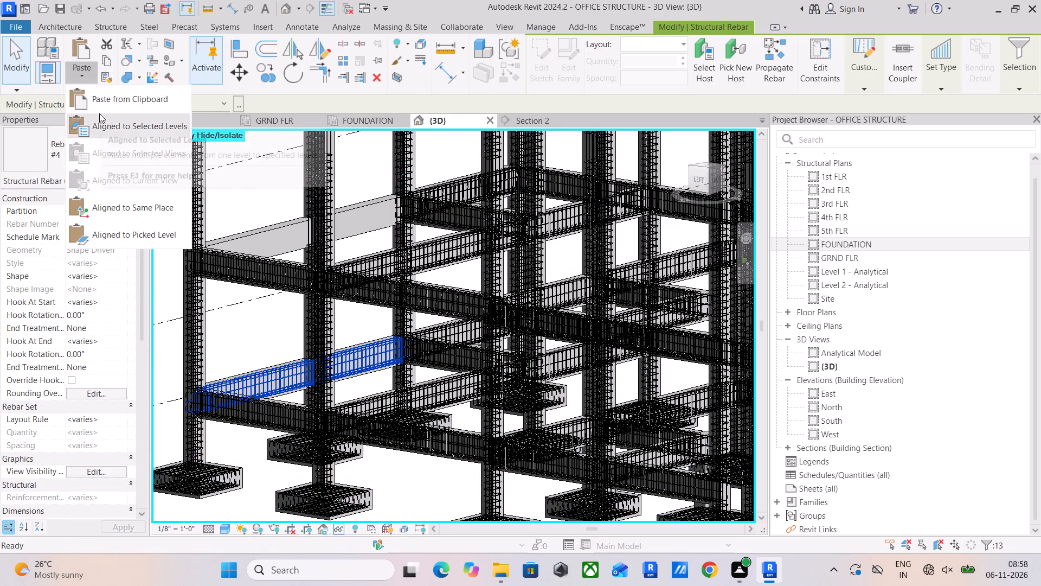
pyautogui.click(513, 378)
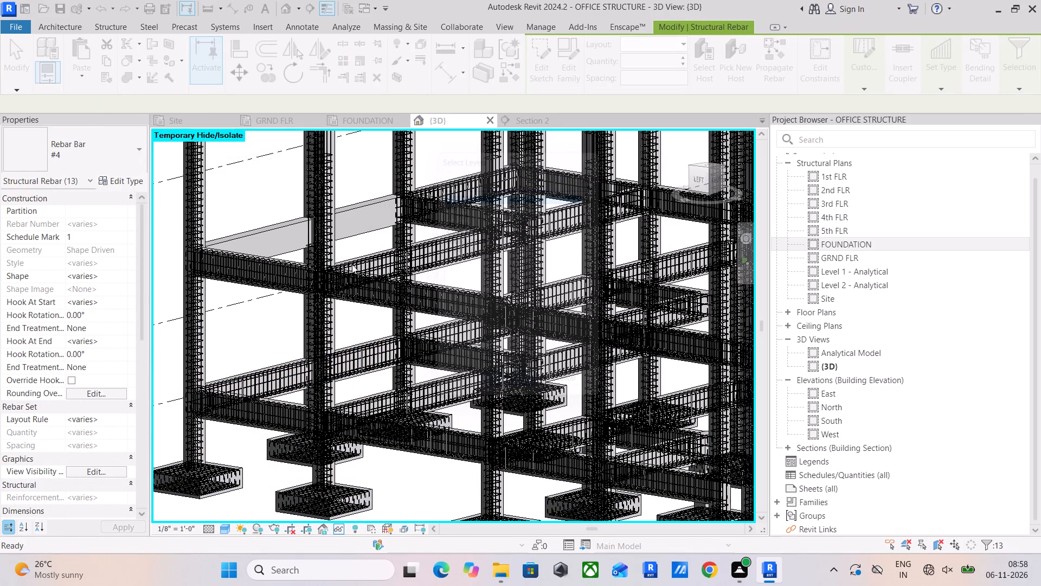
pyautogui.click(278, 193)
pyautogui.scroll(-2, 278, 193)
pyautogui.moveTo(322, 201); pyautogui.dragTo(237, 226, button='middle')
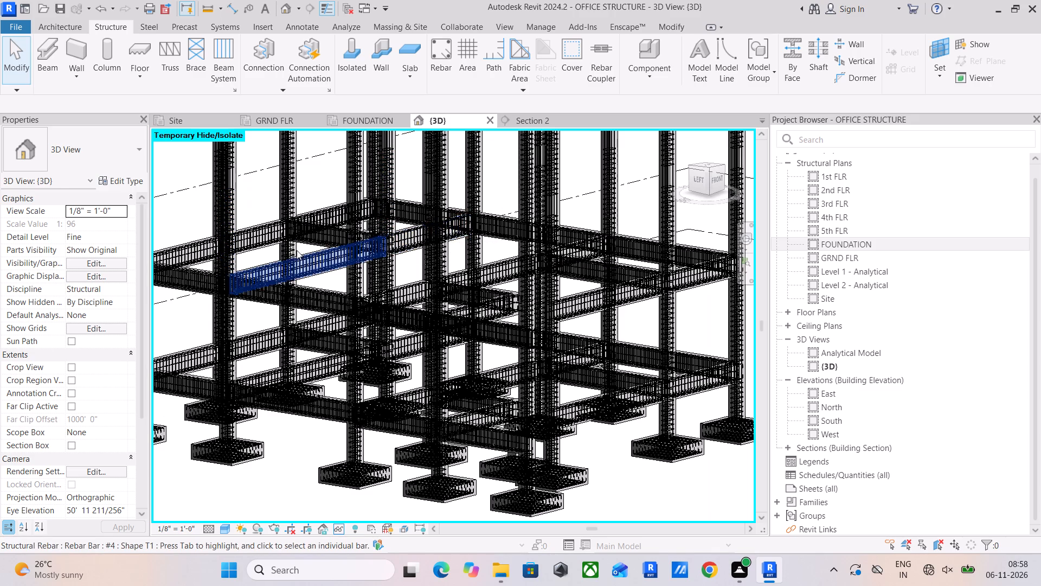
# Examine the beam reinforcement in 3D and the beam layout on the GRND FLR structural plan.
pyautogui.scroll(-3, 288, 250)
pyautogui.keyDown('shift'); pyautogui.moveTo(289, 260); pyautogui.dragTo(394, 296, button='middle'); pyautogui.keyUp('shift')
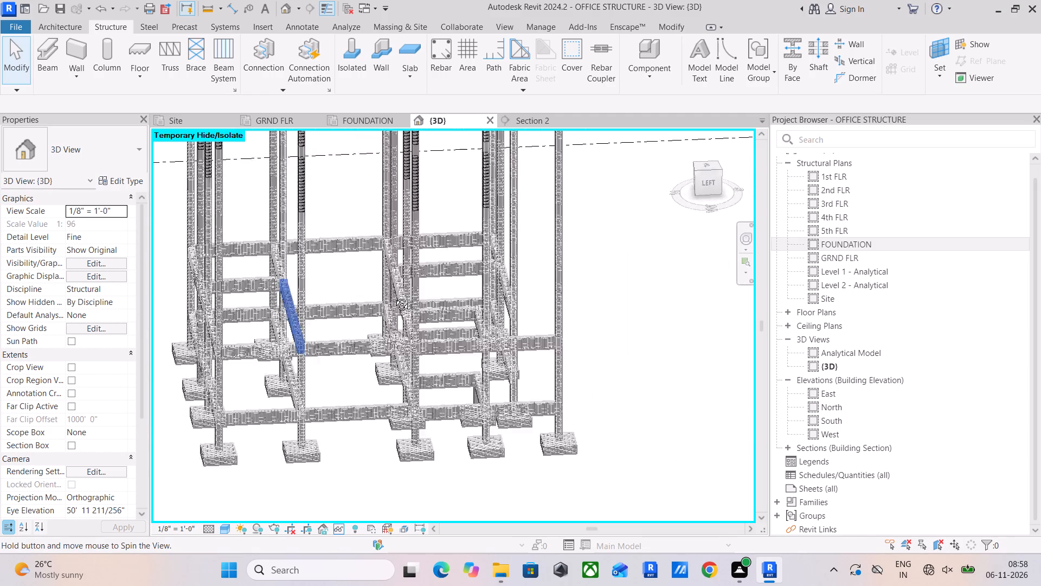
pyautogui.keyDown('shift'); pyautogui.moveTo(394, 296); pyautogui.dragTo(407, 279, button='middle'); pyautogui.keyUp('shift')
pyautogui.click(260, 123)
pyautogui.scroll(-4, 412, 290)
pyautogui.moveTo(415, 294); pyautogui.dragTo(299, 366, button='middle')
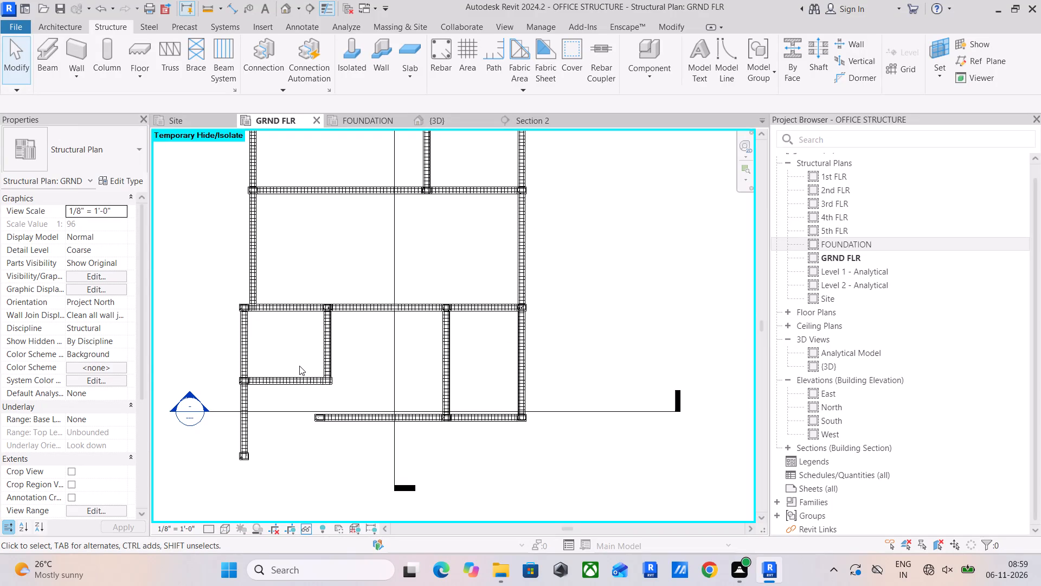
pyautogui.scroll(-4, 299, 366)
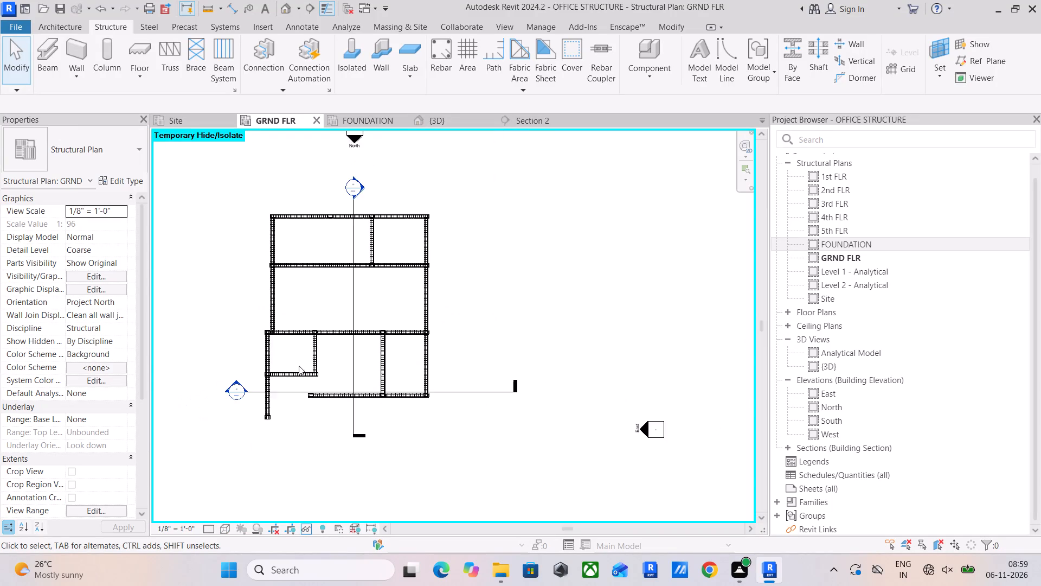
pyautogui.moveTo(299, 366); pyautogui.dragTo(305, 408, button='middle')
pyautogui.scroll(5, 346, 301)
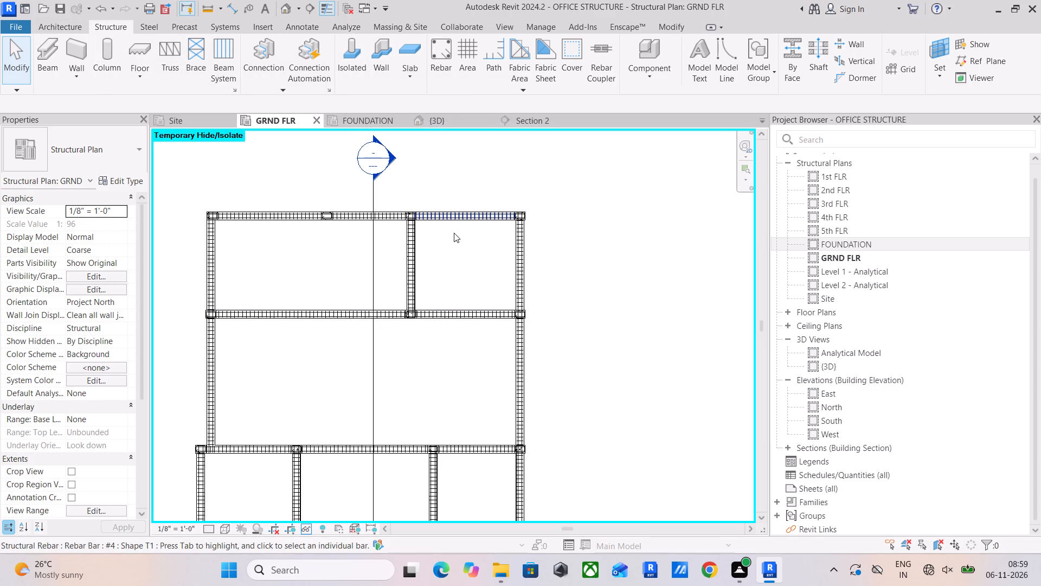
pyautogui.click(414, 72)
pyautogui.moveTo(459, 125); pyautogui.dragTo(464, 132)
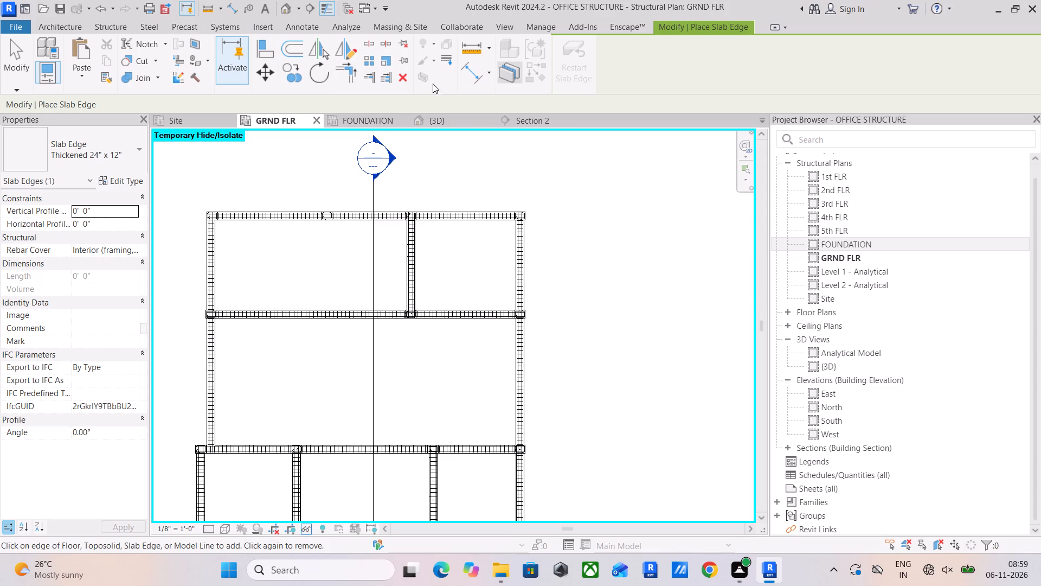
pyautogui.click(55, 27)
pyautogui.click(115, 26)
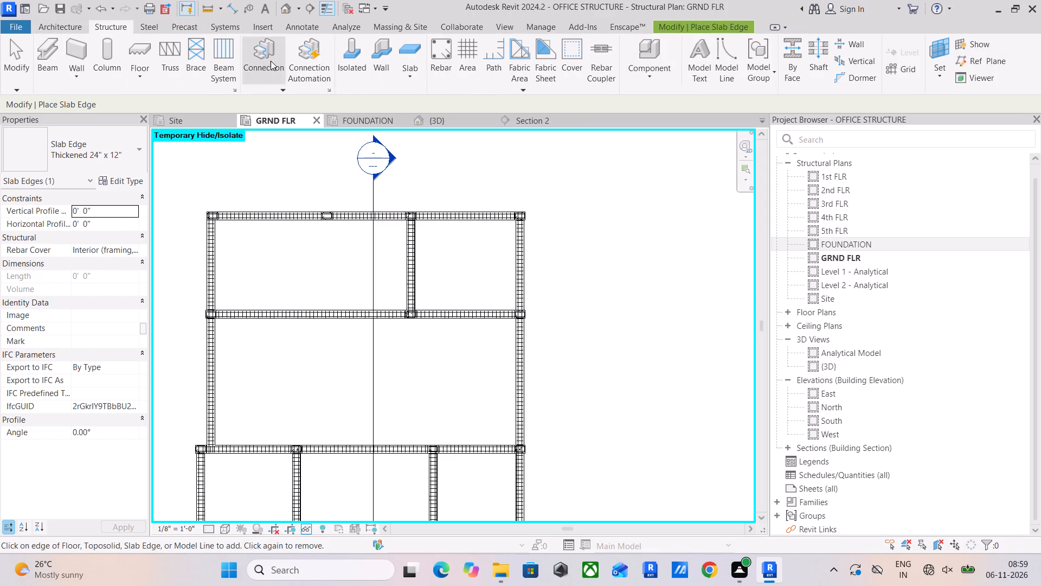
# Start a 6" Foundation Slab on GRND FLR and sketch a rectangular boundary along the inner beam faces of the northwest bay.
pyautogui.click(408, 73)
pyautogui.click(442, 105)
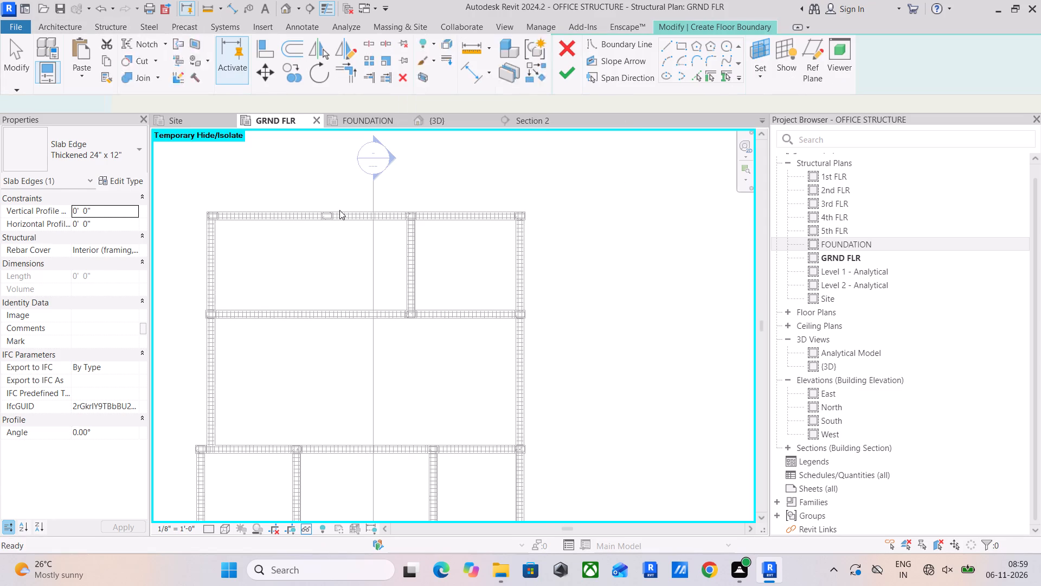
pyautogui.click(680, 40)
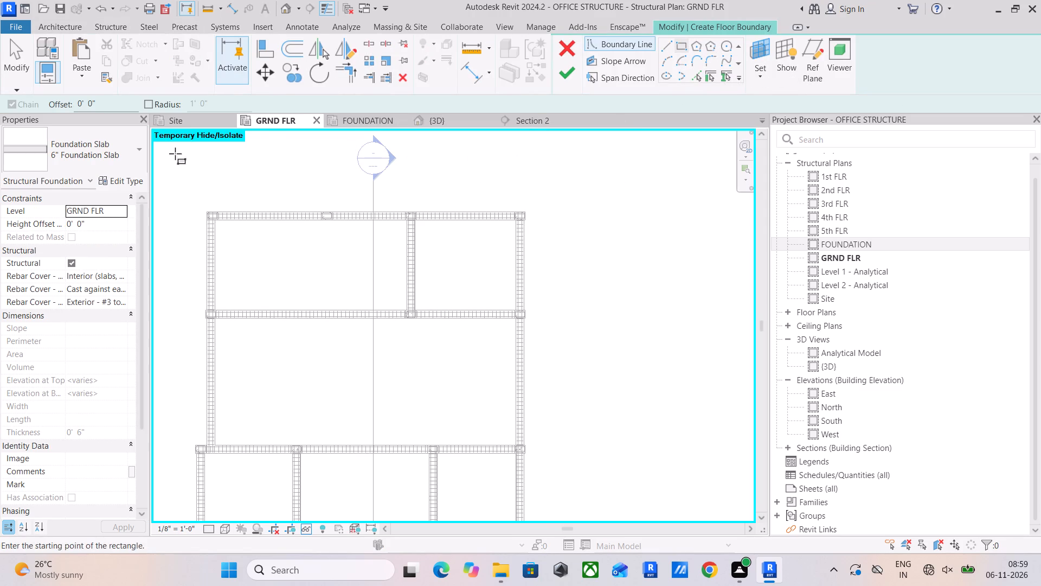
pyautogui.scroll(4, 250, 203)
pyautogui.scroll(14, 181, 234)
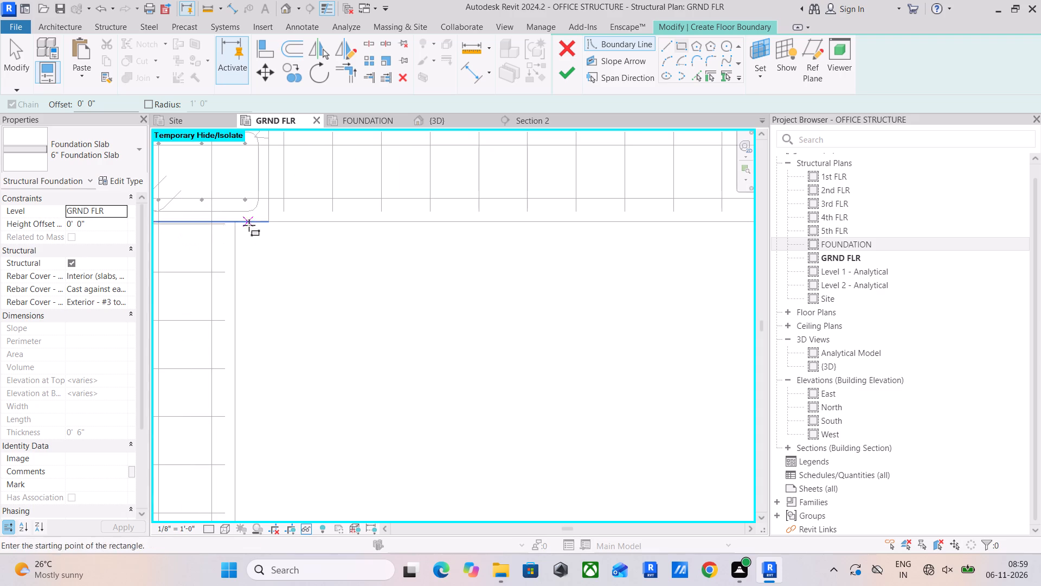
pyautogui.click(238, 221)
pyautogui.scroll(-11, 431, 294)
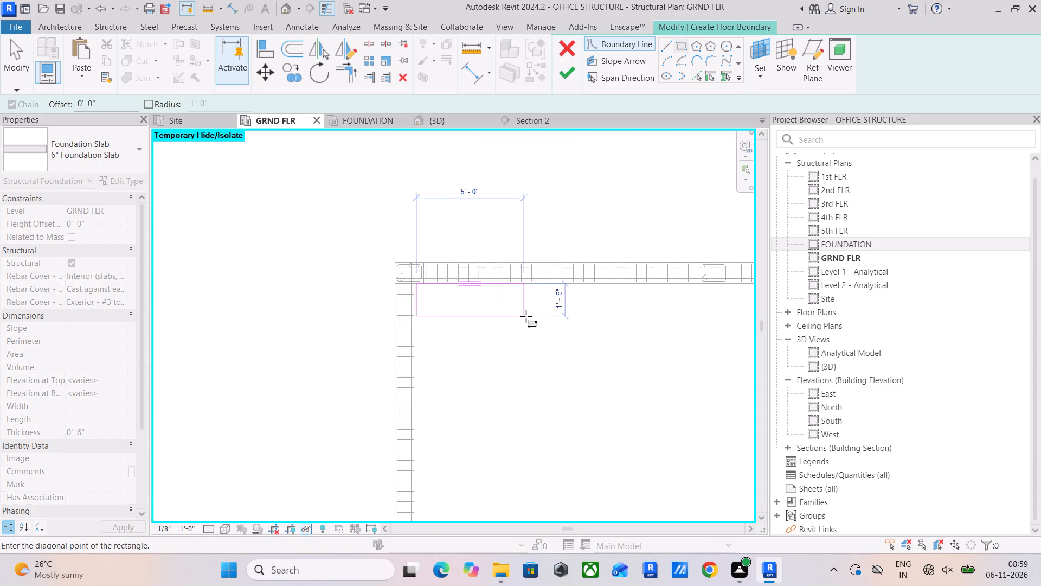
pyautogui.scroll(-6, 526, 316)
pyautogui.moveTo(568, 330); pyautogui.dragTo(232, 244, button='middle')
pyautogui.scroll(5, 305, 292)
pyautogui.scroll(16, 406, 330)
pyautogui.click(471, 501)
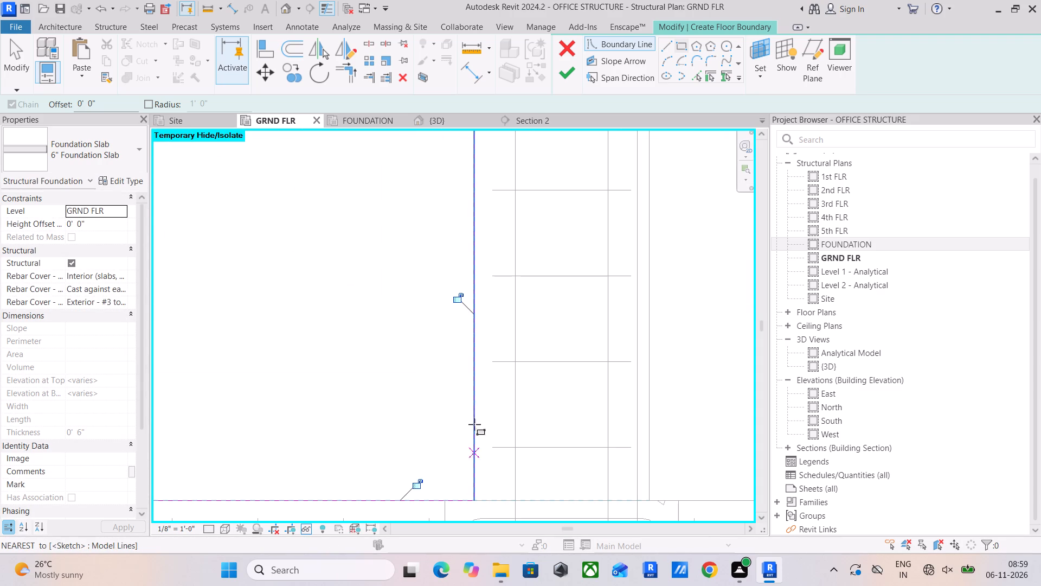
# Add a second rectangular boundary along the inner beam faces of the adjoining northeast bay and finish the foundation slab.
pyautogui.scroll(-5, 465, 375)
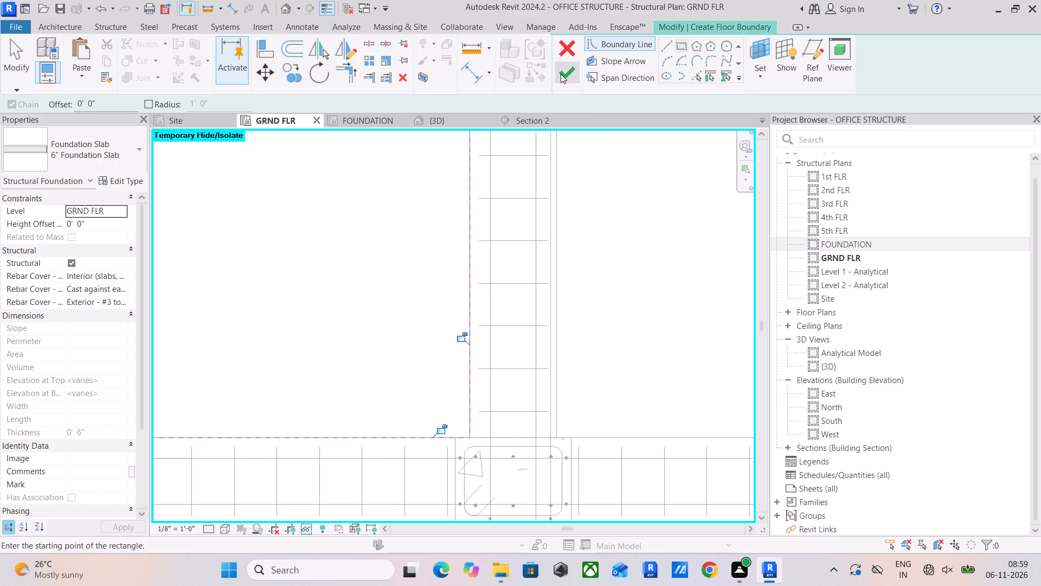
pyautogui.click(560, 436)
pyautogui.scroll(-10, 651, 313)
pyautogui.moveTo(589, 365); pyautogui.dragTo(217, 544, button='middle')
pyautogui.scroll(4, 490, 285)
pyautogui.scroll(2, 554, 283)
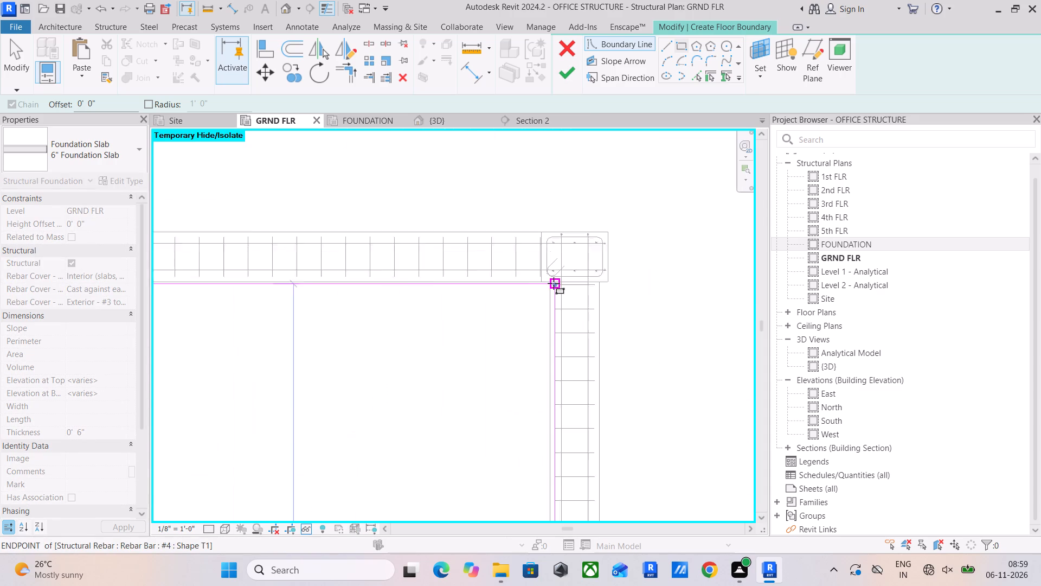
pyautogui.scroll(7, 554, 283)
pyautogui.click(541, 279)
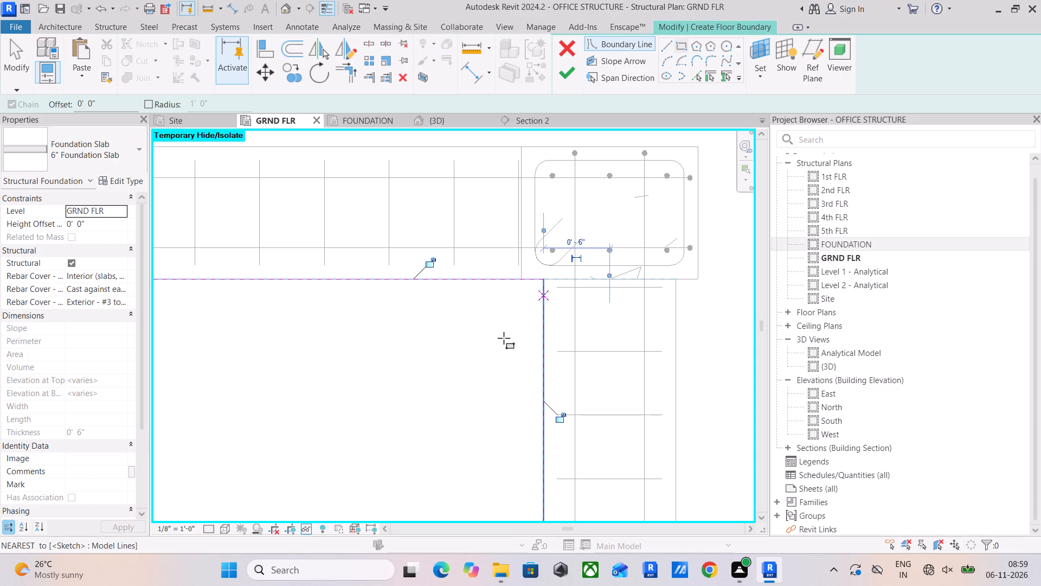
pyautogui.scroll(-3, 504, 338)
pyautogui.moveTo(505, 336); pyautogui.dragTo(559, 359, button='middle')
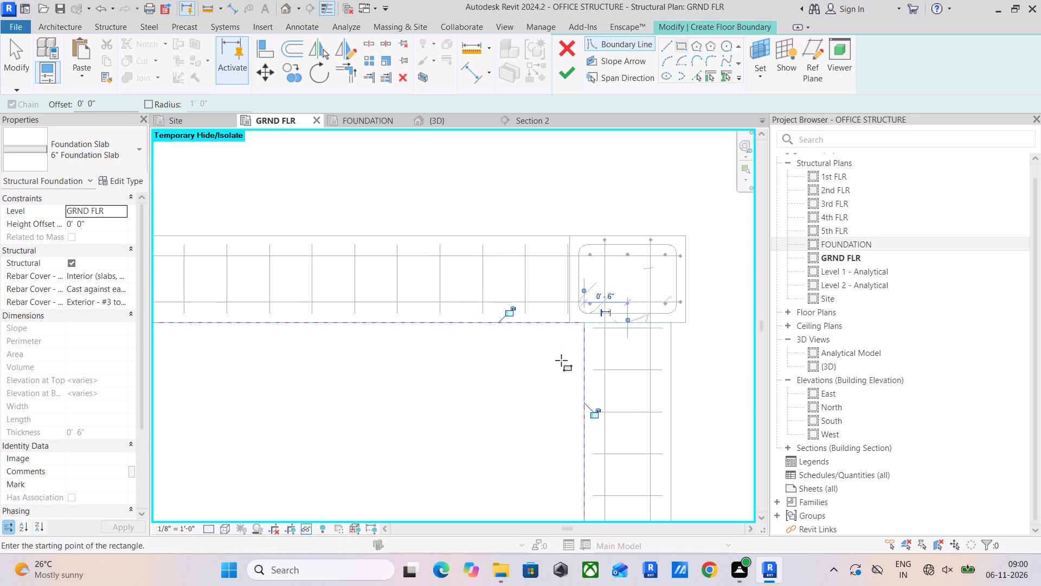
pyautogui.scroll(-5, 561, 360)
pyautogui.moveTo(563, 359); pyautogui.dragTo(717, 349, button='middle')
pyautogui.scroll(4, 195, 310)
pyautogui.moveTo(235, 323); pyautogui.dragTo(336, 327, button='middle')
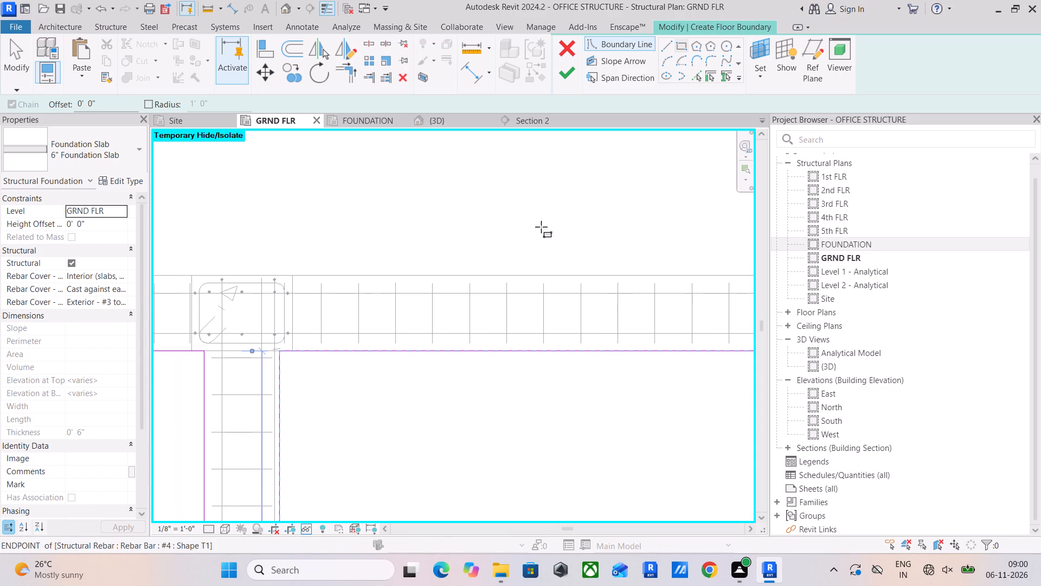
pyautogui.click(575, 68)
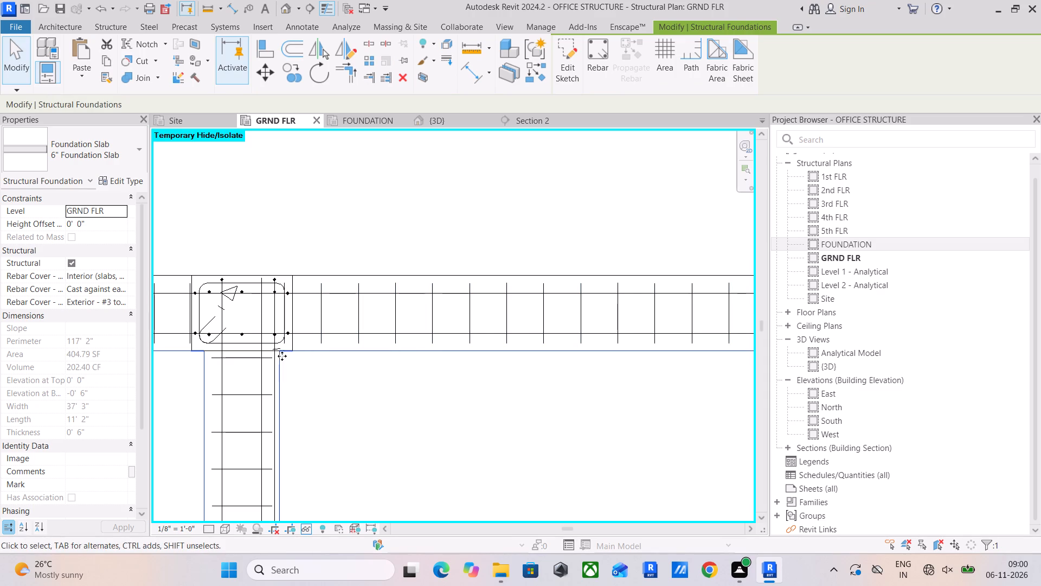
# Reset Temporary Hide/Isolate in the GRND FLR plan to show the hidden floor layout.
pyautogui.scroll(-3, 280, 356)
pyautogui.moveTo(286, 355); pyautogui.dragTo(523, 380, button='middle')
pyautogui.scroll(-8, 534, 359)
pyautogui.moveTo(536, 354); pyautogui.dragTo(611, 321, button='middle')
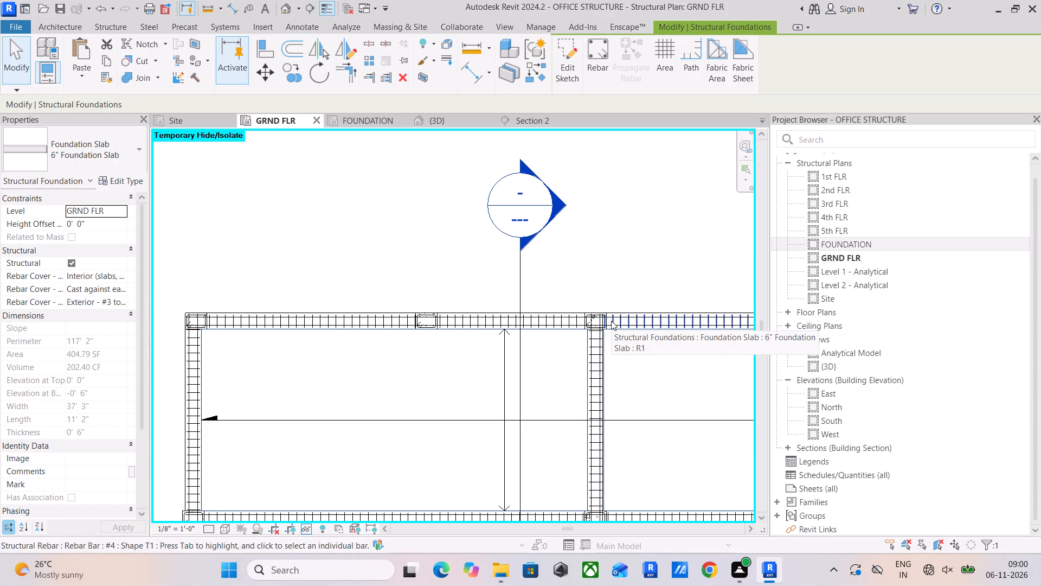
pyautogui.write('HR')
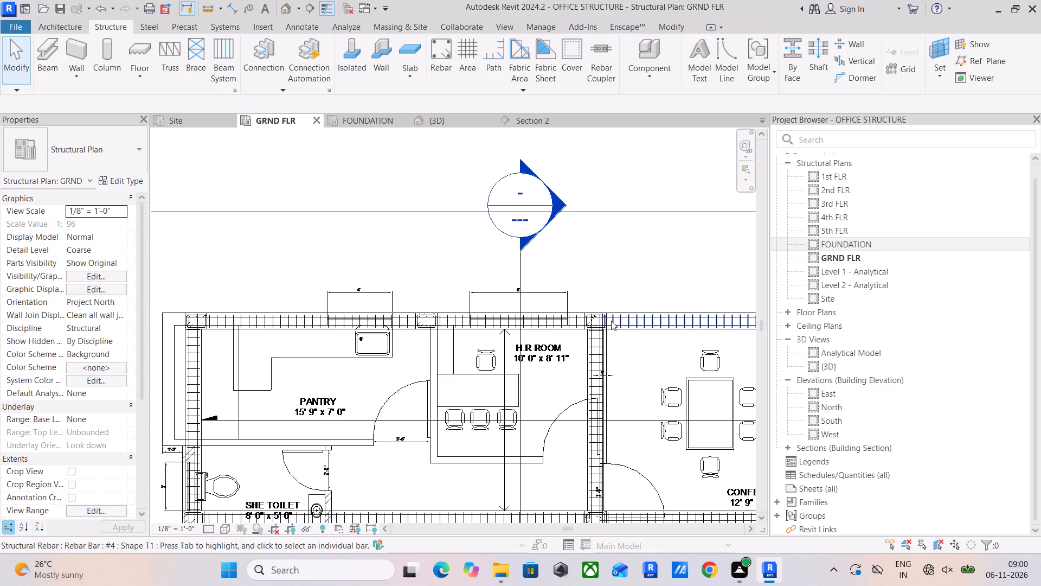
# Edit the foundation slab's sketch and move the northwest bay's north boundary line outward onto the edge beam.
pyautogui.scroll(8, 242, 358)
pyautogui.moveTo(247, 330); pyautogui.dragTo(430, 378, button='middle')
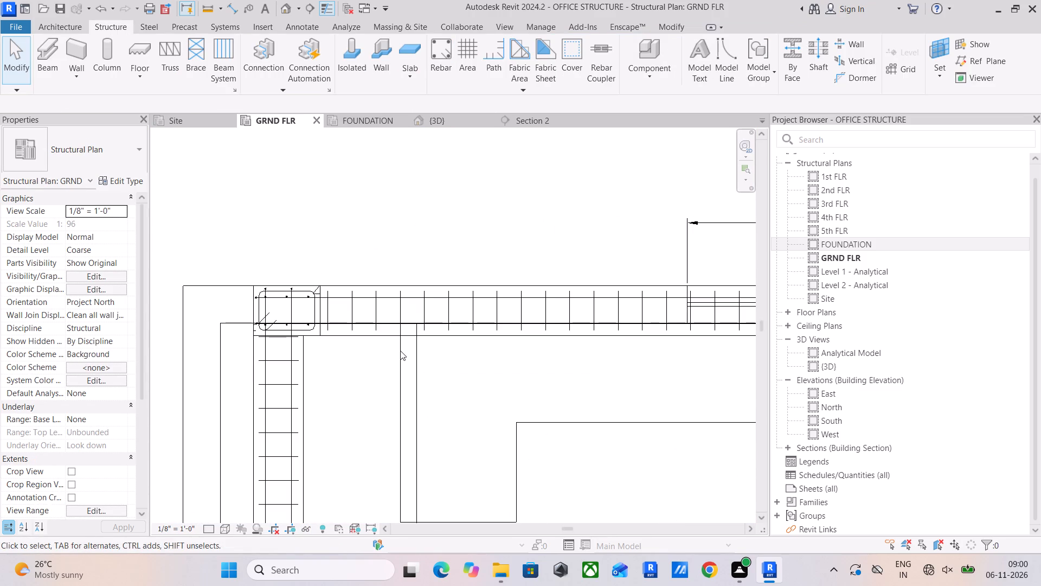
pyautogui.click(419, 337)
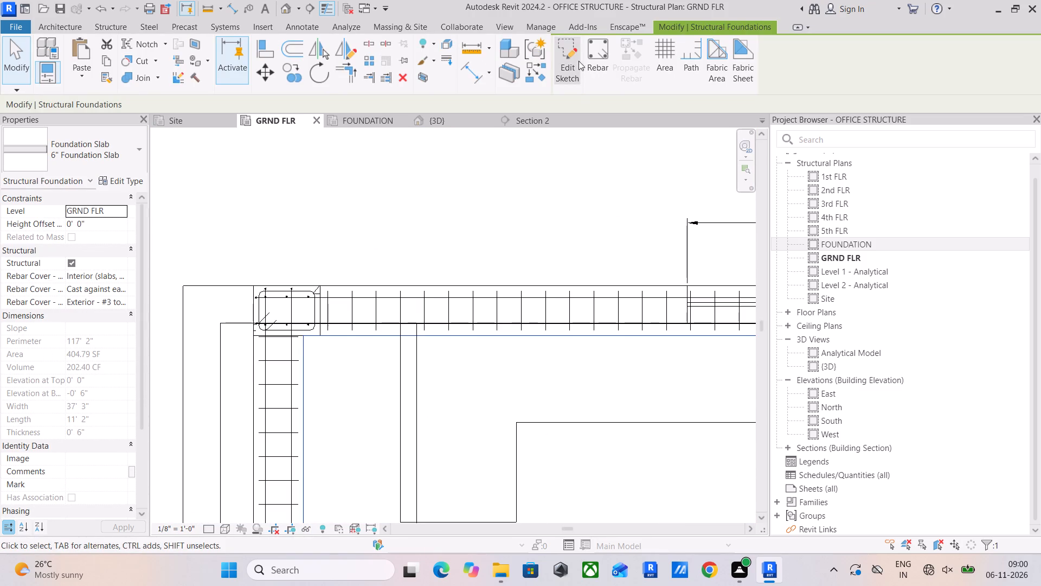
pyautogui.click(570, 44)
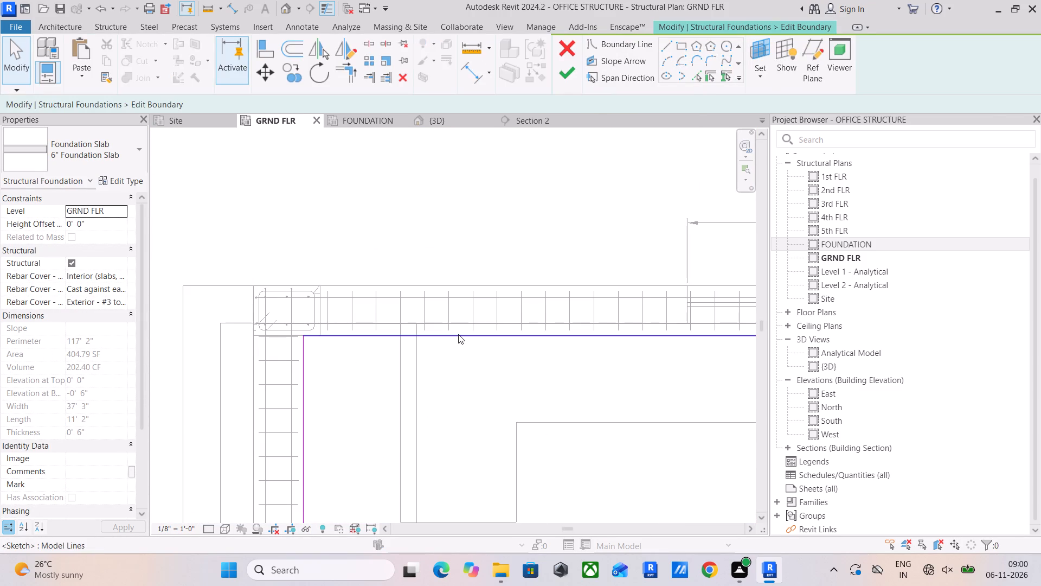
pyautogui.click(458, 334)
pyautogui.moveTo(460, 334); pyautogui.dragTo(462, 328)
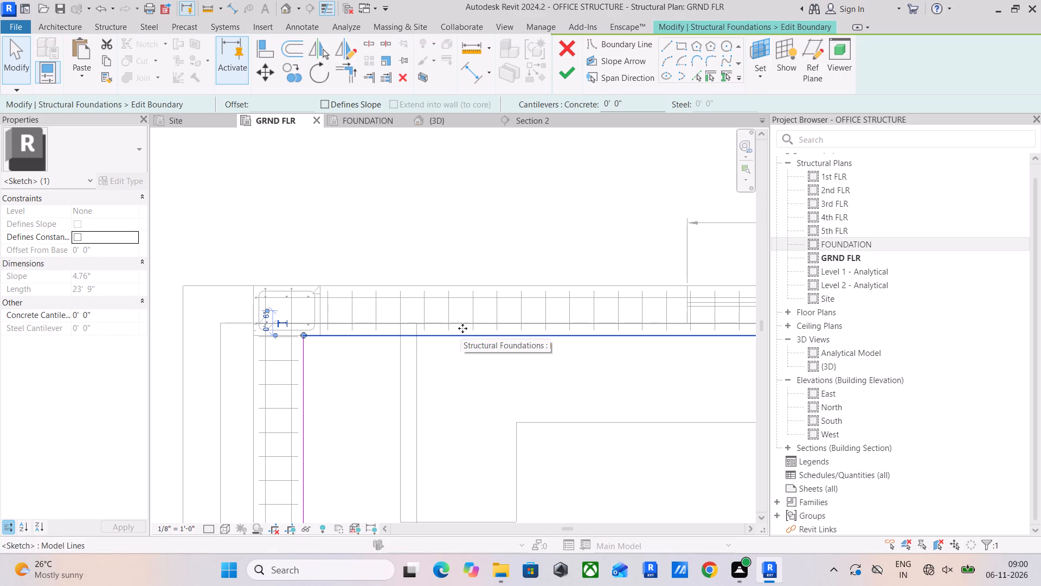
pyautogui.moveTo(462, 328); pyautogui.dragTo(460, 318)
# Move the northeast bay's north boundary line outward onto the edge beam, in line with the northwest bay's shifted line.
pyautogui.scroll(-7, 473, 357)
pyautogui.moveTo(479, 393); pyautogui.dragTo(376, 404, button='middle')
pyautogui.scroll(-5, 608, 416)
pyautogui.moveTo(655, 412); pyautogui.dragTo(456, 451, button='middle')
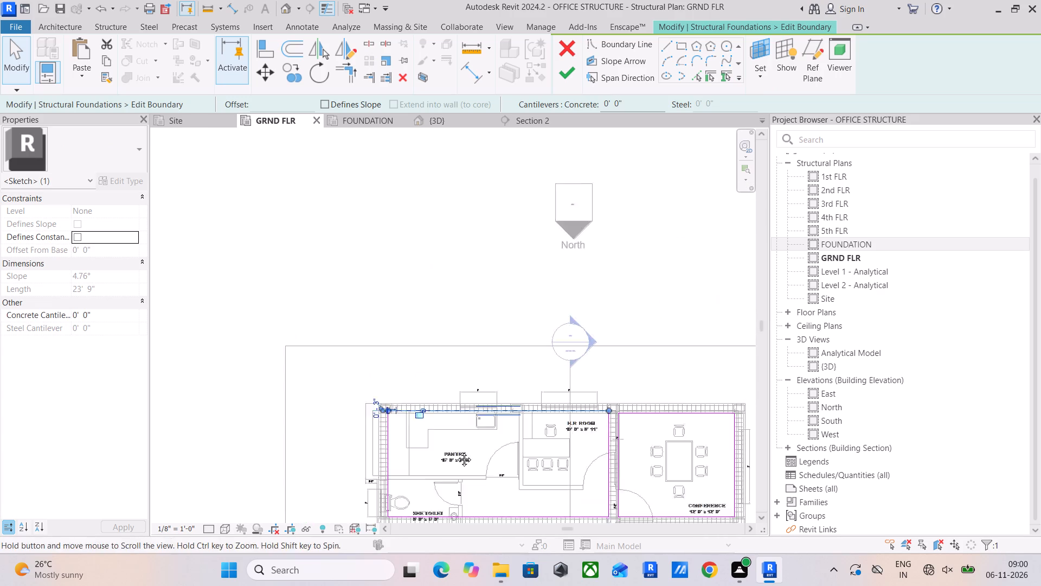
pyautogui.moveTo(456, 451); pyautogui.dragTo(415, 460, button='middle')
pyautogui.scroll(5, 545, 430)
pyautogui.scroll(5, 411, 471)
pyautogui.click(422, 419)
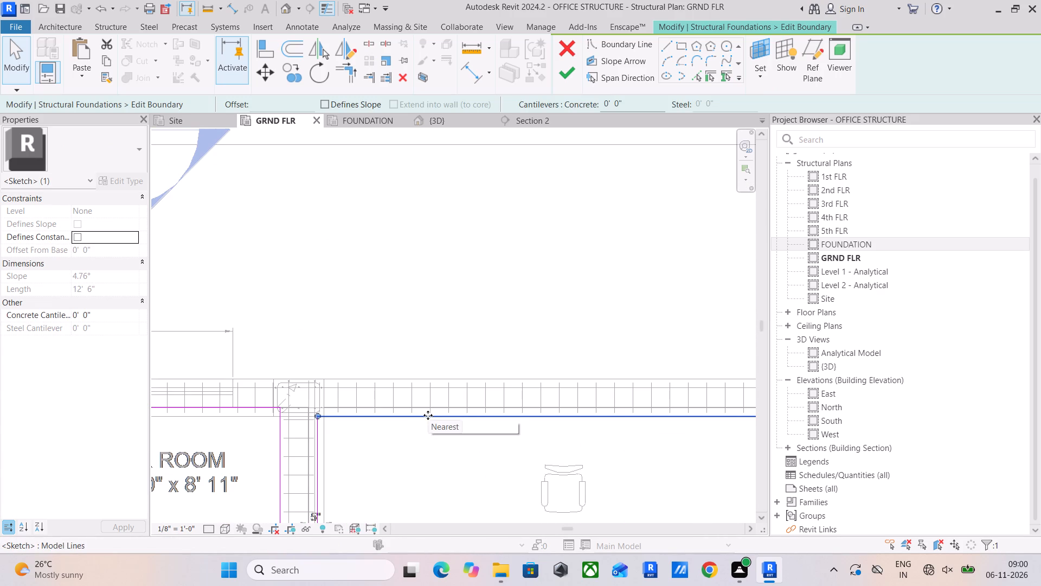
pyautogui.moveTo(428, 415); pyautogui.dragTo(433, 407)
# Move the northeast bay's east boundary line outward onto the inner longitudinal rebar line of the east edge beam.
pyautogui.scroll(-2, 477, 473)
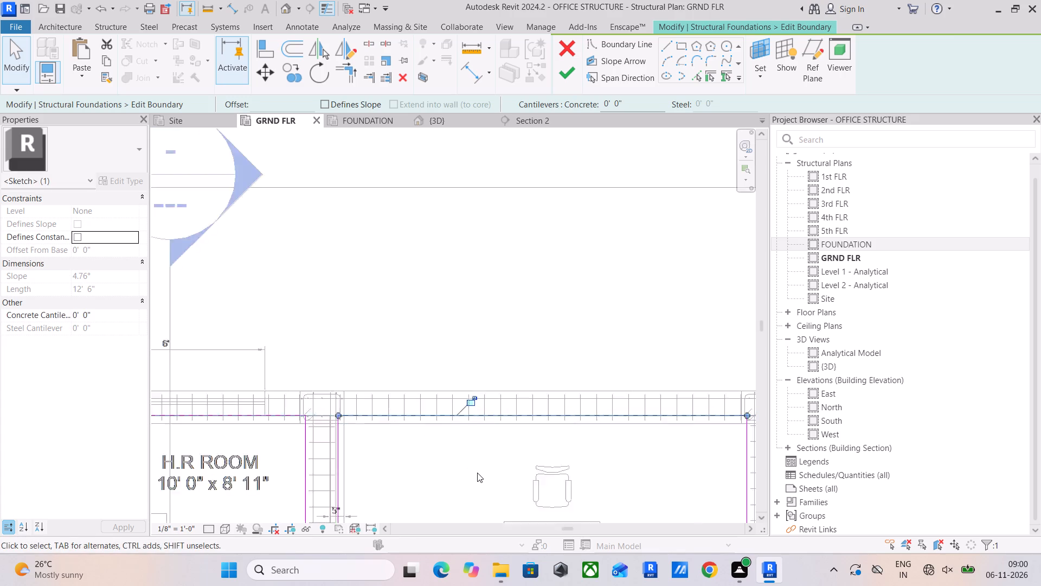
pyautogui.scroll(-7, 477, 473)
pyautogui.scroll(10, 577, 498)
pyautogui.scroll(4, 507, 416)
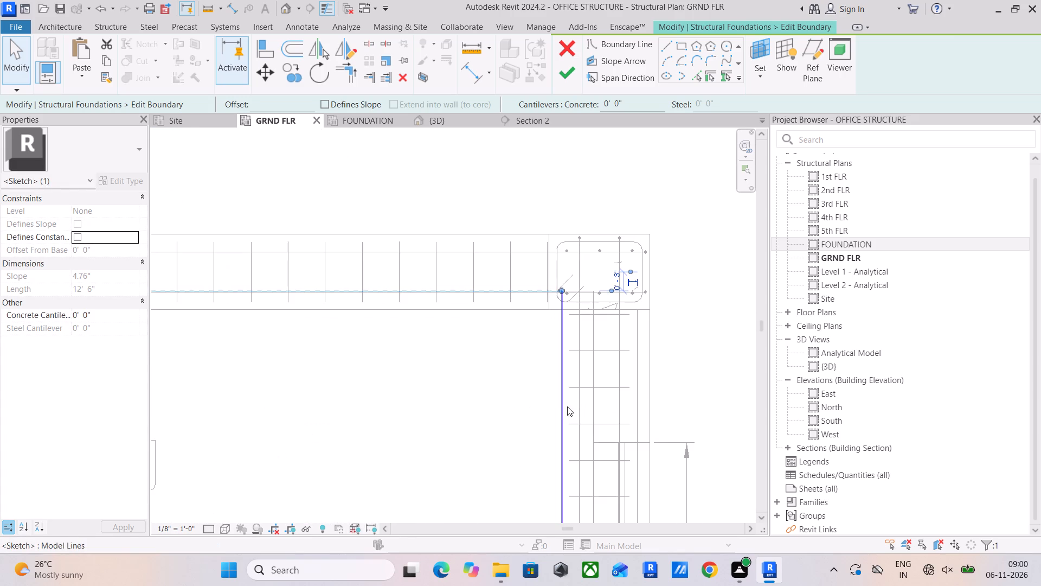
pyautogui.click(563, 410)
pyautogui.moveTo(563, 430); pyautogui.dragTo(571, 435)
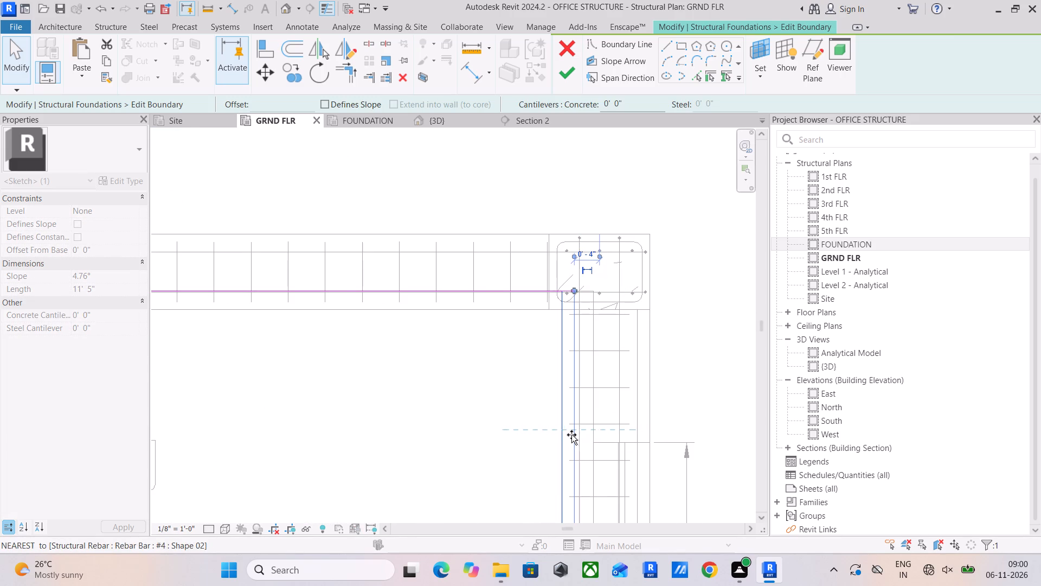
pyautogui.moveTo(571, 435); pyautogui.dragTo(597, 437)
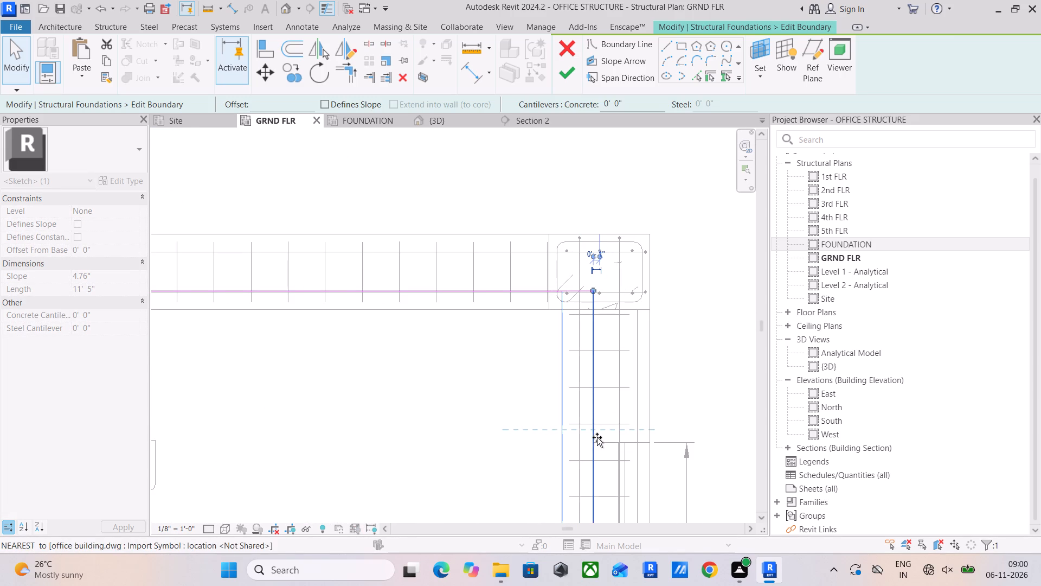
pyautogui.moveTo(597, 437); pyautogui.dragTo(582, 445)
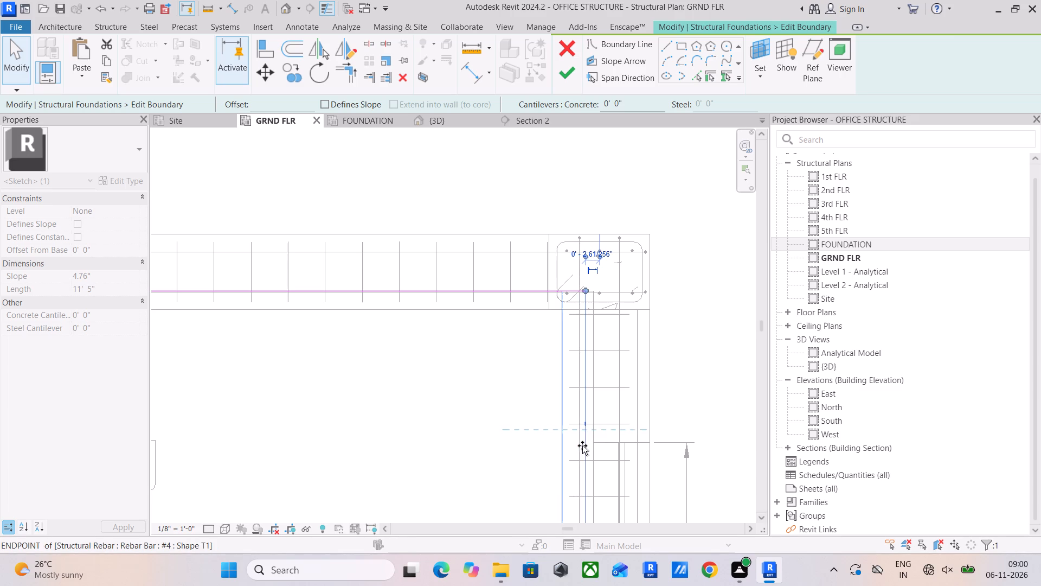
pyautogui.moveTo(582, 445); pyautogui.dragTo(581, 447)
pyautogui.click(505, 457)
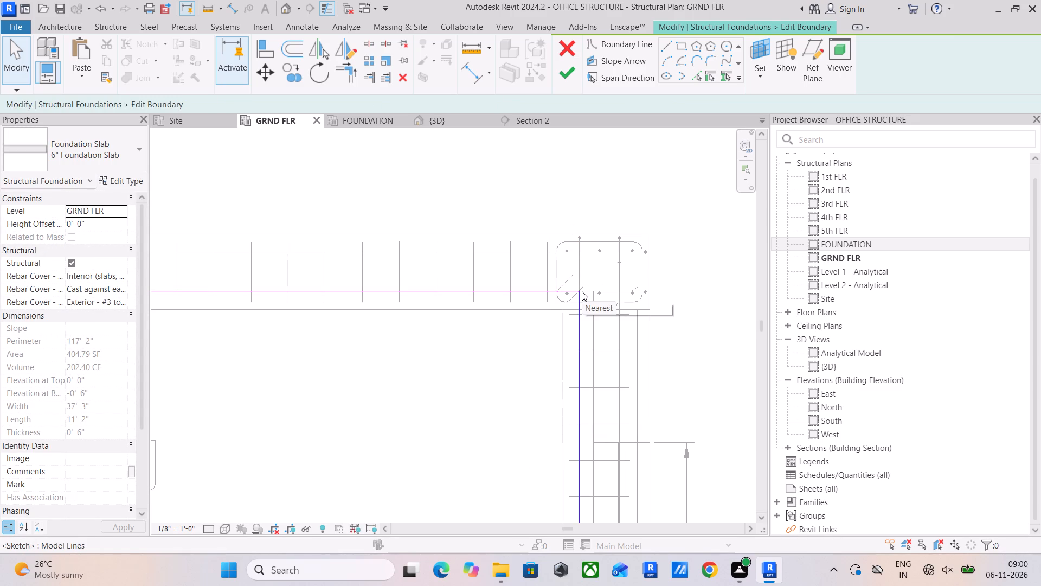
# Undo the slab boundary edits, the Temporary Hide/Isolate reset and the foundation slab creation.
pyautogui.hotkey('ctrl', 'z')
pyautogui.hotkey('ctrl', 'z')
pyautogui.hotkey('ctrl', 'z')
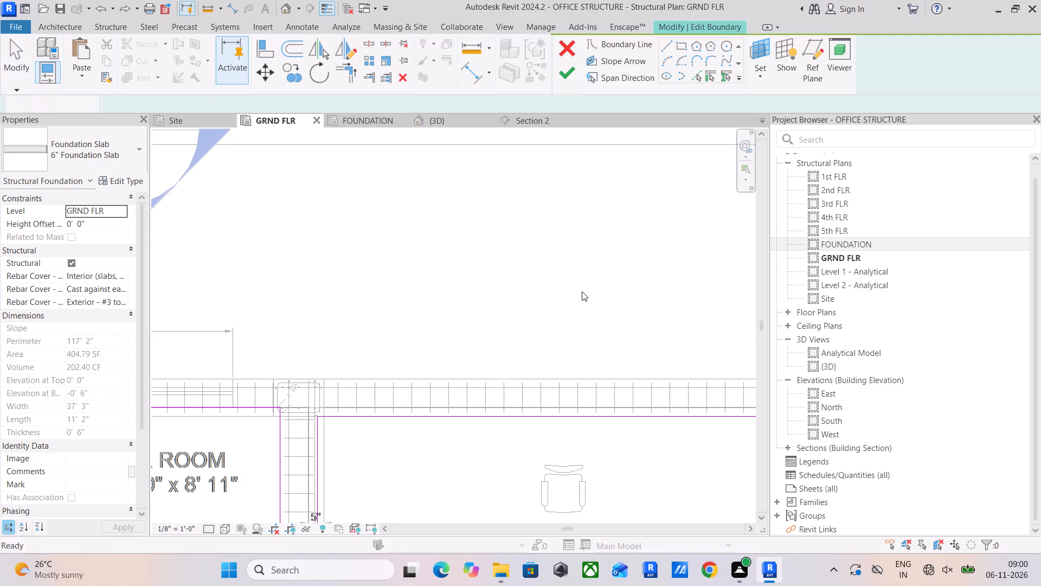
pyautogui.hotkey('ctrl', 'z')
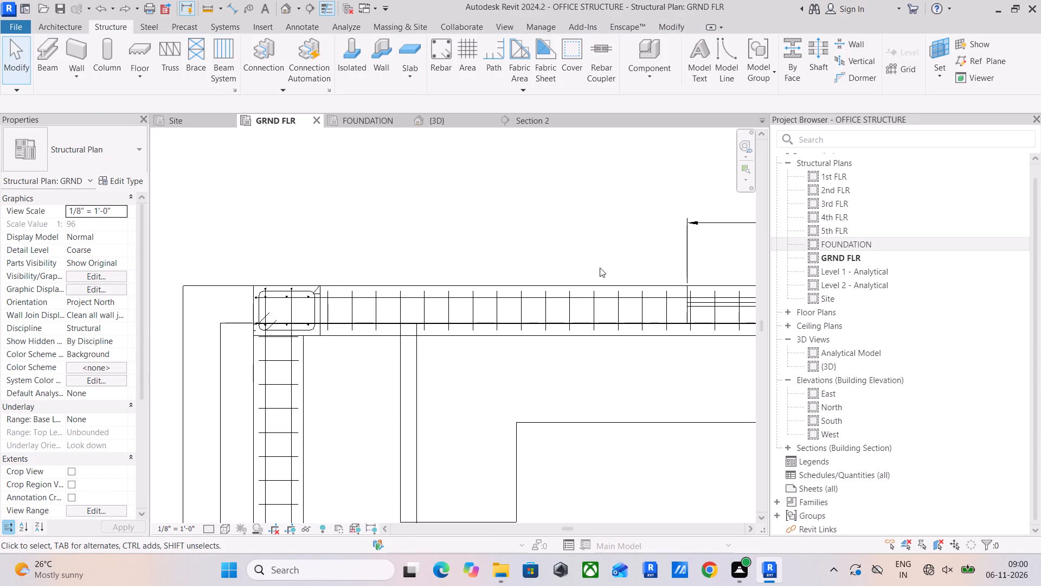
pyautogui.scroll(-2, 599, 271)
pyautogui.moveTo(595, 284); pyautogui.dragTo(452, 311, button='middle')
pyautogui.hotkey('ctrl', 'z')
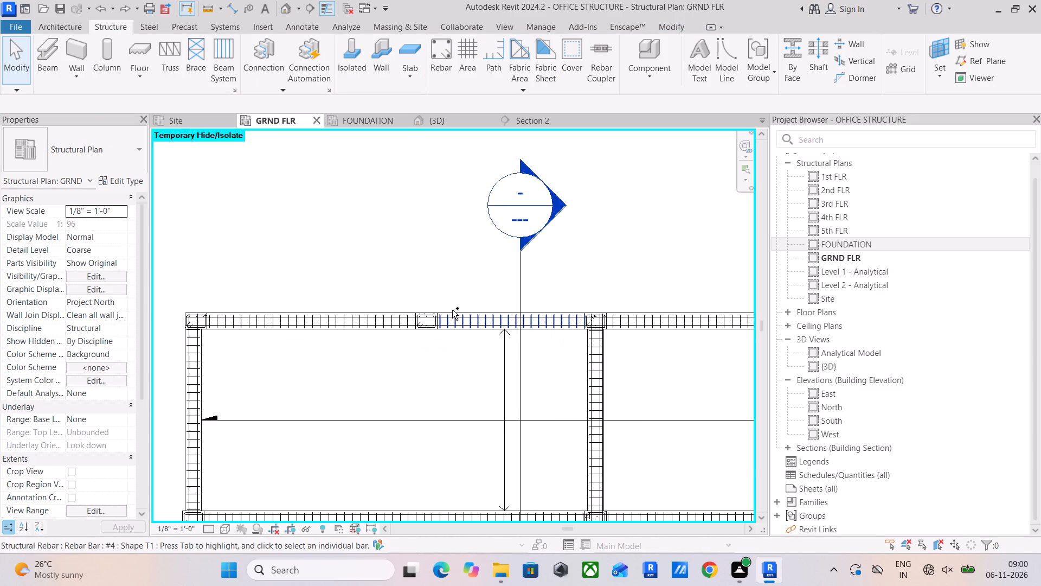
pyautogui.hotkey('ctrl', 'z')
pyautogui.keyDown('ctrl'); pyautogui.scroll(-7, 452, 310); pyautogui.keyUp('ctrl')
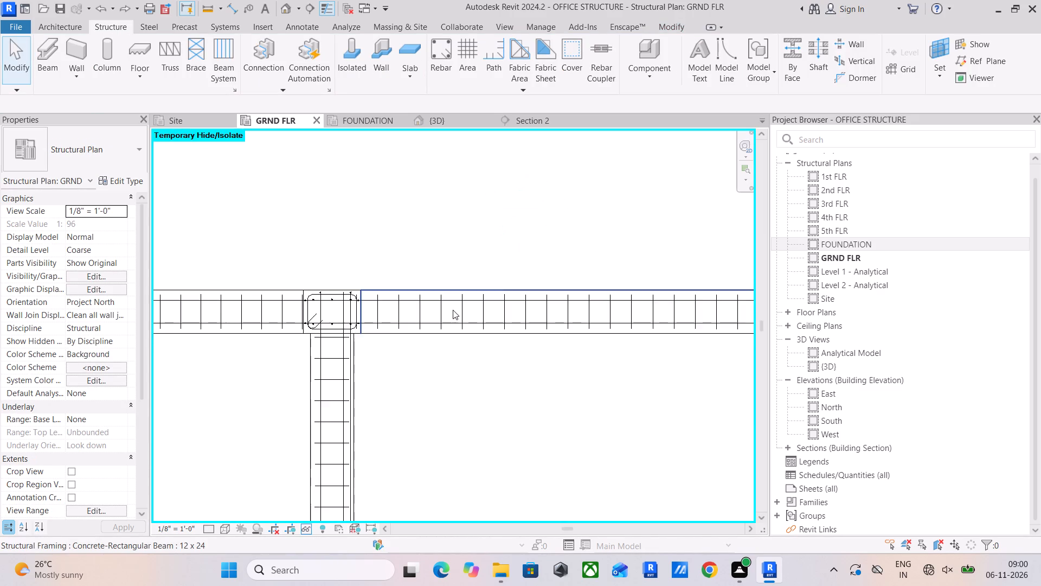
# Redo the undone foundation slab creation in the two north bays on GRND FLR.
pyautogui.keyDown('ctrl'); pyautogui.scroll(-9, 453, 310); pyautogui.keyUp('ctrl')
pyautogui.moveTo(461, 320); pyautogui.dragTo(477, 311, button='middle')
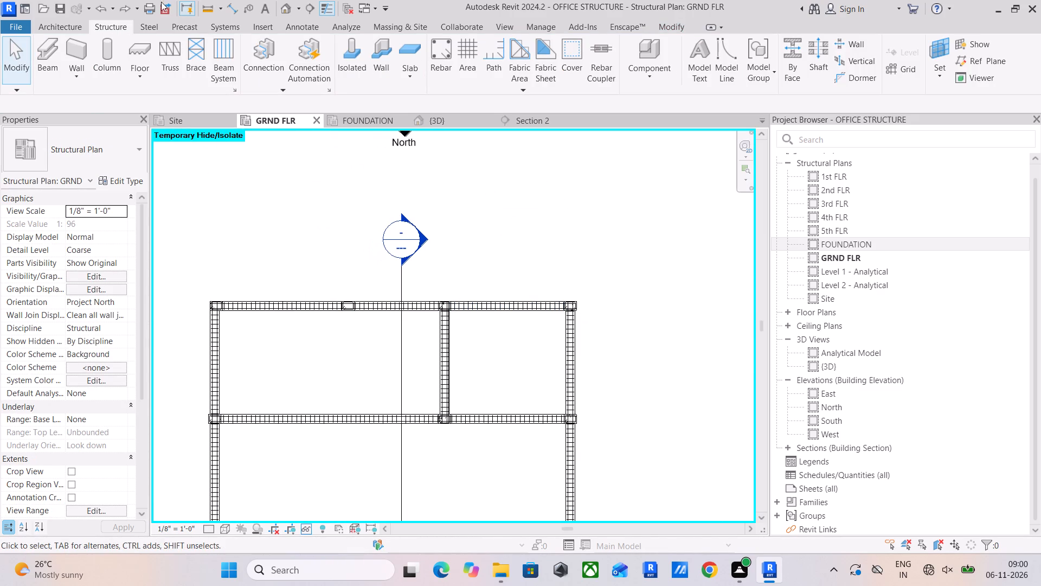
pyautogui.click(126, 10)
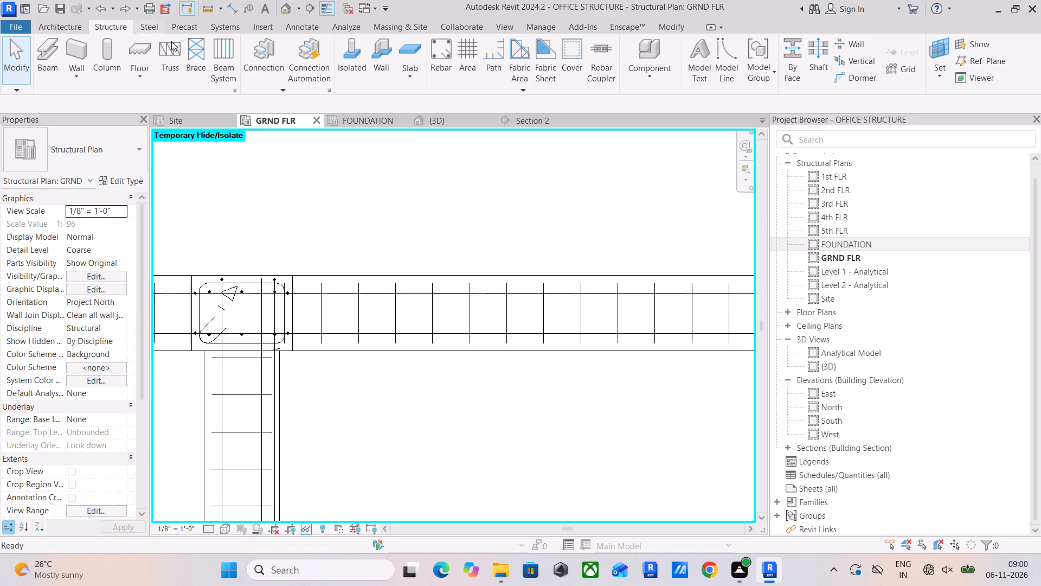
pyautogui.scroll(-4, 325, 378)
pyautogui.moveTo(333, 374); pyautogui.dragTo(448, 257, button='middle')
pyautogui.scroll(1, 448, 257)
pyautogui.scroll(-1, 439, 269)
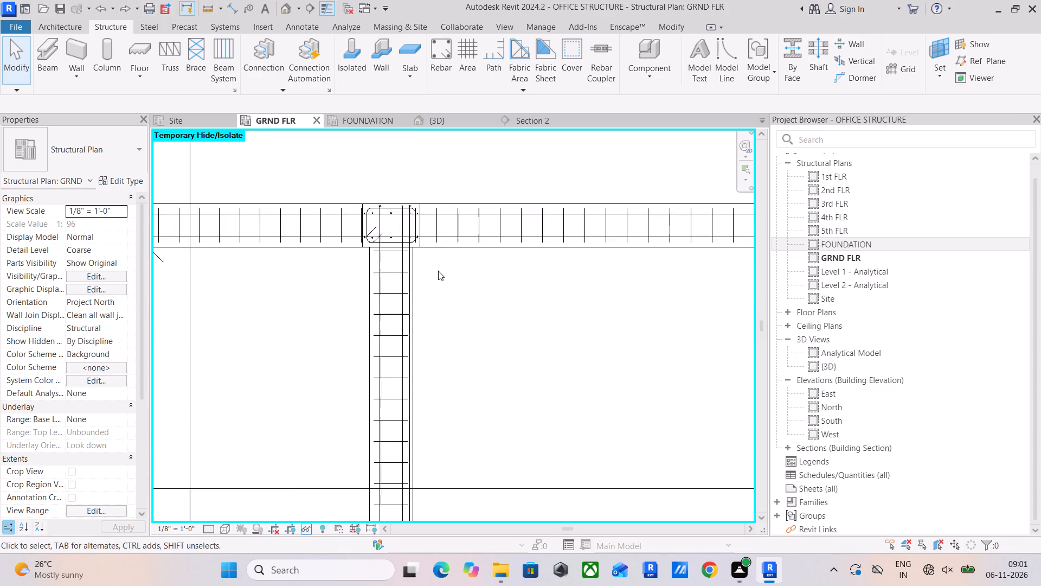
pyautogui.scroll(-8, 438, 271)
pyautogui.moveTo(440, 270); pyautogui.dragTo(537, 184, button='middle')
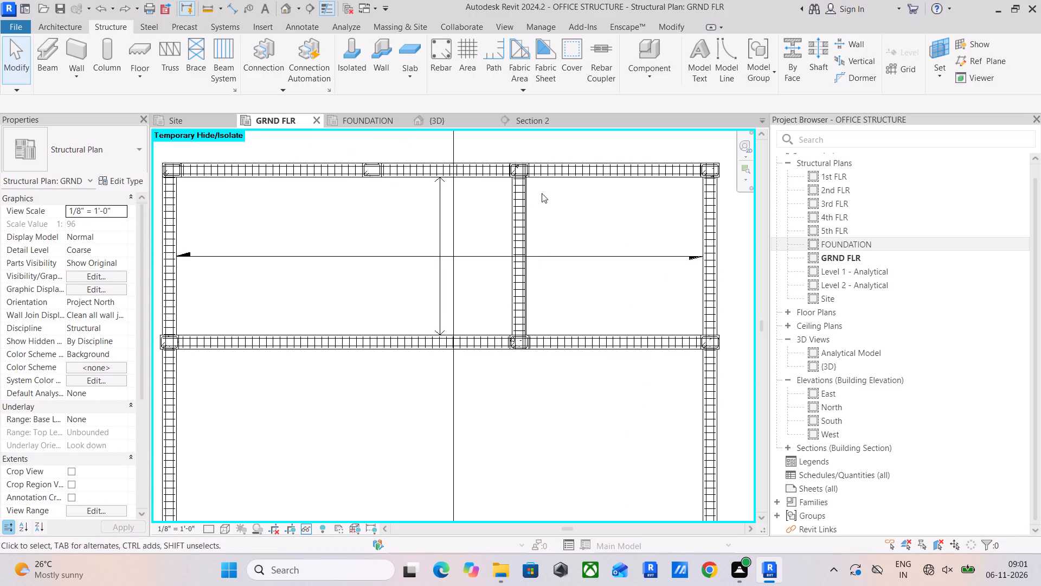
# Start a new 6" foundation slab and sketch a rectangular boundary 15'-8" deep between the beam faces of the large central bay.
pyautogui.scroll(4, 282, 176)
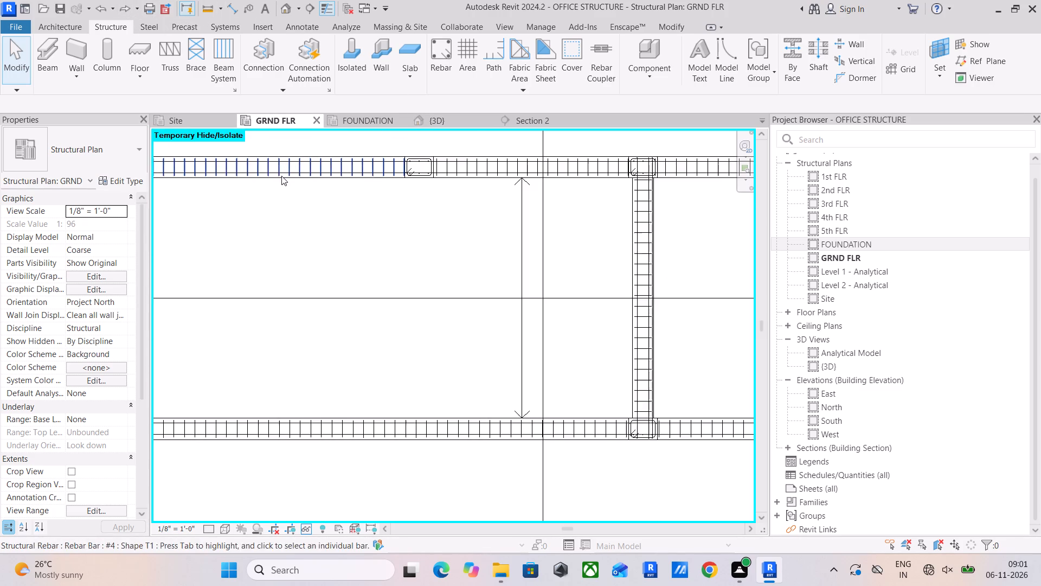
pyautogui.click(405, 65)
pyautogui.click(430, 104)
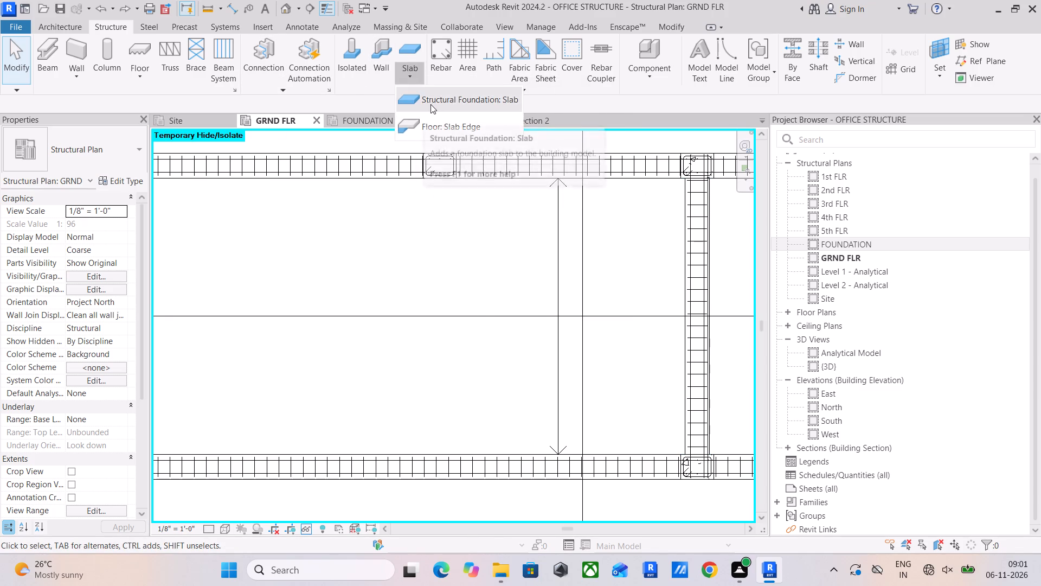
pyautogui.click(681, 43)
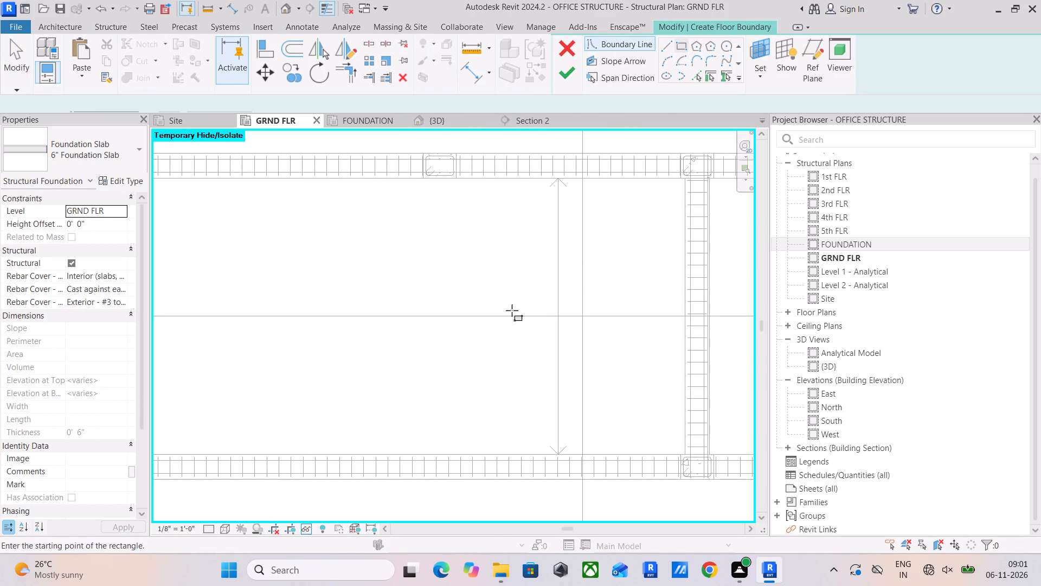
pyautogui.scroll(-4, 509, 315)
pyautogui.moveTo(542, 305); pyautogui.dragTo(573, 208, button='middle')
pyautogui.scroll(13, 322, 317)
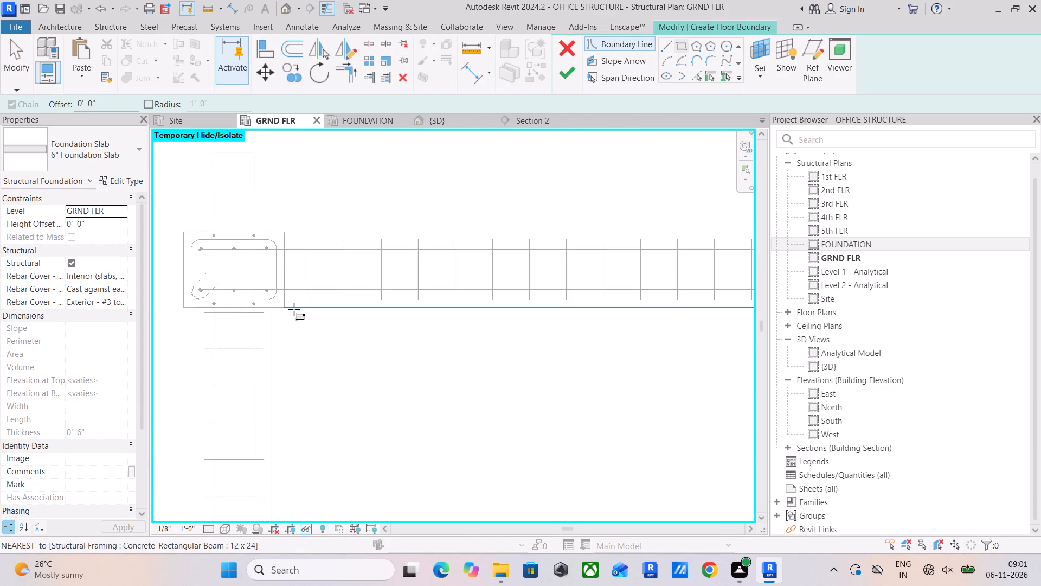
pyautogui.moveTo(272, 308); pyautogui.dragTo(279, 314)
pyautogui.scroll(-9, 541, 372)
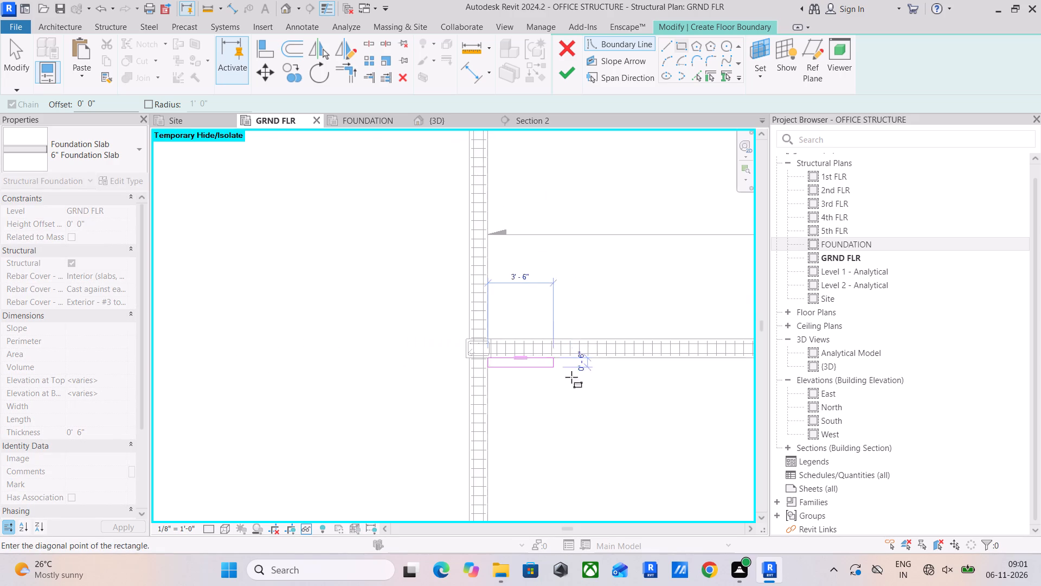
pyautogui.scroll(-7, 571, 377)
pyautogui.moveTo(640, 384); pyautogui.dragTo(348, 217, button='middle')
pyautogui.scroll(5, 557, 294)
pyautogui.scroll(5, 614, 362)
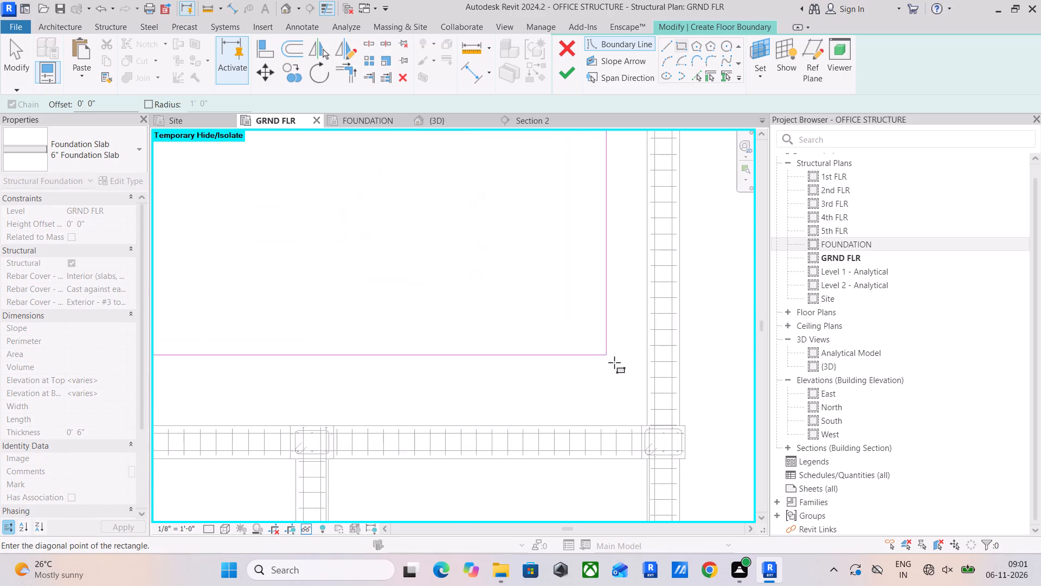
pyautogui.scroll(11, 657, 432)
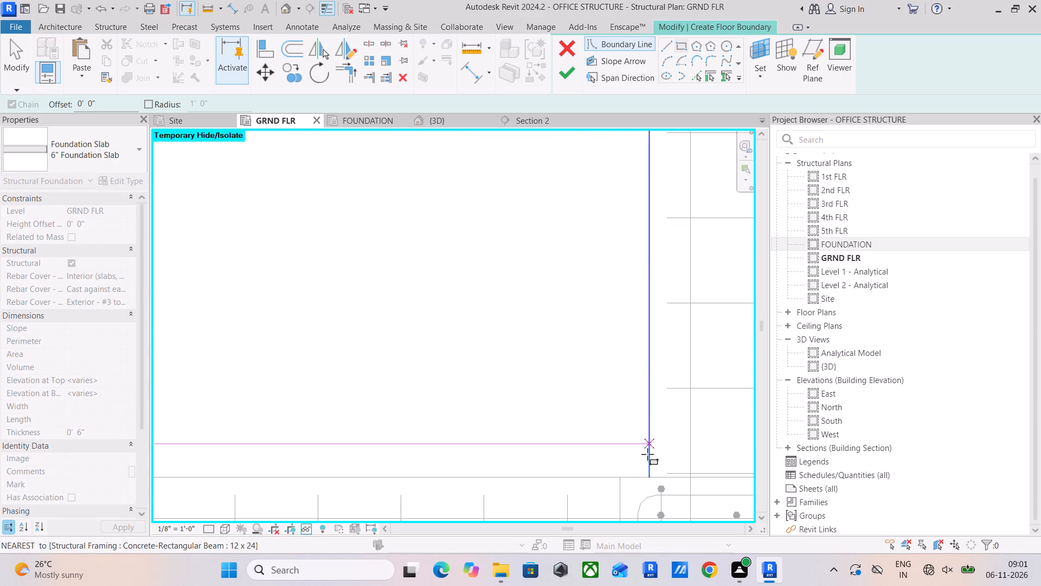
pyautogui.click(646, 474)
pyautogui.scroll(-12, 544, 293)
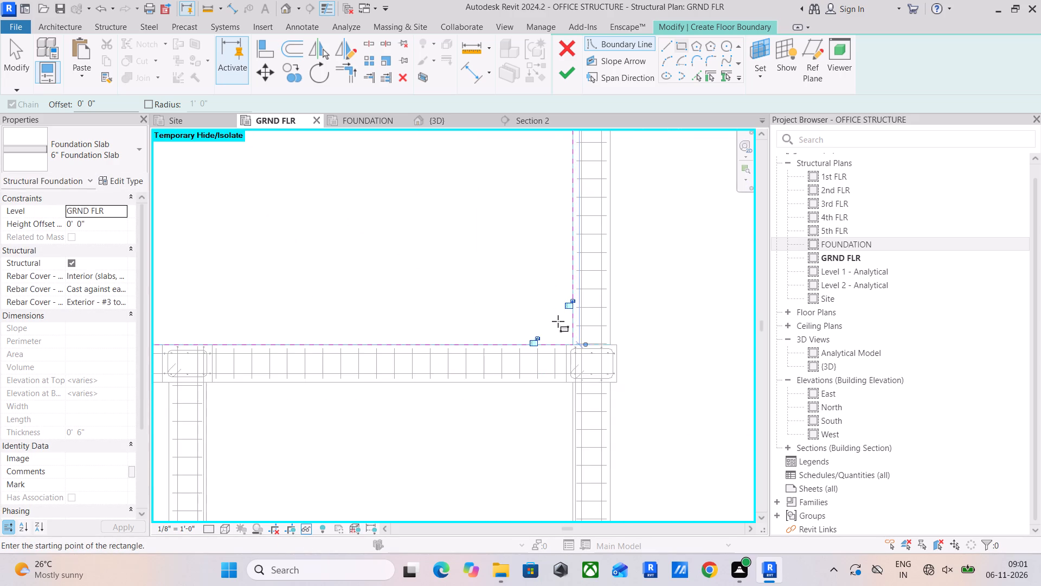
# Add a 9'-5" deep rectangular boundary along the inner beam faces of the small bay southwest of the central bay.
pyautogui.scroll(-4, 558, 321)
pyautogui.scroll(-3, 481, 335)
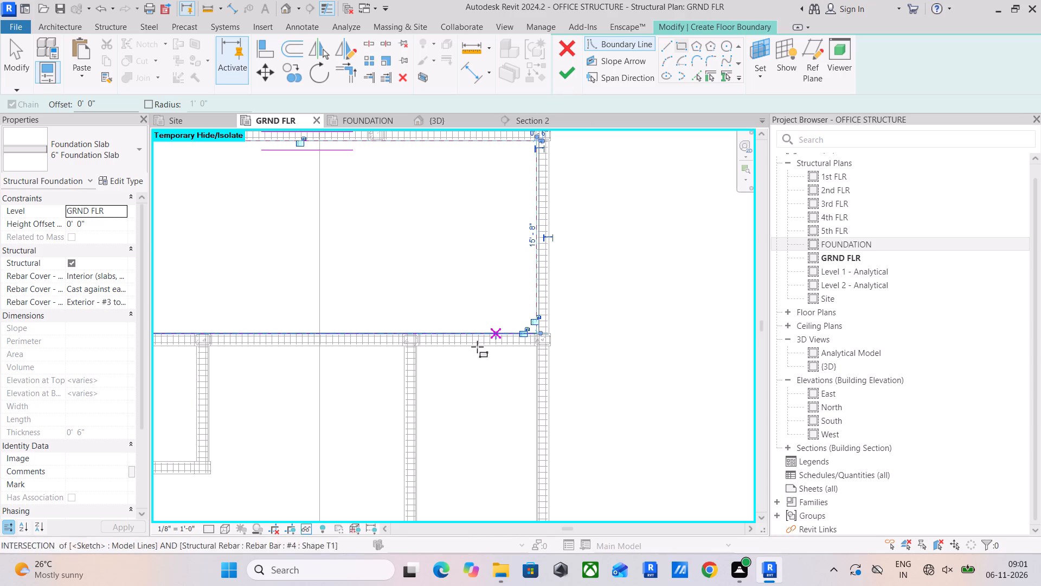
pyautogui.moveTo(483, 313); pyautogui.dragTo(534, 237, button='middle')
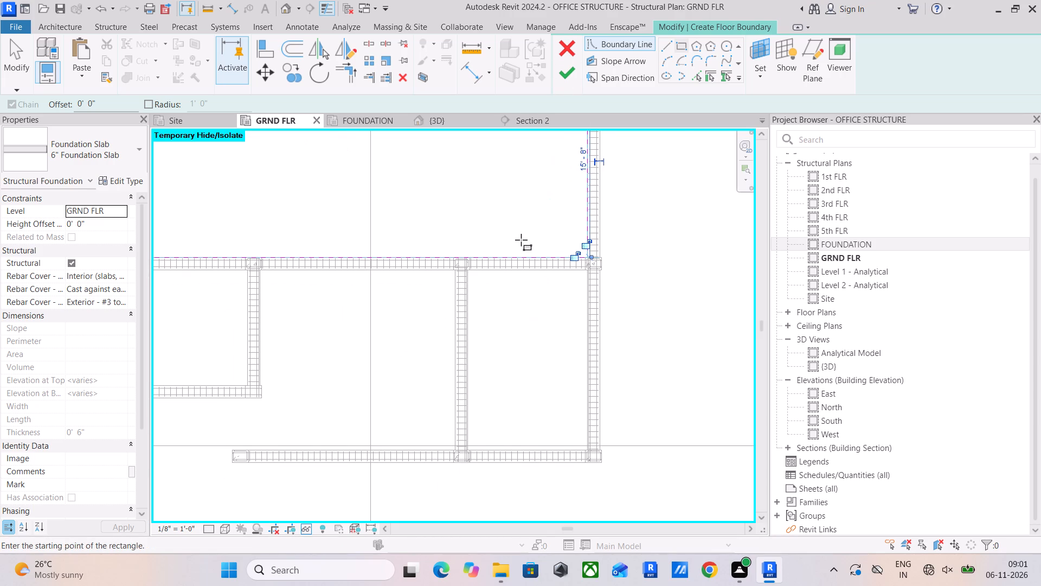
pyautogui.scroll(5, 427, 260)
pyautogui.moveTo(500, 311); pyautogui.dragTo(798, 226, button='middle')
pyautogui.scroll(-3, 498, 262)
pyautogui.moveTo(500, 264); pyautogui.dragTo(588, 289, button='middle')
pyautogui.scroll(5, 367, 270)
pyautogui.scroll(7, 303, 230)
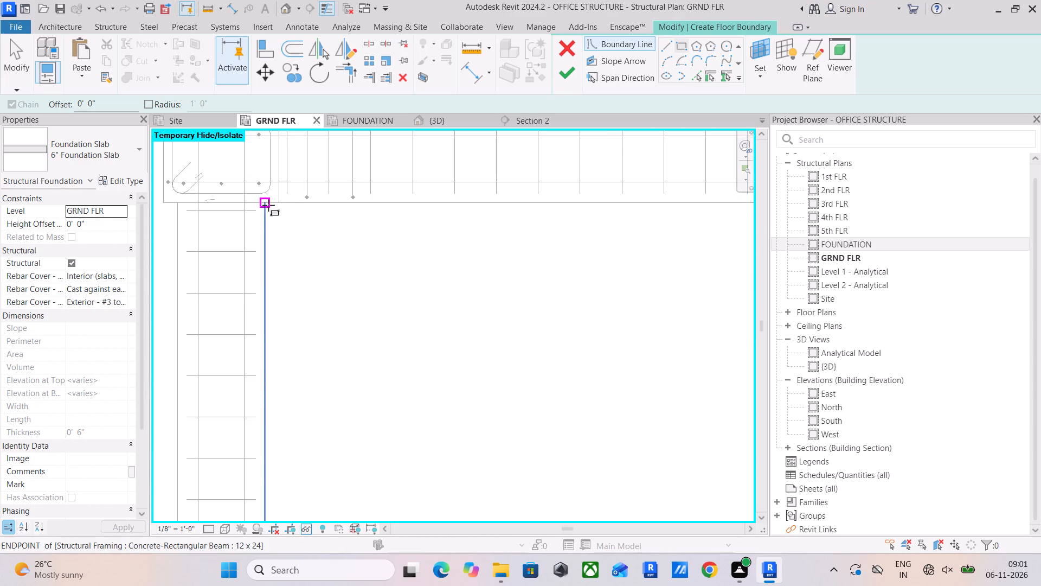
pyautogui.click(268, 205)
pyautogui.scroll(-9, 442, 314)
pyautogui.moveTo(516, 349); pyautogui.dragTo(357, 137, button='middle')
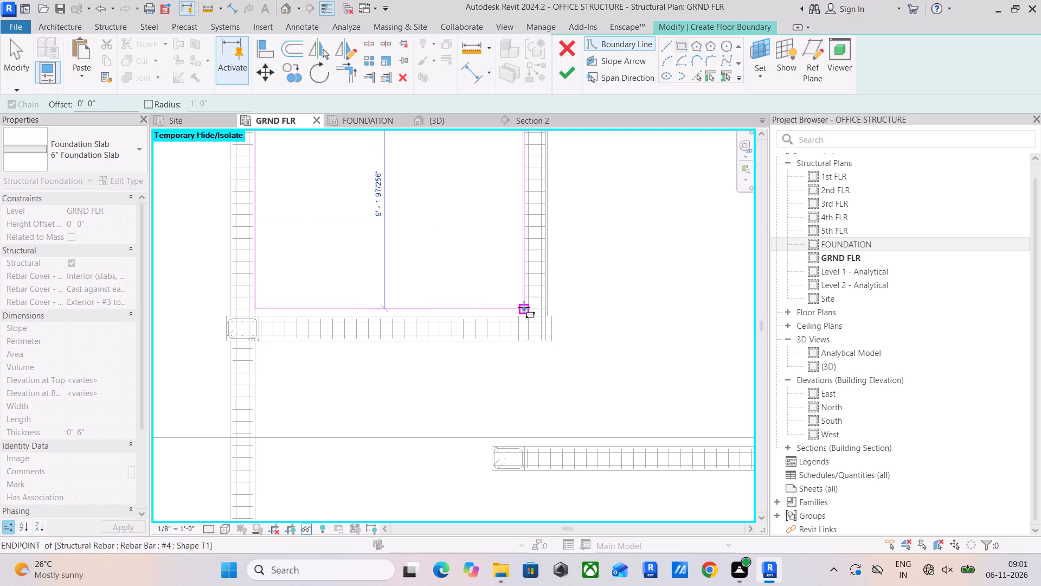
pyautogui.scroll(5, 524, 307)
pyautogui.click(524, 328)
# Sketch a rectangular slab boundary in the middle south bay, from its northwest beam corner to its southeast beam corner.
pyautogui.scroll(-5, 573, 271)
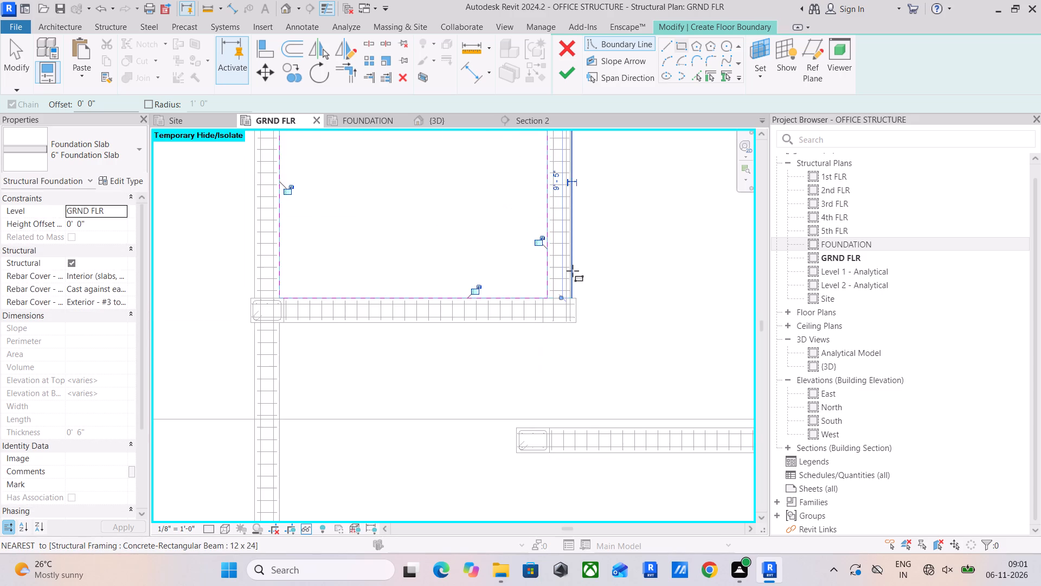
pyautogui.scroll(-3, 576, 287)
pyautogui.moveTo(575, 288); pyautogui.dragTo(457, 359, button='middle')
pyautogui.scroll(5, 453, 199)
pyautogui.scroll(4, 466, 245)
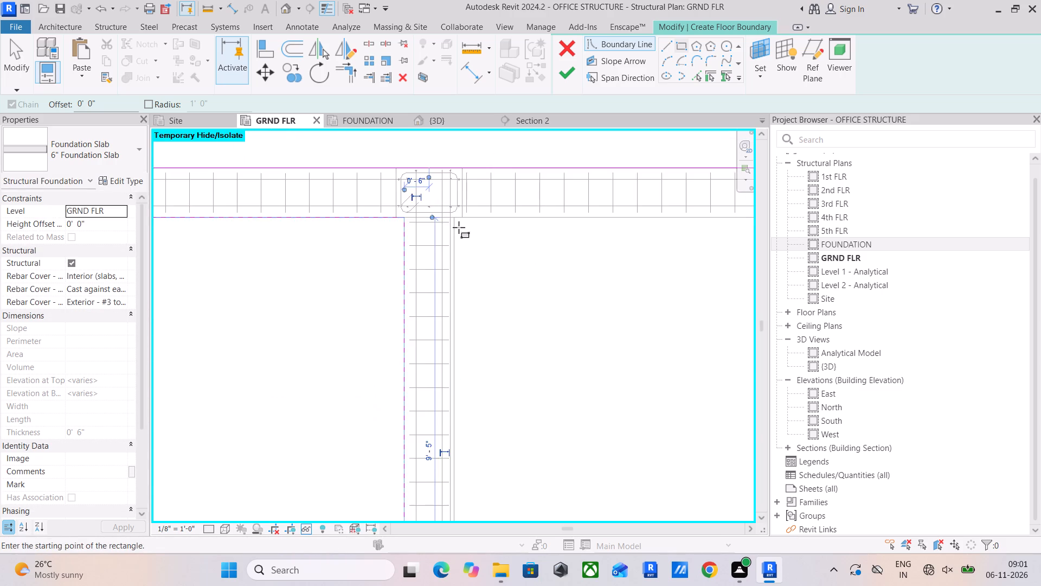
pyautogui.moveTo(453, 215); pyautogui.dragTo(465, 228)
pyautogui.scroll(-11, 592, 321)
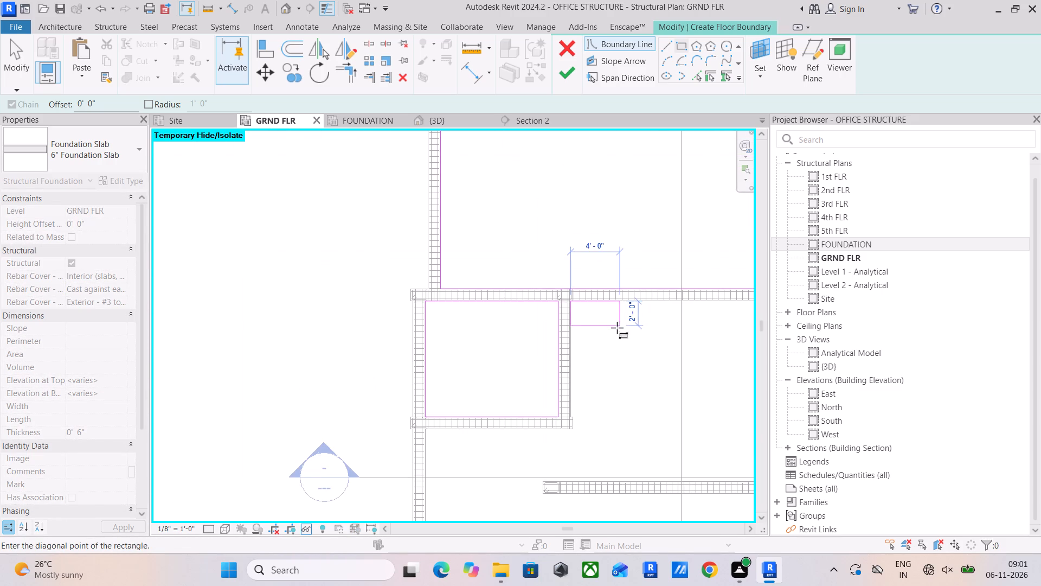
pyautogui.moveTo(618, 330); pyautogui.dragTo(400, 162, button='middle')
pyautogui.scroll(4, 607, 284)
pyautogui.scroll(5, 486, 322)
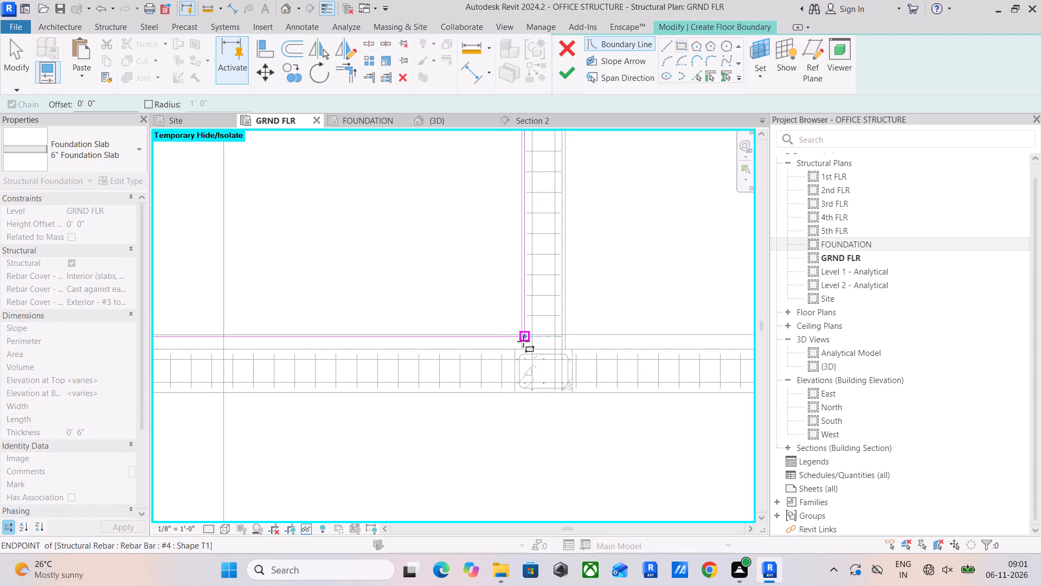
pyautogui.click(522, 349)
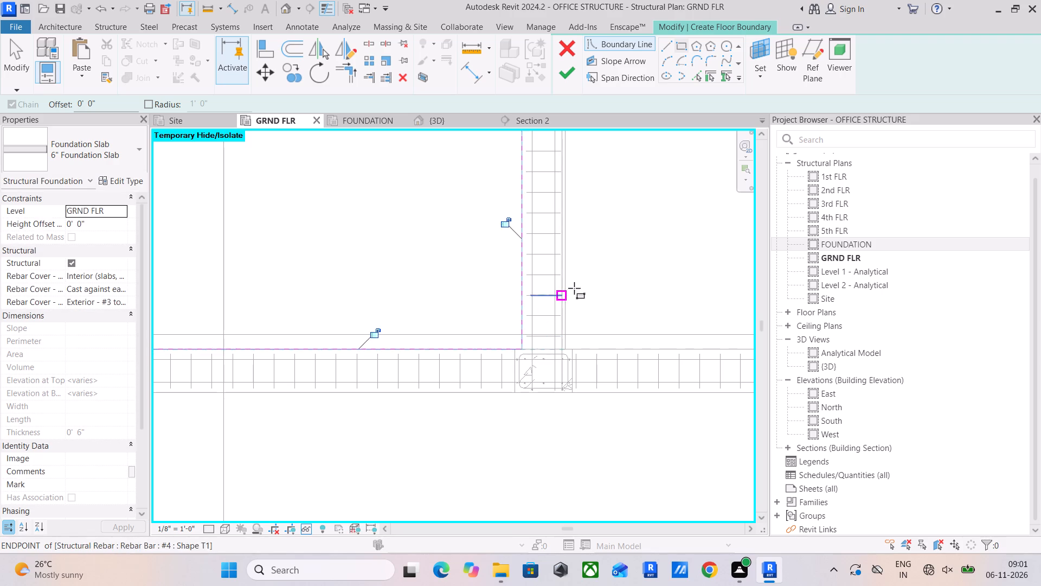
# Sketch a 14'-8" deep rectangular slab boundary along the inner beam faces of the southeast bay.
pyautogui.scroll(-2, 574, 288)
pyautogui.moveTo(595, 297); pyautogui.dragTo(507, 343, button='middle')
pyautogui.scroll(5, 504, 356)
pyautogui.moveTo(459, 400); pyautogui.dragTo(466, 394)
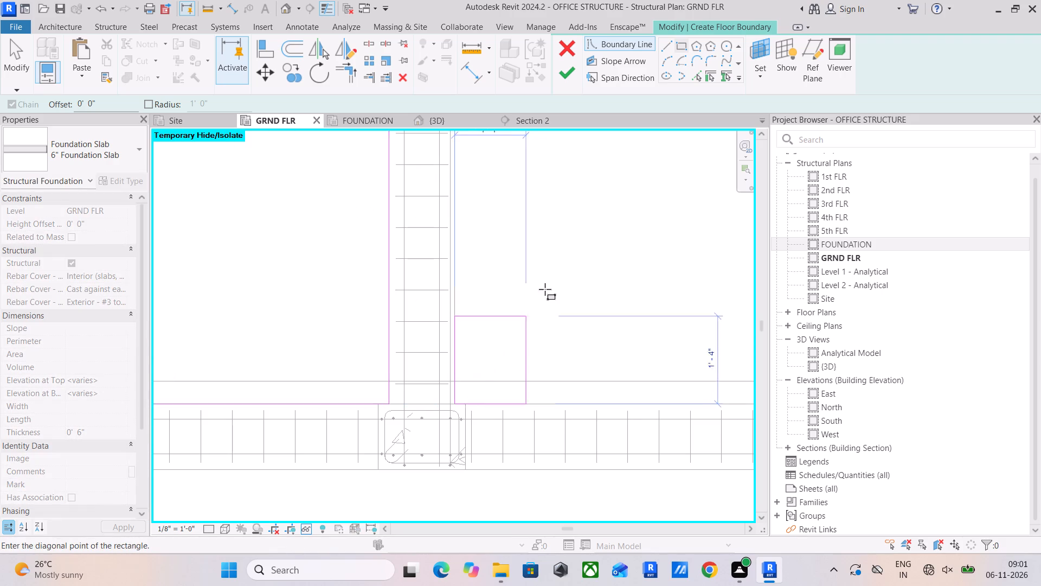
pyautogui.scroll(-4, 569, 250)
pyautogui.moveTo(647, 246); pyautogui.dragTo(378, 452, button='middle')
pyautogui.scroll(-5, 526, 328)
pyautogui.moveTo(532, 302); pyautogui.dragTo(505, 442, button='middle')
pyautogui.scroll(5, 540, 294)
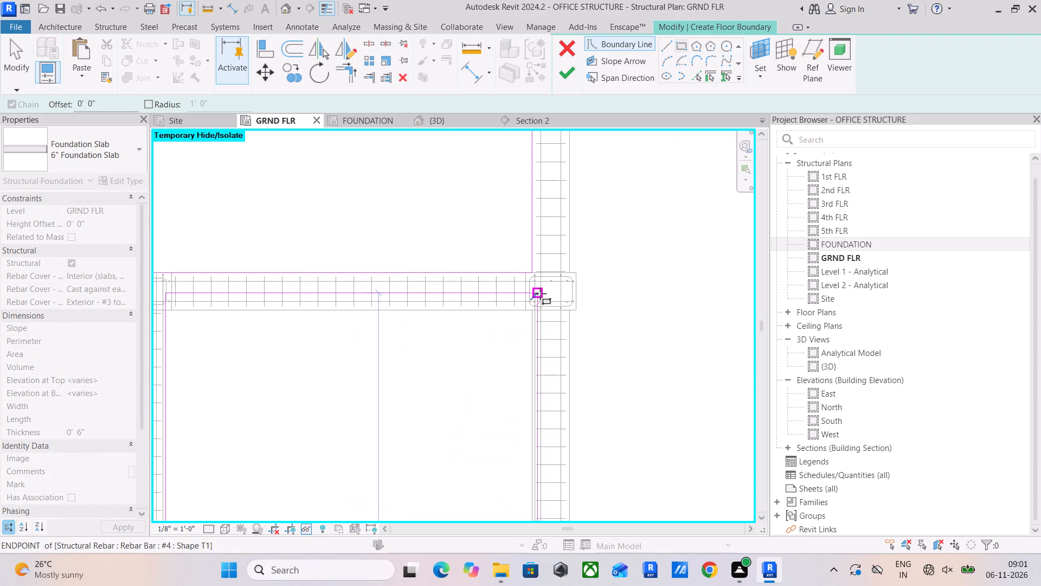
pyautogui.scroll(11, 537, 294)
pyautogui.click(516, 361)
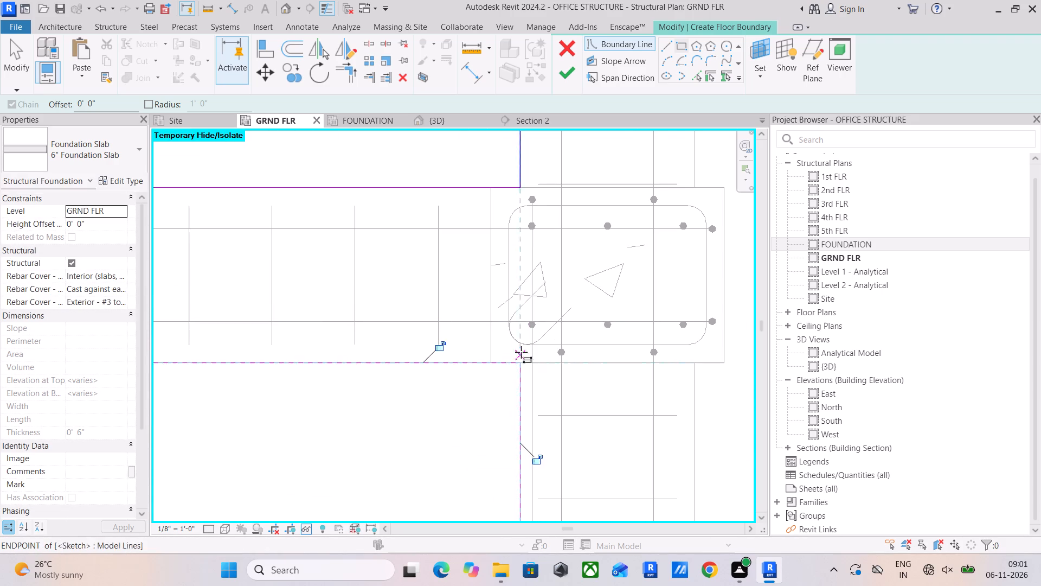
# Finish the boundary sketch to create the foundation slab across the central and south bays.
pyautogui.scroll(-19, 526, 332)
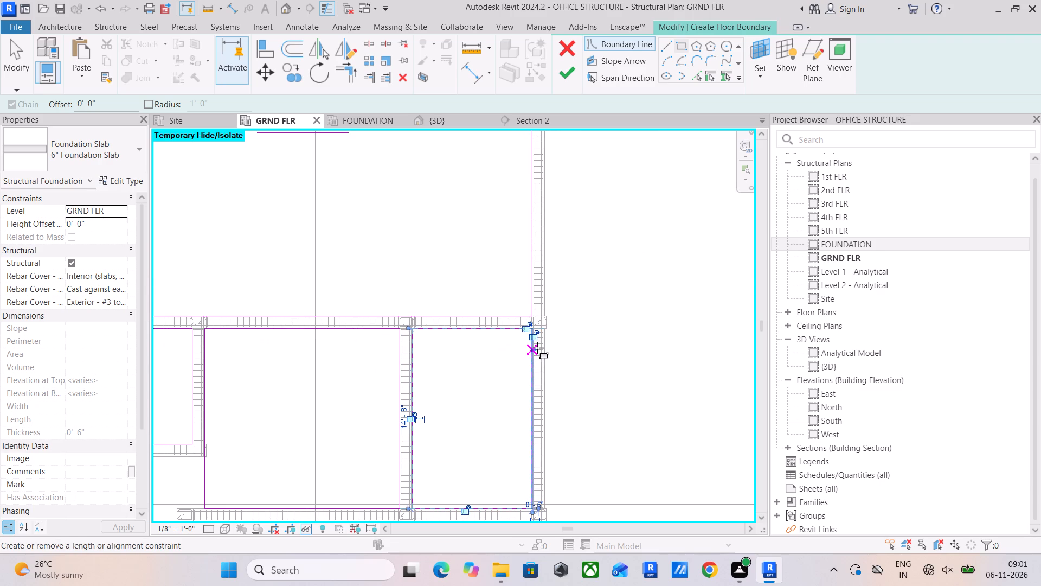
pyautogui.scroll(-4, 491, 352)
pyautogui.moveTo(474, 355); pyautogui.dragTo(576, 270, button='middle')
pyautogui.scroll(5, 359, 355)
pyautogui.scroll(4, 449, 369)
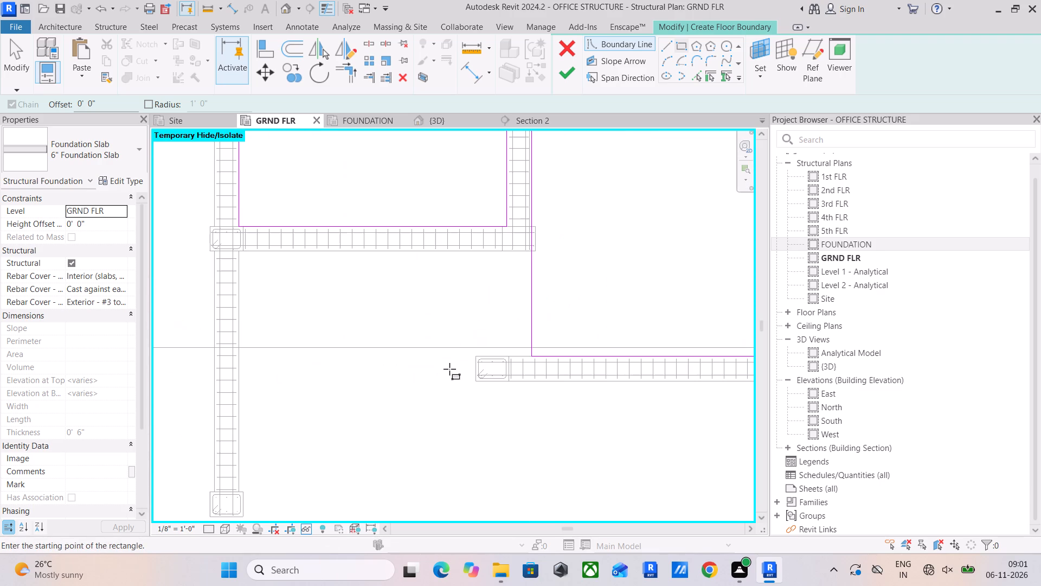
pyautogui.click(566, 72)
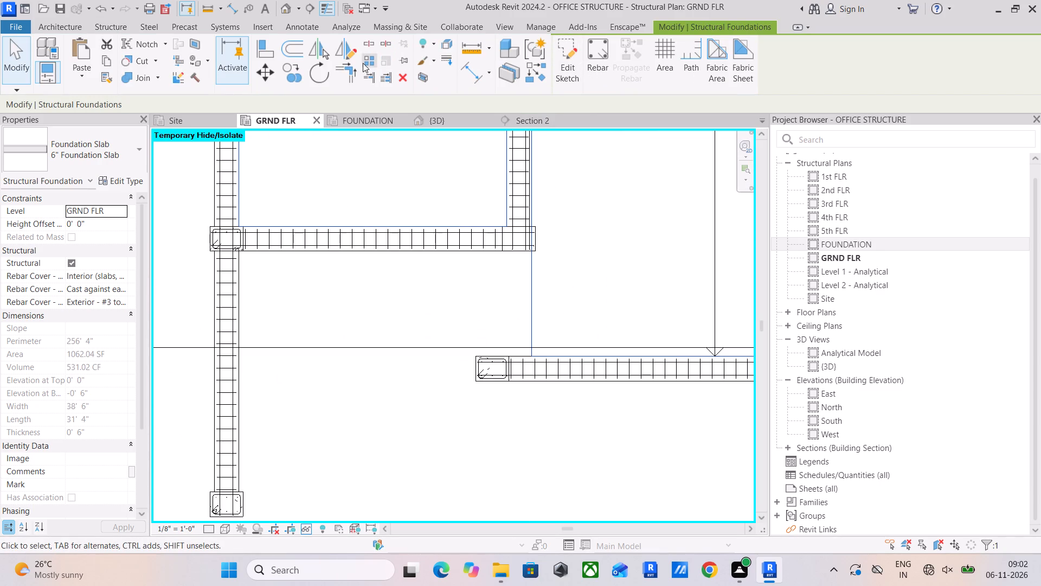
# Create a separate 11'-10" by 4'-3" rectangular 6" foundation slab south of the southwest bay, from the west beam to the adjoining slab's corner.
pyautogui.click(113, 27)
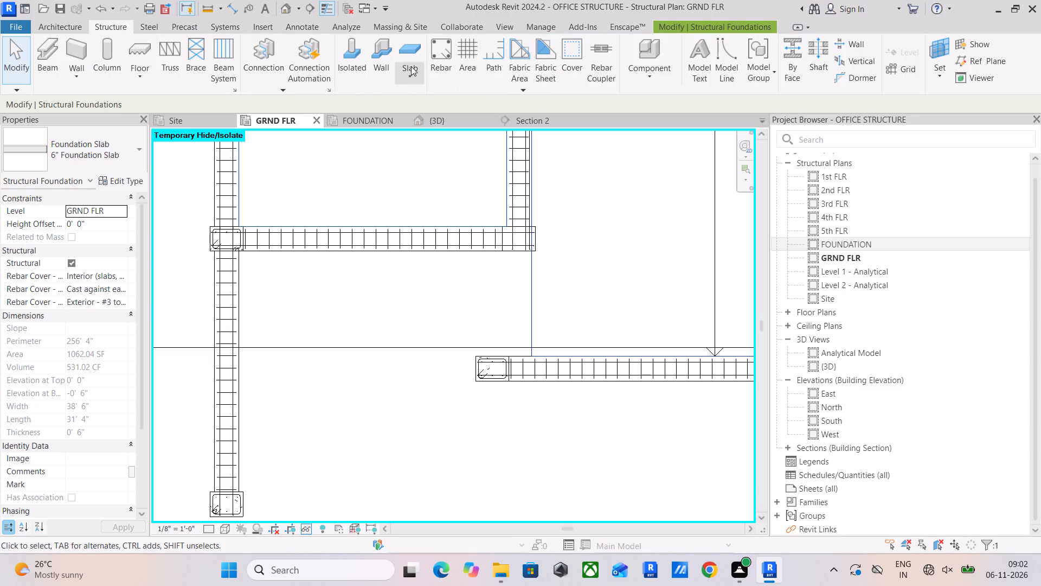
pyautogui.click(411, 52)
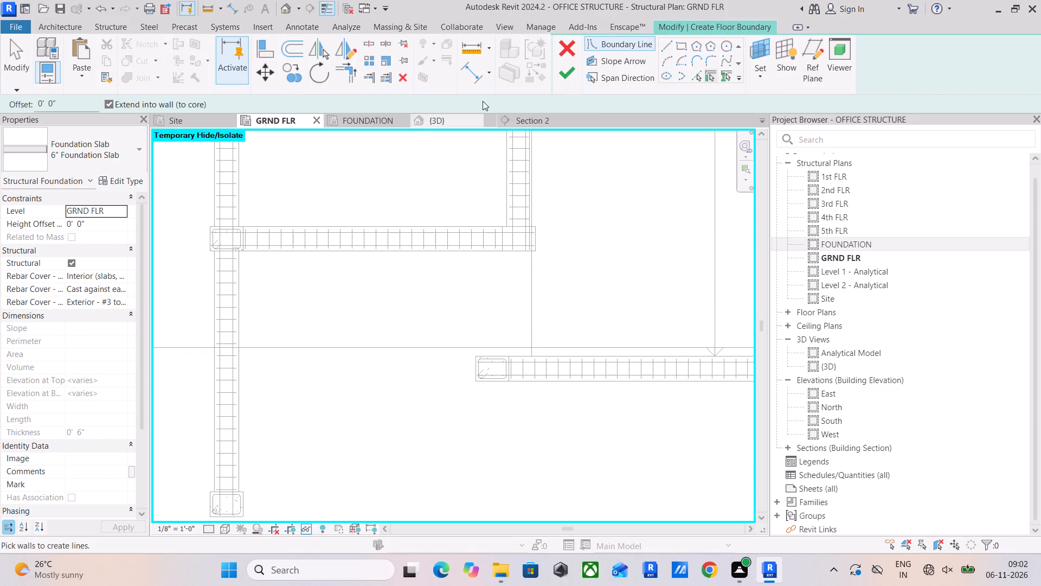
pyautogui.click(687, 47)
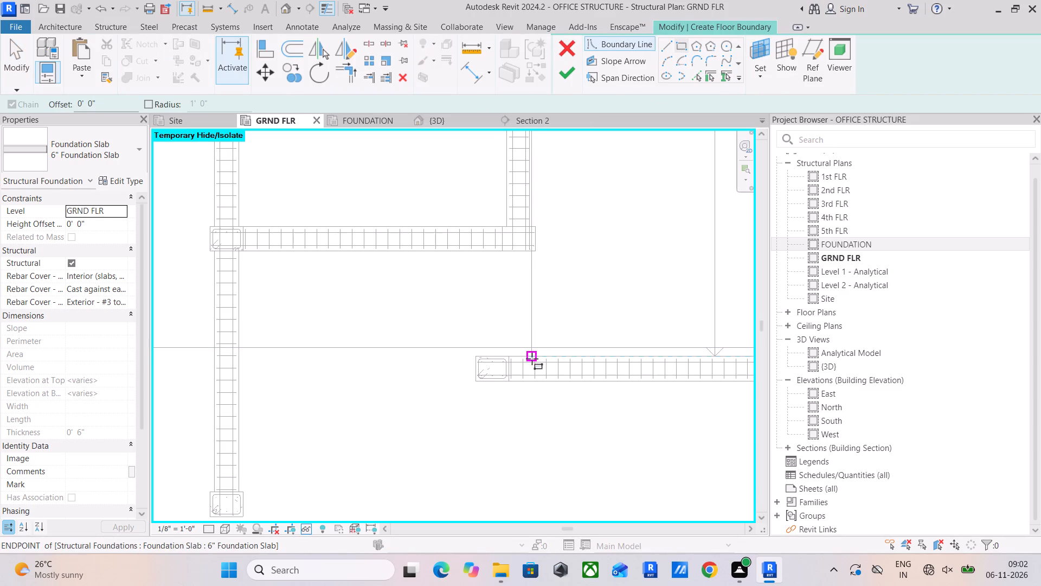
pyautogui.click(532, 359)
pyautogui.scroll(10, 230, 239)
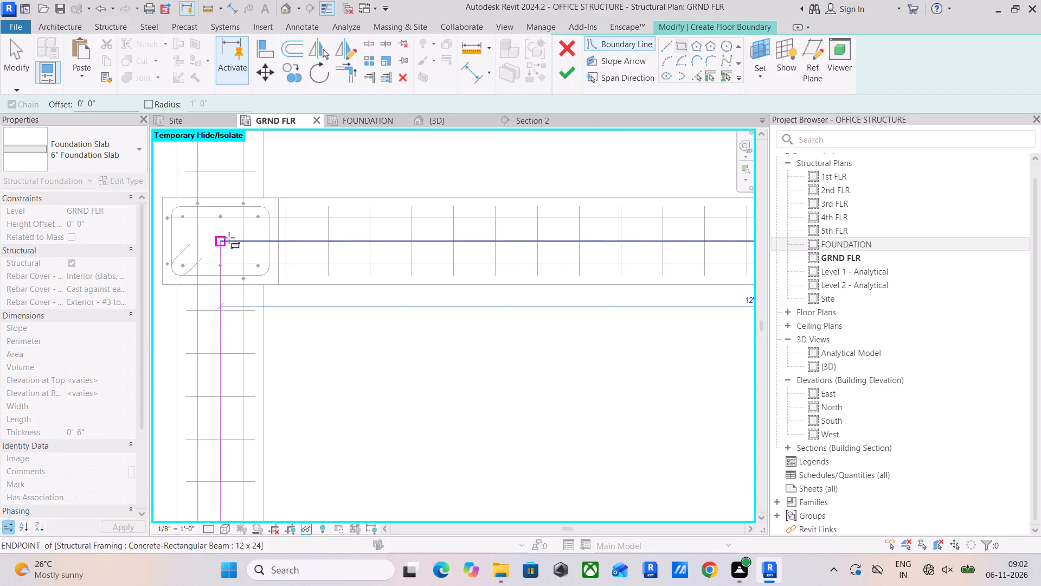
pyautogui.click(269, 292)
pyautogui.scroll(-13, 297, 279)
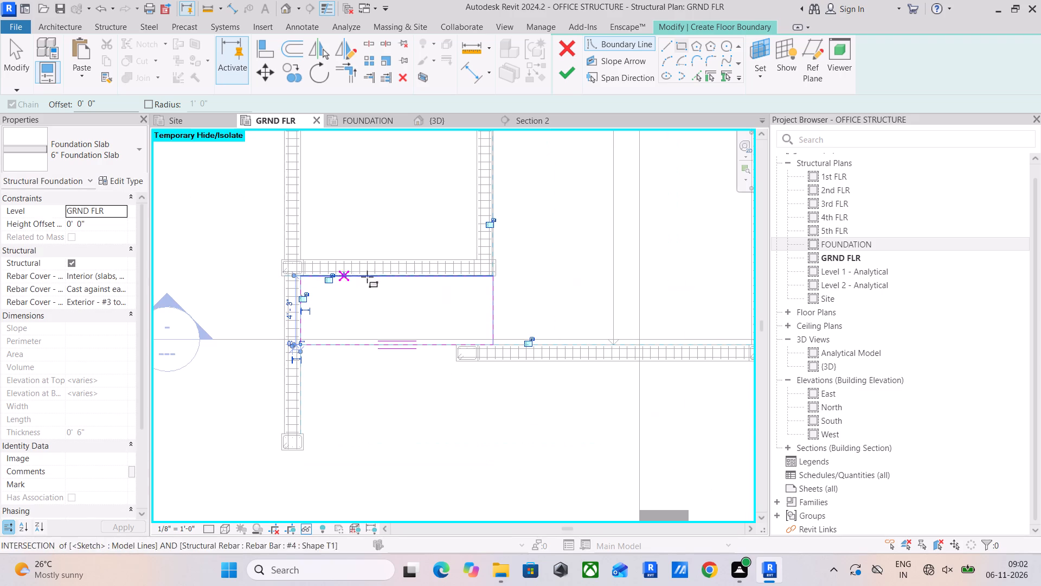
pyautogui.click(576, 74)
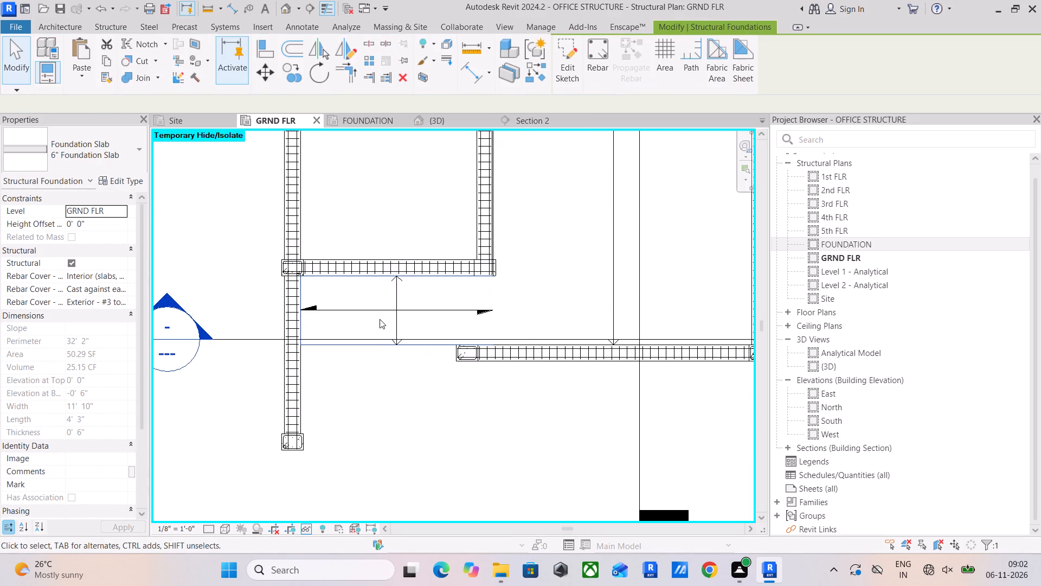
# Start another 6" foundation slab and sketch its rectangular boundary from the south beam's west-end column corner to the southwest column's outer corner.
pyautogui.moveTo(390, 324); pyautogui.dragTo(397, 252, button='middle')
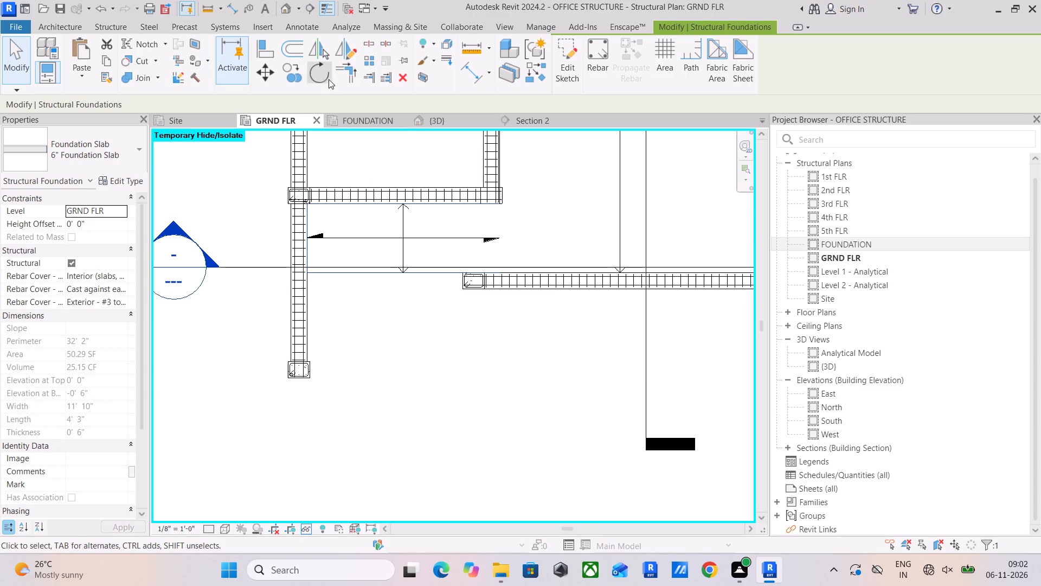
pyautogui.click(109, 29)
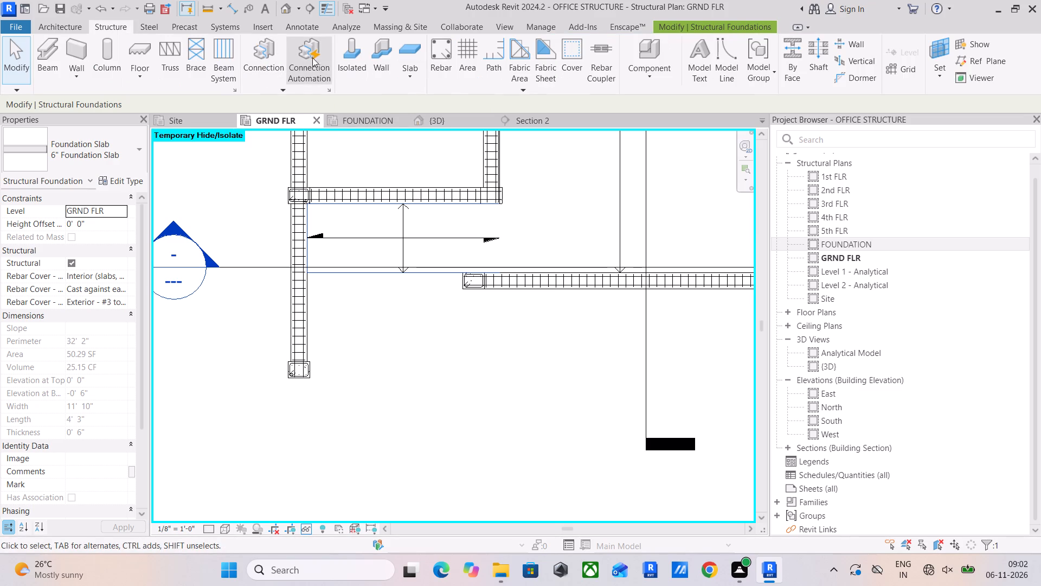
pyautogui.click(412, 55)
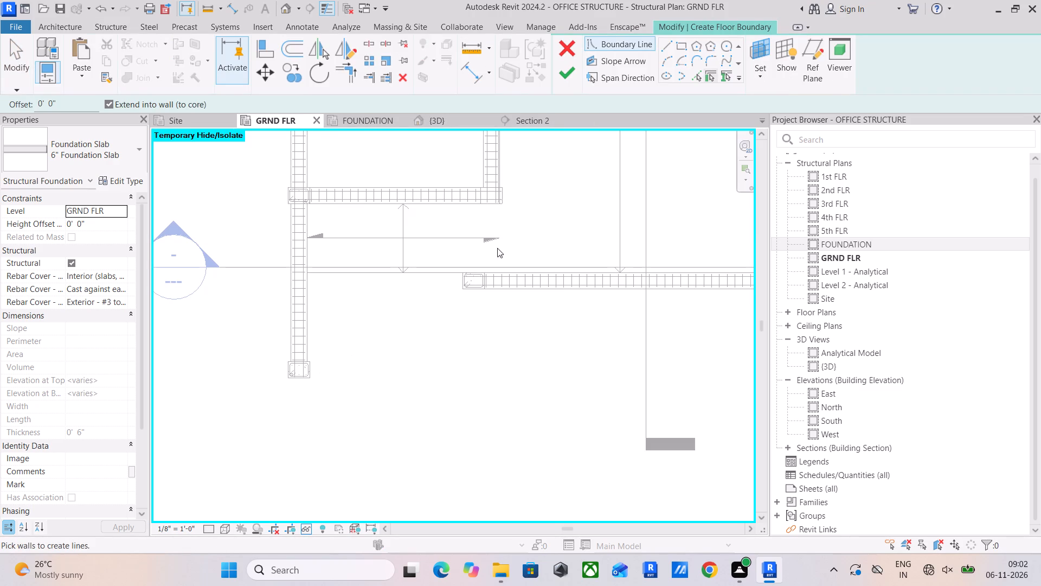
pyautogui.moveTo(680, 48); pyautogui.dragTo(677, 56)
pyautogui.scroll(4, 478, 319)
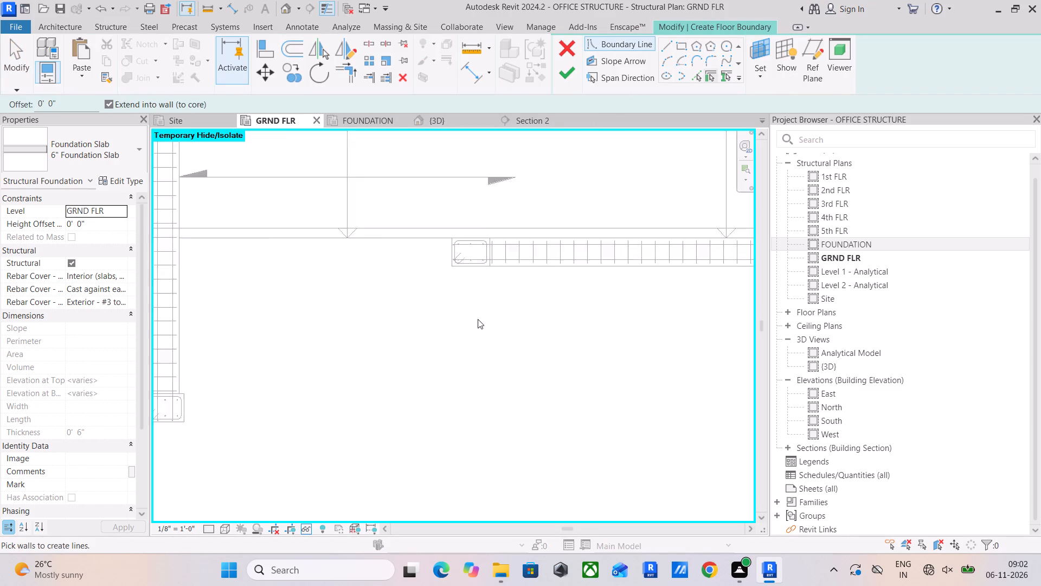
pyautogui.scroll(1, 478, 319)
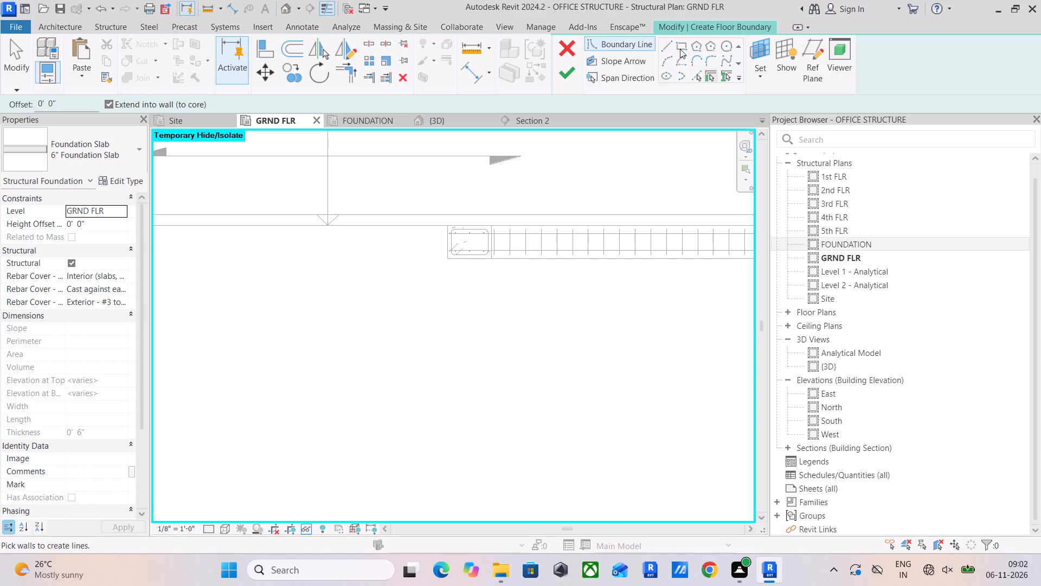
pyautogui.click(680, 49)
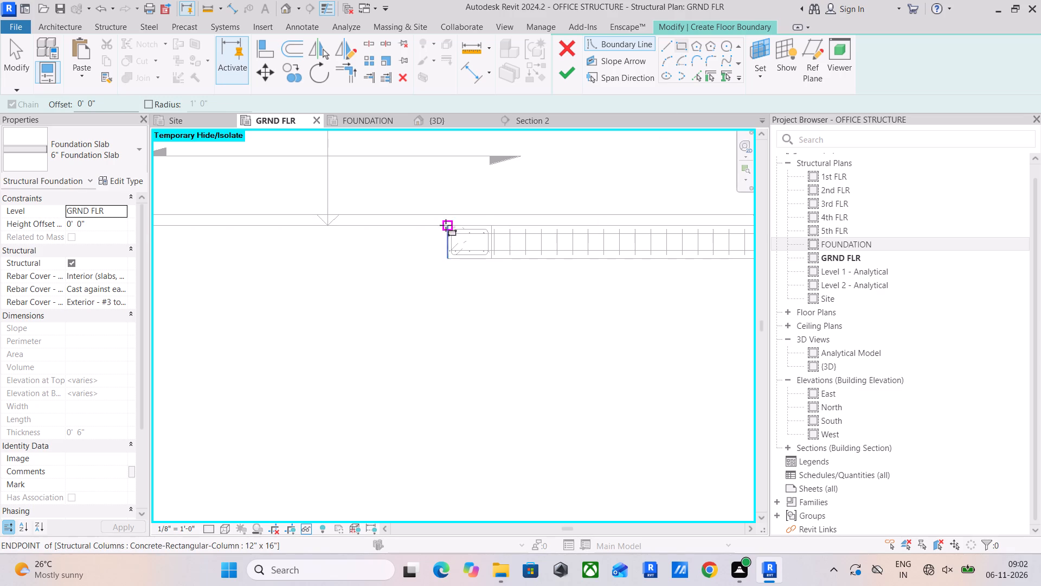
pyautogui.click(453, 224)
pyautogui.press('Escape')
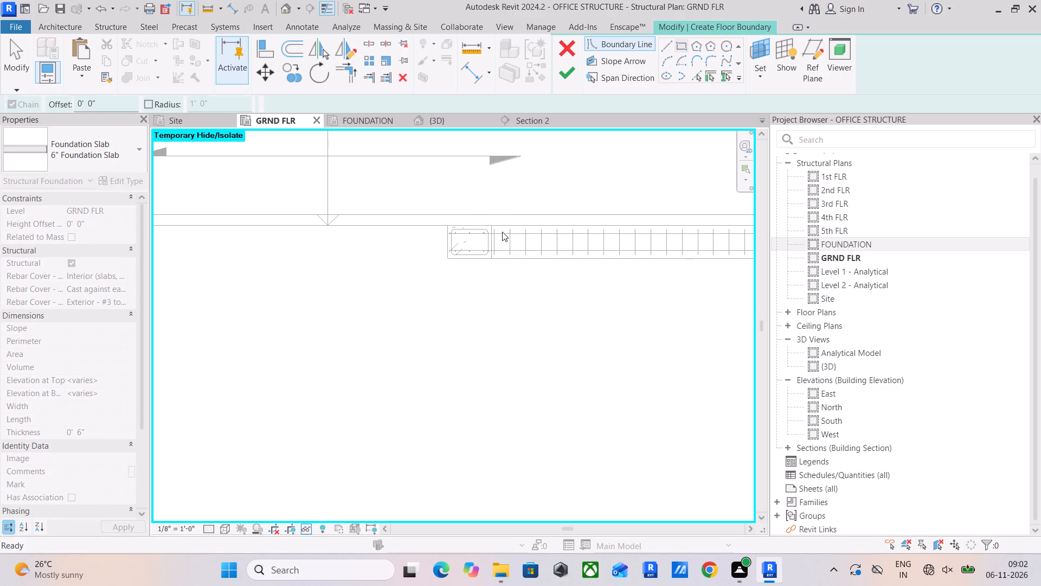
pyautogui.moveTo(445, 226); pyautogui.dragTo(440, 233)
pyautogui.scroll(-4, 348, 366)
pyautogui.moveTo(348, 366); pyautogui.dragTo(459, 320, button='middle')
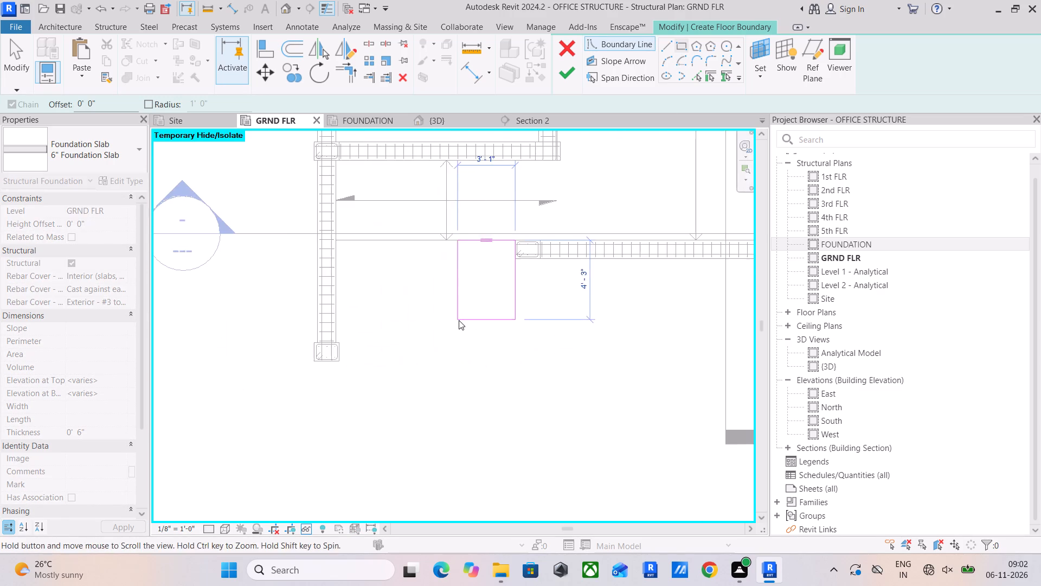
pyautogui.scroll(5, 306, 364)
pyautogui.scroll(3, 409, 332)
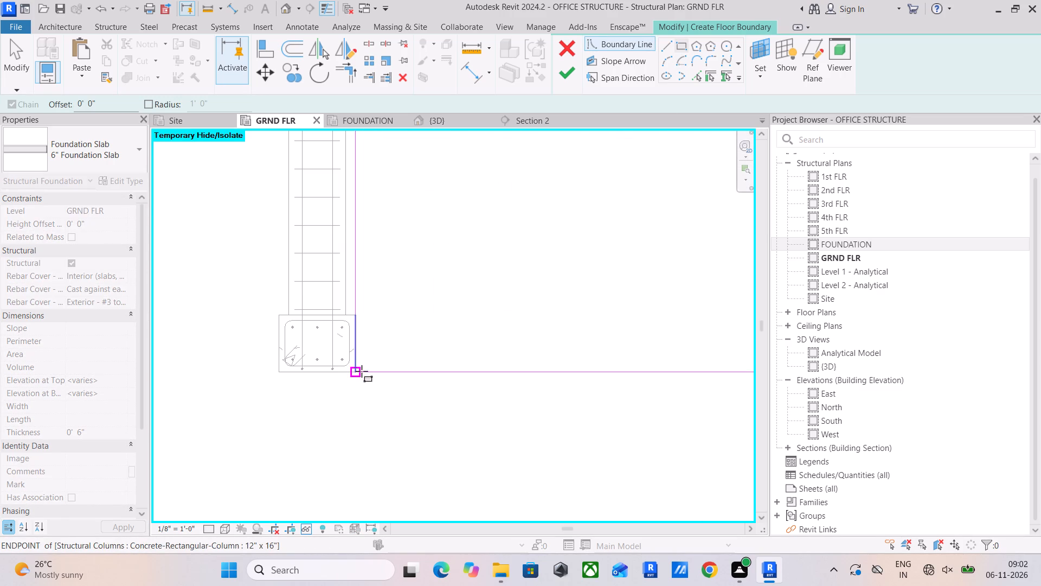
pyautogui.click(360, 371)
pyautogui.scroll(-3, 442, 270)
pyautogui.press('Escape')
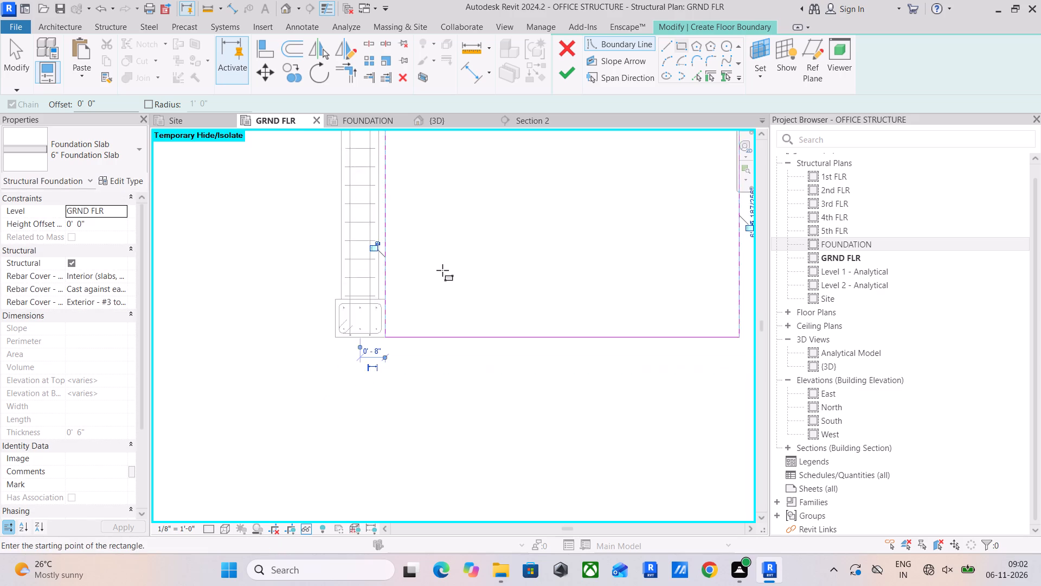
pyautogui.scroll(-1, 442, 270)
pyautogui.press('Escape')
pyautogui.press('Escape')
pyautogui.press('Escape')
pyautogui.press('Escape')
pyautogui.press('Escape')
# Move the boundary's west edge onto the west beam's inner face and finish the 9'-7" wide southwest slab.
pyautogui.scroll(4, 403, 301)
pyautogui.click(391, 259)
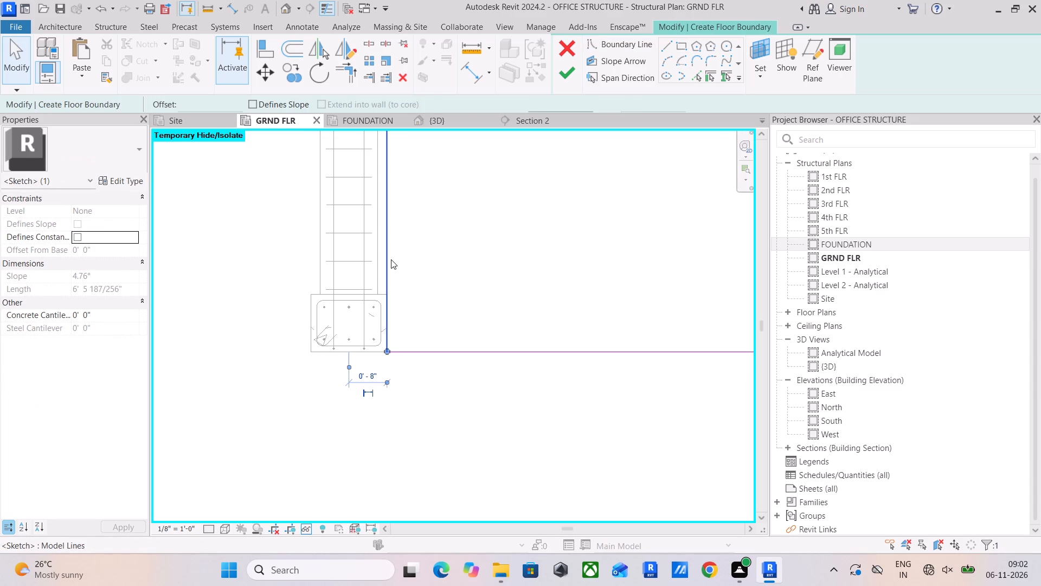
pyautogui.moveTo(387, 218); pyautogui.dragTo(371, 221)
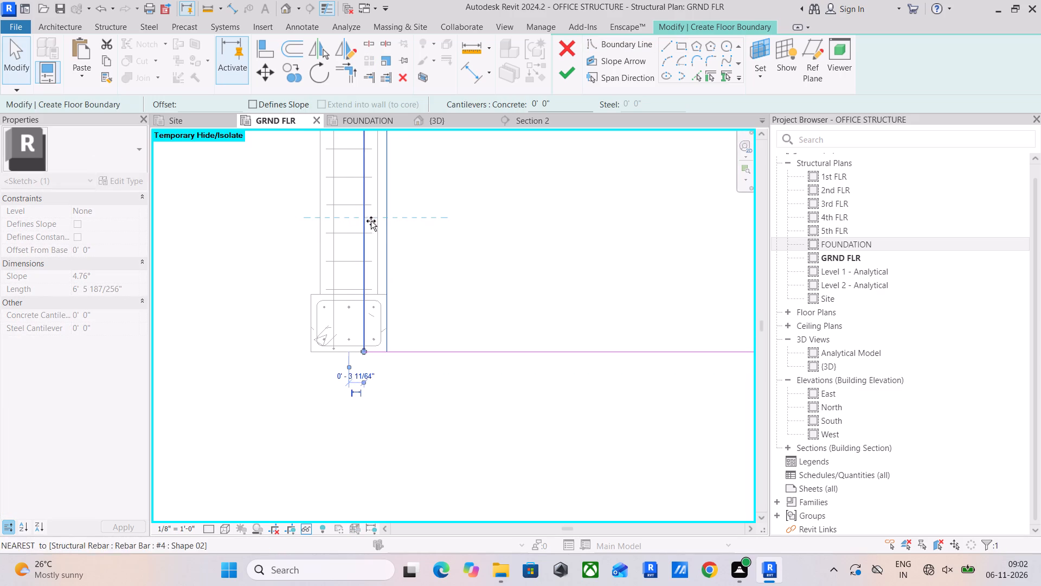
pyautogui.moveTo(371, 221); pyautogui.dragTo(377, 222)
pyautogui.click(535, 227)
pyautogui.scroll(-9, 535, 227)
pyautogui.moveTo(537, 236); pyautogui.dragTo(517, 287, button='middle')
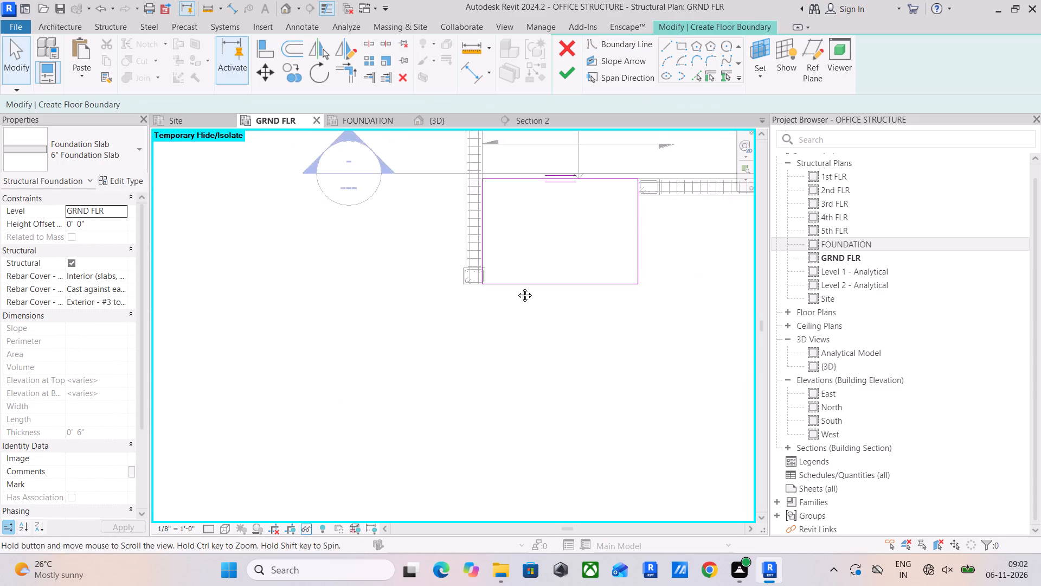
pyautogui.moveTo(517, 287); pyautogui.dragTo(485, 387, button='middle')
pyautogui.scroll(6, 444, 319)
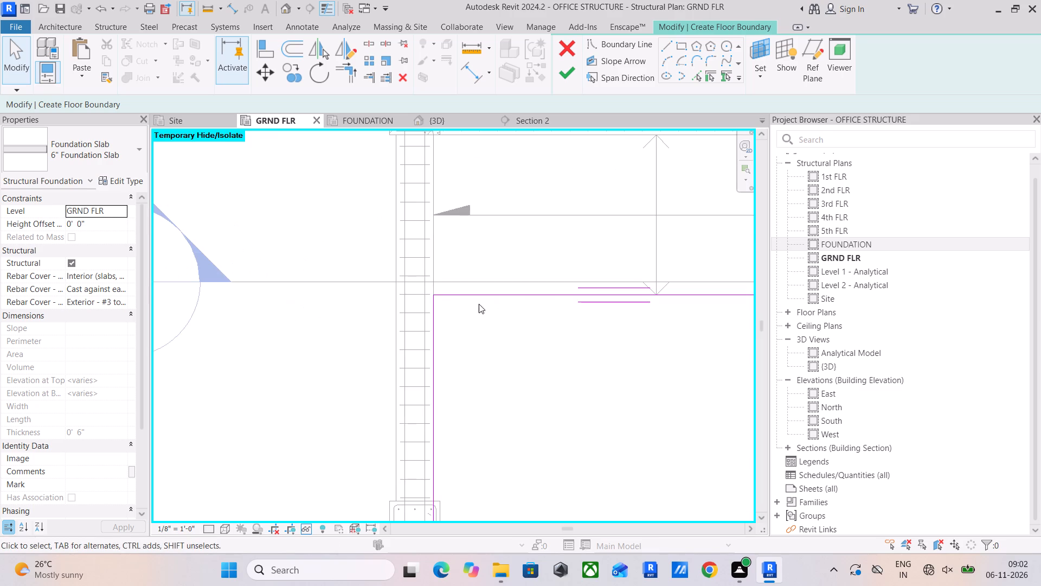
pyautogui.scroll(-5, 479, 304)
pyautogui.scroll(11, 457, 238)
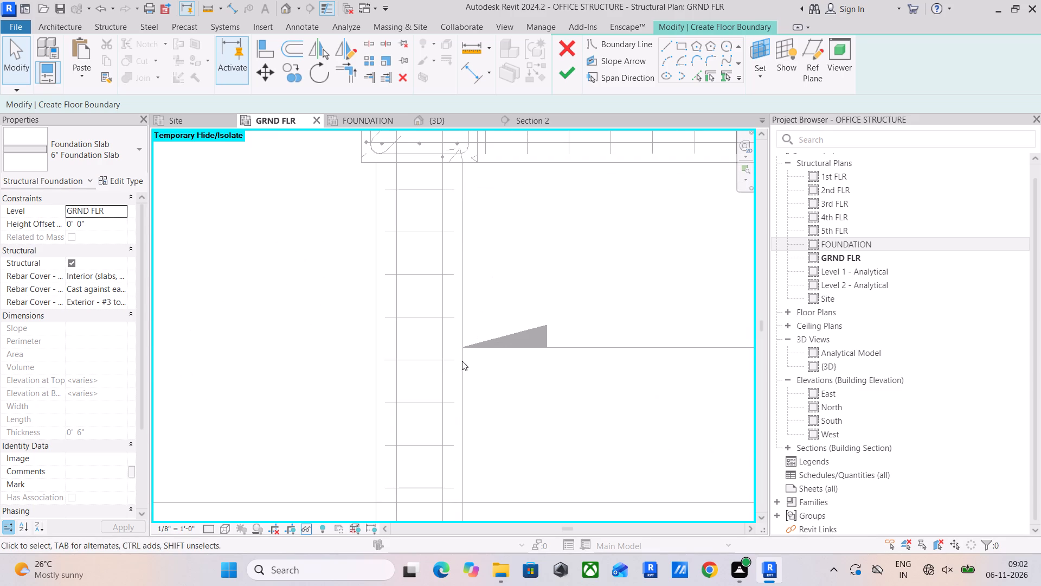
pyautogui.moveTo(463, 365); pyautogui.dragTo(469, 333, button='middle')
pyautogui.click(564, 76)
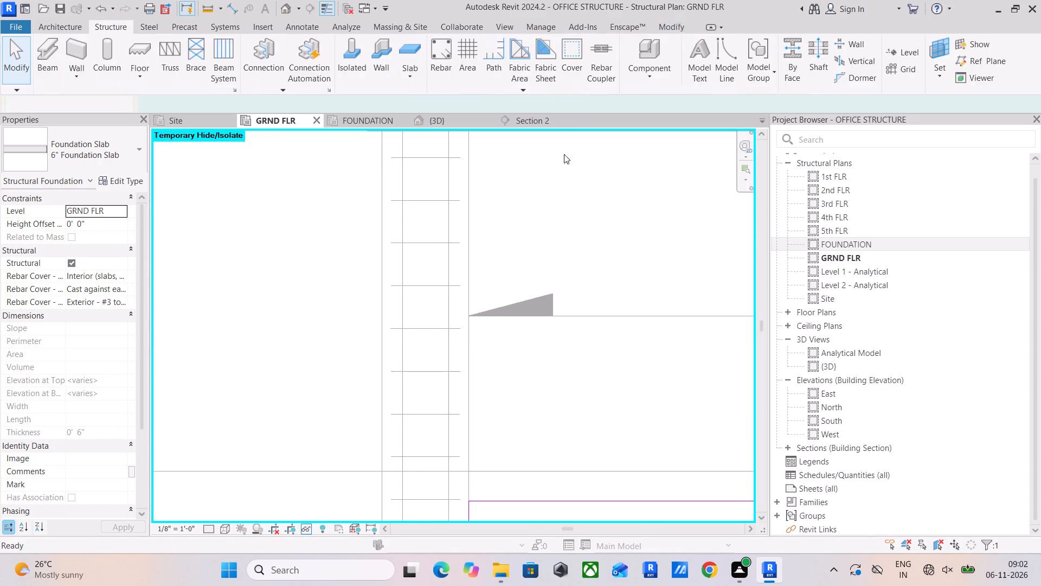
# Examine the new slab's edge along the west beam and the slab layout across the GRND FLR plan.
pyautogui.scroll(-4, 551, 208)
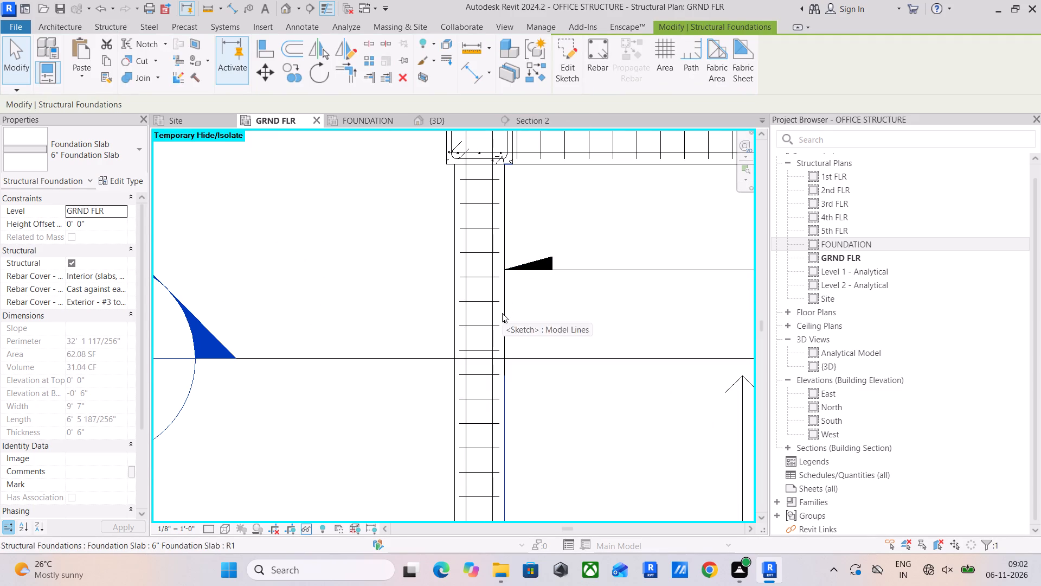
pyautogui.moveTo(502, 314); pyautogui.dragTo(502, 186, button='middle')
pyautogui.scroll(-3, 510, 205)
pyautogui.scroll(5, 503, 348)
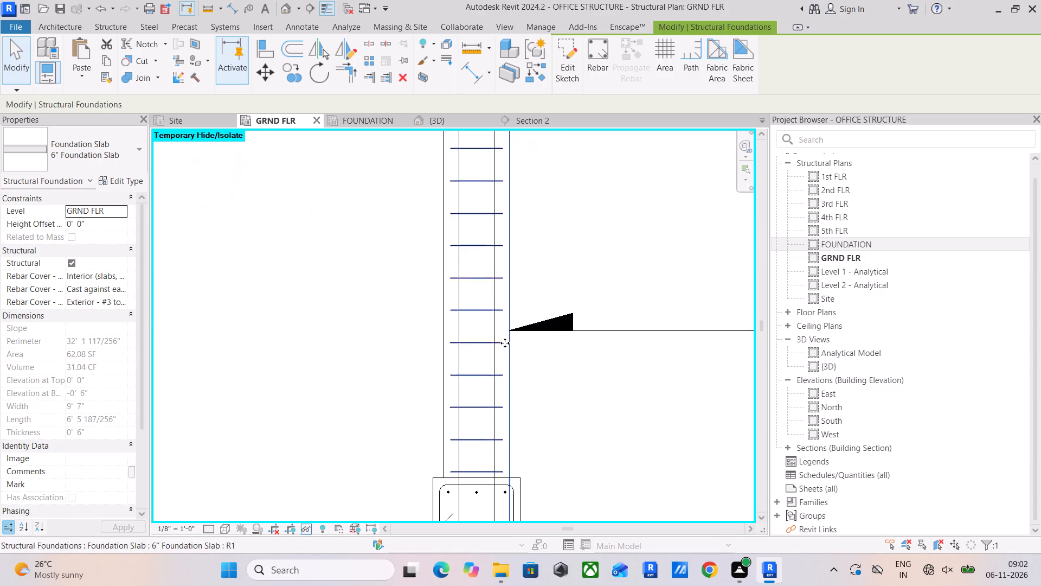
pyautogui.scroll(-10, 554, 286)
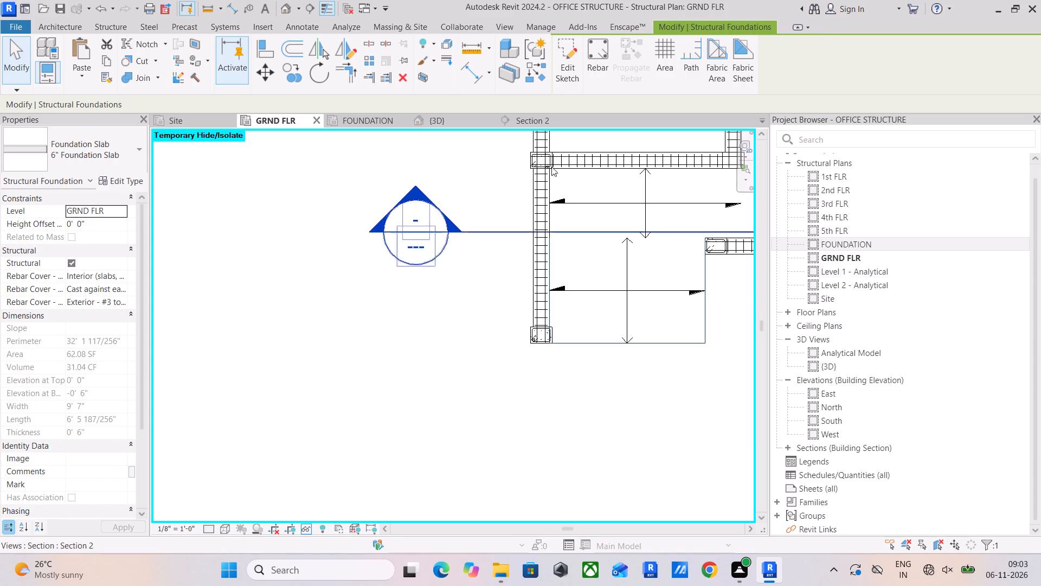
pyautogui.scroll(-3, 443, 246)
pyautogui.moveTo(441, 253); pyautogui.dragTo(362, 392, button='middle')
pyautogui.moveTo(450, 415); pyautogui.dragTo(397, 446, button='middle')
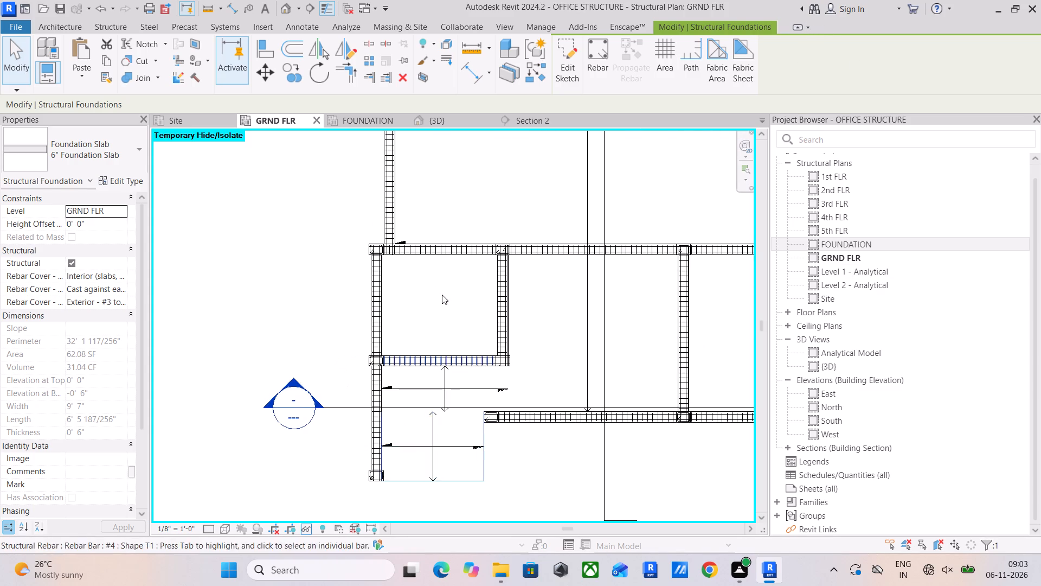
pyautogui.scroll(4, 424, 278)
pyautogui.scroll(-8, 424, 278)
pyautogui.moveTo(491, 286); pyautogui.dragTo(475, 302, button='middle')
pyautogui.click(273, 256)
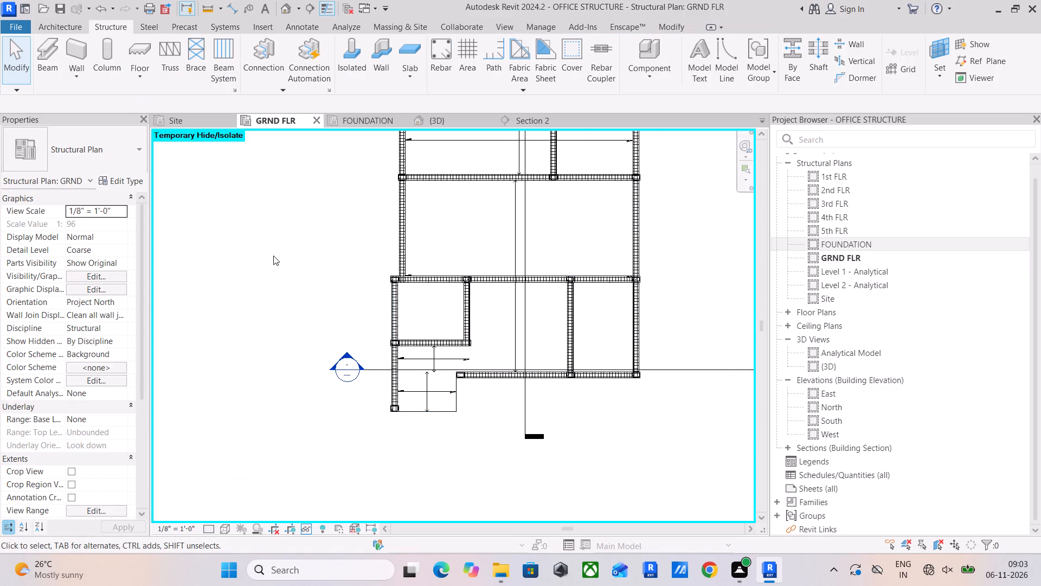
pyautogui.moveTo(382, 276); pyautogui.dragTo(361, 332, button='middle')
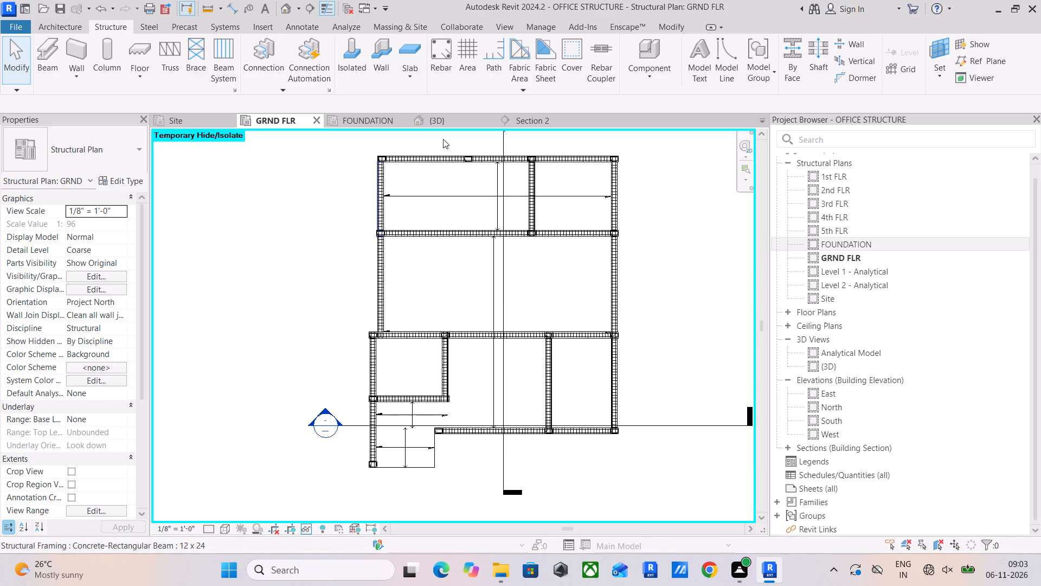
# Open Section 2 and examine how the foundation slab meets the beam and column at the west end.
pyautogui.click(523, 117)
pyautogui.scroll(5, 229, 295)
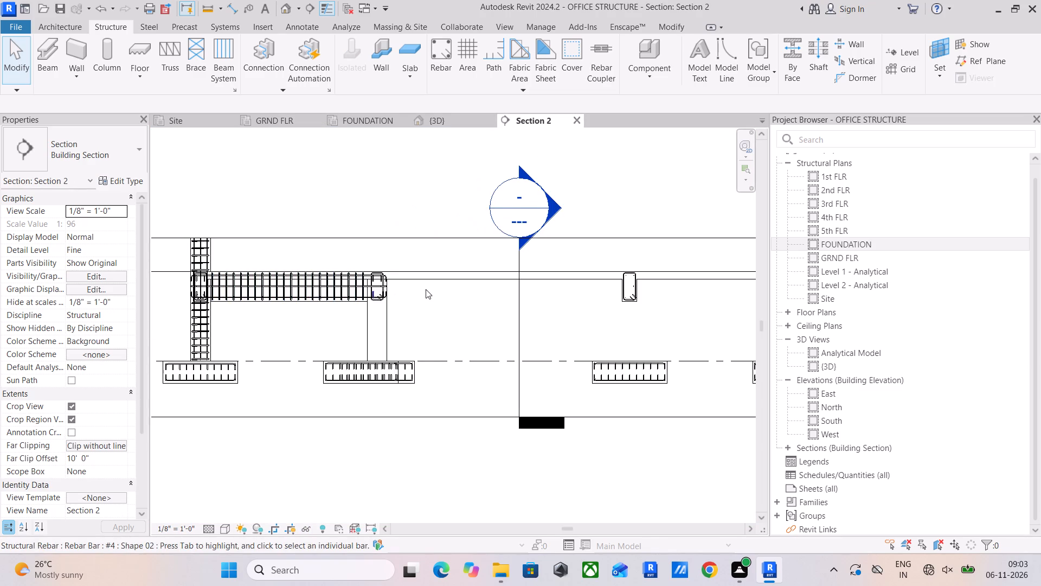
pyautogui.moveTo(426, 289); pyautogui.dragTo(356, 315, button='middle')
pyautogui.scroll(4, 353, 286)
pyautogui.moveTo(279, 340); pyautogui.dragTo(342, 370, button='middle')
pyautogui.scroll(3, 399, 346)
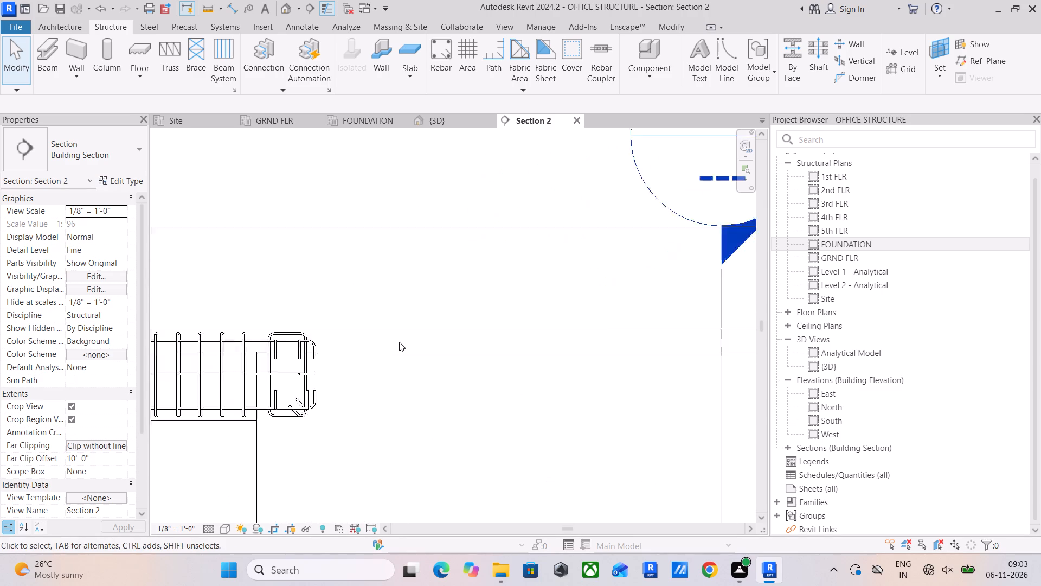
pyautogui.scroll(2, 399, 342)
pyautogui.scroll(-2, 399, 342)
pyautogui.moveTo(399, 342); pyautogui.dragTo(422, 373, button='middle')
pyautogui.scroll(-2, 390, 390)
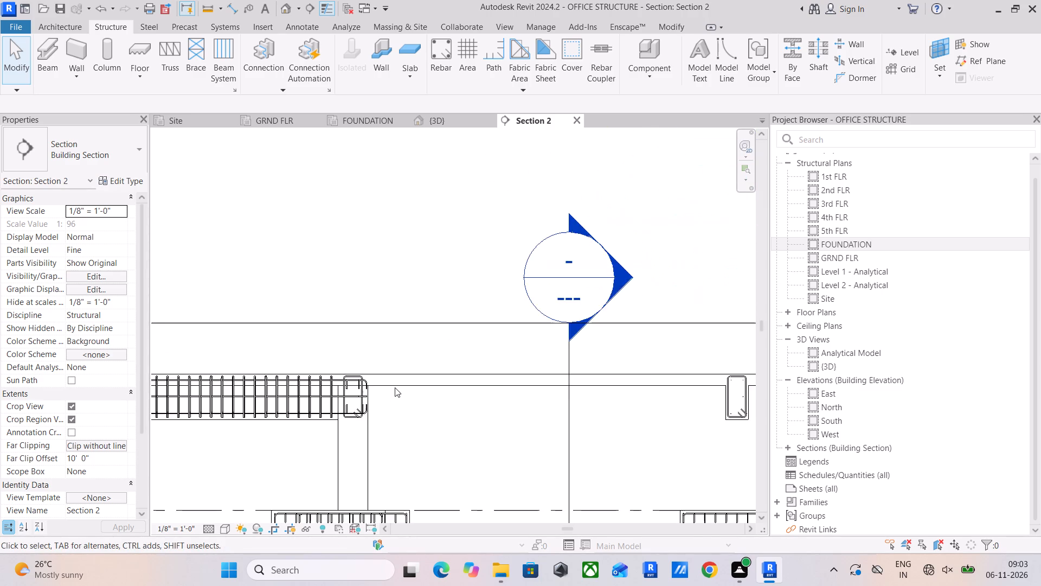
pyautogui.scroll(-4, 395, 387)
pyautogui.moveTo(400, 384); pyautogui.dragTo(550, 407, button='middle')
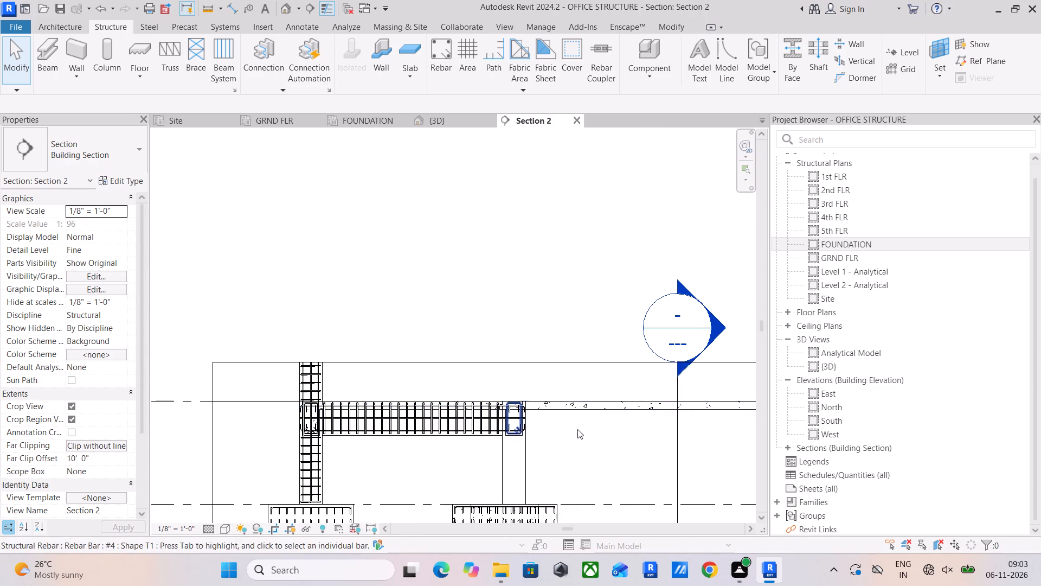
pyautogui.scroll(4, 592, 416)
pyautogui.moveTo(512, 432); pyautogui.dragTo(696, 437, button='middle')
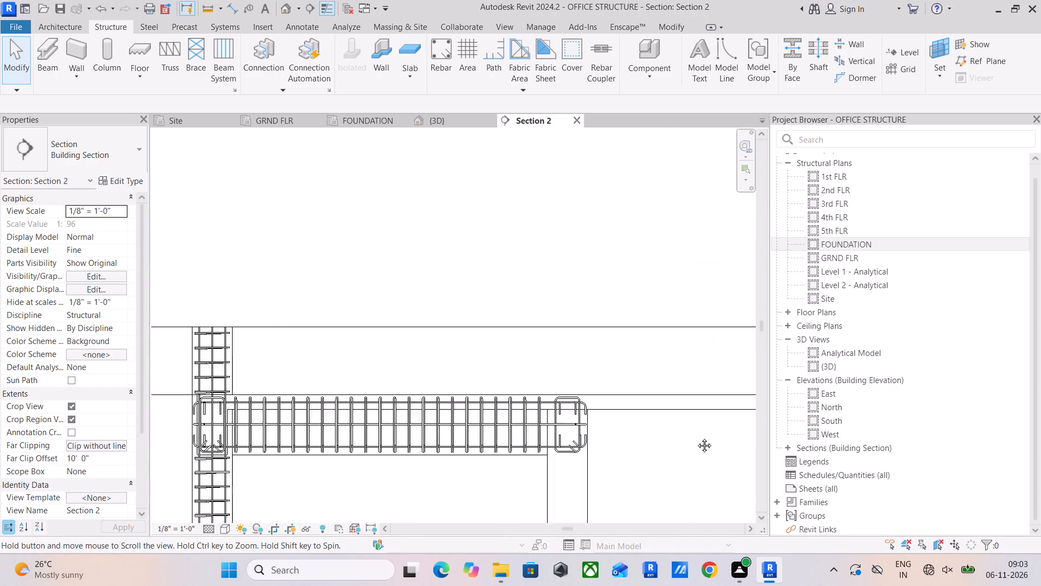
pyautogui.moveTo(696, 437); pyautogui.dragTo(723, 432, button='middle')
pyautogui.moveTo(517, 413); pyautogui.dragTo(307, 435, button='middle')
pyautogui.scroll(3, 441, 419)
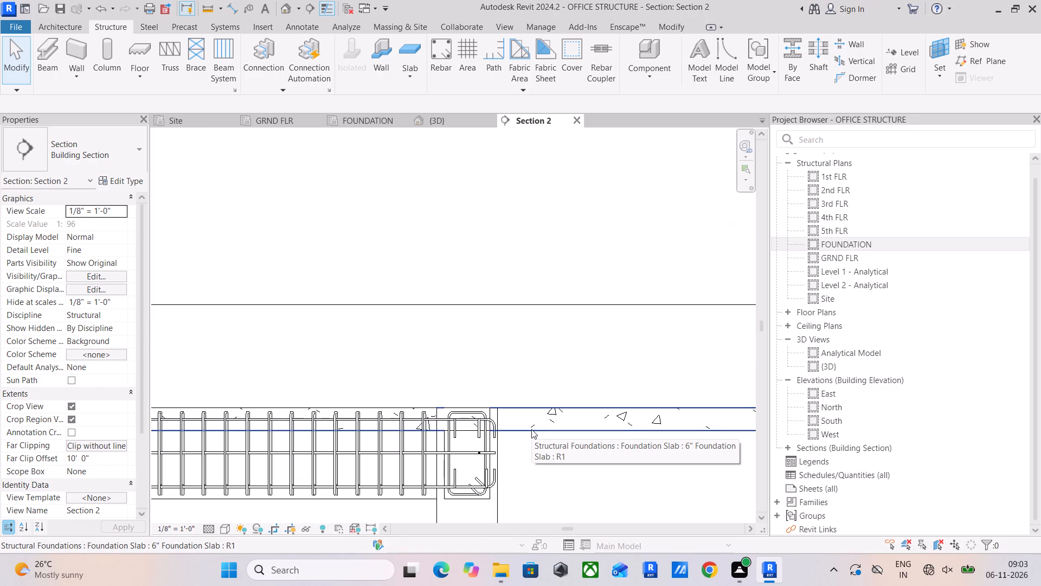
pyautogui.scroll(6, 531, 429)
pyautogui.moveTo(531, 429); pyautogui.dragTo(496, 458, button='middle')
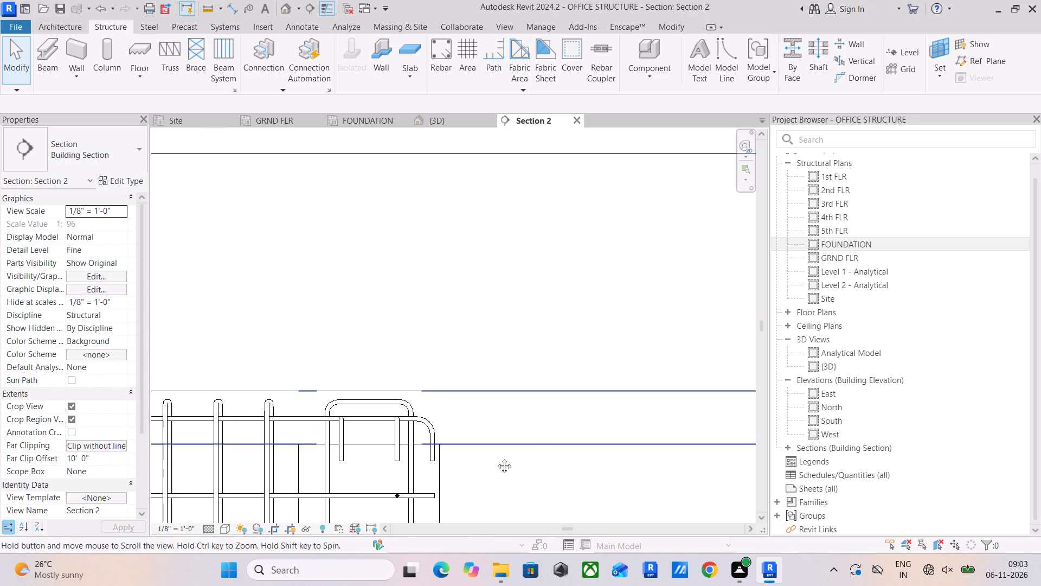
pyautogui.moveTo(496, 458); pyautogui.dragTo(494, 460, button='middle')
pyautogui.scroll(-2, 495, 460)
pyautogui.moveTo(518, 456); pyautogui.dragTo(445, 477, button='middle')
# Select the large 6" foundation slab in Section 2 and examine its extent along the supporting beams.
pyautogui.click(413, 481)
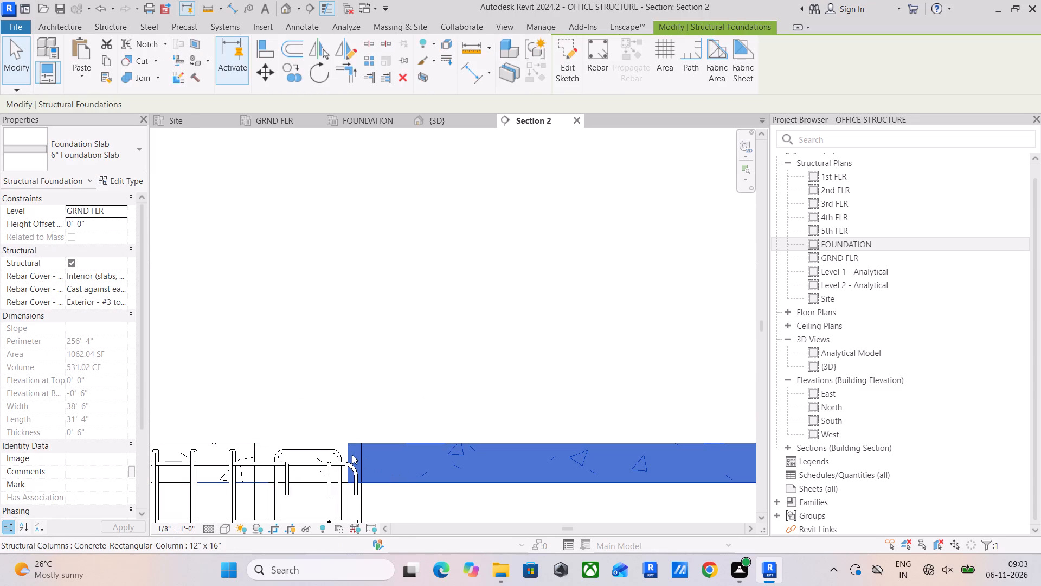
pyautogui.scroll(-3, 389, 454)
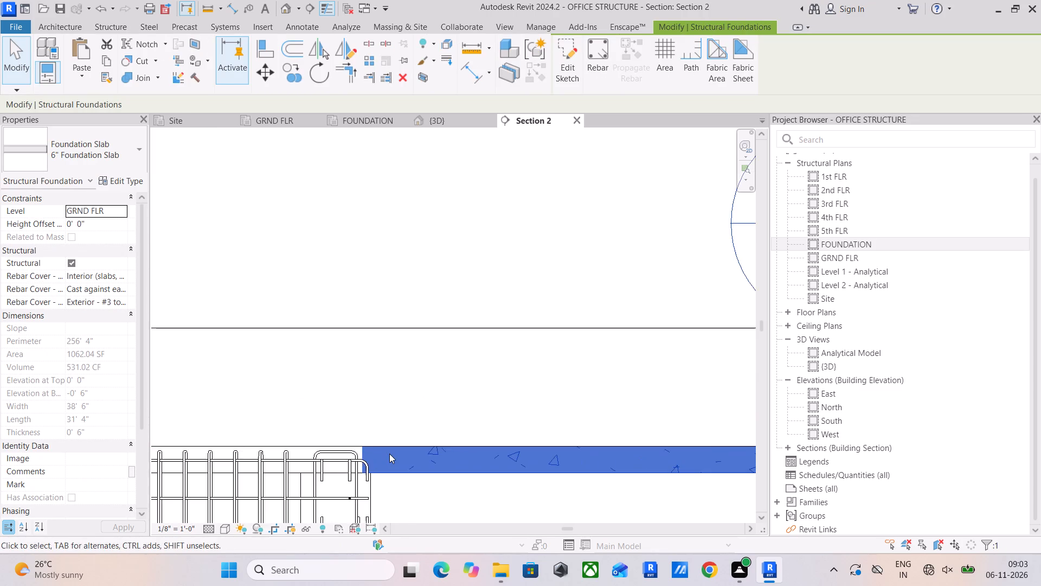
pyautogui.moveTo(389, 454); pyautogui.dragTo(417, 419, button='middle')
pyautogui.scroll(4, 386, 423)
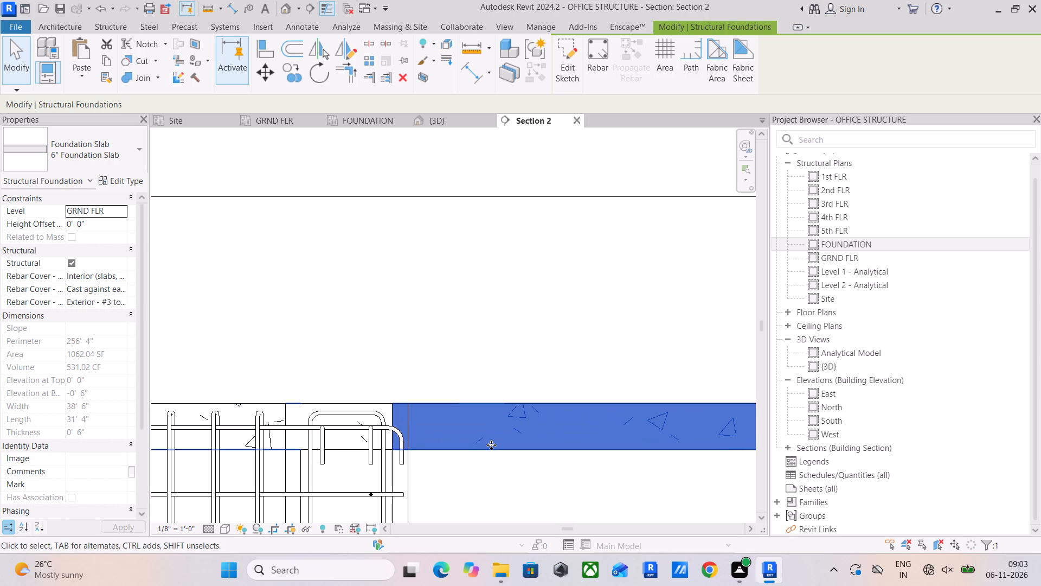
pyautogui.scroll(-7, 491, 445)
pyautogui.moveTo(529, 457); pyautogui.dragTo(305, 480, button='middle')
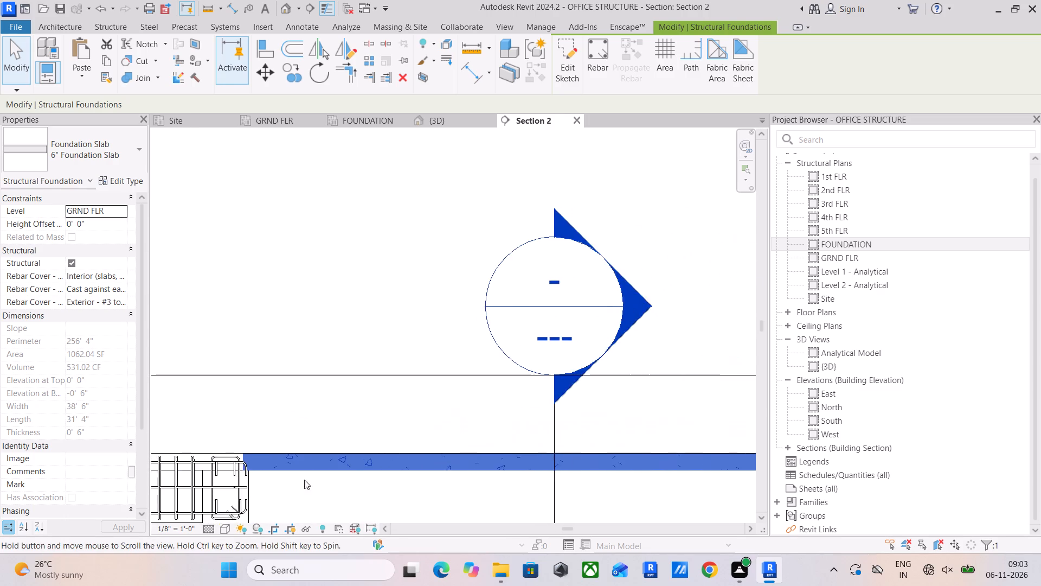
pyautogui.scroll(-7, 473, 466)
pyautogui.moveTo(550, 467); pyautogui.dragTo(441, 485, button='middle')
pyautogui.scroll(4, 543, 479)
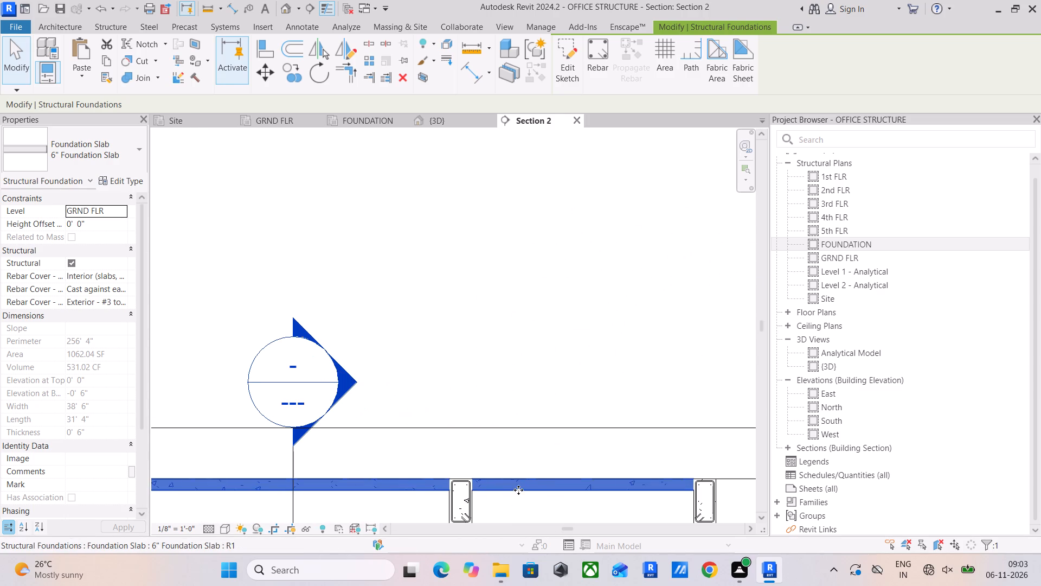
pyautogui.moveTo(511, 480); pyautogui.dragTo(518, 441, button='middle')
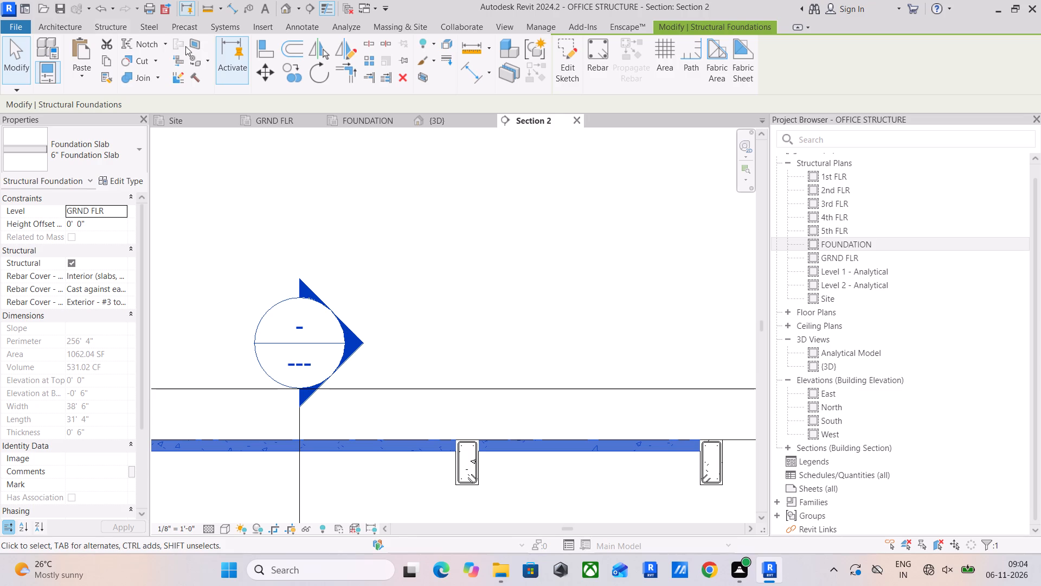
# Add a rebar cover setting named SLAB COVER with a 25 mm cover distance.
pyautogui.click(126, 21)
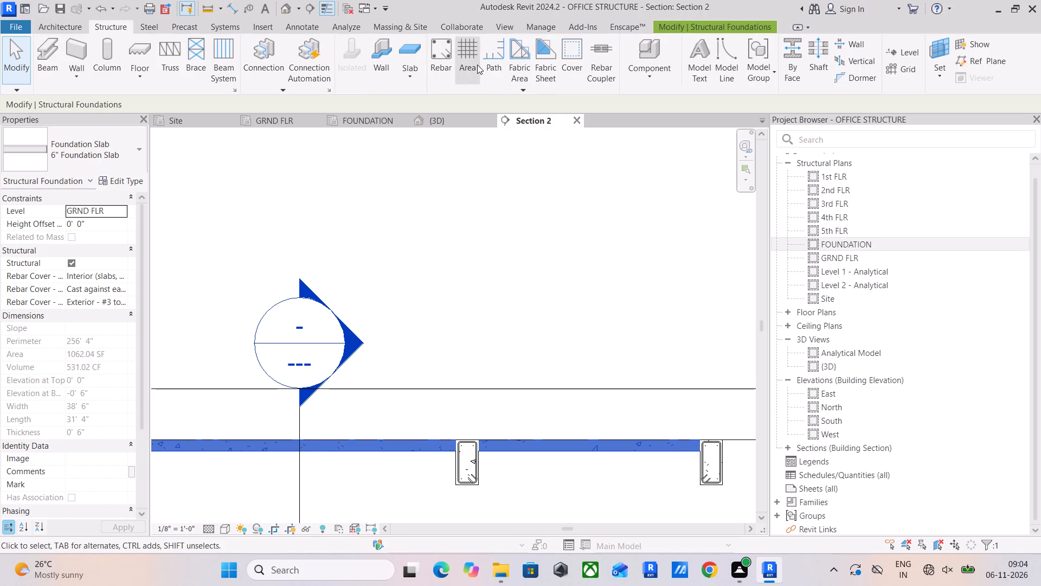
pyautogui.click(571, 54)
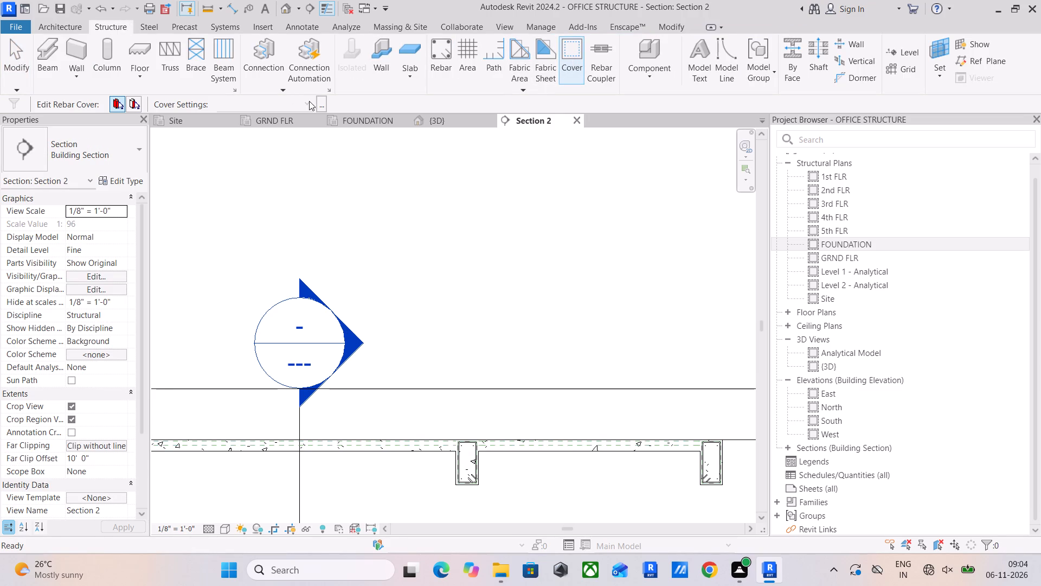
pyautogui.click(323, 104)
pyautogui.click(691, 246)
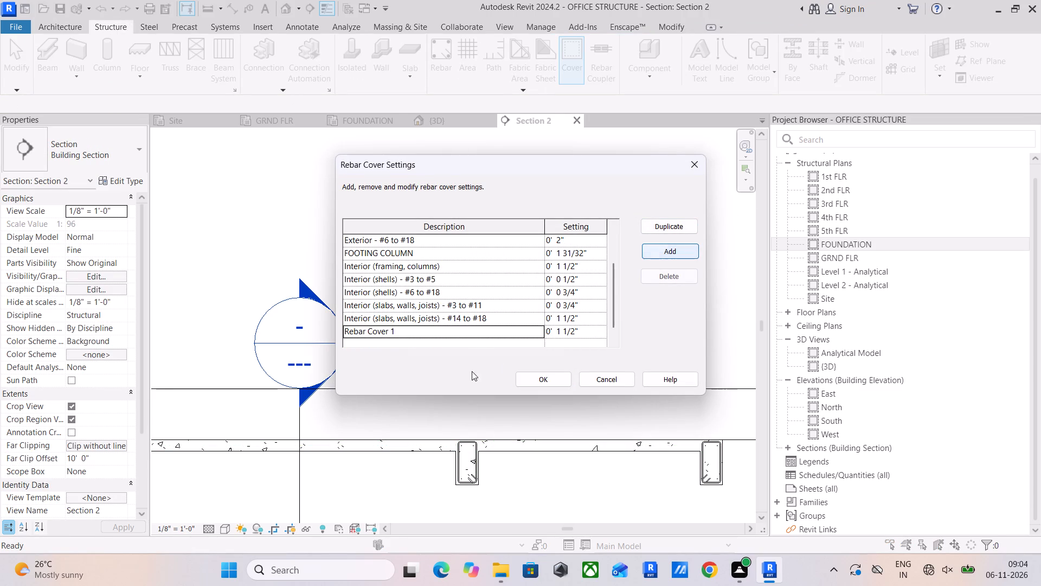
pyautogui.click(465, 332)
pyautogui.write('SL')
pyautogui.write('AB')
pyautogui.press('space')
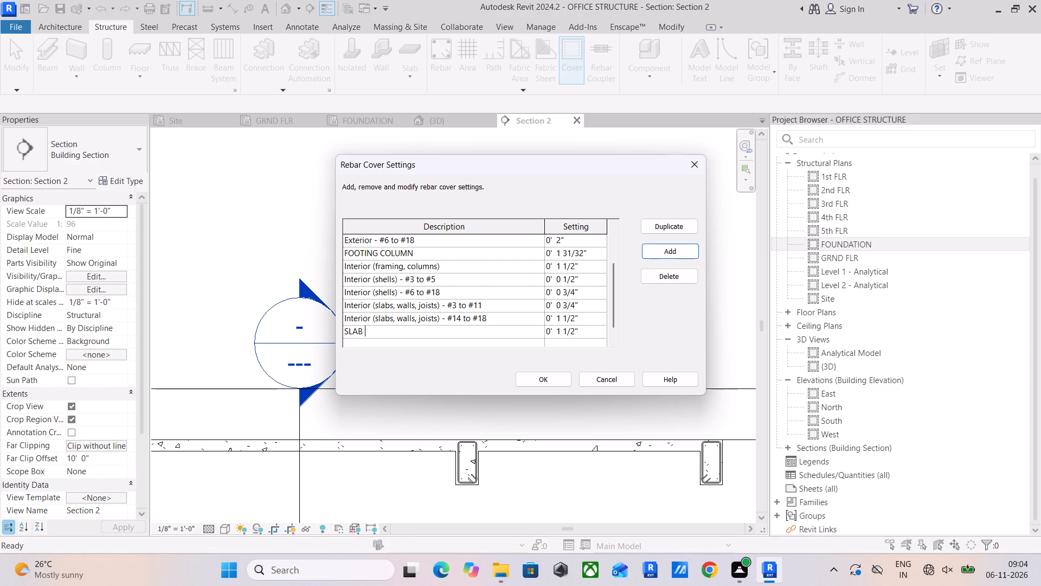
pyautogui.write('COVER')
pyautogui.click(592, 329)
pyautogui.write('25')
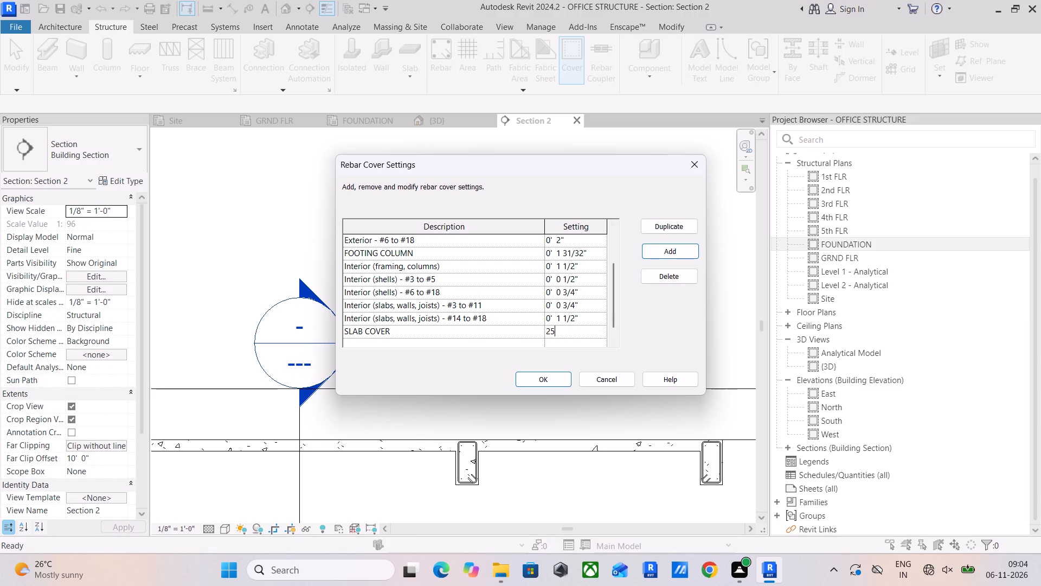
pyautogui.write('MM')
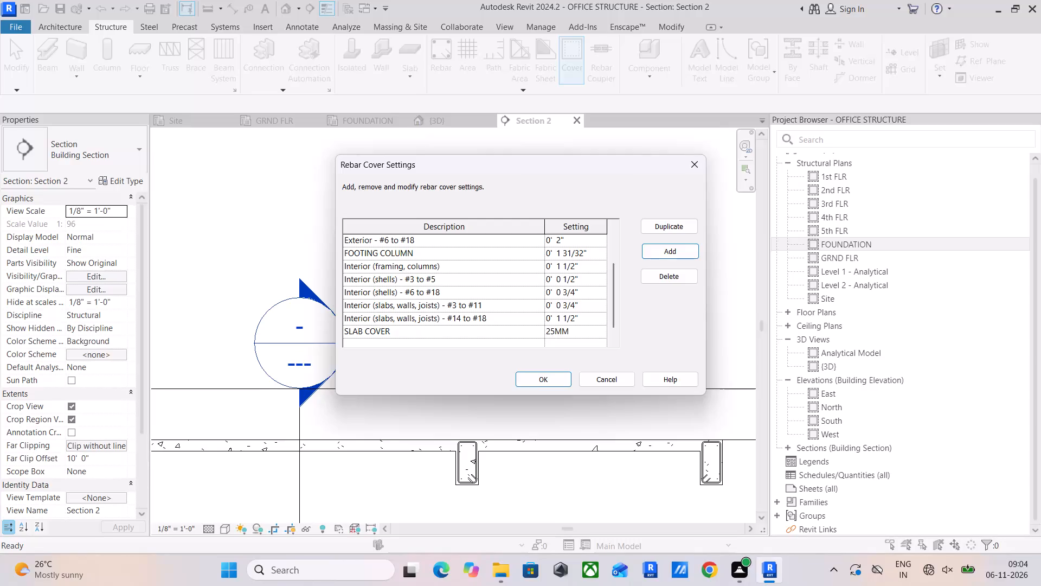
pyautogui.press('Return')
pyautogui.click(559, 377)
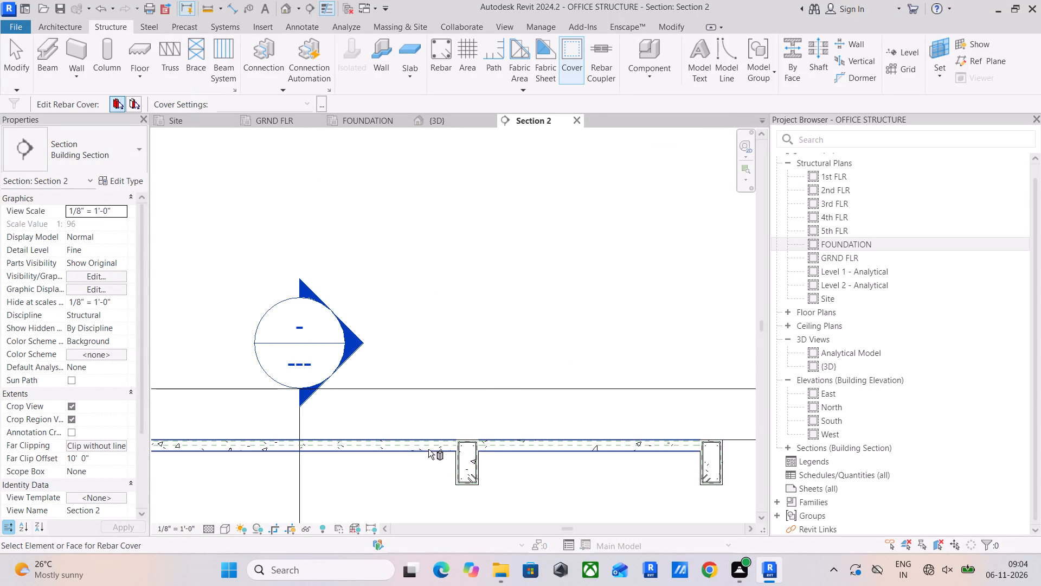
# Assign the SLAB COVER rebar cover to the large 6" foundation slab in Section 2.
pyautogui.scroll(8, 418, 451)
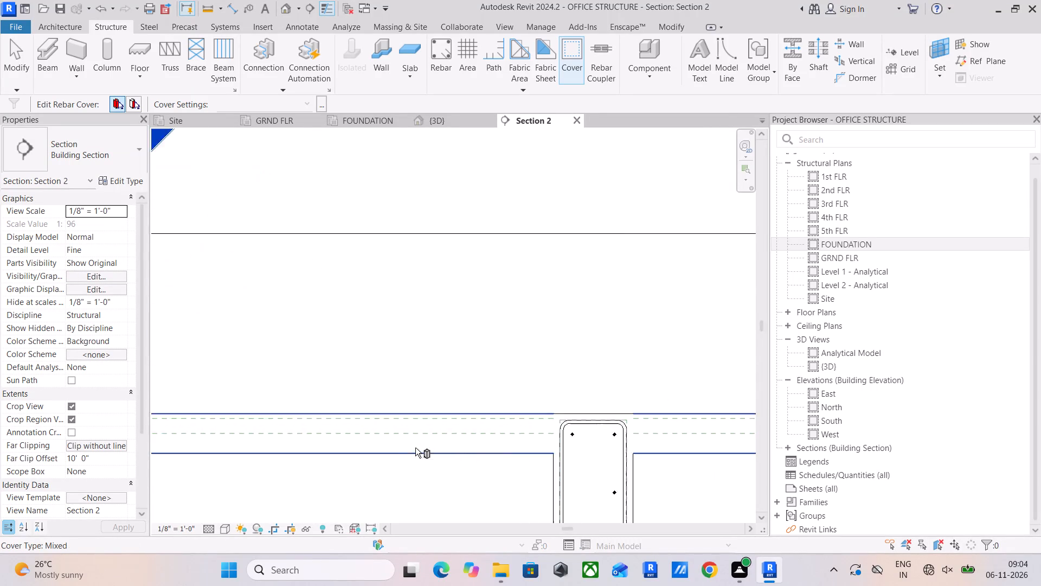
pyautogui.scroll(2, 415, 448)
pyautogui.click(439, 454)
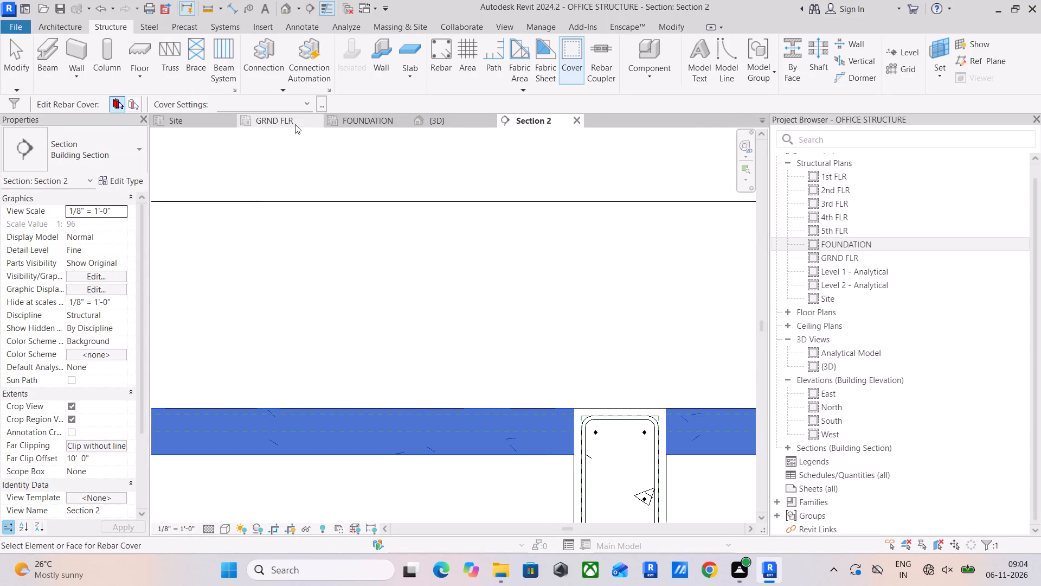
pyautogui.click(306, 106)
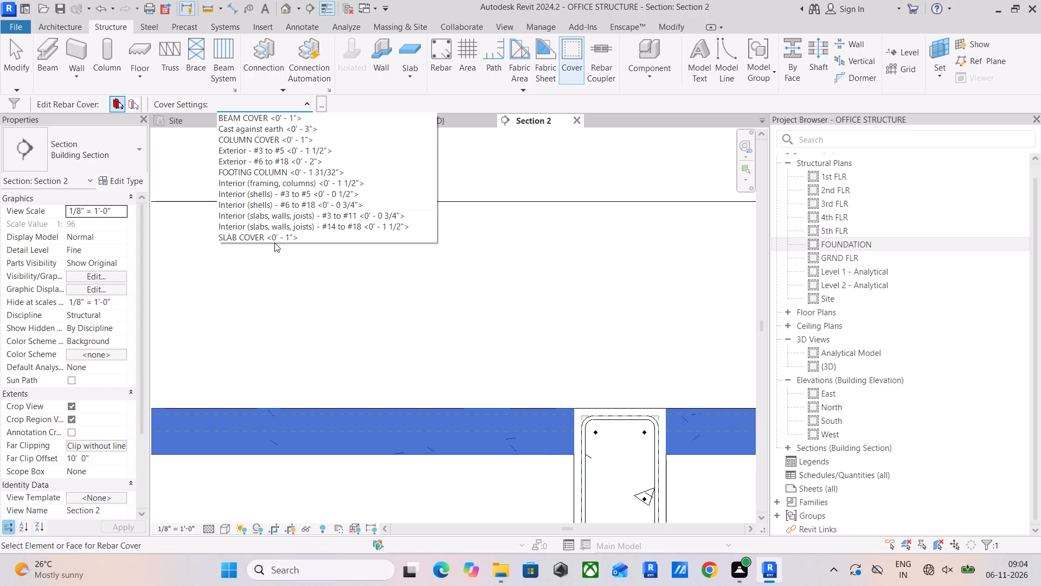
pyautogui.click(274, 235)
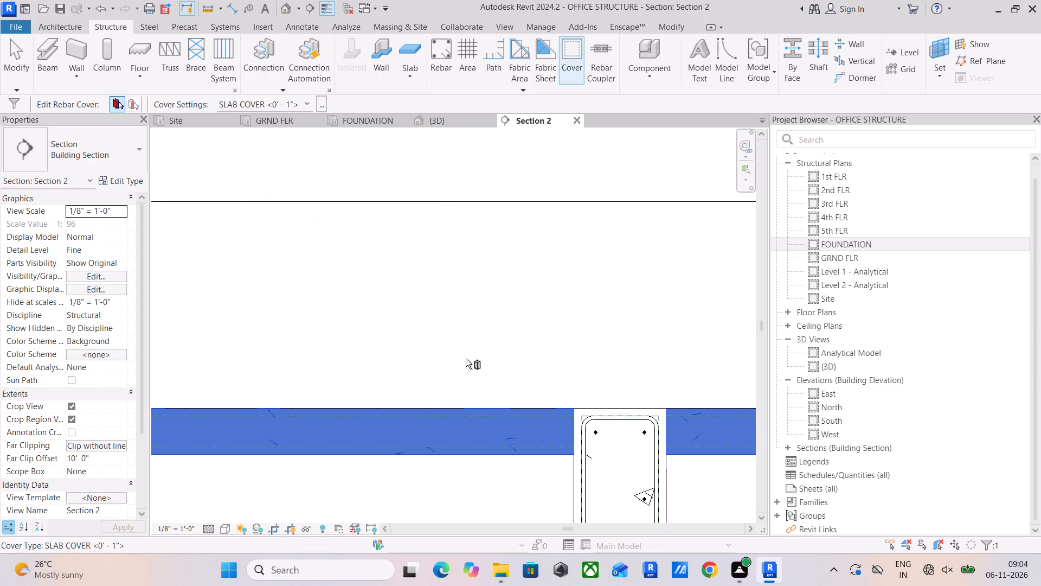
# Place a straight #4 bar, shape 00, perpendicular to the section near the slab's top cover, about 2" from the end beam's inner face.
pyautogui.click(438, 56)
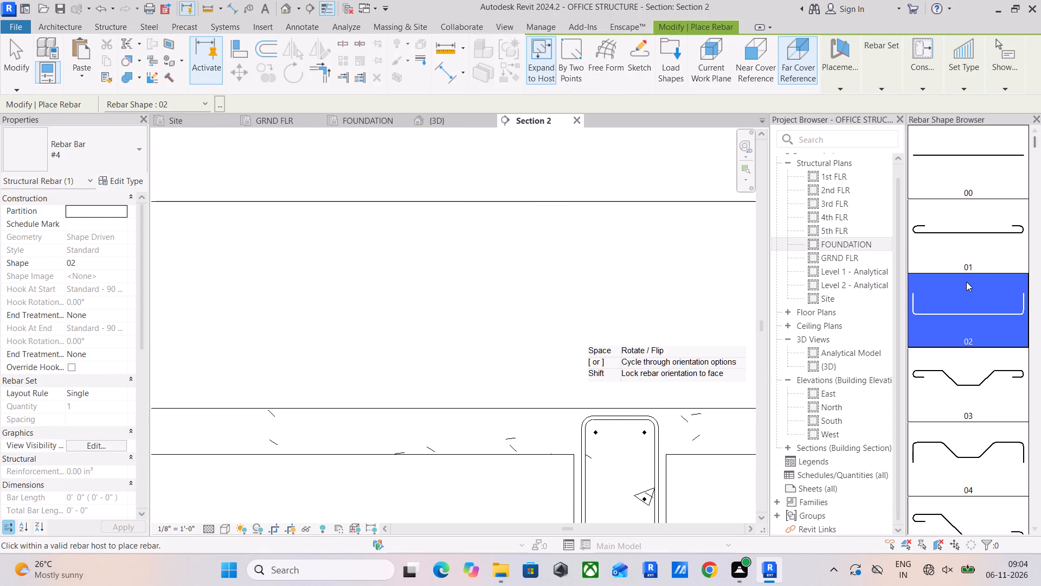
pyautogui.scroll(5, 962, 281)
pyautogui.click(948, 158)
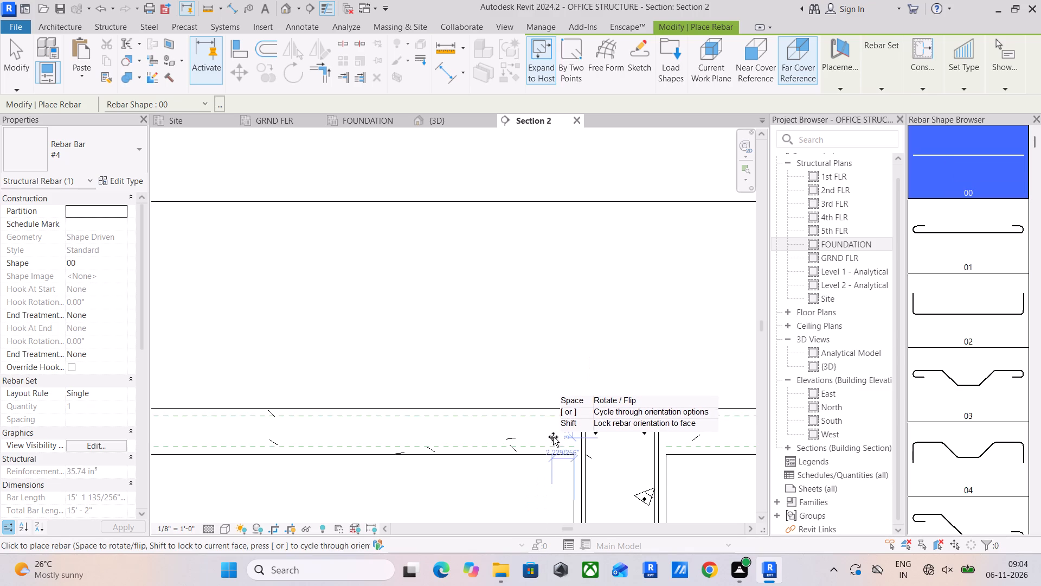
pyautogui.scroll(2, 556, 431)
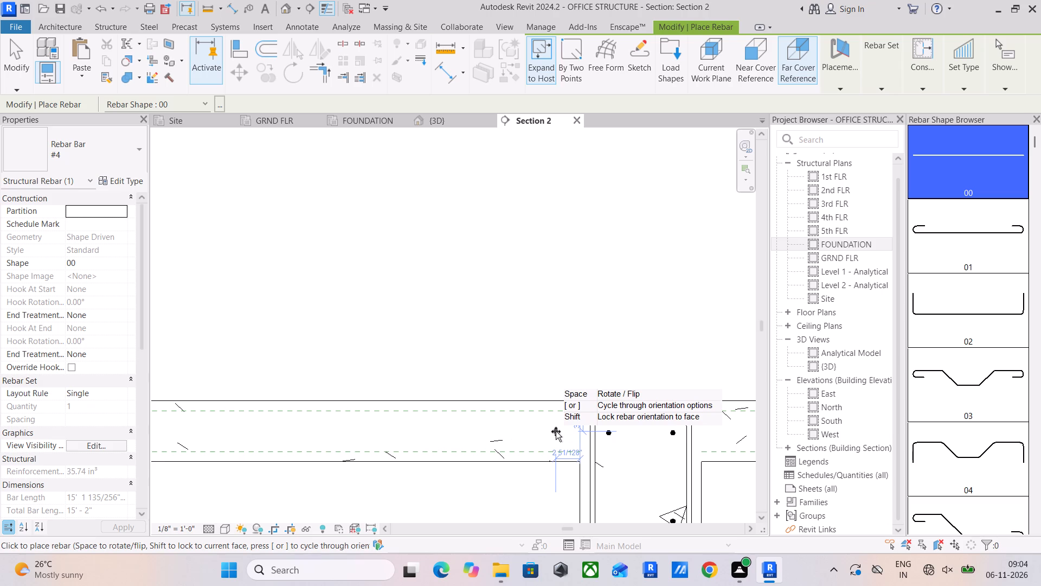
pyautogui.scroll(-10, 558, 417)
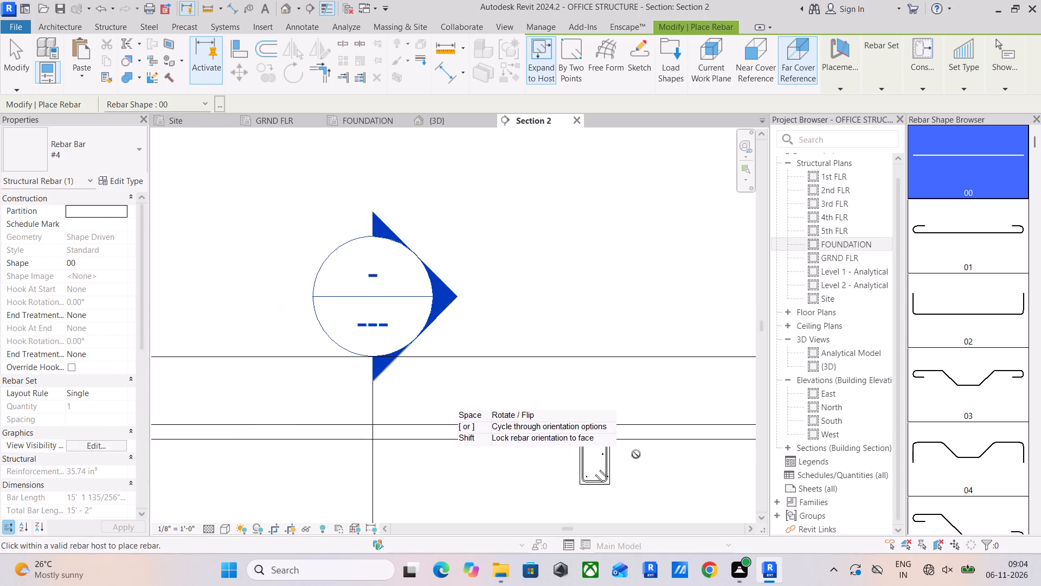
pyautogui.moveTo(657, 458); pyautogui.dragTo(507, 525, button='middle')
pyautogui.scroll(-4, 596, 489)
pyautogui.moveTo(626, 493); pyautogui.dragTo(428, 411, button='middle')
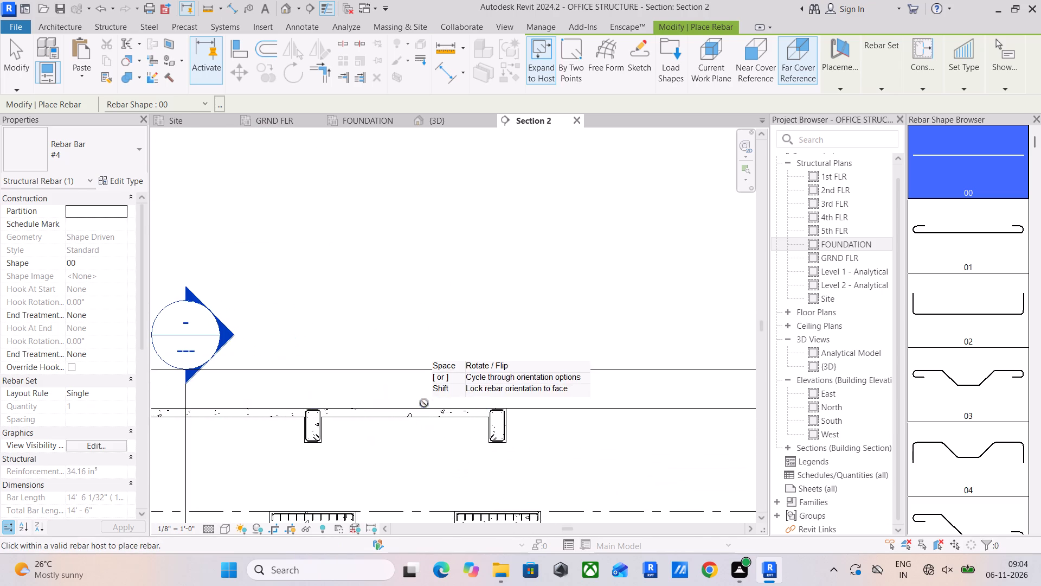
pyautogui.scroll(4, 335, 403)
pyautogui.scroll(9, 596, 419)
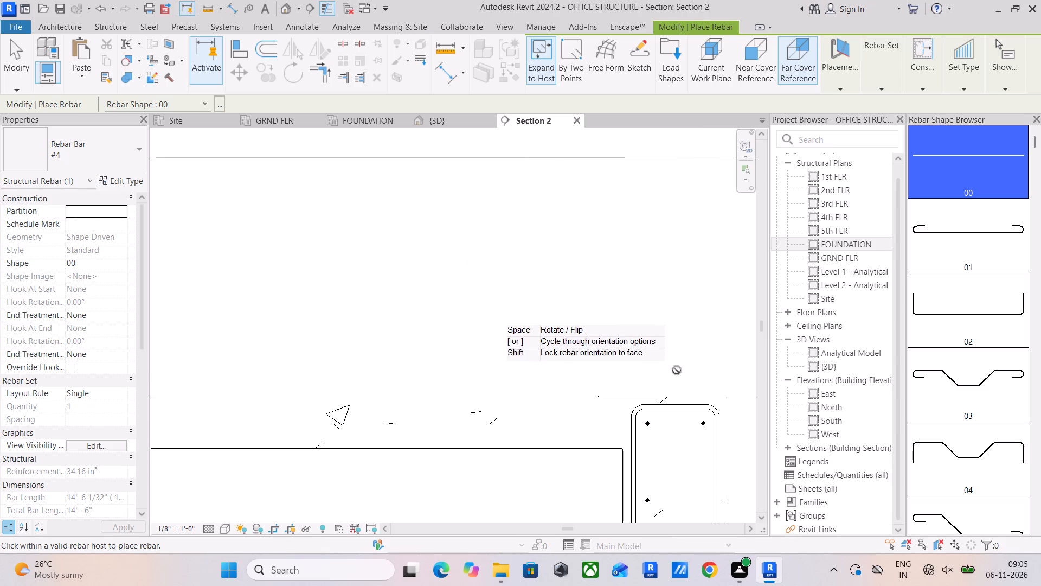
pyautogui.scroll(1, 609, 407)
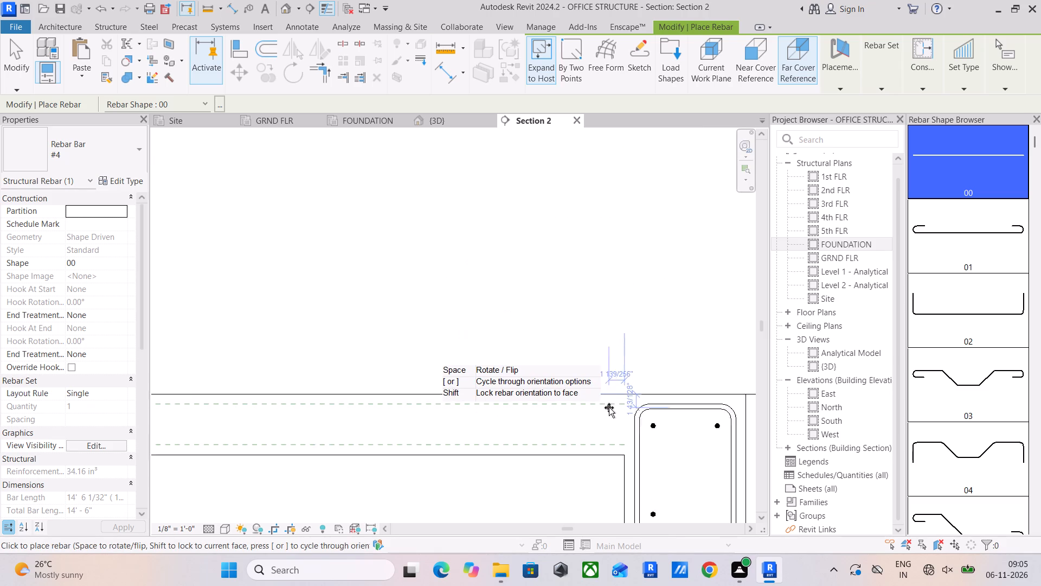
pyautogui.scroll(2, 609, 407)
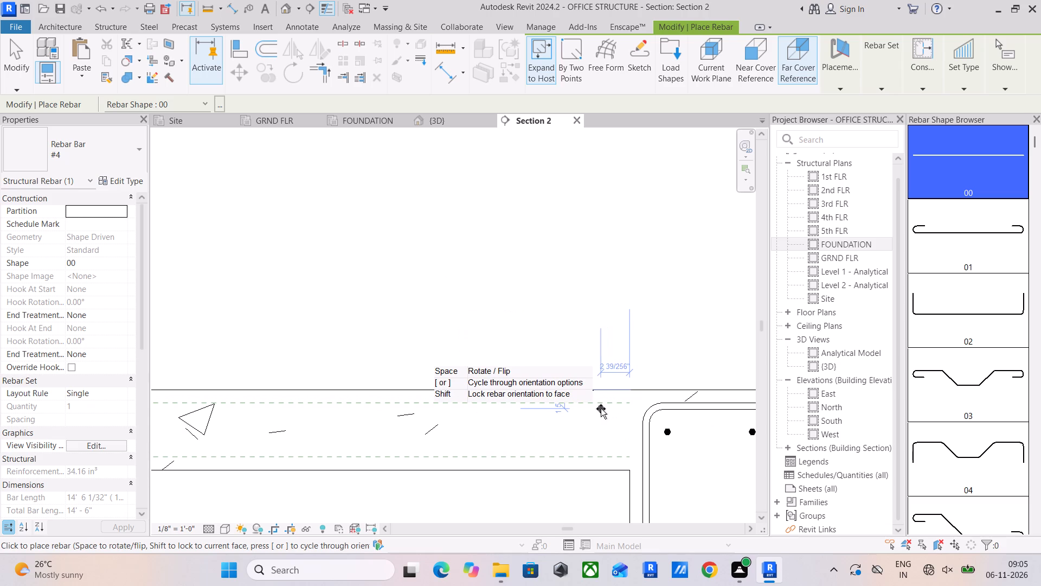
pyautogui.click(601, 409)
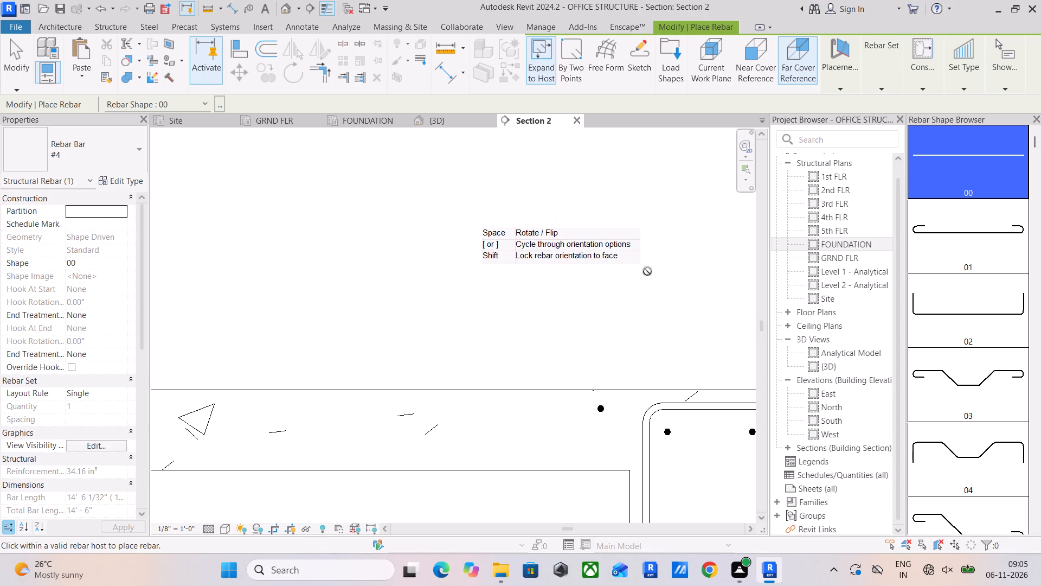
pyautogui.press('Escape')
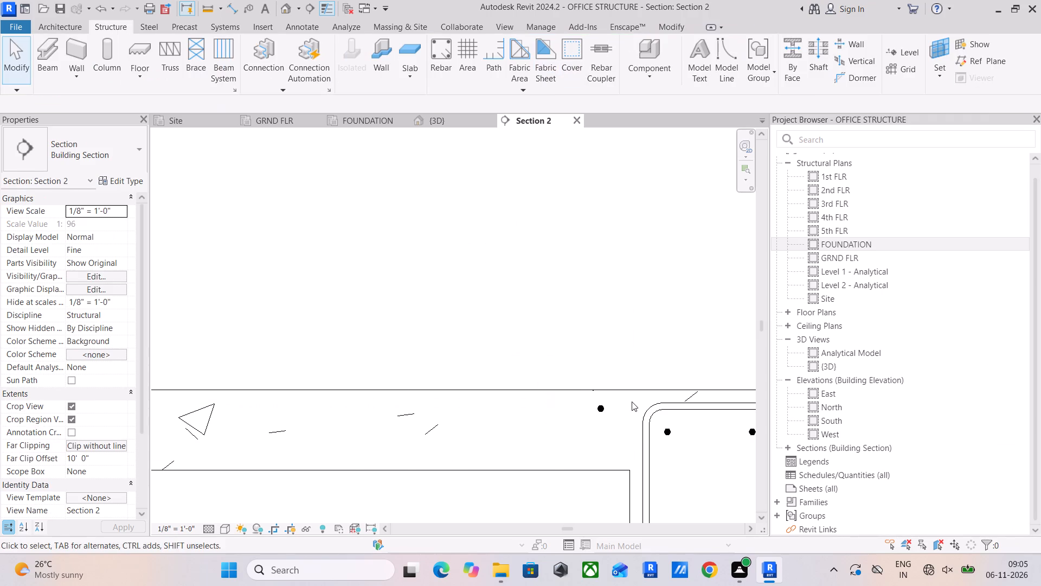
# Set the new slab bar's layout to Maximum Spacing at 150 mm.
pyautogui.click(602, 407)
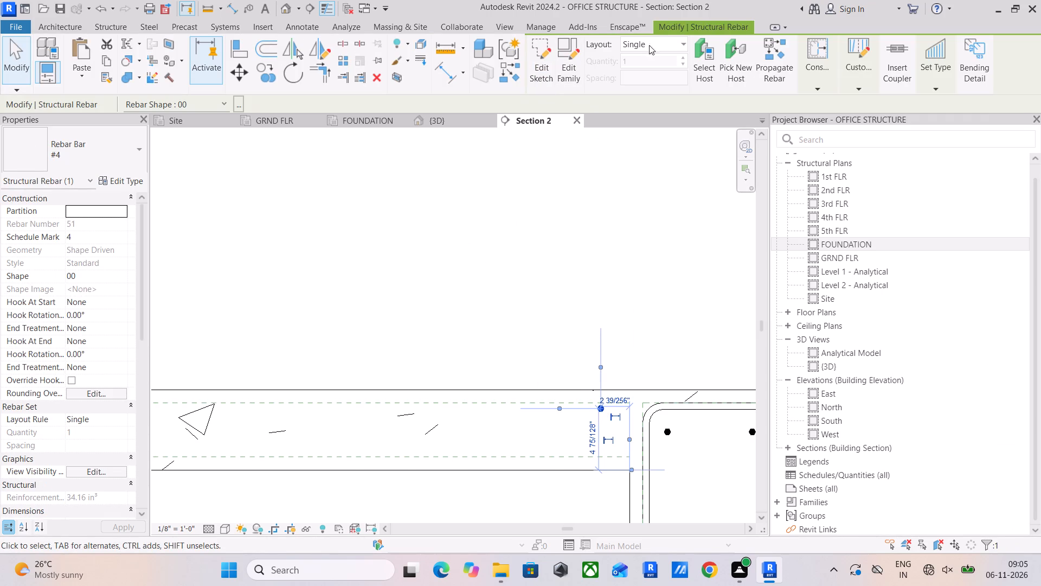
pyautogui.click(676, 42)
pyautogui.click(672, 96)
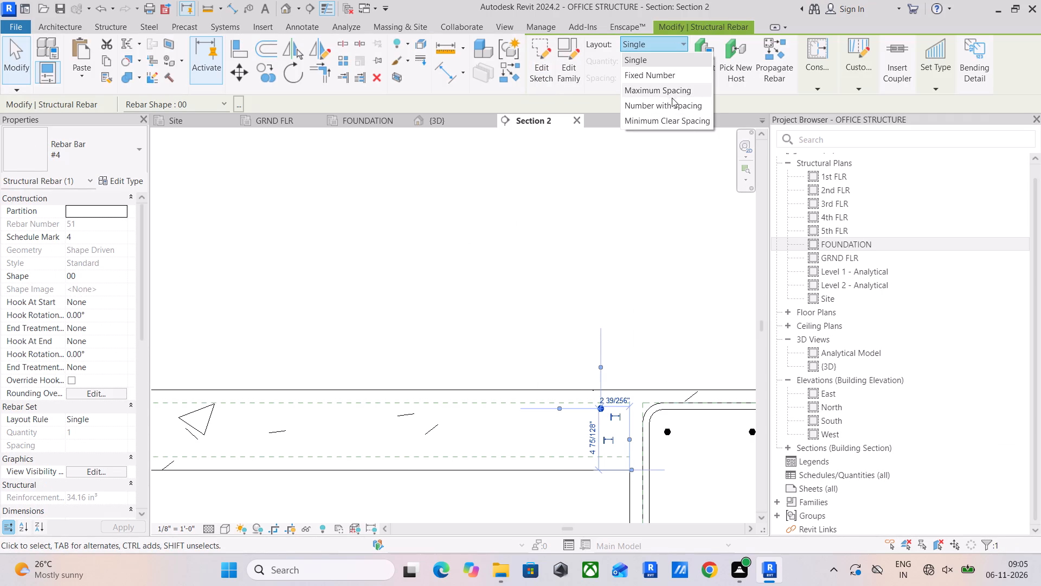
pyautogui.click(648, 77)
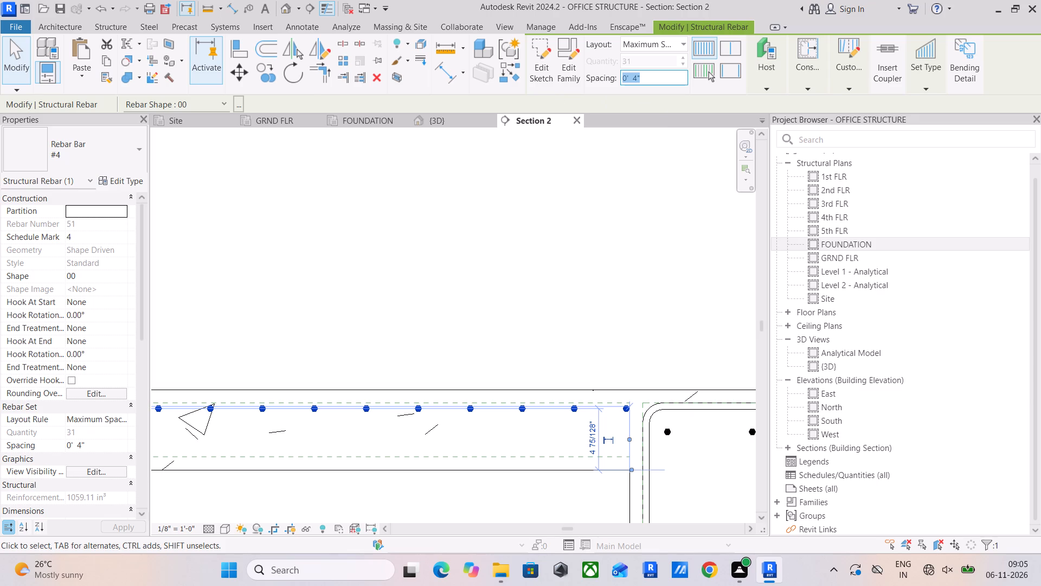
pyautogui.press('1')
pyautogui.press('5')
pyautogui.press('0')
pyautogui.write('MM')
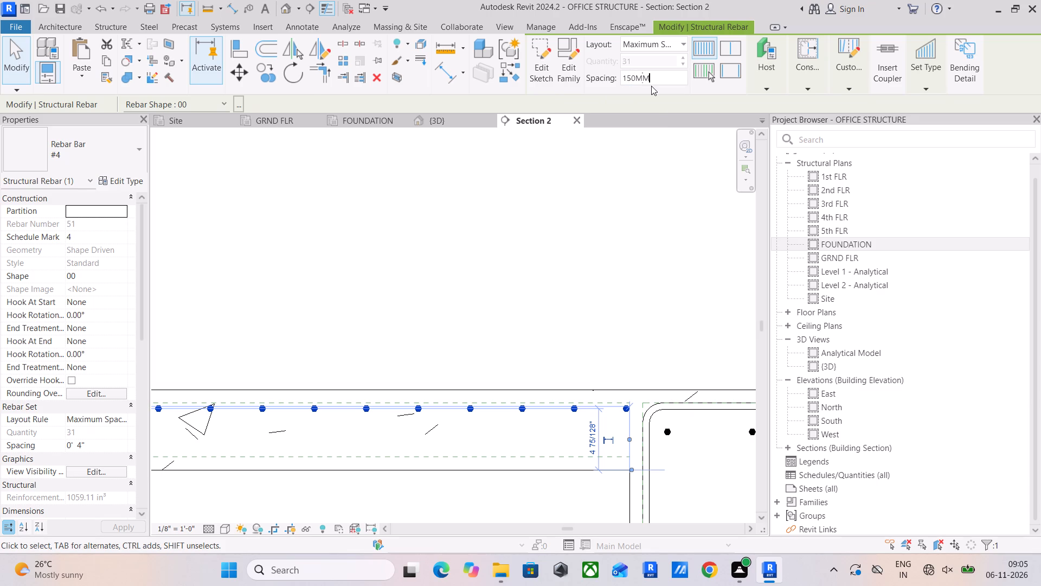
pyautogui.press('Return')
# Examine the top bar set along the slab and where it ends at the beam on the opposite side.
pyautogui.scroll(-4, 651, 86)
pyautogui.scroll(-5, 548, 231)
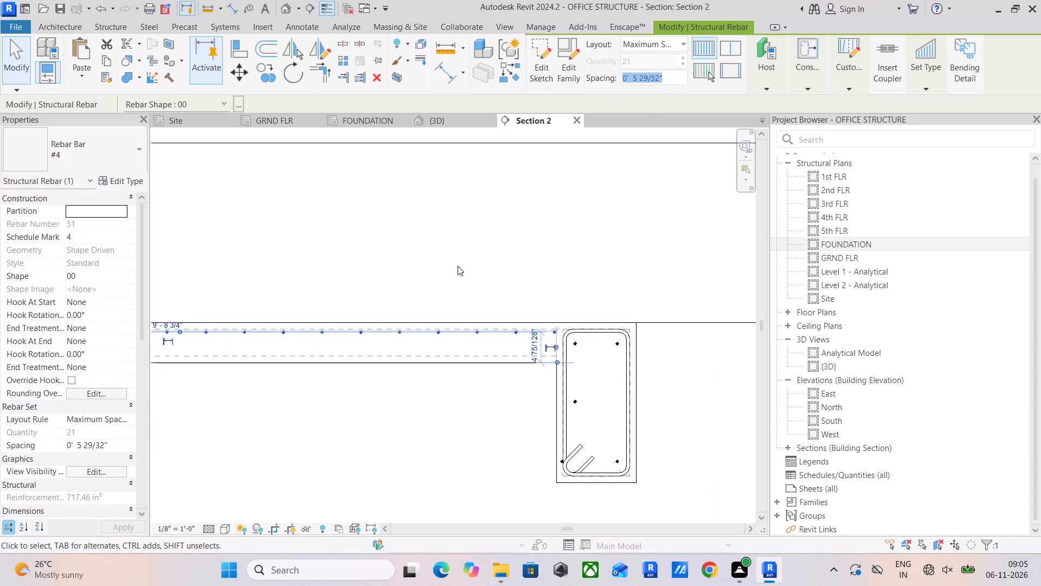
pyautogui.scroll(-4, 458, 266)
pyautogui.moveTo(436, 262); pyautogui.dragTo(665, 307, button='middle')
pyautogui.scroll(9, 317, 345)
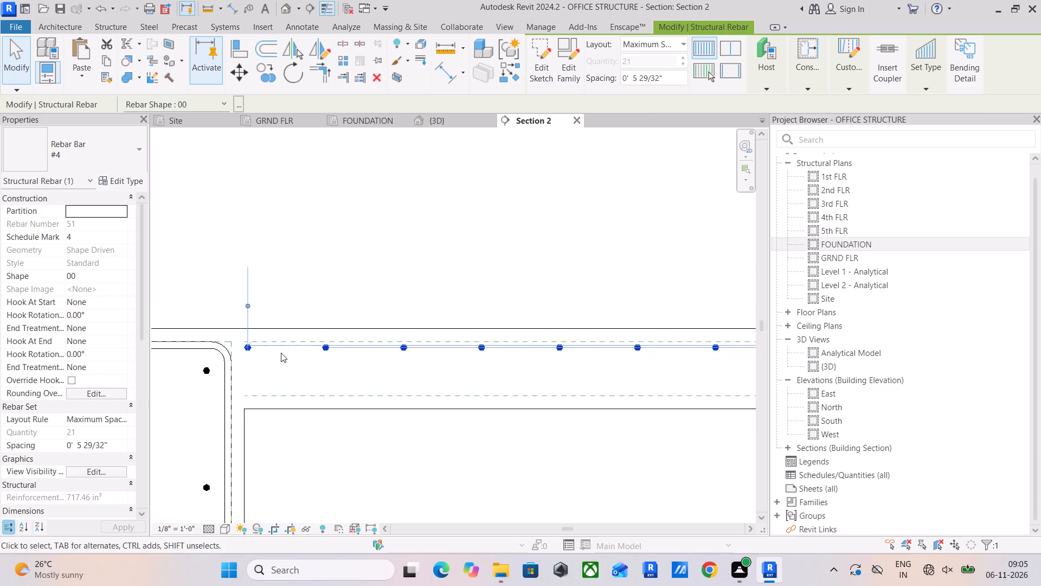
pyautogui.scroll(2, 281, 353)
pyautogui.scroll(-3, 281, 353)
pyautogui.moveTo(281, 346); pyautogui.dragTo(308, 296, button='middle')
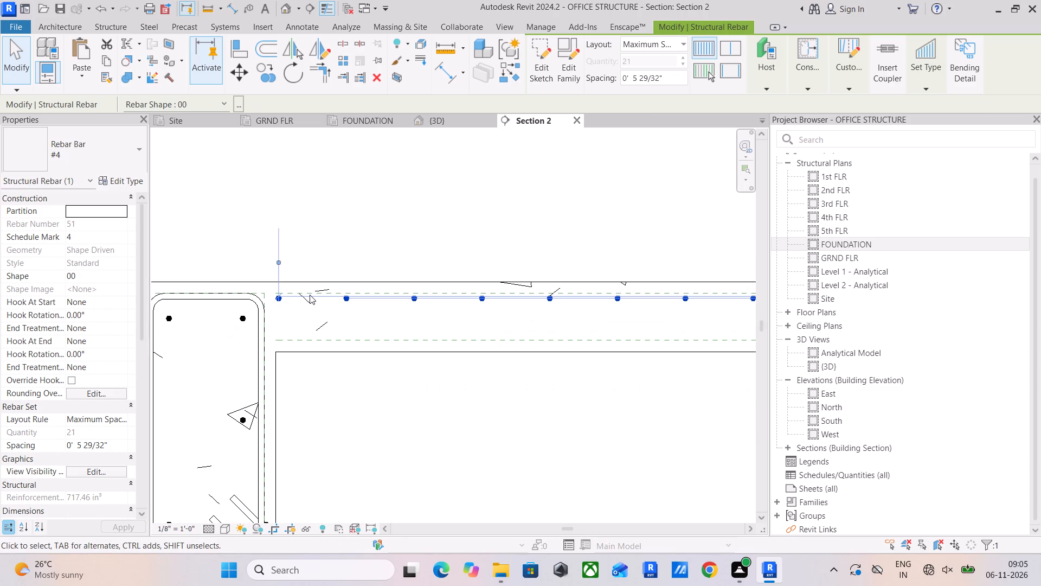
pyautogui.scroll(-4, 357, 289)
pyautogui.moveTo(401, 291); pyautogui.dragTo(290, 302, button='middle')
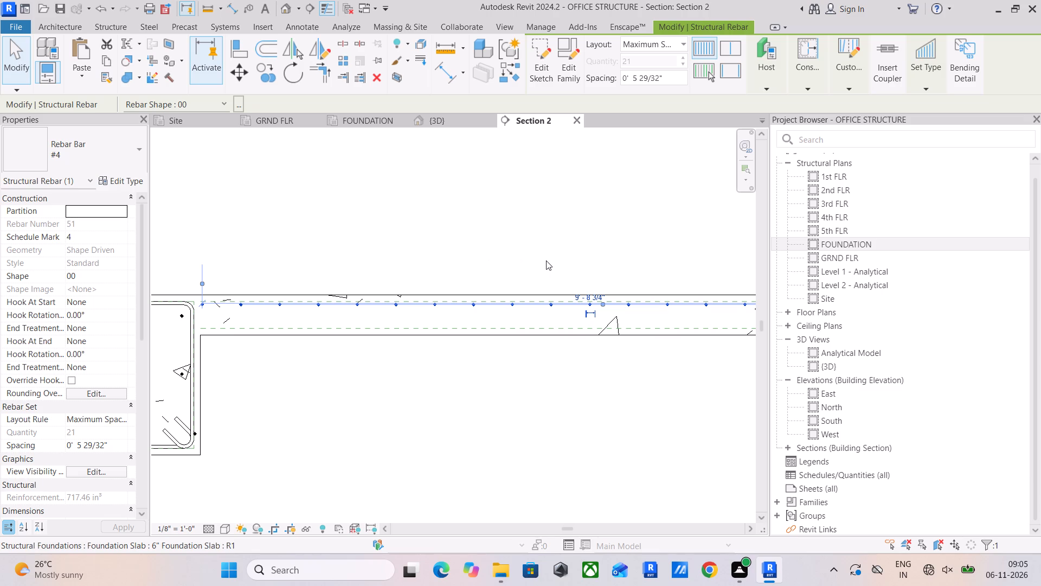
pyautogui.moveTo(372, 316); pyautogui.dragTo(464, 314, button='middle')
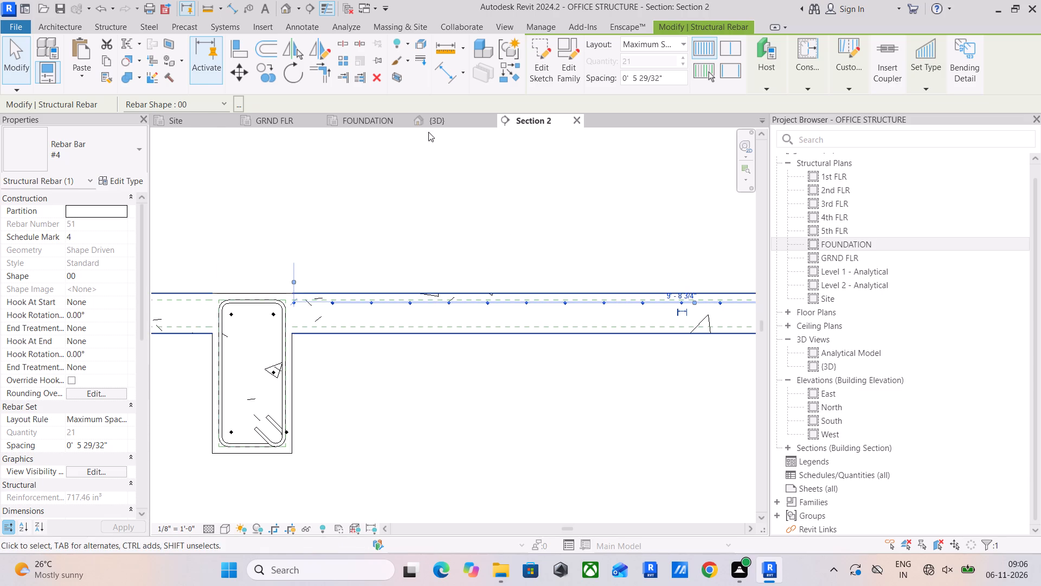
# Set the slab's top bar set to show unobscured in the {3D} view.
pyautogui.click(121, 467)
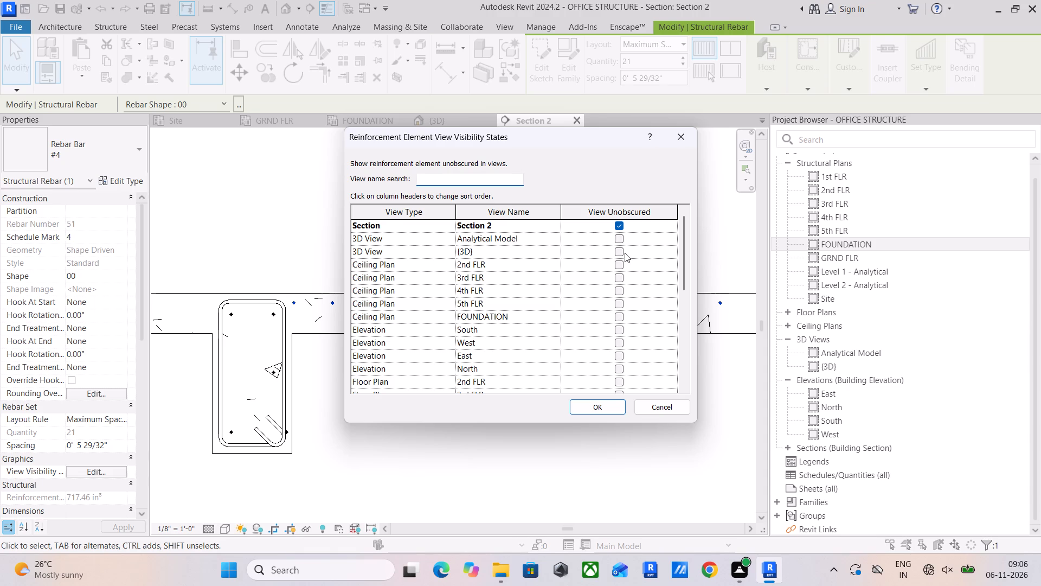
pyautogui.click(620, 252)
pyautogui.click(608, 405)
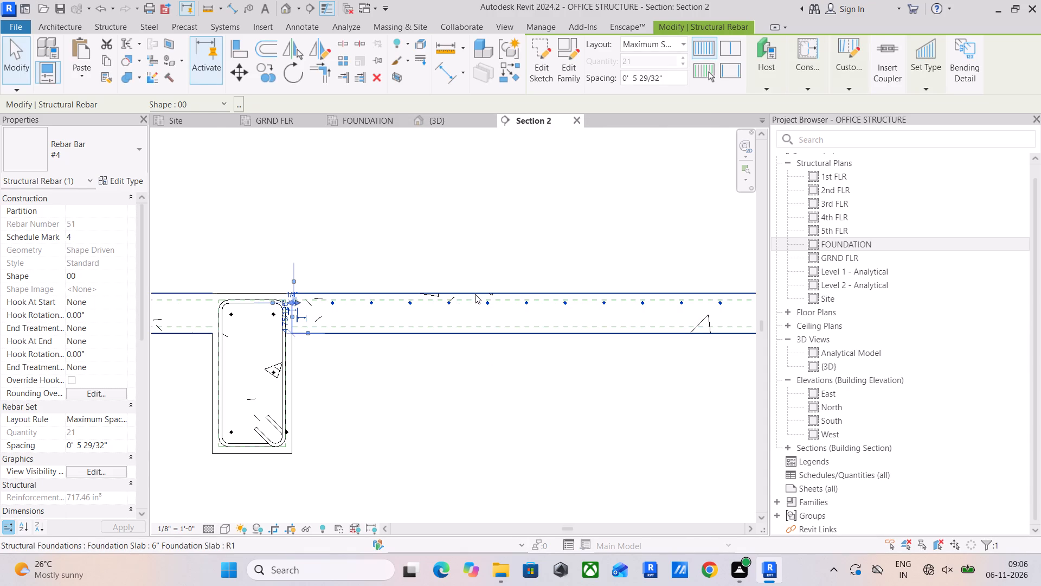
# Examine the slab's top bar set against the surrounding beam and column rebar in the {3D} view.
pyautogui.click(446, 125)
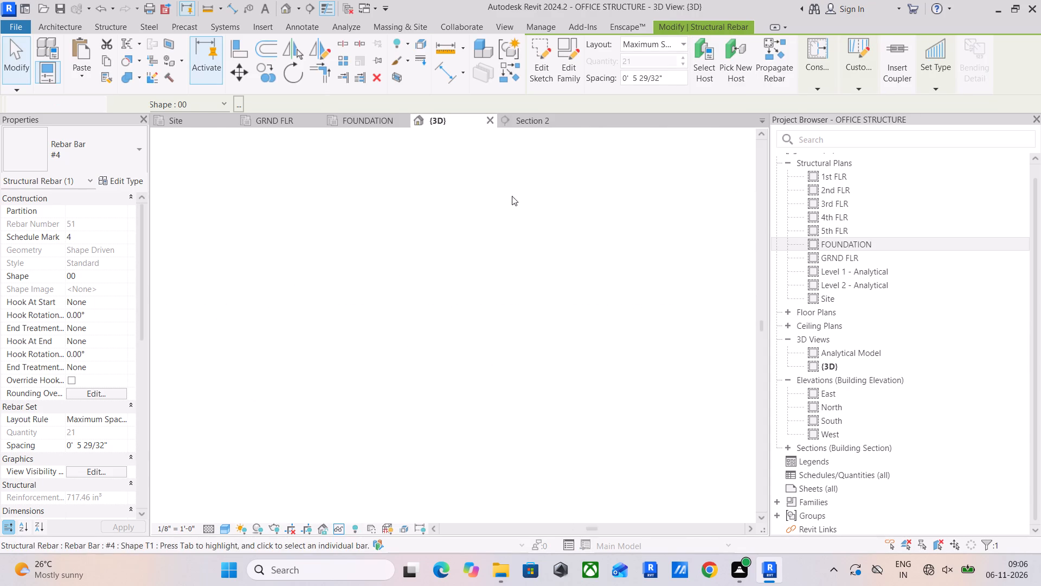
pyautogui.keyDown('shift'); pyautogui.moveTo(532, 354); pyautogui.dragTo(448, 397, button='middle'); pyautogui.keyUp('shift')
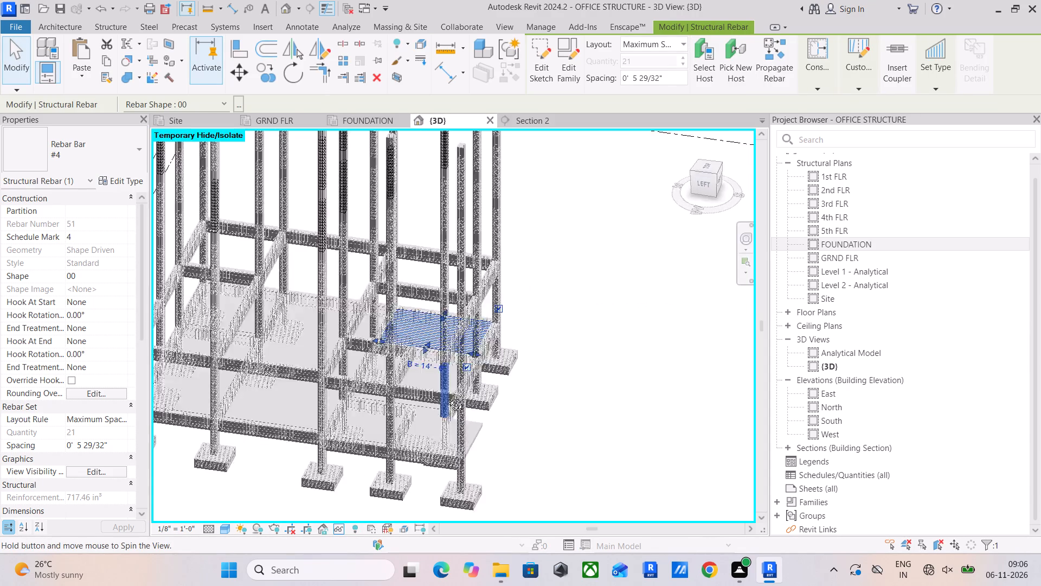
pyautogui.keyDown('shift'); pyautogui.moveTo(448, 397); pyautogui.dragTo(330, 365, button='middle'); pyautogui.keyUp('shift')
pyautogui.scroll(10, 457, 323)
pyautogui.keyDown('shift'); pyautogui.moveTo(542, 384); pyautogui.dragTo(501, 406, button='middle'); pyautogui.keyUp('shift')
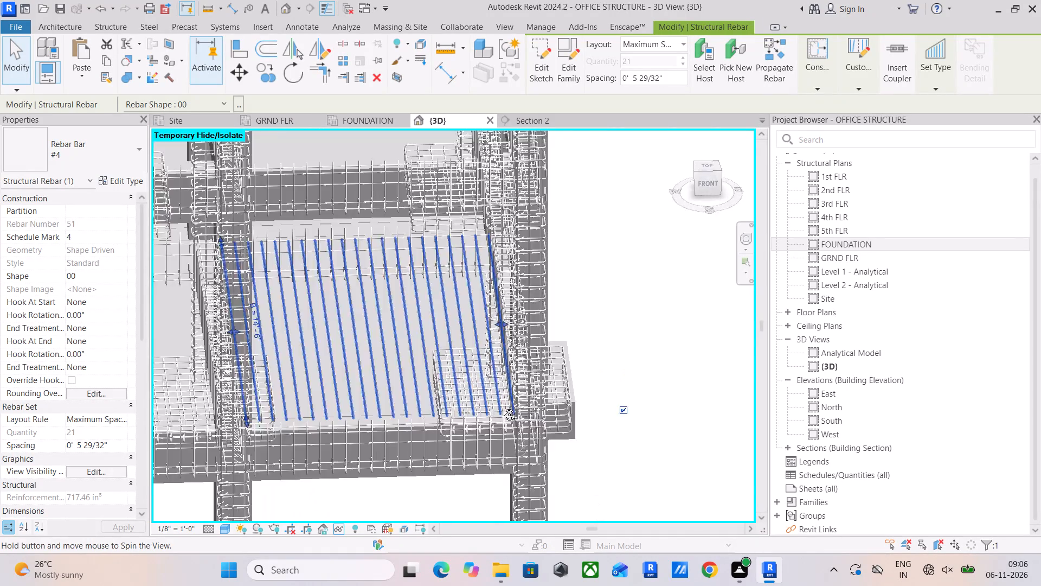
pyautogui.keyDown('shift'); pyautogui.moveTo(501, 406); pyautogui.dragTo(400, 390, button='middle'); pyautogui.keyUp('shift')
pyautogui.scroll(5, 404, 319)
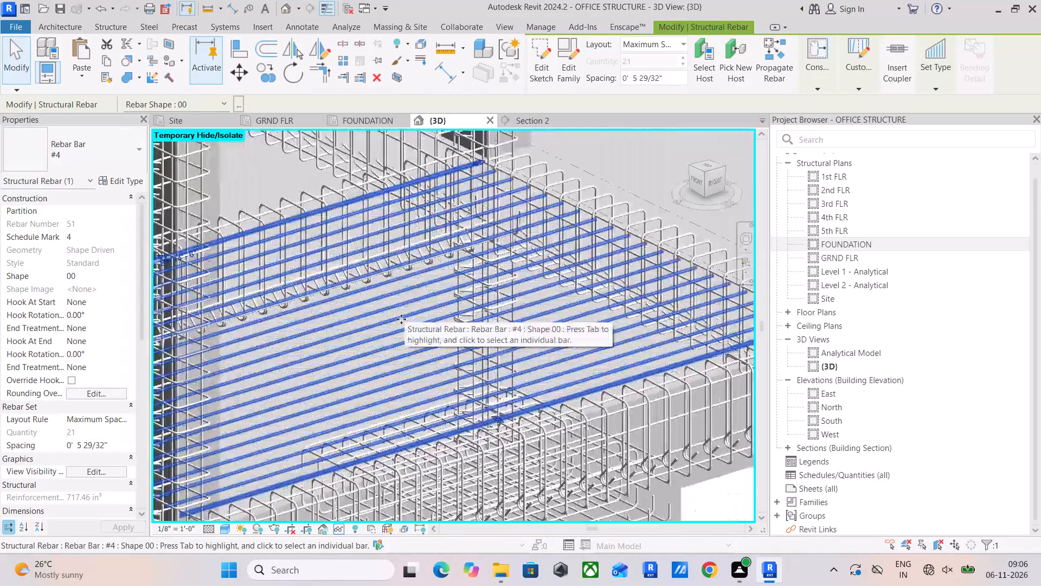
pyautogui.keyDown('shift'); pyautogui.moveTo(378, 333); pyautogui.dragTo(458, 321, button='middle'); pyautogui.keyUp('shift')
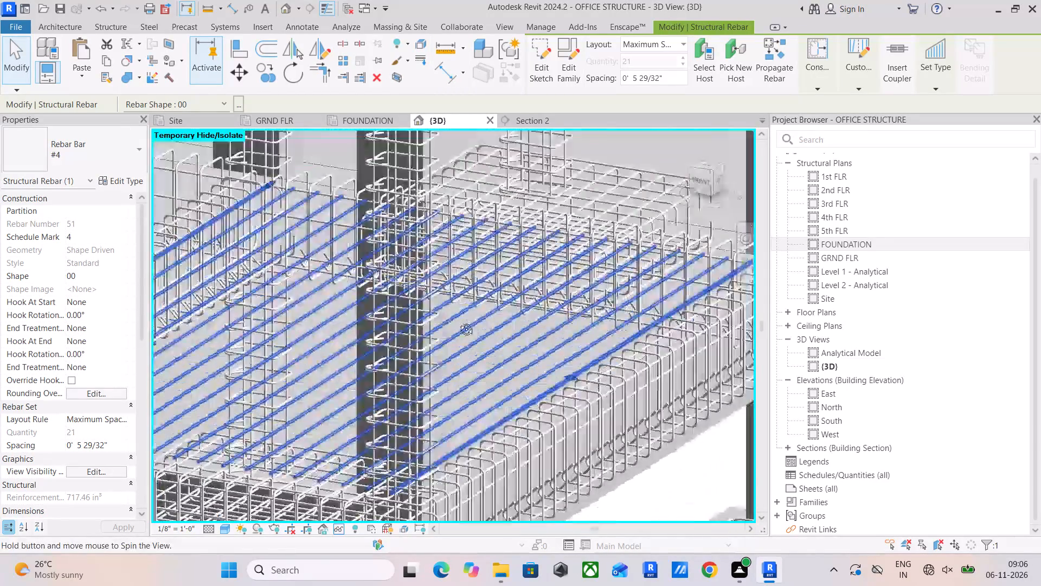
pyautogui.keyDown('shift'); pyautogui.moveTo(458, 321); pyautogui.dragTo(387, 297, button='middle'); pyautogui.keyUp('shift')
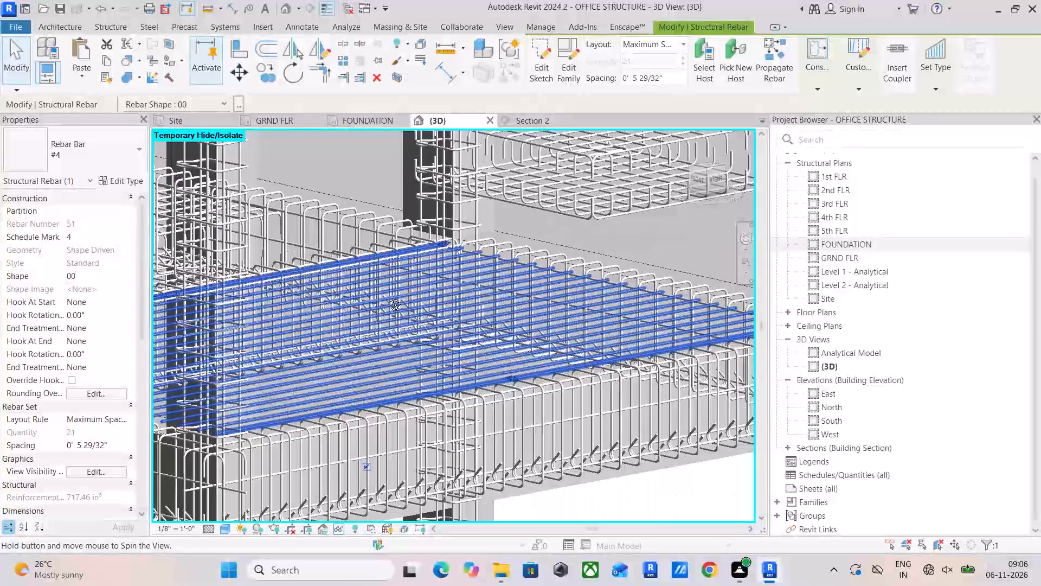
pyautogui.keyDown('shift'); pyautogui.moveTo(387, 297); pyautogui.dragTo(371, 311, button='middle'); pyautogui.keyUp('shift')
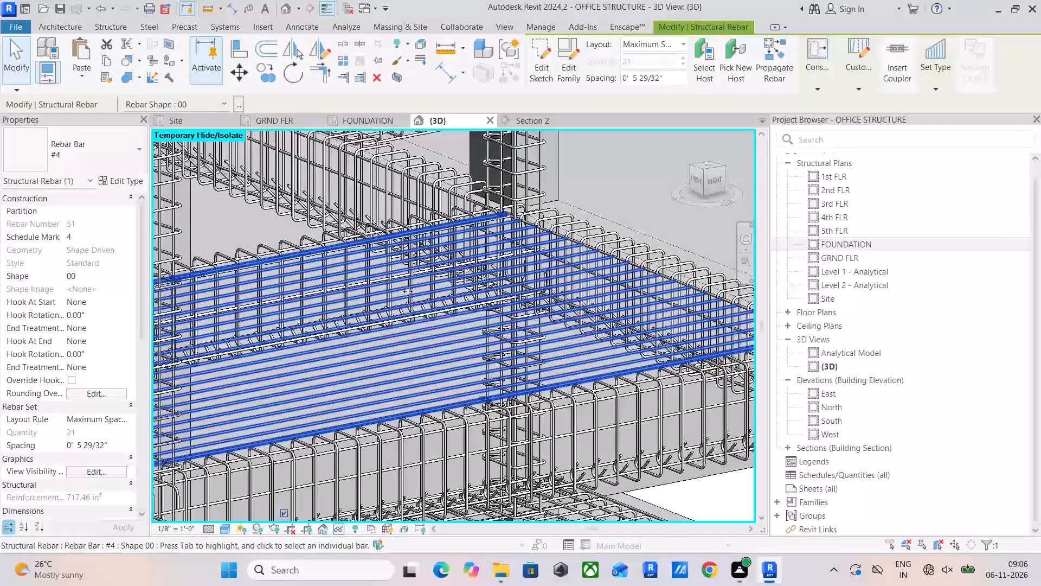
# Open Section 1 from the GRND FLR plan and locate the slab's top bar set in it, selecting the set in {3D}.
pyautogui.click(292, 120)
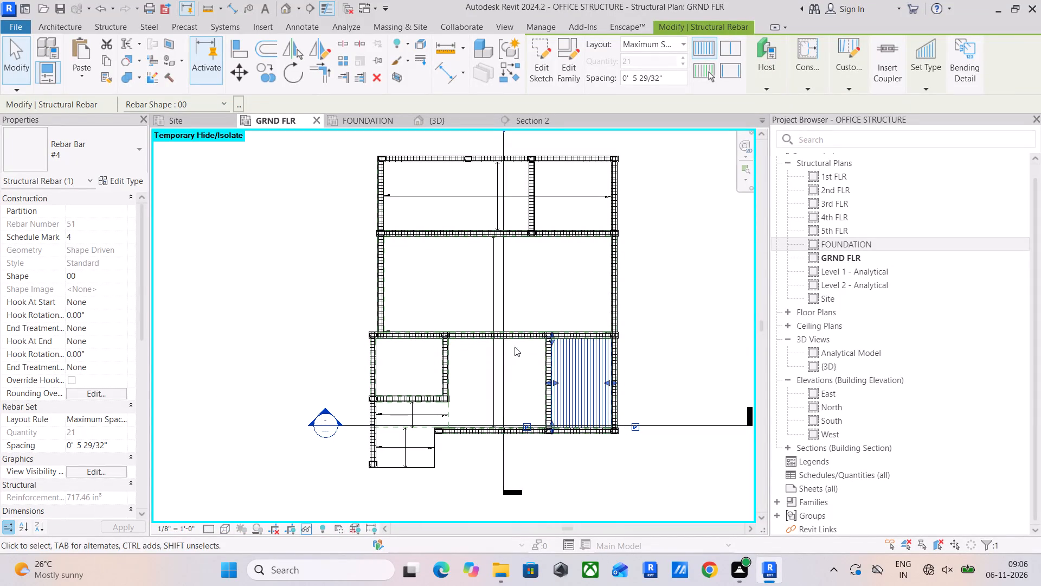
pyautogui.scroll(-3, 503, 285)
pyautogui.moveTo(511, 290); pyautogui.dragTo(516, 354, button='middle')
pyautogui.press('Escape')
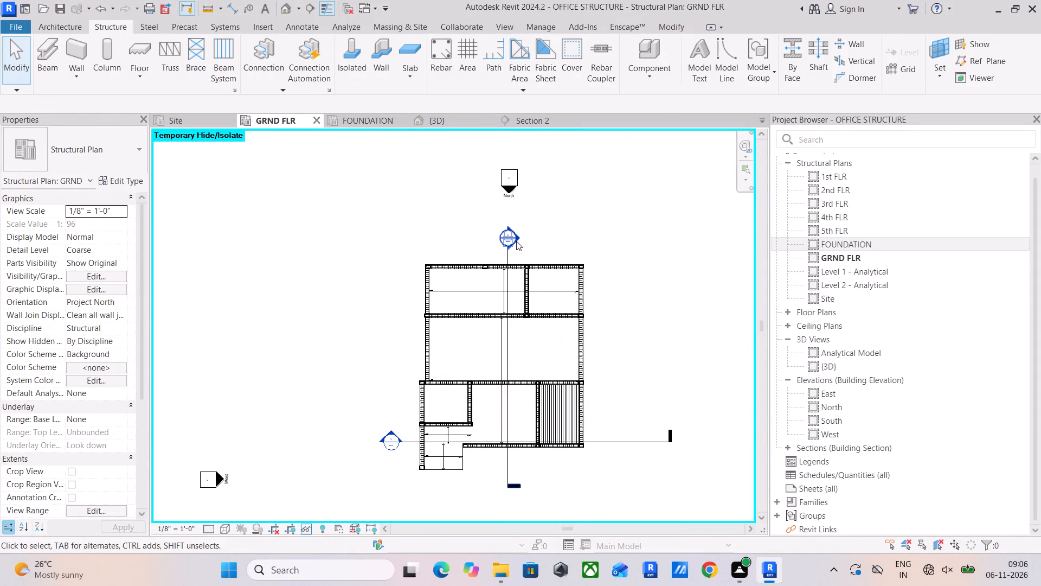
pyautogui.doubleClick(516, 241)
pyautogui.scroll(4, 453, 283)
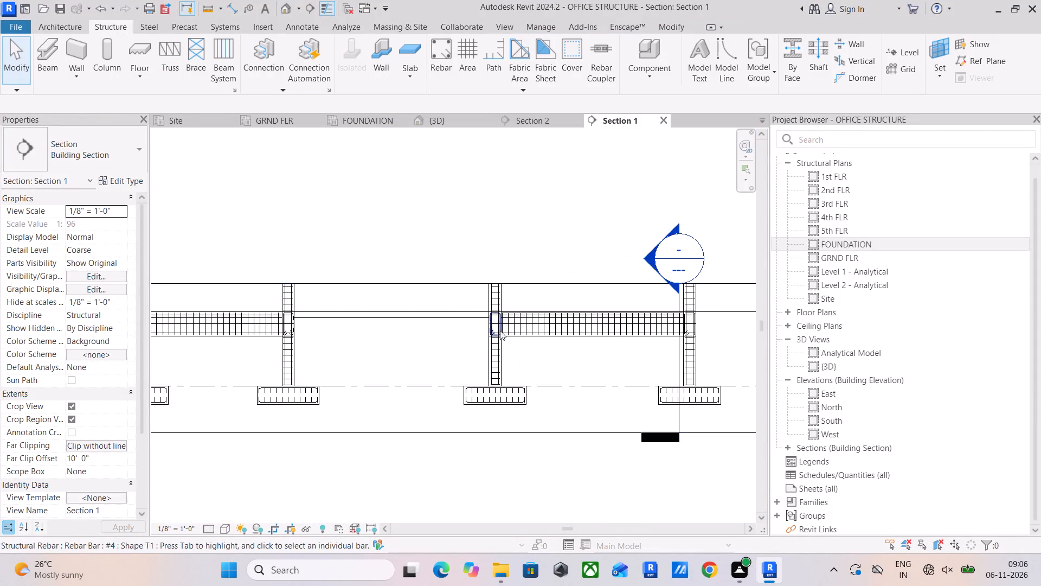
pyautogui.scroll(10, 514, 330)
pyautogui.moveTo(563, 323); pyautogui.dragTo(485, 379, button='middle')
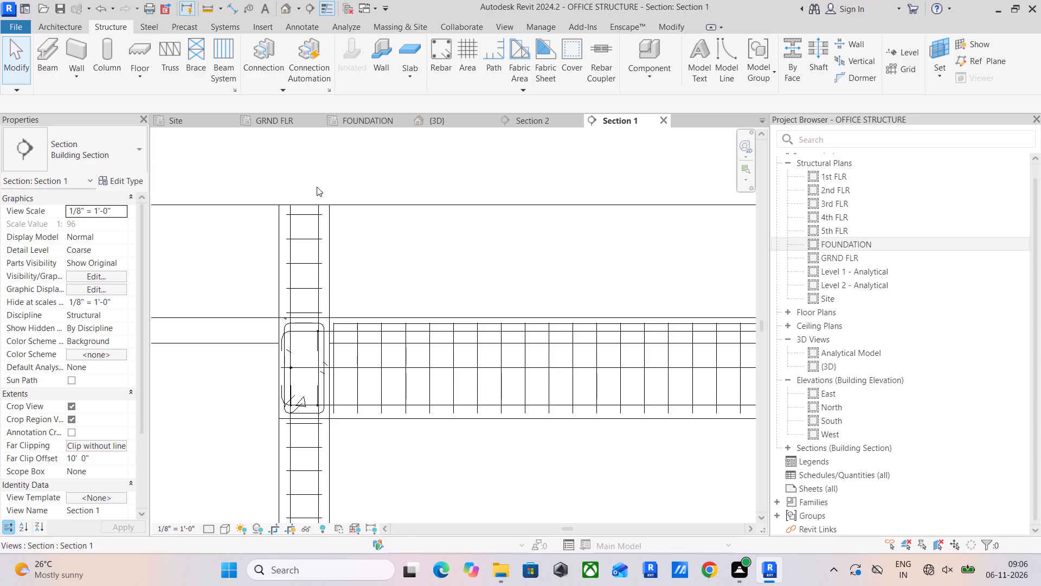
pyautogui.click(437, 116)
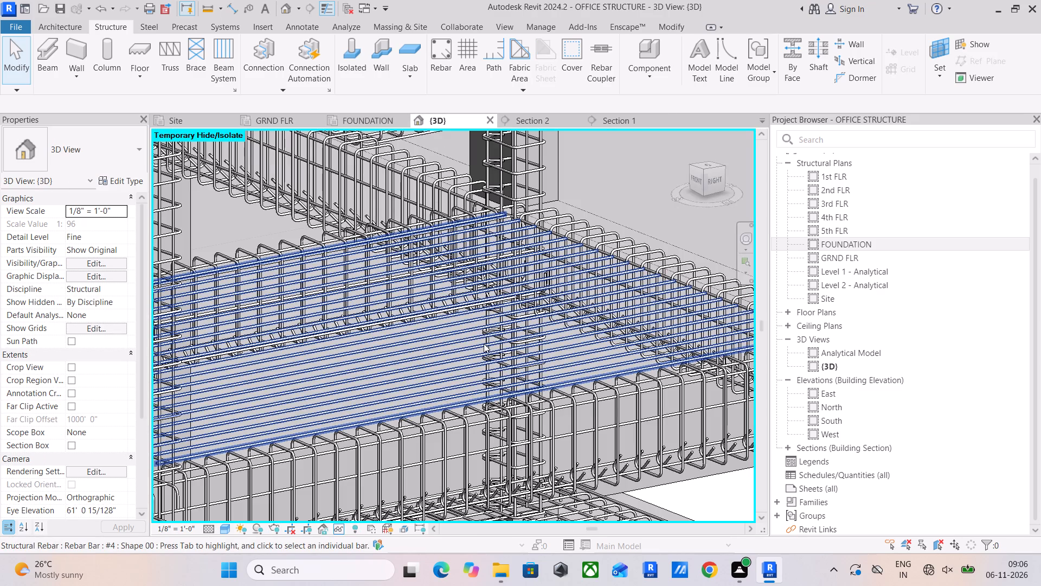
pyautogui.click(484, 343)
pyautogui.click(614, 119)
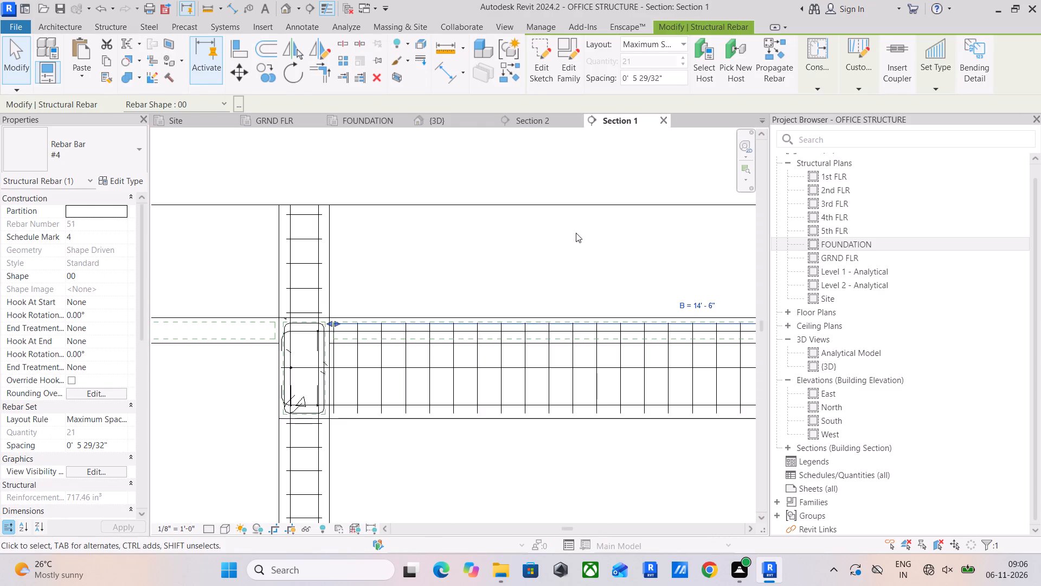
pyautogui.scroll(-9, 461, 359)
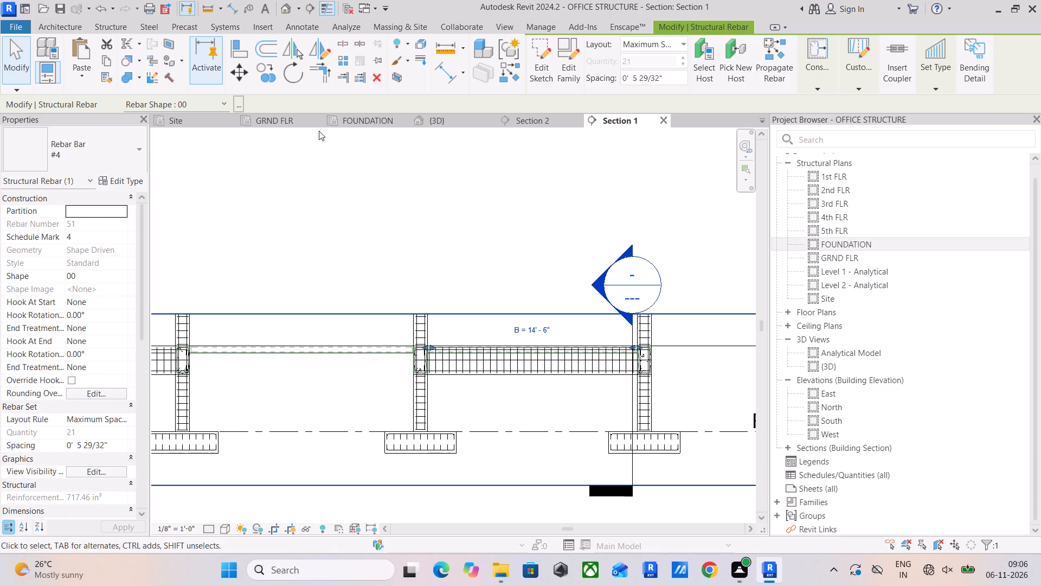
# In the GRND FLR plan, extend Section 1's far clip offset to about 21' 5" and move its line slightly toward the reinforced slab bay.
pyautogui.click(384, 120)
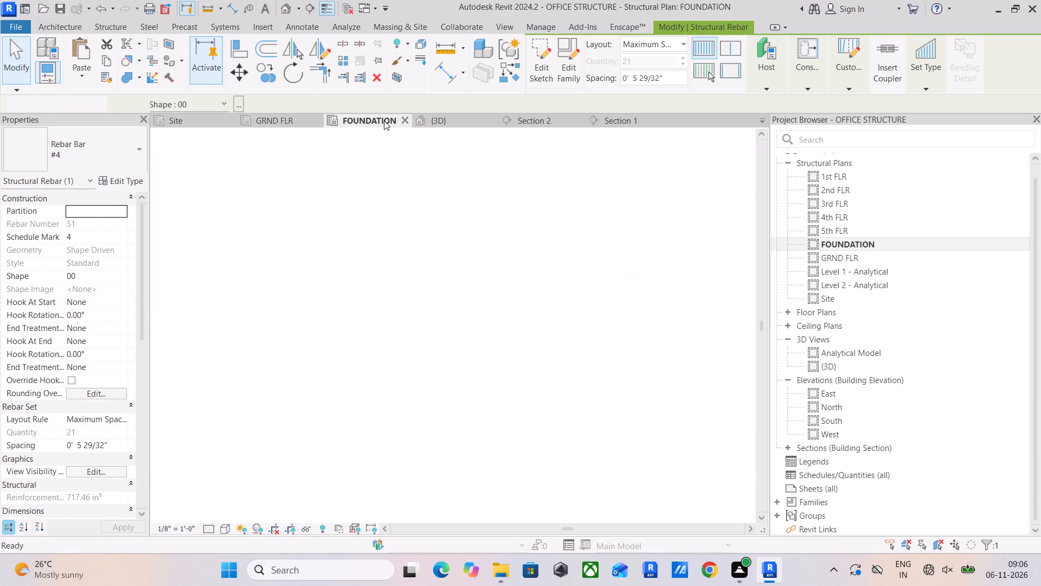
pyautogui.click(269, 117)
pyautogui.scroll(4, 585, 443)
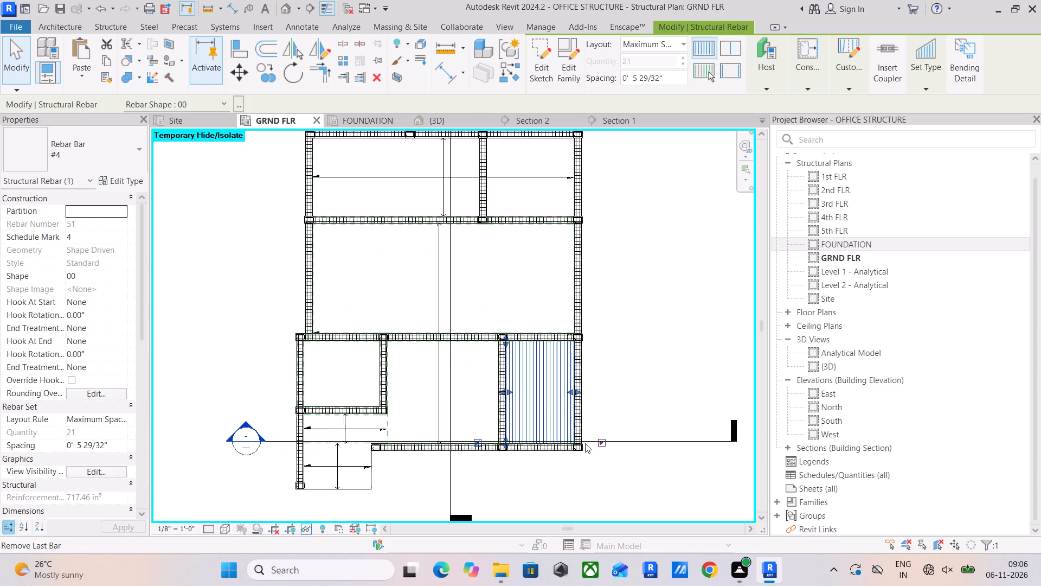
pyautogui.press('Escape')
pyautogui.click(455, 269)
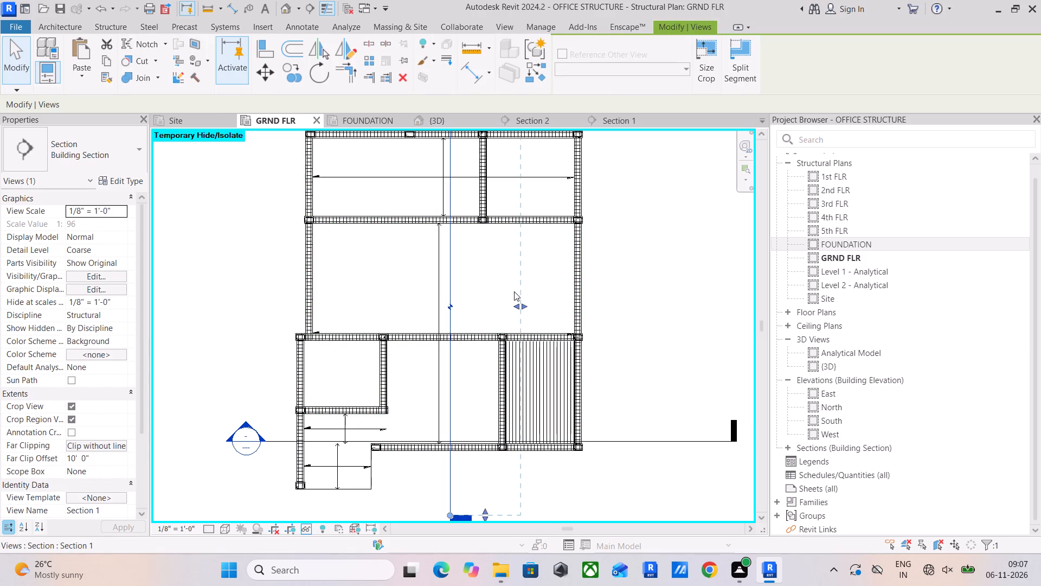
pyautogui.moveTo(524, 305); pyautogui.dragTo(604, 319)
pyautogui.moveTo(452, 271); pyautogui.dragTo(497, 278)
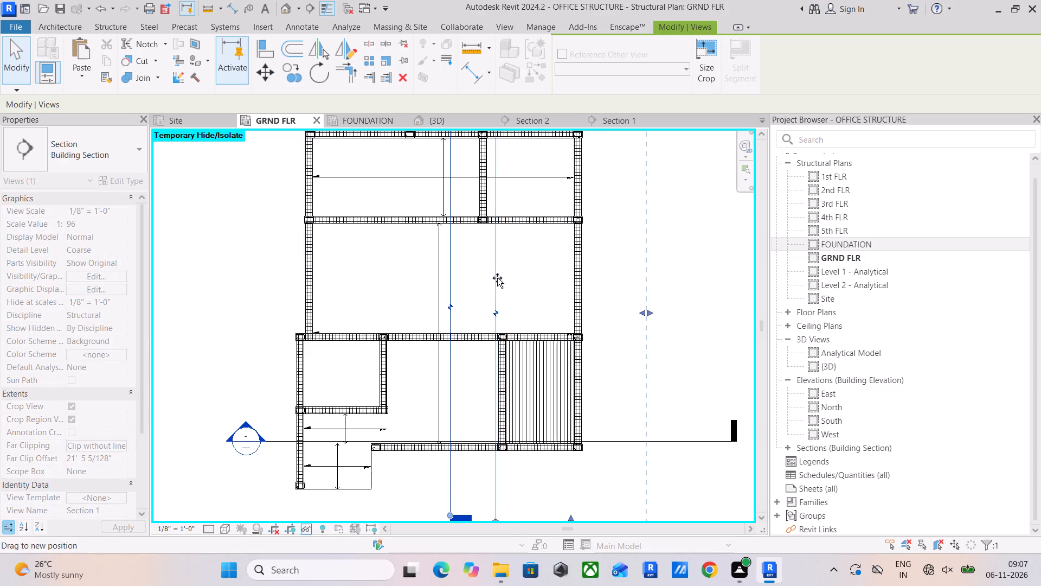
pyautogui.moveTo(497, 278); pyautogui.dragTo(473, 279)
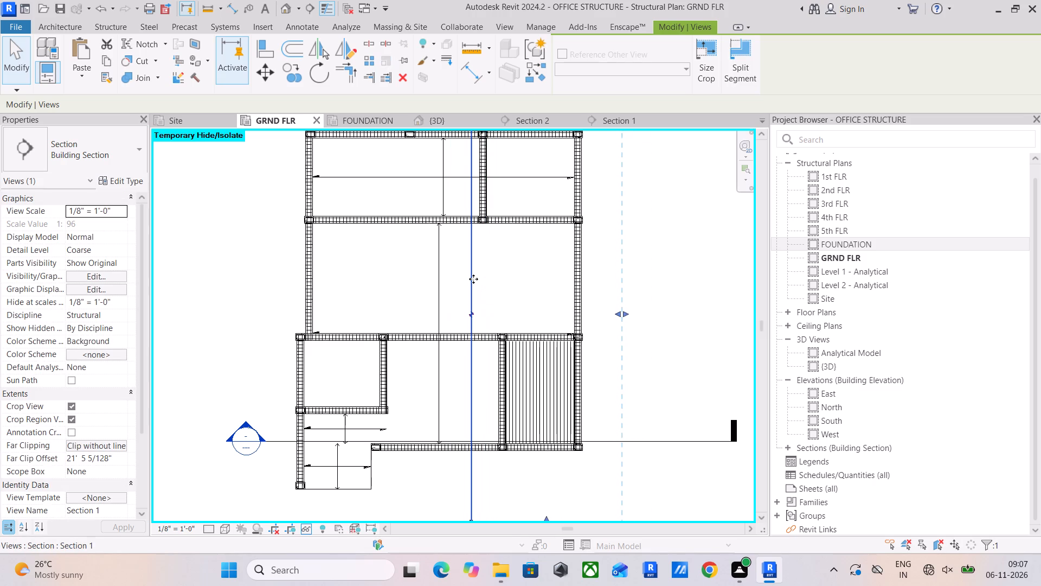
pyautogui.press('Escape')
pyautogui.press('Escape')
pyautogui.press('Escape')
pyautogui.press('Escape')
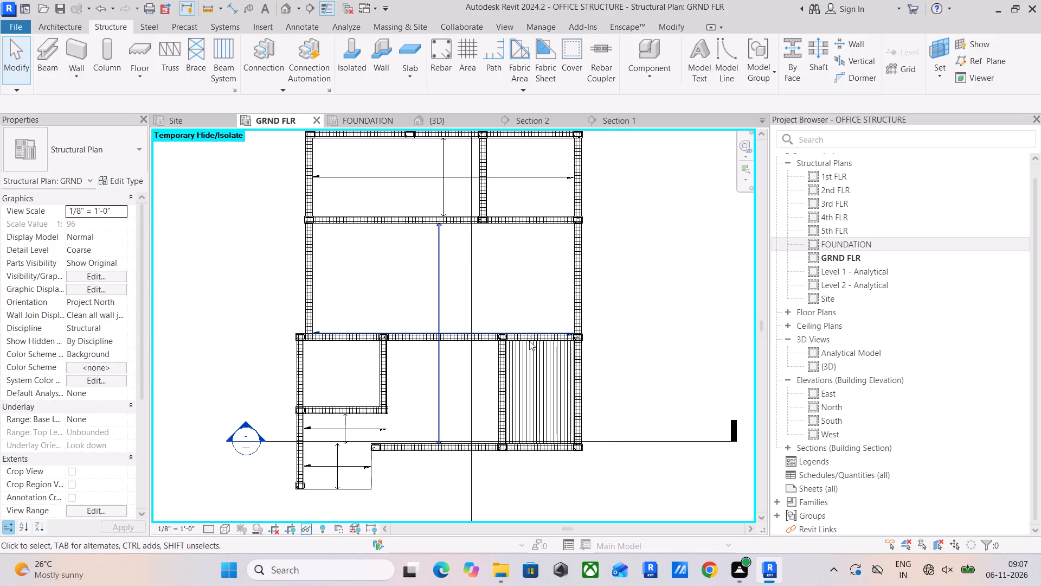
# Select the slab's top bar set in the GRND FLR plan and examine its end and the slab cover beside the beam in Section 1.
pyautogui.scroll(-1, 455, 339)
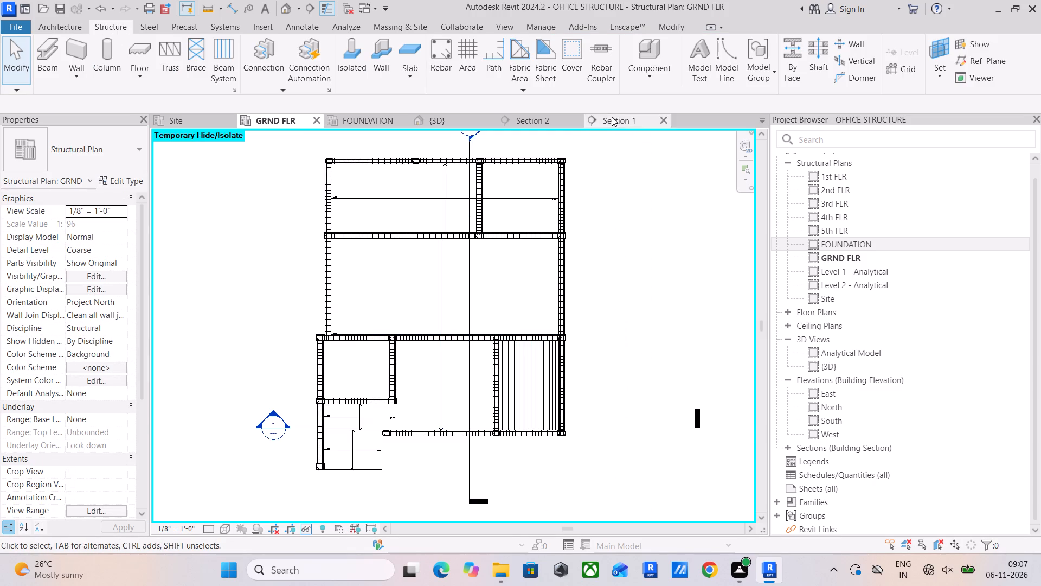
pyautogui.click(605, 117)
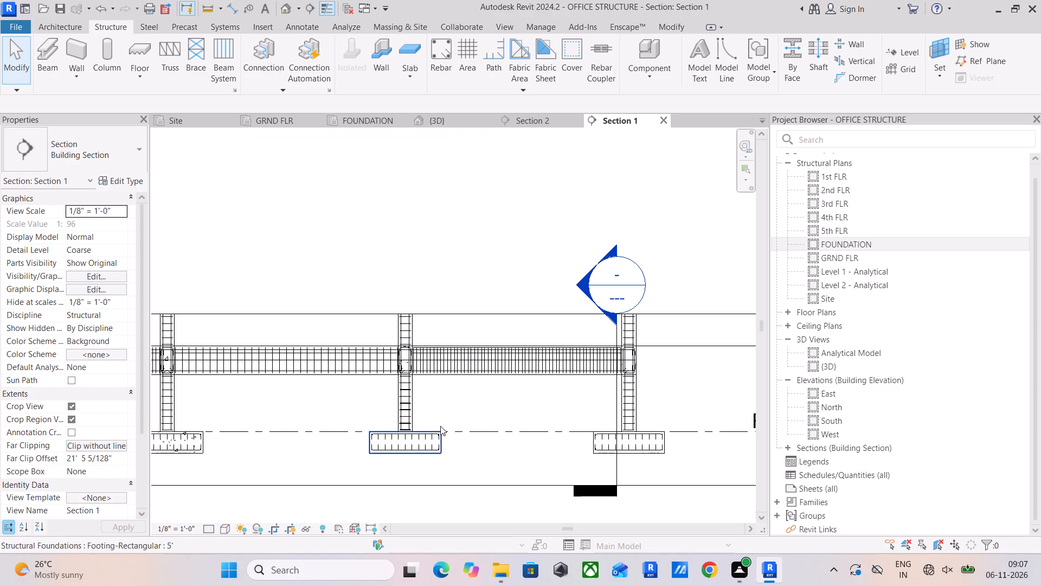
pyautogui.scroll(6, 440, 381)
pyautogui.scroll(2, 417, 316)
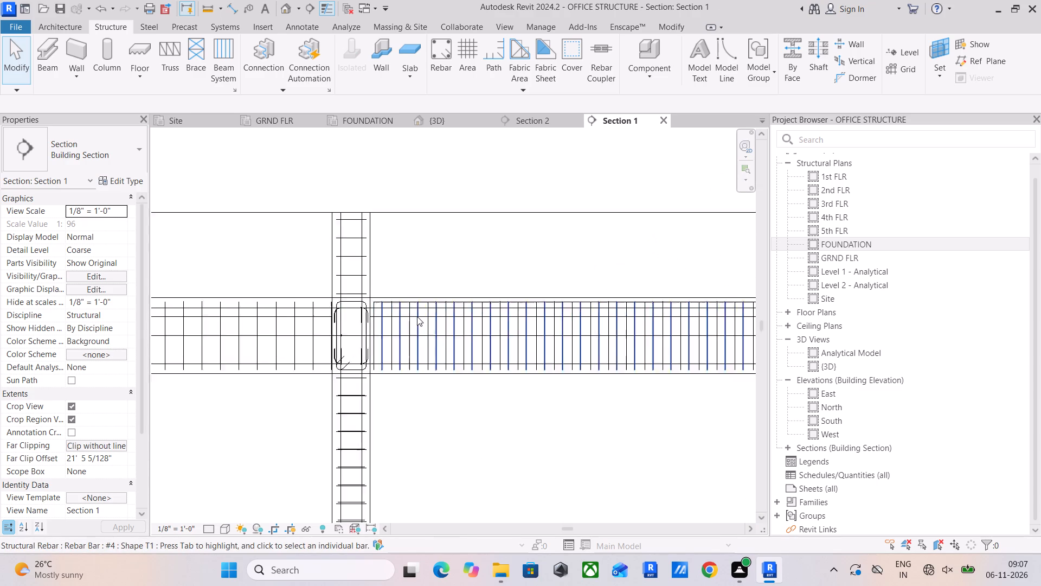
pyautogui.scroll(2, 417, 316)
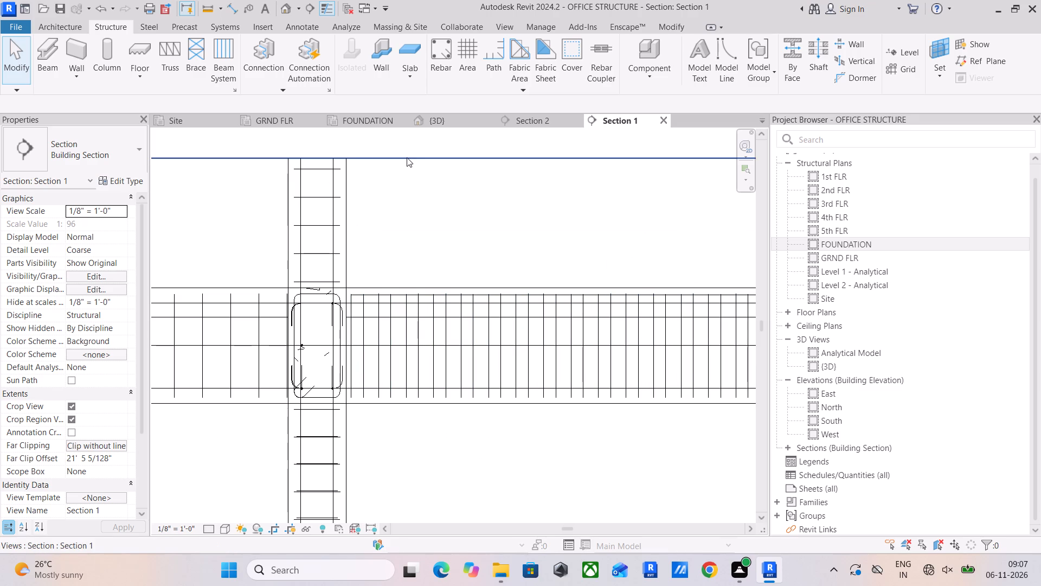
pyautogui.click(284, 122)
pyautogui.click(523, 399)
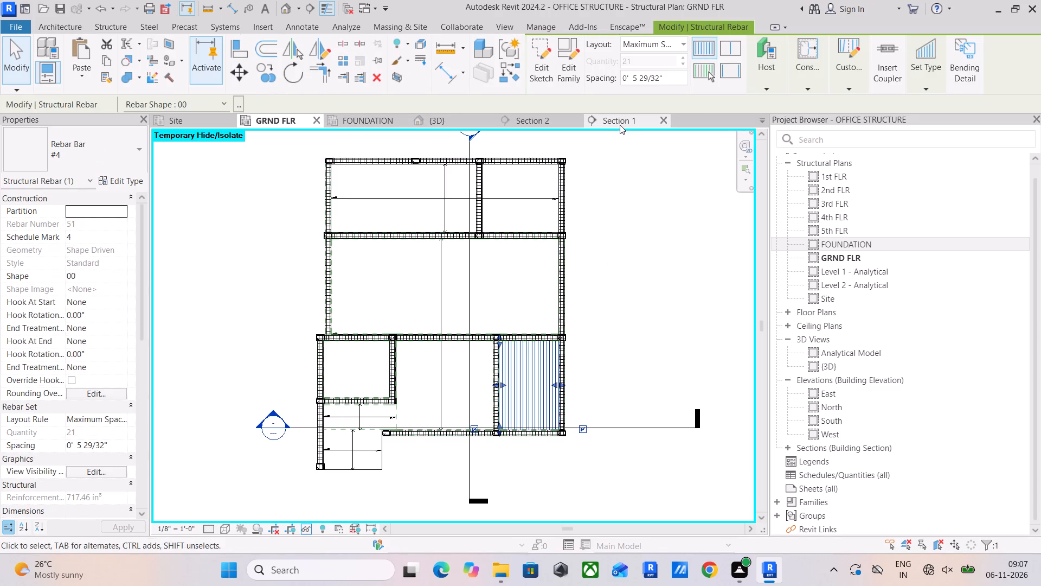
pyautogui.click(620, 125)
pyautogui.scroll(-5, 497, 351)
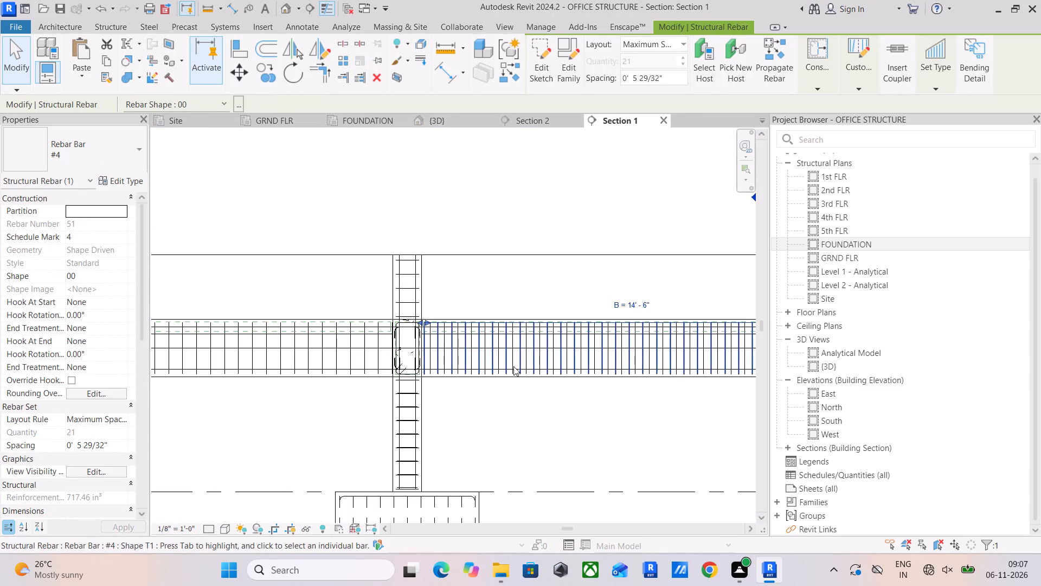
pyautogui.scroll(-8, 589, 392)
pyautogui.scroll(6, 287, 361)
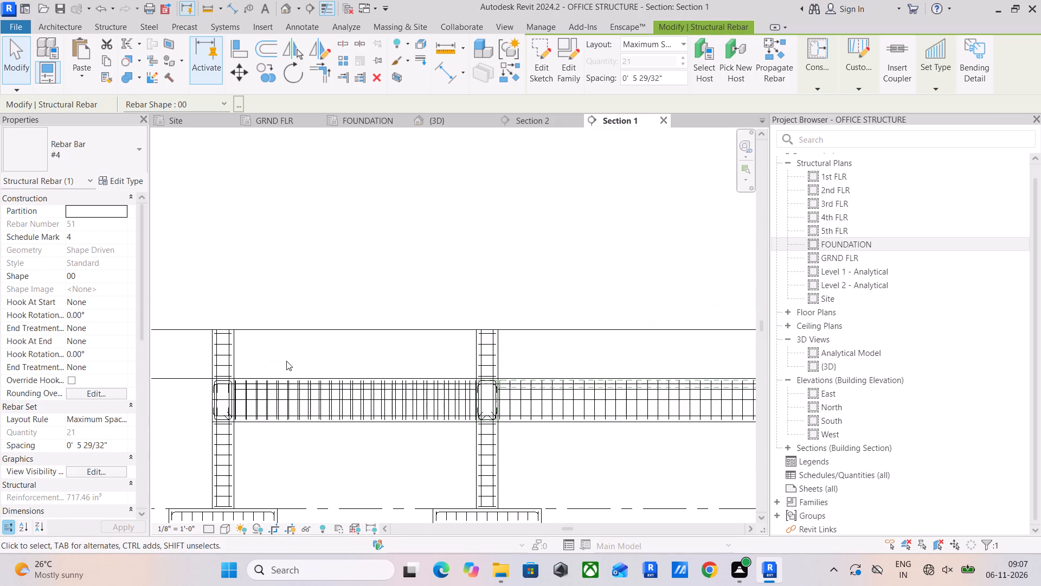
pyautogui.scroll(-2, 534, 386)
pyautogui.moveTo(582, 398); pyautogui.dragTo(333, 412, button='middle')
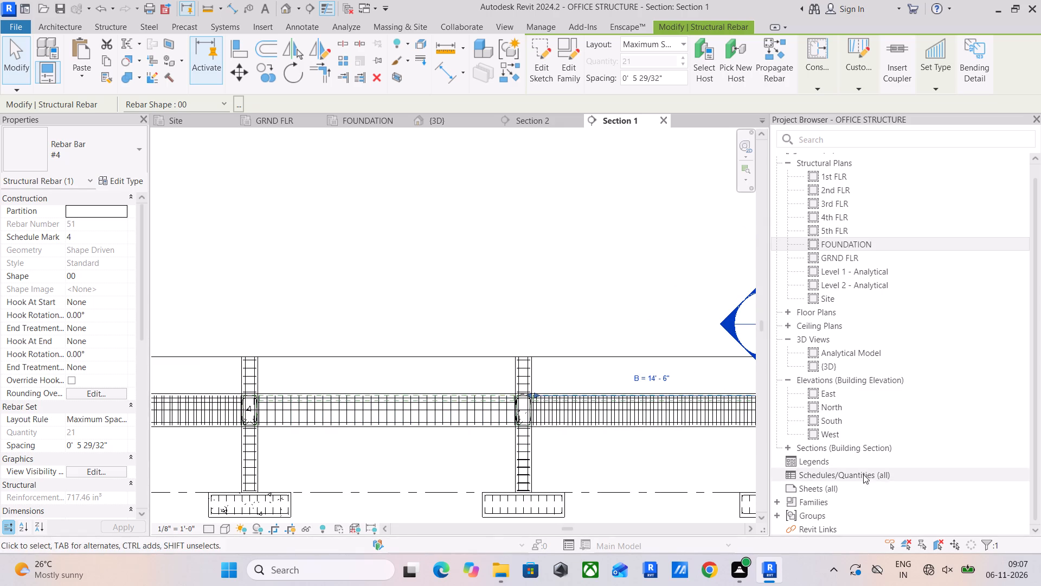
pyautogui.moveTo(696, 432); pyautogui.dragTo(550, 446, button='middle')
pyautogui.scroll(10, 440, 399)
pyautogui.scroll(2, 240, 416)
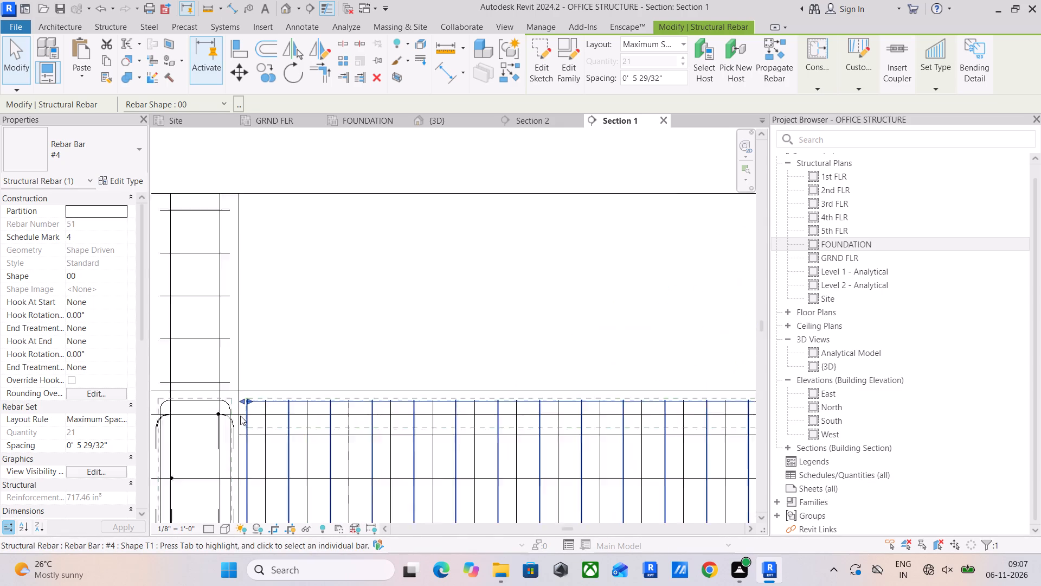
pyautogui.scroll(3, 240, 416)
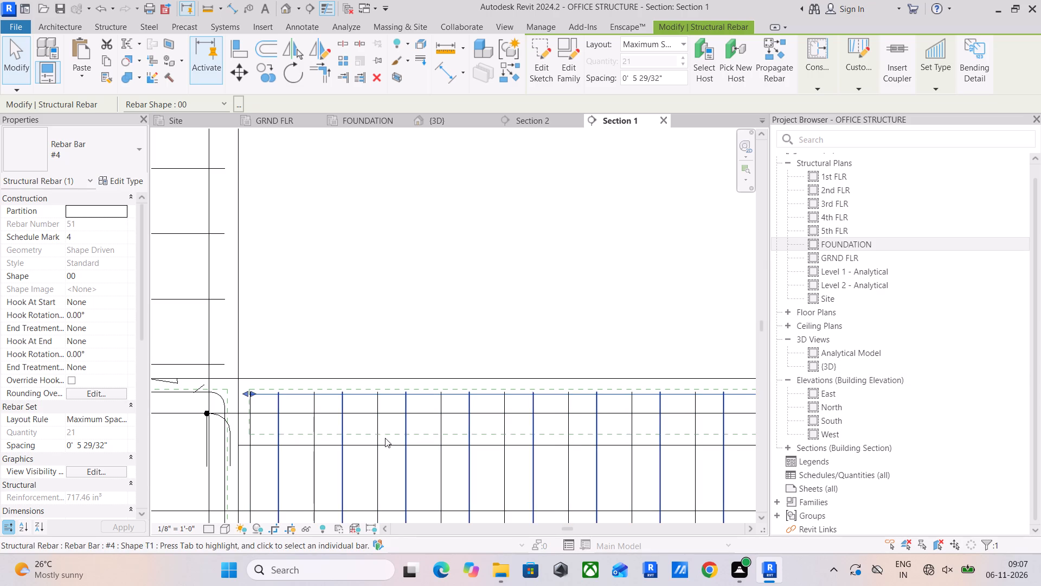
pyautogui.scroll(5, 275, 407)
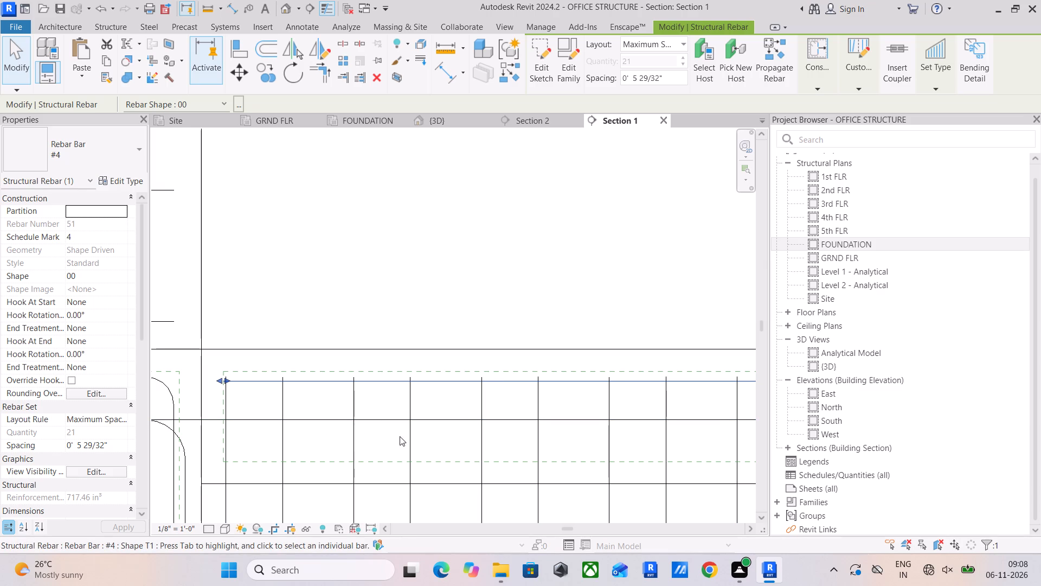
pyautogui.moveTo(400, 436); pyautogui.dragTo(311, 413, button='middle')
pyautogui.scroll(-1, 311, 413)
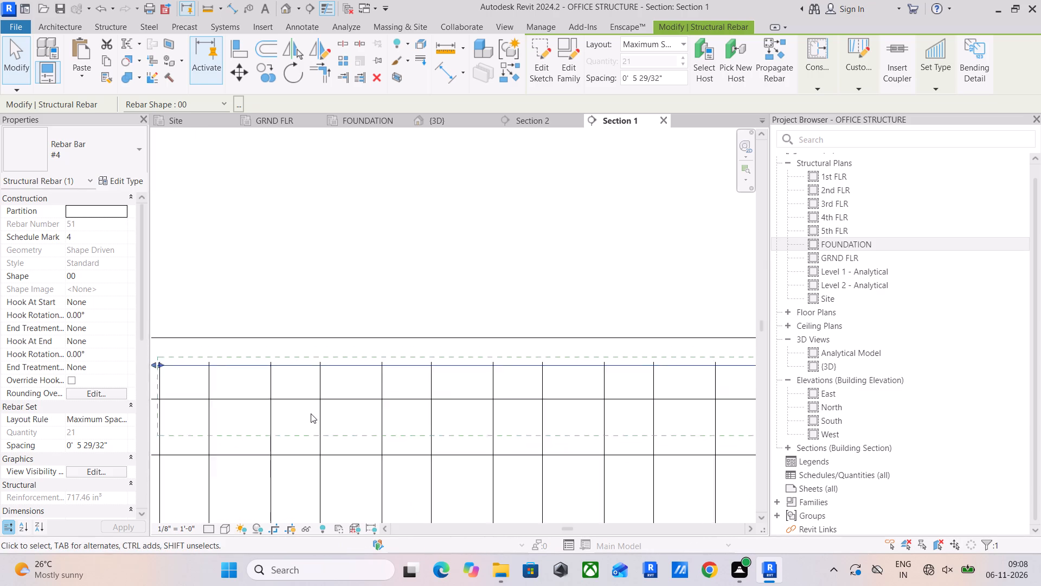
pyautogui.scroll(-6, 311, 413)
pyautogui.moveTo(387, 427); pyautogui.dragTo(354, 468, button='middle')
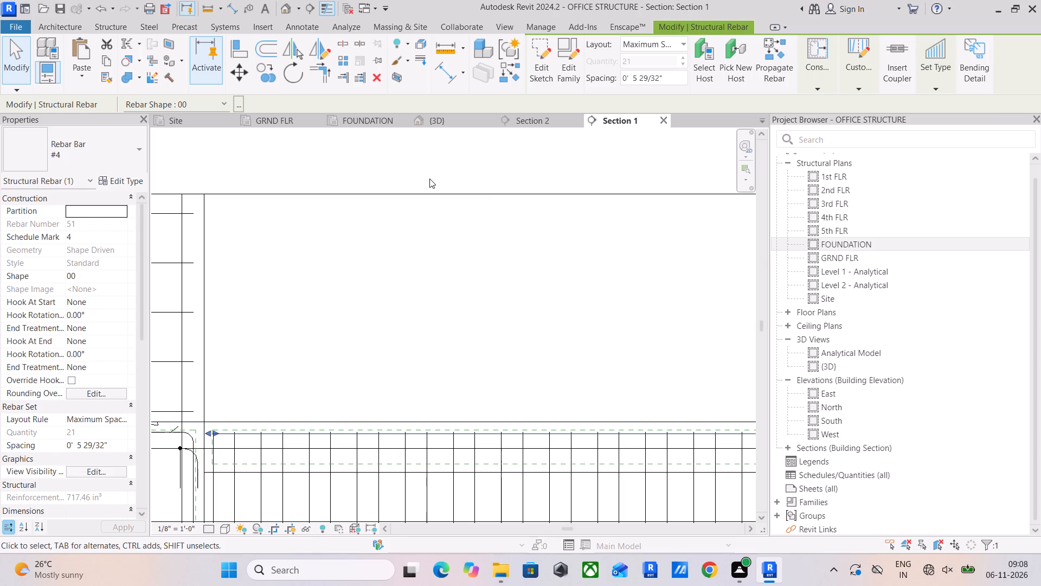
# Place a single straight #4 bar, Rebar Shape 00, end-on within the slab depth in Section 1, about 1" from the slab's edge line beside the column.
pyautogui.click(111, 30)
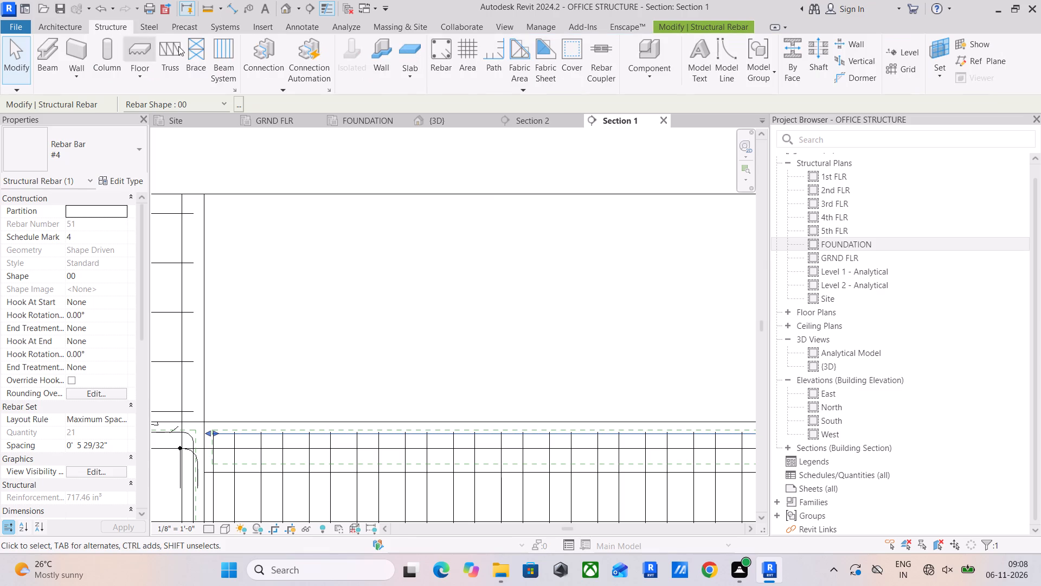
pyautogui.click(435, 48)
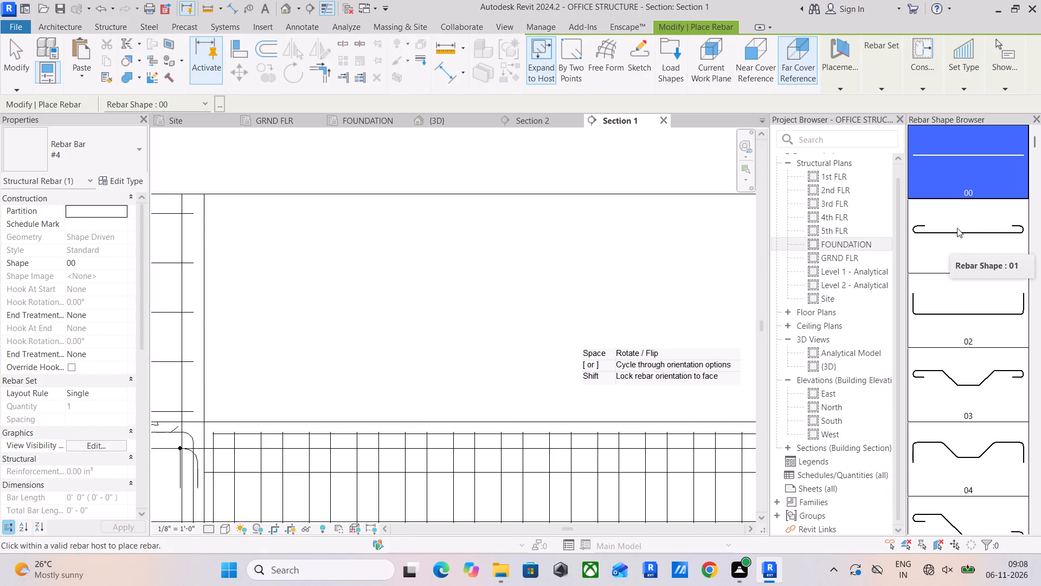
pyautogui.click(965, 169)
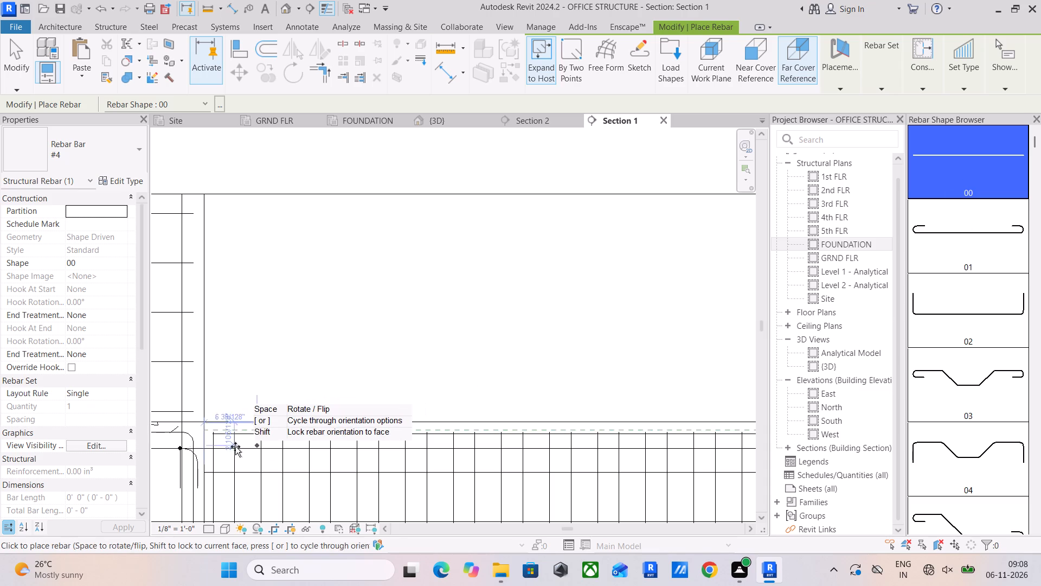
pyautogui.scroll(4, 217, 439)
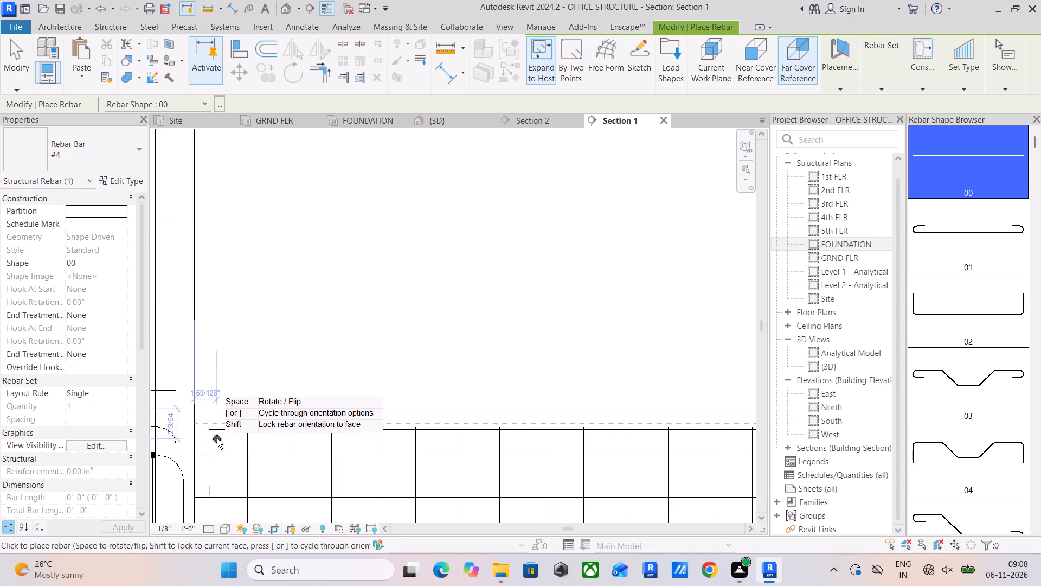
pyautogui.scroll(3, 216, 443)
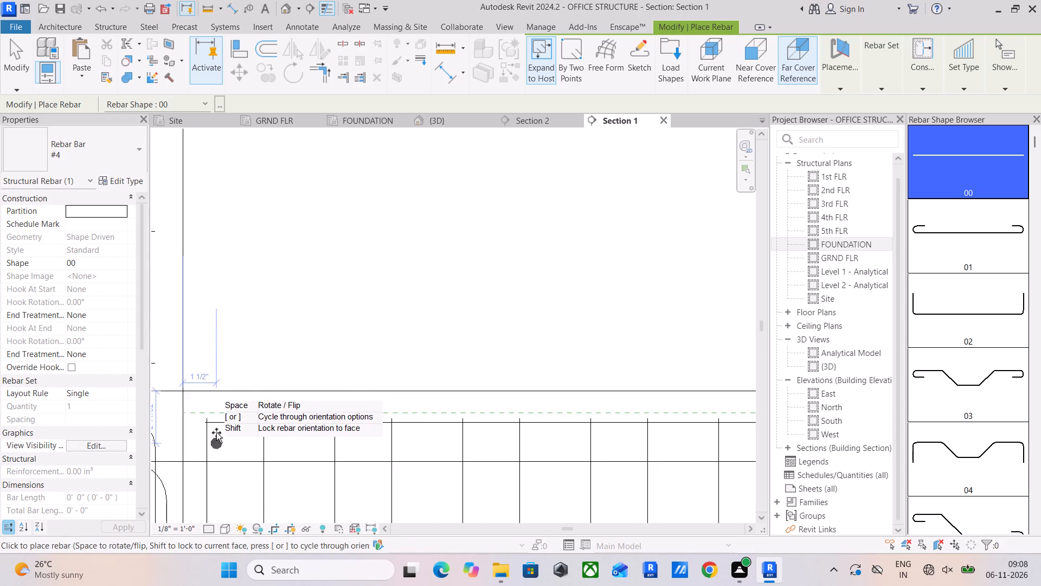
pyautogui.moveTo(216, 436); pyautogui.dragTo(215, 398, button='middle')
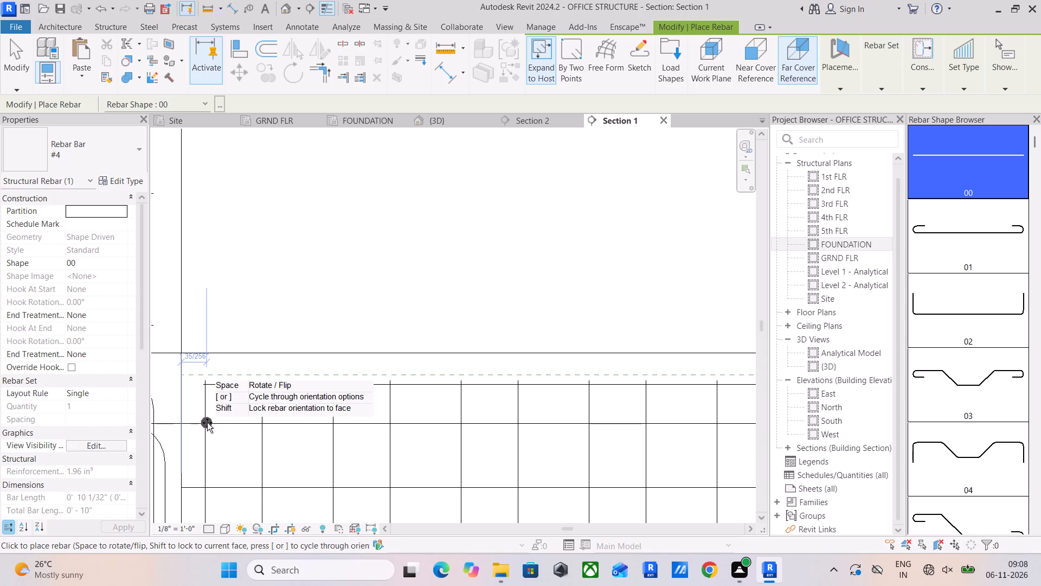
pyautogui.scroll(-4, 321, 432)
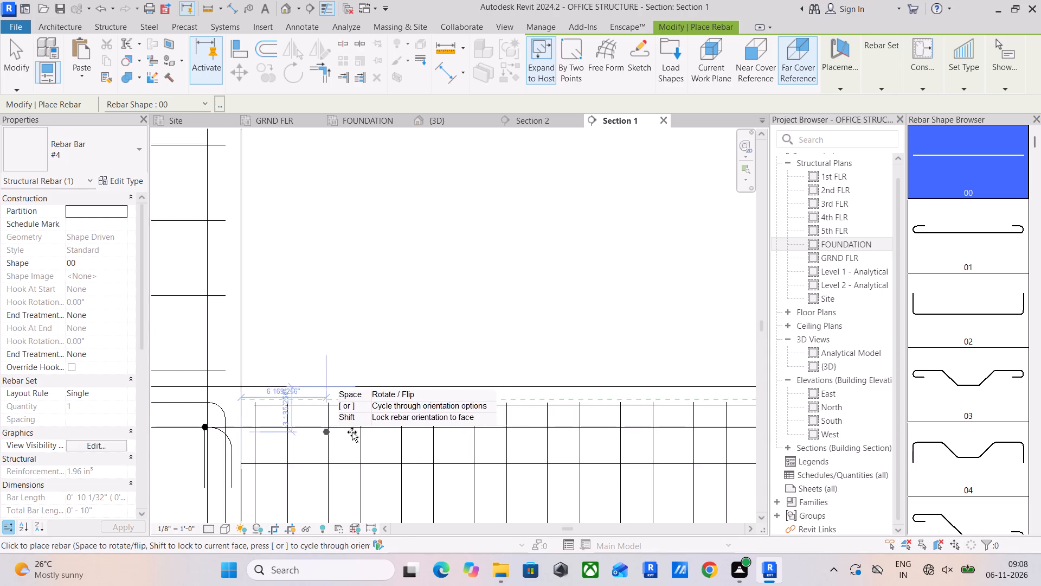
pyautogui.scroll(-2, 363, 432)
pyautogui.moveTo(369, 434); pyautogui.dragTo(345, 456, button='middle')
pyautogui.scroll(4, 246, 445)
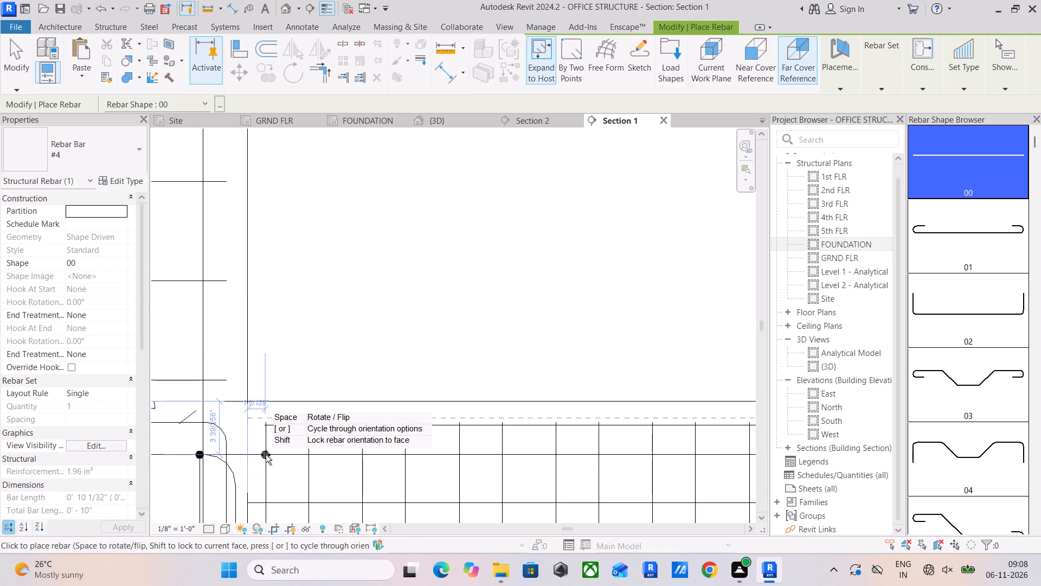
pyautogui.click(266, 454)
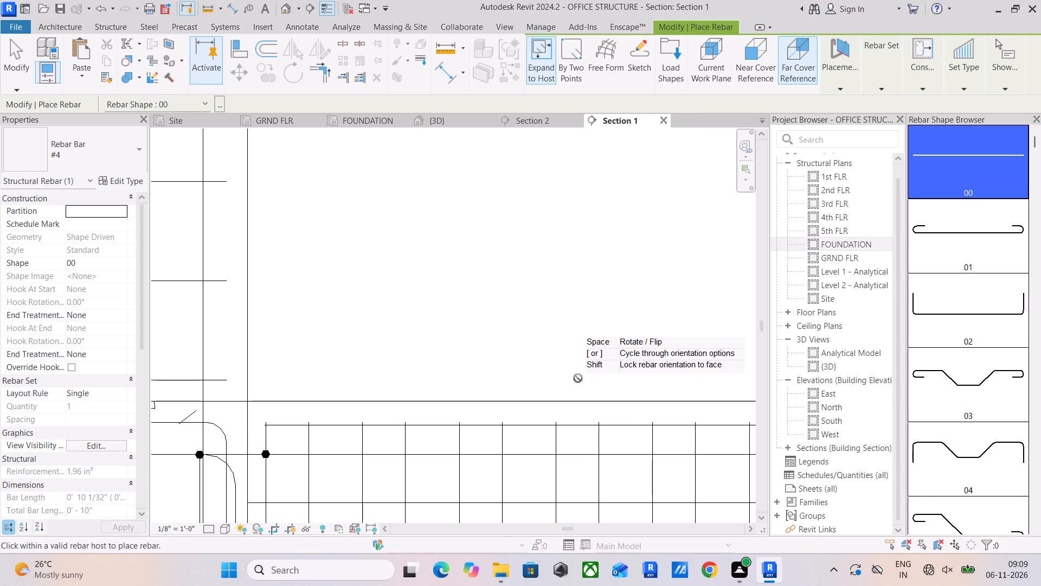
pyautogui.moveTo(458, 382); pyautogui.dragTo(459, 323, button='middle')
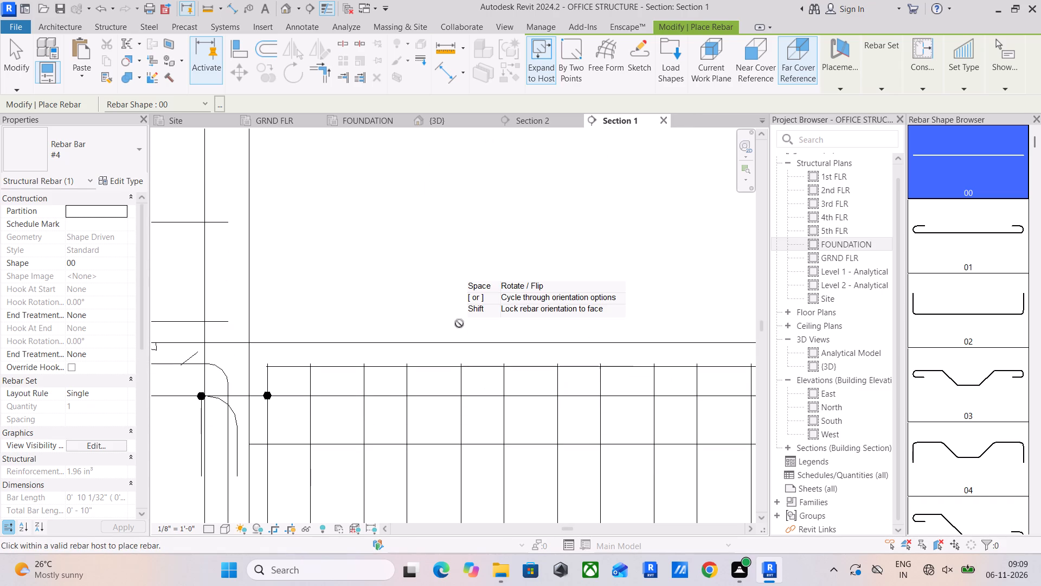
pyautogui.press('Escape')
pyautogui.press('Escape')
# Set the new end-on bar's layout rule to Maximum Spacing and open its spacing value for editing.
pyautogui.click(266, 395)
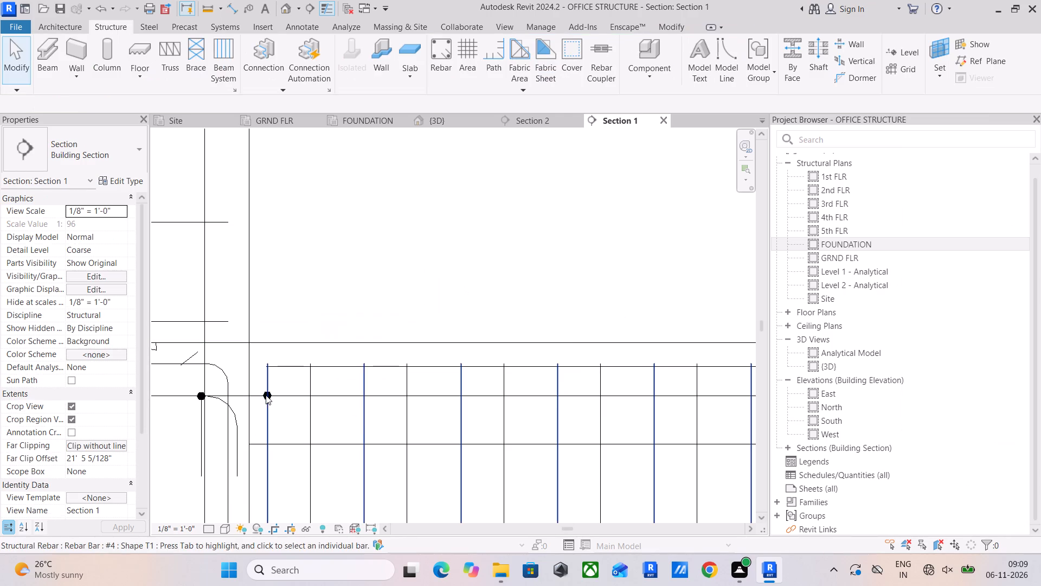
pyautogui.scroll(4, 264, 397)
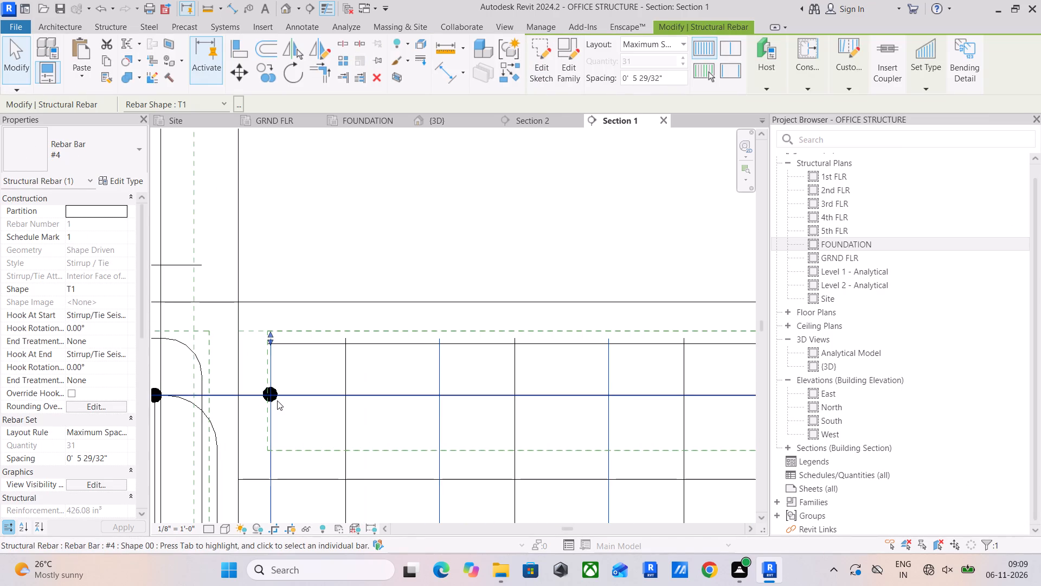
pyautogui.click(277, 400)
pyautogui.press('Escape')
pyautogui.scroll(10, 264, 393)
pyautogui.click(266, 383)
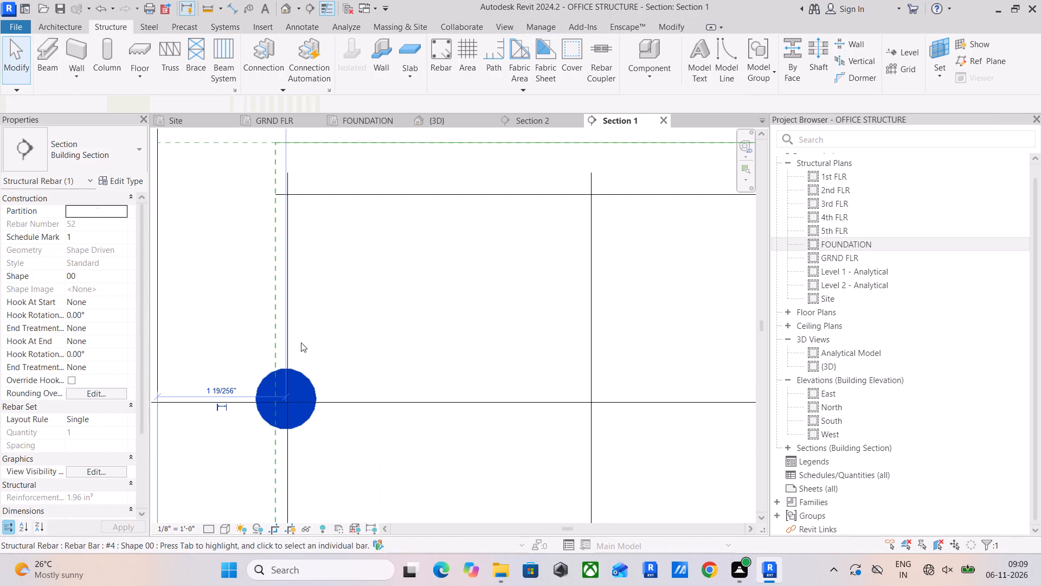
pyautogui.click(666, 45)
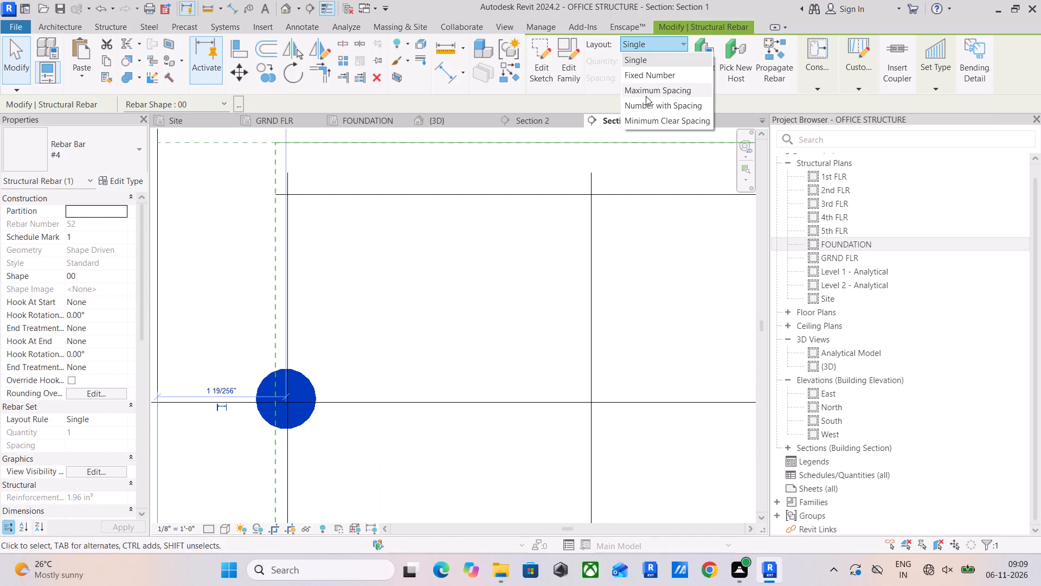
pyautogui.click(646, 94)
pyautogui.click(661, 80)
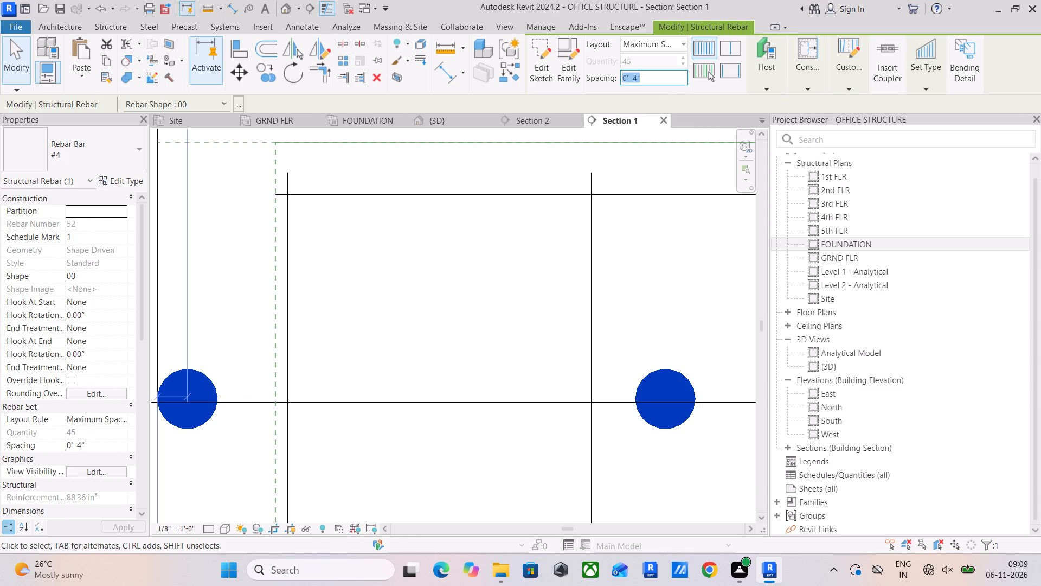
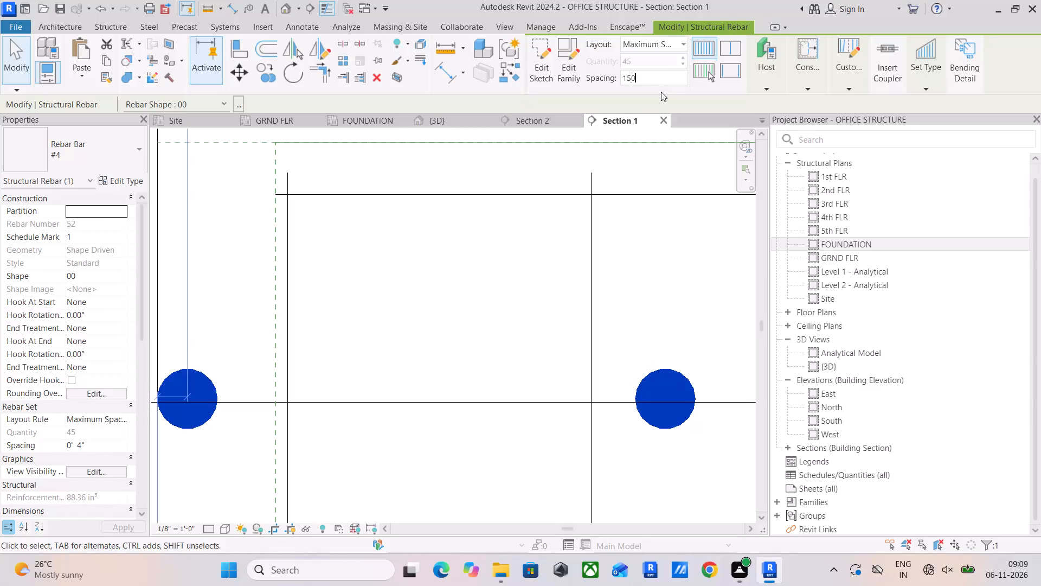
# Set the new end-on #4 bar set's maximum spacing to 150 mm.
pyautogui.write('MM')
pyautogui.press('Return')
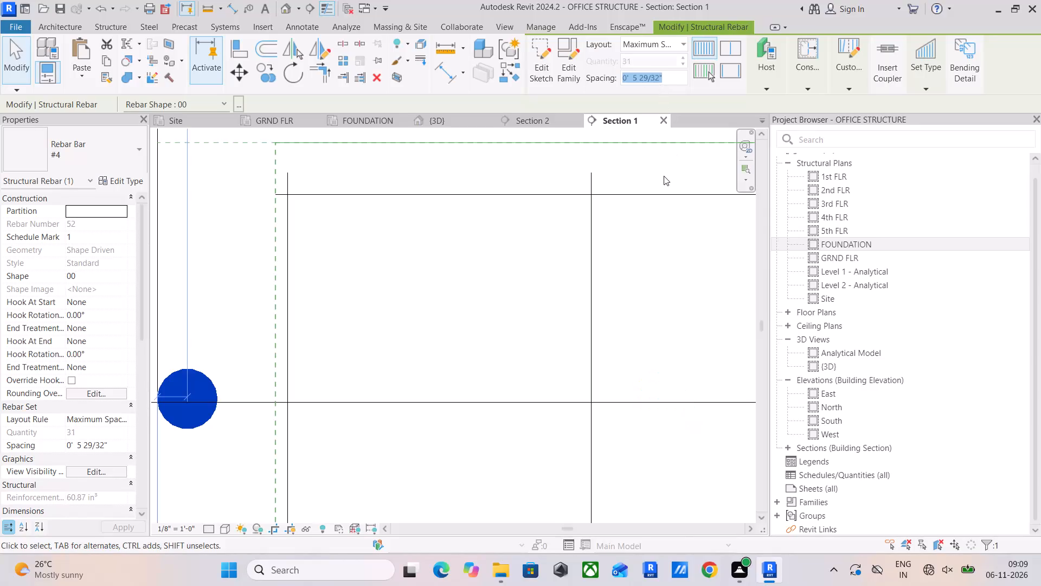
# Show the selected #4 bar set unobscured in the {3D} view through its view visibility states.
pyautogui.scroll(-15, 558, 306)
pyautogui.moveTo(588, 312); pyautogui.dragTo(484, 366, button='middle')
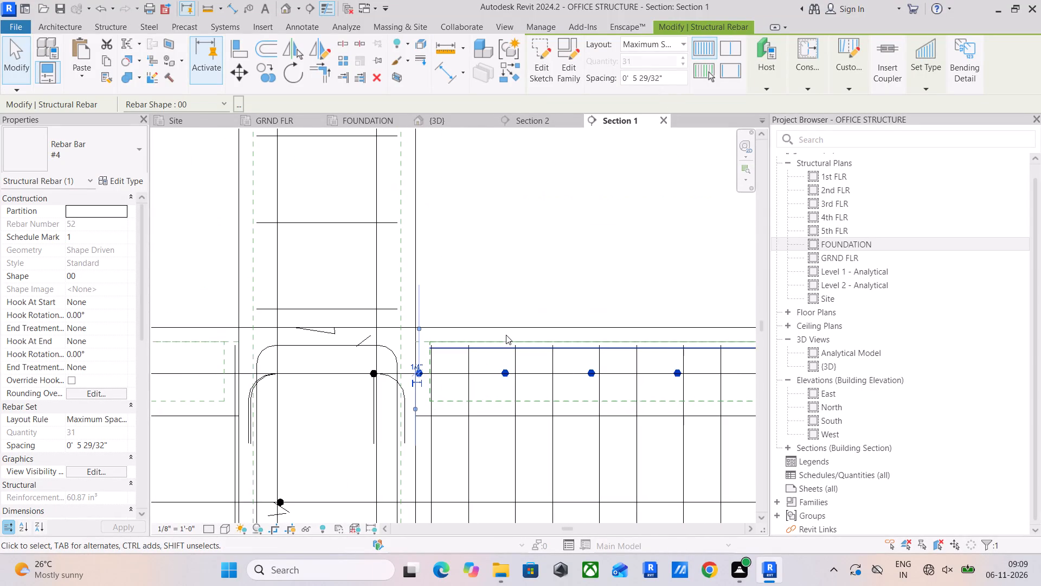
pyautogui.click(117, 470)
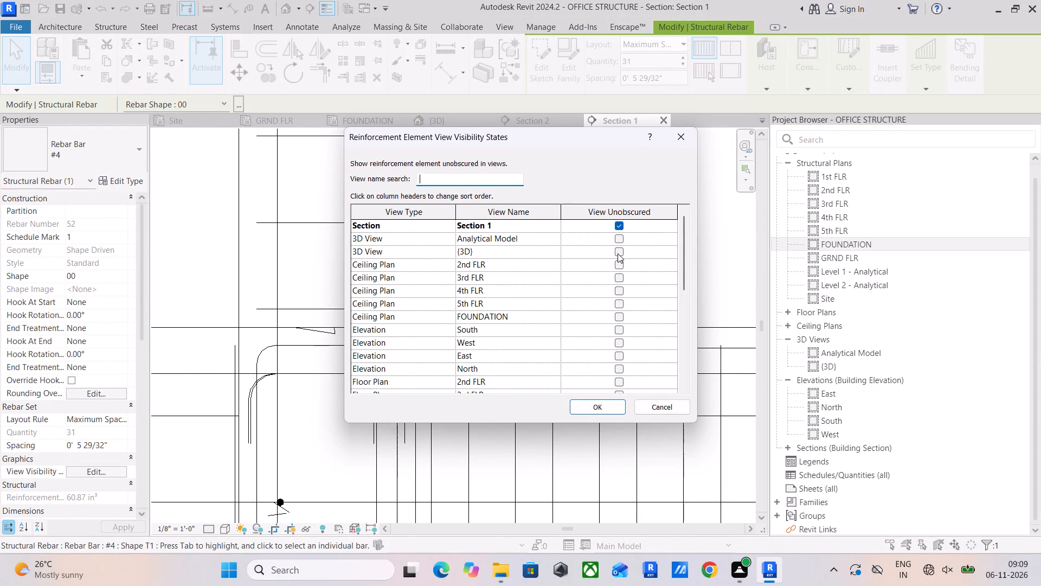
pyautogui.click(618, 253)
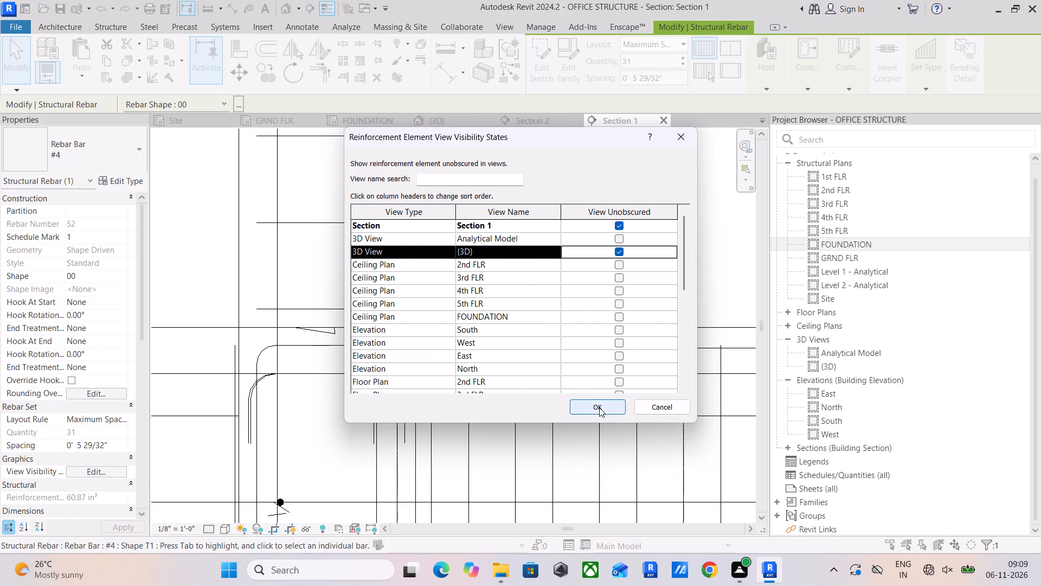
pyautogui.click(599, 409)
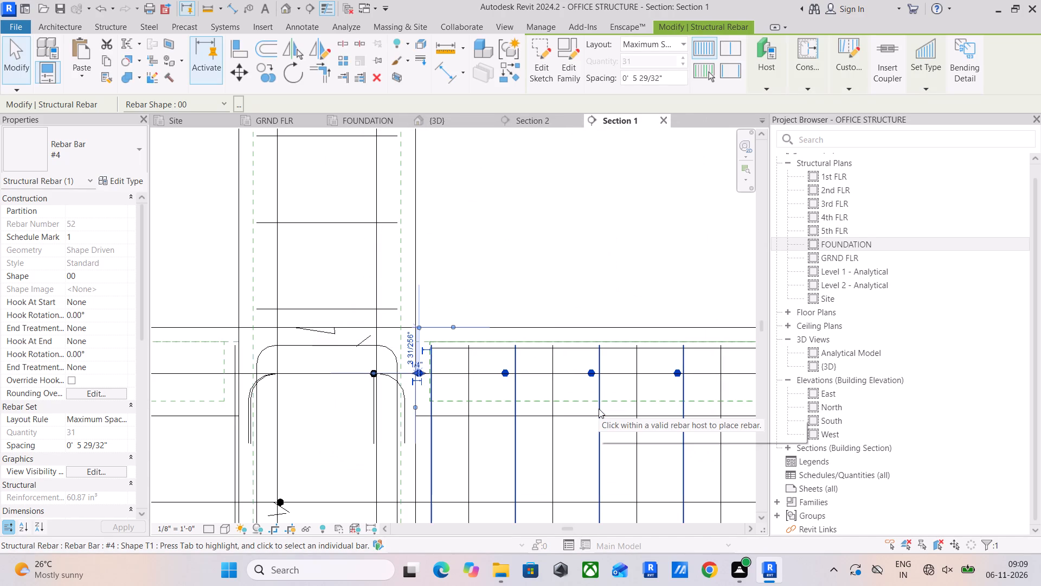
# In the {3D} view, examine the new bar set's length and position relative to the edge beam's stirrups and the slab bars.
pyautogui.click(454, 117)
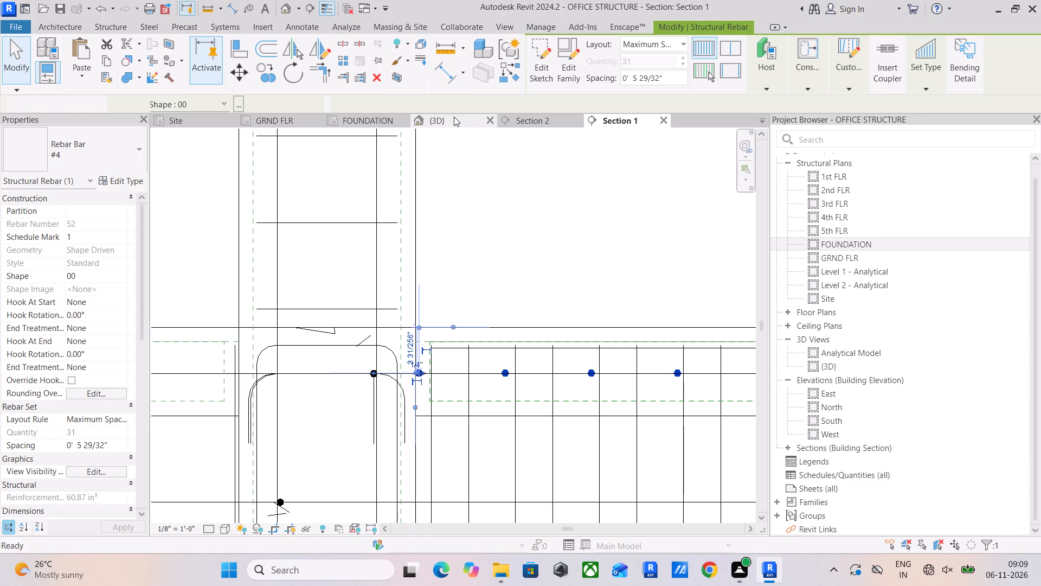
pyautogui.scroll(-4, 452, 351)
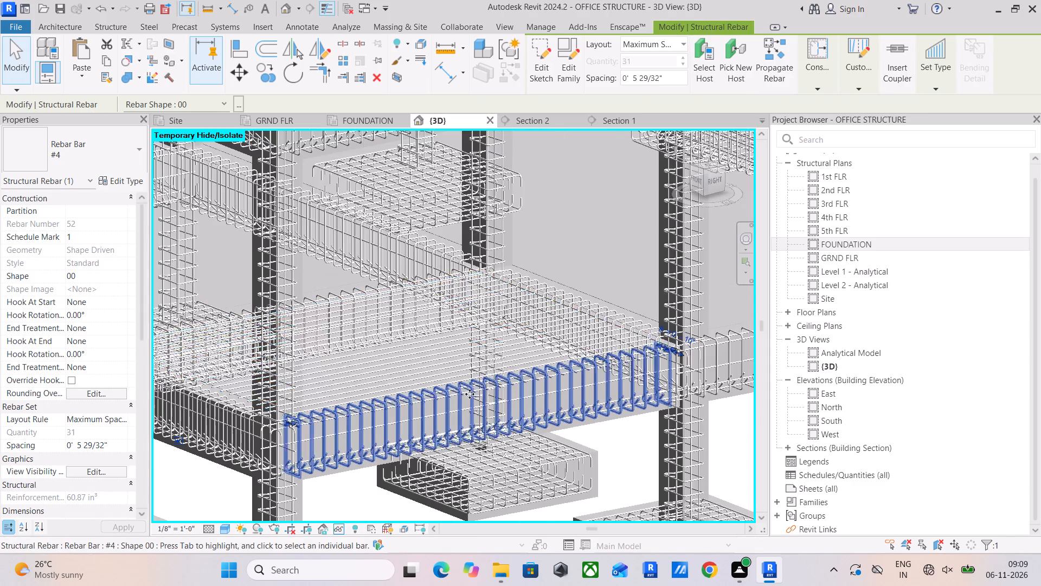
pyautogui.keyDown('shift'); pyautogui.moveTo(442, 405); pyautogui.dragTo(458, 422, button='middle'); pyautogui.keyUp('shift')
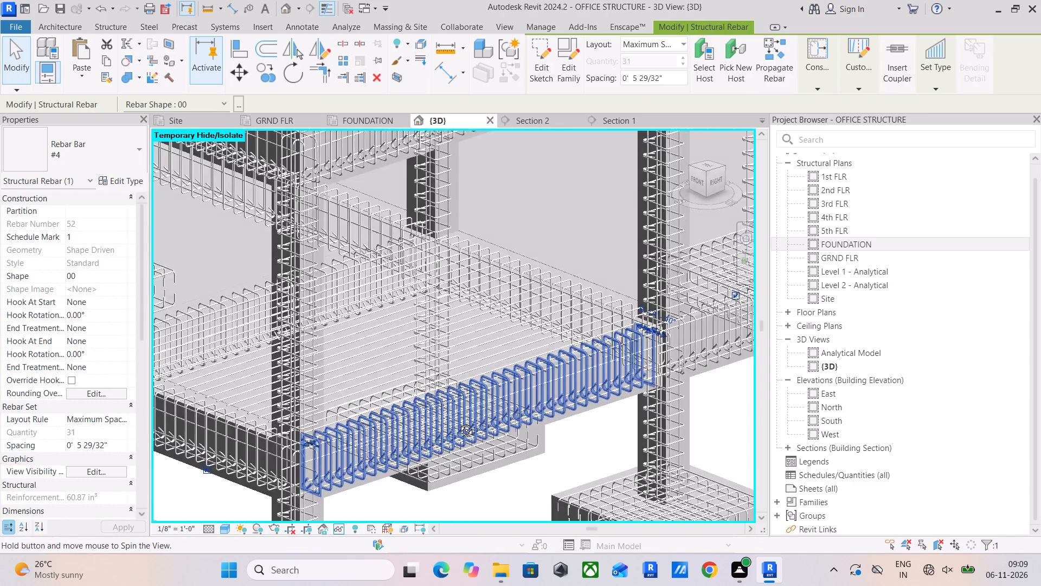
pyautogui.keyDown('shift'); pyautogui.moveTo(458, 422); pyautogui.dragTo(500, 409, button='middle'); pyautogui.keyUp('shift')
pyautogui.scroll(-1, 489, 402)
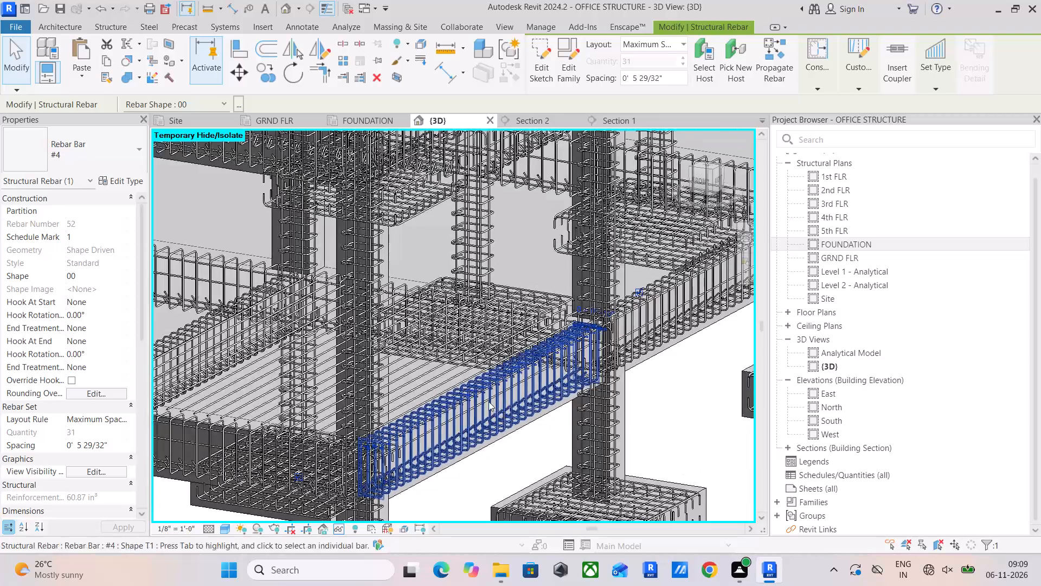
pyautogui.scroll(-2, 489, 402)
pyautogui.moveTo(481, 403); pyautogui.dragTo(529, 430, button='middle')
pyautogui.scroll(5, 457, 419)
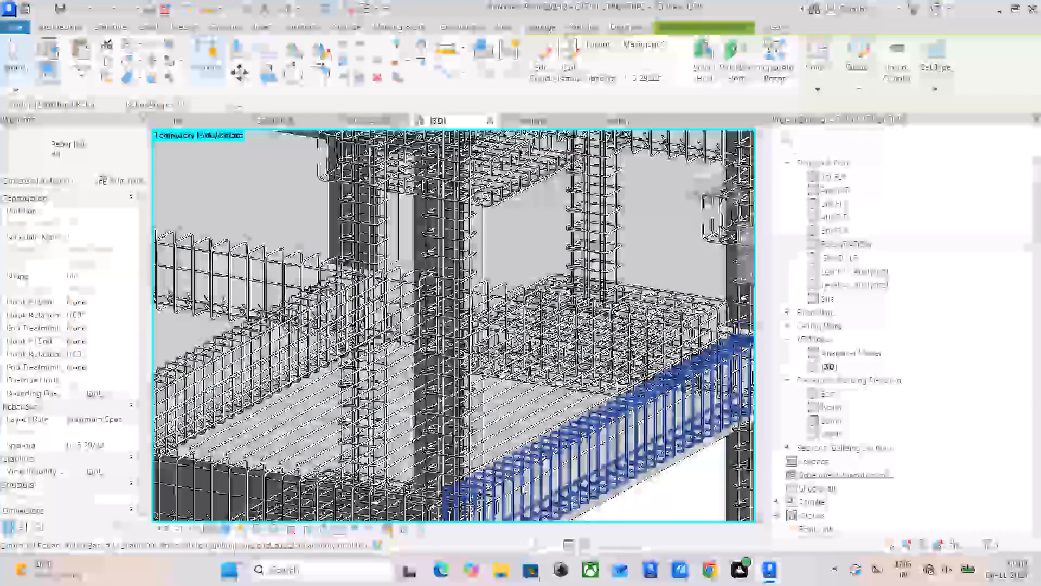
pyautogui.moveTo(523, 483); pyautogui.dragTo(627, 487, button='middle')
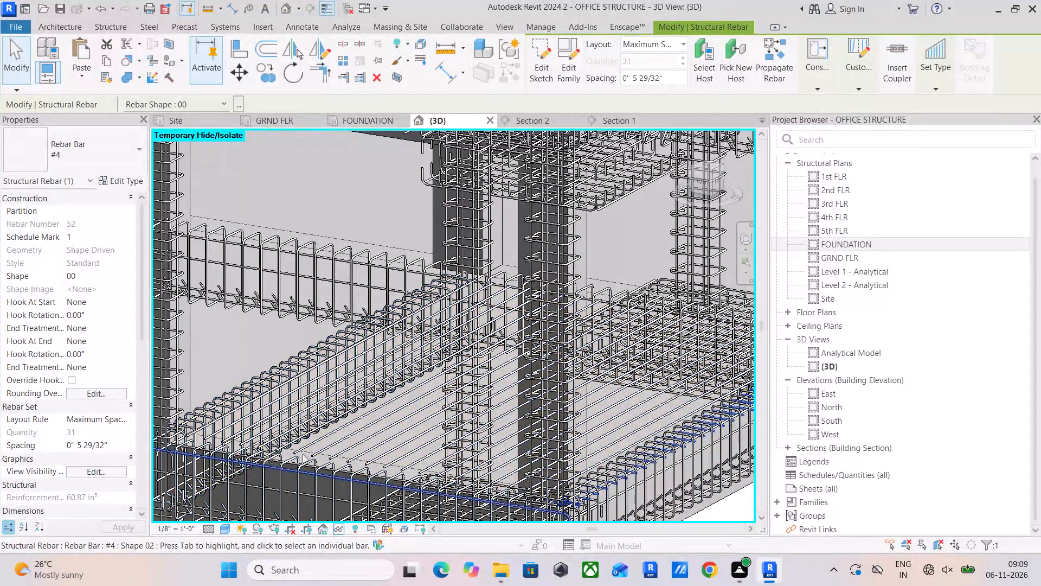
pyautogui.scroll(-11, 475, 343)
pyautogui.moveTo(500, 347); pyautogui.dragTo(500, 398, button='middle')
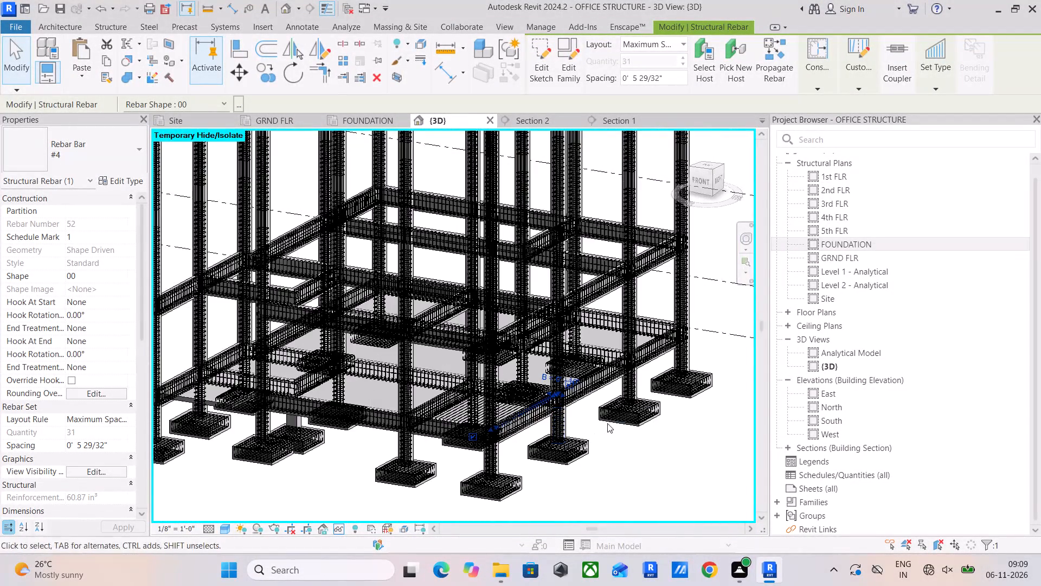
pyautogui.scroll(5, 549, 374)
pyautogui.scroll(11, 579, 422)
pyautogui.scroll(6, 547, 388)
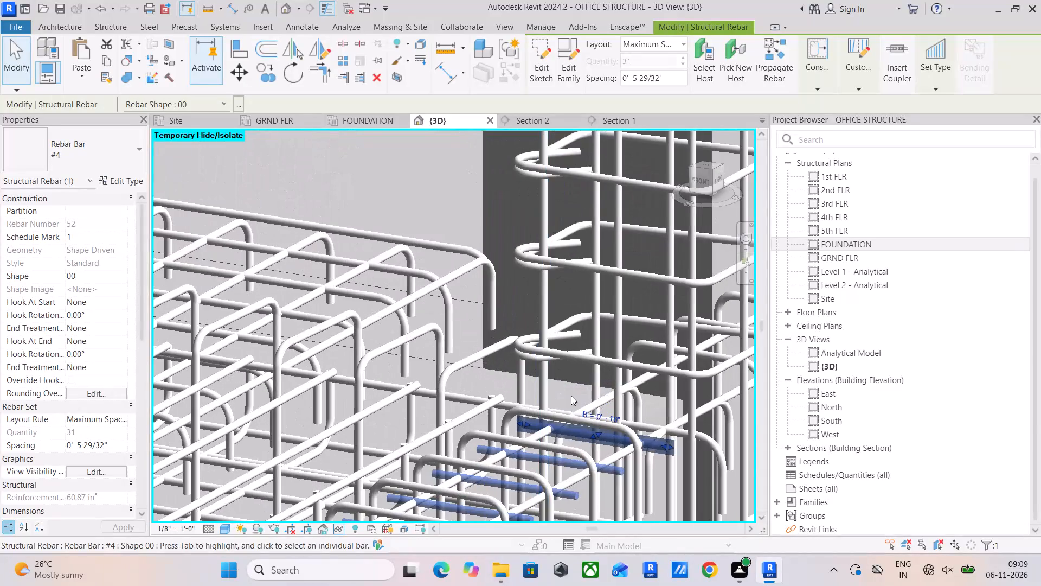
pyautogui.moveTo(572, 406); pyautogui.dragTo(648, 347, button='middle')
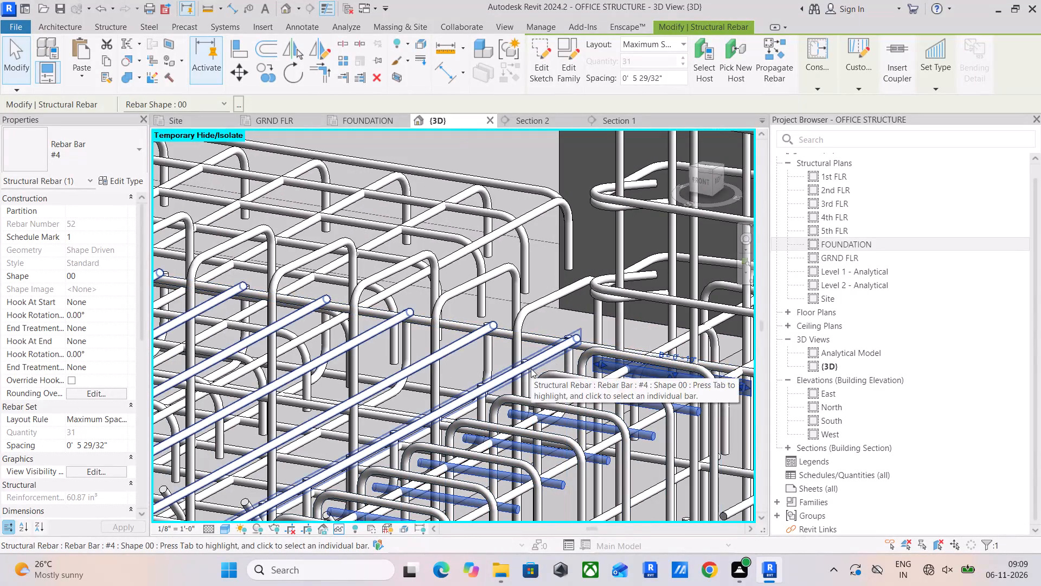
pyautogui.moveTo(504, 403); pyautogui.dragTo(601, 257, button='middle')
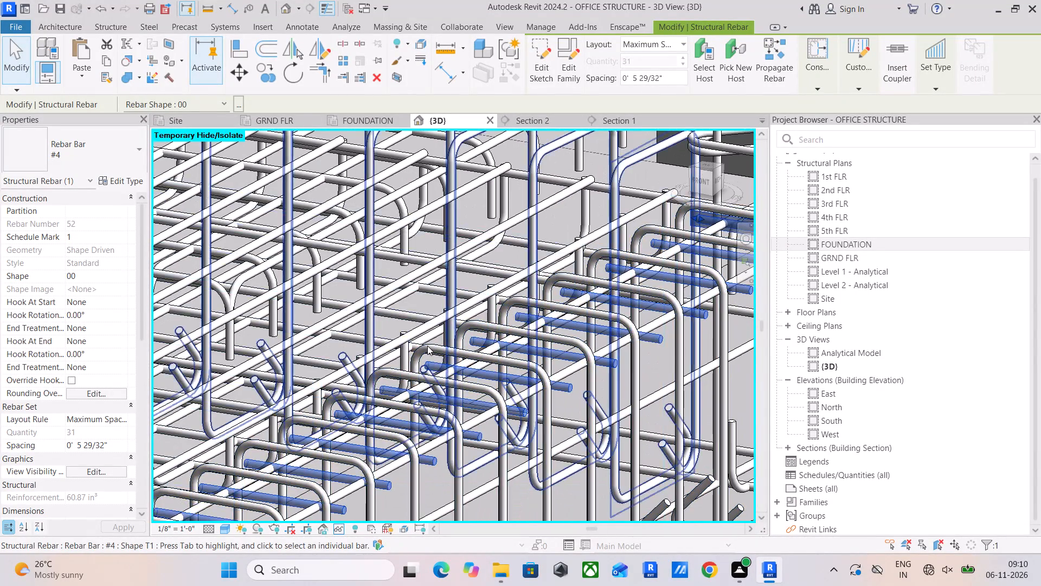
pyautogui.scroll(-4, 427, 346)
pyautogui.moveTo(427, 346); pyautogui.dragTo(563, 274, button='middle')
pyautogui.scroll(-8, 469, 327)
pyautogui.moveTo(458, 337); pyautogui.dragTo(592, 327, button='middle')
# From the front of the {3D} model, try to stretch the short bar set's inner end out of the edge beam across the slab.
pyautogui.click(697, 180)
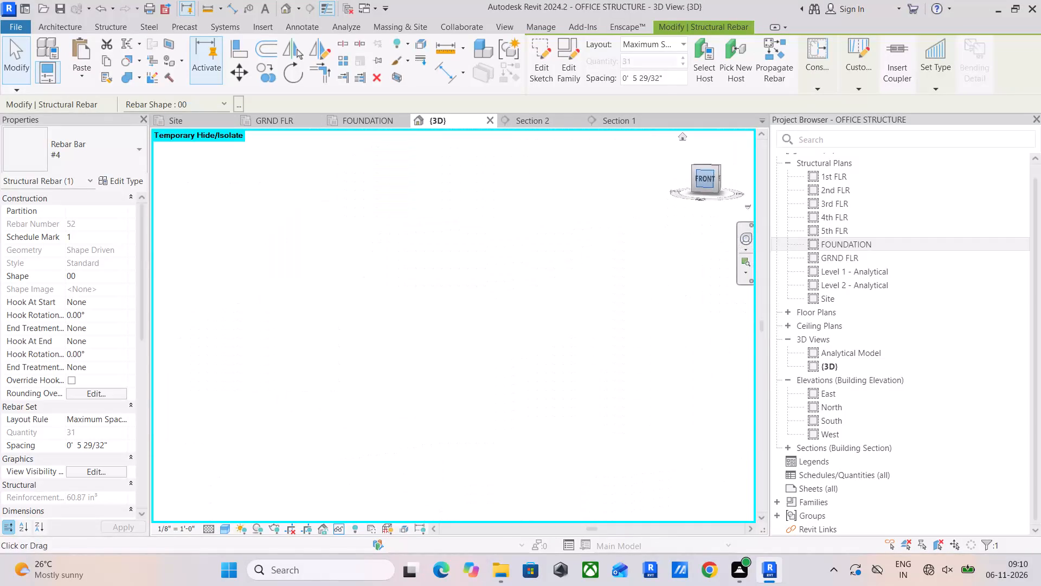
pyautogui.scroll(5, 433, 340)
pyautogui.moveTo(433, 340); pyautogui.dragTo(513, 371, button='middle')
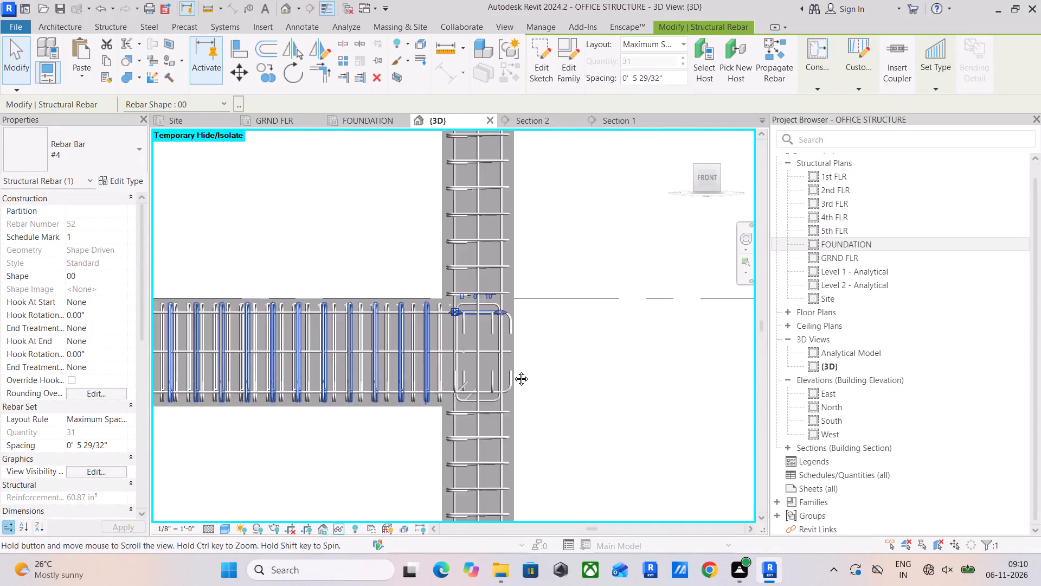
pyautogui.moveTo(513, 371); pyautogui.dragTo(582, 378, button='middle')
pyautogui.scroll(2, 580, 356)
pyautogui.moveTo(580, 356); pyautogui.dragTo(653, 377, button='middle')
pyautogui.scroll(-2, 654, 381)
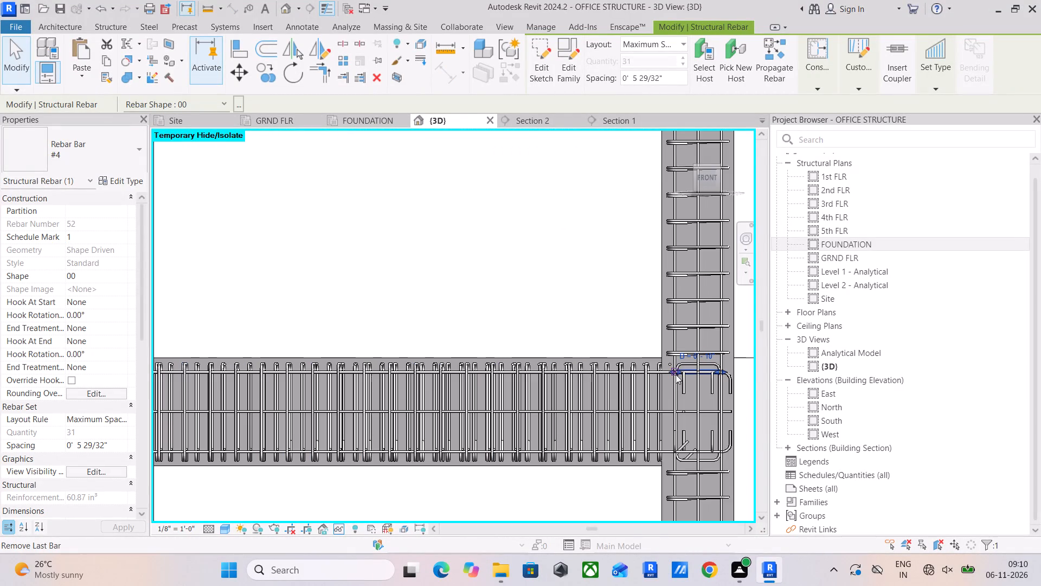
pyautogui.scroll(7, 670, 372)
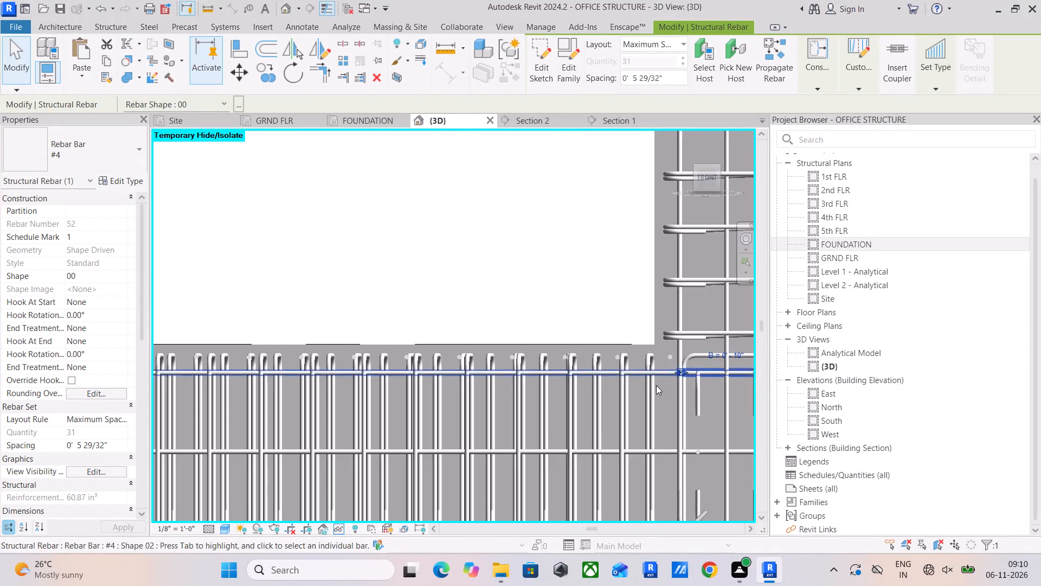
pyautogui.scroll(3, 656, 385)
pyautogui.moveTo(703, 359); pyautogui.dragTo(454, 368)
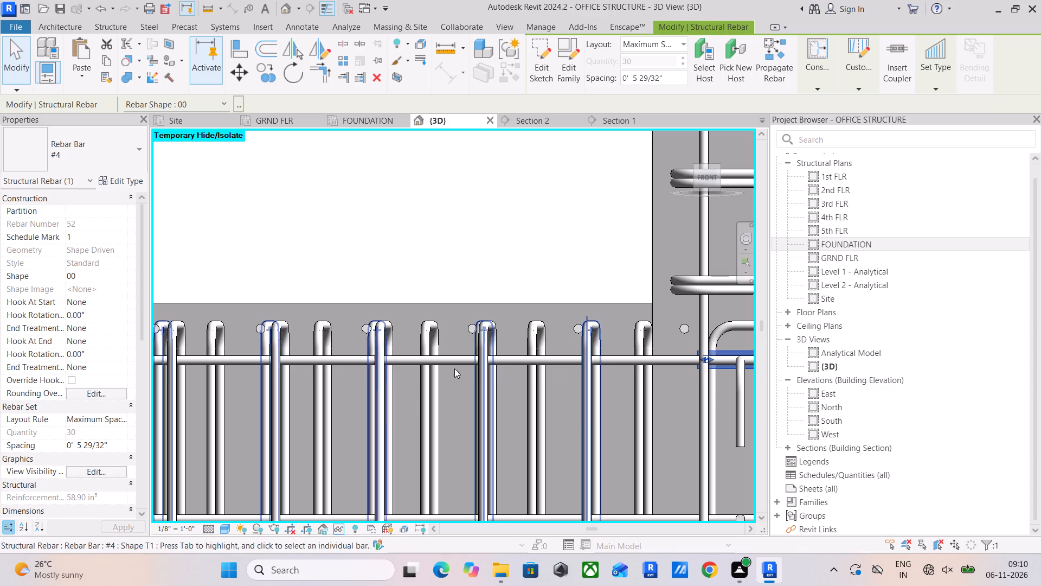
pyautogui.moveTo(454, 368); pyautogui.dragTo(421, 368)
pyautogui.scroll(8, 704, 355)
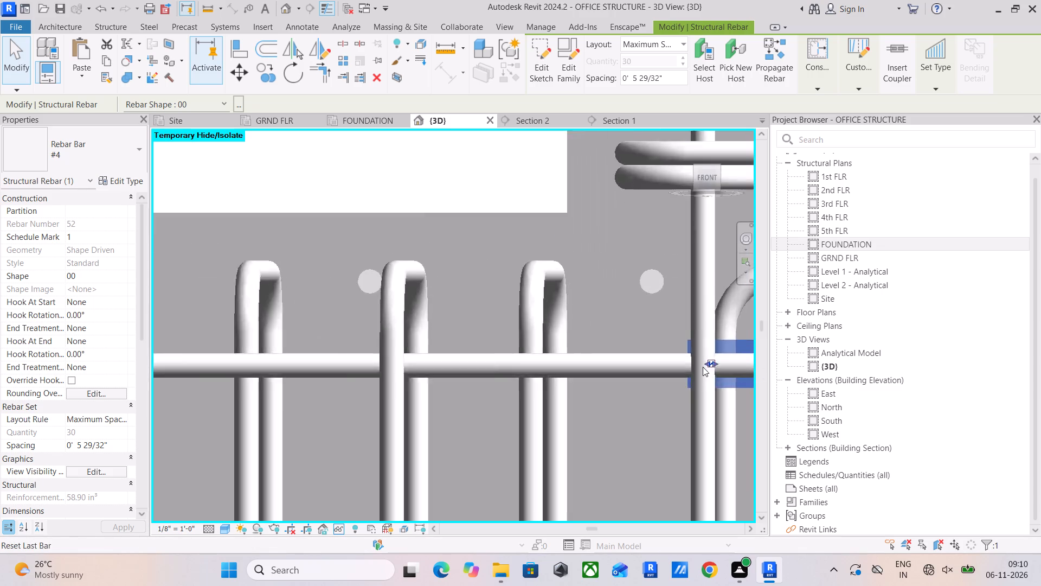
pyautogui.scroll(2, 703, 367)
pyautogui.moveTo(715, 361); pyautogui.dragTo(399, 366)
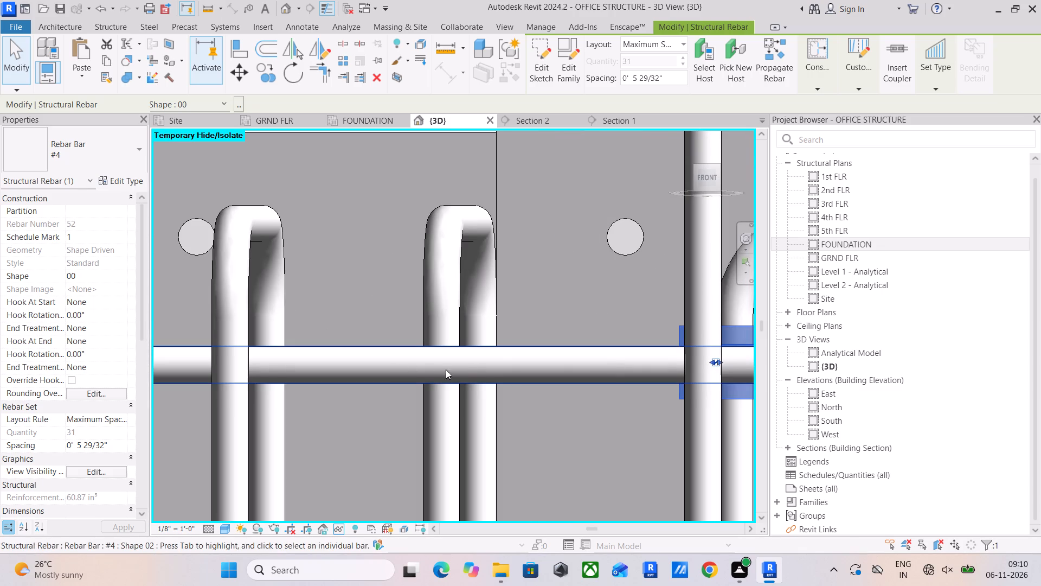
# Delete the short straight #4 bar set placed inside the edge beam.
pyautogui.scroll(-15, 465, 364)
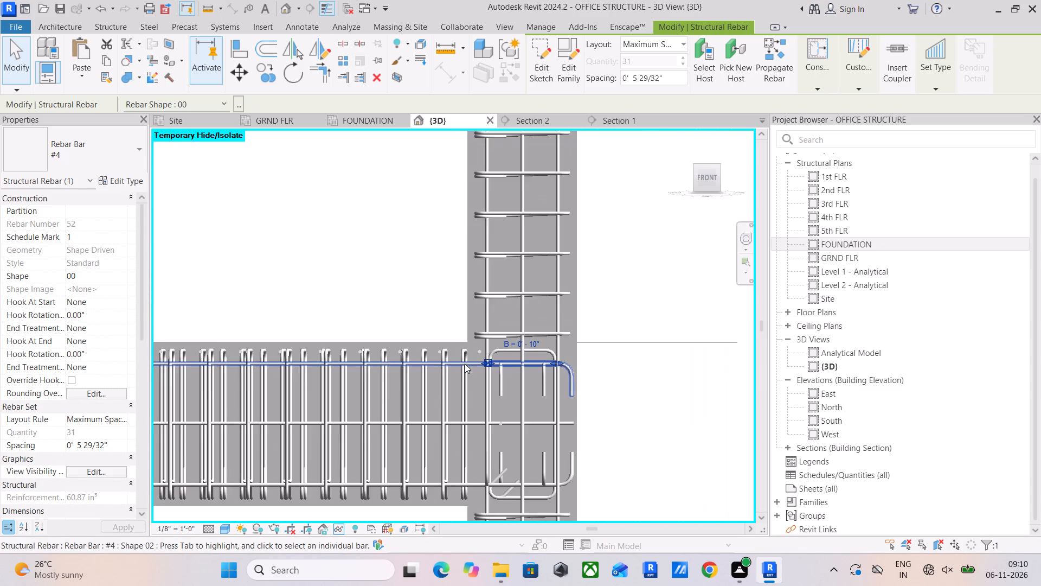
pyautogui.scroll(-6, 465, 364)
pyautogui.moveTo(465, 364); pyautogui.dragTo(514, 389, button='middle')
pyautogui.scroll(11, 513, 378)
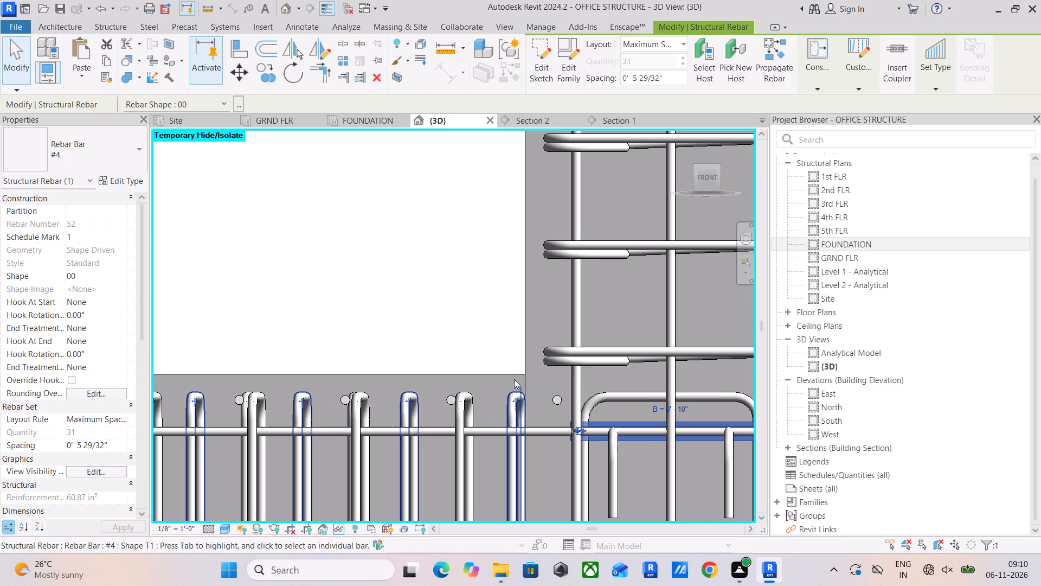
pyautogui.press('Delete')
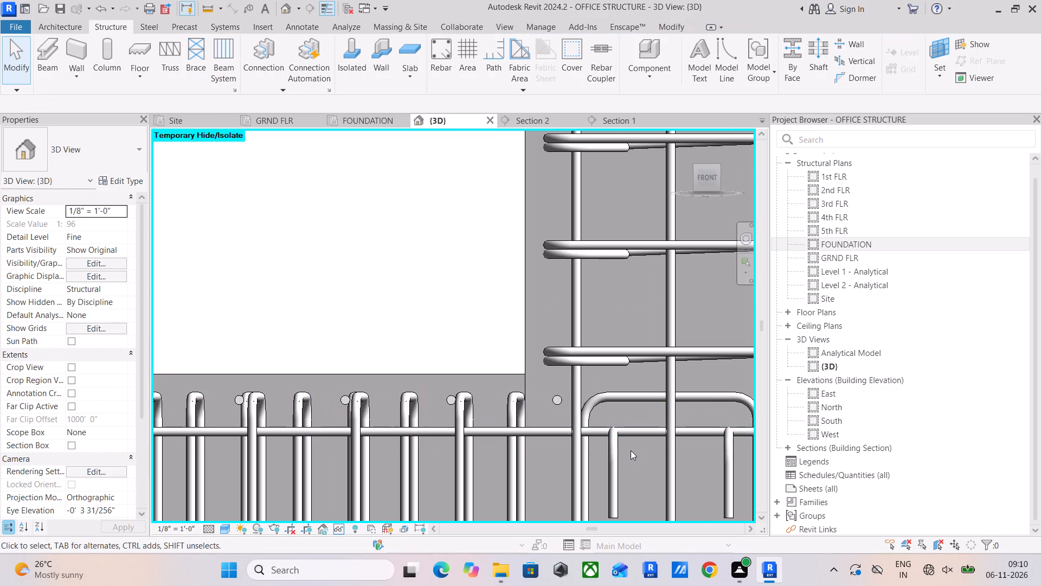
# Open Section 2 and examine the slab's top bars from the beam along the slab.
pyautogui.scroll(-4, 525, 386)
pyautogui.moveTo(525, 386); pyautogui.dragTo(759, 372, button='middle')
pyautogui.click(551, 124)
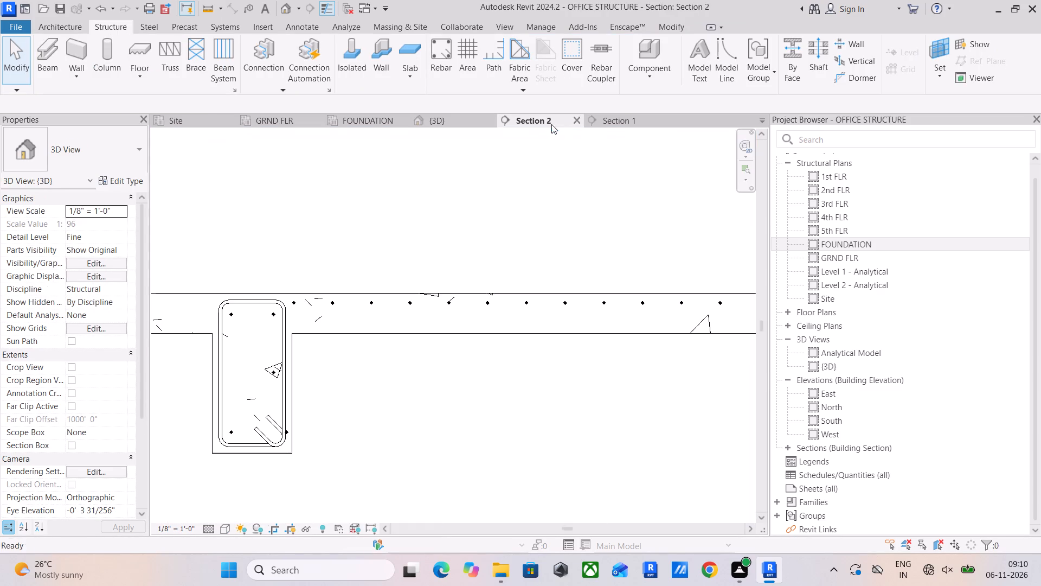
pyautogui.scroll(4, 334, 302)
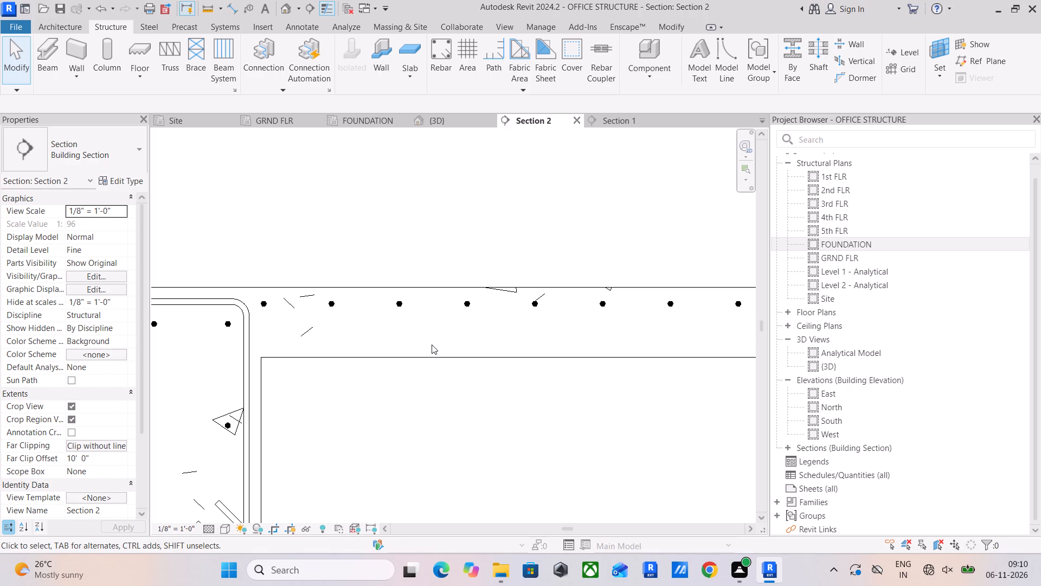
pyautogui.scroll(-3, 483, 360)
pyautogui.moveTo(483, 360); pyautogui.dragTo(293, 406, button='middle')
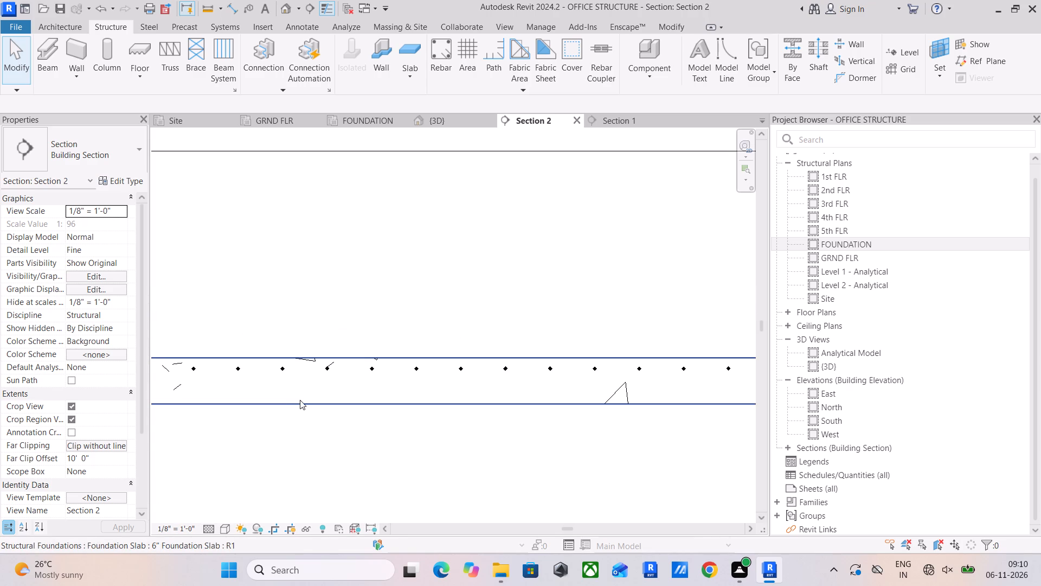
pyautogui.moveTo(280, 398); pyautogui.dragTo(361, 398, button='middle')
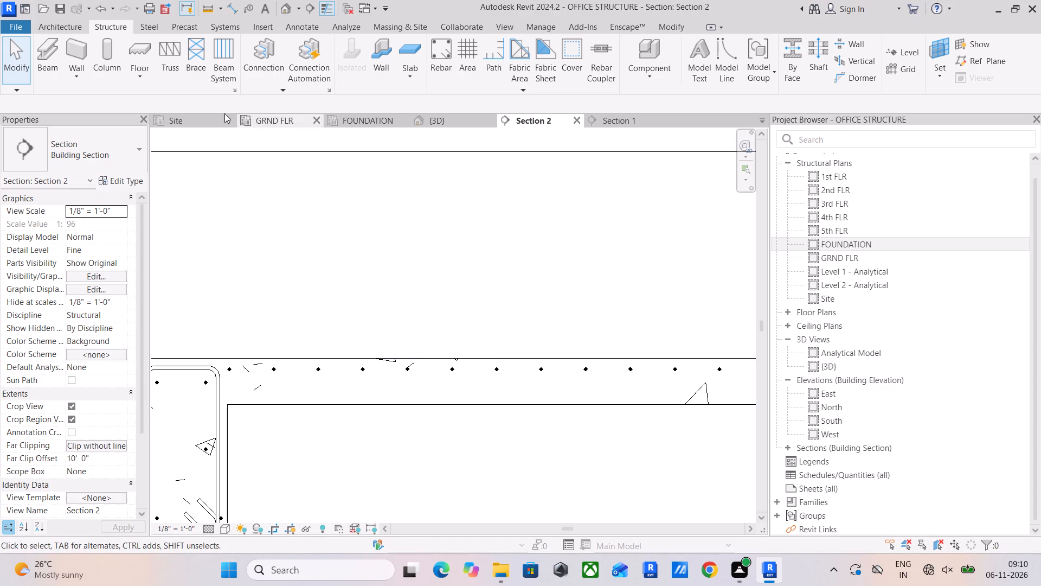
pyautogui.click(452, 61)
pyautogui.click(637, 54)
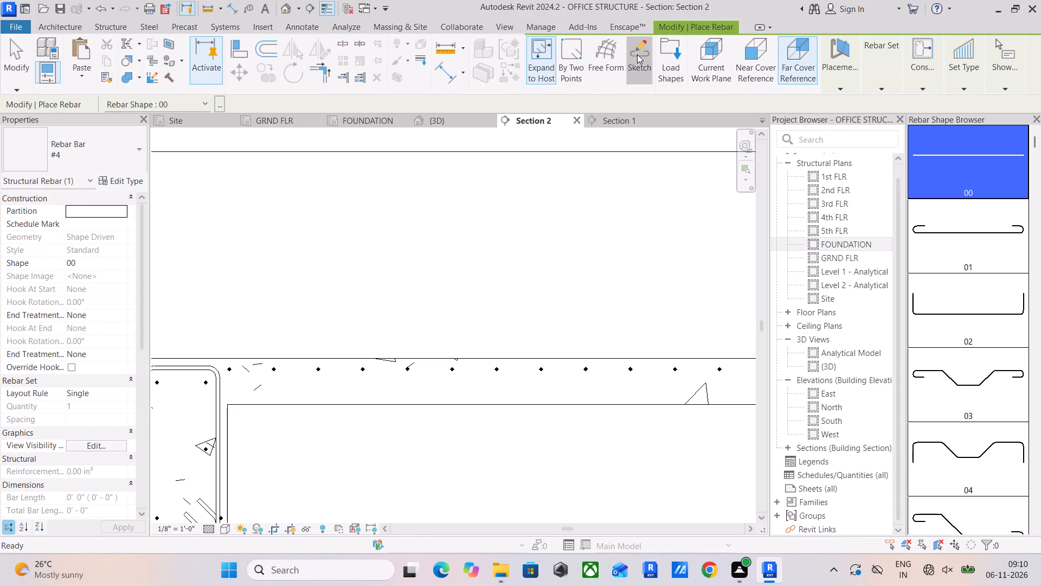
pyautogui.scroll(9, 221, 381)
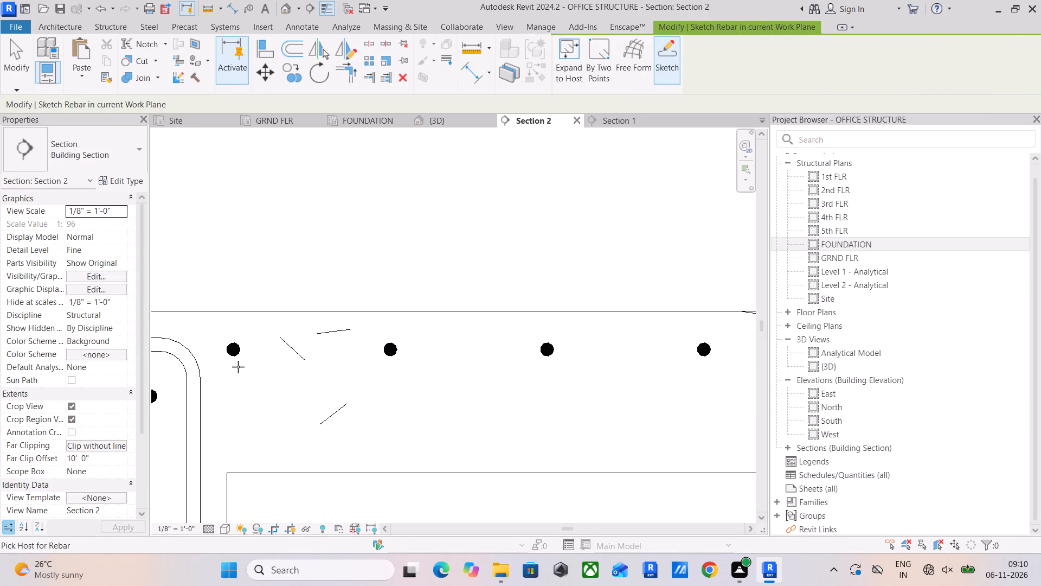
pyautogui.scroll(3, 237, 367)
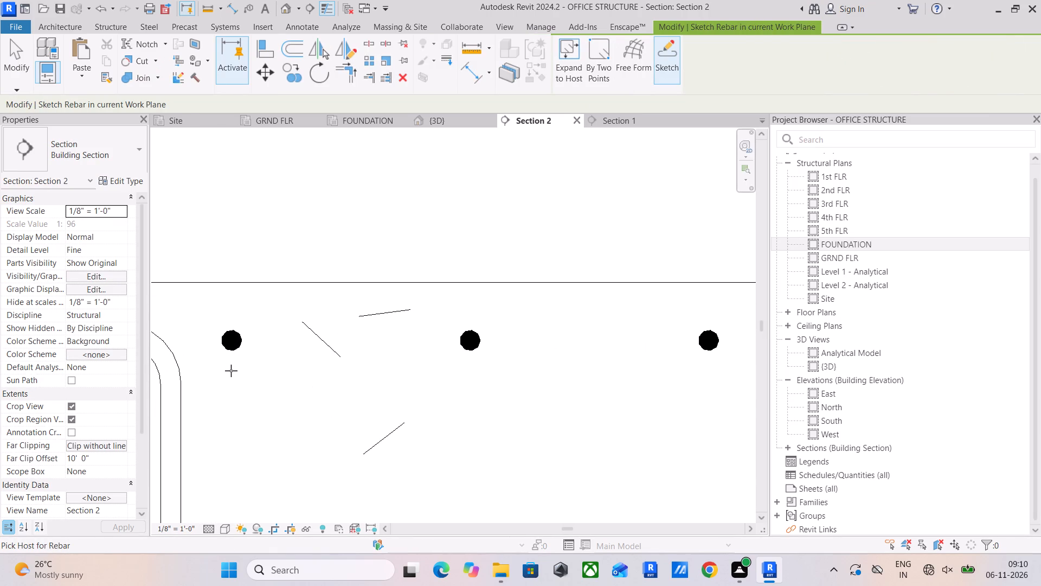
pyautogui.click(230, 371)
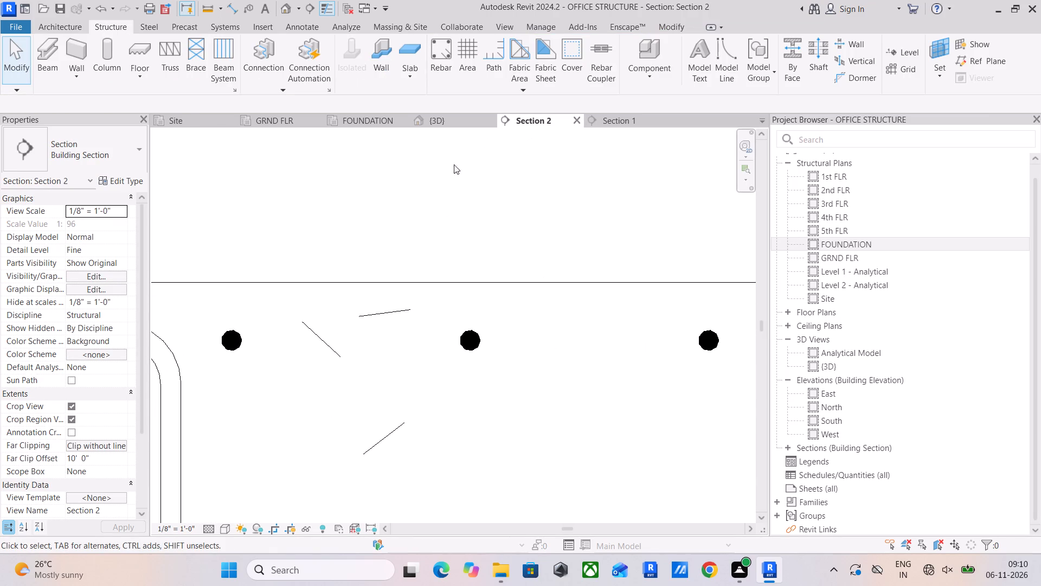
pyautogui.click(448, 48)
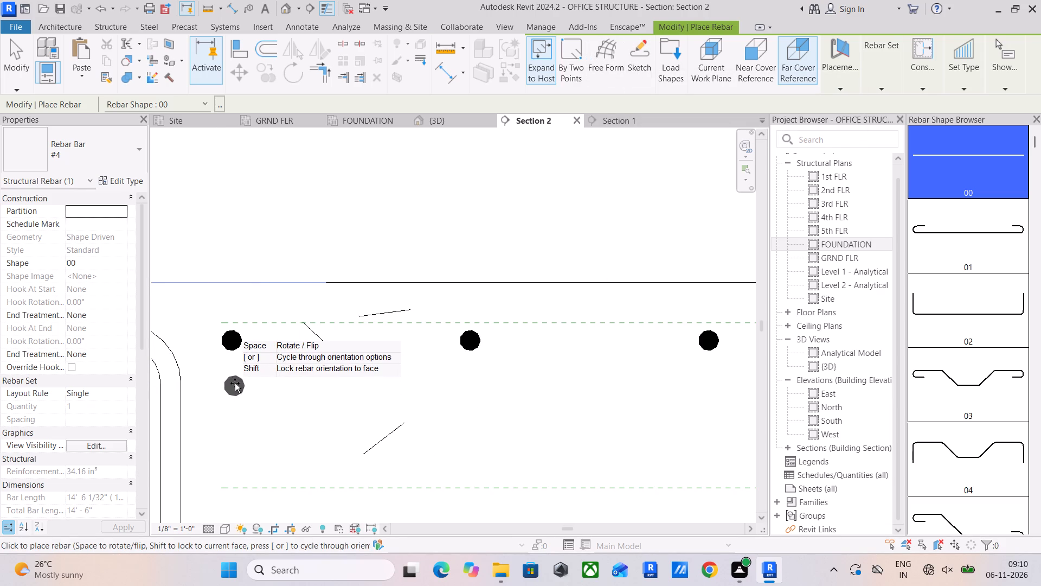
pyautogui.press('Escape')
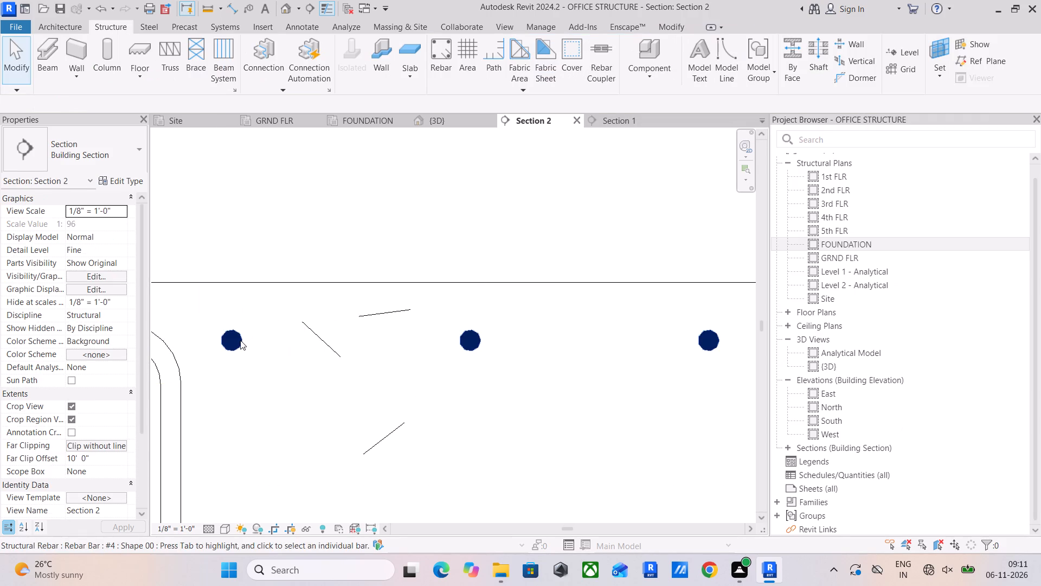
# Open the sketch of the slab's top #4 bar set for editing in Elevation: East.
pyautogui.click(240, 340)
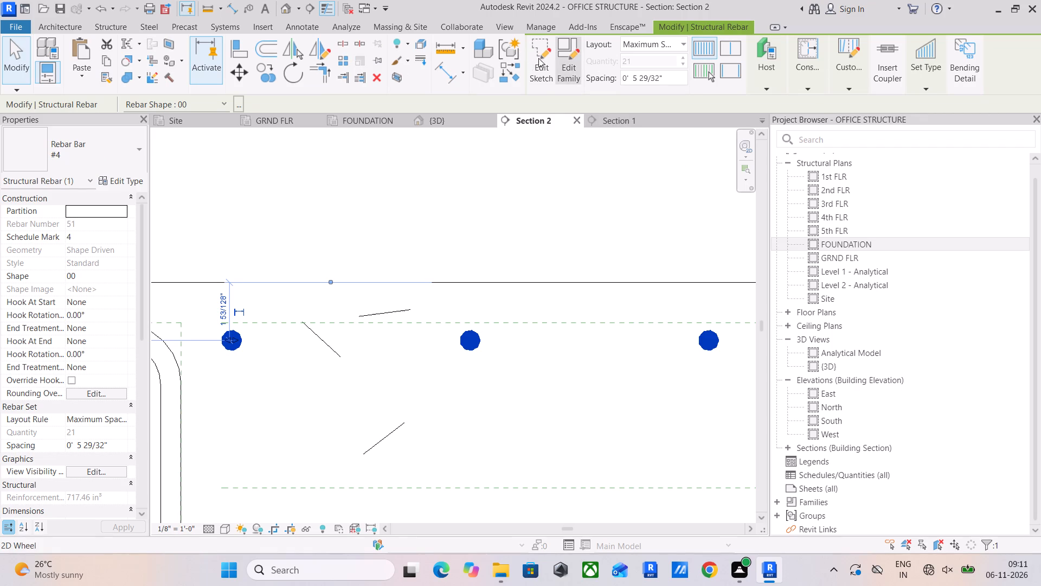
pyautogui.click(543, 57)
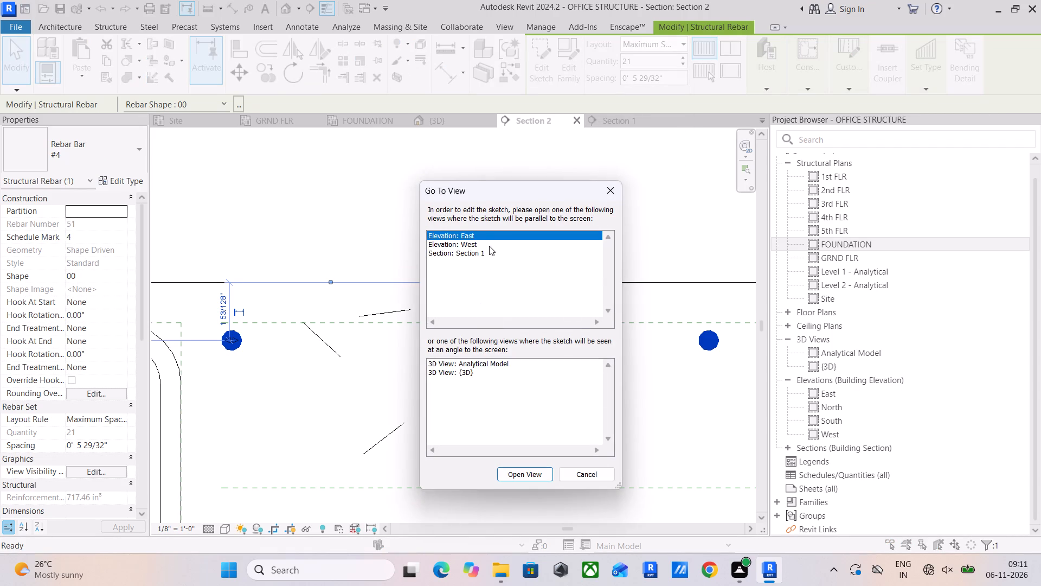
pyautogui.click(525, 473)
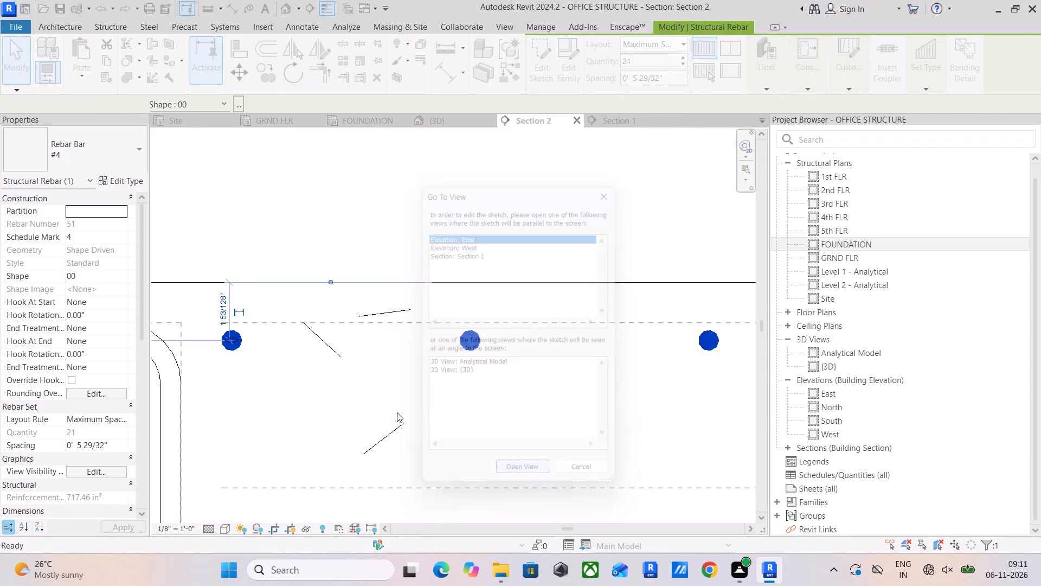
# Draw a vertical sketch line about 3" down into the slab from the midpoint of the slab's upper cover line.
pyautogui.scroll(8, 496, 405)
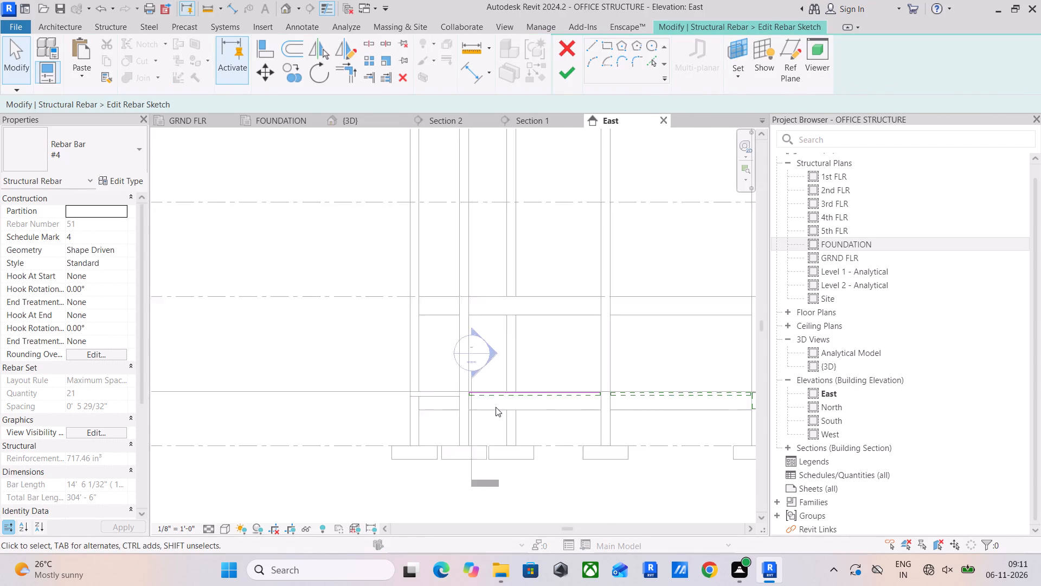
pyautogui.scroll(13, 496, 407)
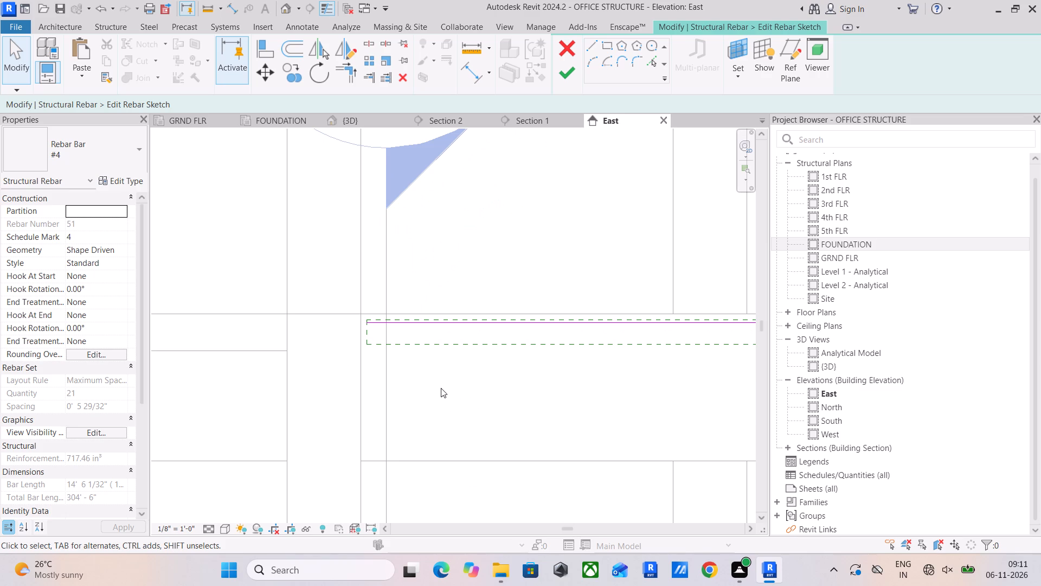
pyautogui.scroll(4, 405, 358)
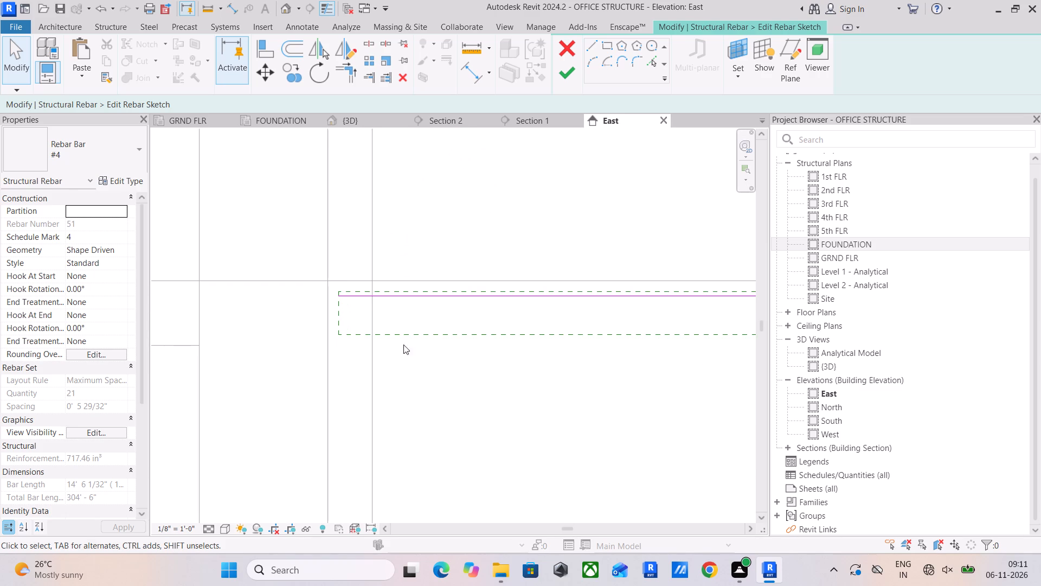
pyautogui.scroll(3, 367, 304)
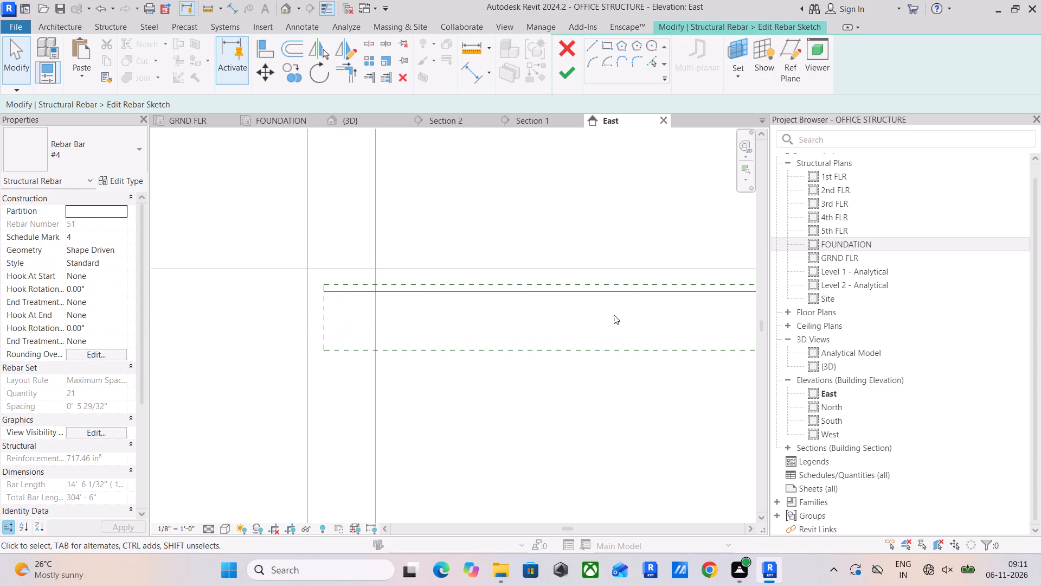
pyautogui.scroll(-3, 645, 310)
pyautogui.moveTo(385, 353); pyautogui.dragTo(317, 353, button='middle')
pyautogui.scroll(-3, 414, 333)
pyautogui.moveTo(481, 350); pyautogui.dragTo(246, 387, button='middle')
pyautogui.scroll(-2, 438, 371)
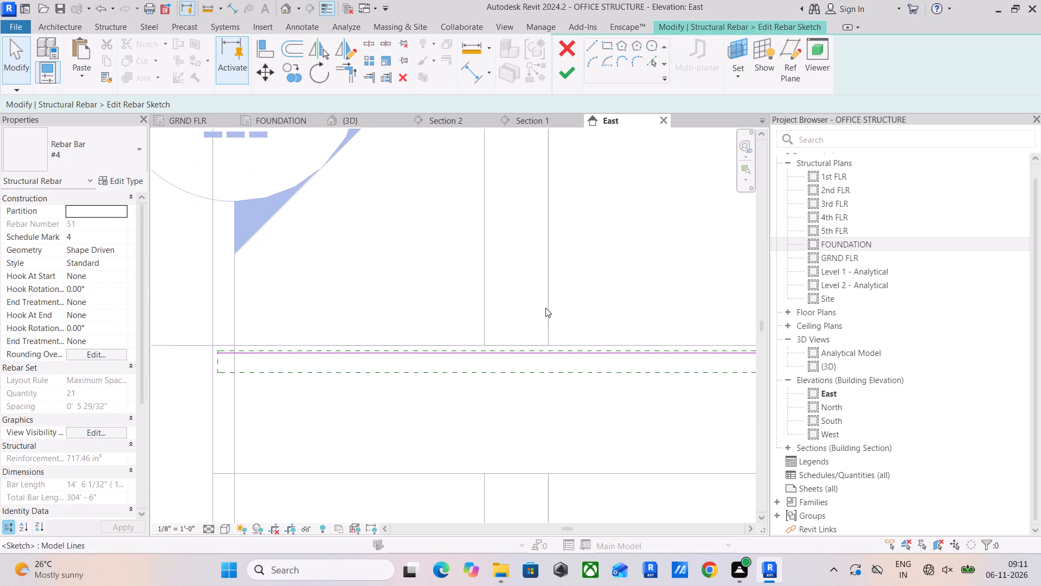
pyautogui.click(597, 46)
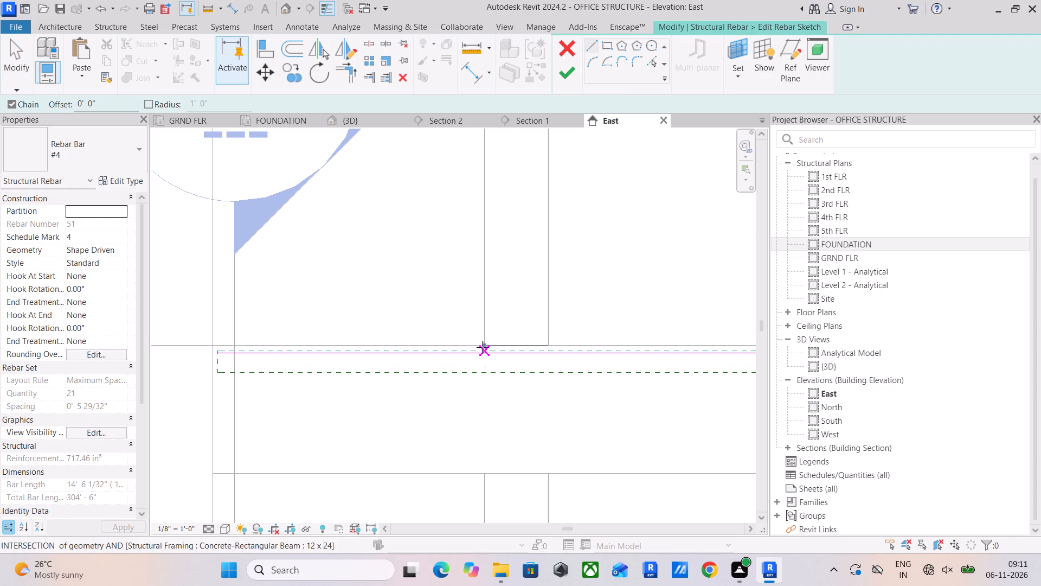
pyautogui.moveTo(493, 402); pyautogui.dragTo(297, 421, button='middle')
pyautogui.scroll(-3, 467, 407)
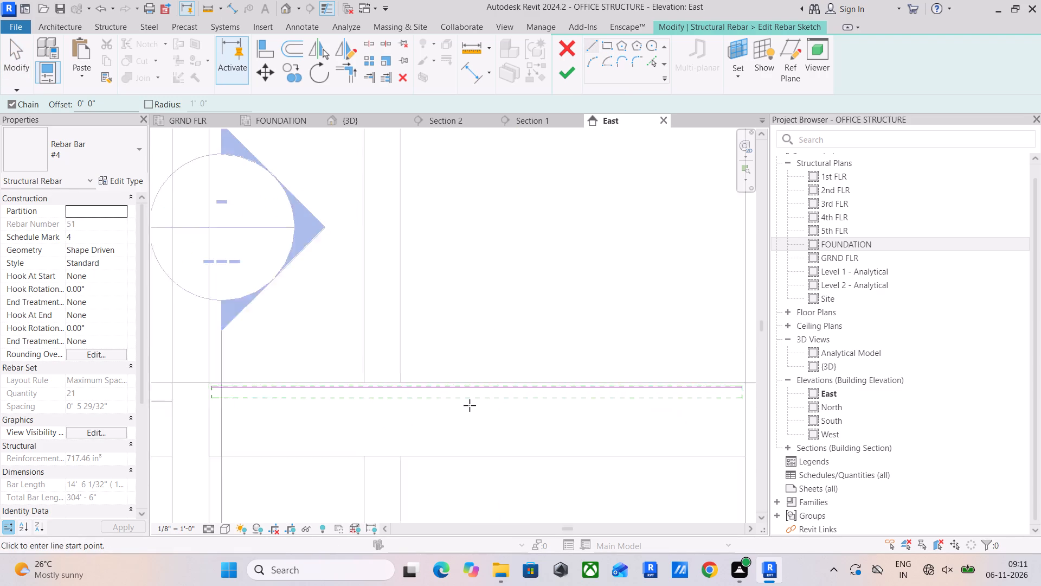
pyautogui.scroll(-4, 470, 405)
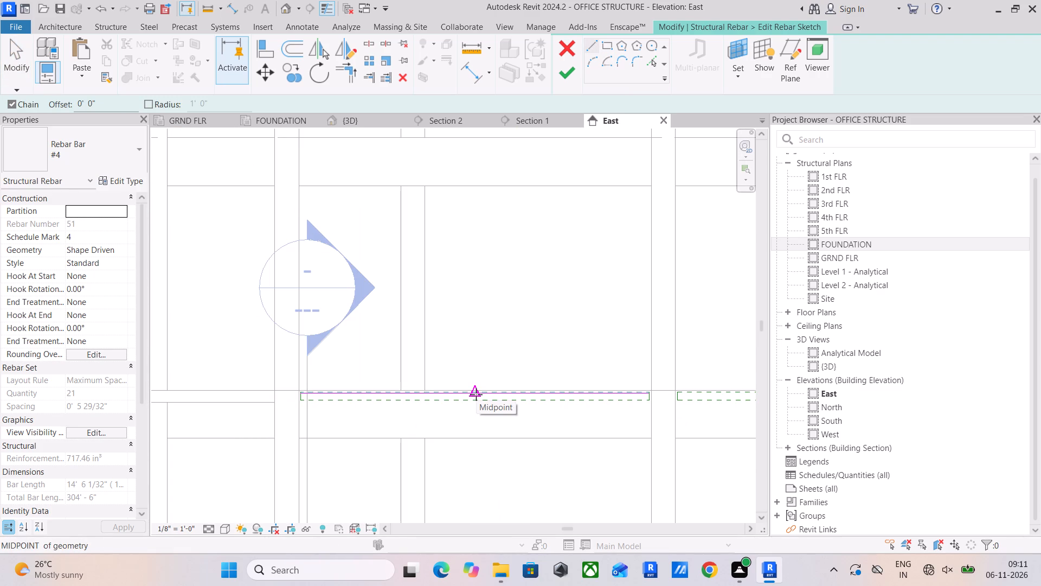
pyautogui.click(476, 394)
pyautogui.scroll(4, 475, 397)
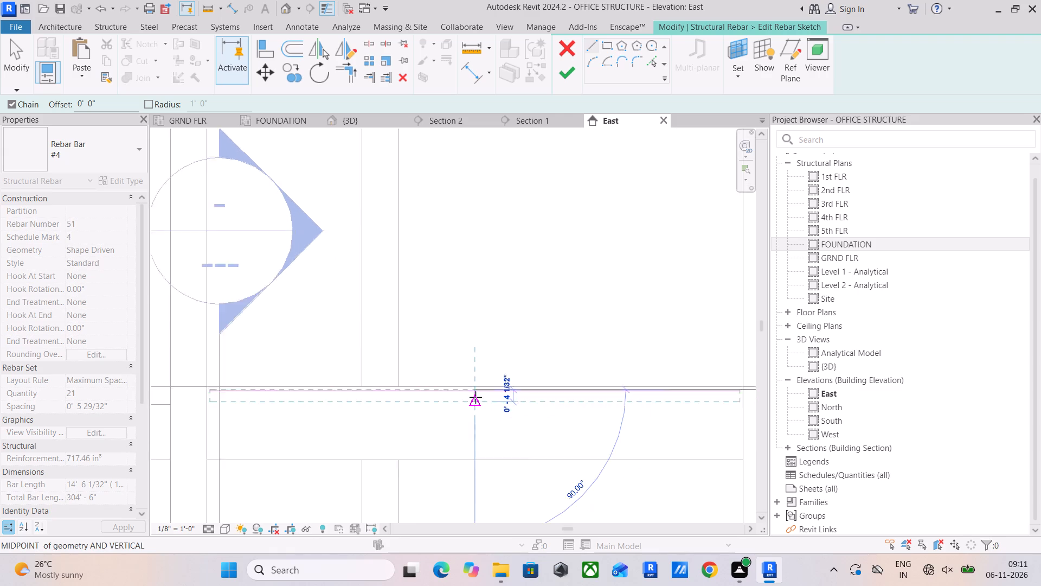
pyautogui.scroll(10, 475, 397)
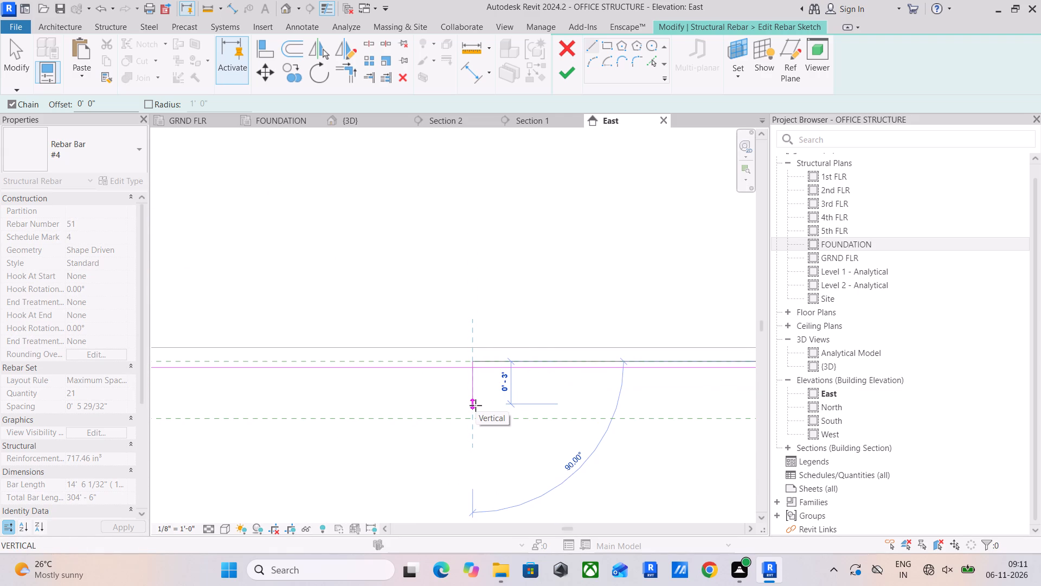
pyautogui.click(475, 405)
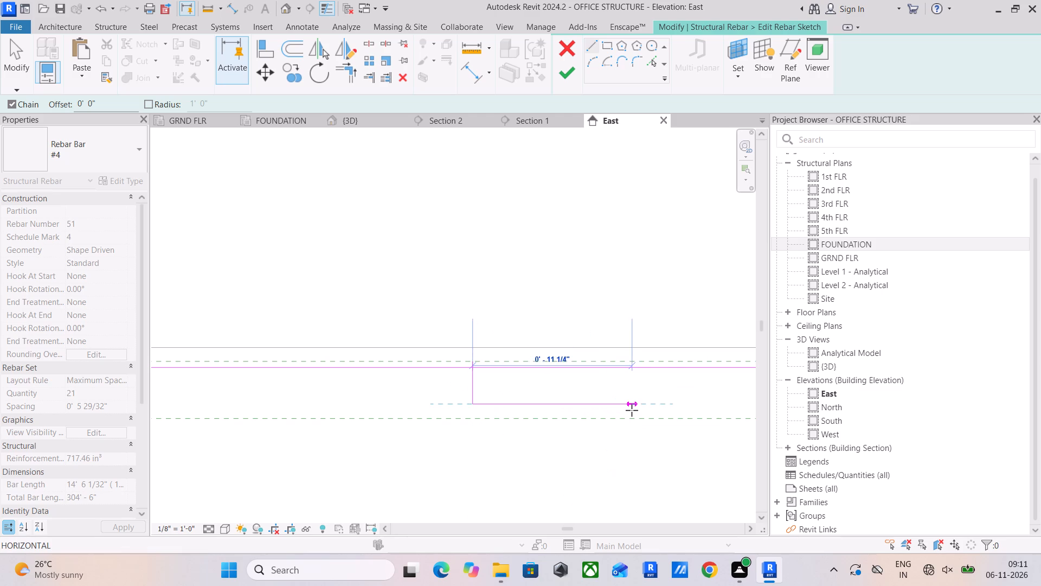
# Draw a 3'-0" horizontal sketch line from the vertical line's lower end along the slab, and finish the chain.
pyautogui.scroll(-8, 632, 410)
pyautogui.moveTo(641, 410); pyautogui.dragTo(438, 386, button='middle')
pyautogui.scroll(-3, 463, 380)
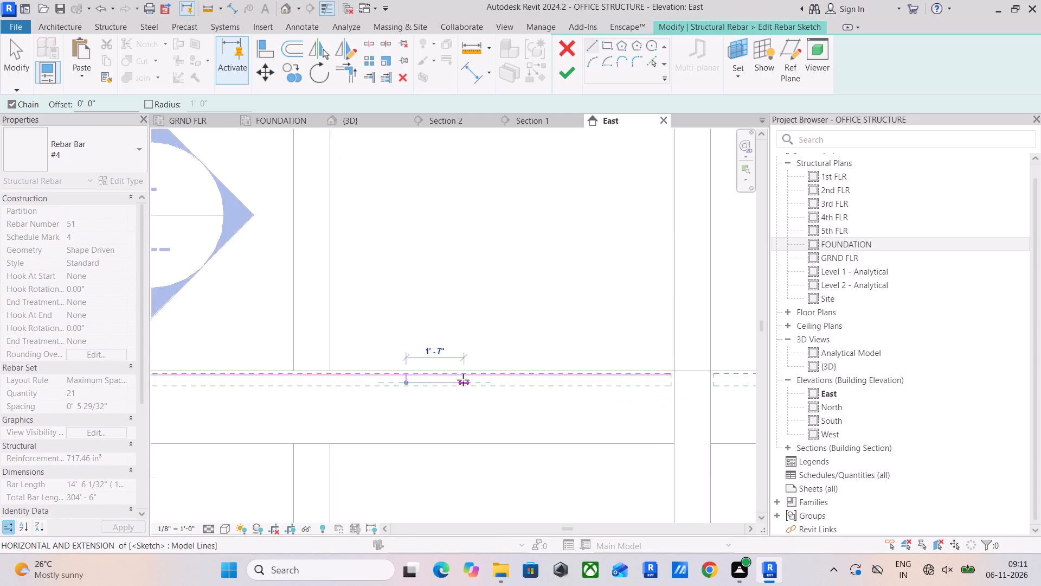
pyautogui.scroll(-1, 463, 380)
pyautogui.scroll(4, 504, 380)
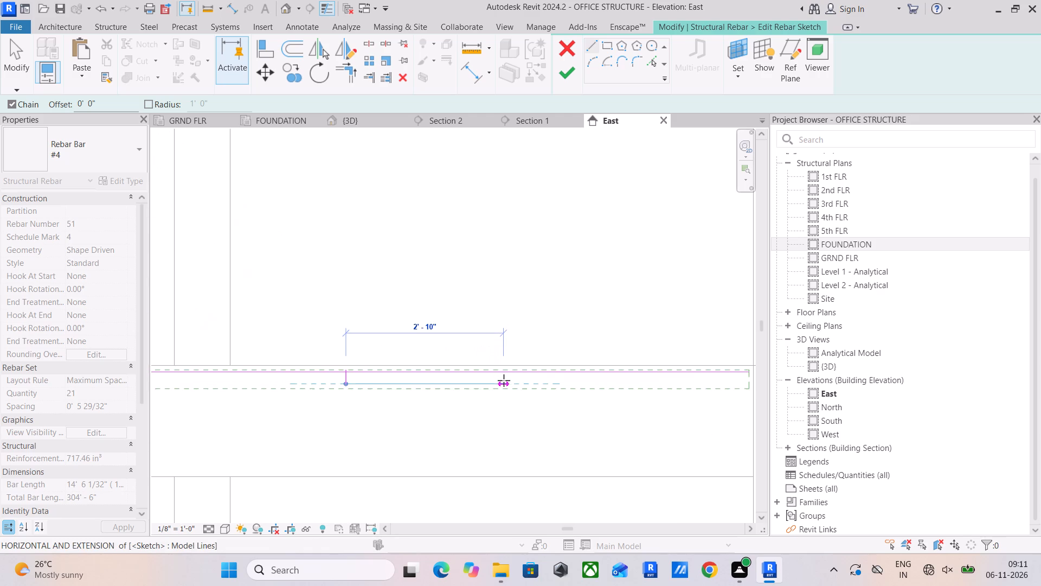
pyautogui.click(512, 380)
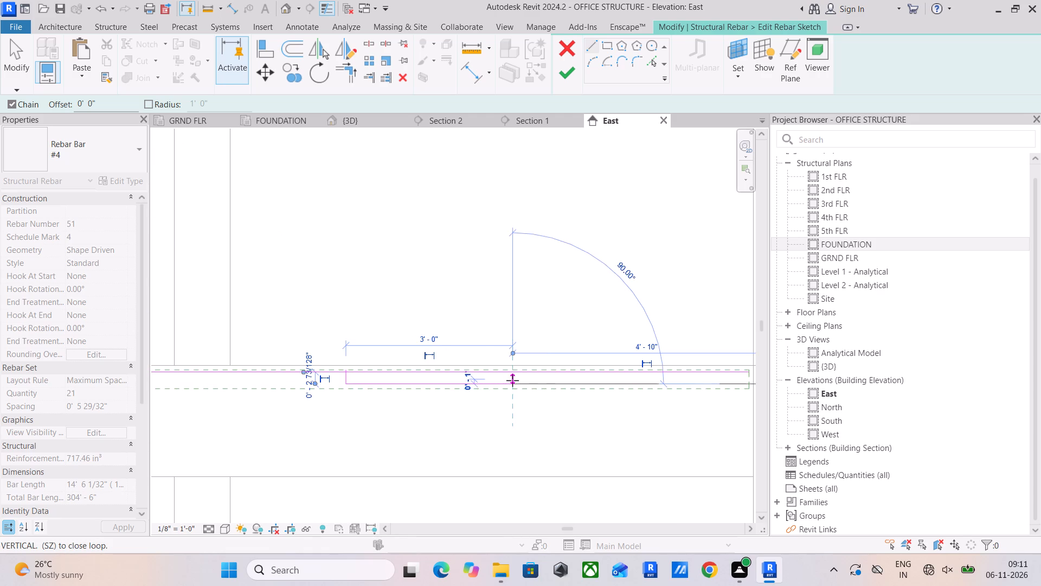
pyautogui.press('Escape')
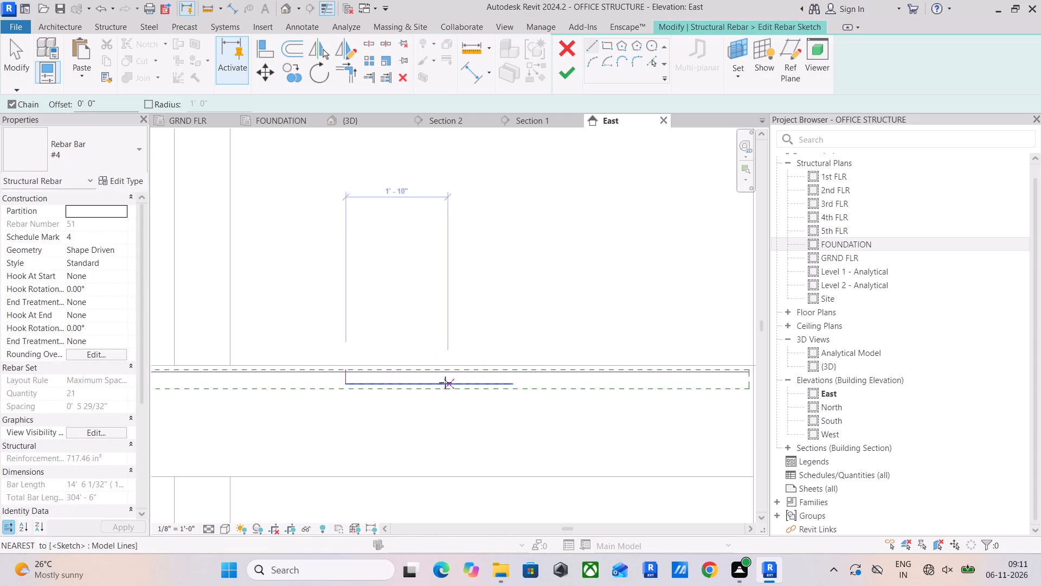
pyautogui.press('Escape')
pyautogui.moveTo(518, 392); pyautogui.dragTo(468, 402, button='middle')
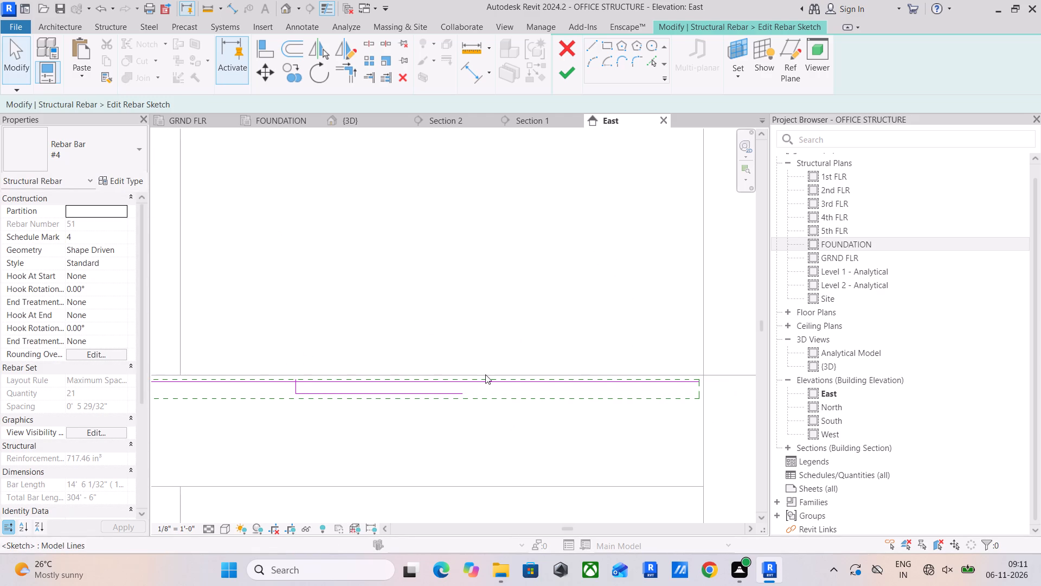
# Draw a vertical line from the free end of the 3'-0" line up to the straight bar line.
pyautogui.click(595, 40)
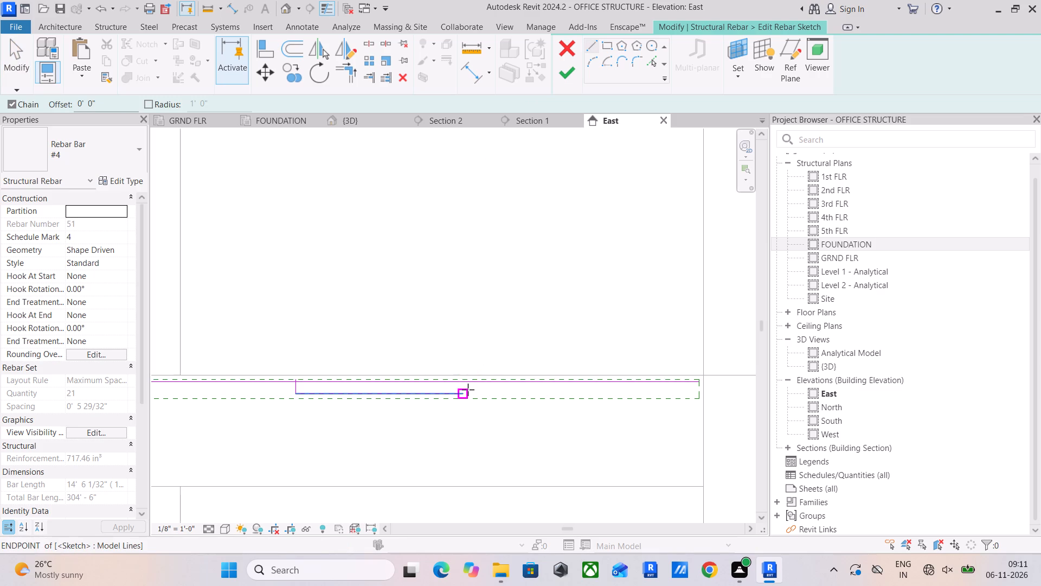
pyautogui.click(467, 391)
pyautogui.scroll(2, 464, 380)
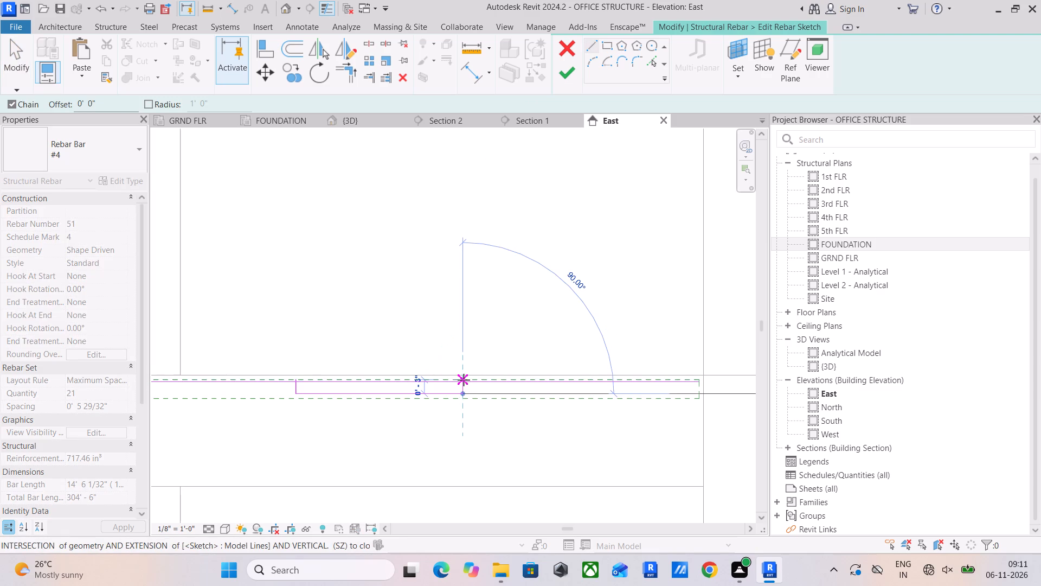
pyautogui.scroll(6, 464, 380)
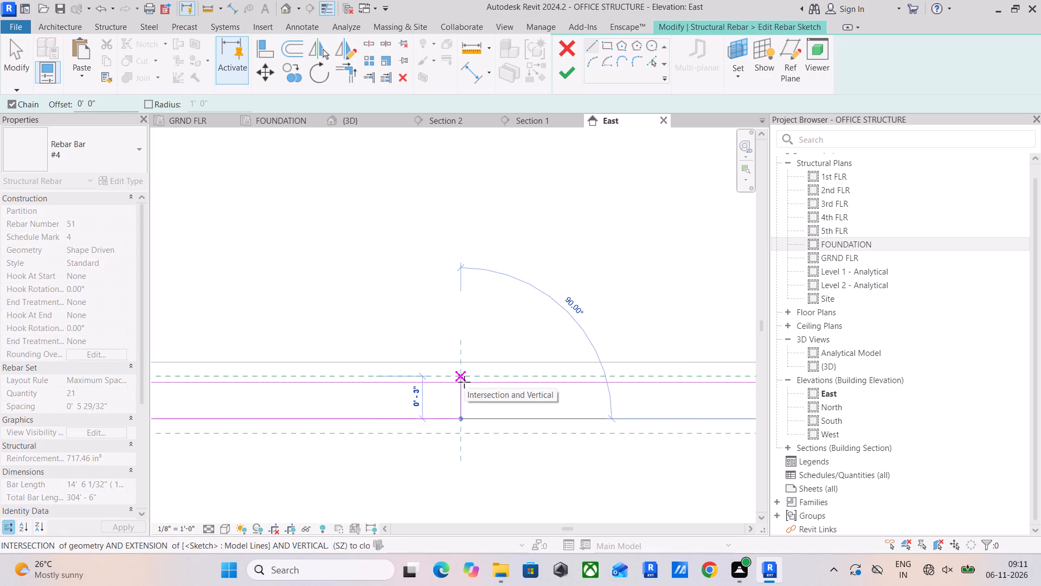
pyautogui.click(464, 385)
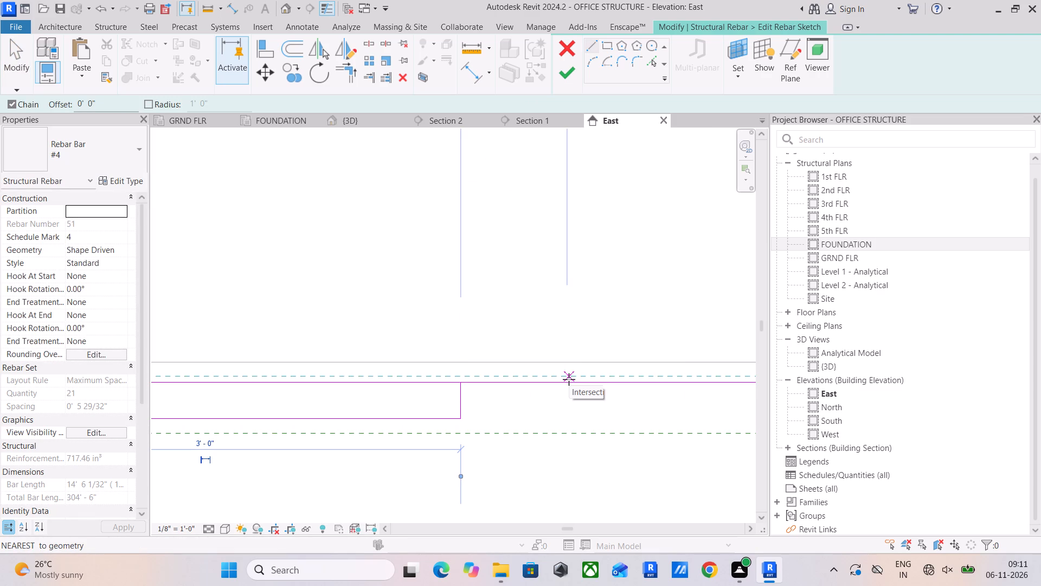
# Draw a sloped line from a point 2' beyond the new vertical line on the upper cover line to the 3'-0" line's end.
pyautogui.write("2'")
pyautogui.press('Return')
pyautogui.scroll(-2, 569, 379)
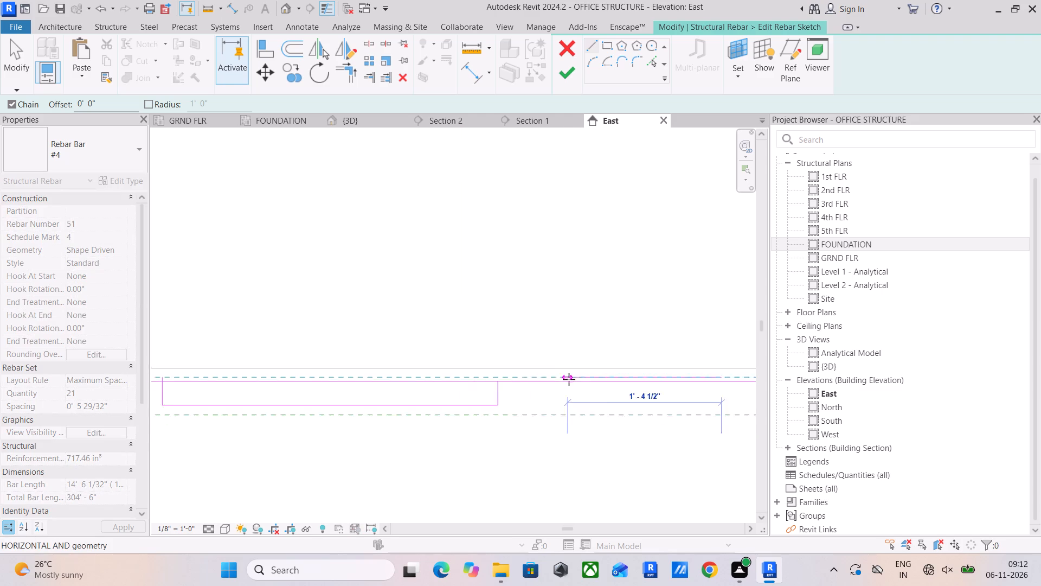
pyautogui.scroll(-5, 569, 379)
pyautogui.moveTo(599, 379); pyautogui.dragTo(399, 383, button='middle')
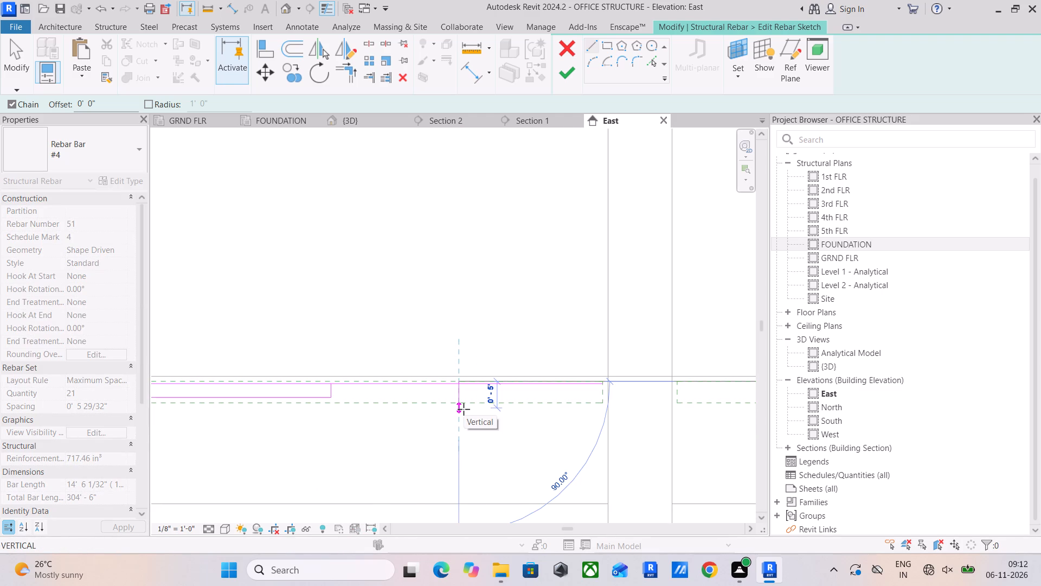
pyautogui.scroll(5, 333, 398)
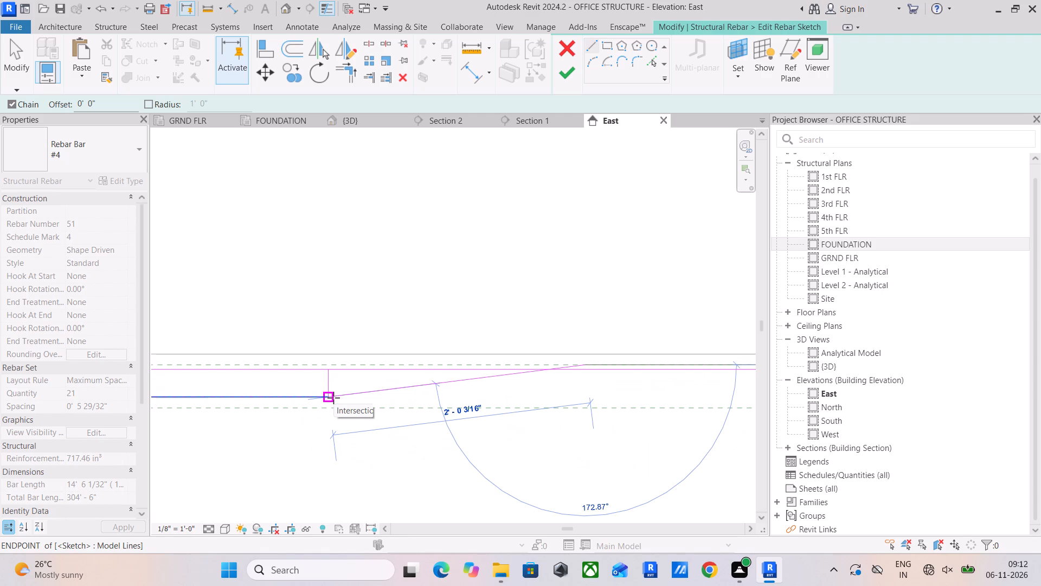
pyautogui.click(333, 398)
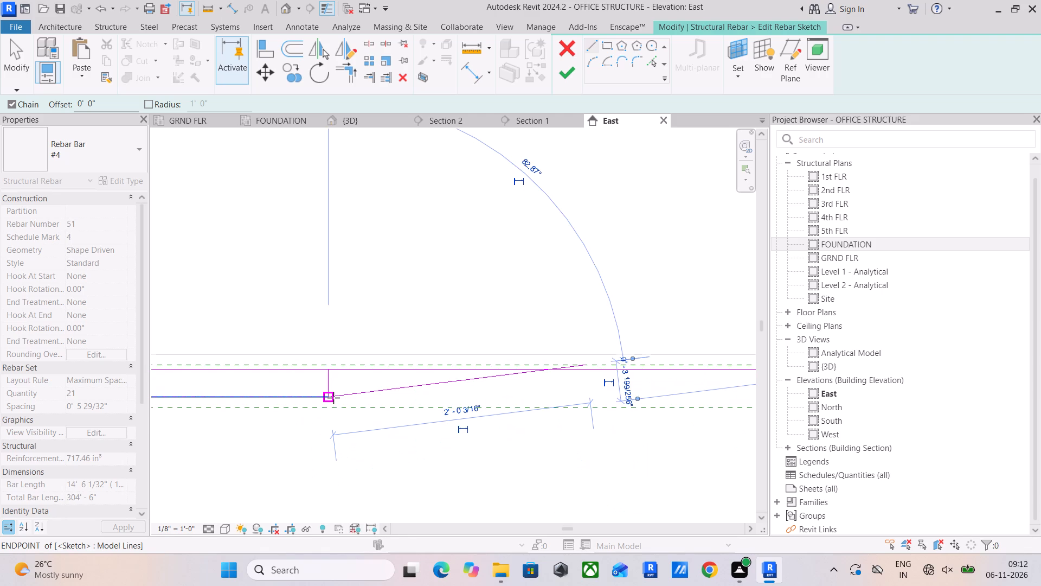
# Delete the short vertical line between the 3'-0" line's outer end and the straight bar line.
pyautogui.press('Escape')
pyautogui.press('Escape')
pyautogui.press('Escape')
pyautogui.click(325, 380)
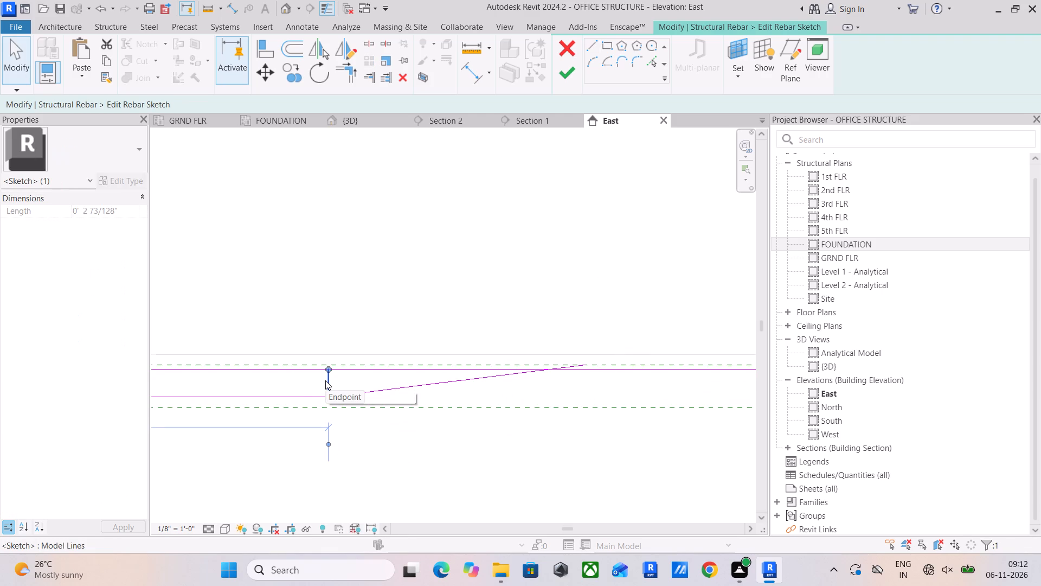
pyautogui.press('Delete')
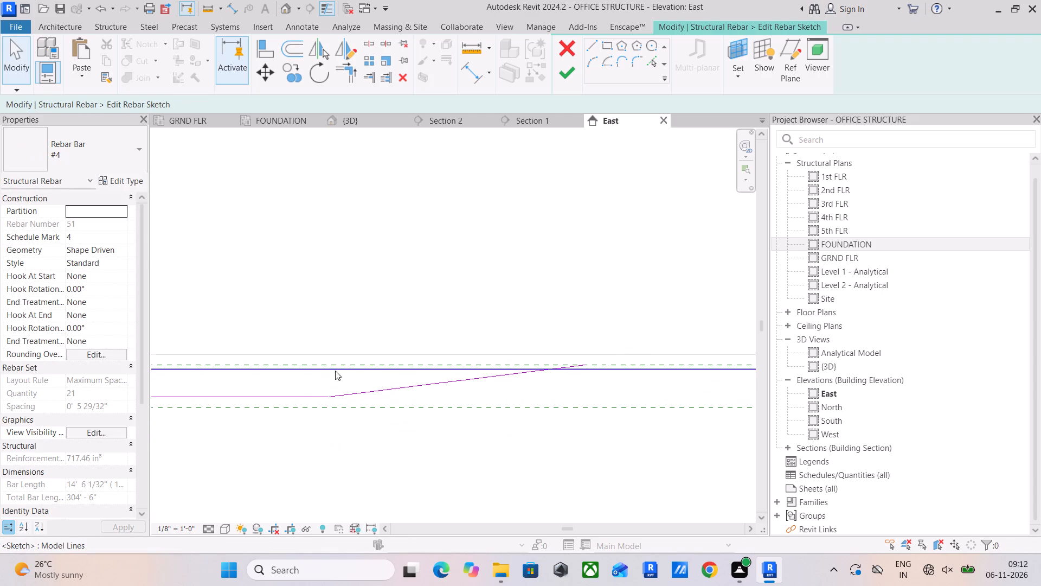
# Split the straight upper bar line at a point above the 3'-0" lower line.
pyautogui.click(352, 79)
pyautogui.click(483, 378)
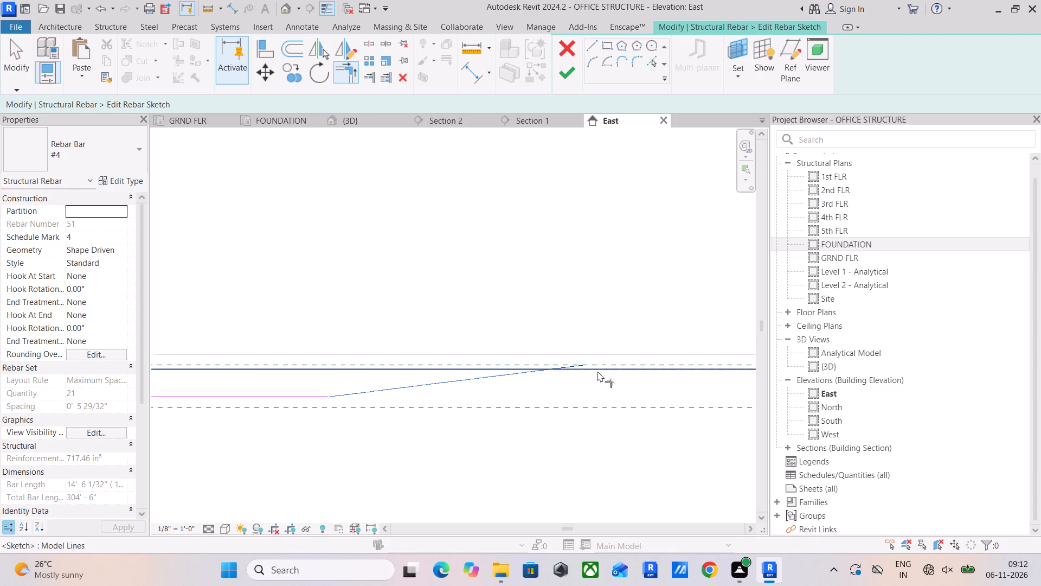
pyautogui.click(369, 46)
pyautogui.click(205, 371)
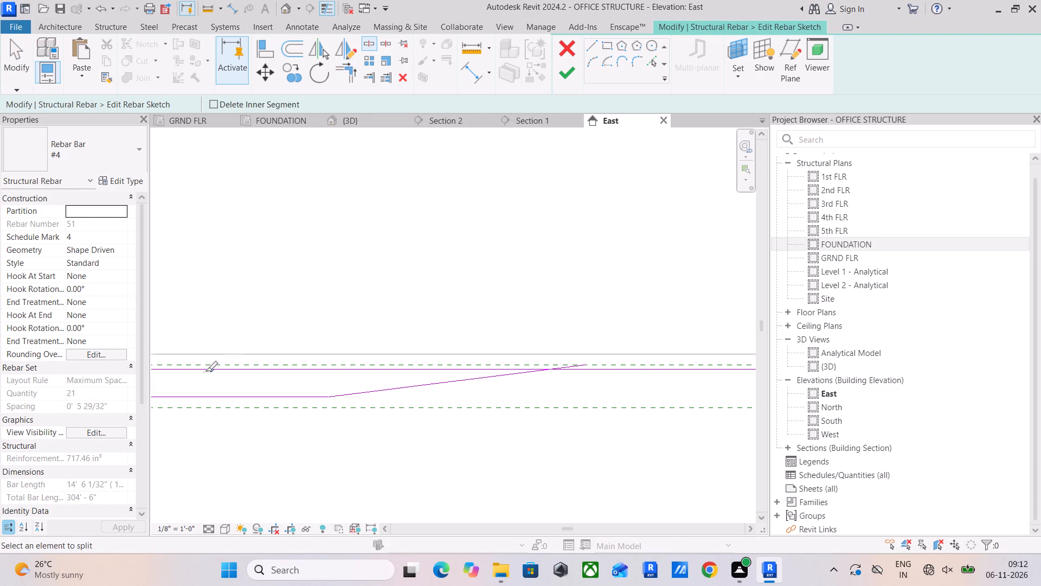
# Trim the sloped line into corners with the outer part of the upper bar line and with the lower horizontal line.
pyautogui.click(346, 75)
pyautogui.click(483, 380)
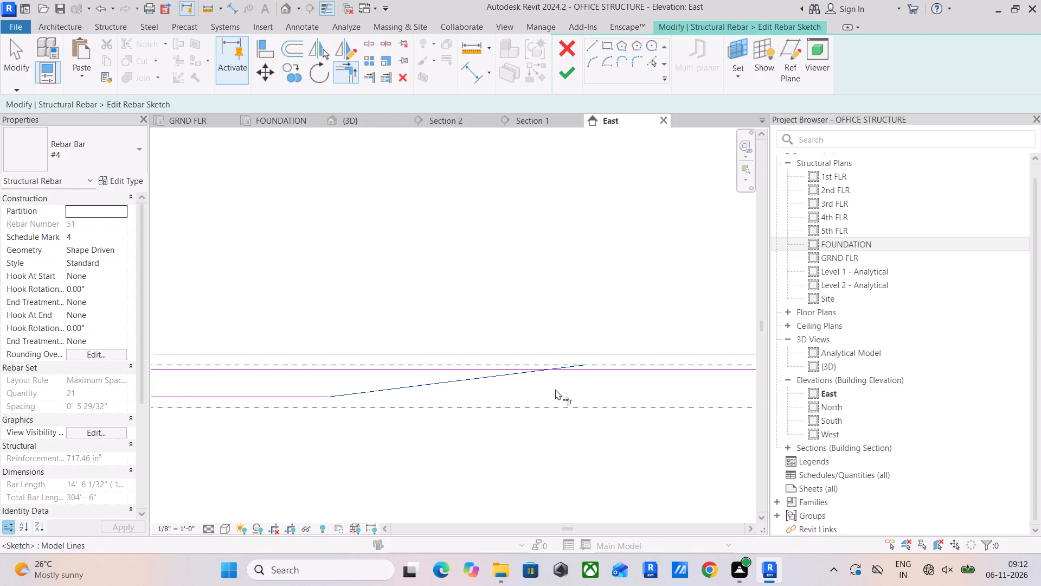
pyautogui.click(590, 373)
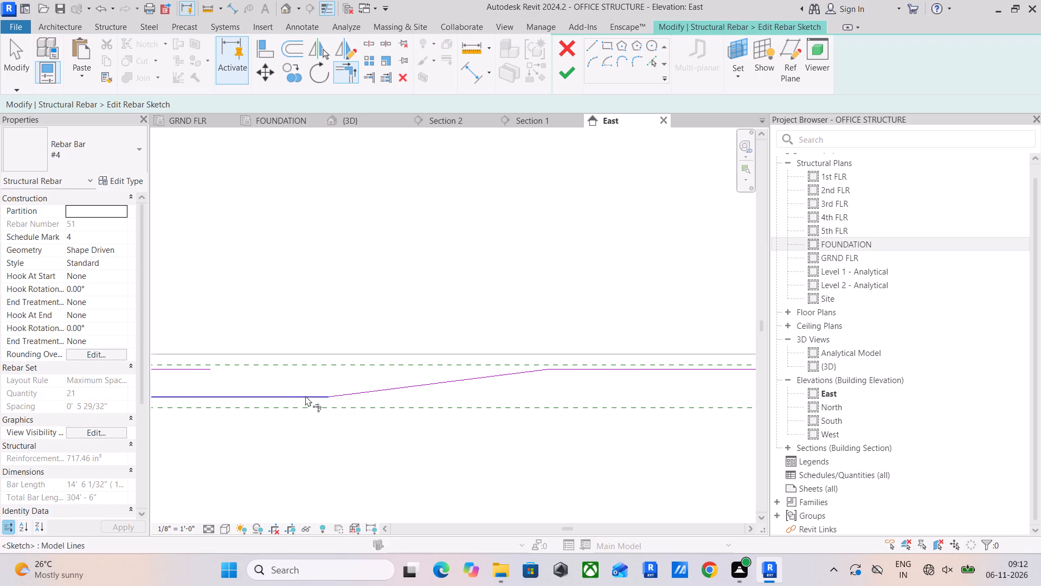
pyautogui.click(305, 396)
pyautogui.click(352, 393)
pyautogui.click(352, 392)
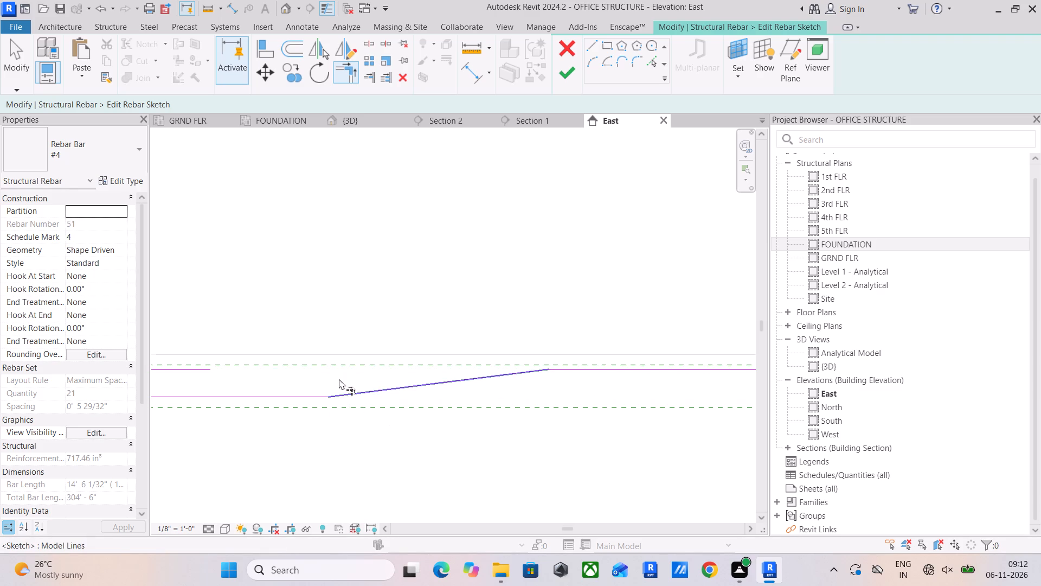
pyautogui.scroll(5, 325, 380)
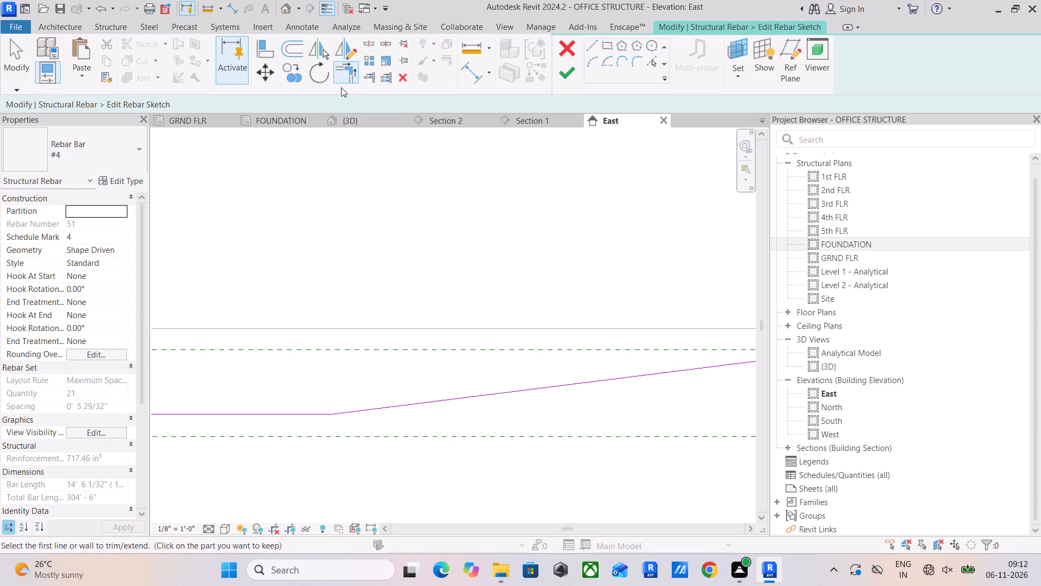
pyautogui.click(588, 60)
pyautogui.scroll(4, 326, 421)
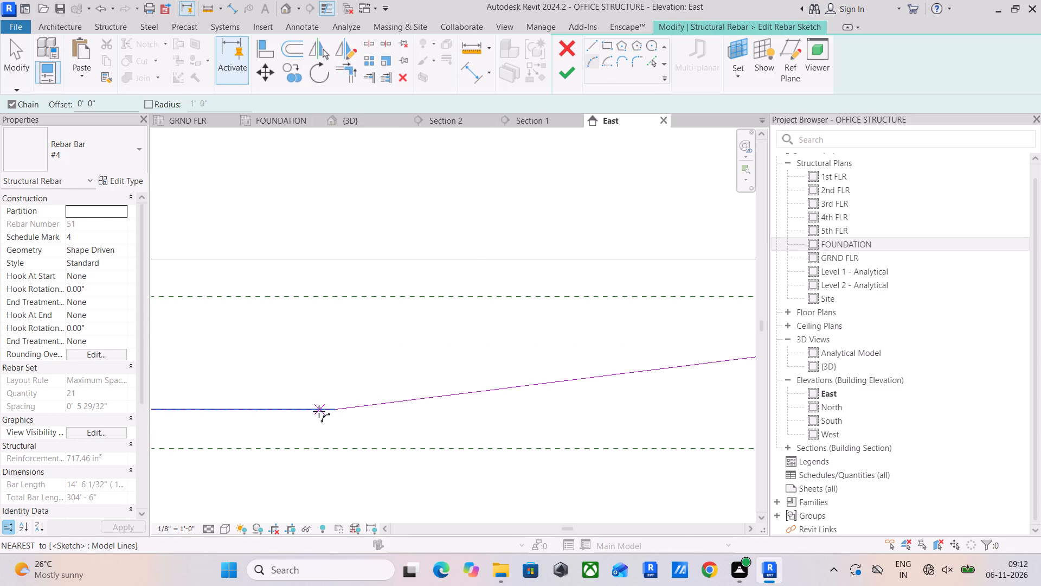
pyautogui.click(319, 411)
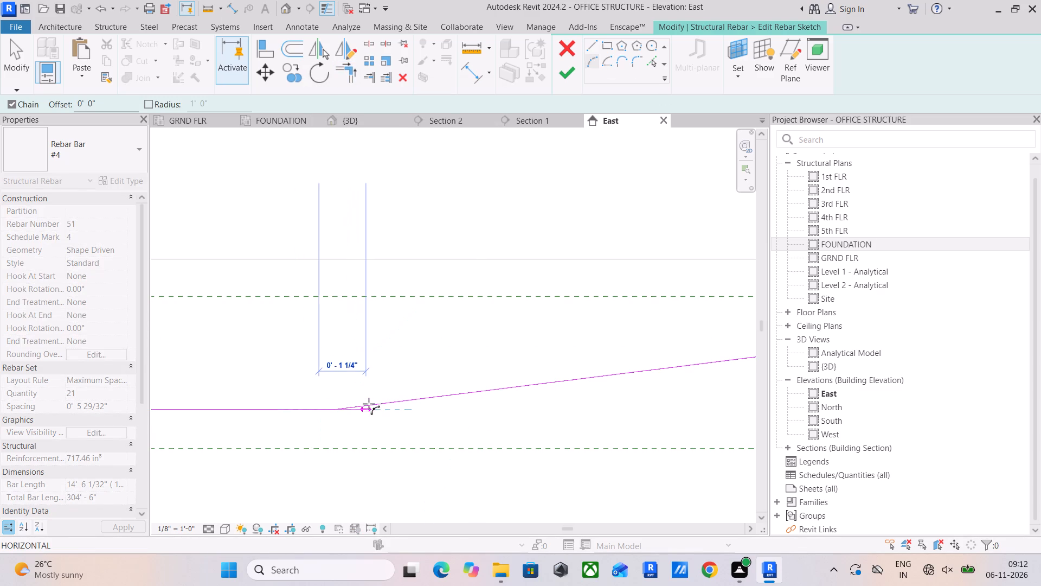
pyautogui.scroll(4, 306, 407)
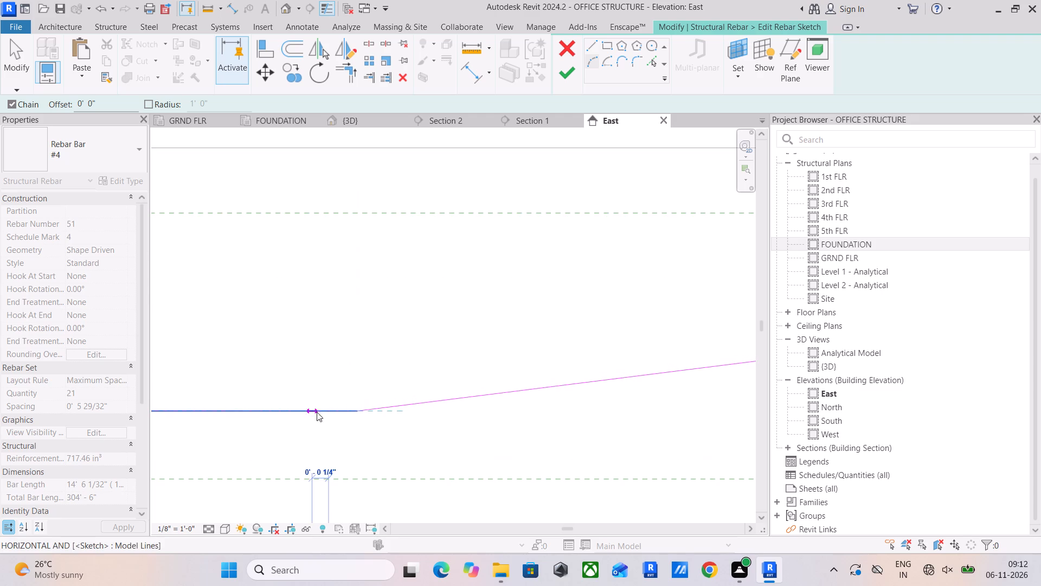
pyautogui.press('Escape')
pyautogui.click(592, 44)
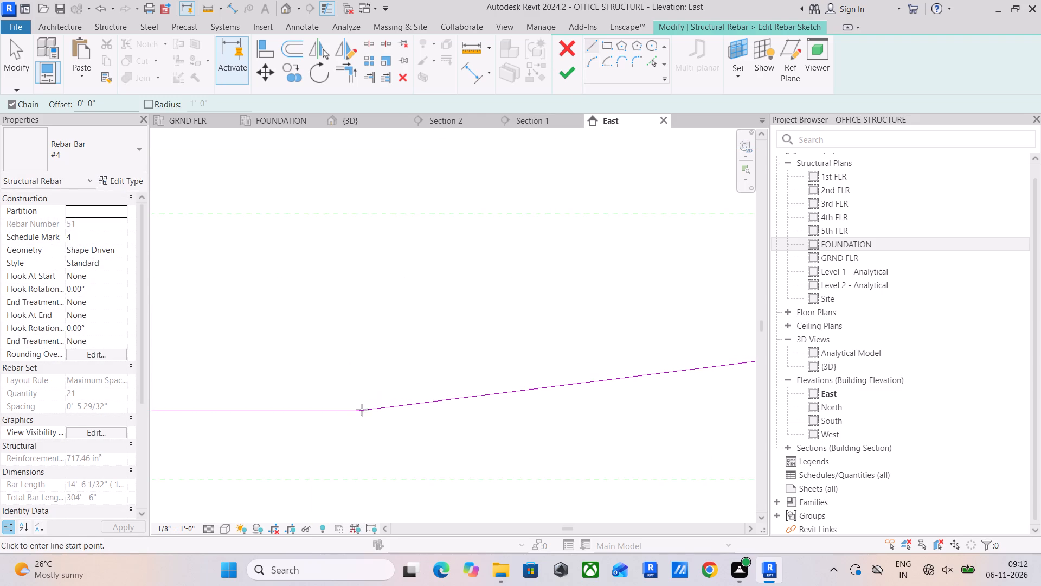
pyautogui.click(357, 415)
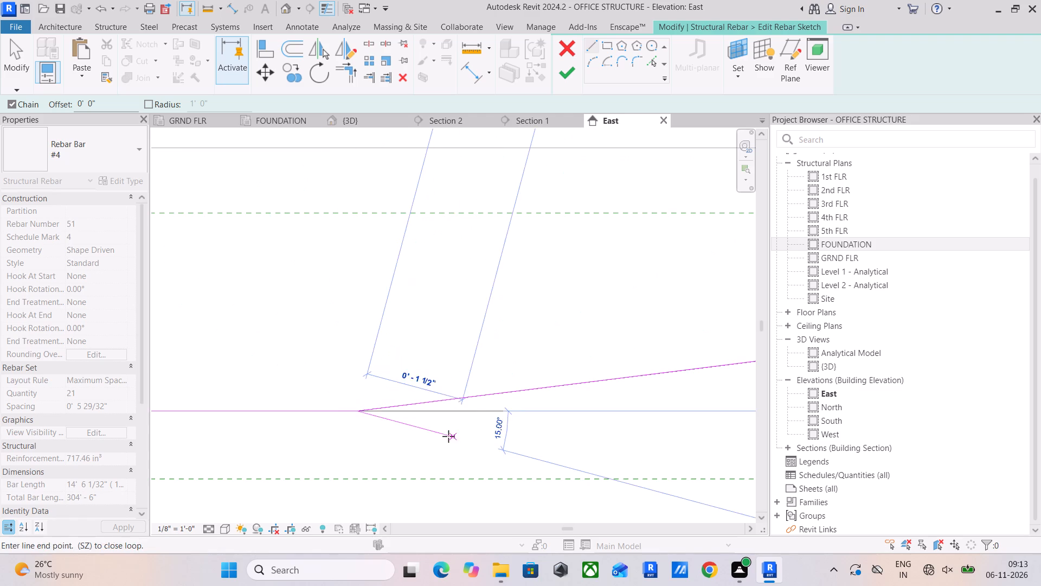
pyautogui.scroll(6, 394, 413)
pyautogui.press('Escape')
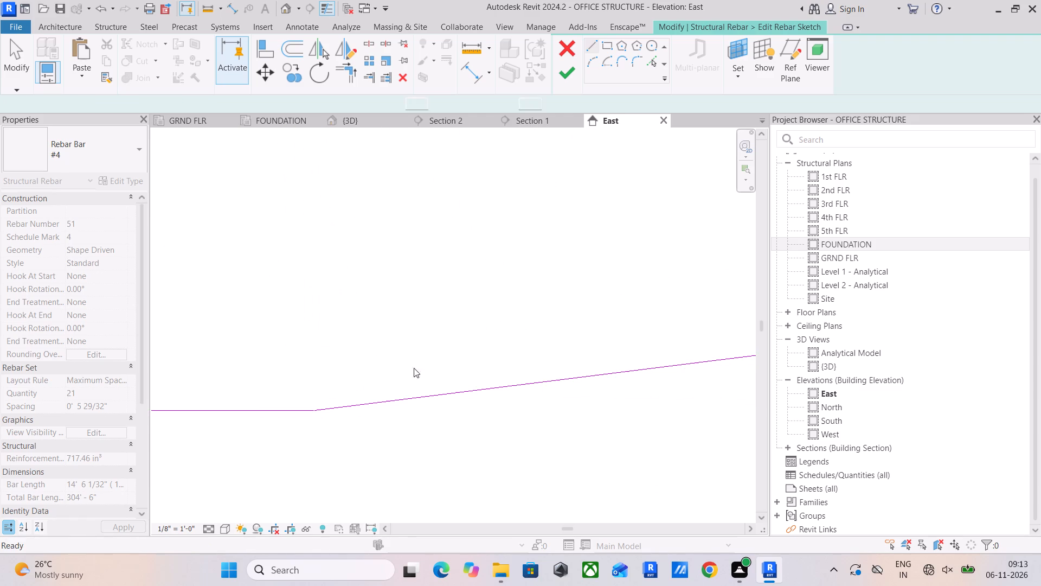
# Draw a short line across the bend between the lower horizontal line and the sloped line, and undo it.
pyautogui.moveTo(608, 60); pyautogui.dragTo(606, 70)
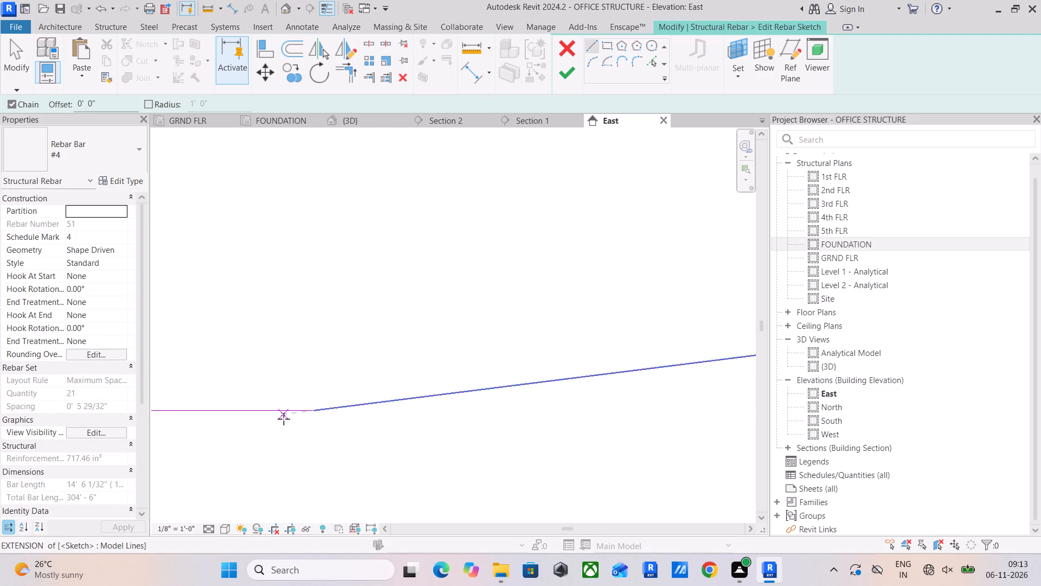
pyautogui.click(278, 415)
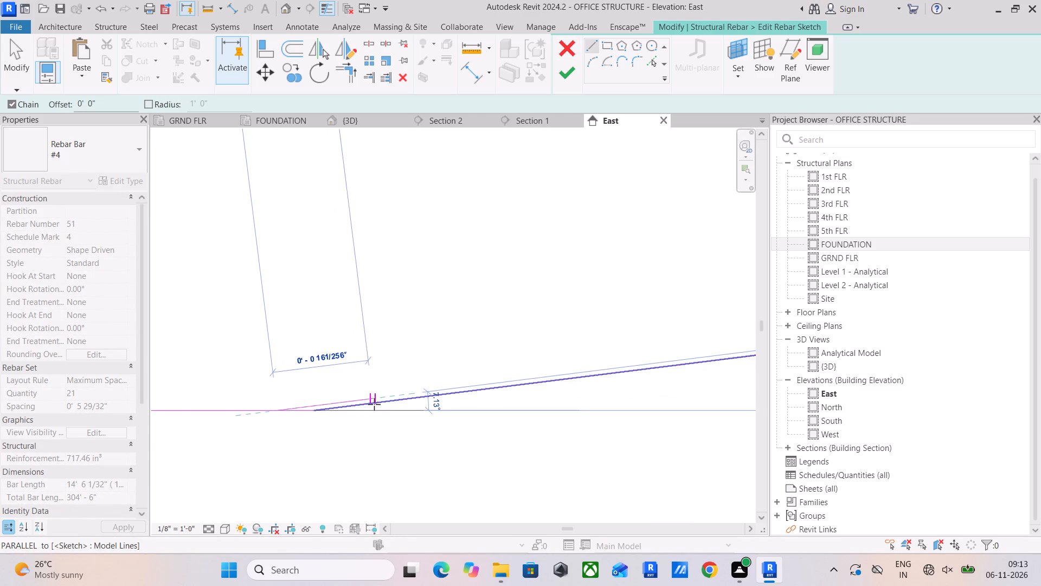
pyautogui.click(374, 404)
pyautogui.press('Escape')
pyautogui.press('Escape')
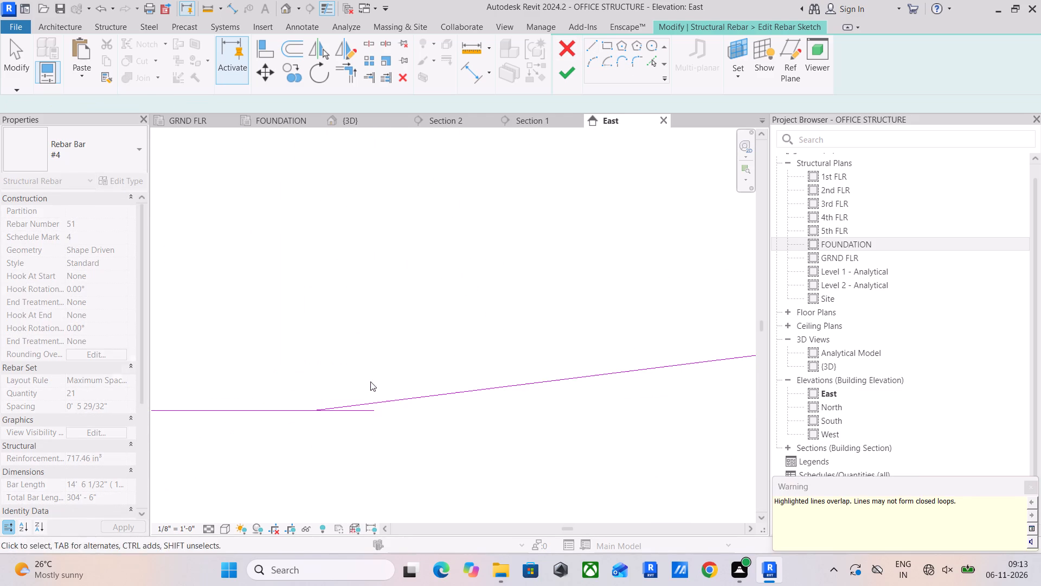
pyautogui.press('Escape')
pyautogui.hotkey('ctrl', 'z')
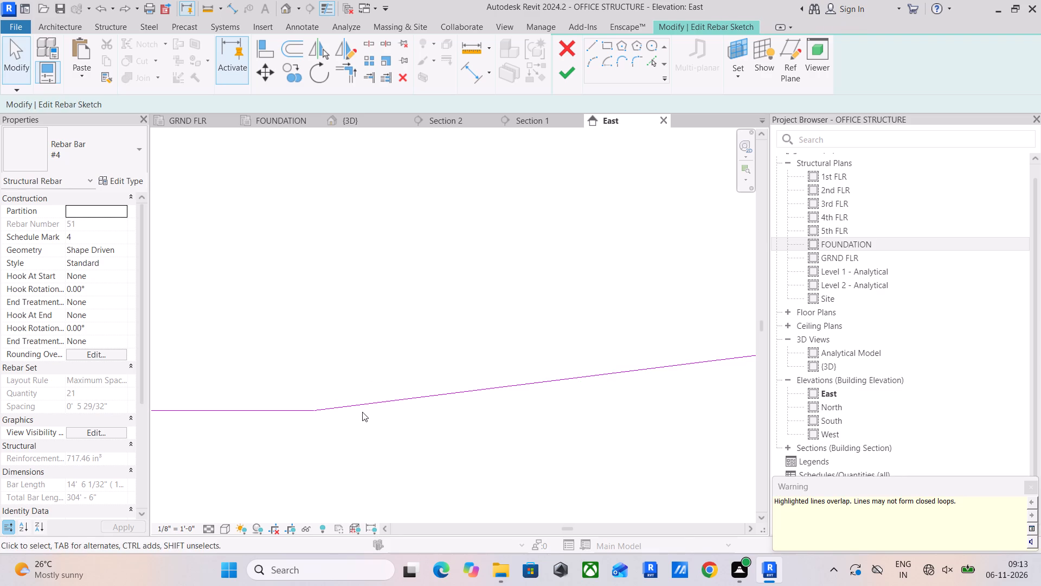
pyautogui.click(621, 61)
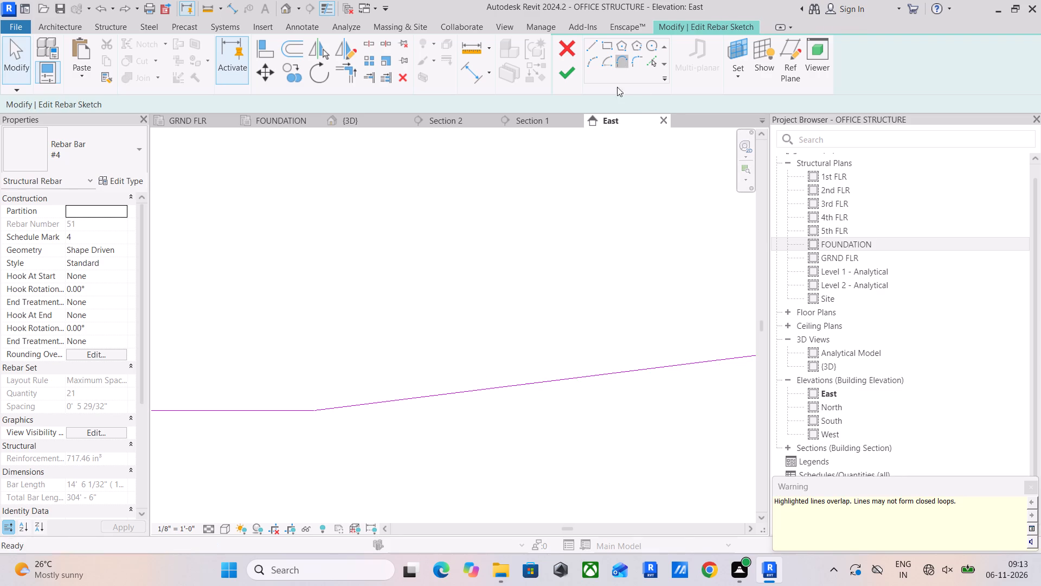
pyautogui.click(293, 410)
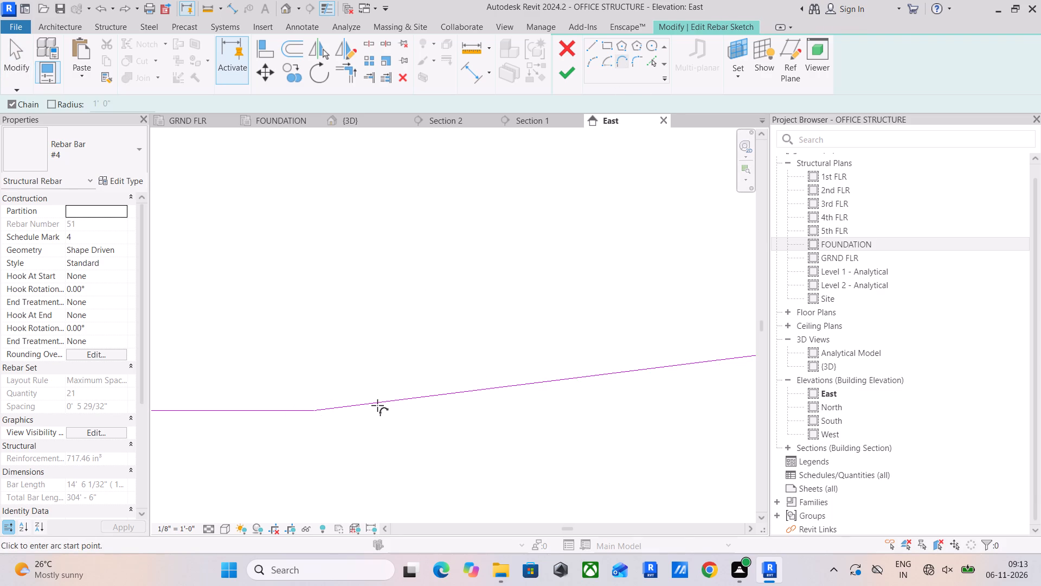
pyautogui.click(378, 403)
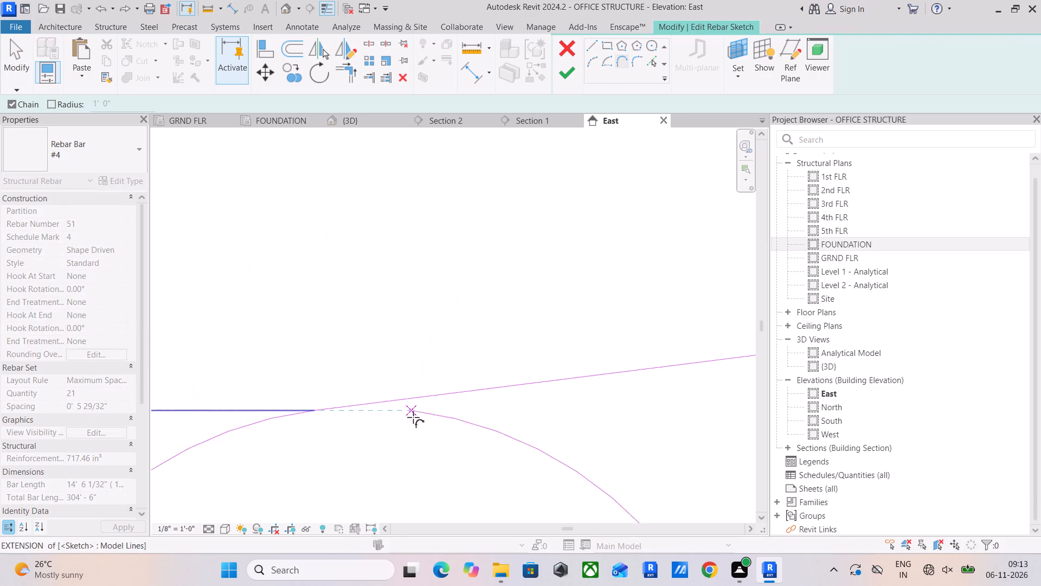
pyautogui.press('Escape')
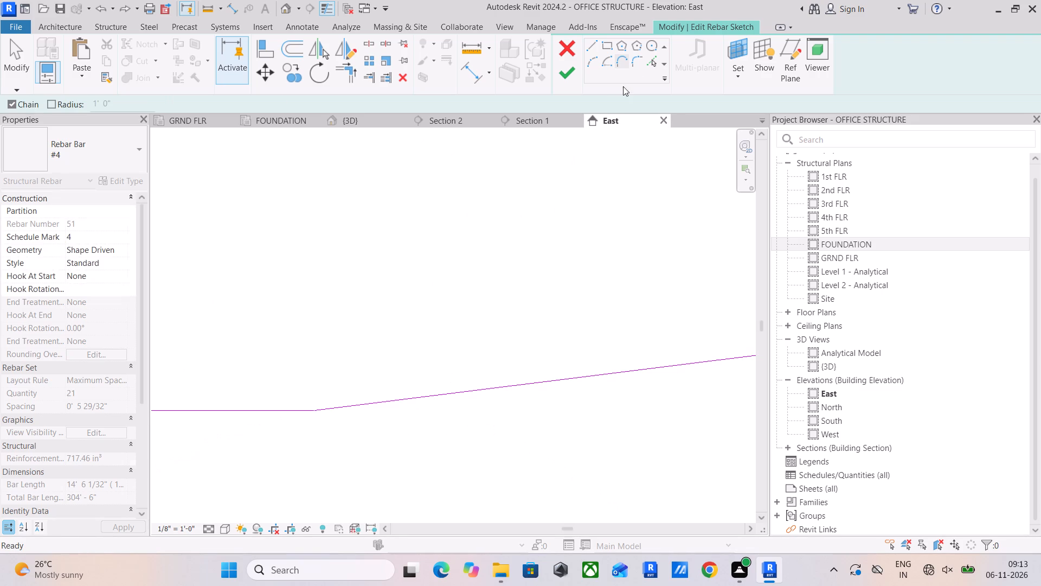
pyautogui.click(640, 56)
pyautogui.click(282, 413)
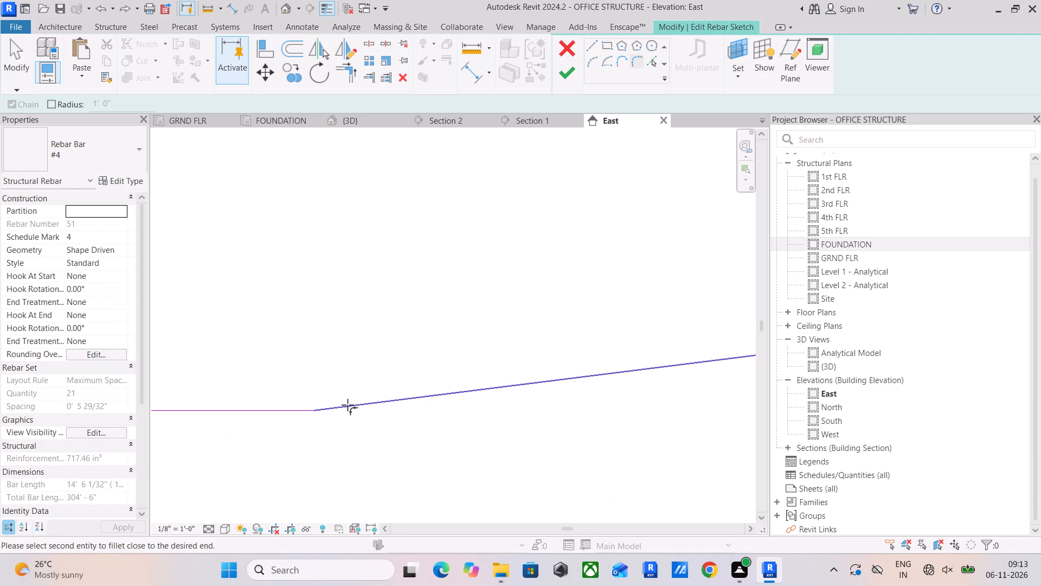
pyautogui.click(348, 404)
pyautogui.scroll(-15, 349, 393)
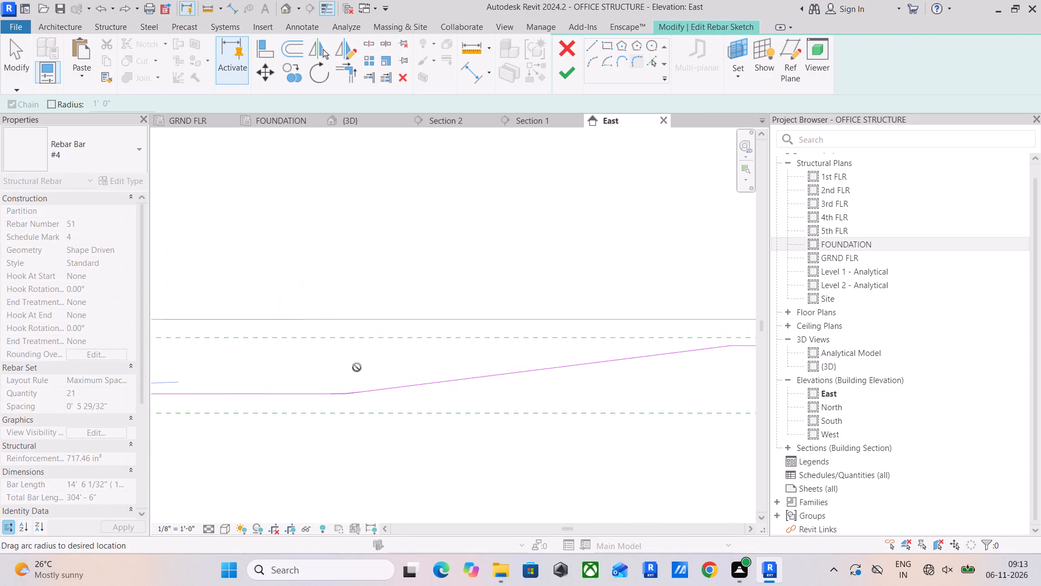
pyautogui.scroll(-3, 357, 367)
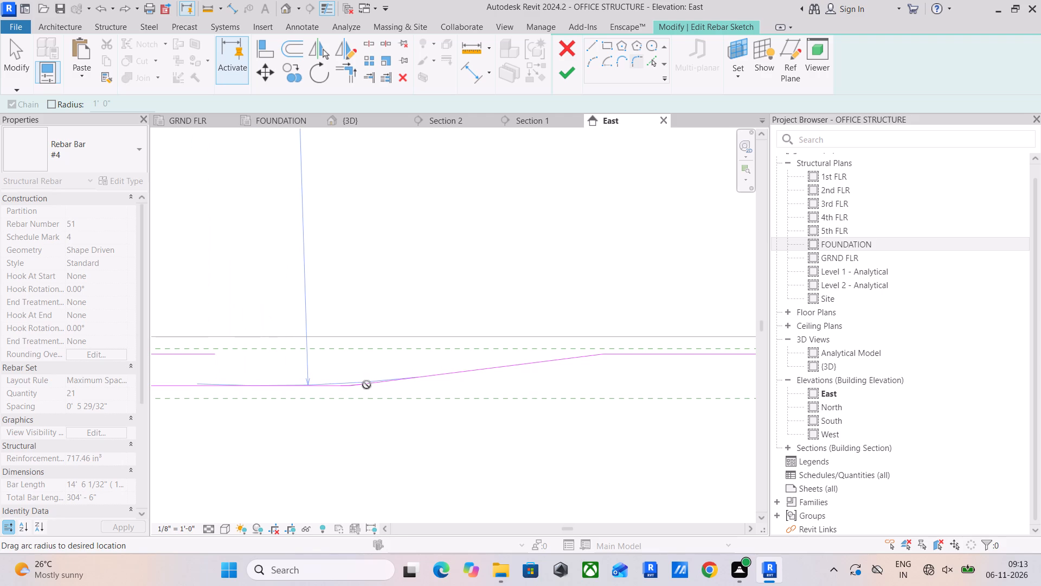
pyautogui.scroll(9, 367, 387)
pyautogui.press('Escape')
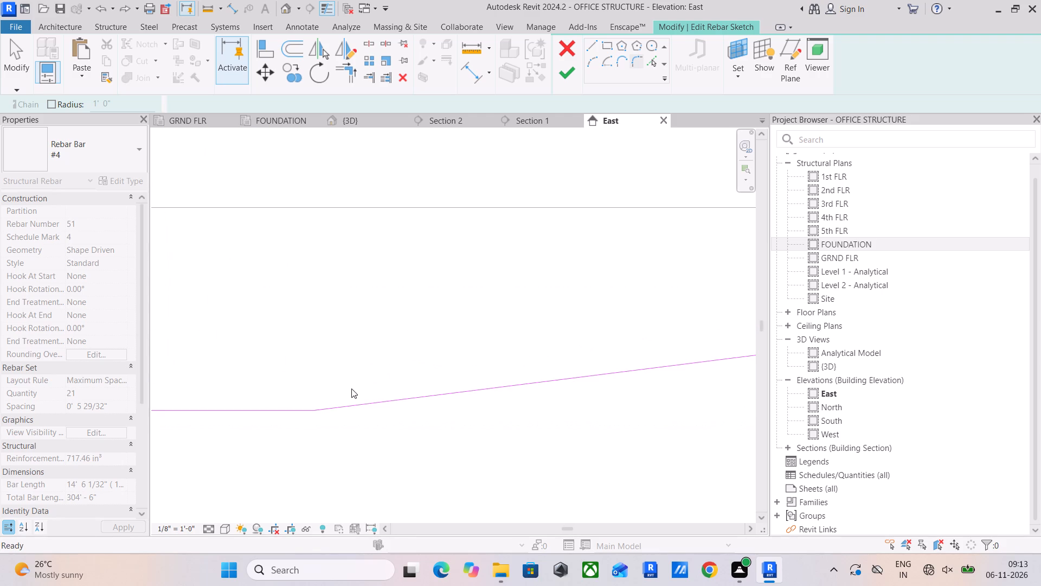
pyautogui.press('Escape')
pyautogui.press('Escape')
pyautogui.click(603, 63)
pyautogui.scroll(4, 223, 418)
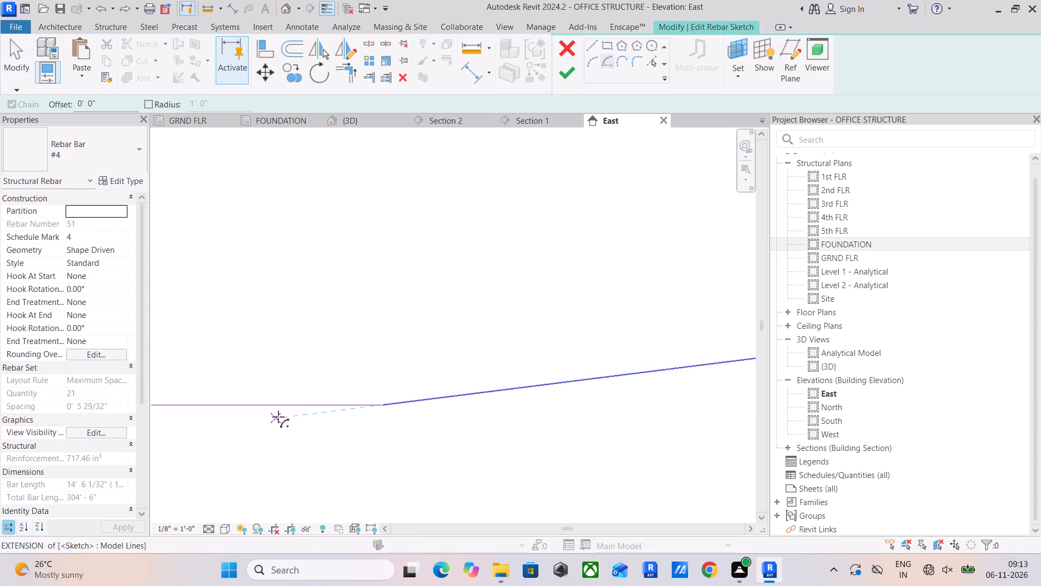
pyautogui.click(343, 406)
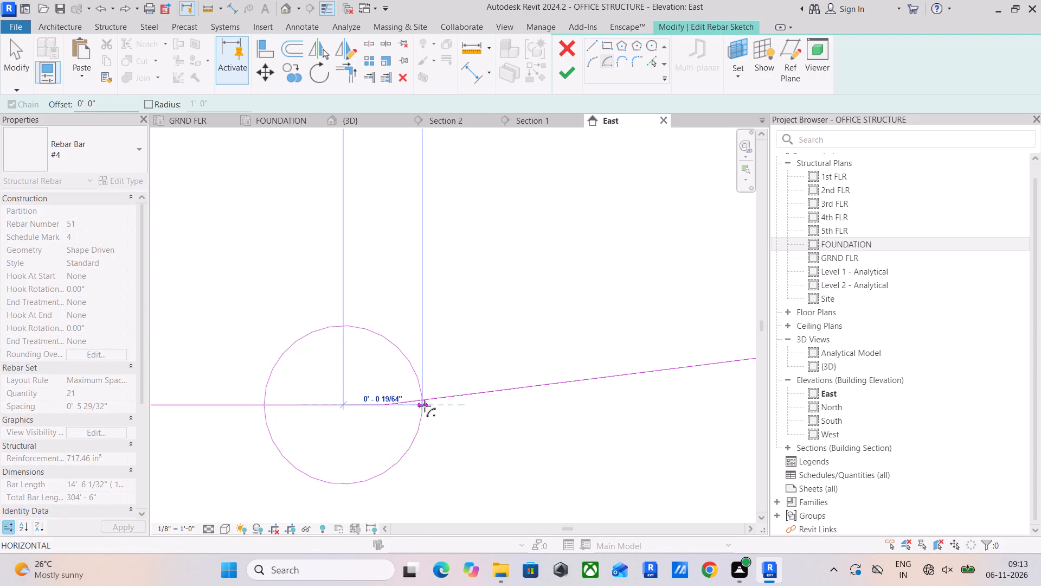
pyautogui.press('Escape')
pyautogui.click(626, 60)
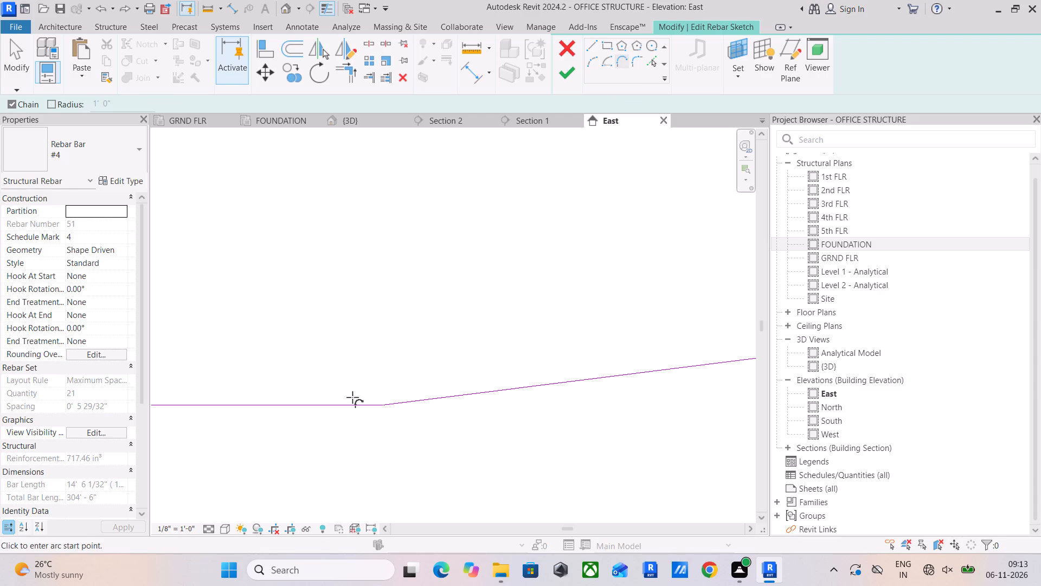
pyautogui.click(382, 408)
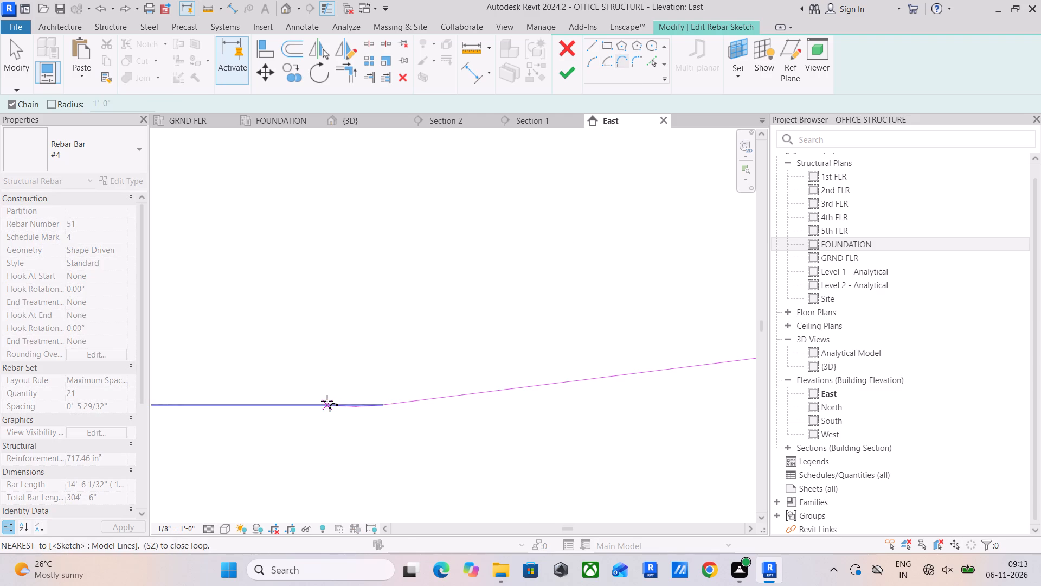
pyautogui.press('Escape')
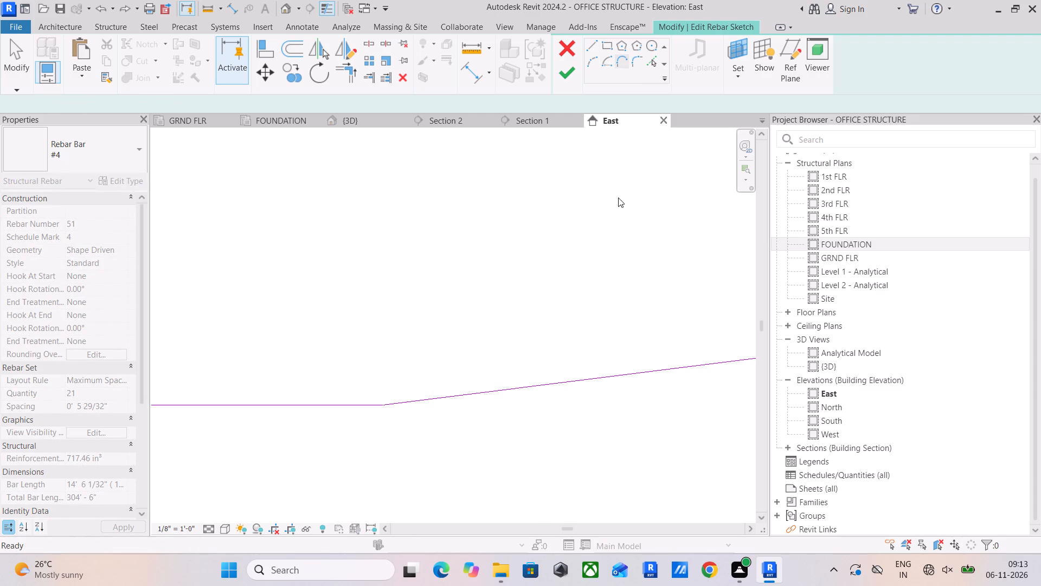
# Fillet the bend between the lower horizontal line and the sloped line with a 5" radius.
pyautogui.click(640, 60)
pyautogui.click(349, 407)
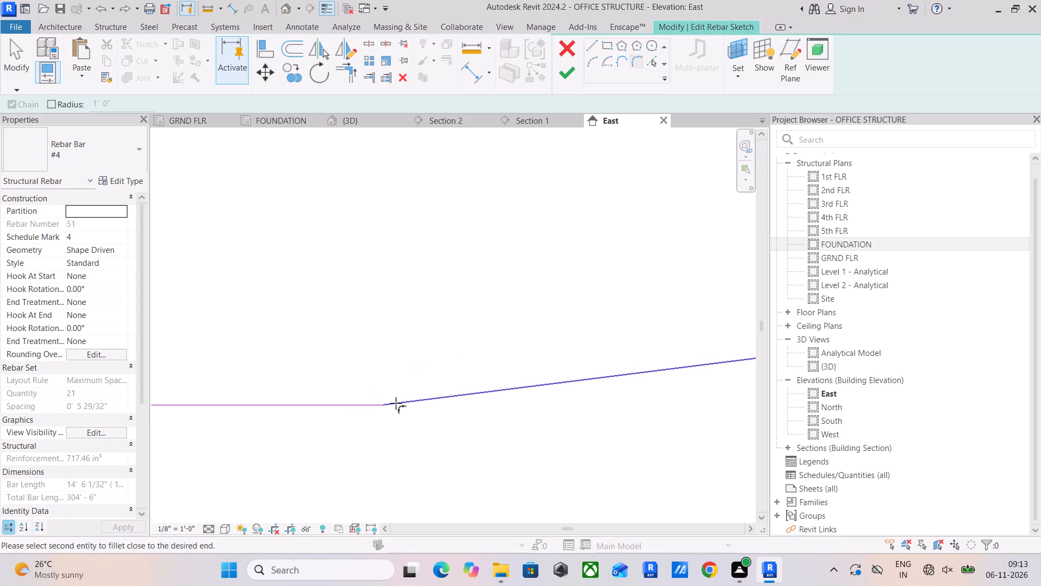
pyautogui.click(416, 403)
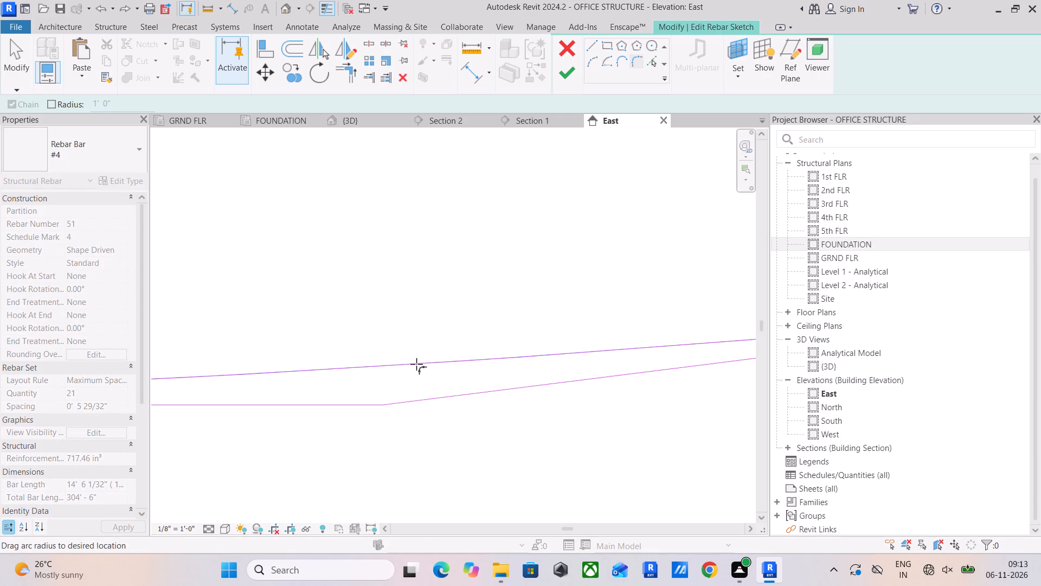
pyautogui.press('5')
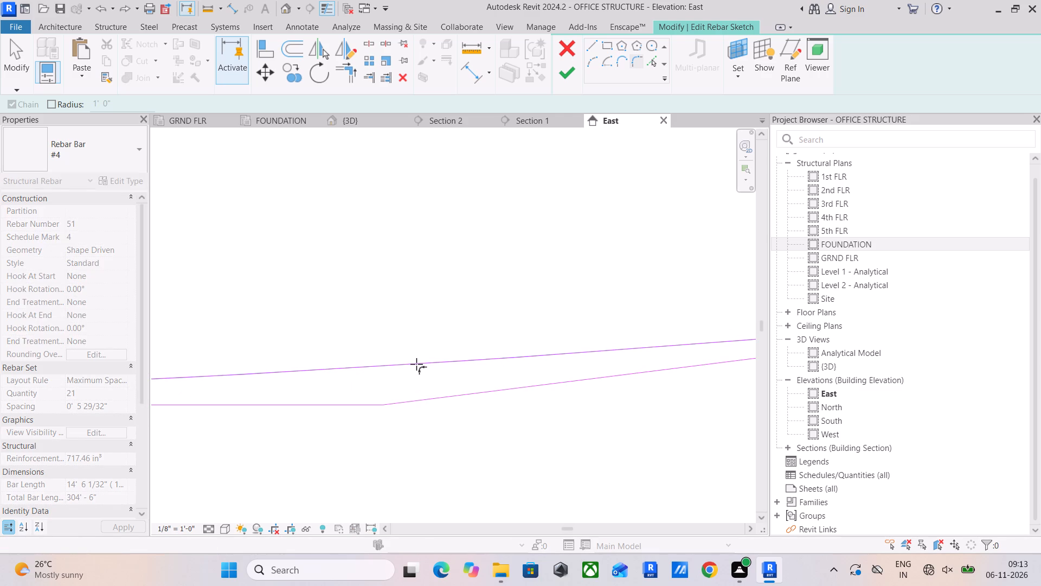
pyautogui.hotkey('shift', '"')
pyautogui.press('Return')
pyautogui.scroll(-13, 416, 364)
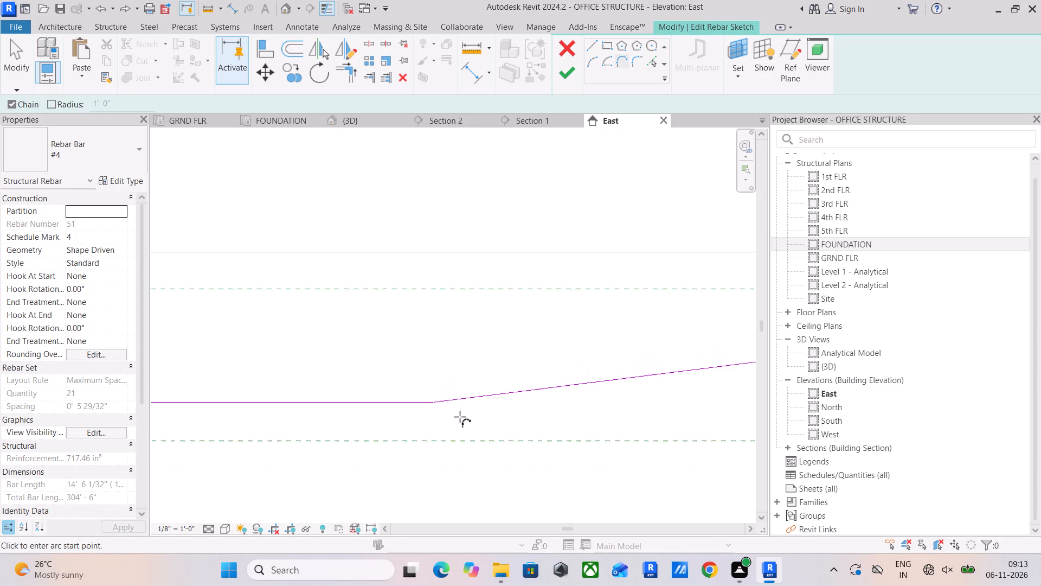
pyautogui.scroll(-8, 460, 417)
pyautogui.press('Escape')
pyautogui.press('Escape')
pyautogui.press('Escape')
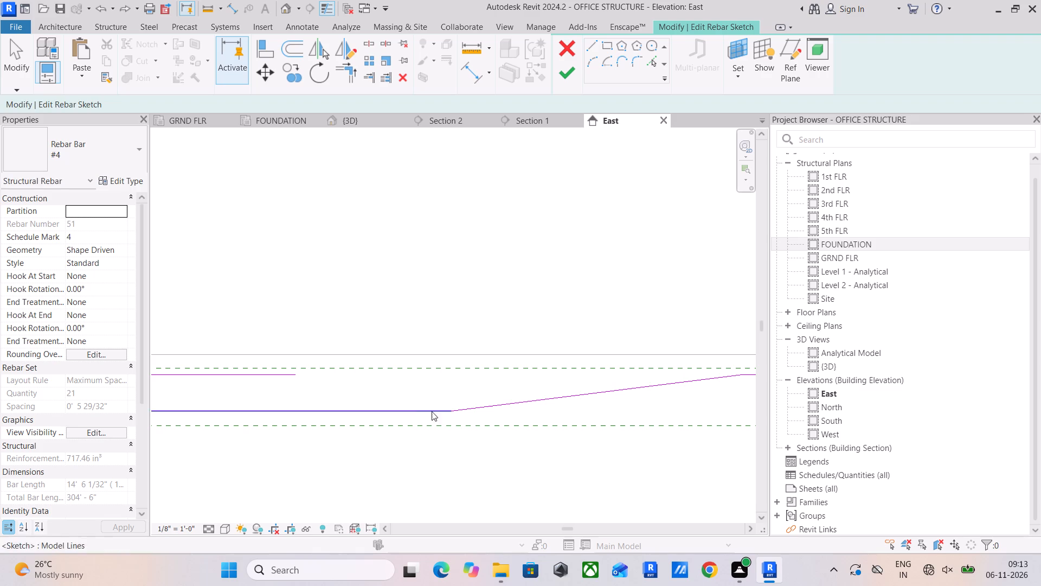
pyautogui.press('Escape')
# Delete the leftover piece of straight upper bar line above the lower horizontal line.
pyautogui.scroll(-4, 386, 399)
pyautogui.moveTo(388, 402); pyautogui.dragTo(462, 456, button='middle')
pyautogui.click(363, 436)
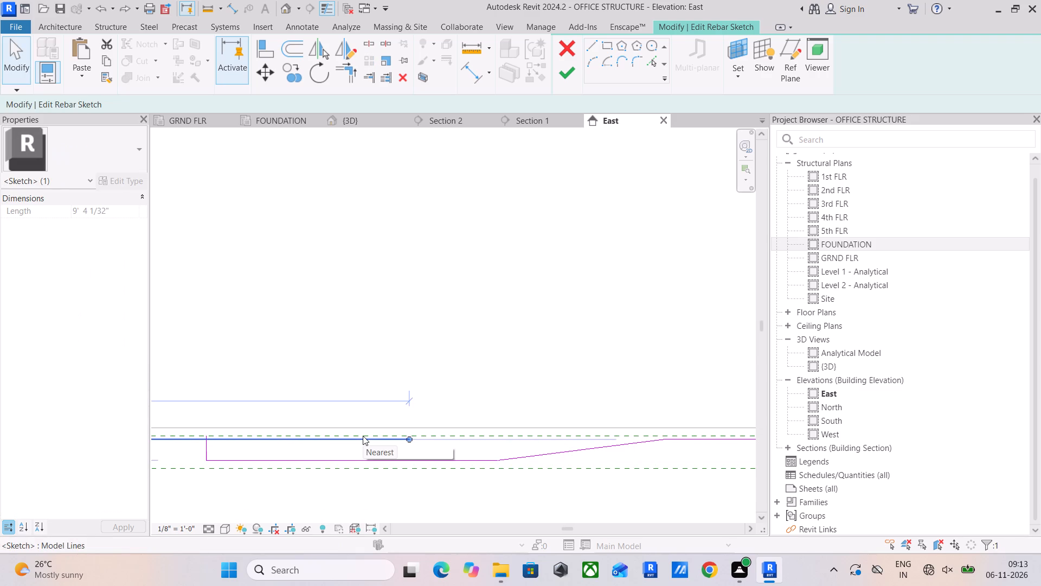
pyautogui.press('Delete')
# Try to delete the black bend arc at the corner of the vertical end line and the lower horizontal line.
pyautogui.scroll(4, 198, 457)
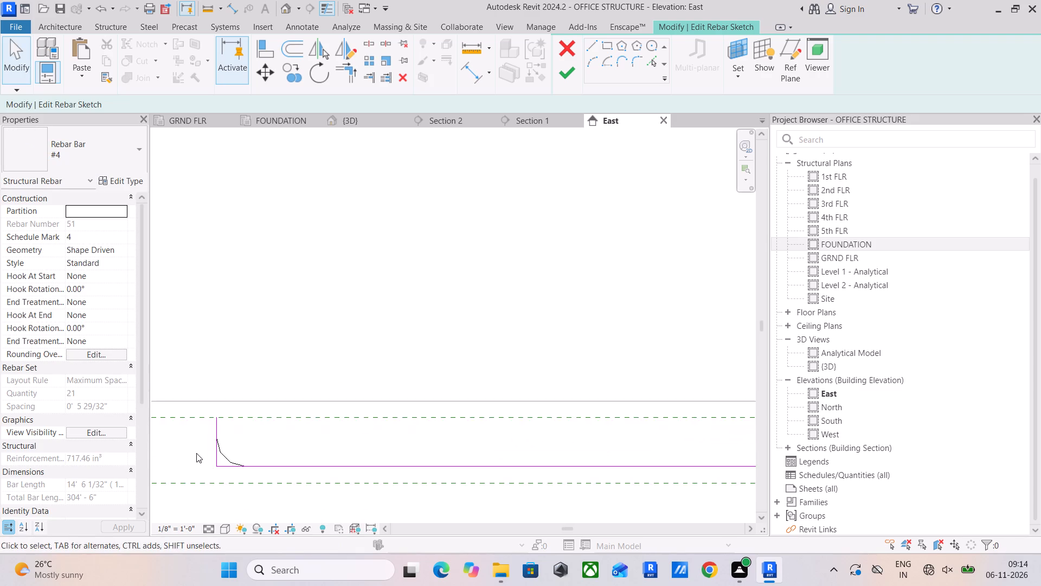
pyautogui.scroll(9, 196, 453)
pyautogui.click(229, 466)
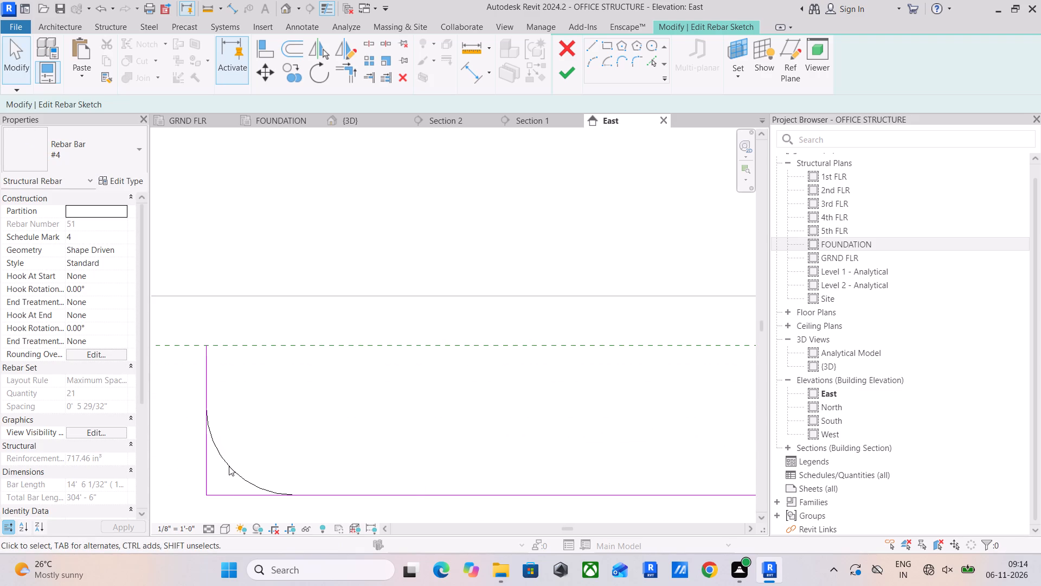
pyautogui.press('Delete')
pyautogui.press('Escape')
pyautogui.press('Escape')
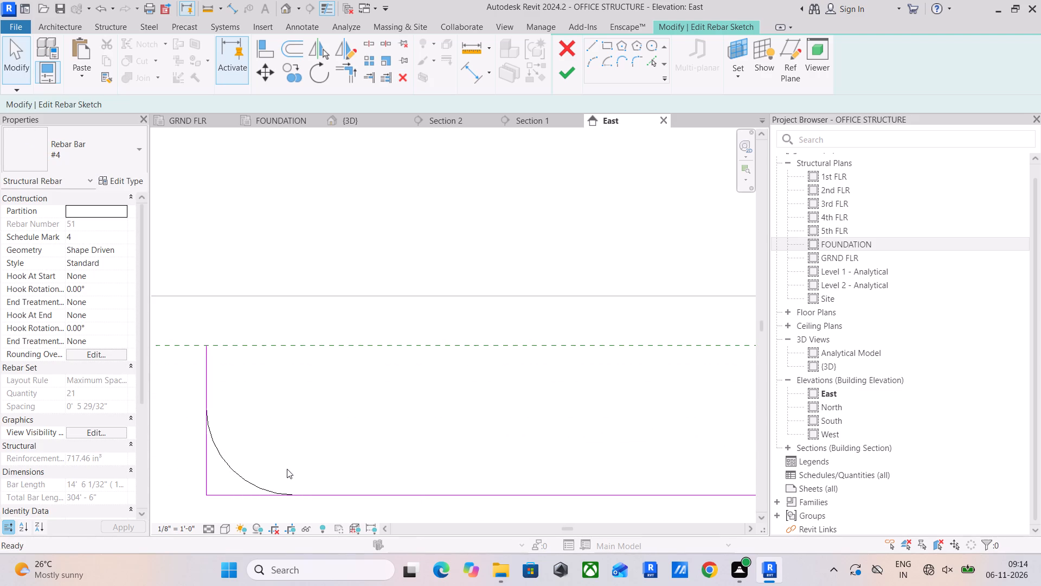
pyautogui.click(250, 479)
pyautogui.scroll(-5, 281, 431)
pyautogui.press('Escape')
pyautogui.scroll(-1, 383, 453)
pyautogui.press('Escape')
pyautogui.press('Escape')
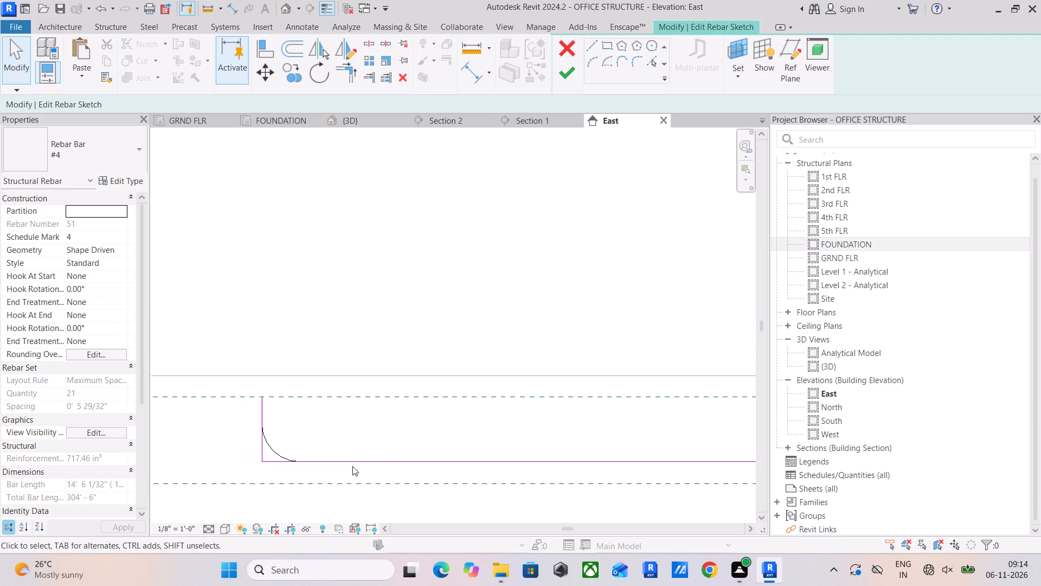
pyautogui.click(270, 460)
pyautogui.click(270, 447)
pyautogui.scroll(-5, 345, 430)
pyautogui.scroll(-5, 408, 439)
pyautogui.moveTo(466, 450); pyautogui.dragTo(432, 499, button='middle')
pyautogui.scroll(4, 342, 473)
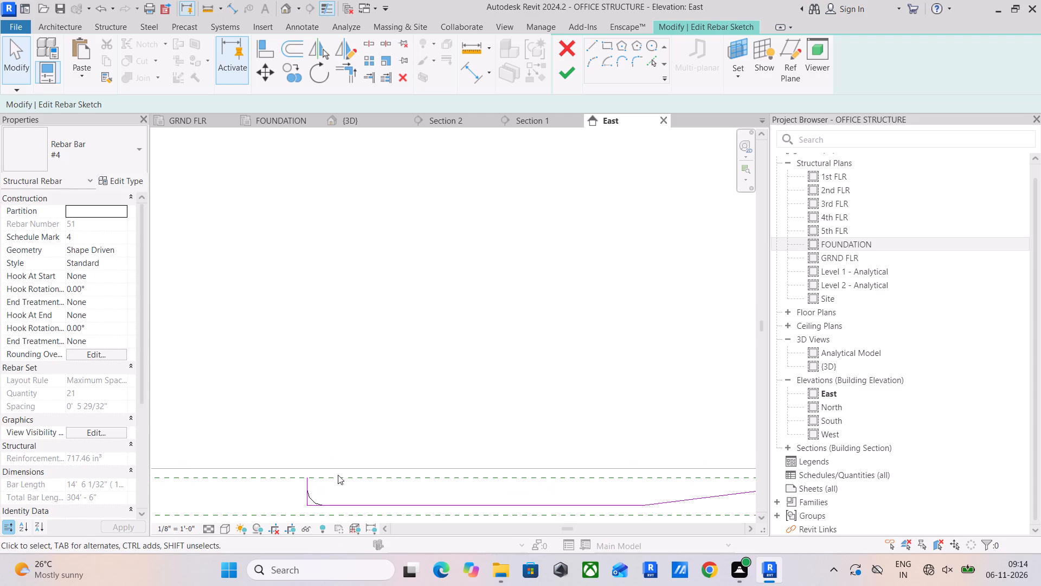
# Delete the short vertical end line at the outer end of the lower horizontal bar line.
pyautogui.click(311, 494)
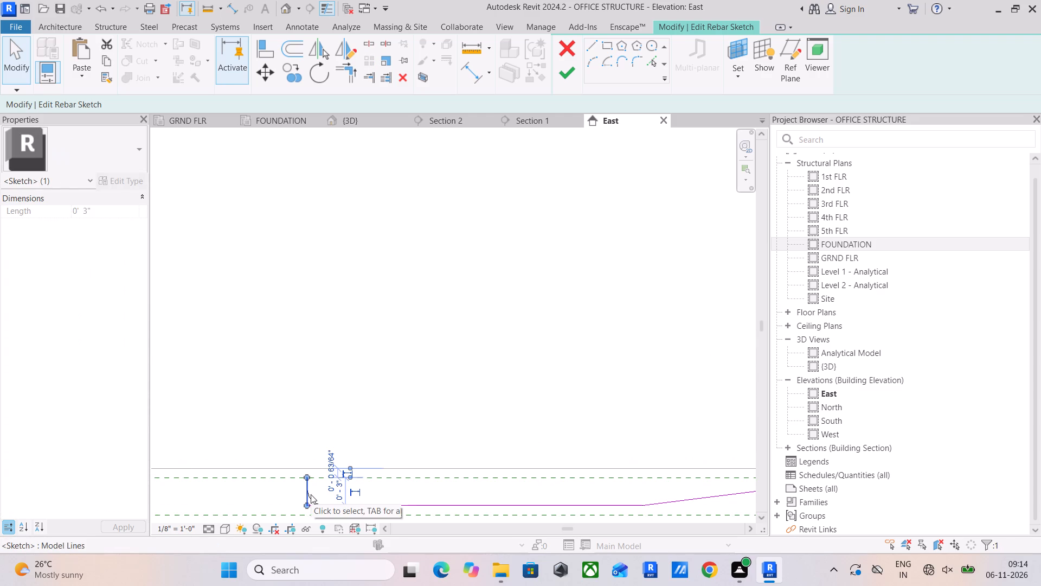
pyautogui.press('Delete')
# Draw a three-point arc with a radius of about 11 3/8" across the bend between the sloped line and the upper horizontal line.
pyautogui.scroll(-3, 438, 483)
pyautogui.moveTo(498, 486); pyautogui.dragTo(435, 489, button='middle')
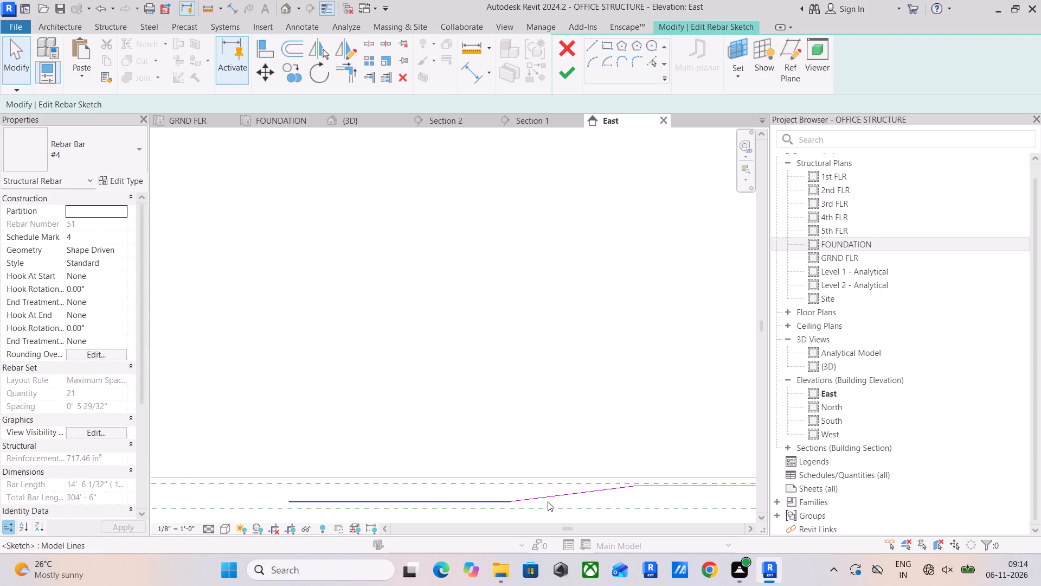
pyautogui.scroll(9, 609, 488)
pyautogui.moveTo(681, 505); pyautogui.dragTo(626, 535, button='middle')
pyautogui.scroll(5, 596, 515)
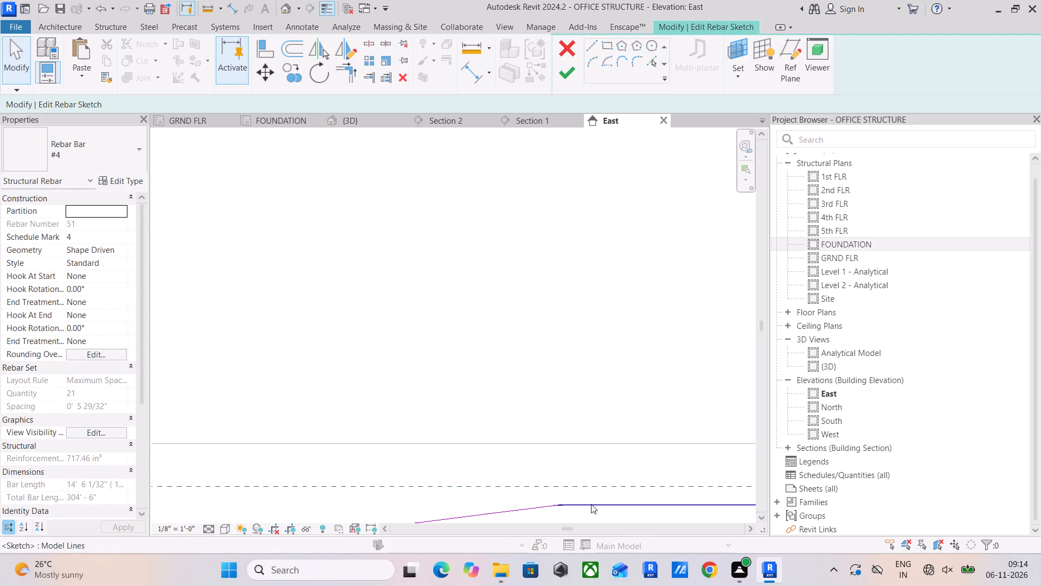
pyautogui.scroll(1, 591, 504)
pyautogui.moveTo(591, 504); pyautogui.dragTo(603, 399, button='middle')
pyautogui.scroll(5, 558, 447)
pyautogui.scroll(12, 584, 352)
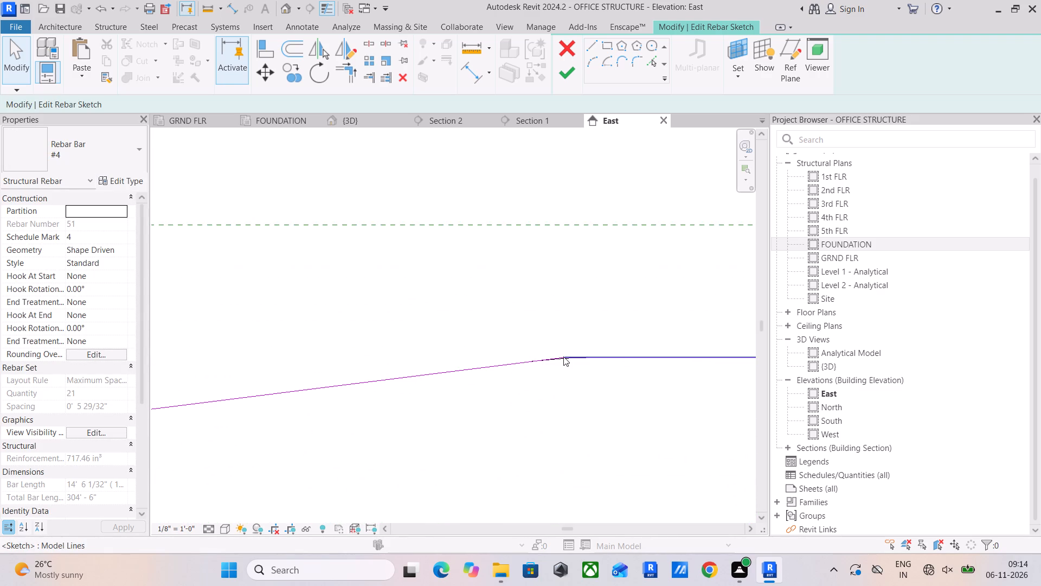
pyautogui.scroll(15, 563, 356)
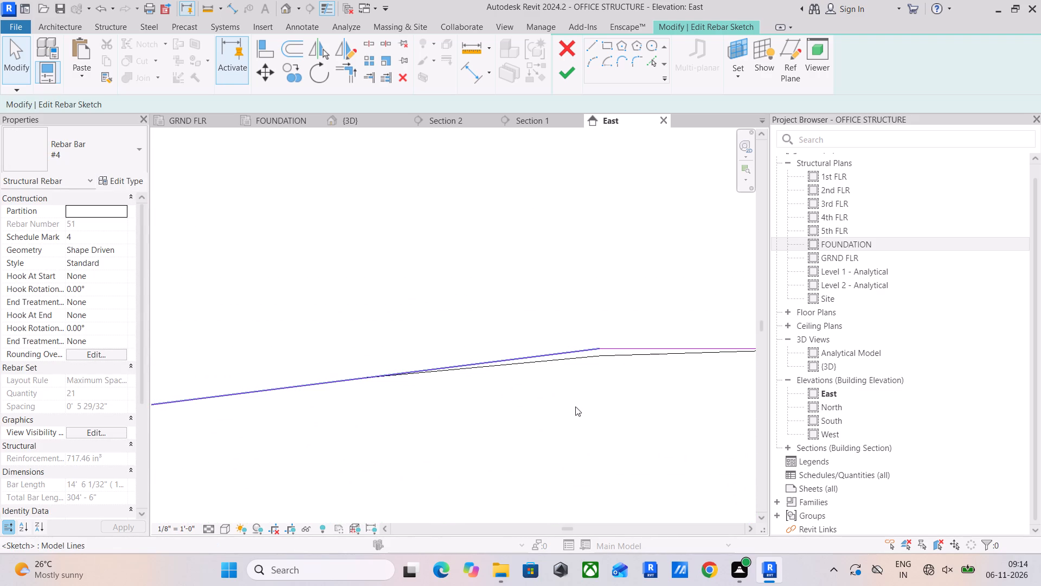
pyautogui.click(595, 61)
pyautogui.moveTo(221, 393); pyautogui.dragTo(343, 396, button='middle')
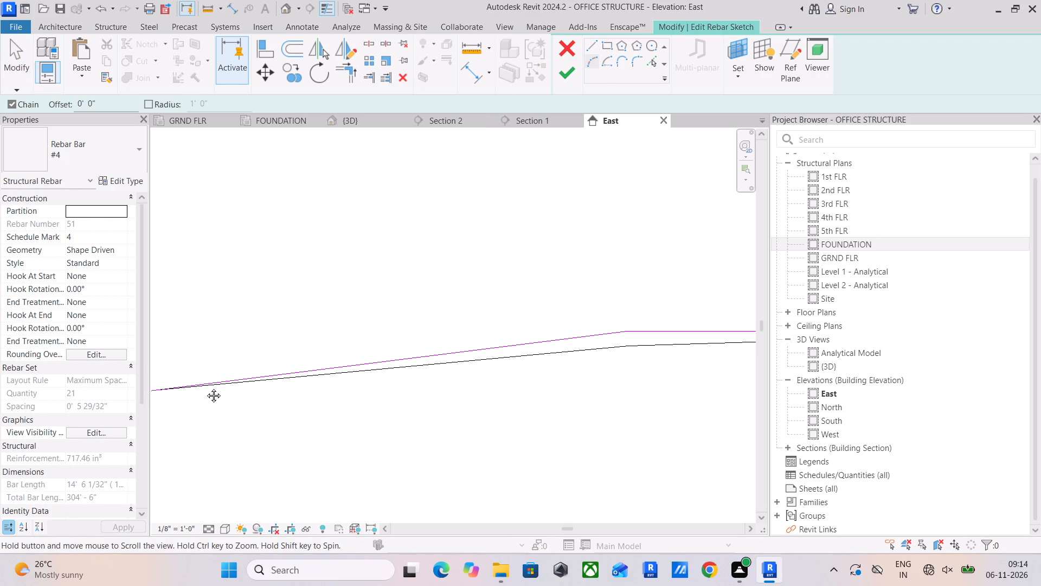
pyautogui.scroll(-7, 205, 387)
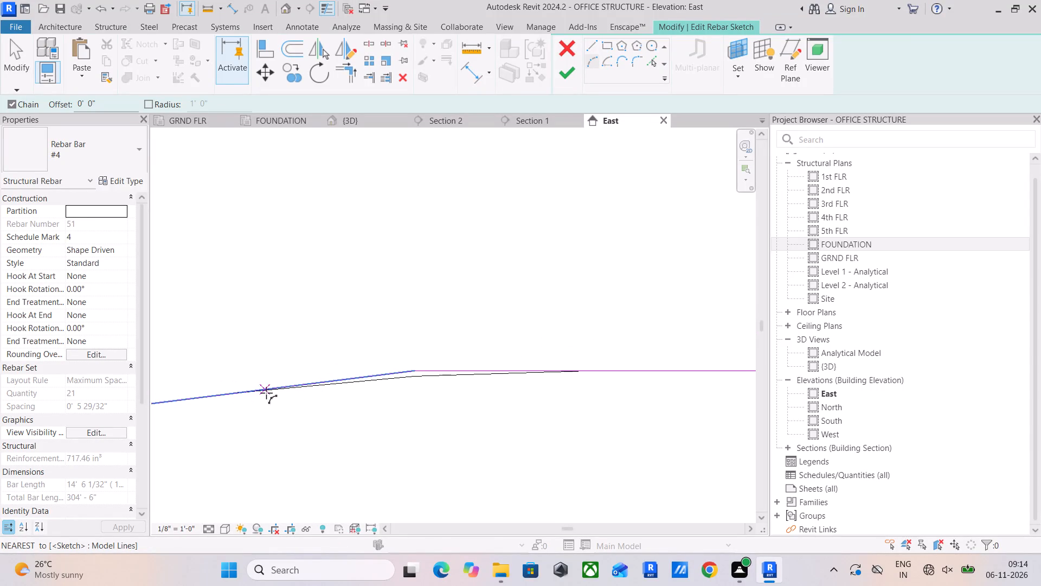
pyautogui.click(236, 392)
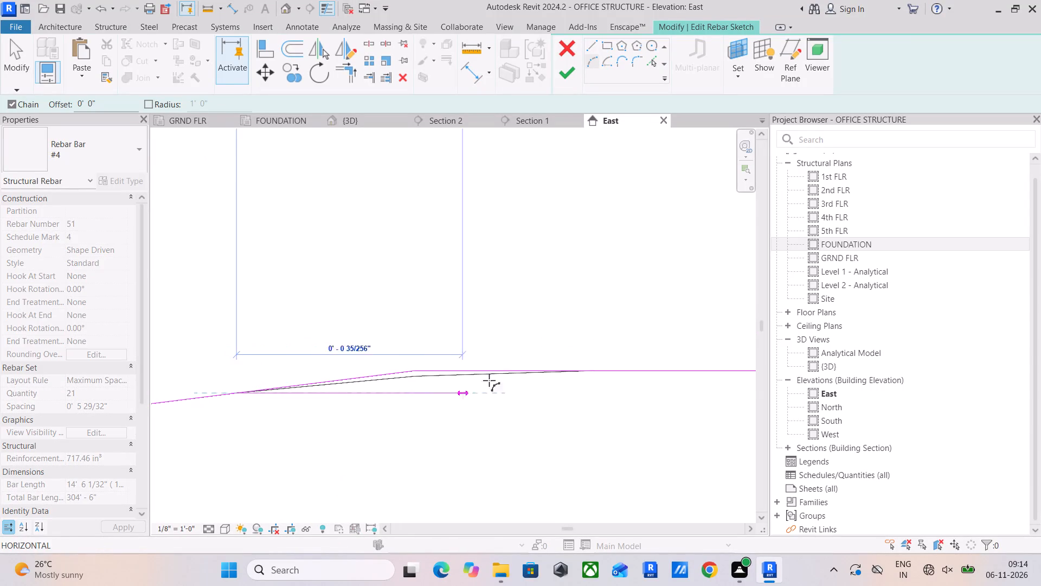
pyautogui.click(582, 371)
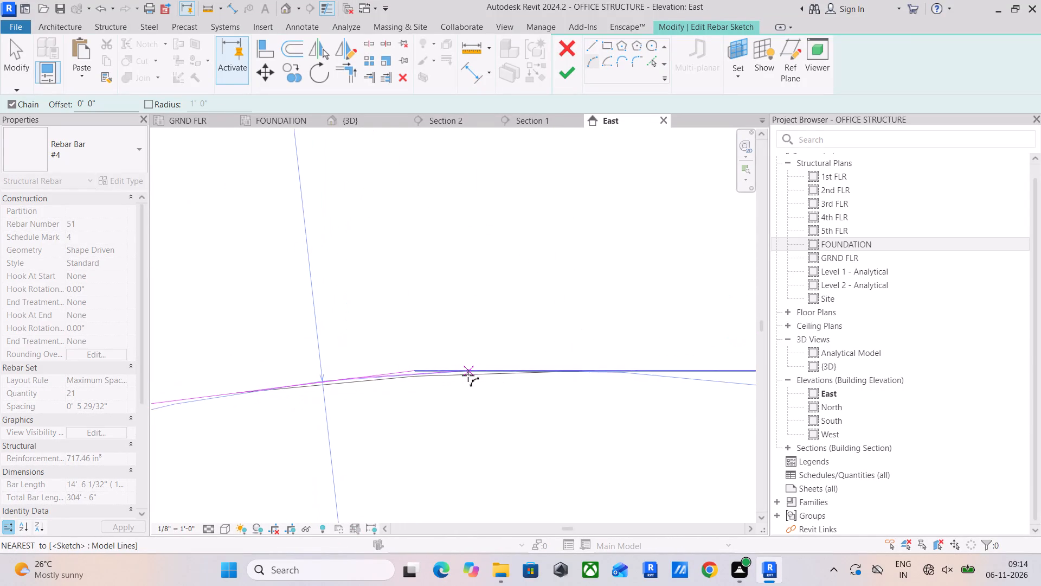
pyautogui.scroll(9, 429, 375)
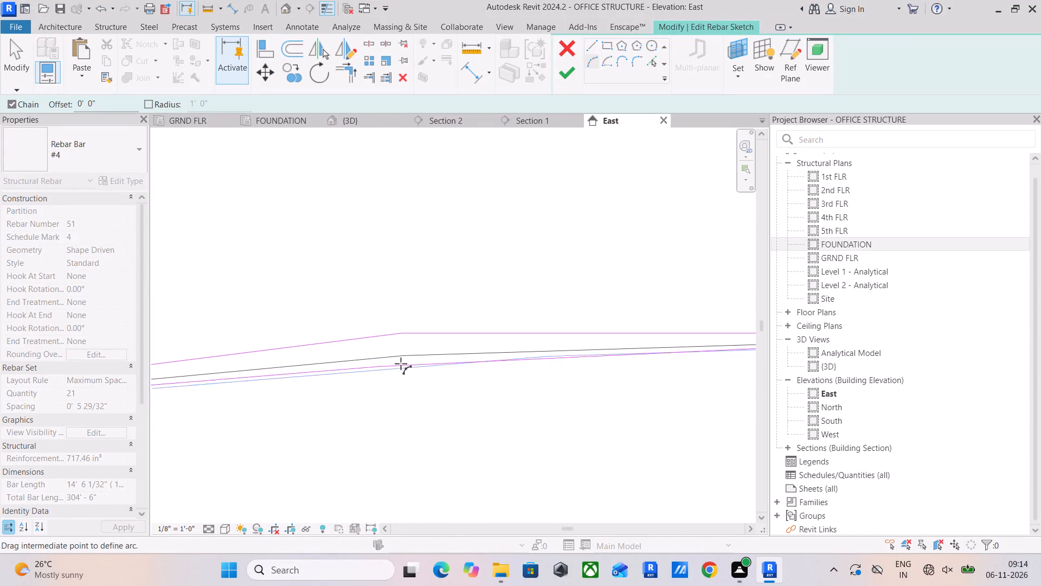
pyautogui.click(407, 373)
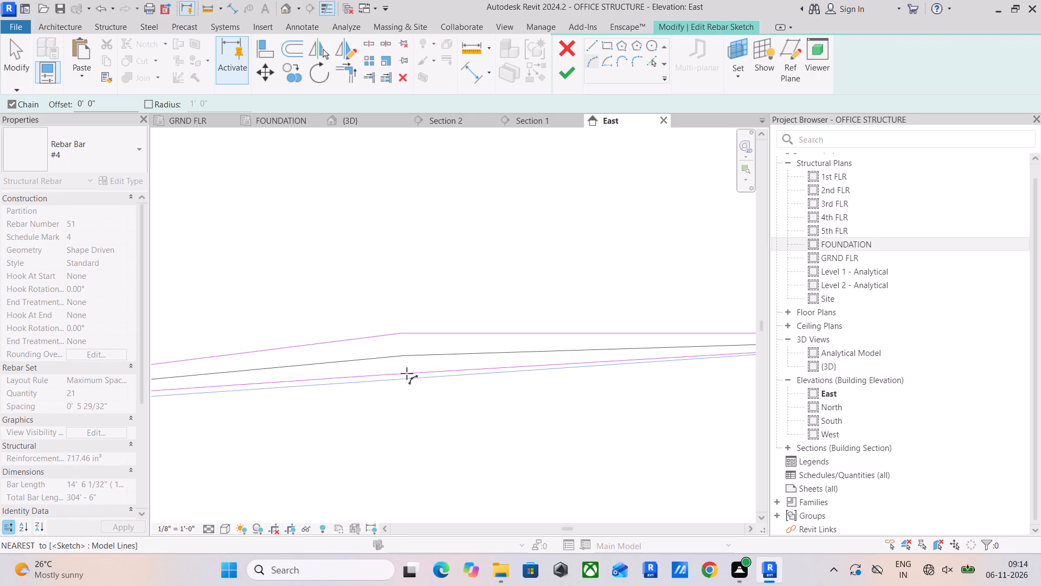
pyautogui.scroll(-15, 407, 373)
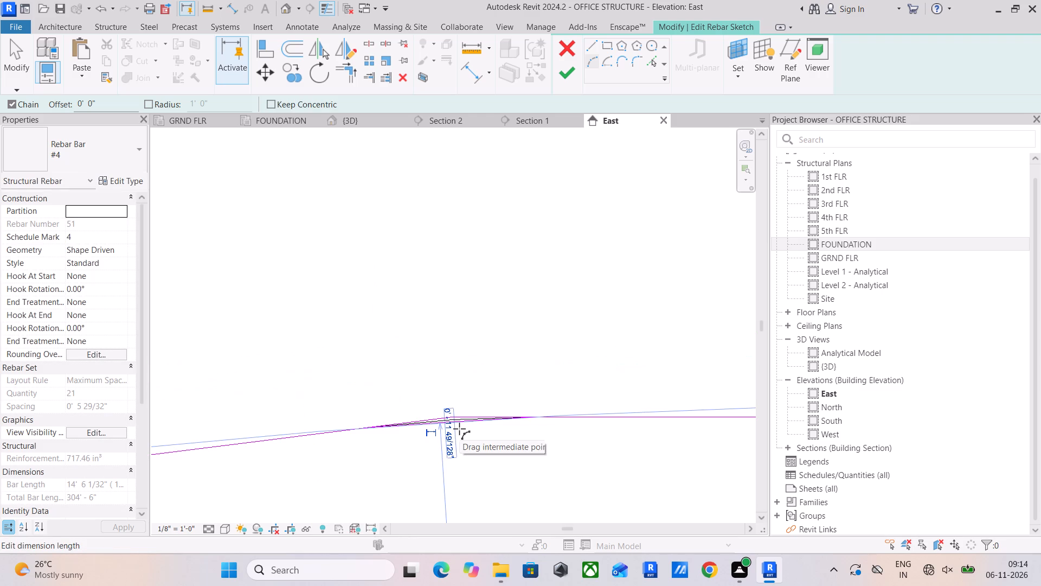
pyautogui.press('Escape')
# Trim the sloped line and the upper horizontal line to the ends of the new arc at the upper bend.
pyautogui.scroll(9, 446, 429)
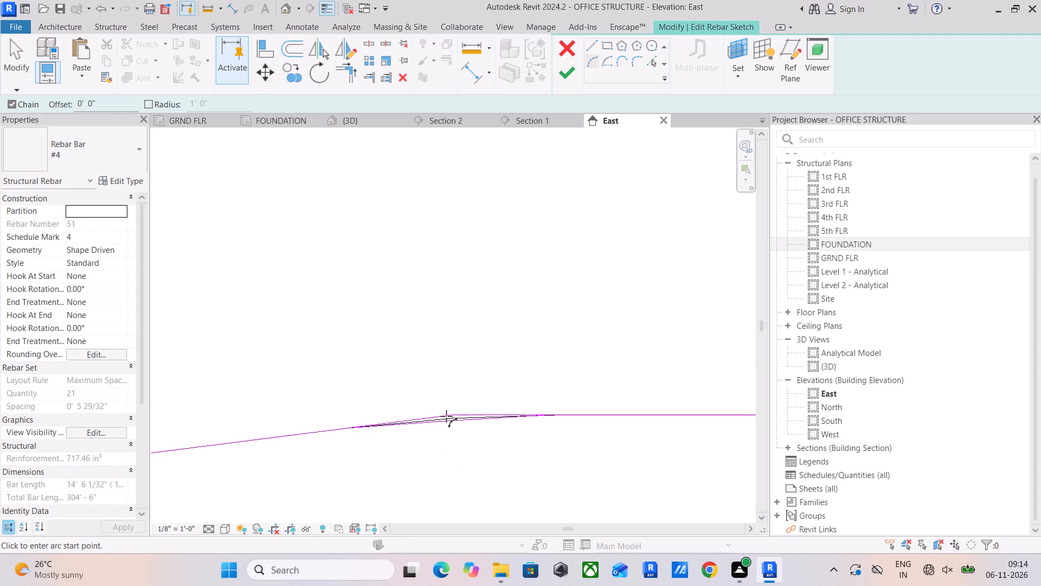
pyautogui.scroll(10, 446, 416)
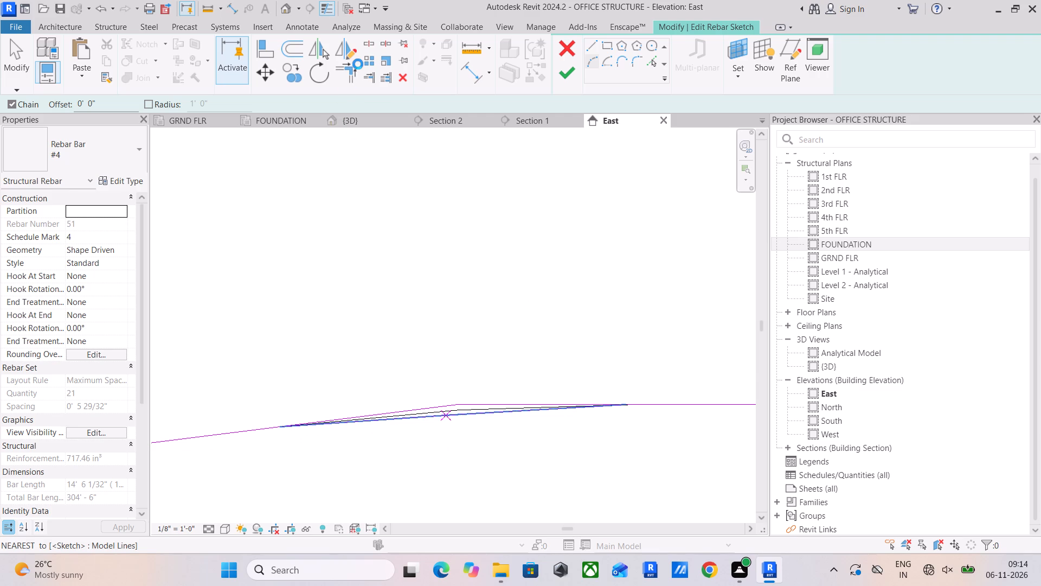
pyautogui.click(345, 77)
pyautogui.scroll(-2, 298, 304)
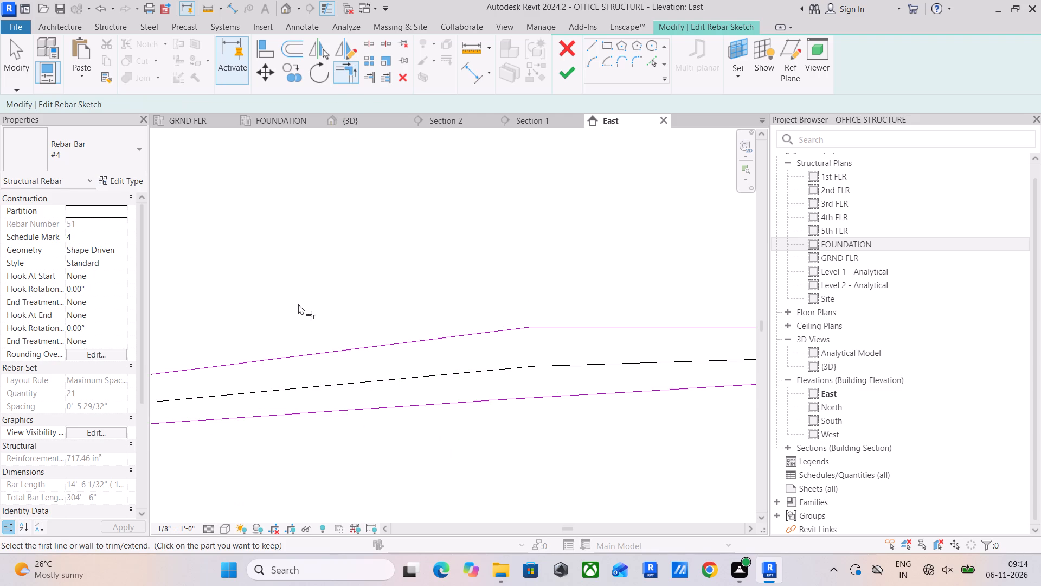
pyautogui.scroll(-12, 298, 304)
pyautogui.moveTo(420, 337); pyautogui.dragTo(669, 303, button='middle')
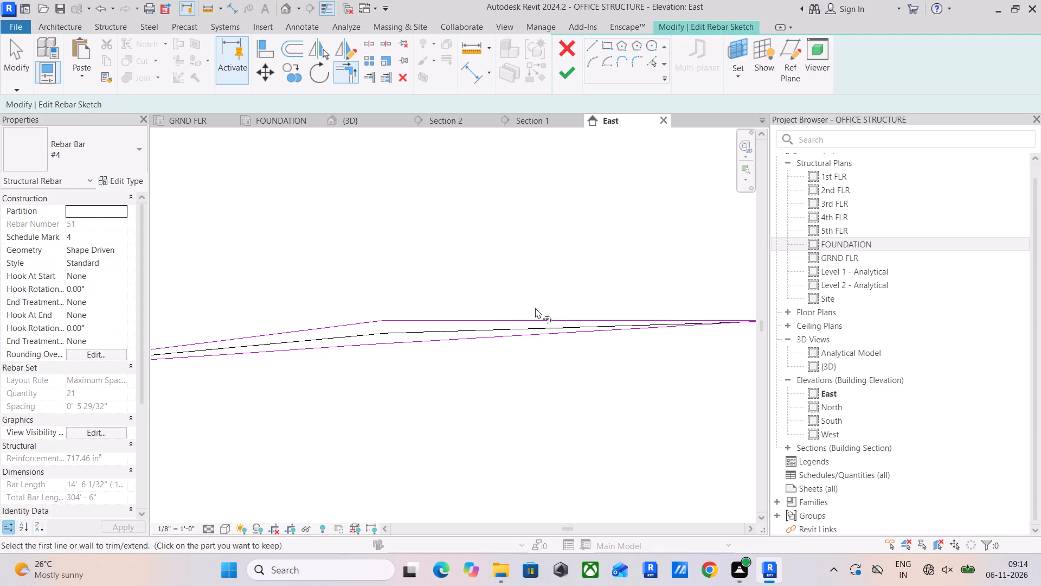
pyautogui.click(368, 312)
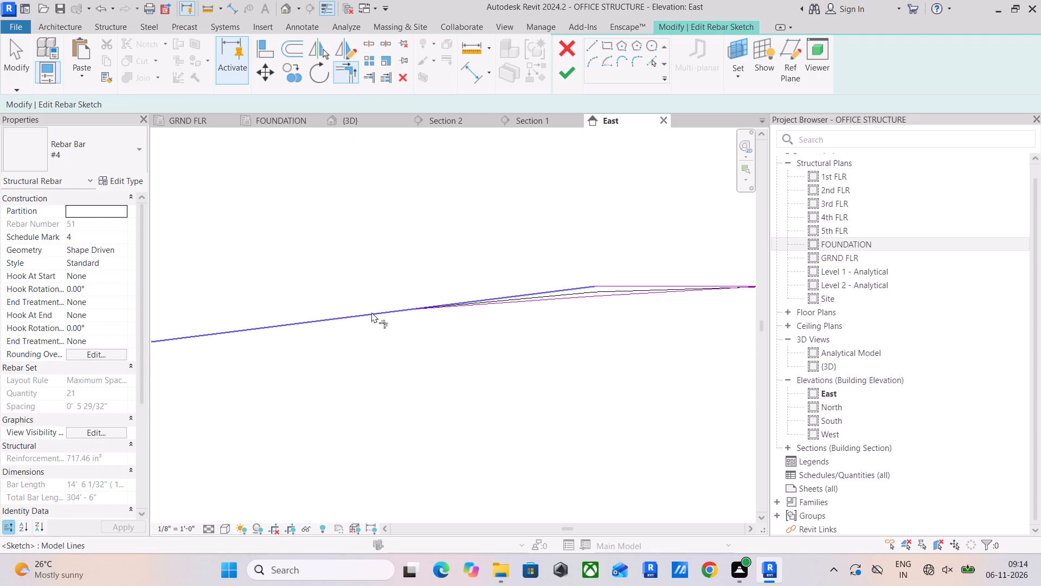
pyautogui.click(481, 306)
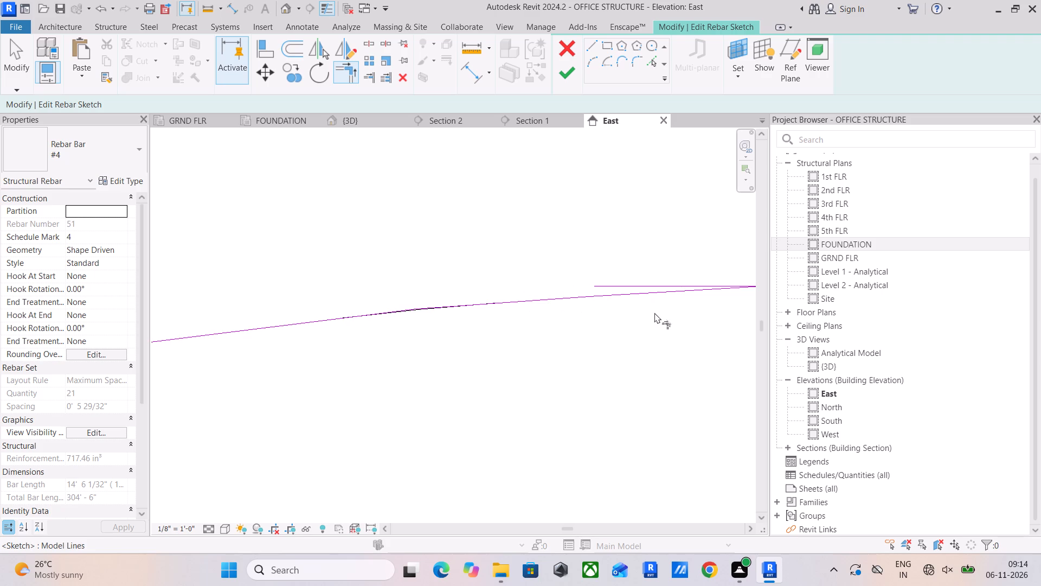
pyautogui.moveTo(654, 313); pyautogui.dragTo(435, 341, button='middle')
pyautogui.scroll(-1, 552, 329)
pyautogui.scroll(-3, 606, 343)
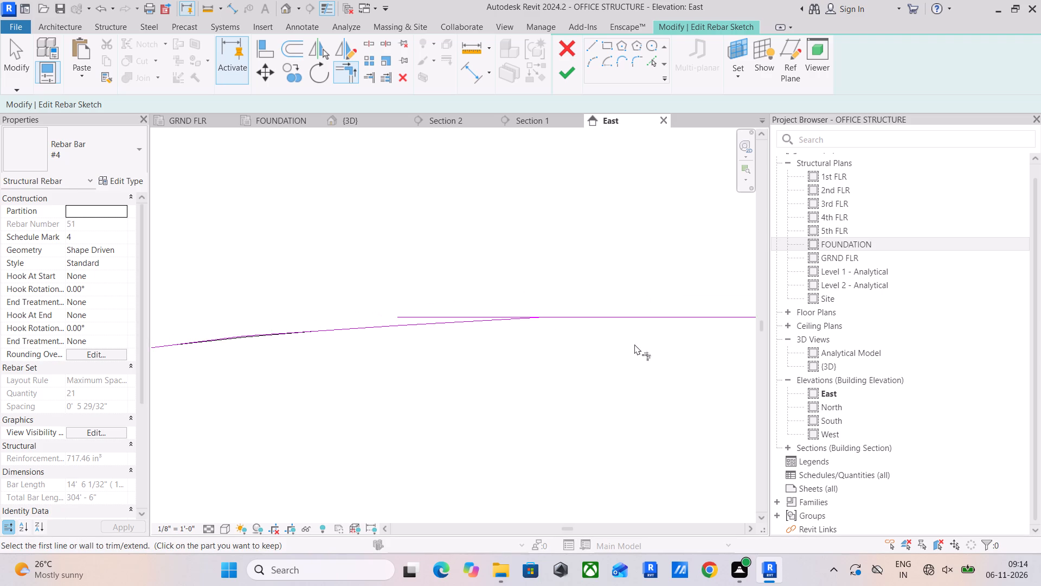
pyautogui.moveTo(638, 322); pyautogui.dragTo(628, 323)
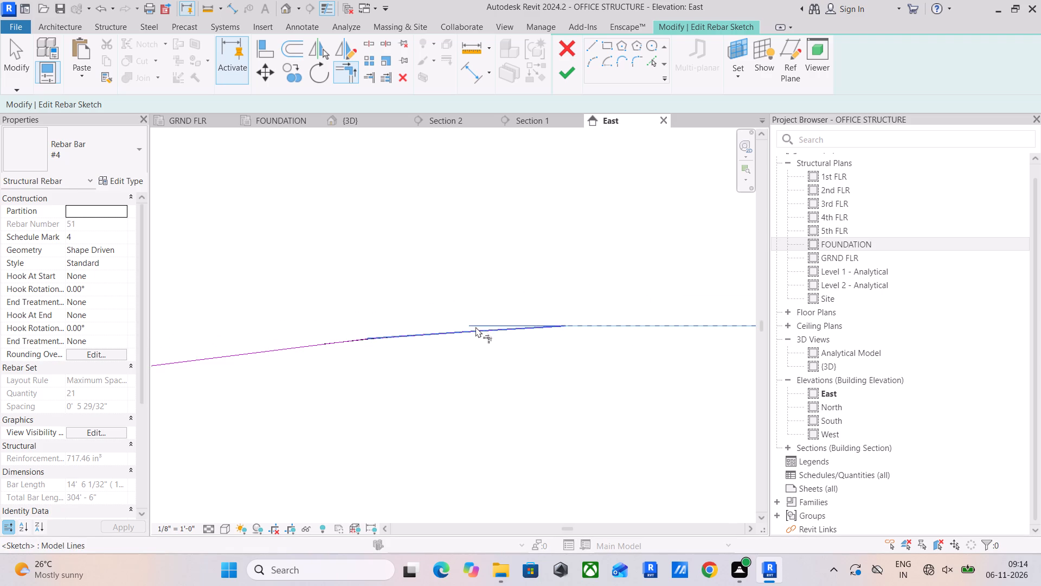
pyautogui.click(475, 327)
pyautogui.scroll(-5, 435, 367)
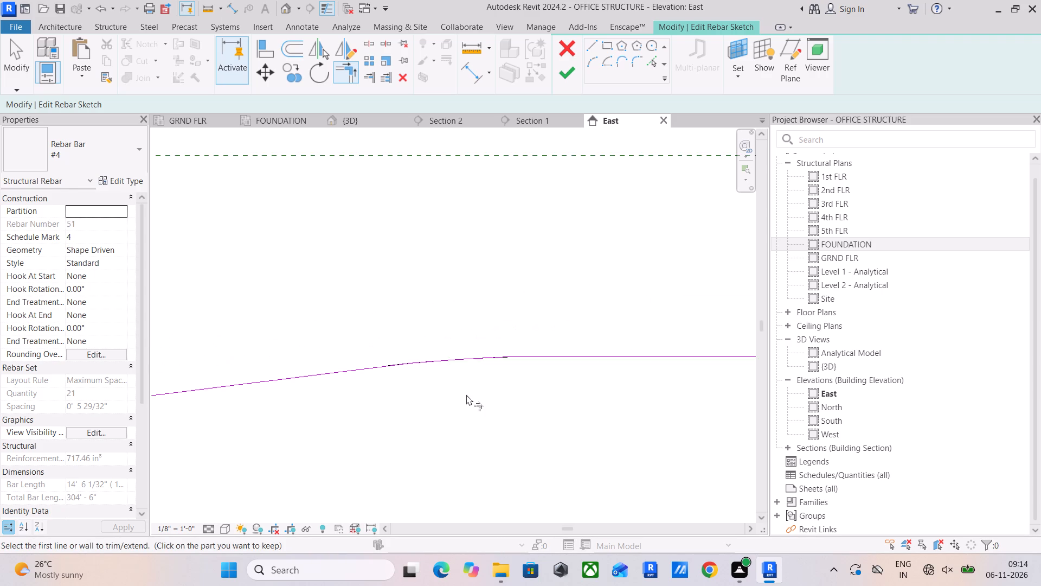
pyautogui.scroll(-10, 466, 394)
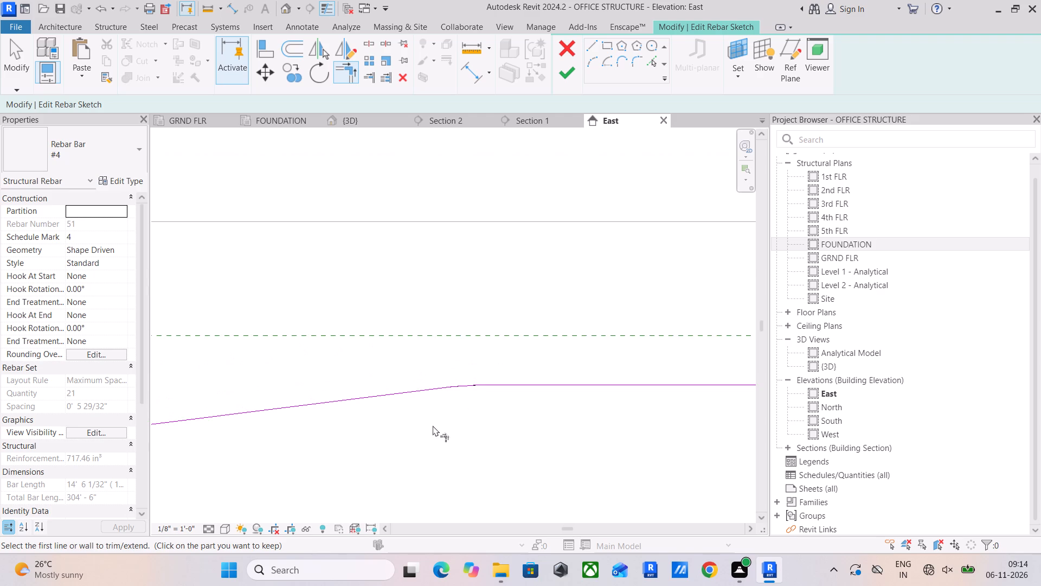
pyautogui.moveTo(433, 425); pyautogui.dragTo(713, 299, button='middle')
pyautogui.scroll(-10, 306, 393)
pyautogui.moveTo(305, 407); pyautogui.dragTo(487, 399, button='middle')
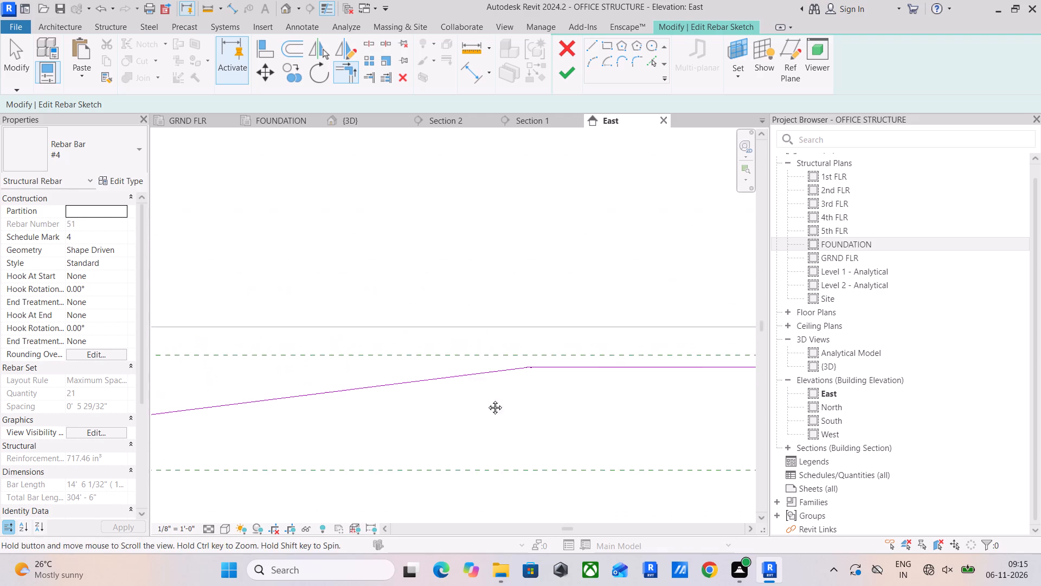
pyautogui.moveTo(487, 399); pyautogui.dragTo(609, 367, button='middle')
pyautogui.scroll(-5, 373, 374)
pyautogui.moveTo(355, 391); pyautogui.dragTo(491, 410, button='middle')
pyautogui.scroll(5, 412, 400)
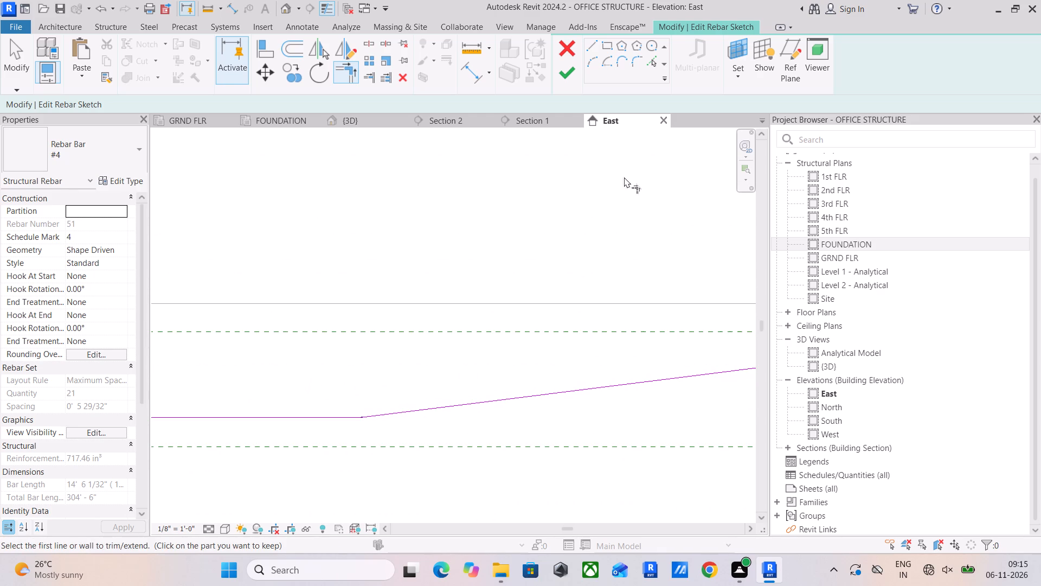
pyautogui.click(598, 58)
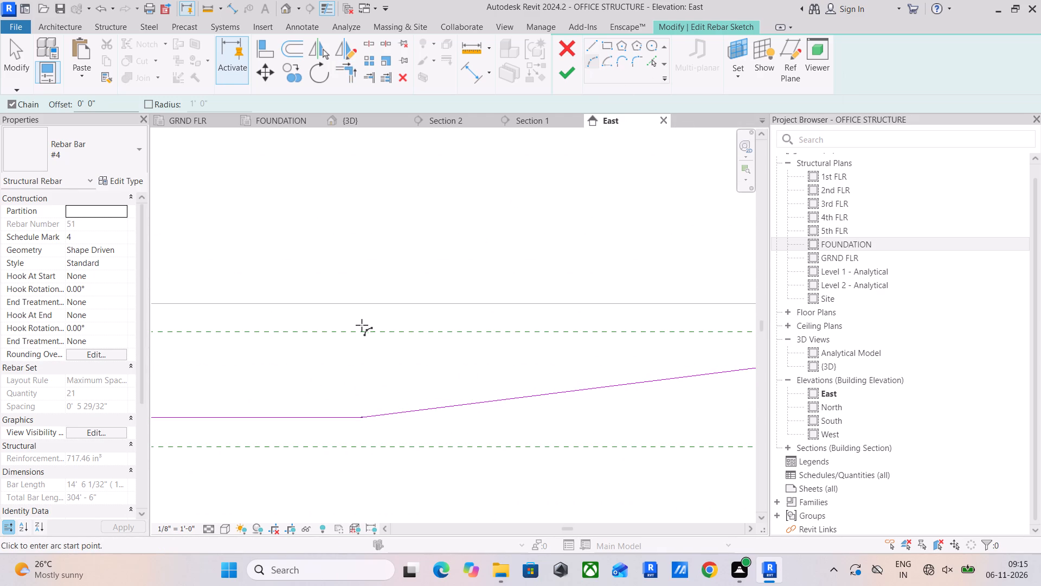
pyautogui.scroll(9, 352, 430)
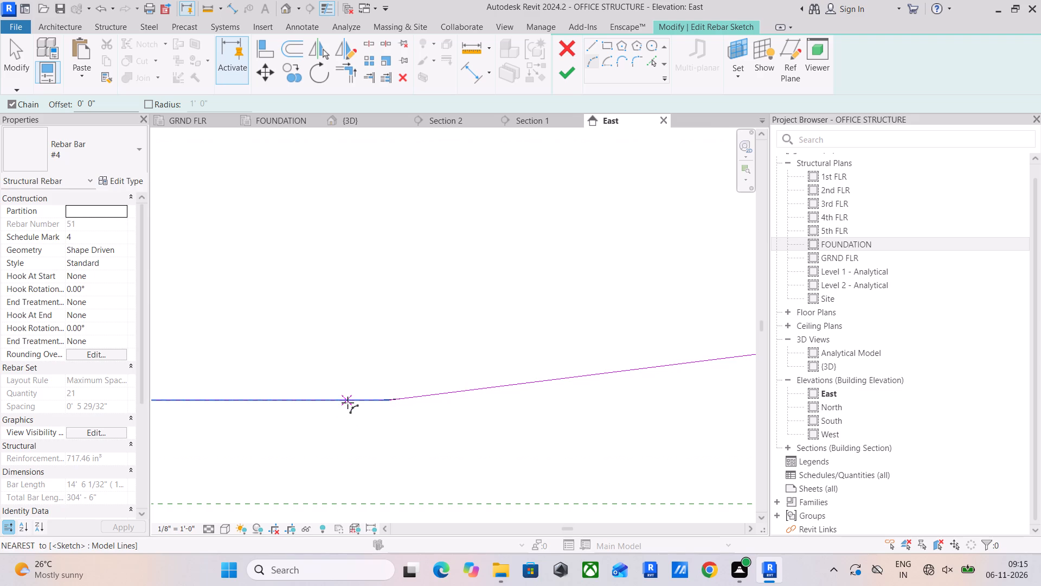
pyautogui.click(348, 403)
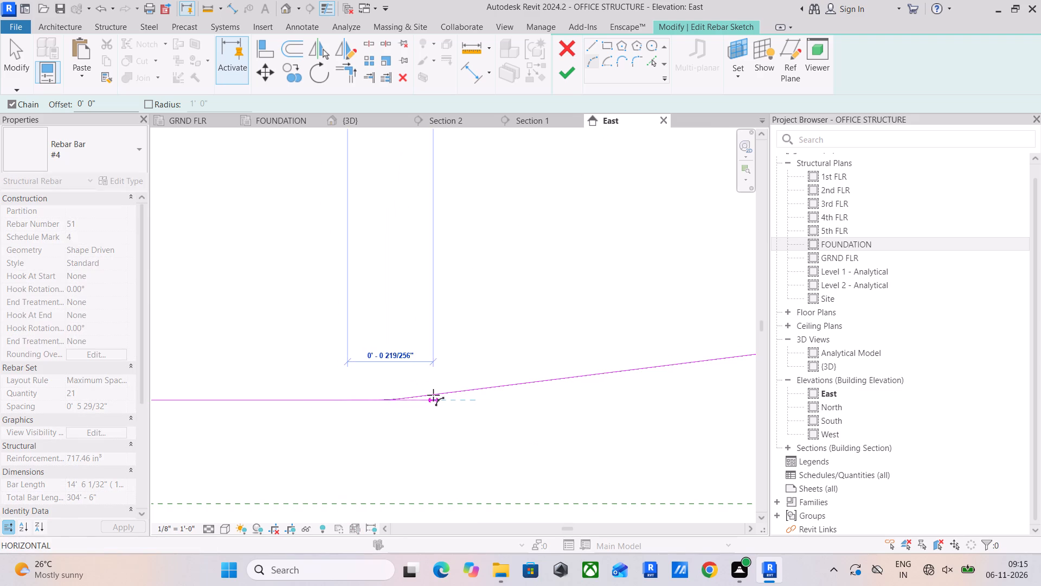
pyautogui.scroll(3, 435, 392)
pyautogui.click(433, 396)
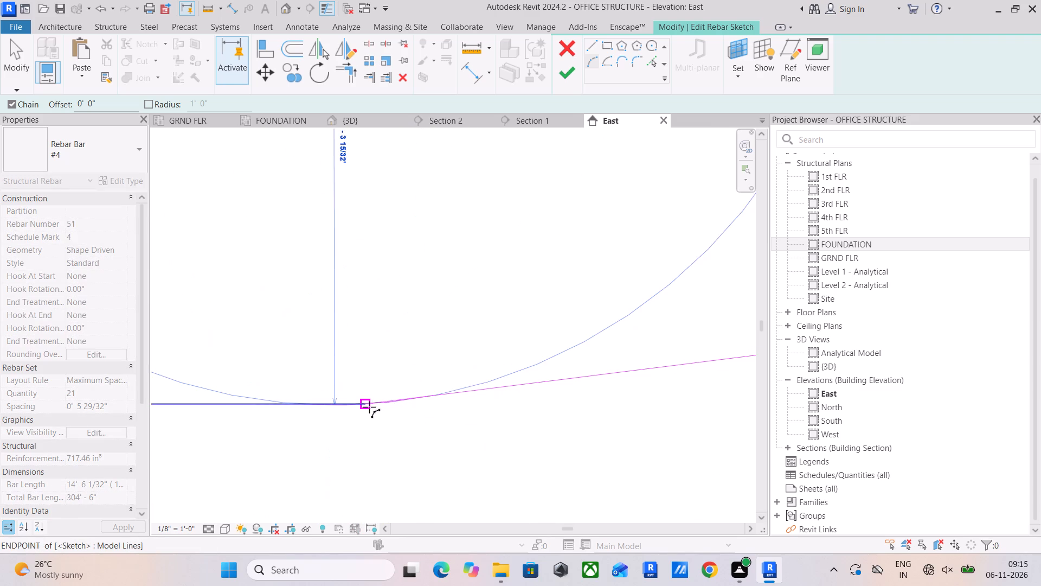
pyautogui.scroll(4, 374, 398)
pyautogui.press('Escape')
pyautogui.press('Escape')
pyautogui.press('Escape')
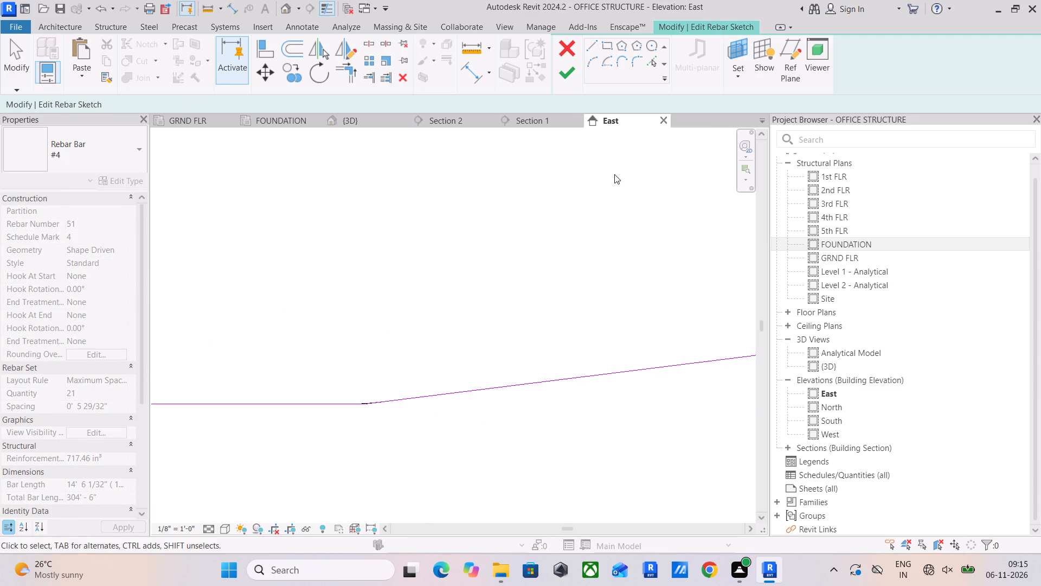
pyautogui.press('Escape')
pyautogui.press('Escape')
# Draw a three-point arc about 0.9" across at the bend between the lower horizontal line and the sloped line.
pyautogui.moveTo(592, 56); pyautogui.dragTo(589, 62)
pyautogui.click(306, 406)
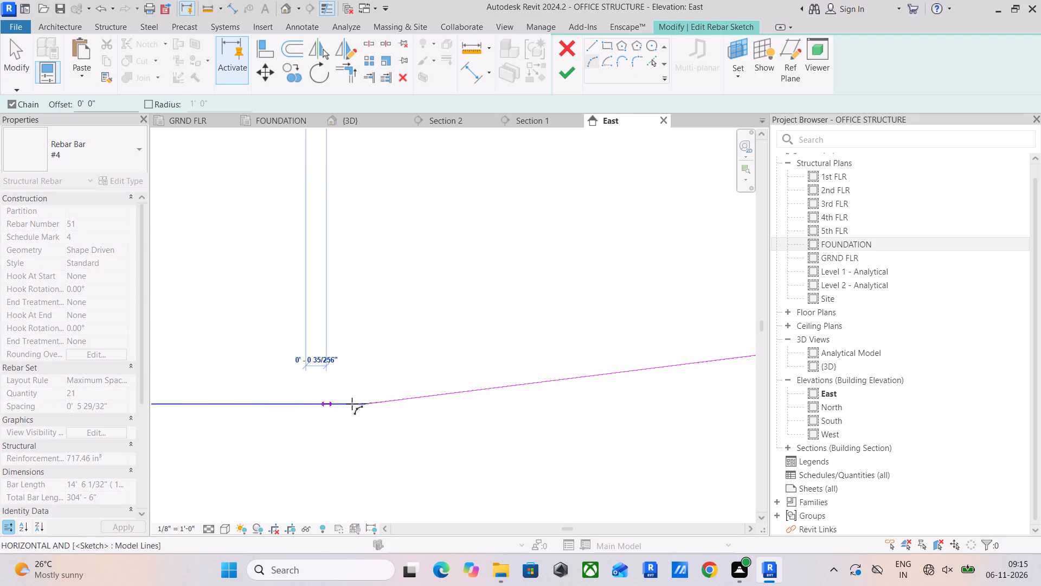
pyautogui.click(445, 395)
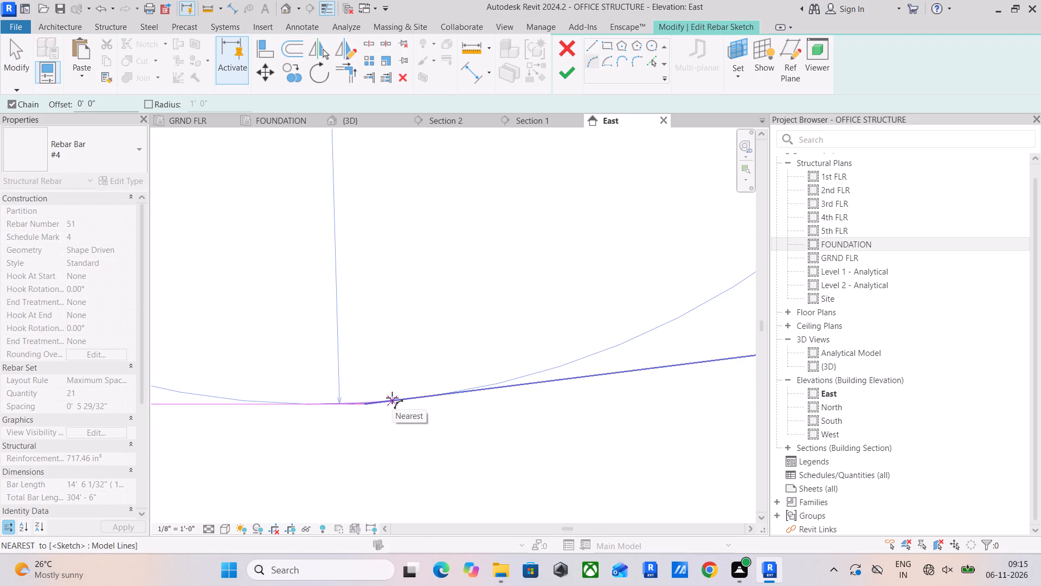
pyautogui.click(392, 398)
pyautogui.press('Escape')
pyautogui.scroll(5, 393, 399)
pyautogui.scroll(12, 315, 417)
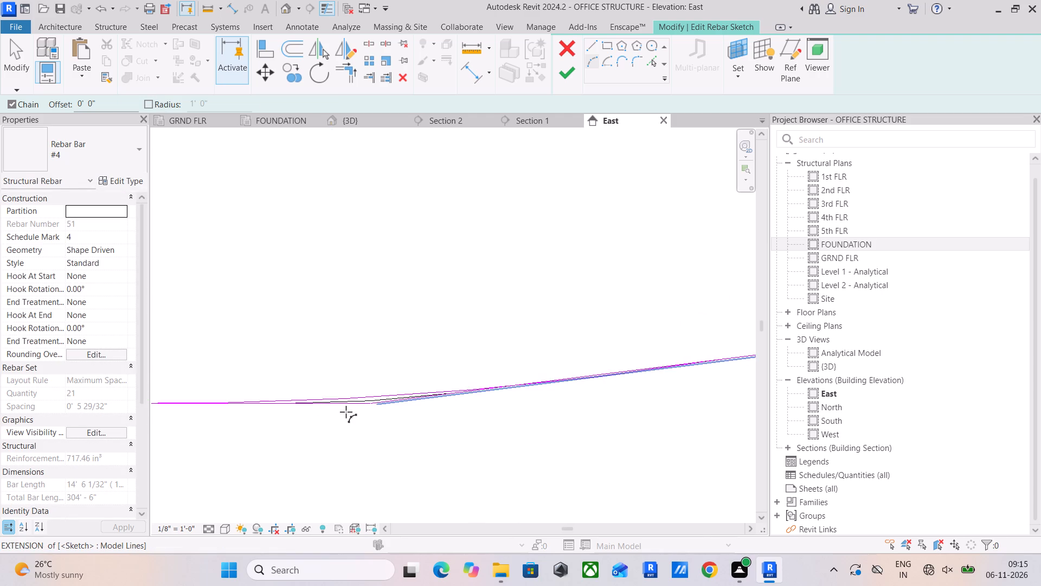
pyautogui.scroll(4, 346, 412)
pyautogui.press('Escape')
pyautogui.press('Escape')
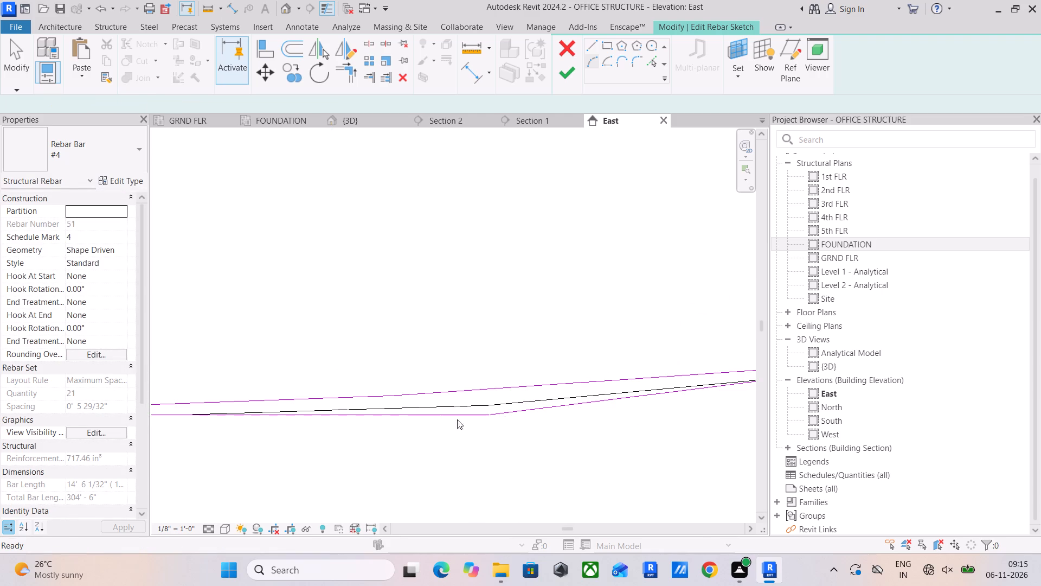
# Trim the lower horizontal line and the sloped line to the ends of the new arc at the lower bend.
pyautogui.scroll(-5, 630, 376)
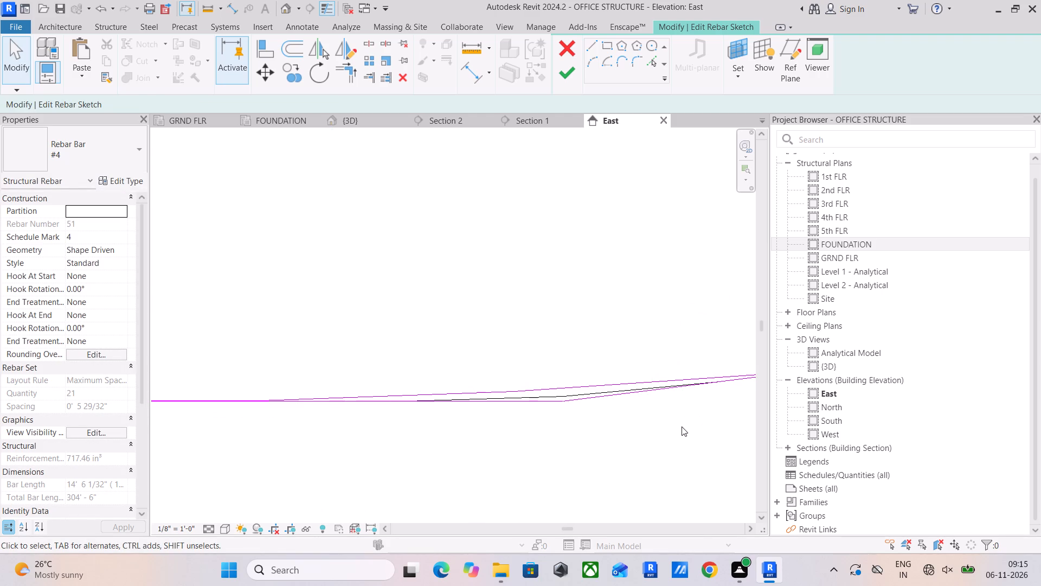
pyautogui.click(342, 78)
pyautogui.scroll(-3, 248, 386)
pyautogui.moveTo(275, 399); pyautogui.dragTo(555, 419, button='middle')
pyautogui.moveTo(209, 414); pyautogui.dragTo(220, 415)
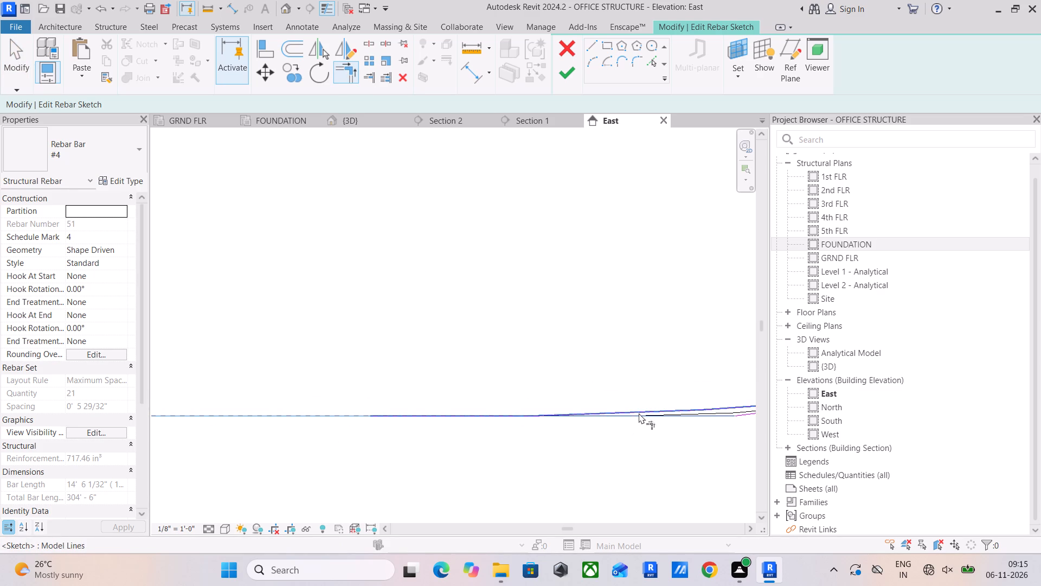
pyautogui.click(641, 411)
pyautogui.moveTo(635, 418); pyautogui.dragTo(264, 505, button='middle')
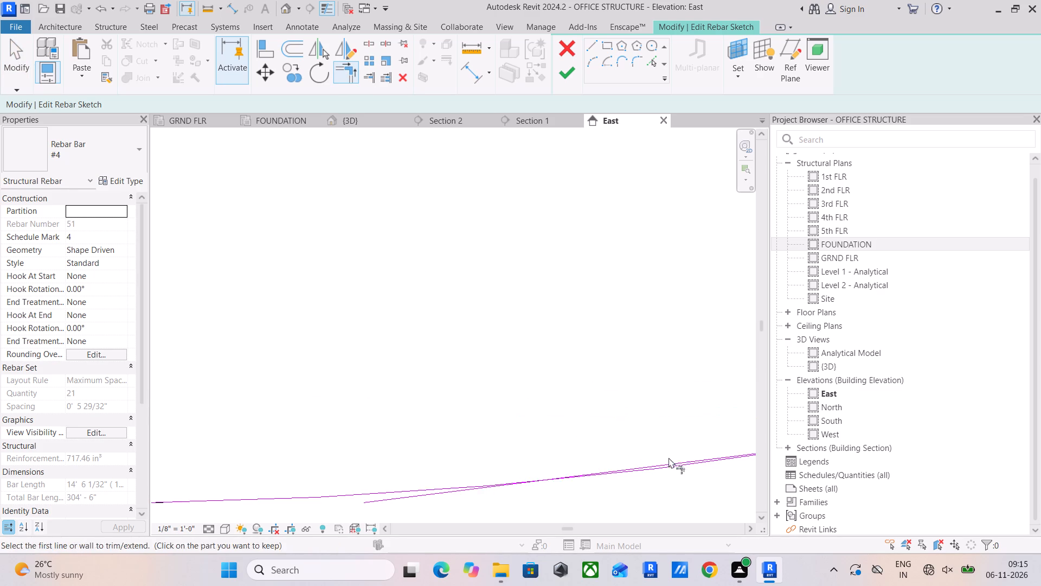
pyautogui.scroll(-4, 513, 454)
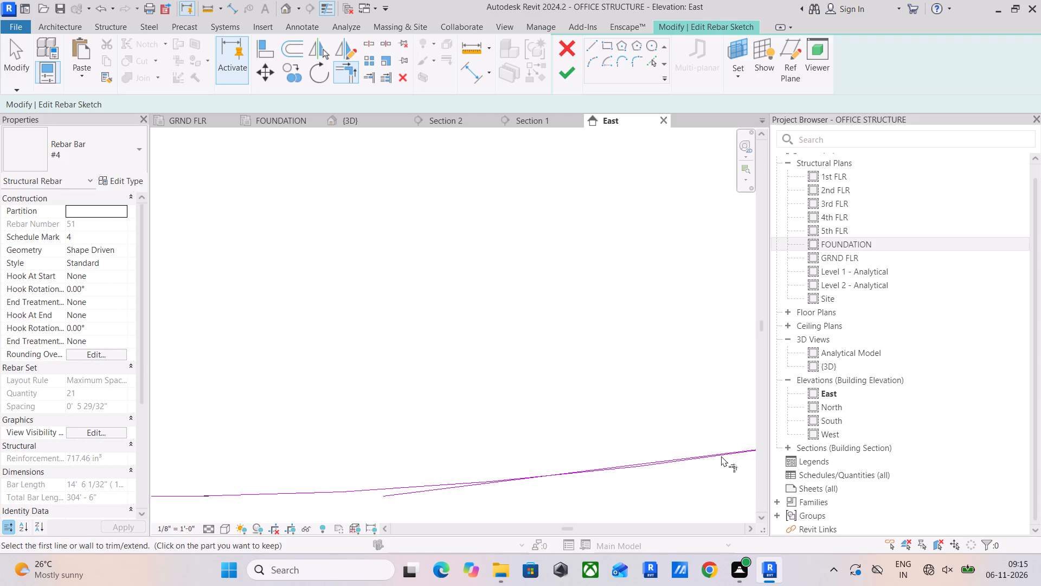
pyautogui.scroll(-3, 682, 461)
pyautogui.moveTo(684, 461); pyautogui.dragTo(564, 474, button='middle')
pyautogui.moveTo(678, 451); pyautogui.dragTo(667, 454)
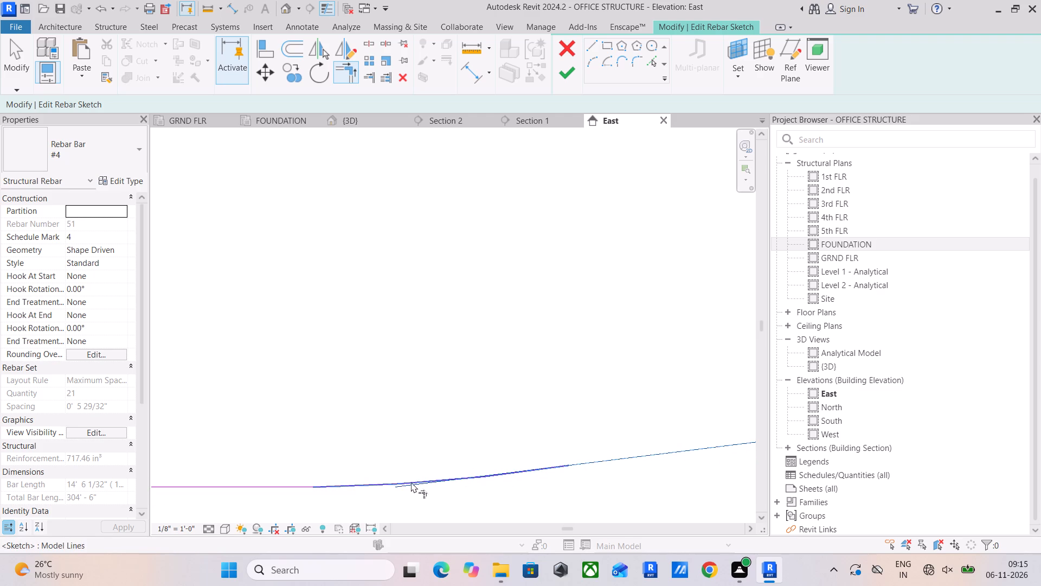
pyautogui.click(400, 480)
pyautogui.scroll(-9, 400, 480)
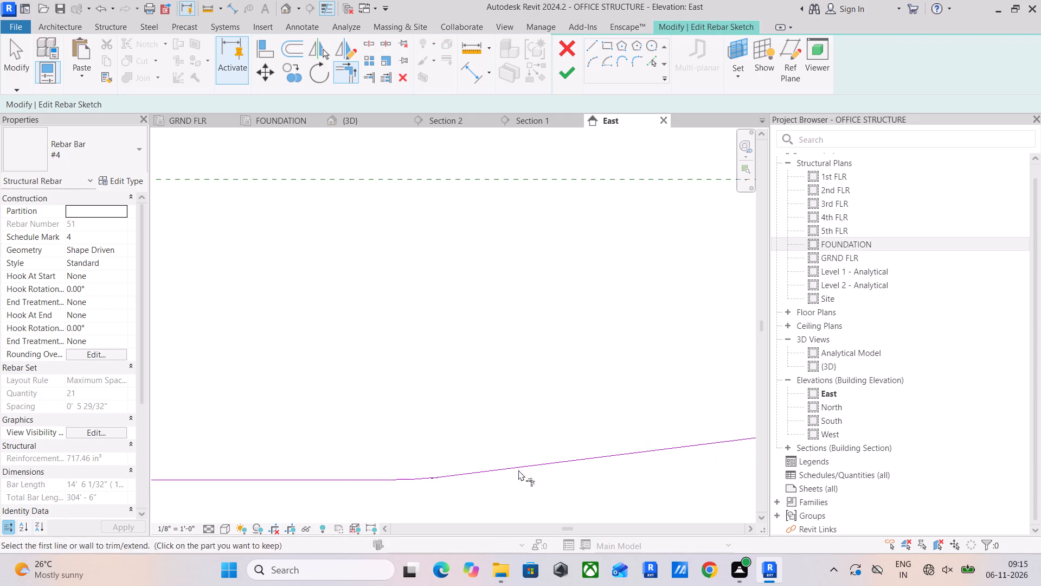
pyautogui.scroll(-11, 524, 456)
pyautogui.press('Escape')
pyautogui.press('Escape')
pyautogui.press('Escape')
pyautogui.press('Escape')
pyautogui.scroll(-4, 556, 484)
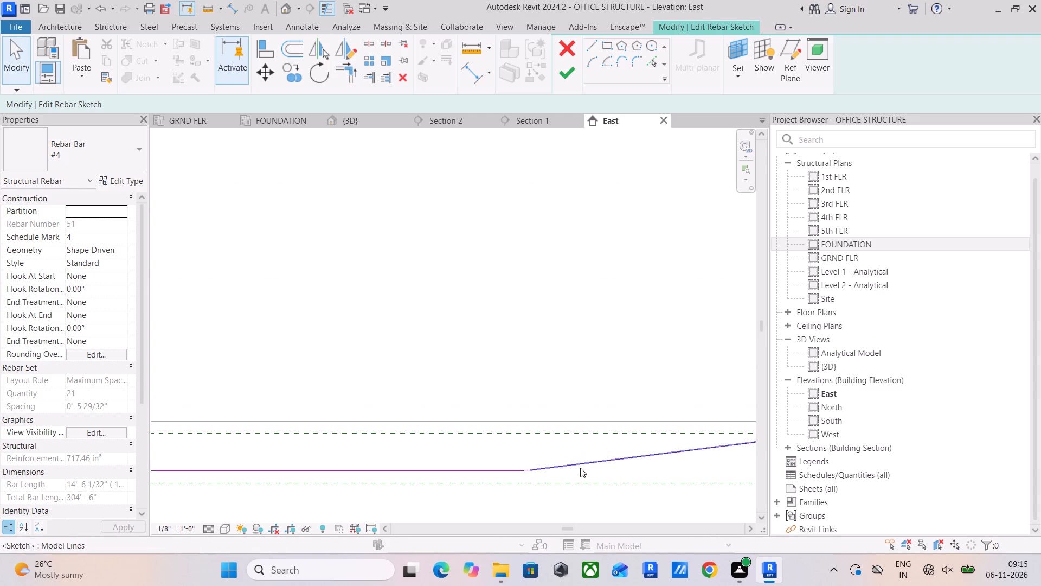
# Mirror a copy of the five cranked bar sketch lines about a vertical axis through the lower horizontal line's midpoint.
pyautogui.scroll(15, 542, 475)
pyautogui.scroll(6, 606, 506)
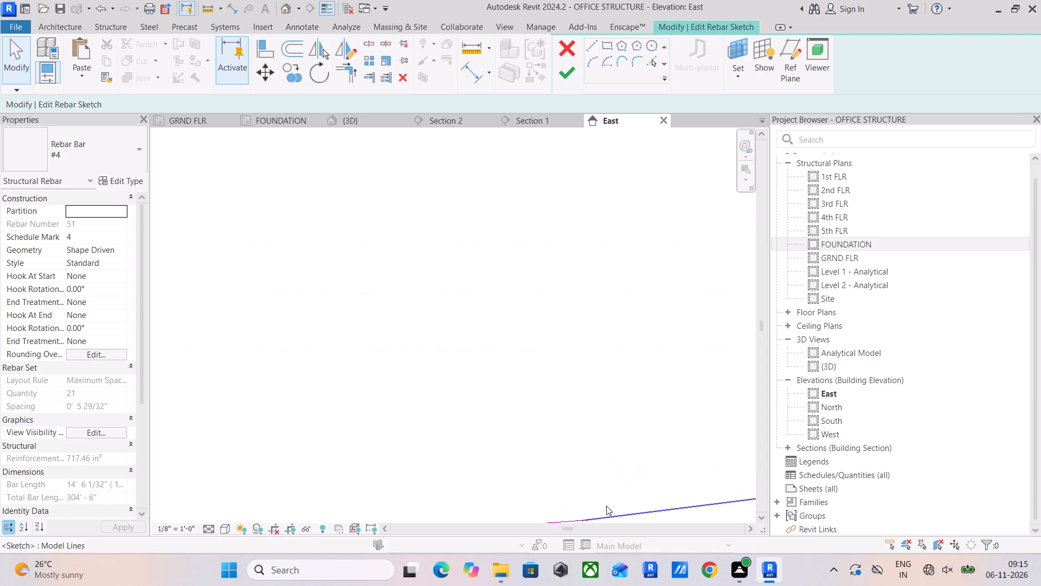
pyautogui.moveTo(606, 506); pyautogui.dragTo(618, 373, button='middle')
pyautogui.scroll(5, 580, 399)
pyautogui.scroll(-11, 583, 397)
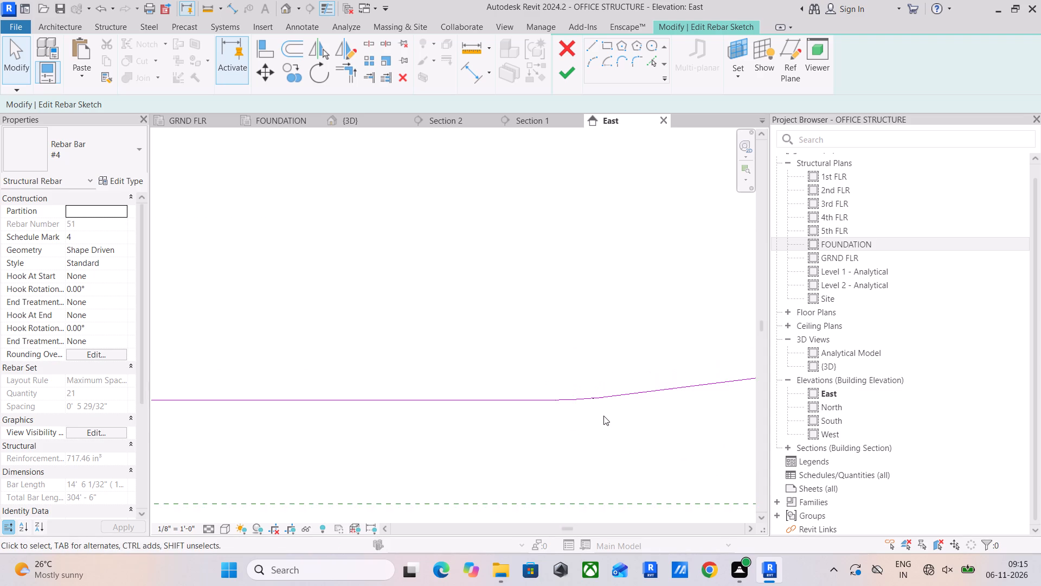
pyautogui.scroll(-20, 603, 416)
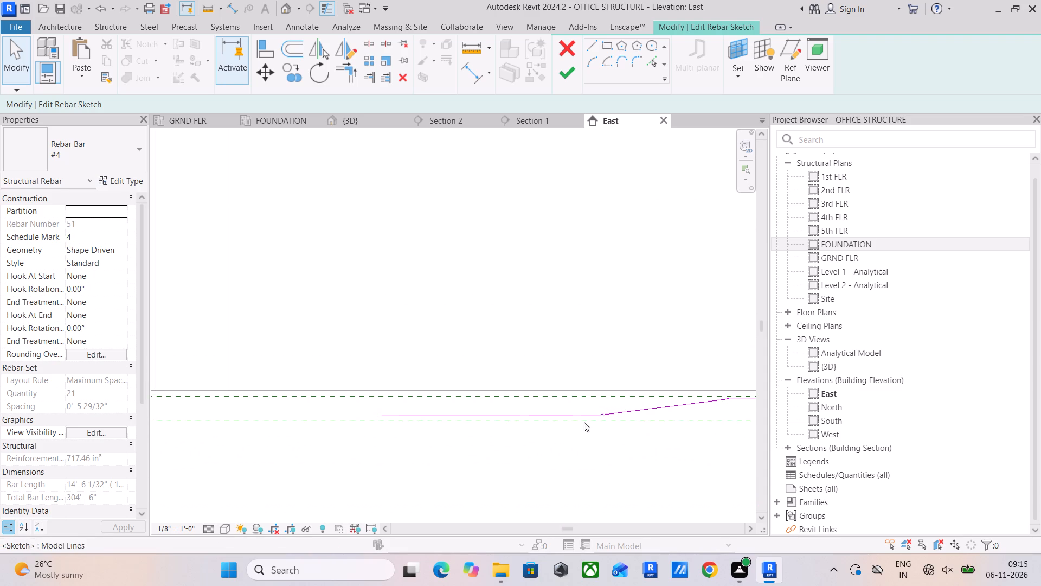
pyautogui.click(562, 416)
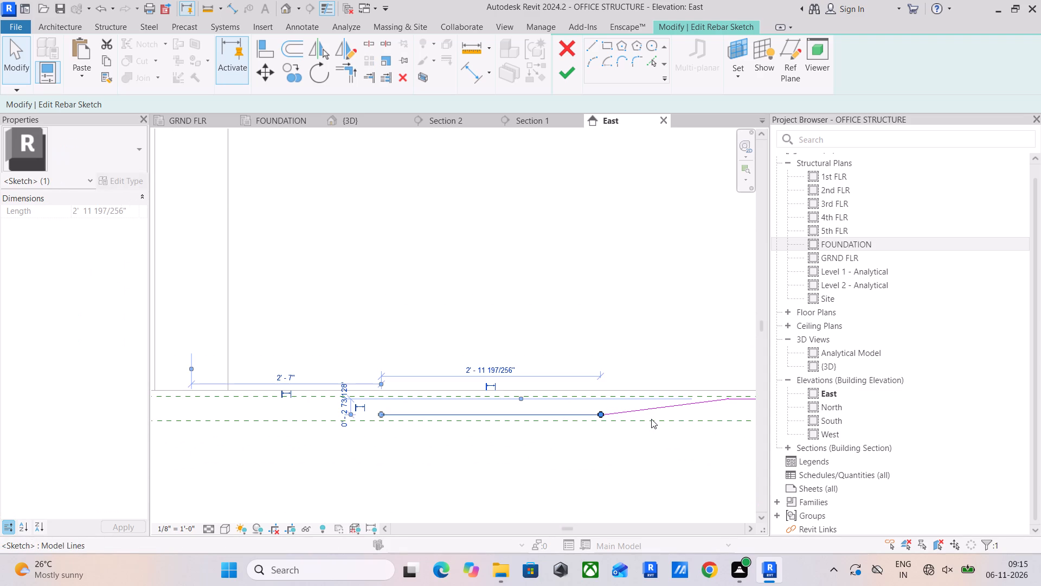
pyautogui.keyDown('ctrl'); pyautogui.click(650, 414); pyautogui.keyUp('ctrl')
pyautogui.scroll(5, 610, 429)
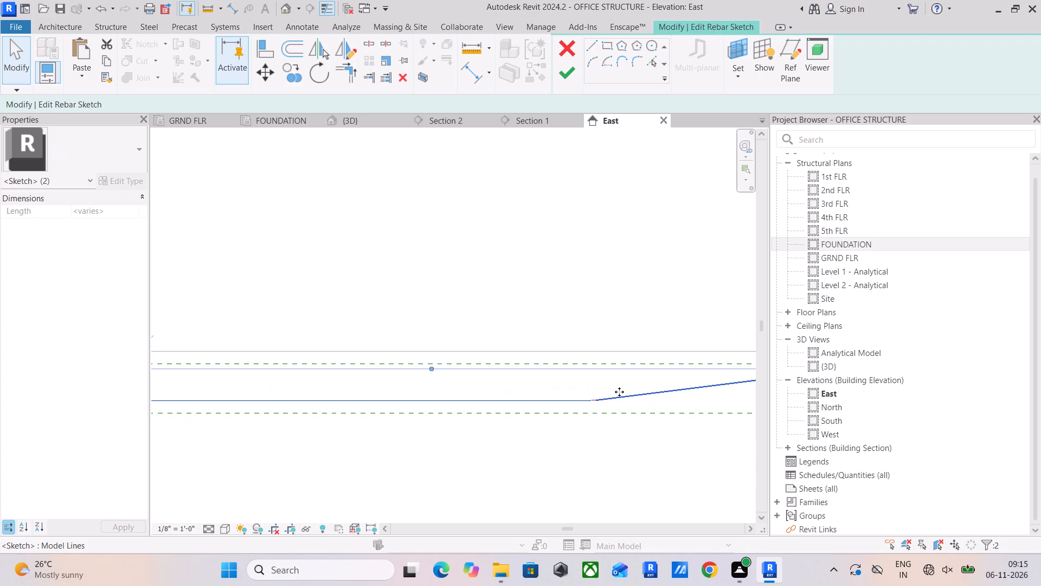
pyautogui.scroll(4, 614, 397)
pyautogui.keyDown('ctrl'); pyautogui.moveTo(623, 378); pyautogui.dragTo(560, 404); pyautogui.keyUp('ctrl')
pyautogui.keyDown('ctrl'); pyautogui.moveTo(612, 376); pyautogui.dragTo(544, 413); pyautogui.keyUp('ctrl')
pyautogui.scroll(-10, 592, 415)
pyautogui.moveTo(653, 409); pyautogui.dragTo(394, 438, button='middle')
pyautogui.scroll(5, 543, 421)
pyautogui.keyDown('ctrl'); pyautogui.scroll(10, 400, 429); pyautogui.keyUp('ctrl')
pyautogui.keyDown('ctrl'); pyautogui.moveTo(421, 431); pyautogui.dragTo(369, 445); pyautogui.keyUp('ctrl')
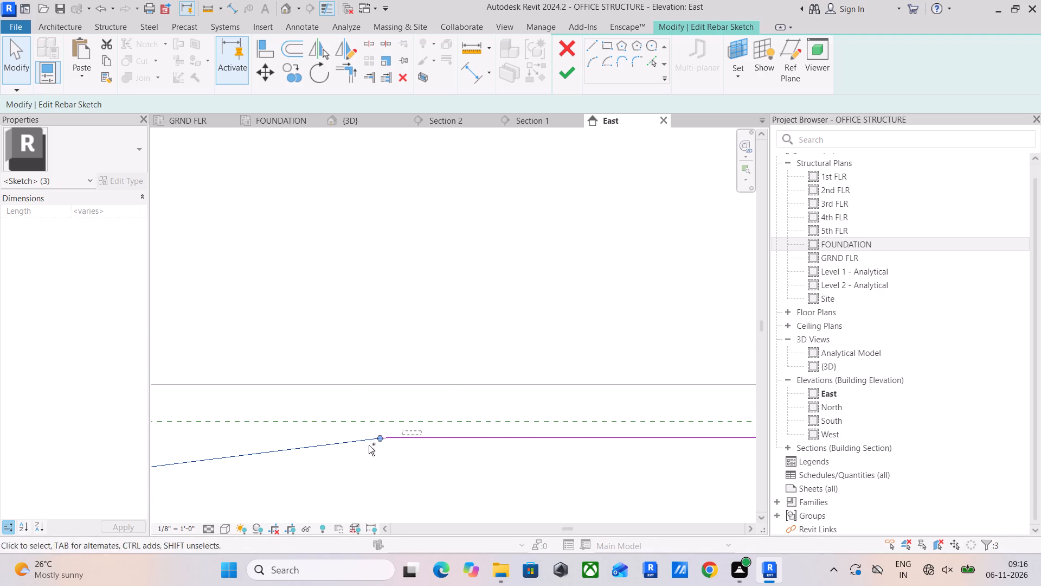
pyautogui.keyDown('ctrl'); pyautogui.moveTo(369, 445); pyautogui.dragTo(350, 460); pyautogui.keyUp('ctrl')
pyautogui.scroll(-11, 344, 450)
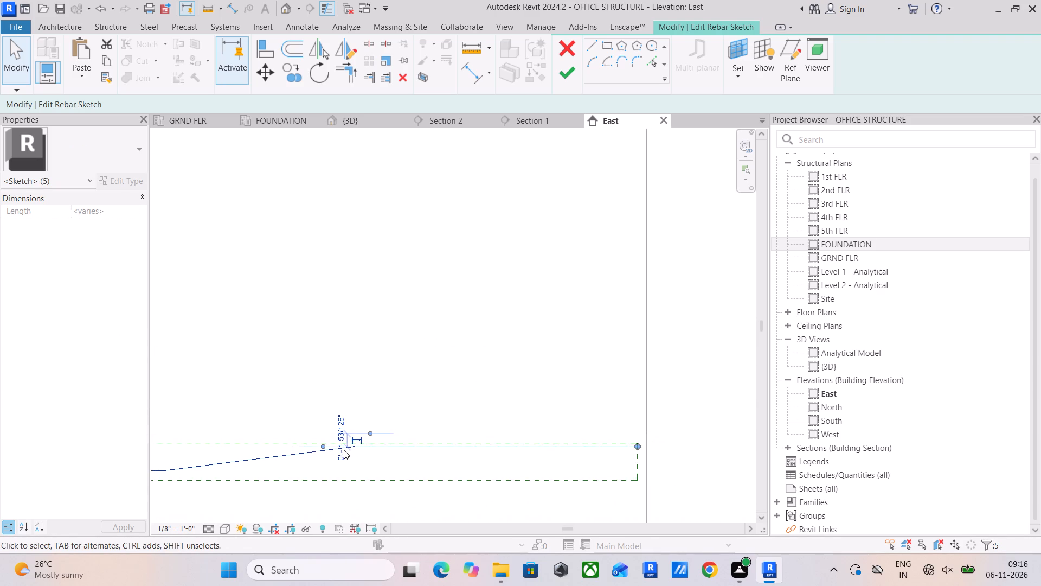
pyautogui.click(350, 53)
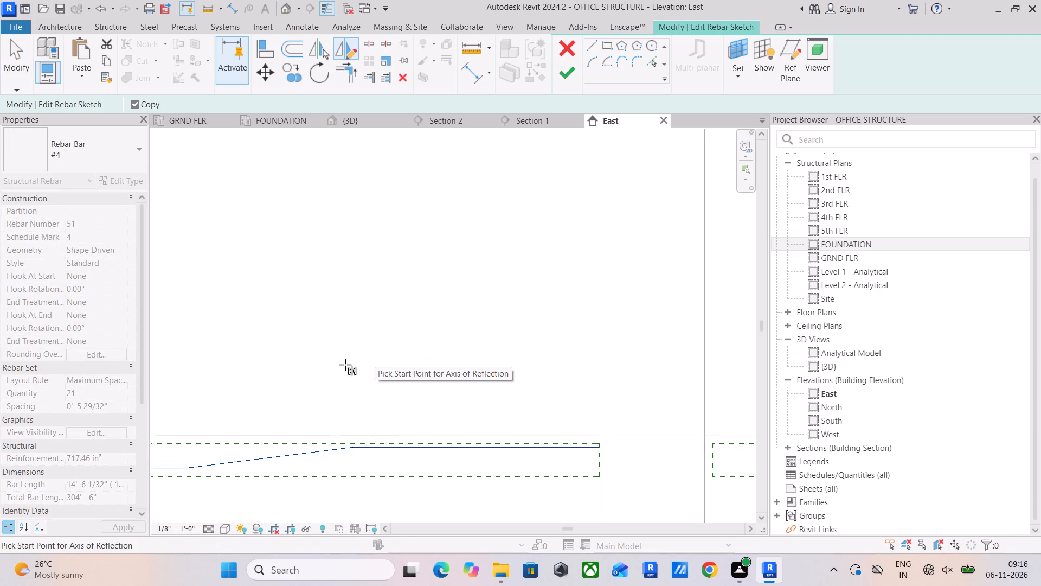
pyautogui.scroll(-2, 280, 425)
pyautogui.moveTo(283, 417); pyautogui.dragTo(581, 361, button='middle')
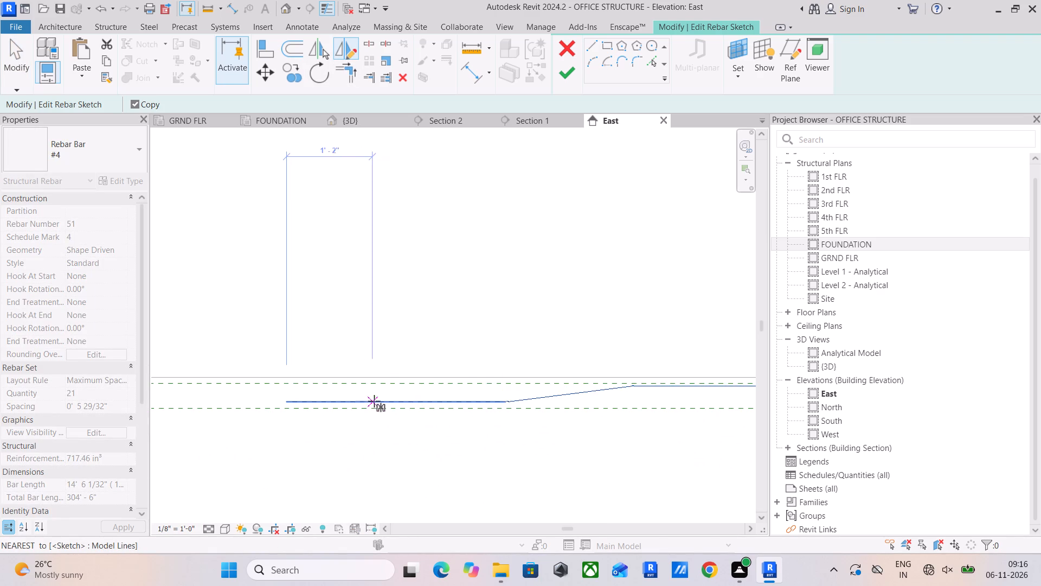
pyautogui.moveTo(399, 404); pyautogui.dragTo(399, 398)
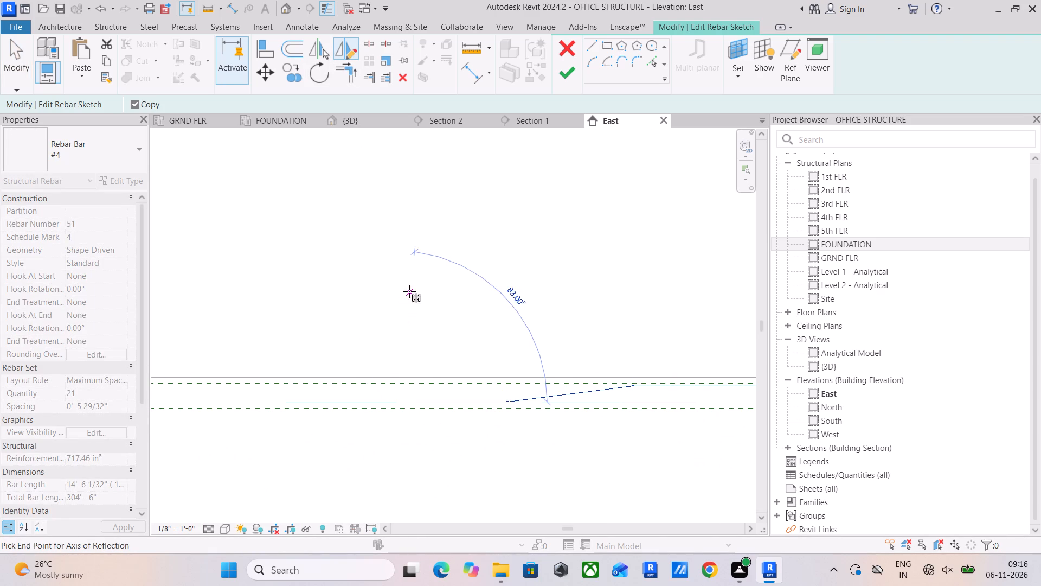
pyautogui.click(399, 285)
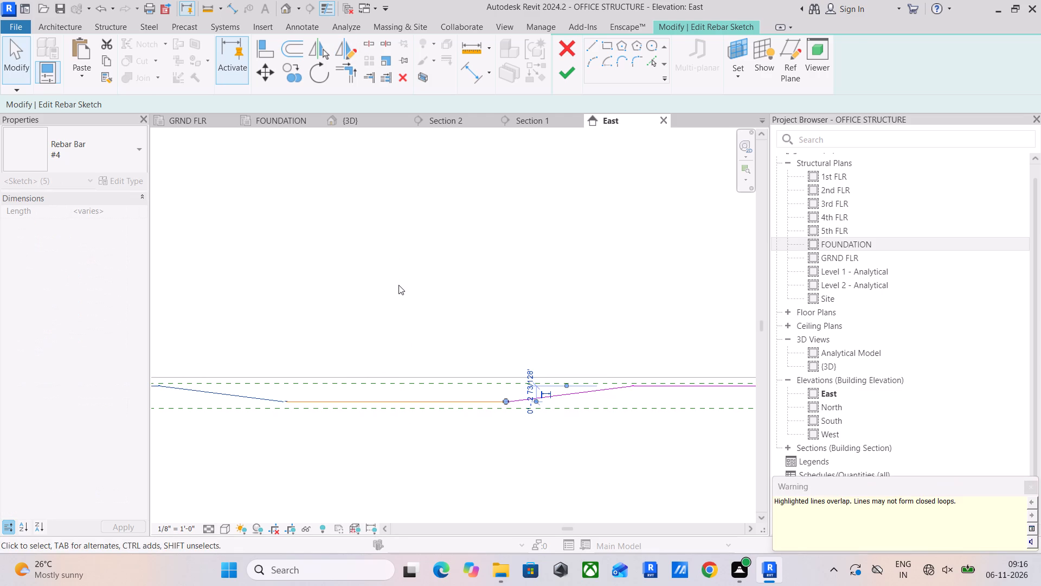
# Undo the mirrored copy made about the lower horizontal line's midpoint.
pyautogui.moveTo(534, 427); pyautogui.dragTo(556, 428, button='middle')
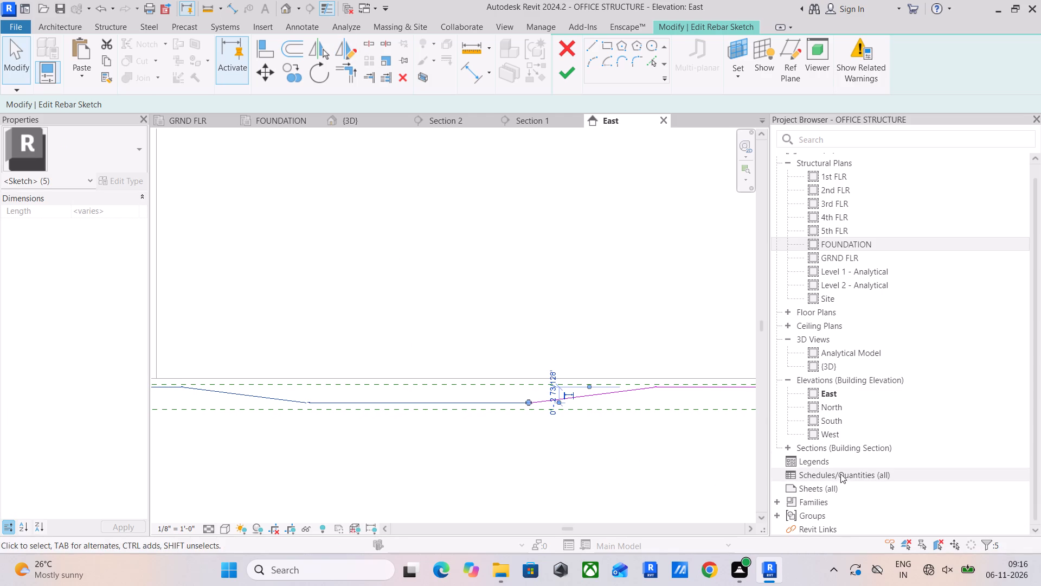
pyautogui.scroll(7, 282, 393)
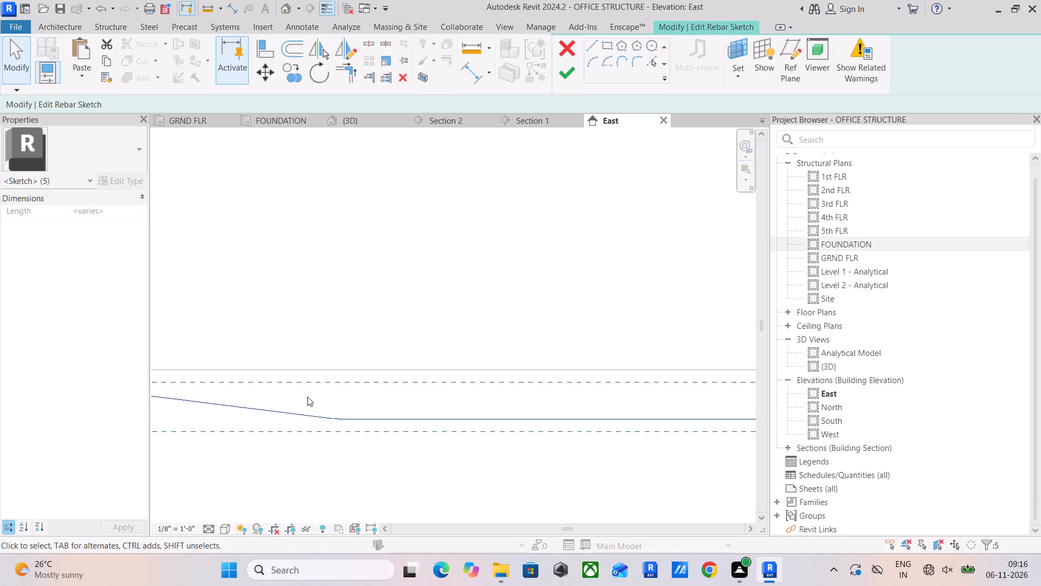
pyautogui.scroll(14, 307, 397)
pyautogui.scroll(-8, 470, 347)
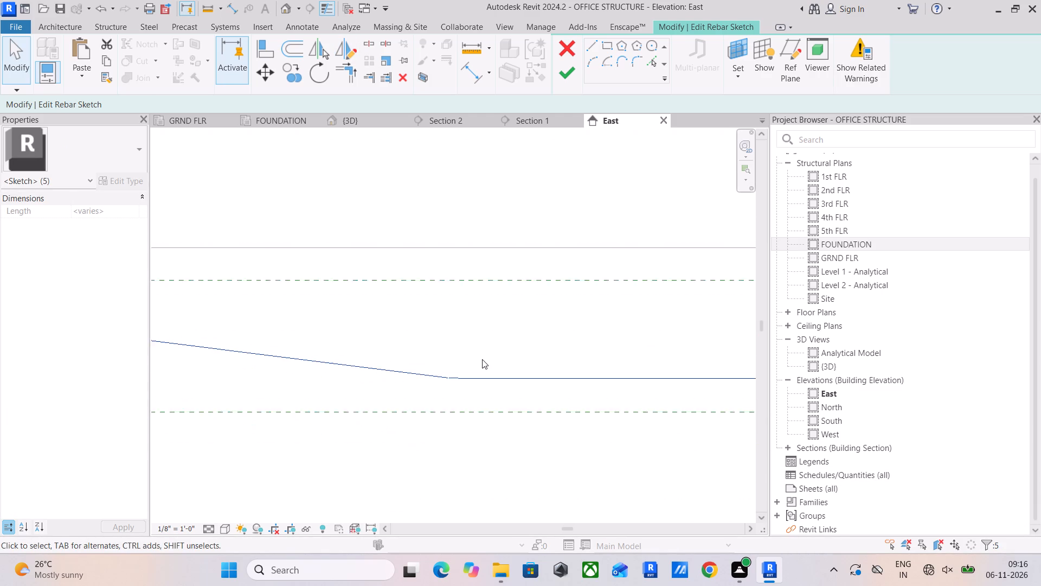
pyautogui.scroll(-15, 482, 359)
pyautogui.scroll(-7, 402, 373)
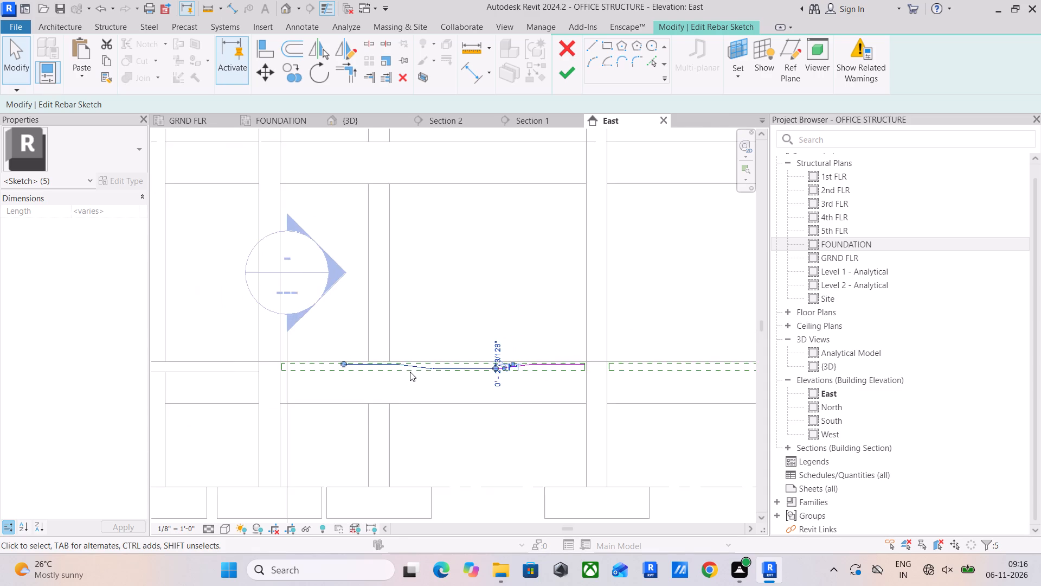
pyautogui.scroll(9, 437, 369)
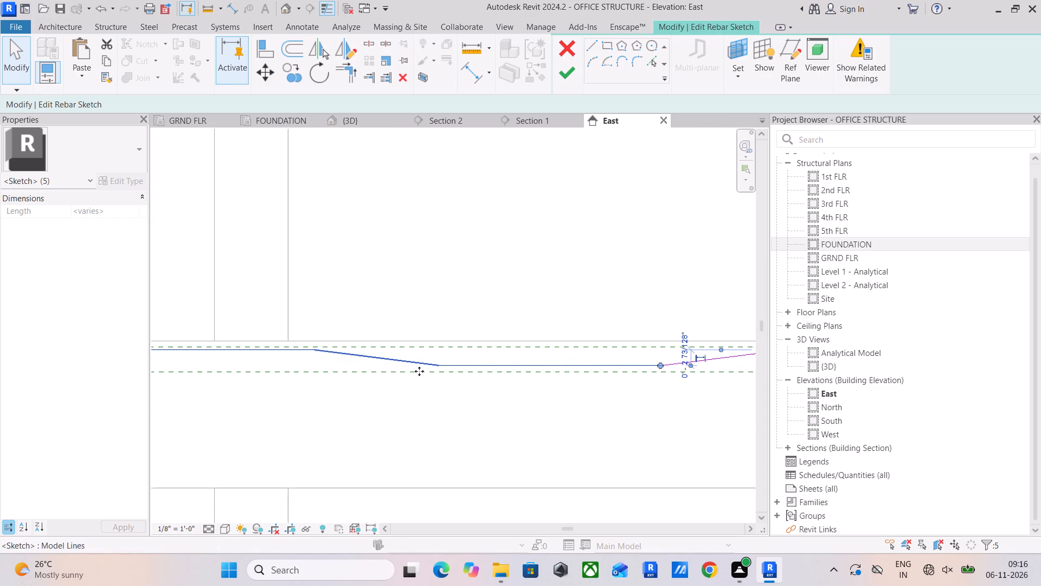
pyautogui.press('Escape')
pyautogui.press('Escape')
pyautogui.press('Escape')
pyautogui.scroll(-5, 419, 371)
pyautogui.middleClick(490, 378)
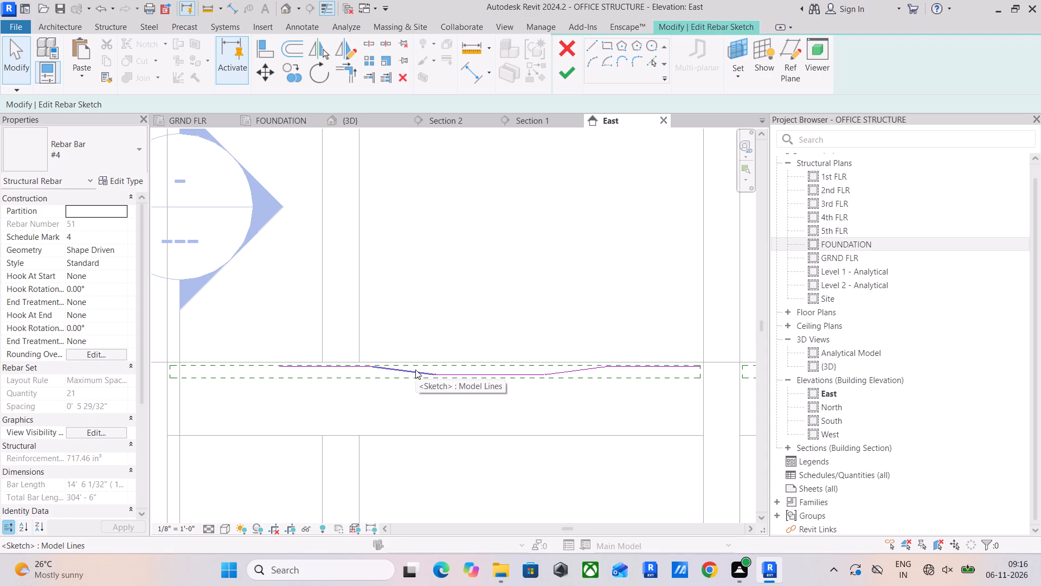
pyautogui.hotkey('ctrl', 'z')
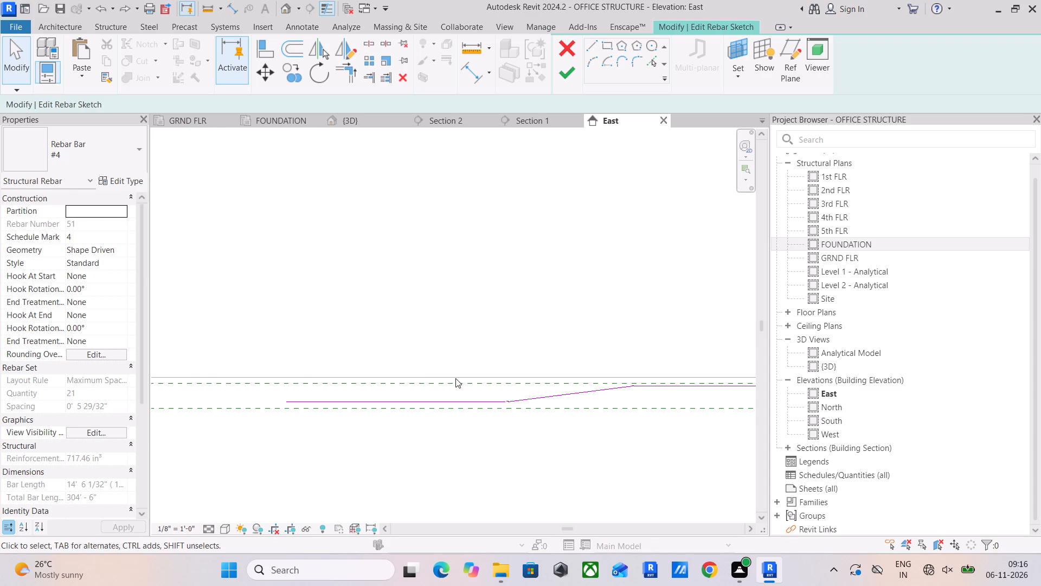
# Mirror a copy of the five cranked bar sketch lines about a vertical axis through the lower horizontal line's free end.
pyautogui.click(429, 402)
pyautogui.keyDown('ctrl'); pyautogui.click(537, 400); pyautogui.keyUp('ctrl')
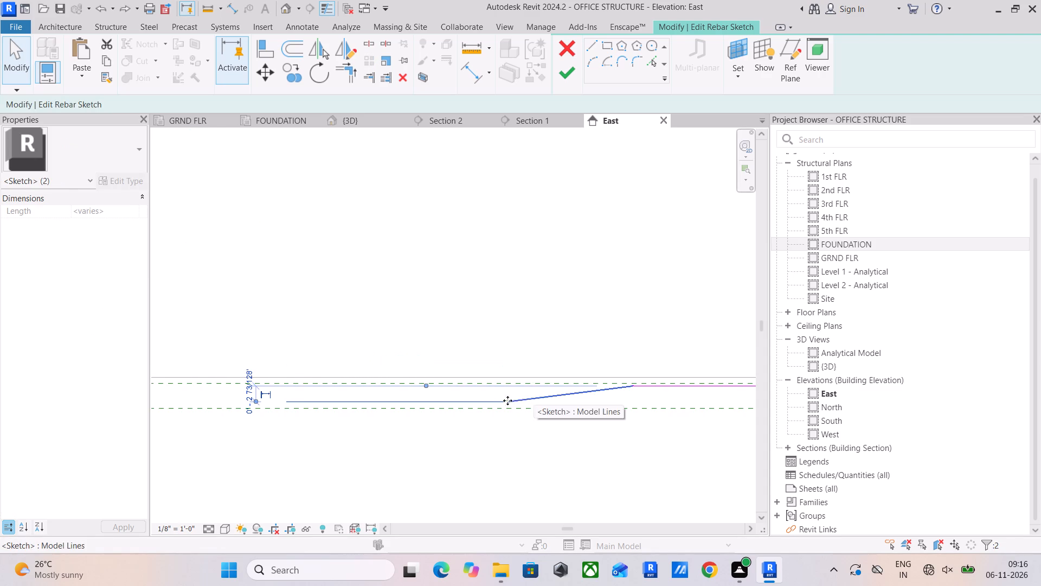
pyautogui.scroll(4, 498, 400)
pyautogui.keyDown('ctrl'); pyautogui.moveTo(542, 388); pyautogui.dragTo(489, 411); pyautogui.keyUp('ctrl')
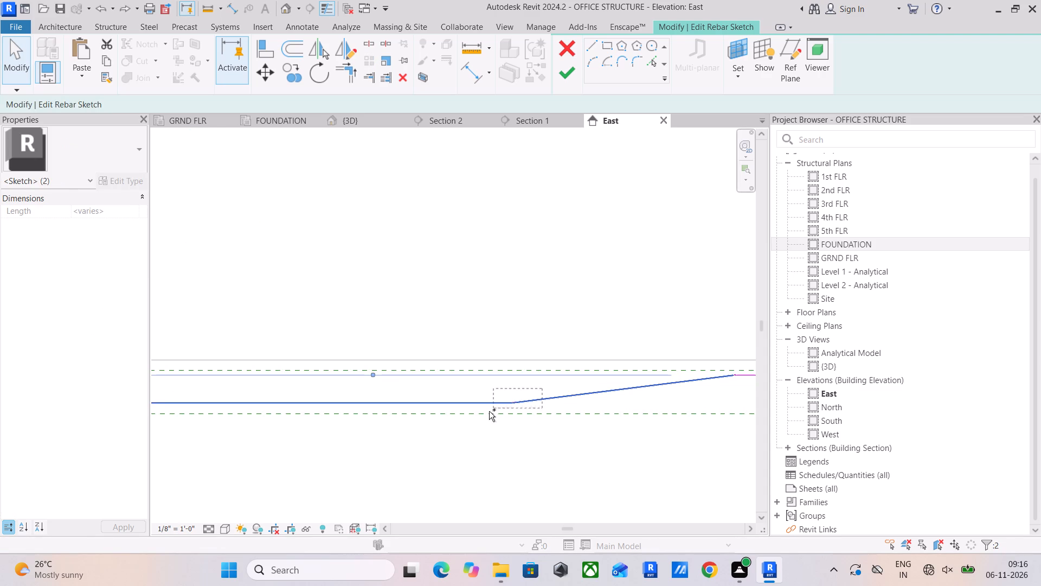
pyautogui.keyDown('ctrl'); pyautogui.moveTo(489, 411); pyautogui.dragTo(489, 411); pyautogui.keyUp('ctrl')
pyautogui.moveTo(547, 393); pyautogui.dragTo(342, 403, button='middle')
pyautogui.scroll(8, 516, 381)
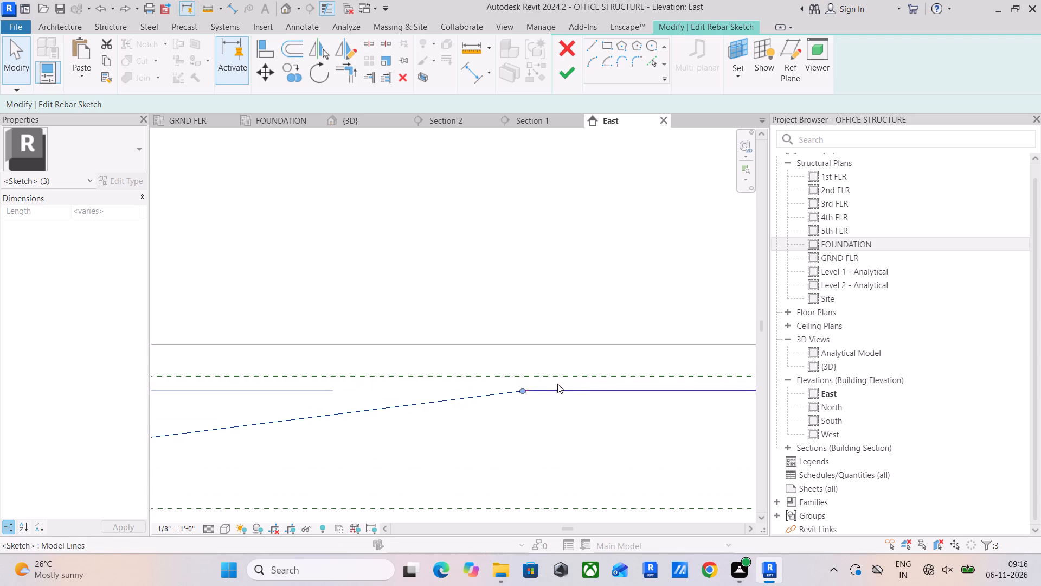
pyautogui.keyDown('ctrl'); pyautogui.moveTo(560, 381); pyautogui.dragTo(486, 418); pyautogui.keyUp('ctrl')
pyautogui.scroll(-8, 486, 418)
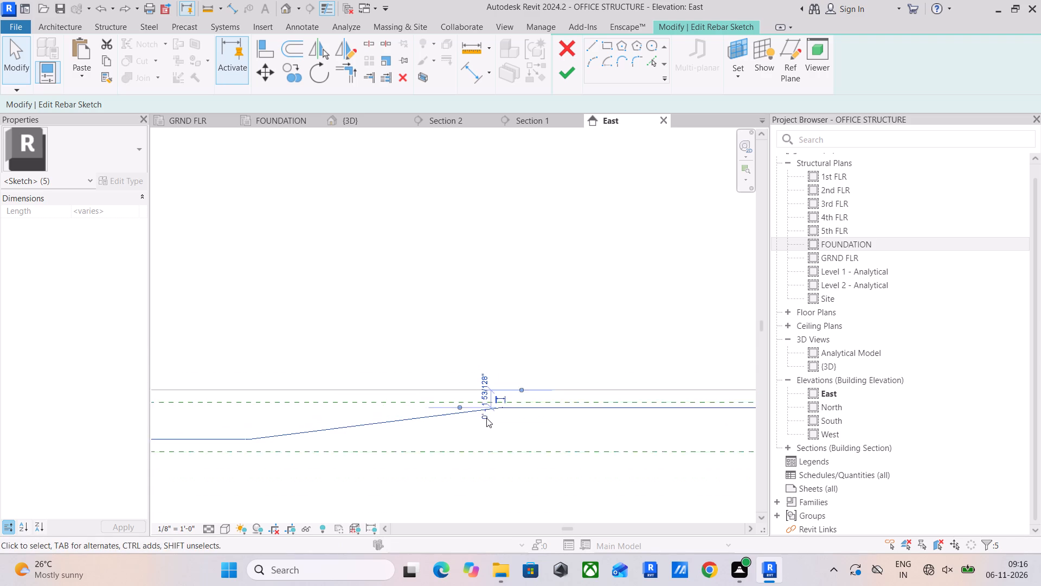
pyautogui.scroll(-10, 486, 418)
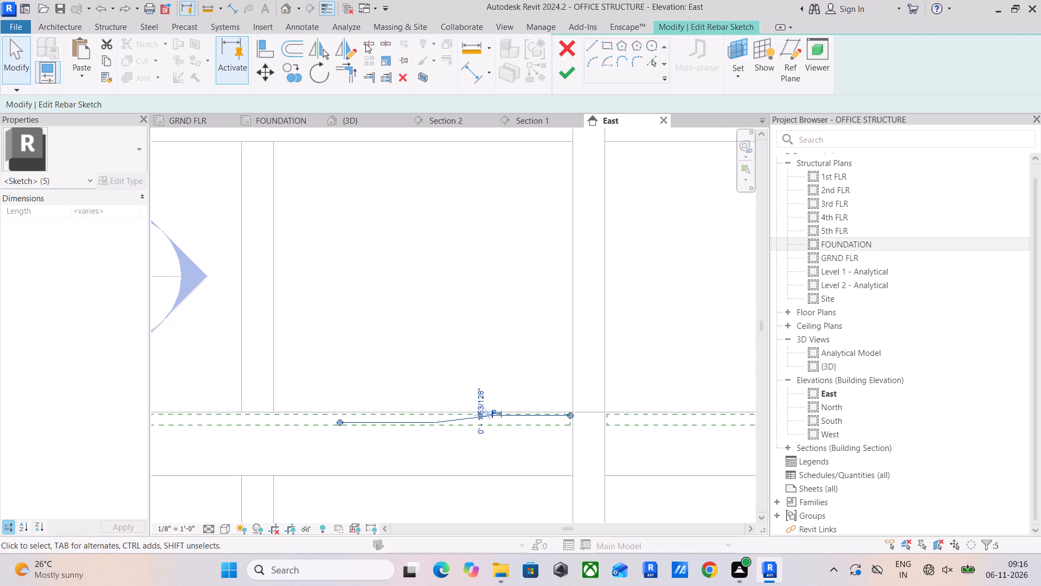
pyautogui.click(351, 47)
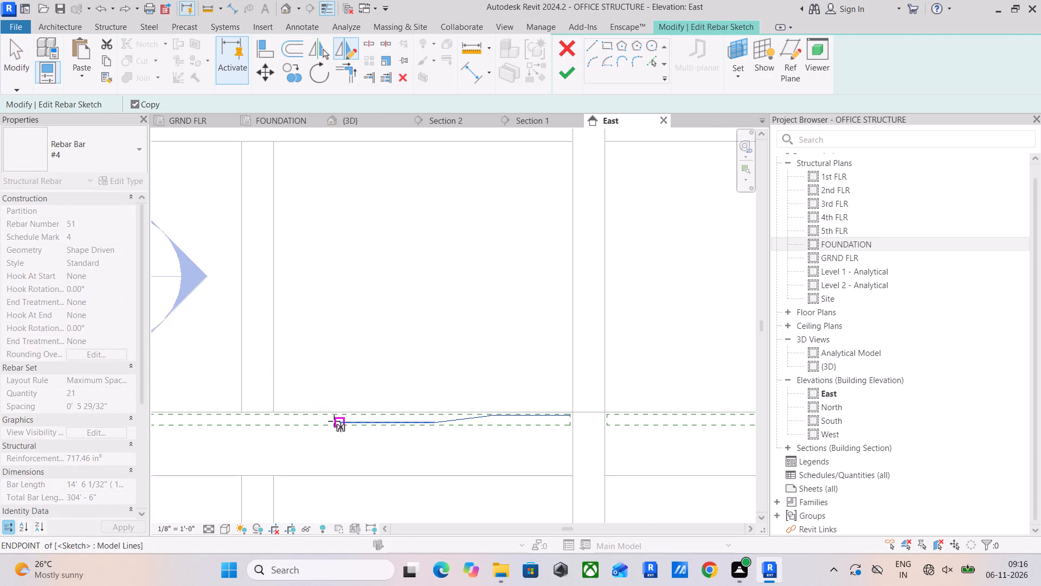
pyautogui.moveTo(334, 421); pyautogui.dragTo(339, 412)
pyautogui.click(342, 337)
pyautogui.scroll(-5, 342, 337)
pyautogui.moveTo(343, 340); pyautogui.dragTo(379, 351, button='middle')
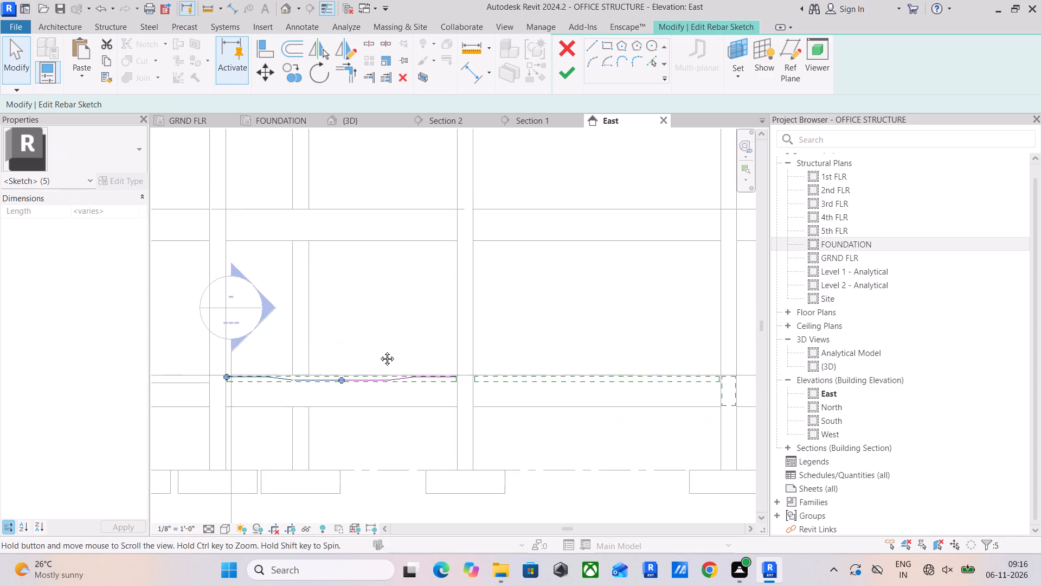
pyautogui.moveTo(379, 351); pyautogui.dragTo(408, 365, button='middle')
pyautogui.click(411, 360)
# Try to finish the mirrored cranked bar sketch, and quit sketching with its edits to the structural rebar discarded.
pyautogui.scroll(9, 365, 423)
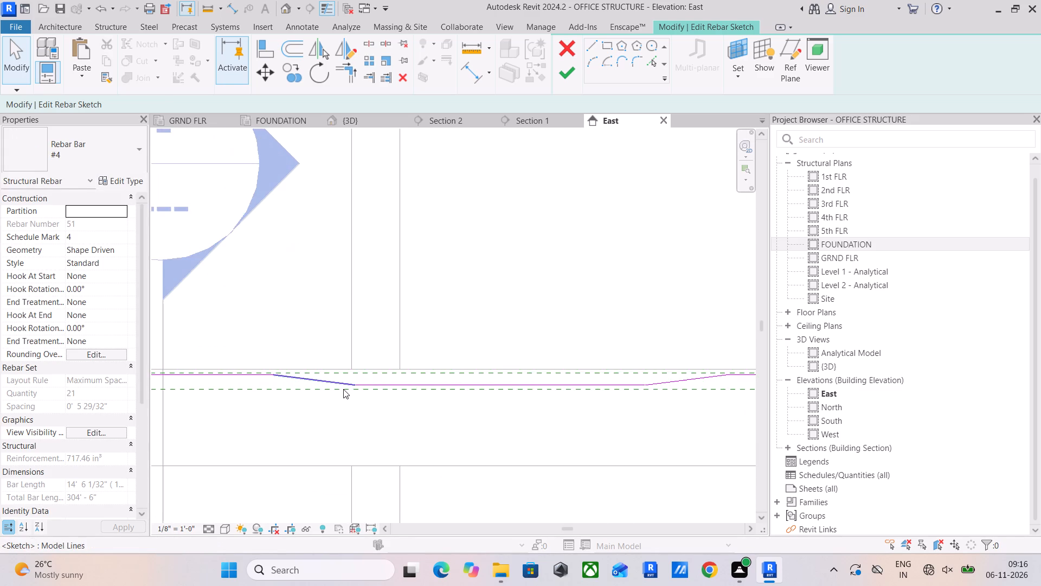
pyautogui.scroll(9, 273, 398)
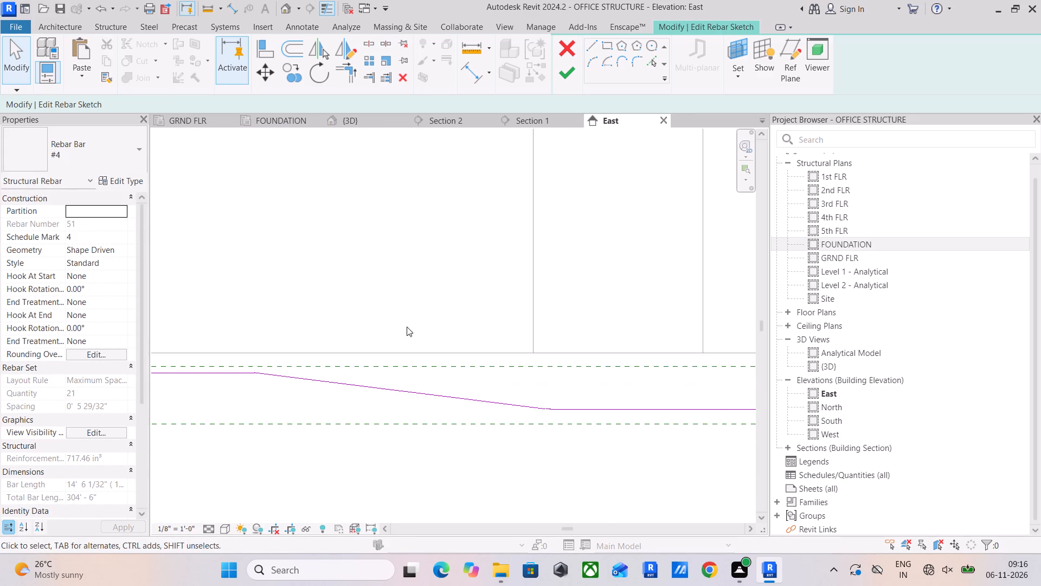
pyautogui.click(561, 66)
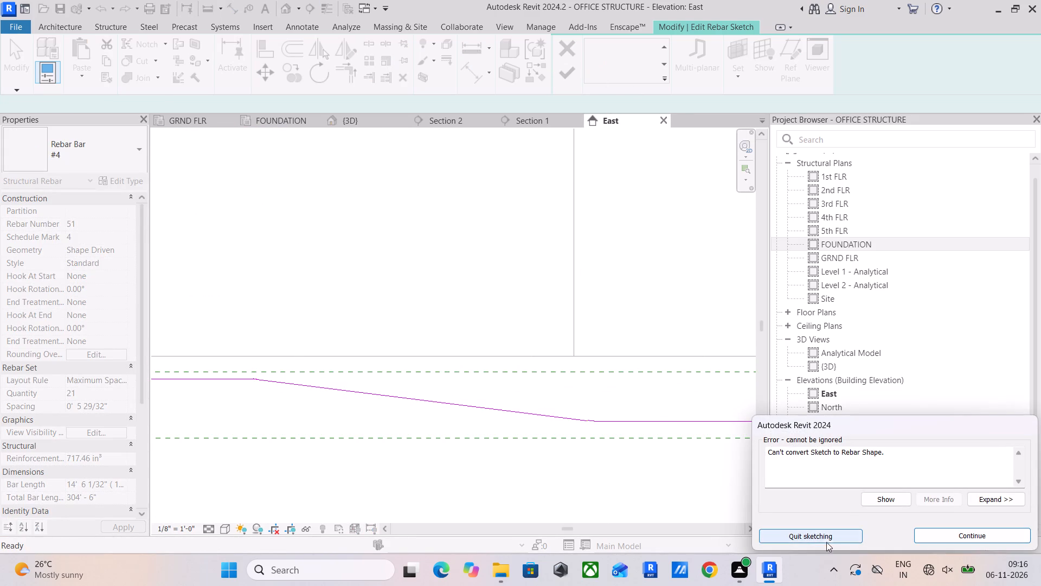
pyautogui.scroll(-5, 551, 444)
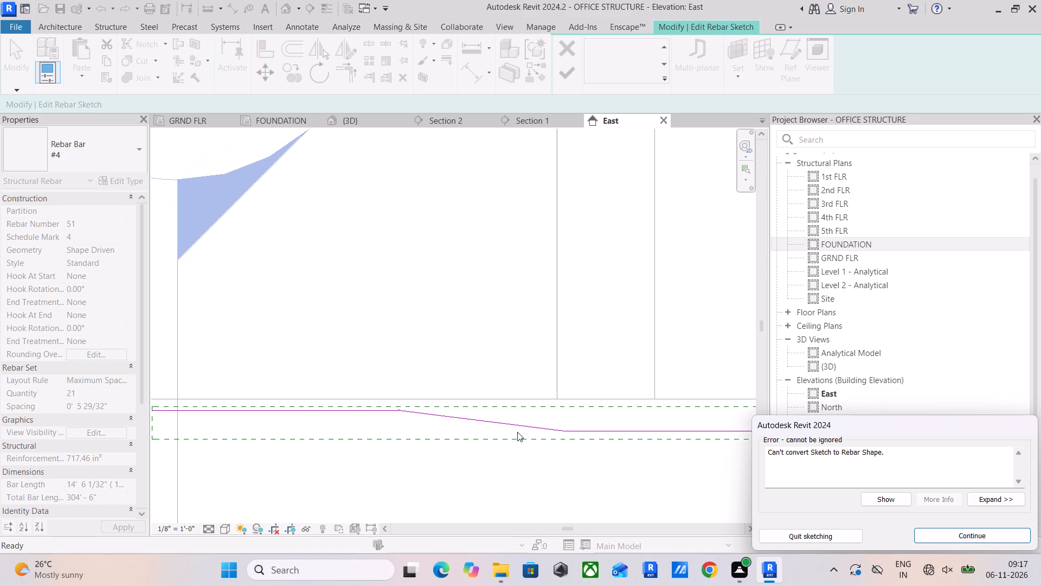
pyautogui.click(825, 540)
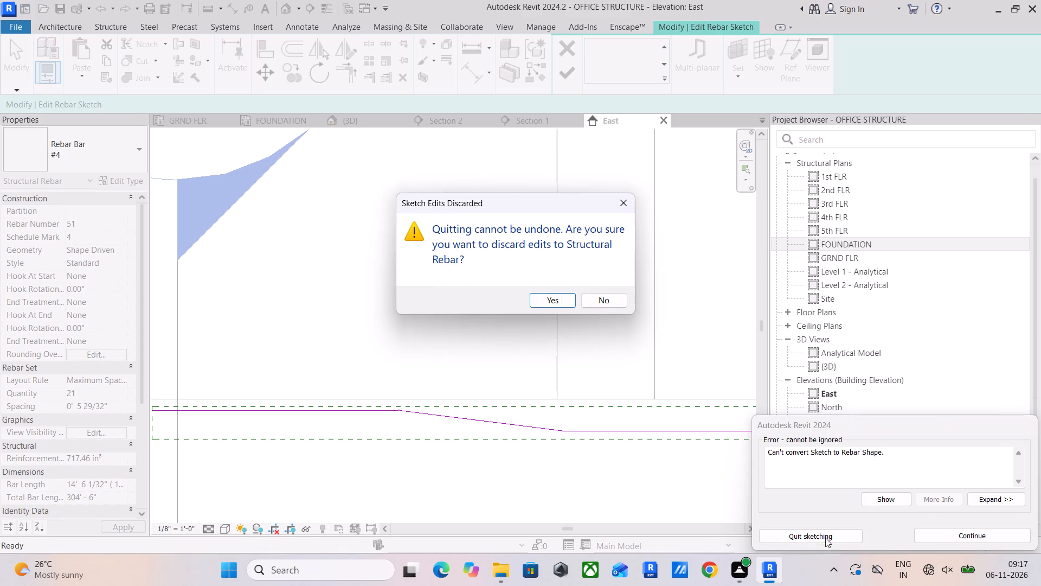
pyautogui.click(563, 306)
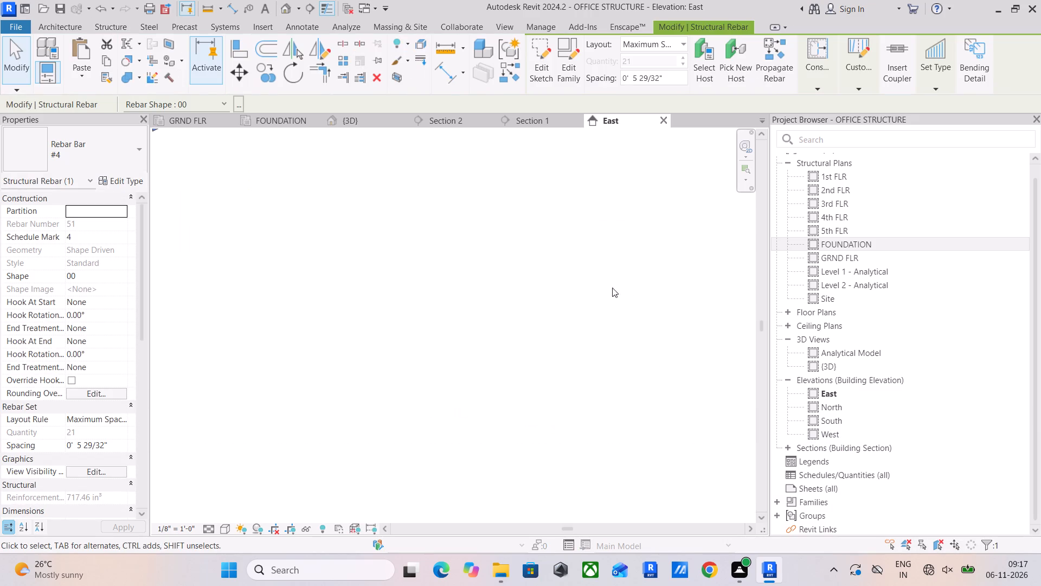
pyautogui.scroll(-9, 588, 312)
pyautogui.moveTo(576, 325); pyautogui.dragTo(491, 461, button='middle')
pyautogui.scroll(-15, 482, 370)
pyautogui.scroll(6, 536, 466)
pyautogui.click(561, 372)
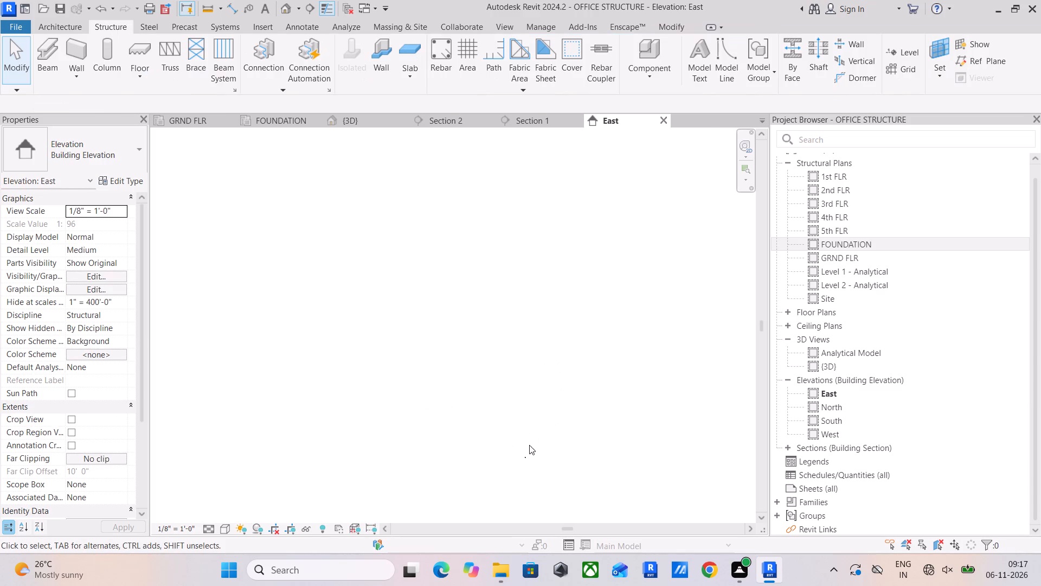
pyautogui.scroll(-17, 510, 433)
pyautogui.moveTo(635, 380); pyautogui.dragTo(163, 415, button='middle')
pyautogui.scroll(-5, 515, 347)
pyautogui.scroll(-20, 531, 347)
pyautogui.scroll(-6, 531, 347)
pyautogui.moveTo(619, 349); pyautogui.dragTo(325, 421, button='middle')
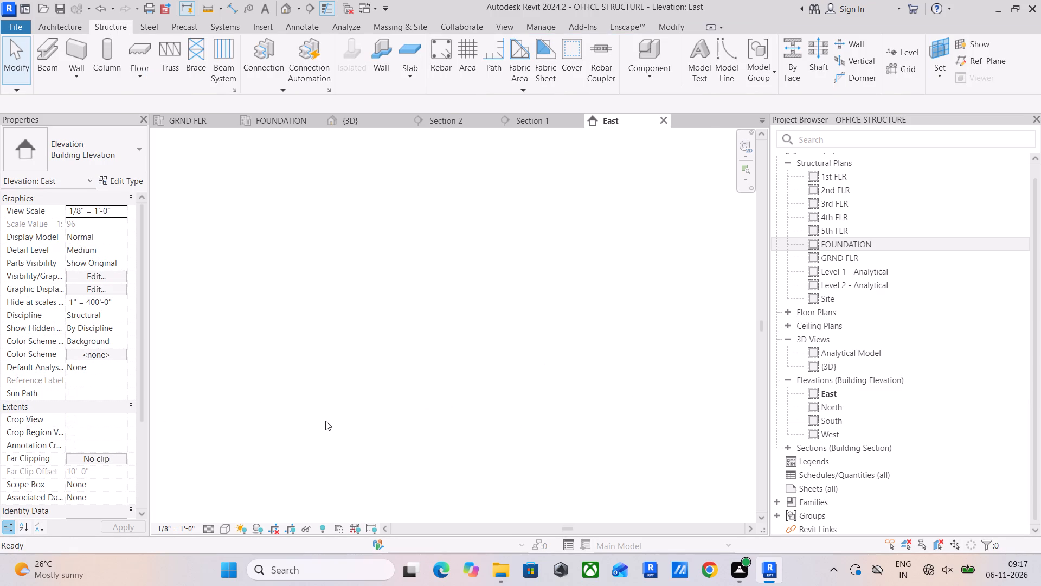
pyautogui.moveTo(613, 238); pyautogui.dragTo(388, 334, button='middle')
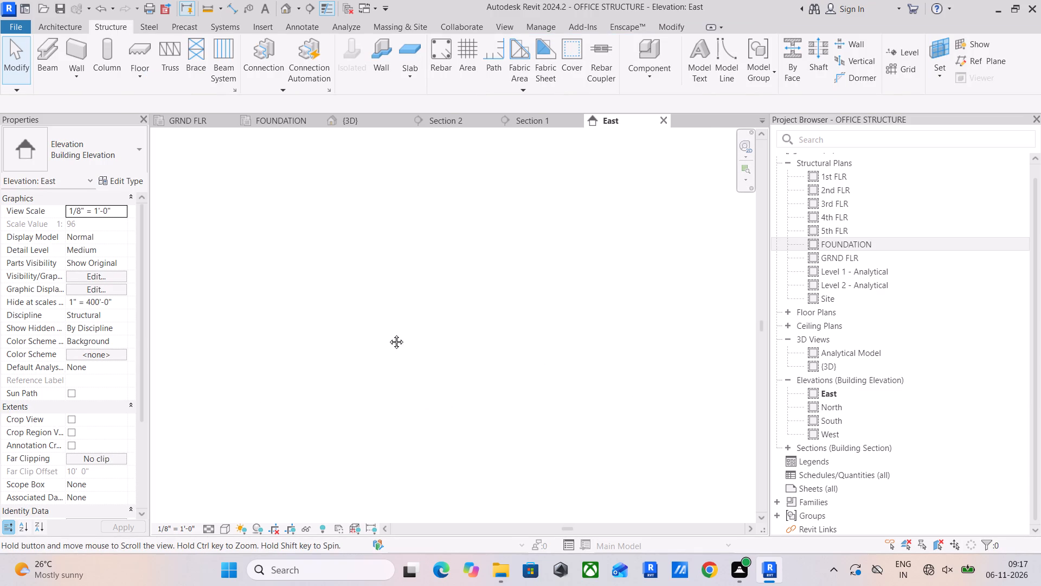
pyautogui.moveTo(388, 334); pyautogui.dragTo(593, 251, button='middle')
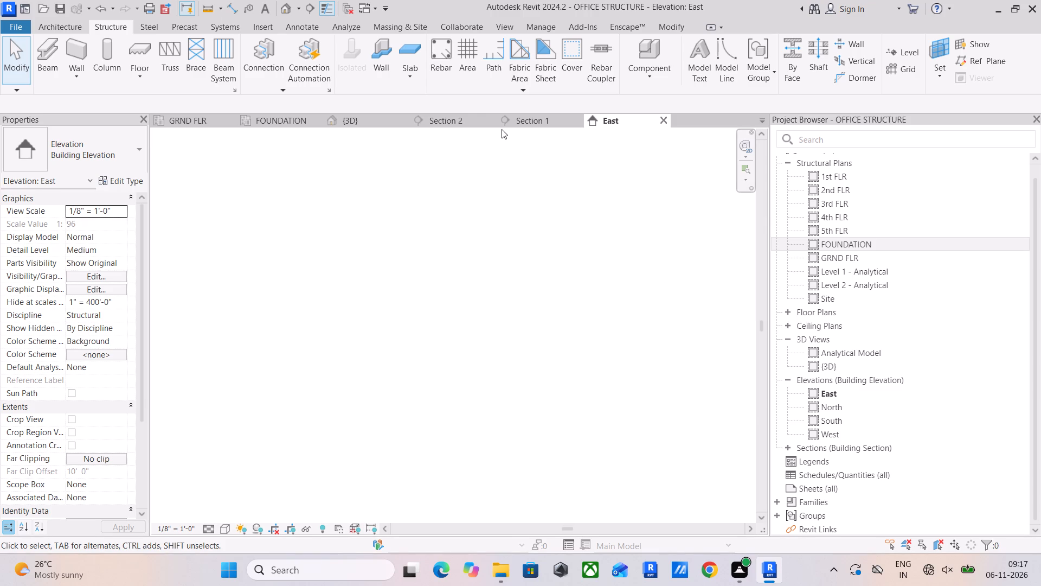
# Examine the straight #4 slab bar set and its surrounding beams in Section 1 and the 3D view.
pyautogui.click(534, 119)
pyautogui.scroll(-11, 469, 281)
pyautogui.moveTo(465, 307); pyautogui.dragTo(381, 379, button='middle')
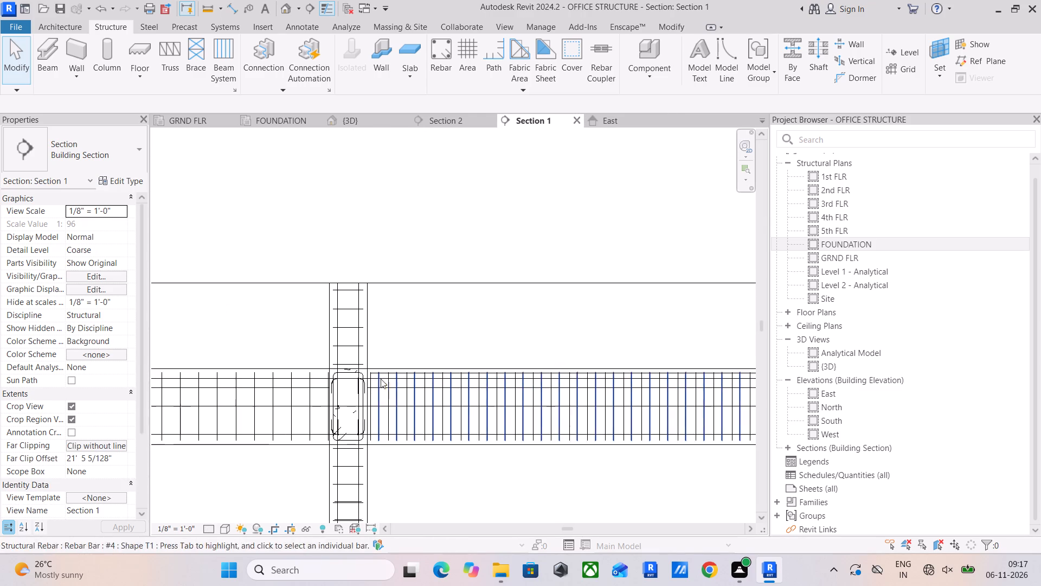
pyautogui.click(360, 115)
pyautogui.moveTo(433, 328); pyautogui.dragTo(441, 207, button='middle')
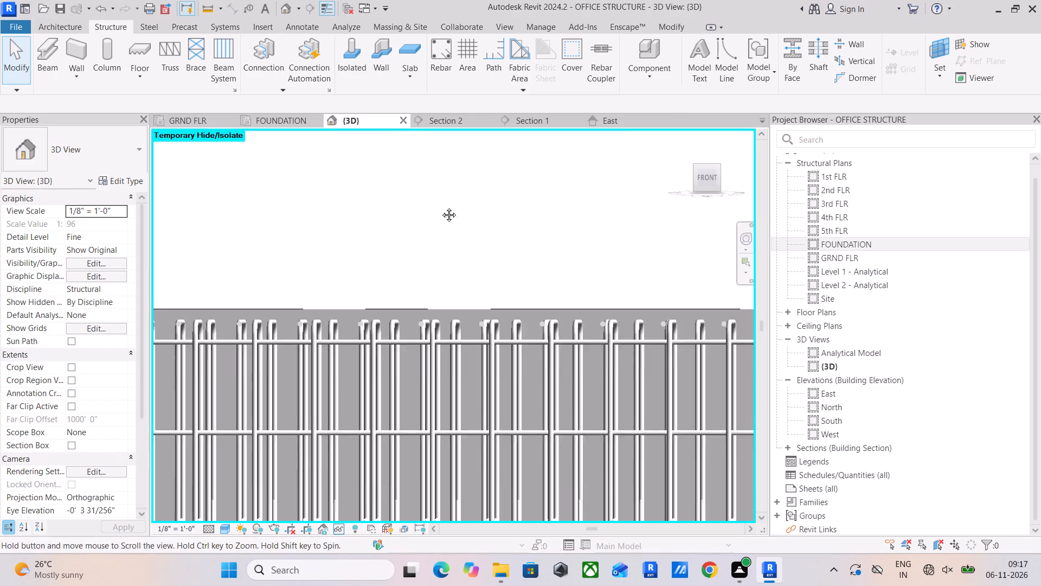
pyautogui.moveTo(441, 207); pyautogui.dragTo(441, 180, button='middle')
pyautogui.scroll(-9, 454, 316)
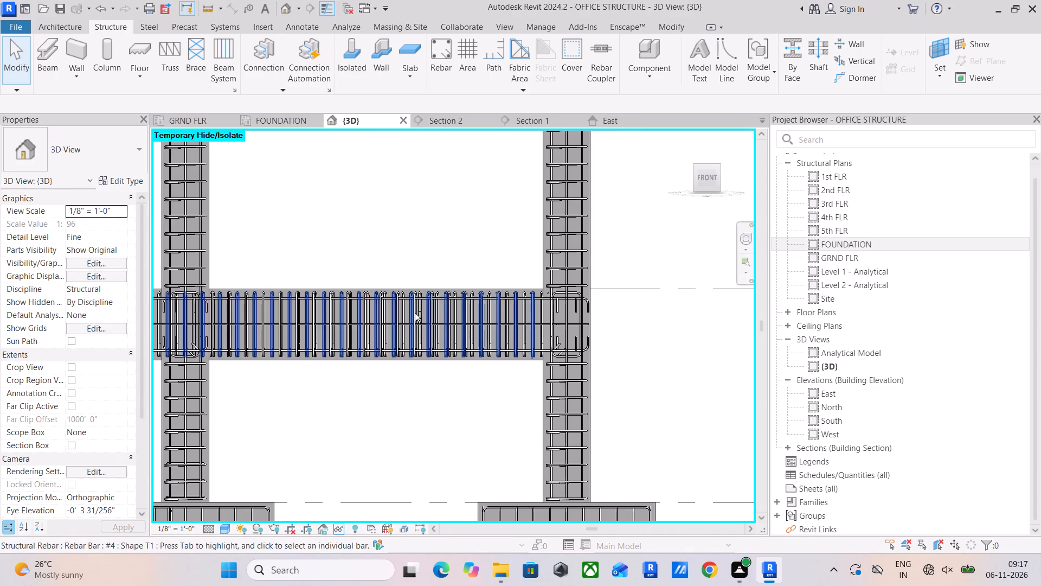
pyautogui.keyDown('shift'); pyautogui.moveTo(416, 318); pyautogui.dragTo(468, 377, button='middle'); pyautogui.keyUp('shift')
pyautogui.scroll(4, 464, 349)
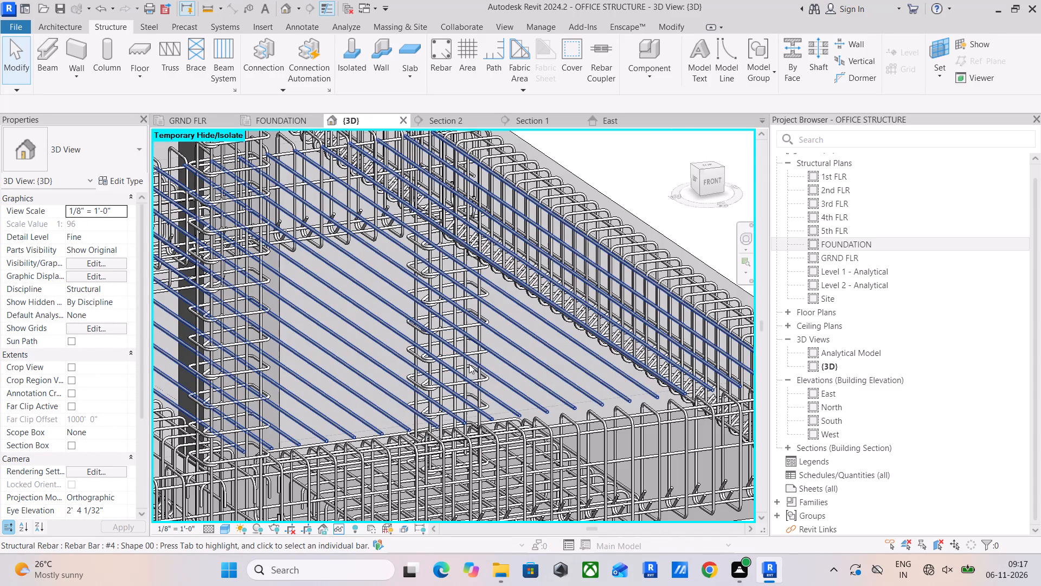
pyautogui.click(474, 362)
pyautogui.scroll(-5, 492, 350)
pyautogui.keyDown('shift'); pyautogui.moveTo(537, 345); pyautogui.dragTo(412, 360, button='middle'); pyautogui.keyUp('shift')
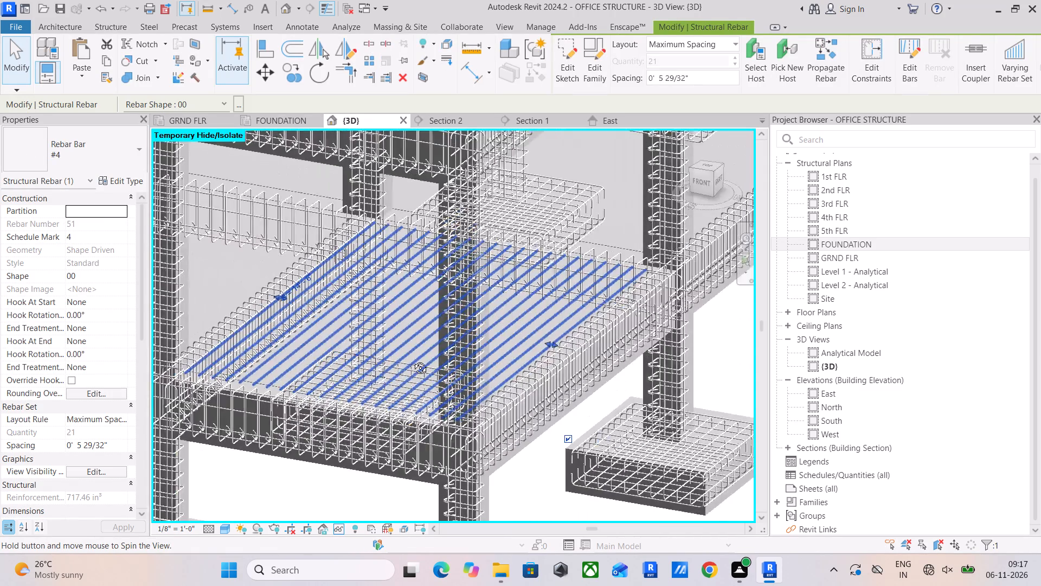
pyautogui.keyDown('shift'); pyautogui.moveTo(412, 360); pyautogui.dragTo(307, 367, button='middle'); pyautogui.keyUp('shift')
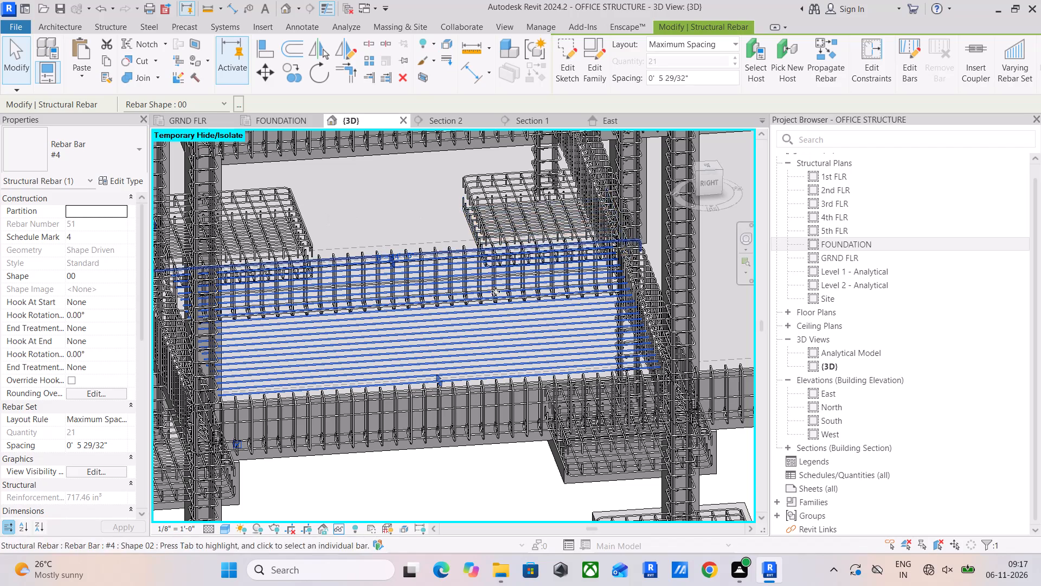
# Set the detail level of the Section 1 view to Fine.
pyautogui.click(541, 118)
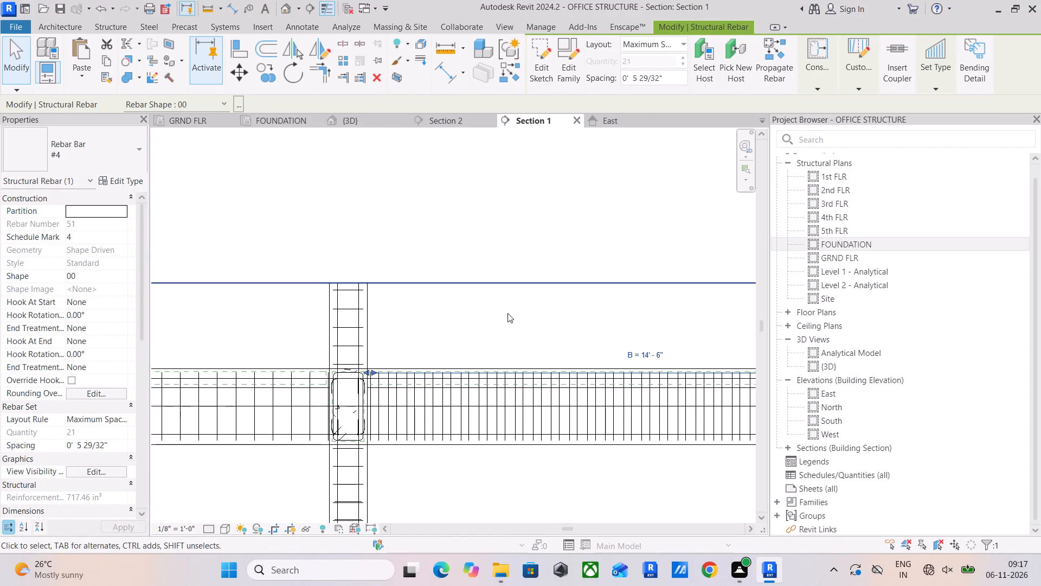
pyautogui.scroll(6, 348, 370)
pyautogui.scroll(5, 486, 369)
pyautogui.scroll(8, 307, 380)
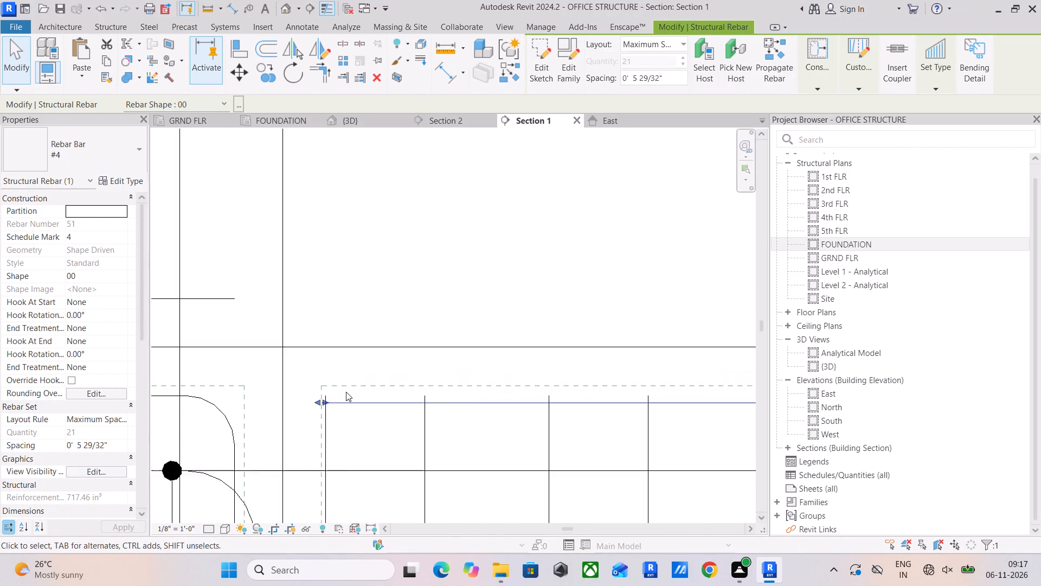
pyautogui.scroll(2, 346, 392)
pyautogui.press('Escape')
pyautogui.scroll(-12, 353, 352)
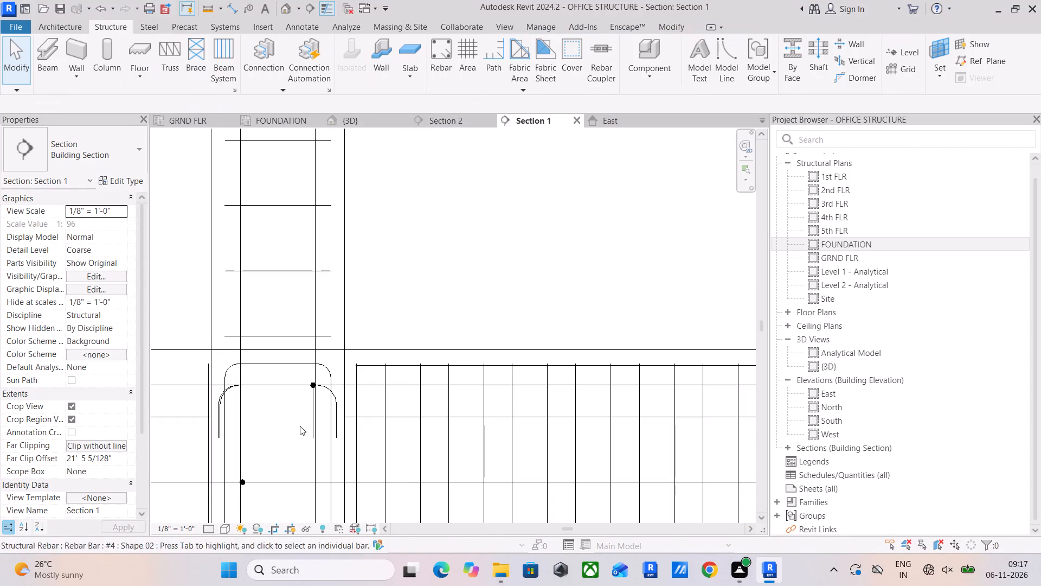
pyautogui.click(206, 527)
pyautogui.click(218, 517)
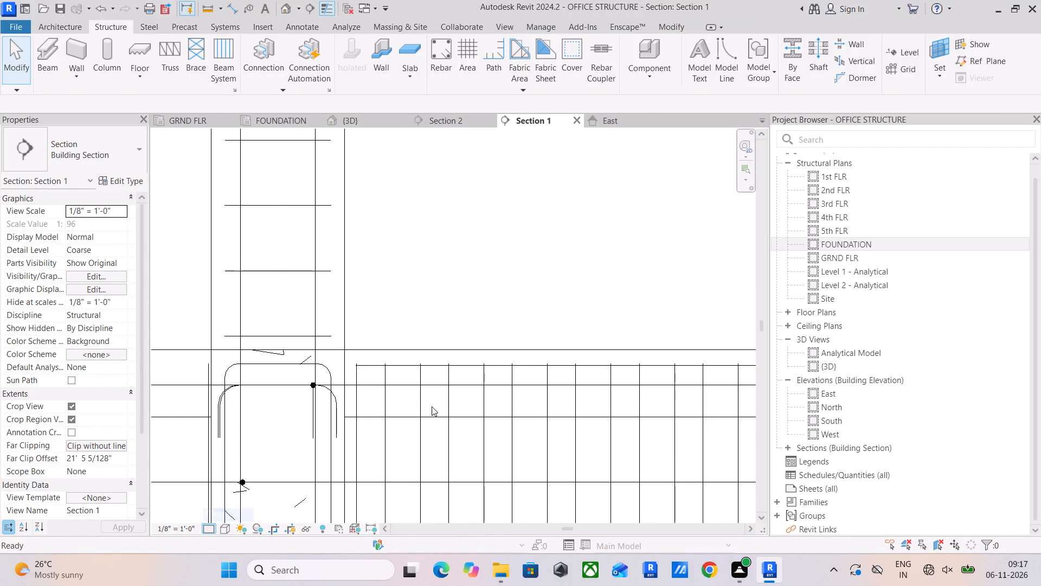
# Examine the #4 slab bars and beam stirrups along the GRND FLR slab in Section 1.
pyautogui.moveTo(446, 379); pyautogui.dragTo(285, 395, button='middle')
pyautogui.scroll(-4, 395, 362)
pyautogui.moveTo(445, 361); pyautogui.dragTo(191, 359, button='middle')
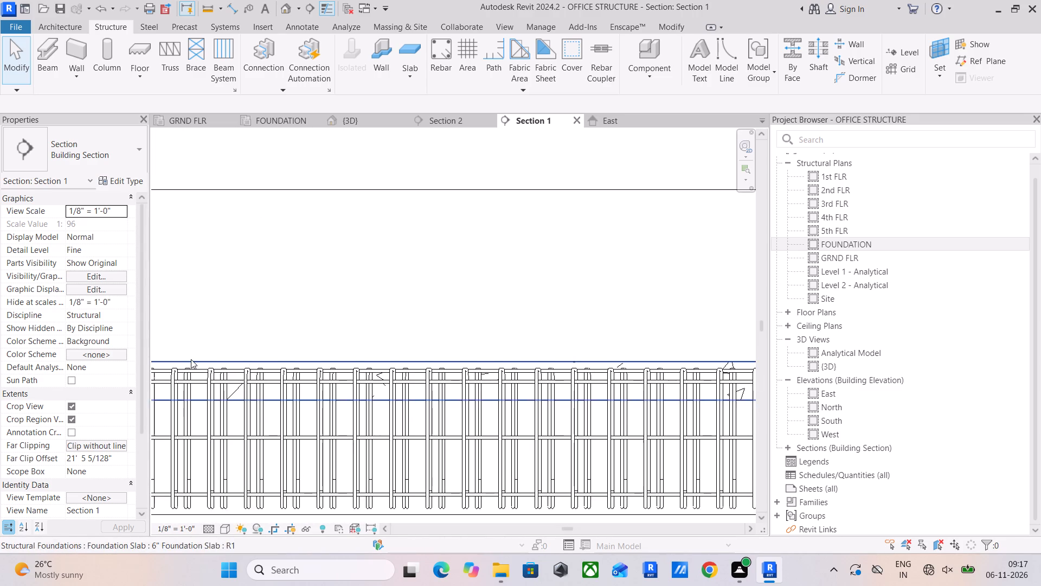
pyautogui.scroll(5, 89, 355)
pyautogui.moveTo(369, 396); pyautogui.dragTo(591, 439, button='middle')
pyautogui.scroll(11, 330, 412)
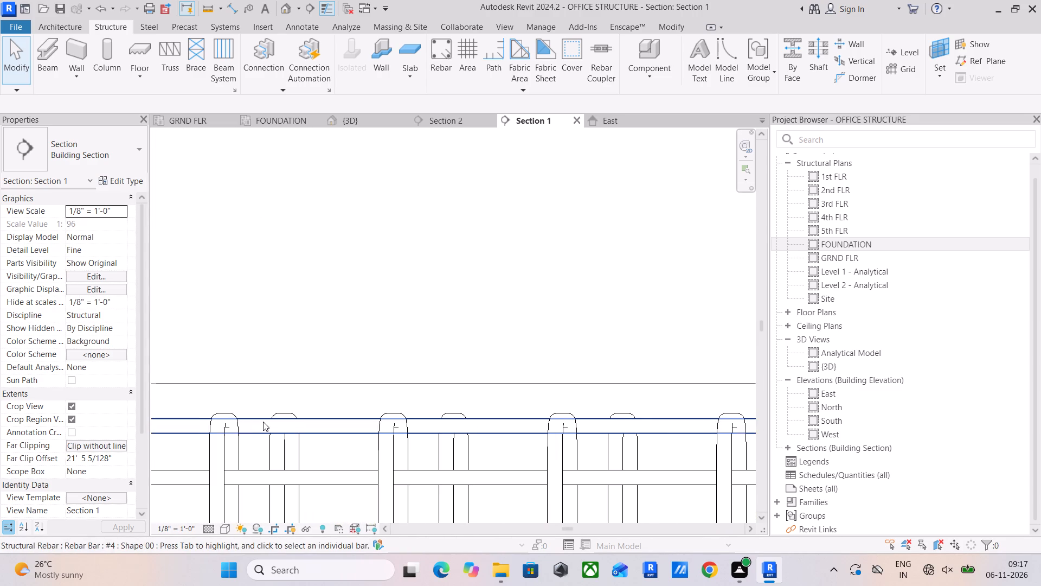
pyautogui.moveTo(263, 422); pyautogui.dragTo(306, 417, button='middle')
pyautogui.scroll(-19, 365, 385)
pyautogui.moveTo(439, 396); pyautogui.dragTo(202, 399, button='middle')
pyautogui.scroll(-3, 394, 411)
pyautogui.keyDown('shift'); pyautogui.moveTo(457, 416); pyautogui.dragTo(394, 420, button='middle'); pyautogui.keyUp('shift')
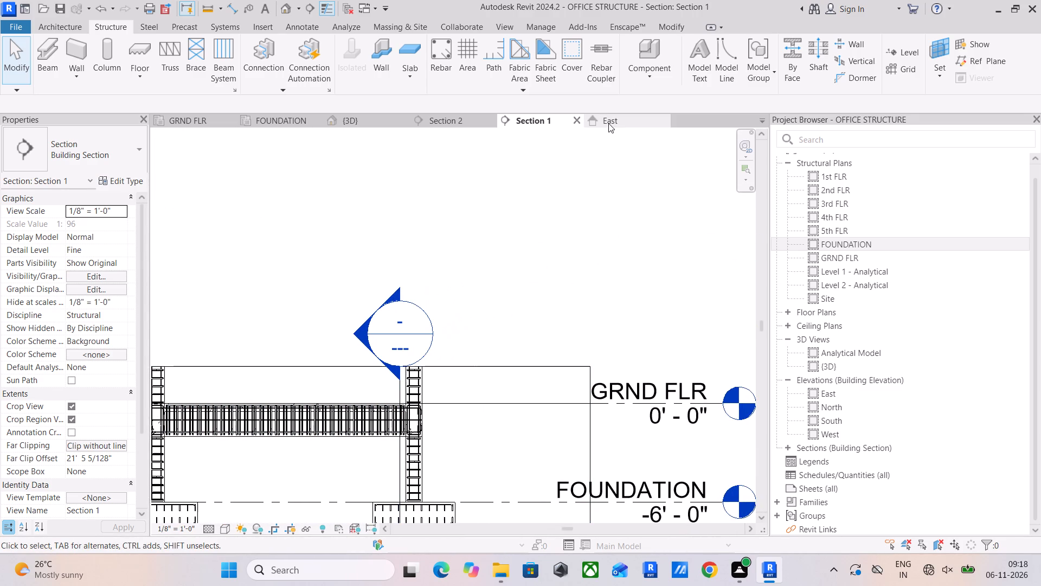
# In Section 2, start placing a straight #4 bar, shape 00, in the GRND FLR slab with Parallel to Work Plane orientation.
pyautogui.click(449, 124)
pyautogui.scroll(-6, 293, 351)
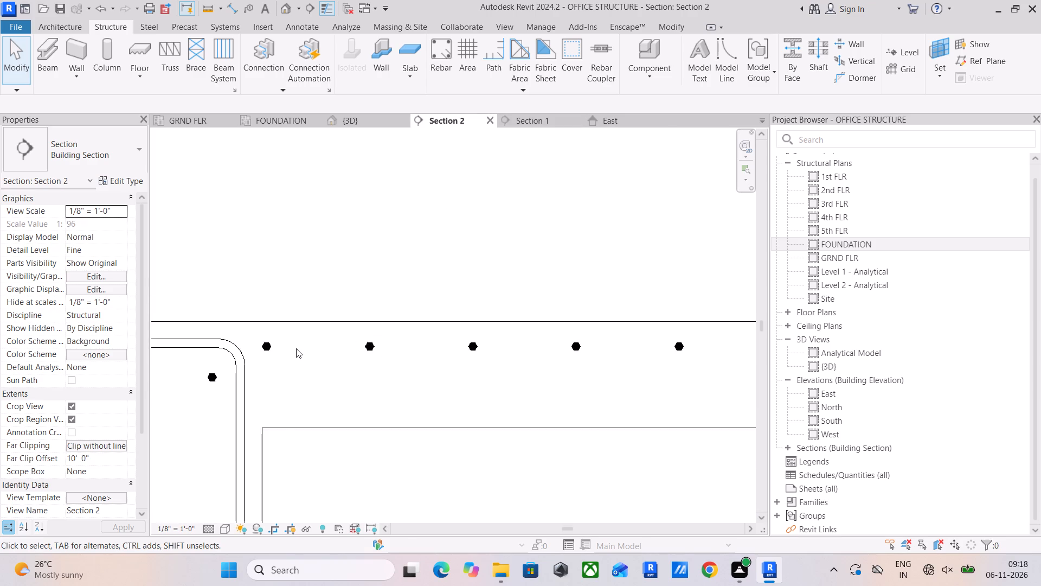
pyautogui.scroll(-12, 296, 348)
pyautogui.scroll(6, 338, 329)
pyautogui.scroll(3, 270, 376)
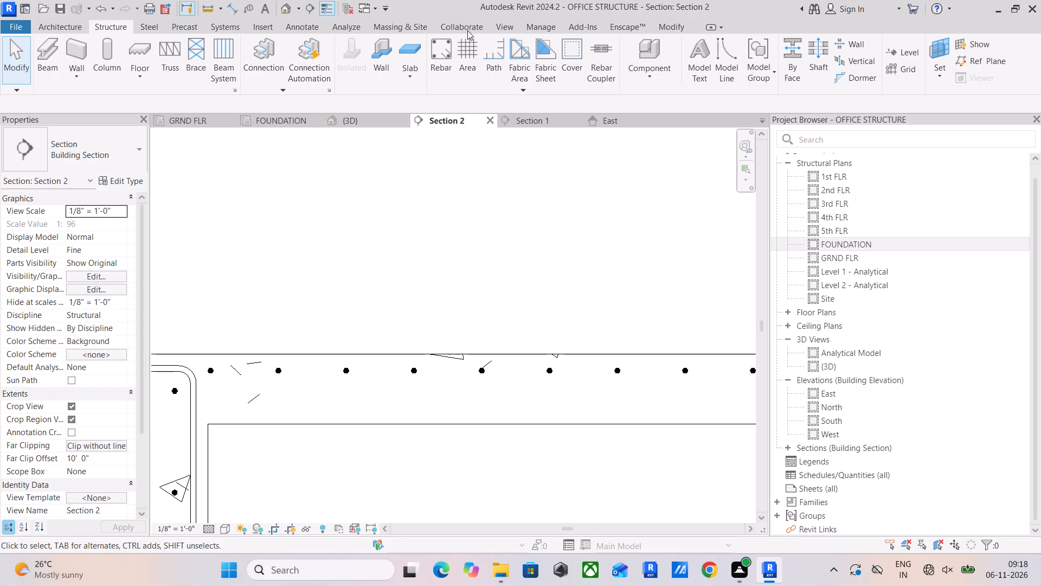
pyautogui.click(445, 54)
pyautogui.scroll(4, 214, 384)
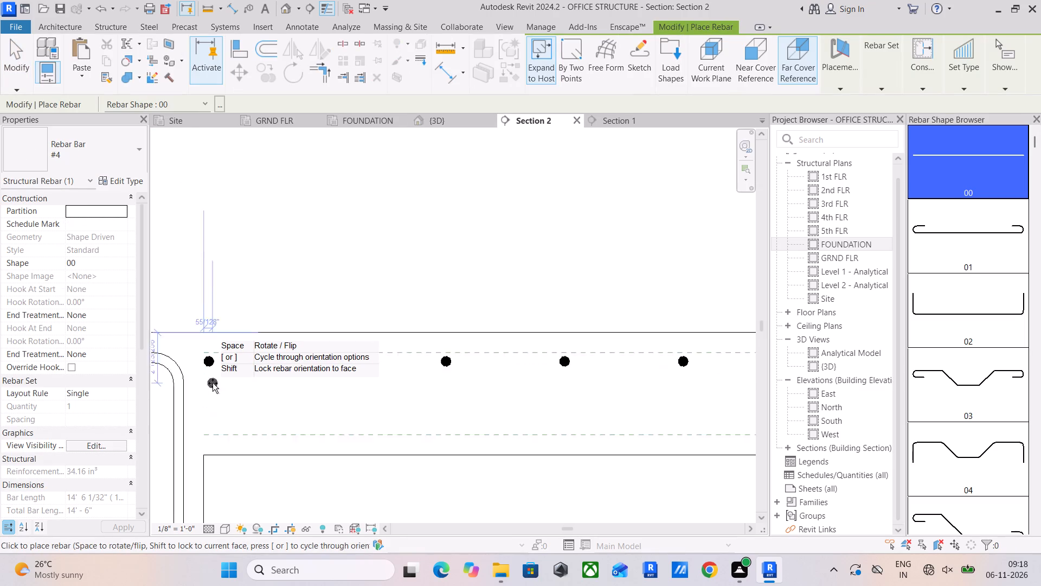
pyautogui.scroll(3, 213, 383)
pyautogui.moveTo(210, 405); pyautogui.dragTo(246, 350, button='middle')
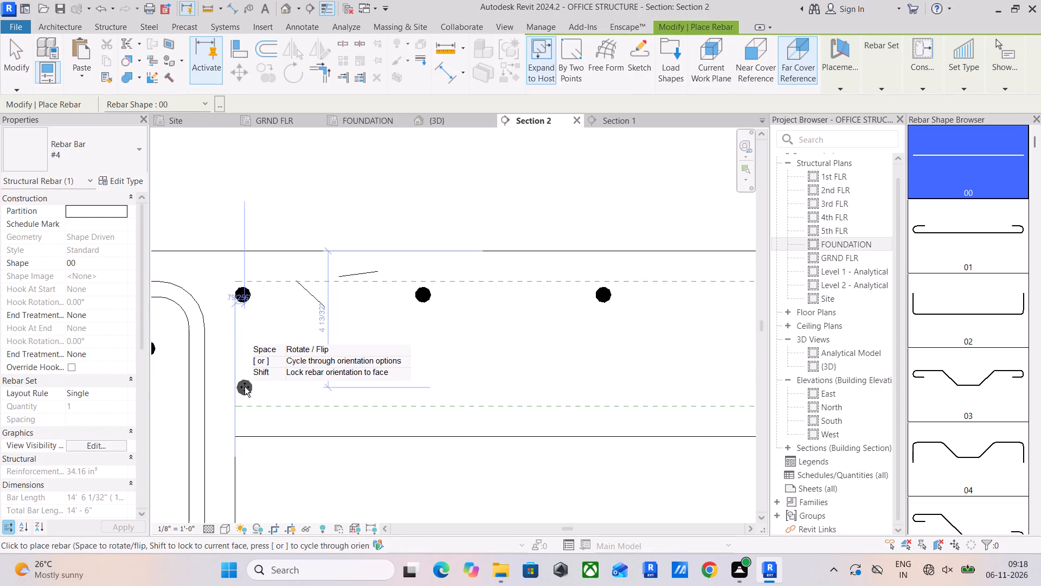
pyautogui.scroll(3, 244, 292)
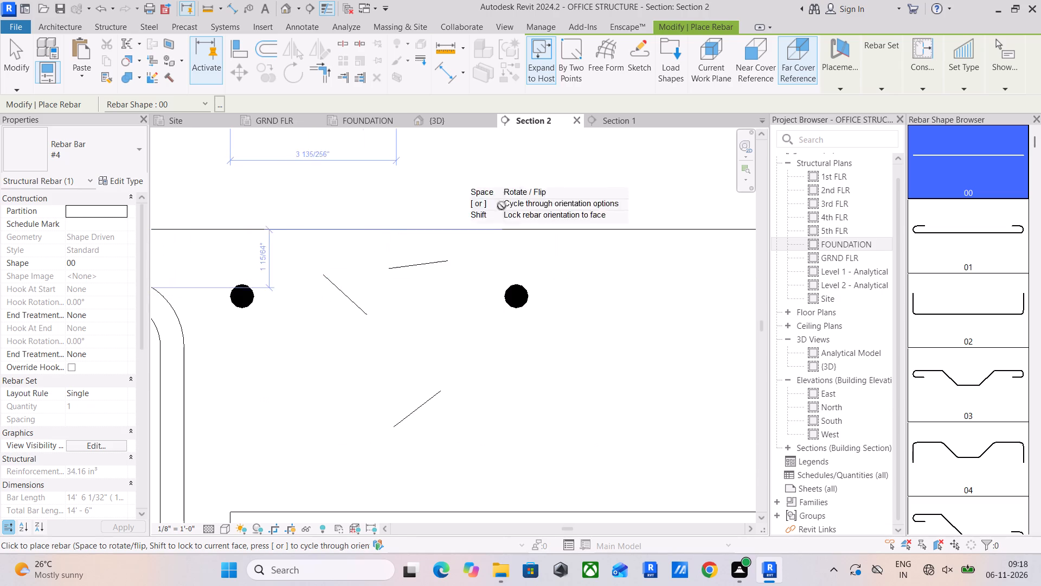
pyautogui.click(834, 74)
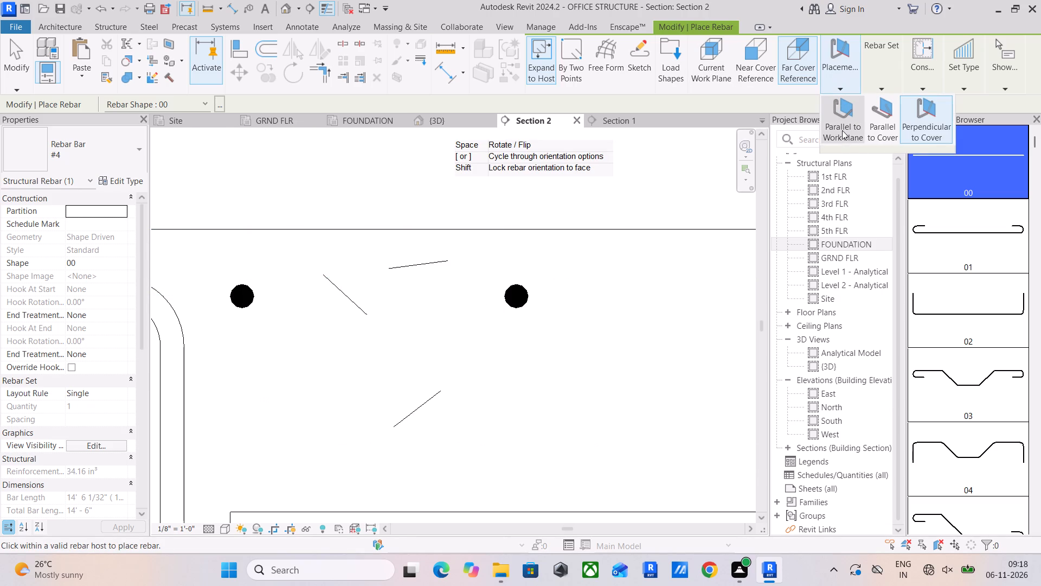
pyautogui.click(842, 130)
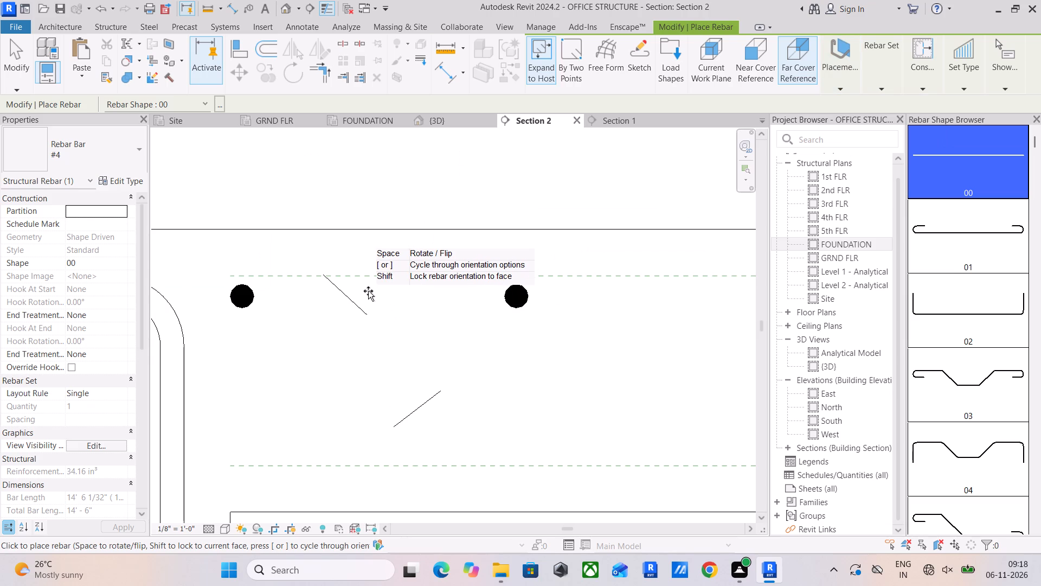
pyautogui.scroll(-10, 368, 291)
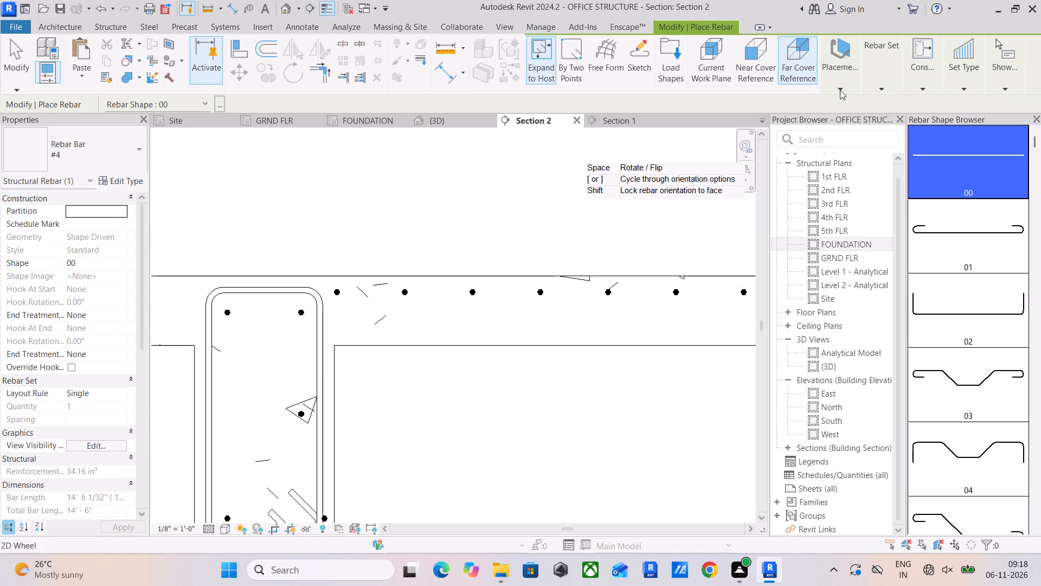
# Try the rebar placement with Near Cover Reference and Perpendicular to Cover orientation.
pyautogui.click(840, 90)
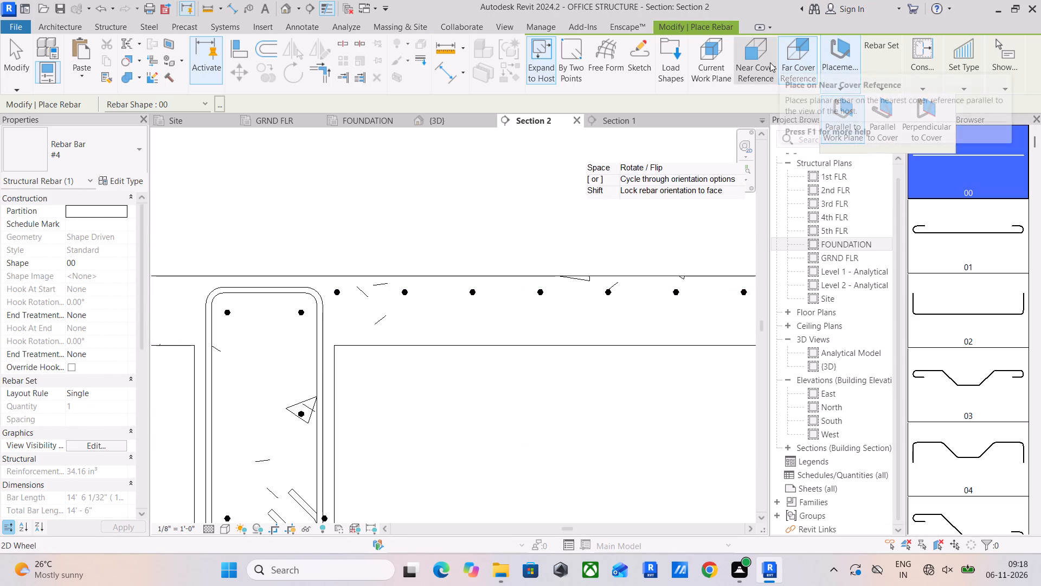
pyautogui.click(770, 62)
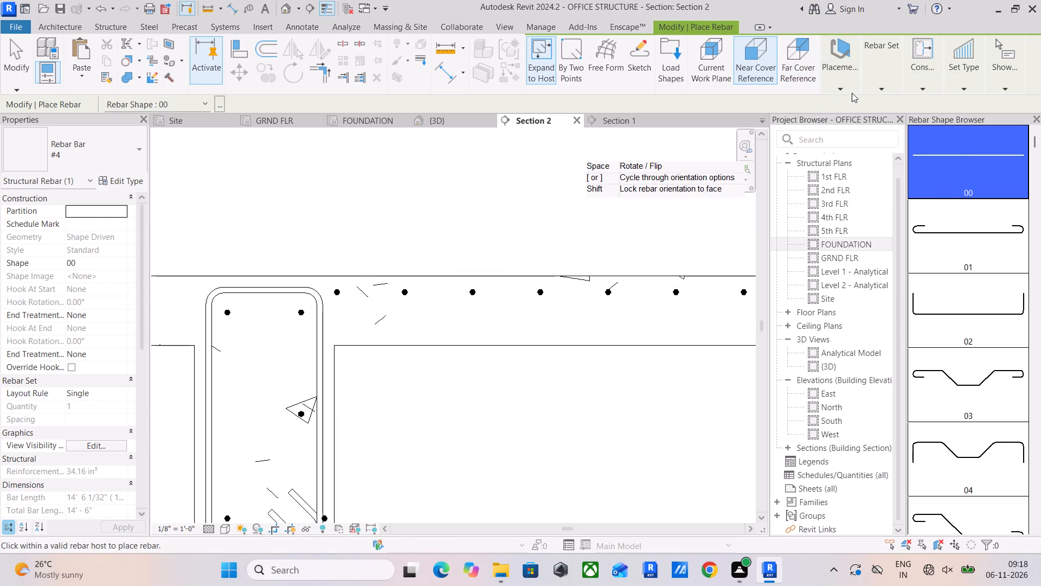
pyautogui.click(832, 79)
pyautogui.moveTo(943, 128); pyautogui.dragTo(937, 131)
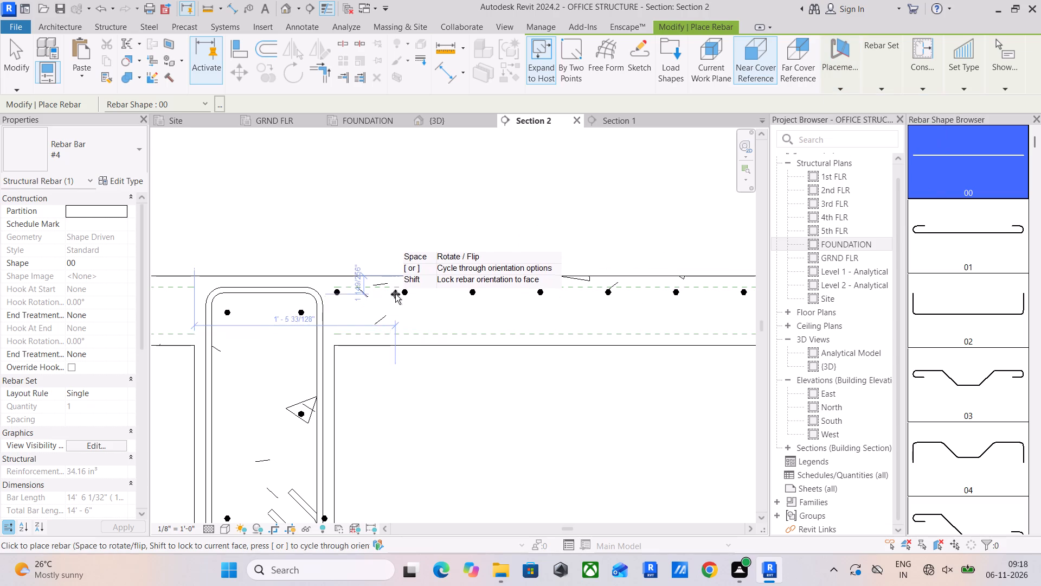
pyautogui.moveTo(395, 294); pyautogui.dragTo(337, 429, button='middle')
# Place the straight #4 bar on the current work plane, parallel to it, just below the row of slab bars in Section 2.
pyautogui.click(713, 63)
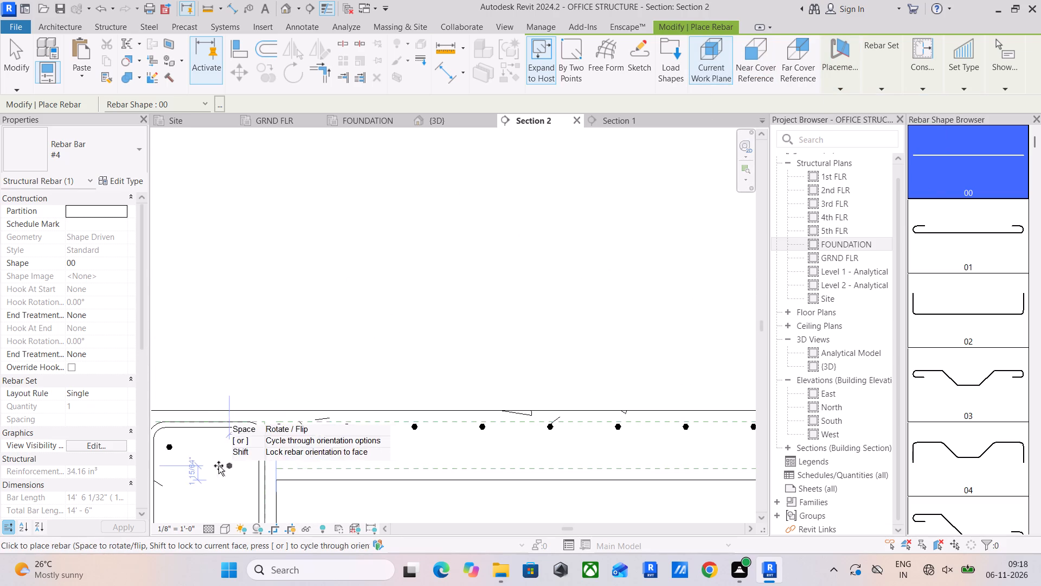
pyautogui.click(849, 77)
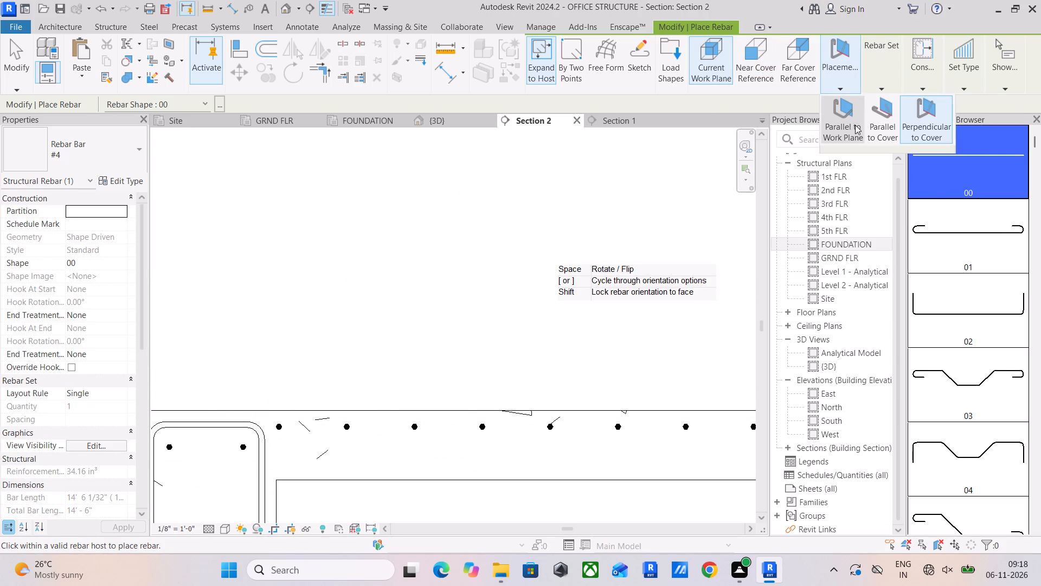
pyautogui.click(845, 122)
pyautogui.scroll(2, 477, 423)
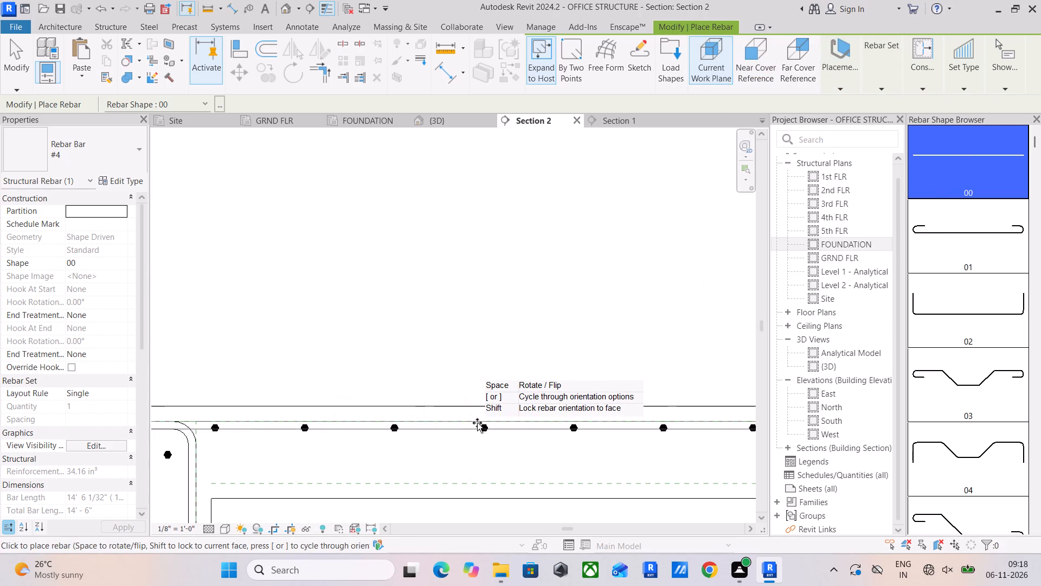
pyautogui.scroll(-5, 477, 423)
pyautogui.scroll(4, 522, 431)
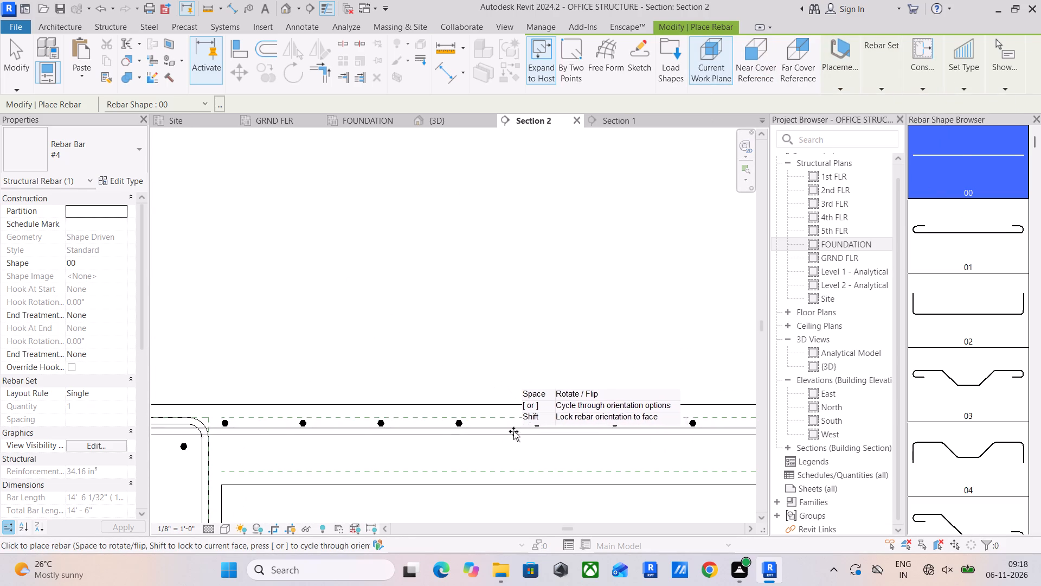
pyautogui.scroll(5, 515, 428)
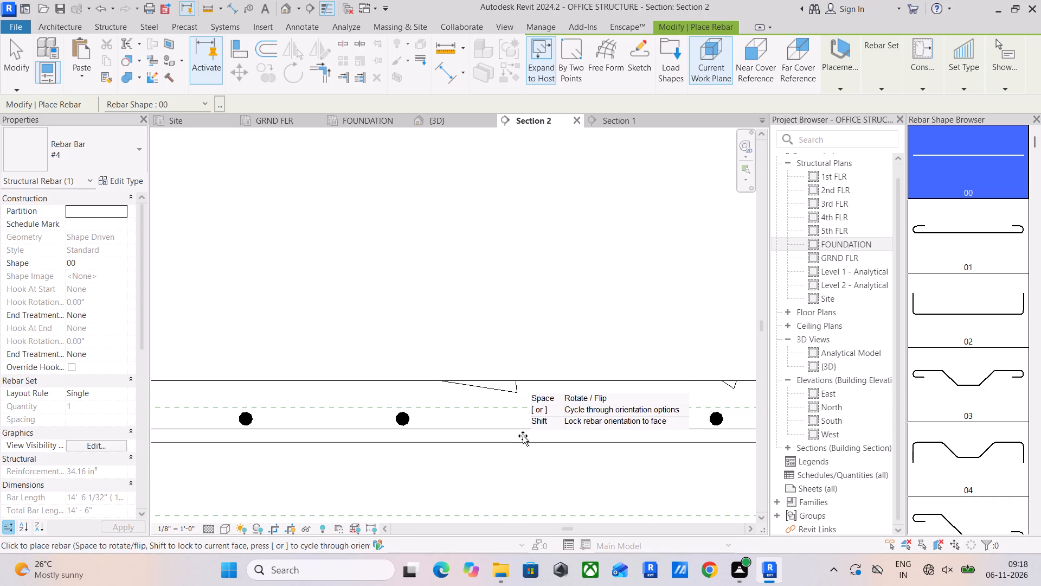
pyautogui.click(523, 436)
pyautogui.scroll(-4, 553, 441)
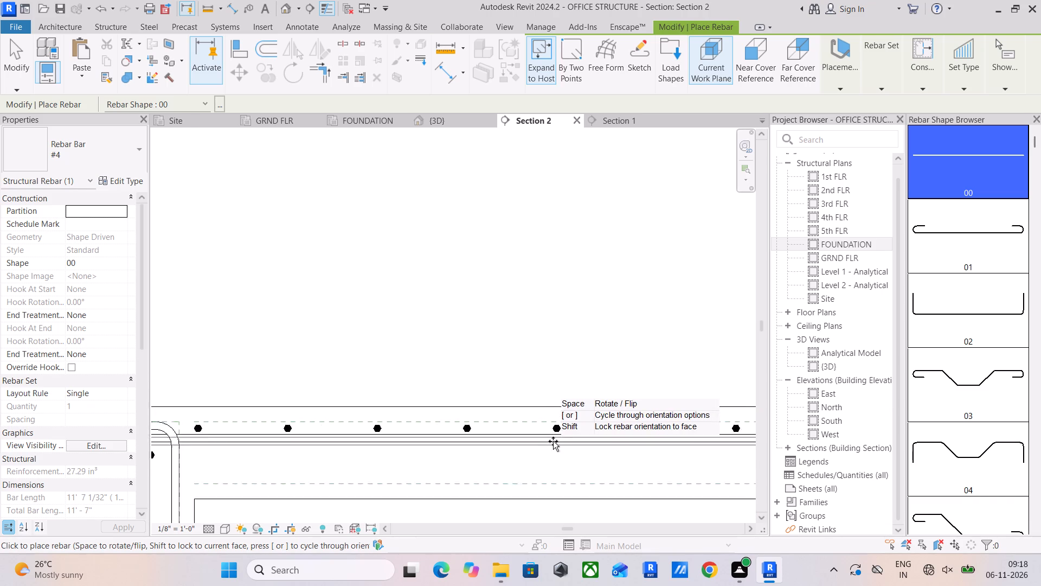
pyautogui.scroll(-1, 553, 441)
pyautogui.press('Escape')
pyautogui.press('Escape')
# Edit the new bar's sketch, drawing a 2" drop from the bar line, a 3' horizontal run and a vertical leg back up to it.
pyautogui.click(544, 443)
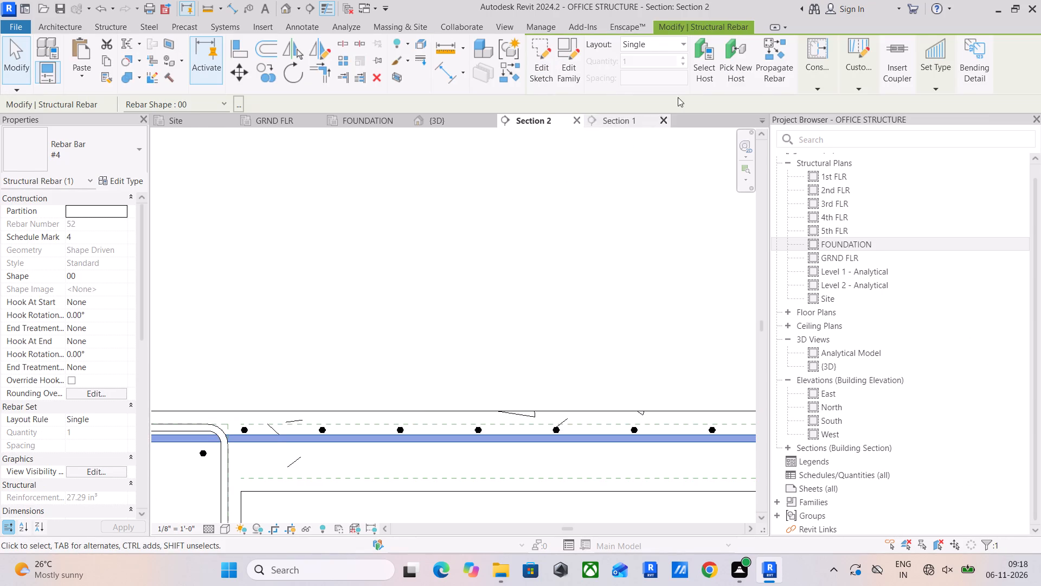
pyautogui.click(547, 51)
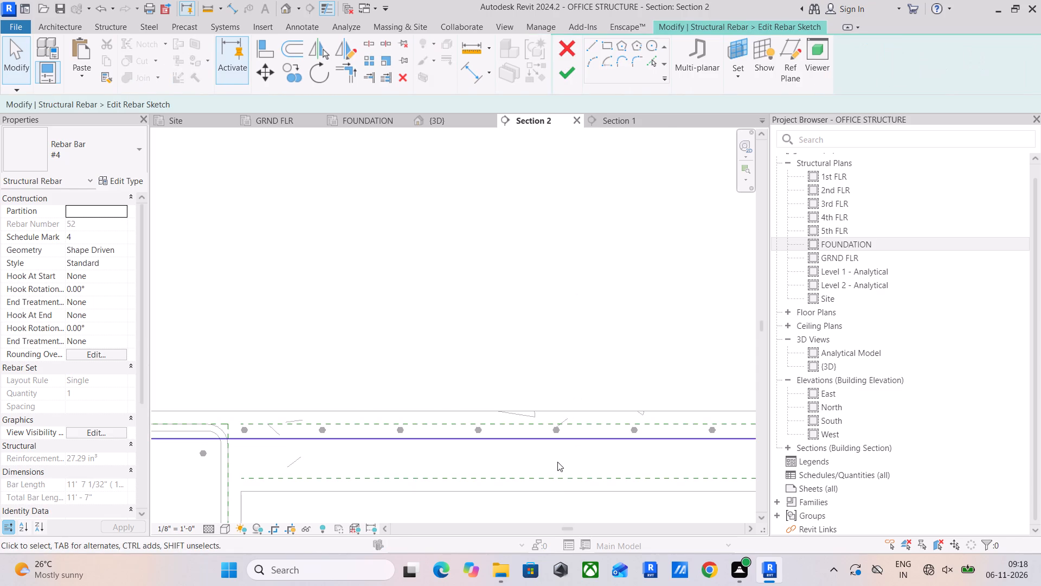
pyautogui.moveTo(557, 462); pyautogui.dragTo(407, 445, button='middle')
pyautogui.scroll(-3, 407, 445)
pyautogui.moveTo(423, 447); pyautogui.dragTo(404, 458, button='middle')
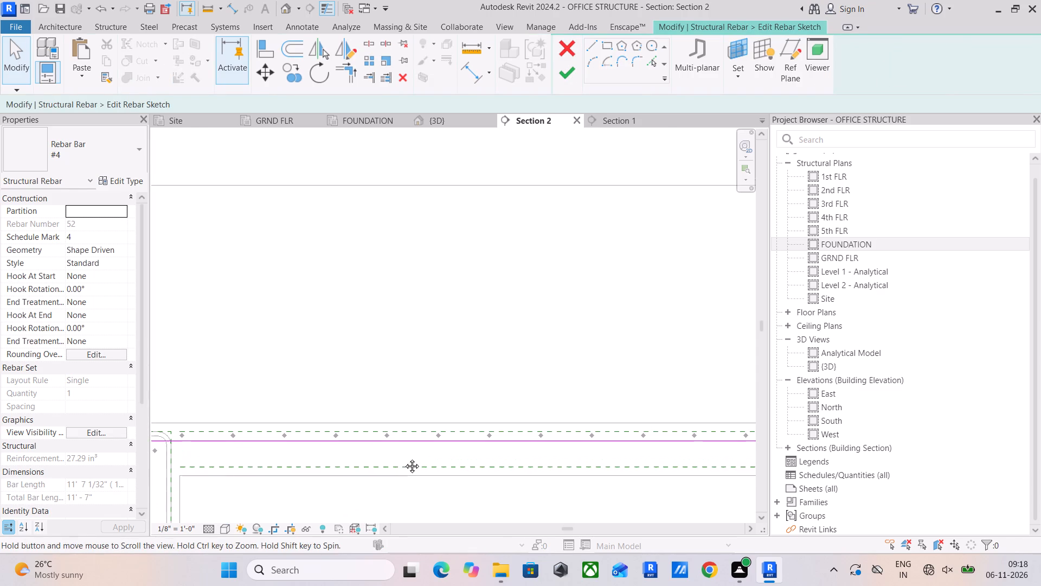
pyautogui.moveTo(404, 458); pyautogui.dragTo(402, 460, button='middle')
pyautogui.scroll(-3, 428, 462)
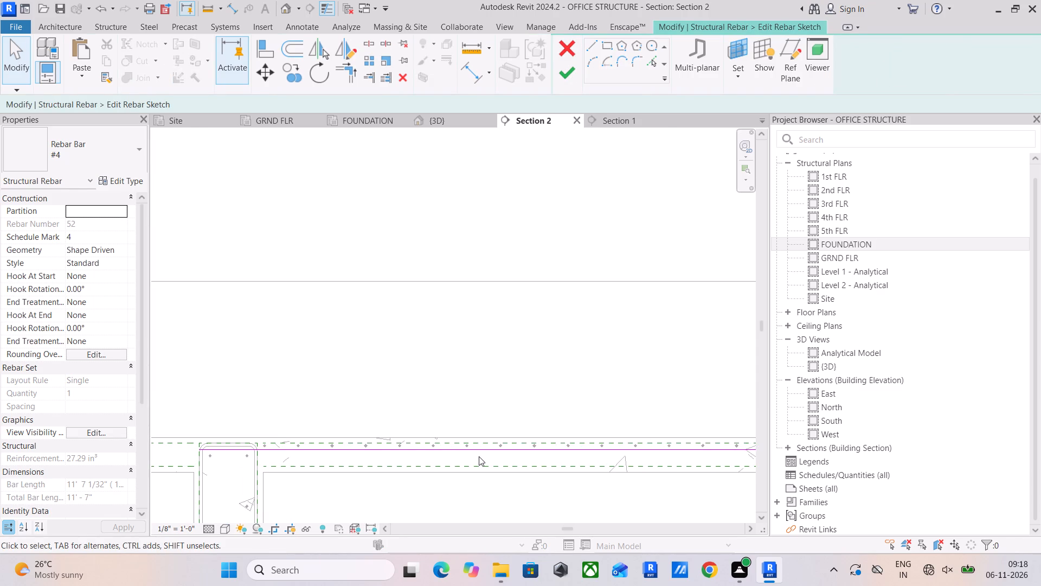
pyautogui.scroll(1, 479, 456)
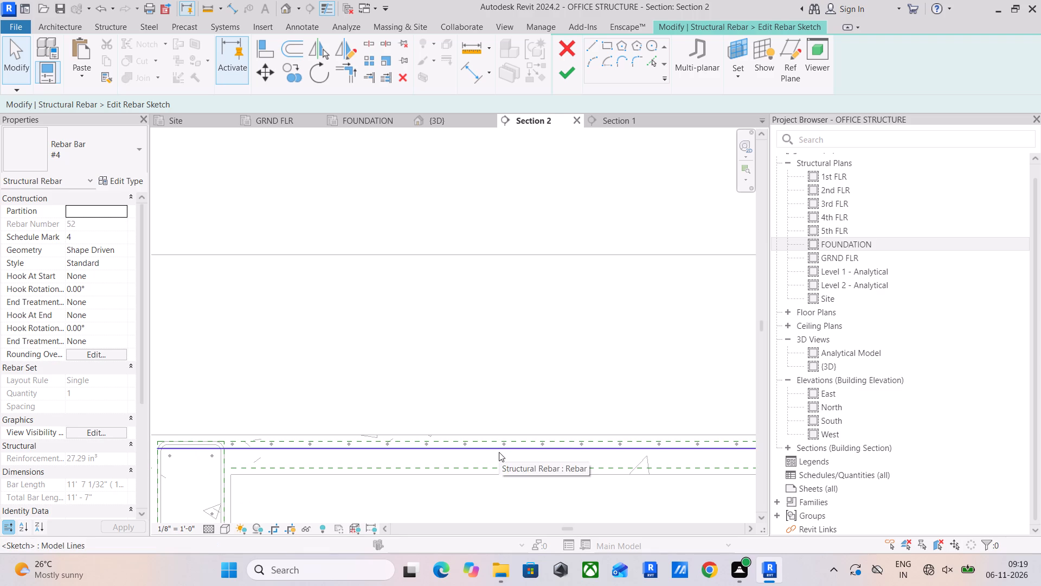
pyautogui.moveTo(526, 452); pyautogui.dragTo(471, 464, button='middle')
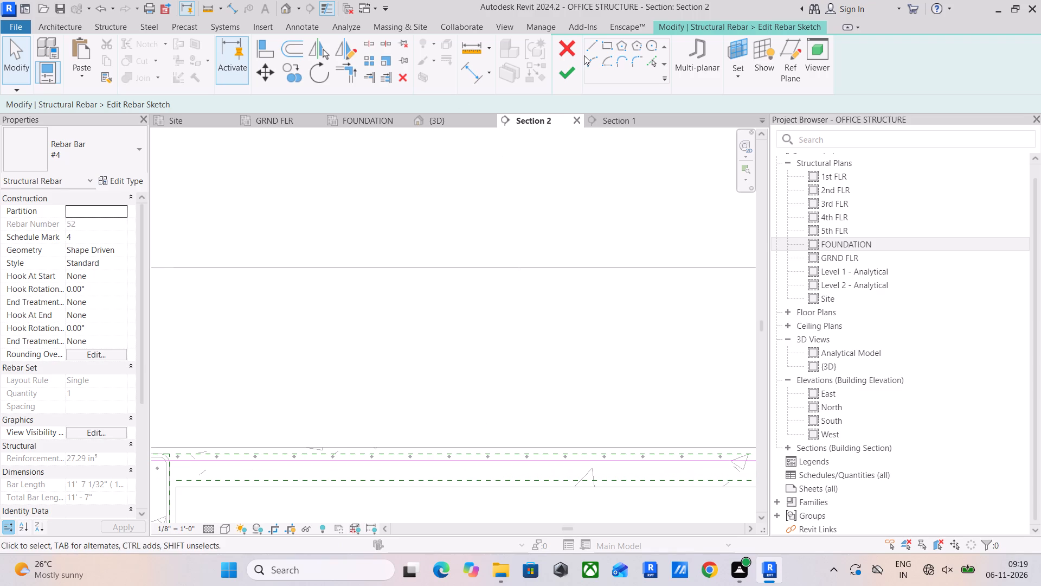
pyautogui.click(596, 44)
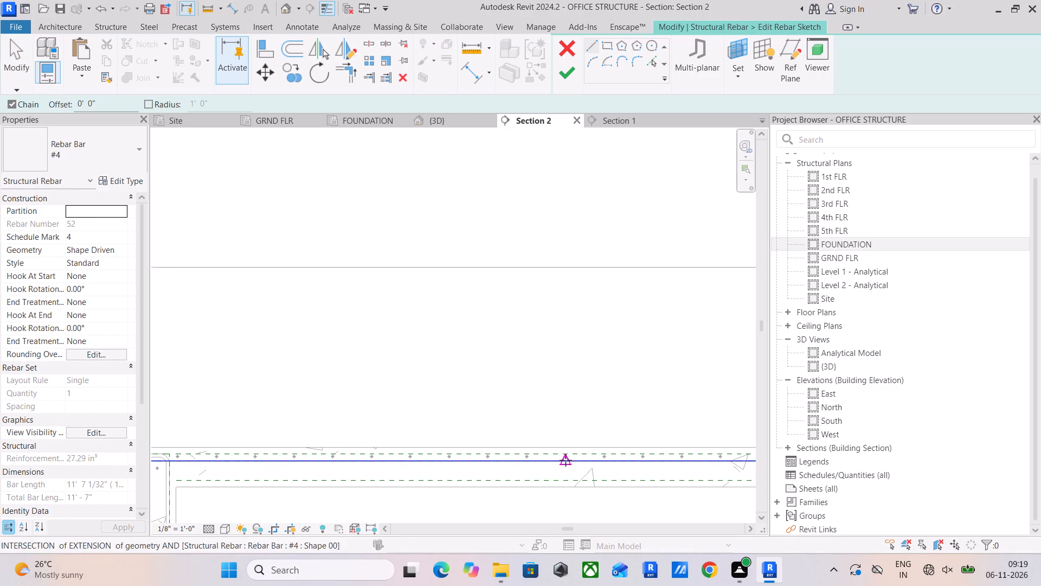
pyautogui.click(566, 460)
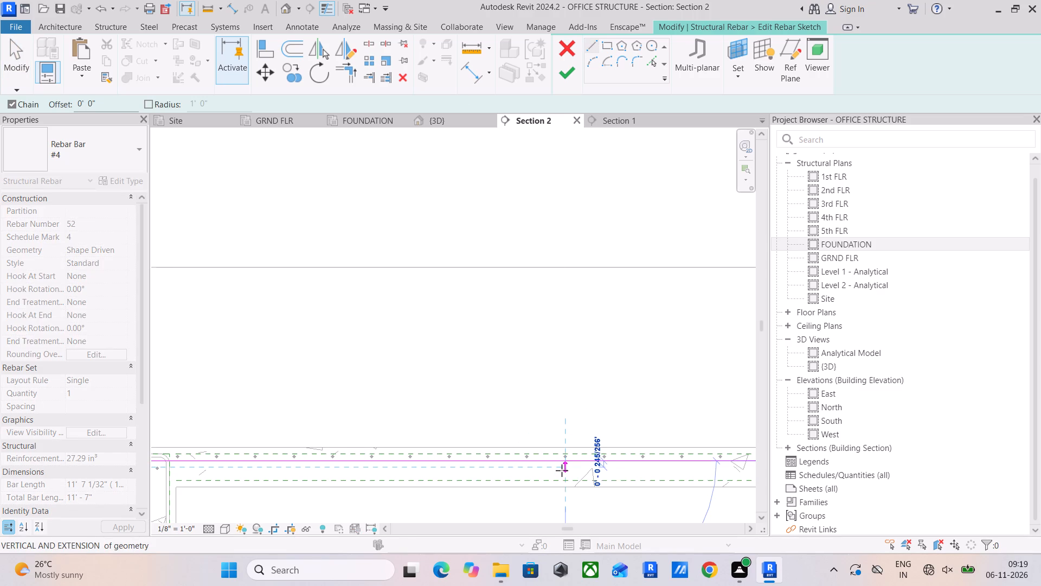
pyautogui.scroll(4, 562, 470)
pyautogui.click(564, 475)
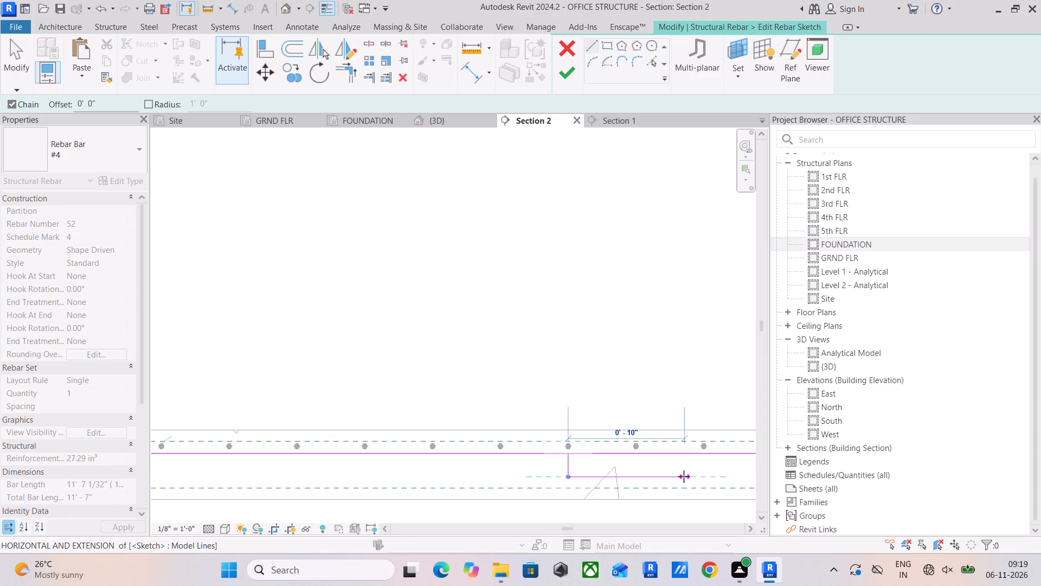
pyautogui.press('3')
pyautogui.press("'")
pyautogui.press('Return')
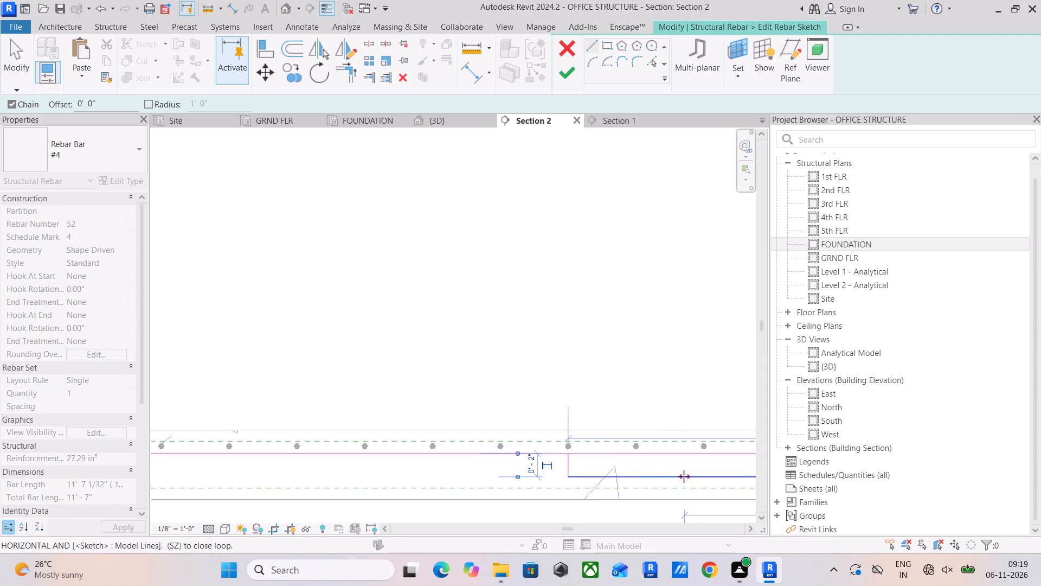
pyautogui.scroll(-3, 684, 476)
pyautogui.moveTo(684, 477); pyautogui.dragTo(361, 472, button='middle')
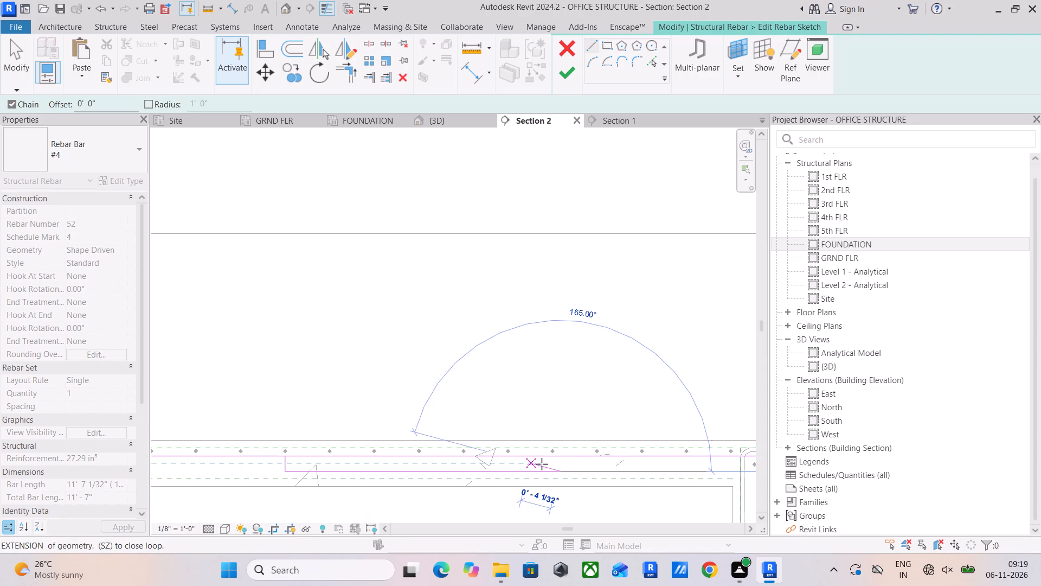
pyautogui.click(558, 456)
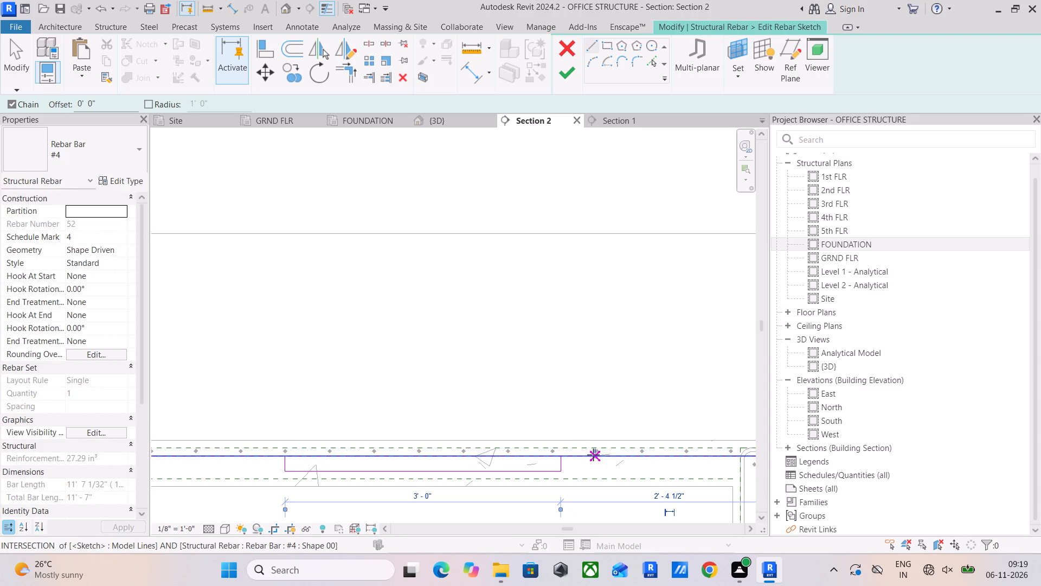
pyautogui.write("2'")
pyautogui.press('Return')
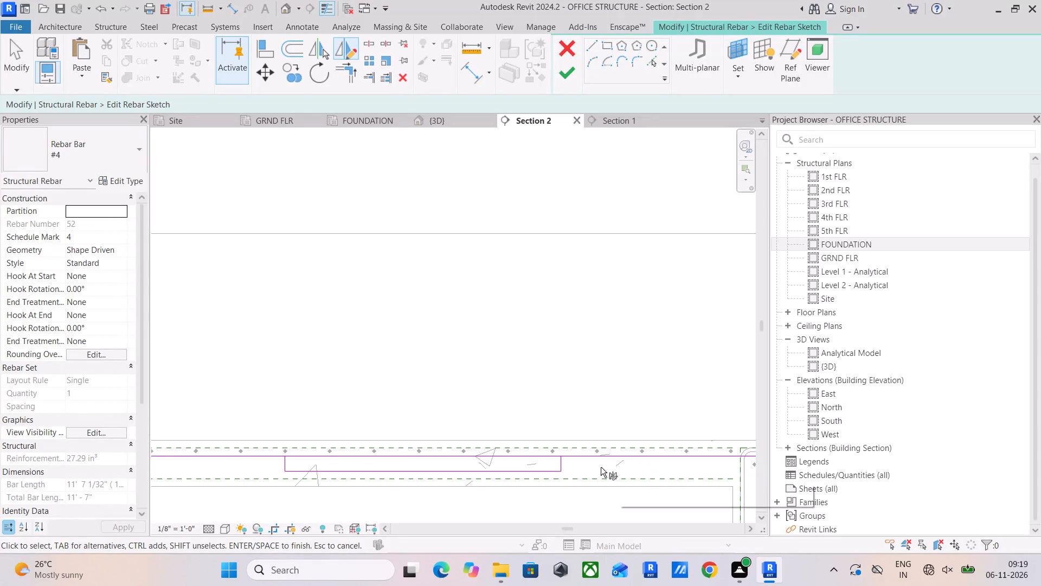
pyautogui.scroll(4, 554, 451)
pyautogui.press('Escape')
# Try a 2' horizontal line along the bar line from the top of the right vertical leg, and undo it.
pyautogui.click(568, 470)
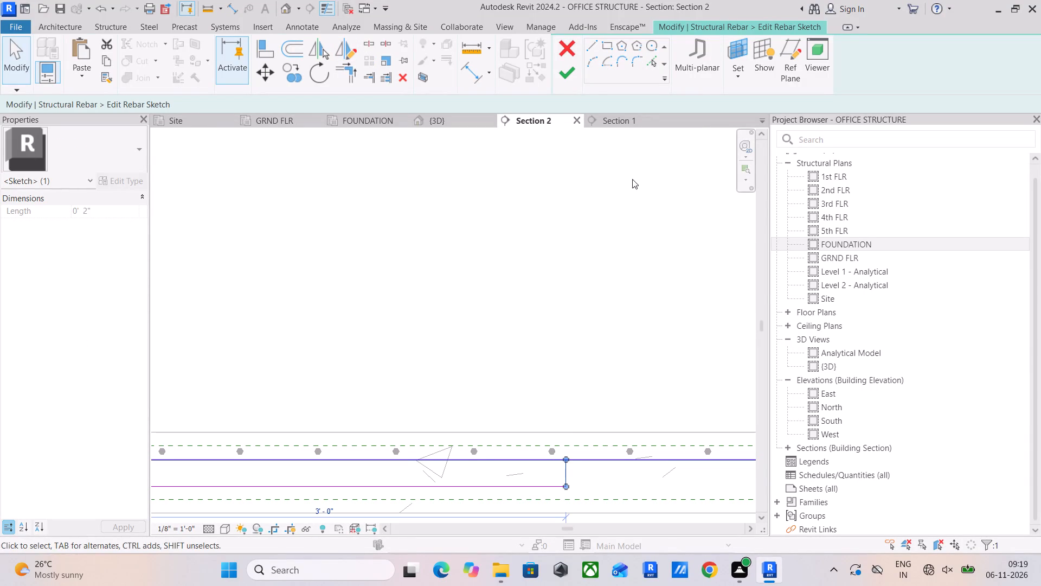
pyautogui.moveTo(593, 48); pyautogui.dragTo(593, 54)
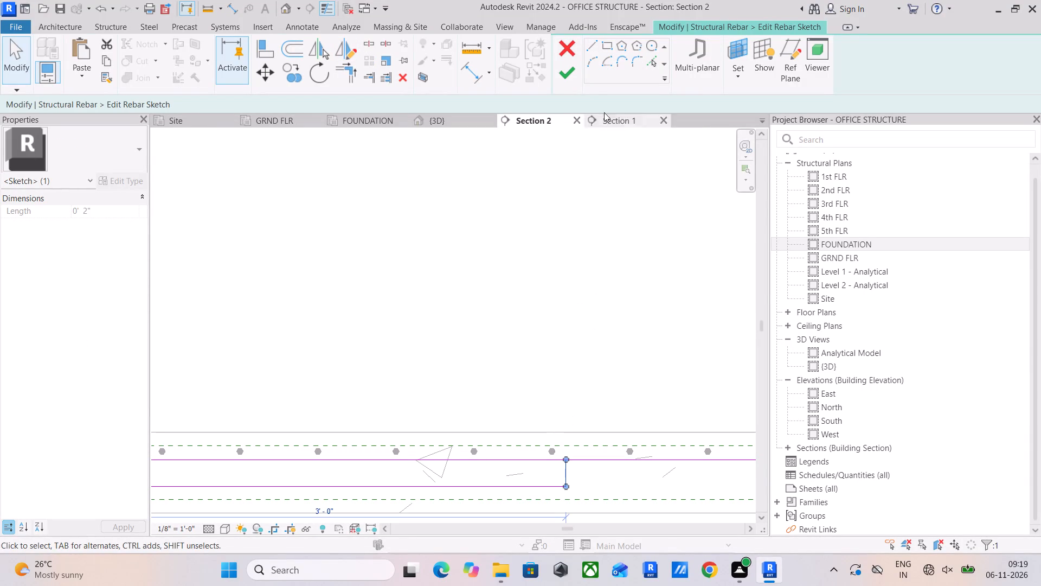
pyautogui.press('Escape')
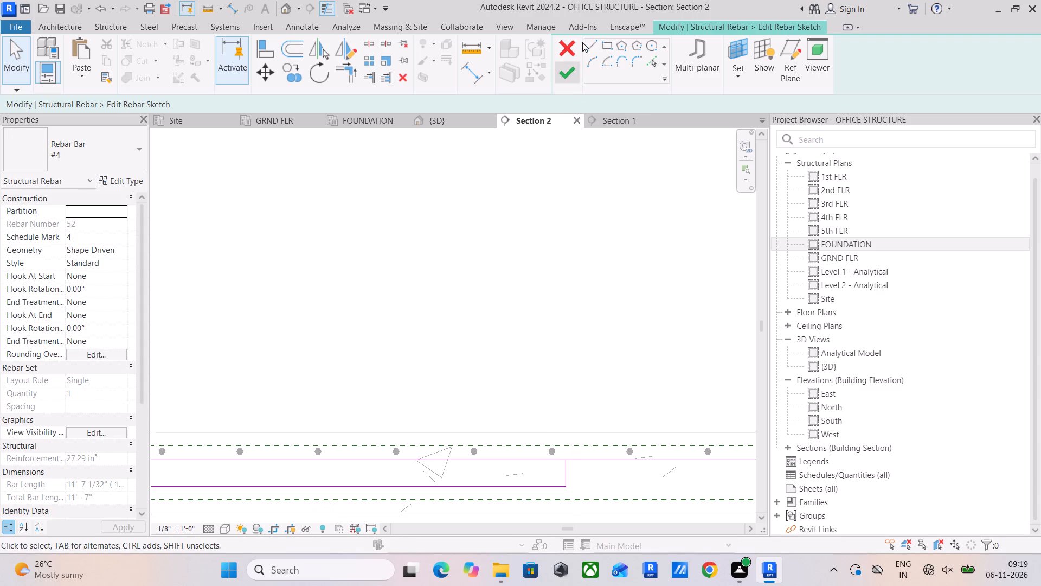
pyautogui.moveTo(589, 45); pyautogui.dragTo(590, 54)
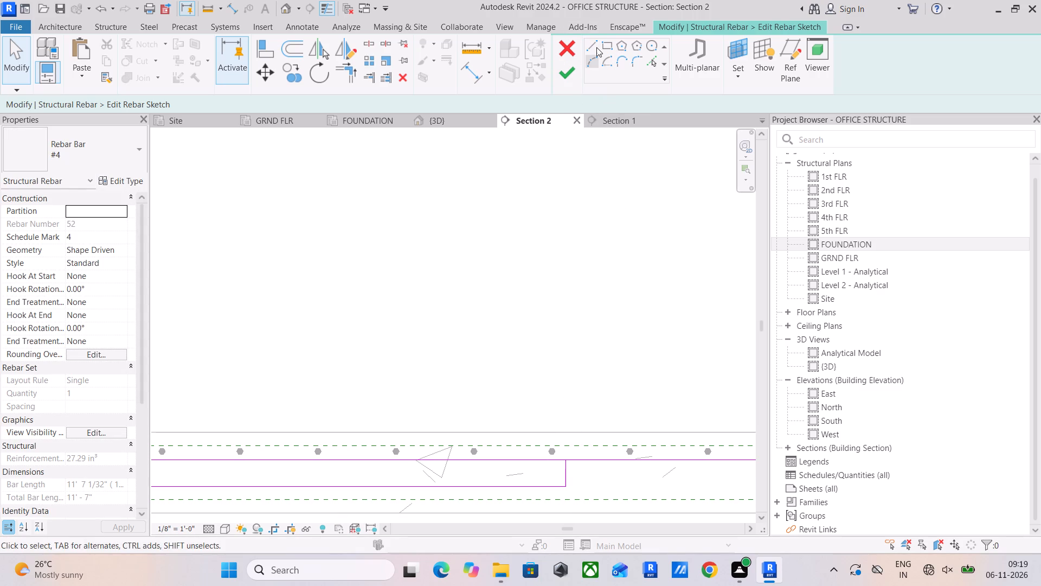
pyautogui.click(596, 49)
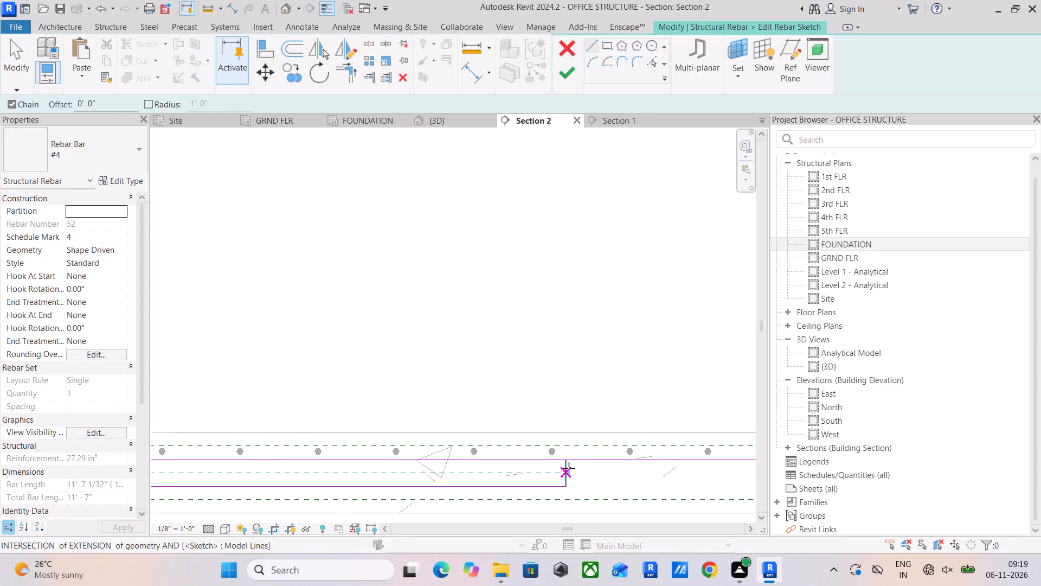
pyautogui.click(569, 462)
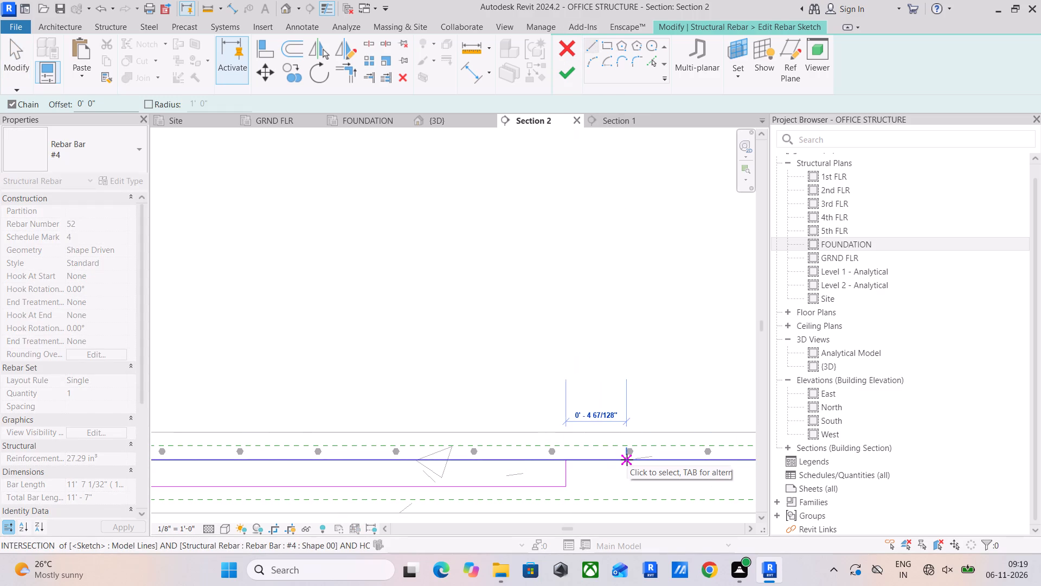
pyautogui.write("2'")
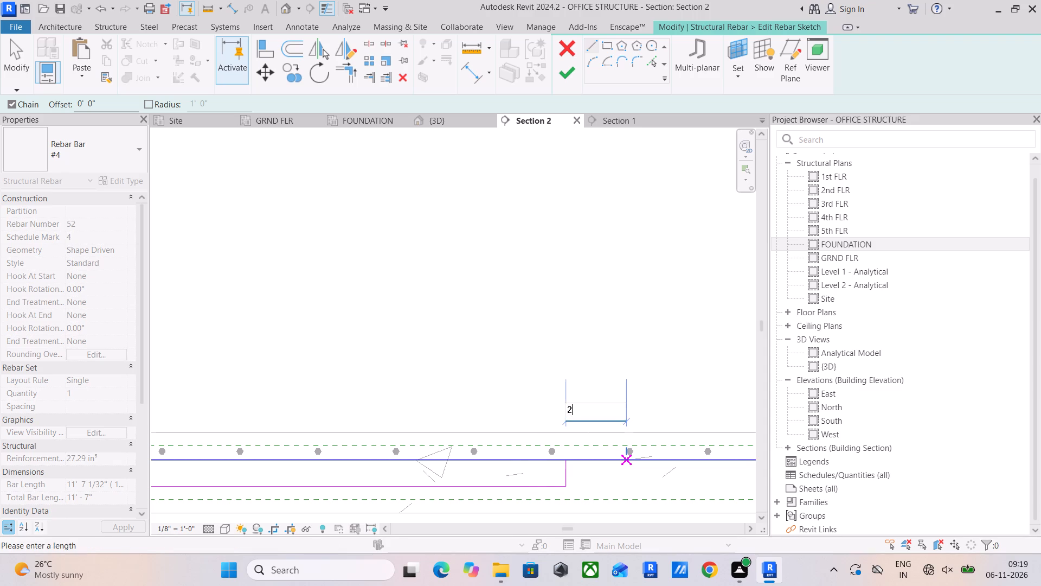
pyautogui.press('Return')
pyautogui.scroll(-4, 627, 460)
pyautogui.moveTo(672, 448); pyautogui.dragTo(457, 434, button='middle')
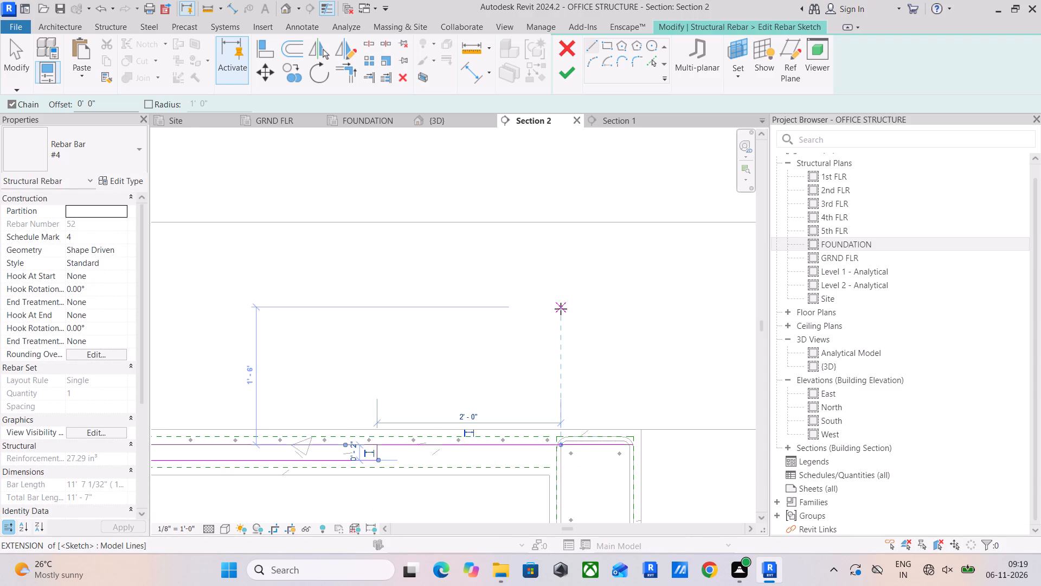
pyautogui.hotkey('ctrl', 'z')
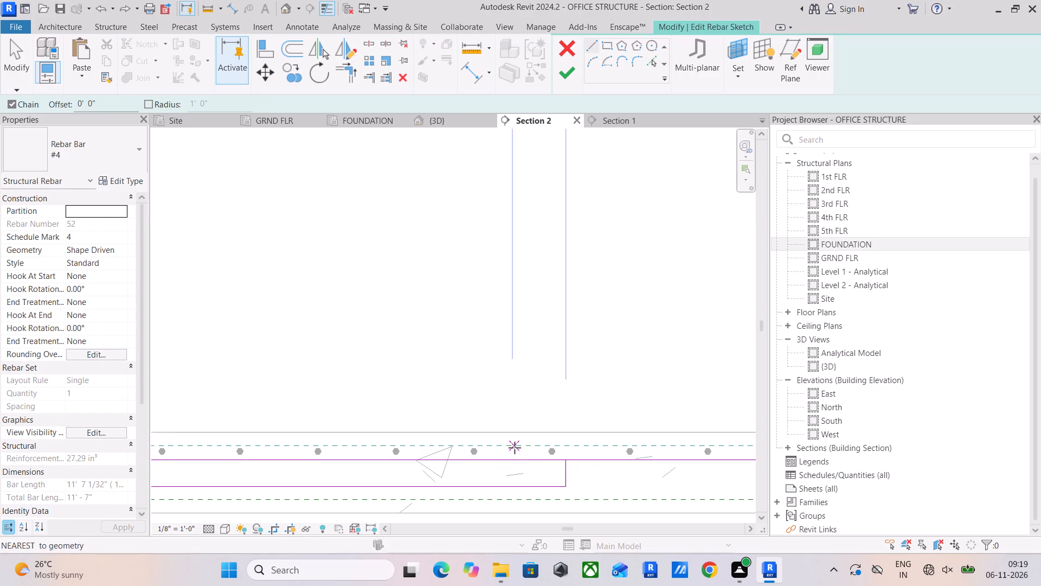
# Draw a 1' horizontal guide line along the bar line, running outward from the top of the right vertical leg.
pyautogui.click(568, 462)
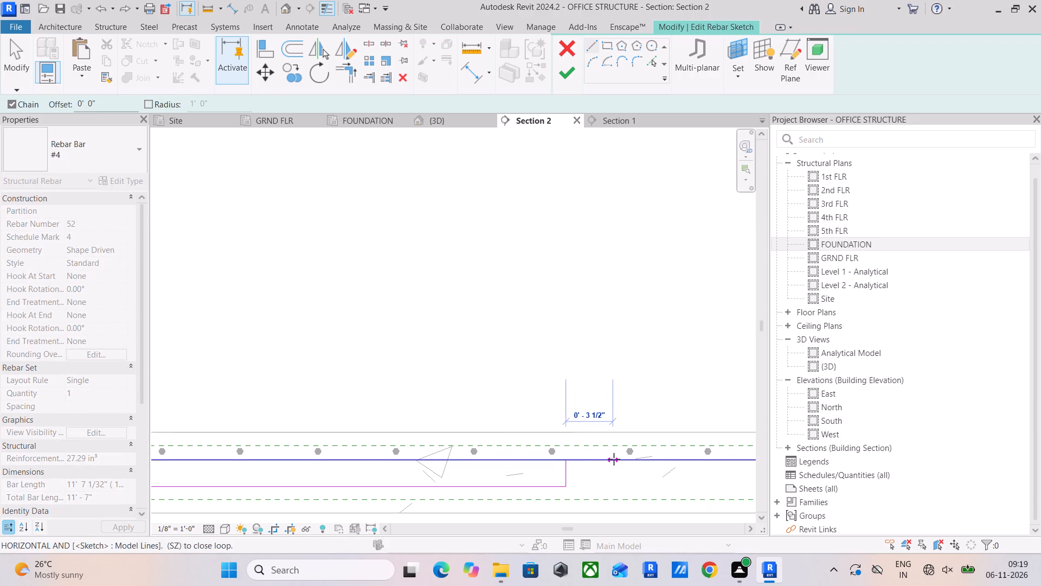
pyautogui.write("1'")
pyautogui.press('Return')
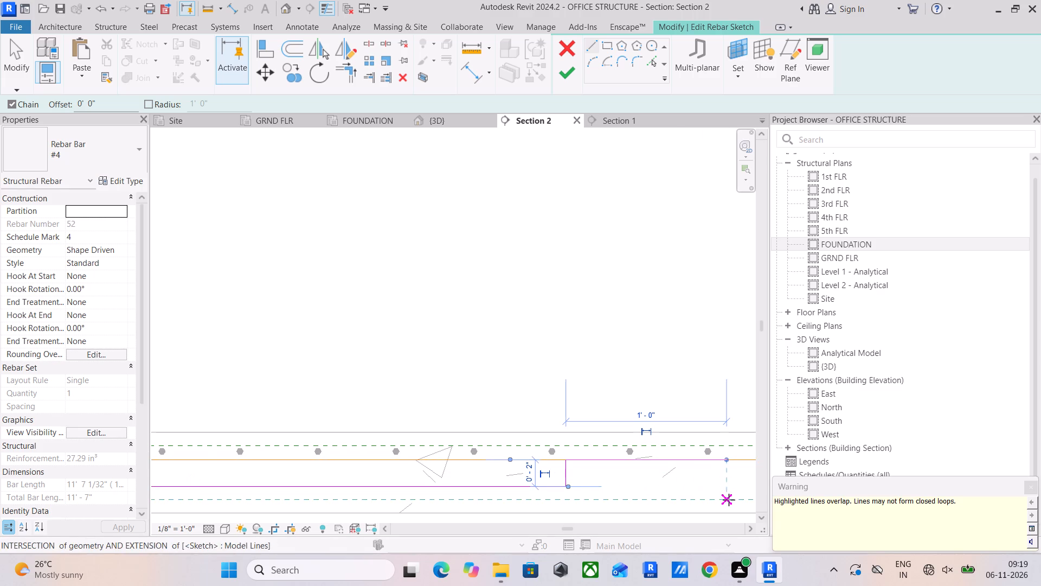
pyautogui.moveTo(729, 495); pyautogui.dragTo(714, 445, button='middle')
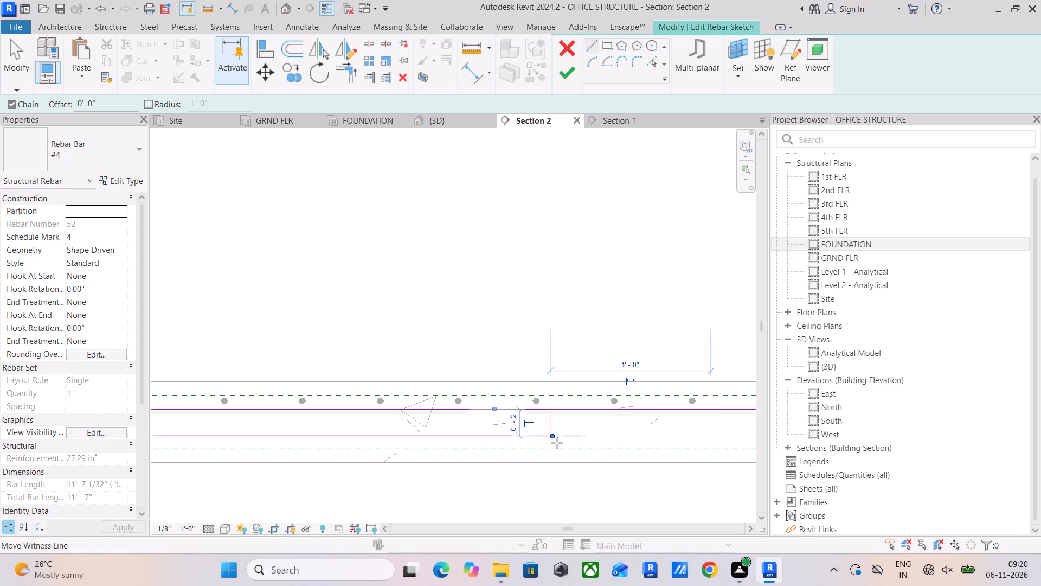
pyautogui.click(715, 434)
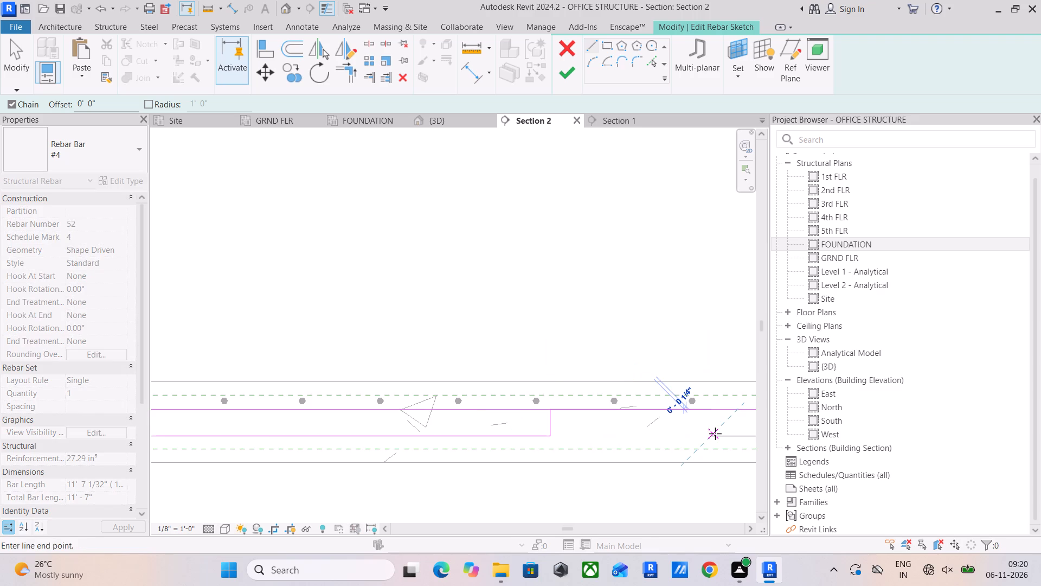
pyautogui.press('Escape')
pyautogui.press('Escape')
pyautogui.press('Escape')
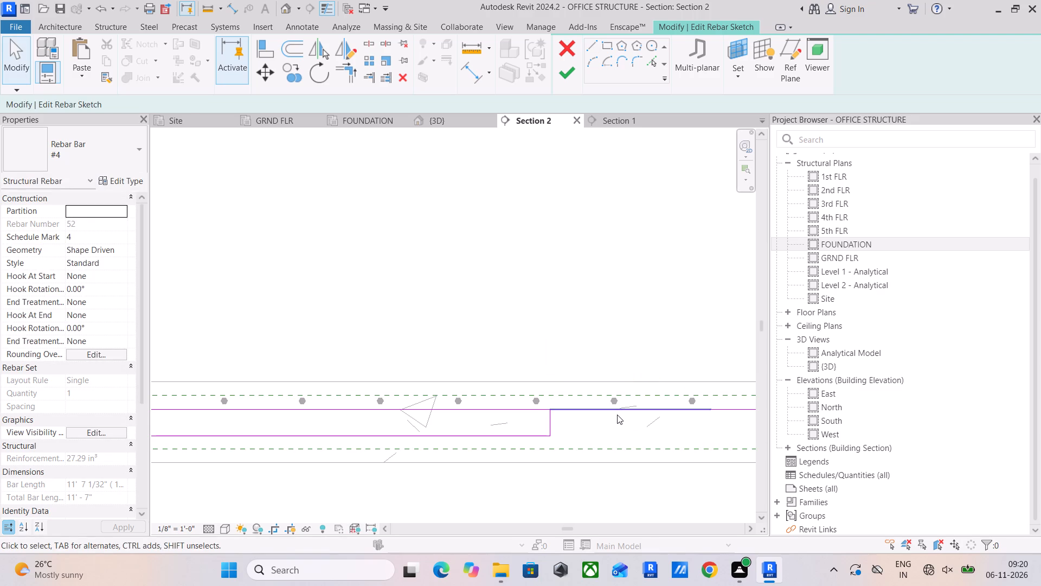
pyautogui.moveTo(646, 426); pyautogui.dragTo(545, 433, button='middle')
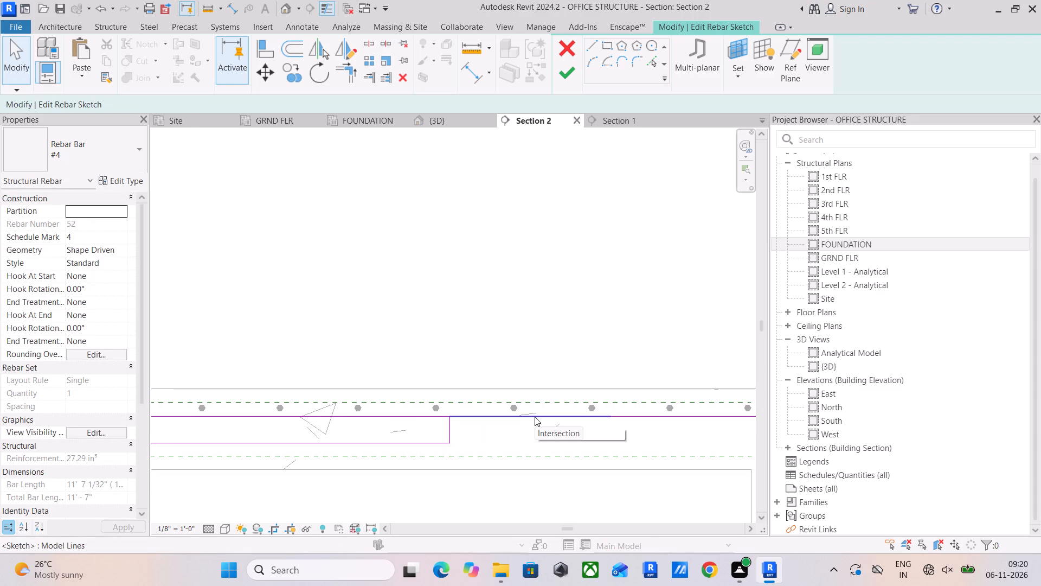
pyautogui.click(535, 417)
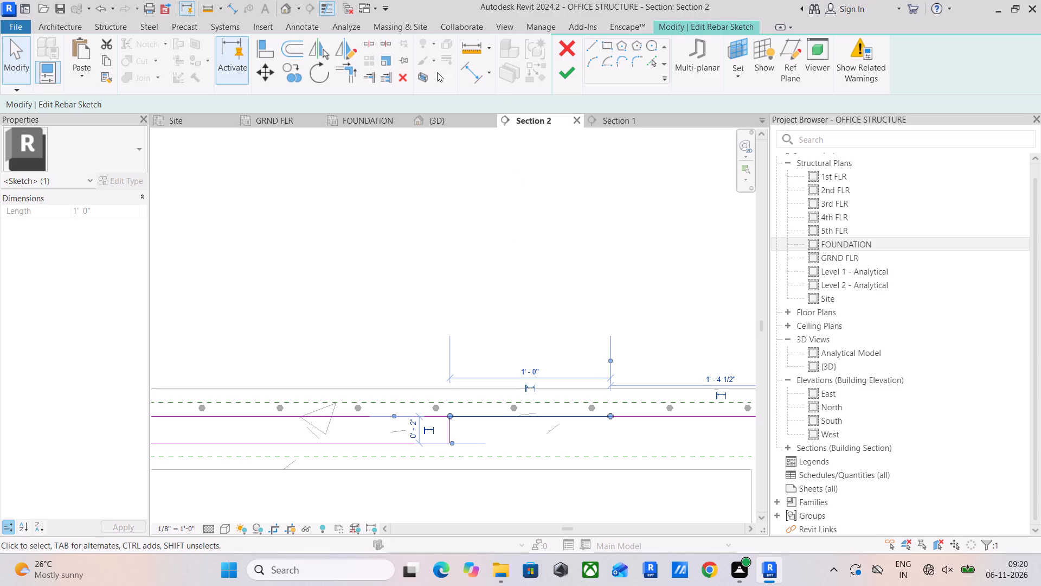
# Draw a sloped line about 6 5/16" long from the run's right lower corner up to the midpoint of the 1' guide line.
pyautogui.moveTo(594, 40); pyautogui.dragTo(595, 52)
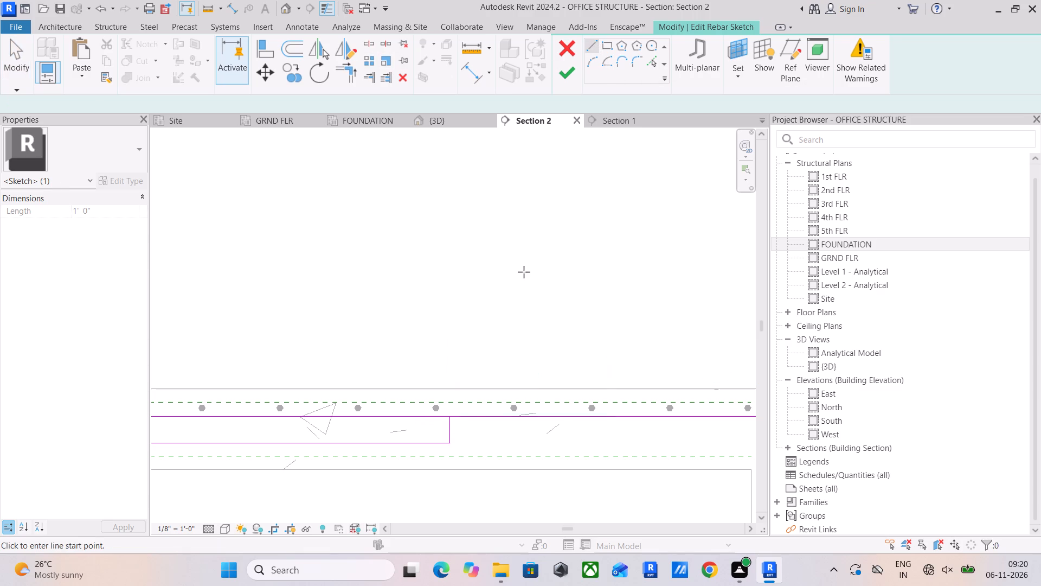
pyautogui.click(452, 445)
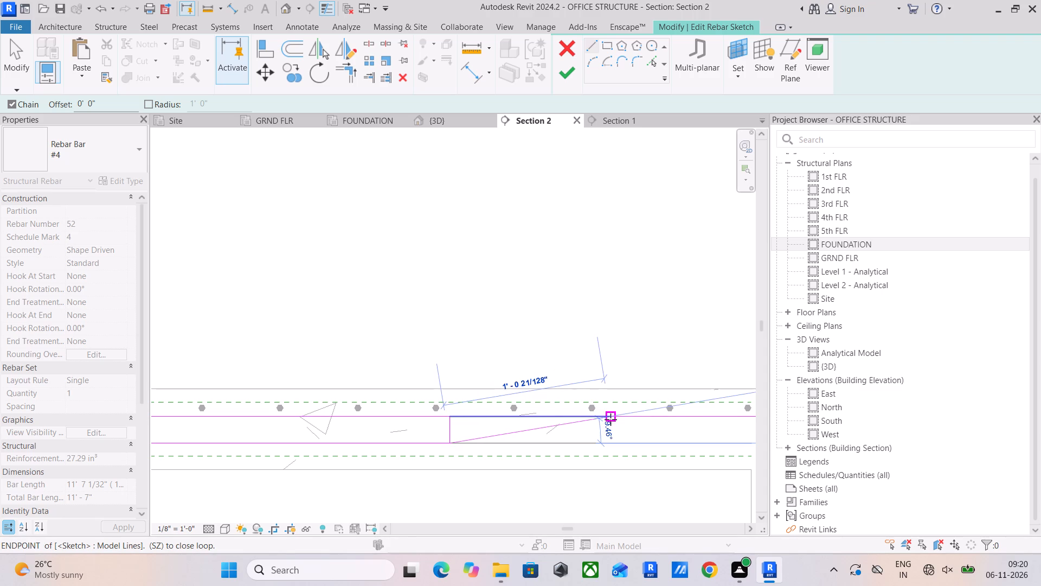
pyautogui.click(529, 415)
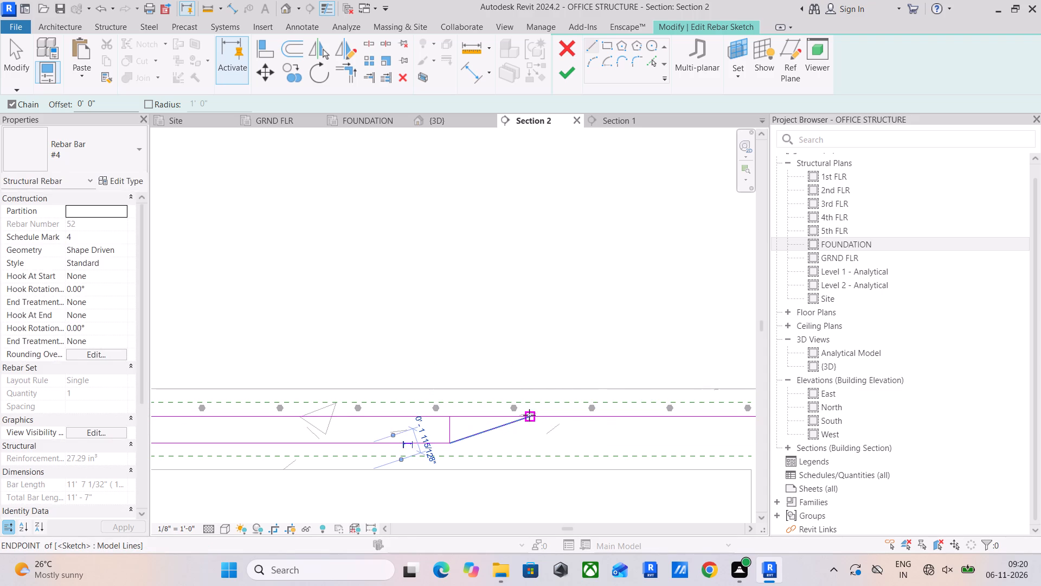
pyautogui.moveTo(512, 422); pyautogui.dragTo(599, 403, button='middle')
pyautogui.press('Escape')
pyautogui.press('Escape')
# Delete the right vertical leg and the 1' guide line from the bar sketch.
pyautogui.click(531, 410)
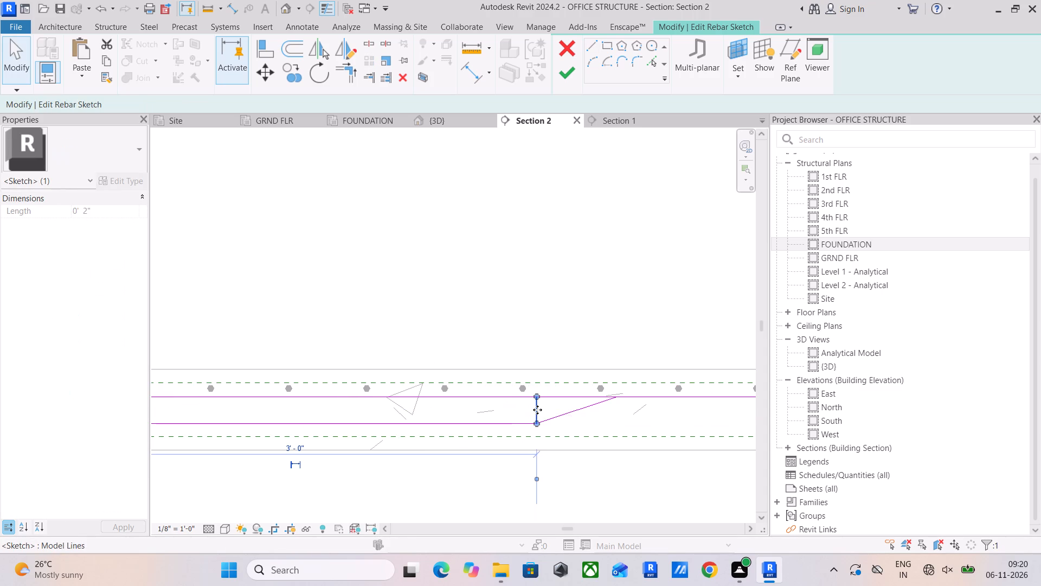
pyautogui.press('Delete')
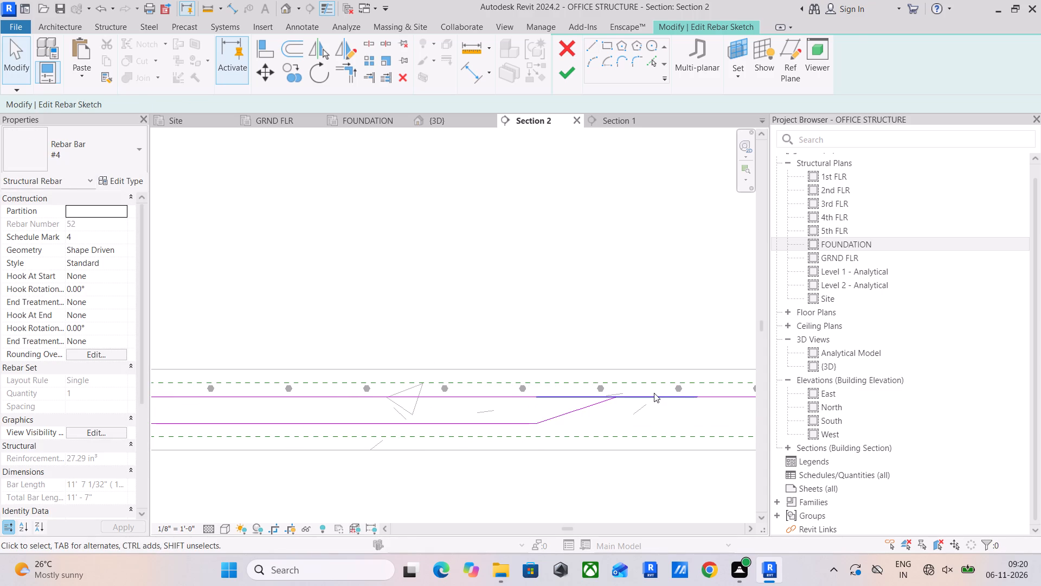
pyautogui.click(654, 394)
pyautogui.press('Delete')
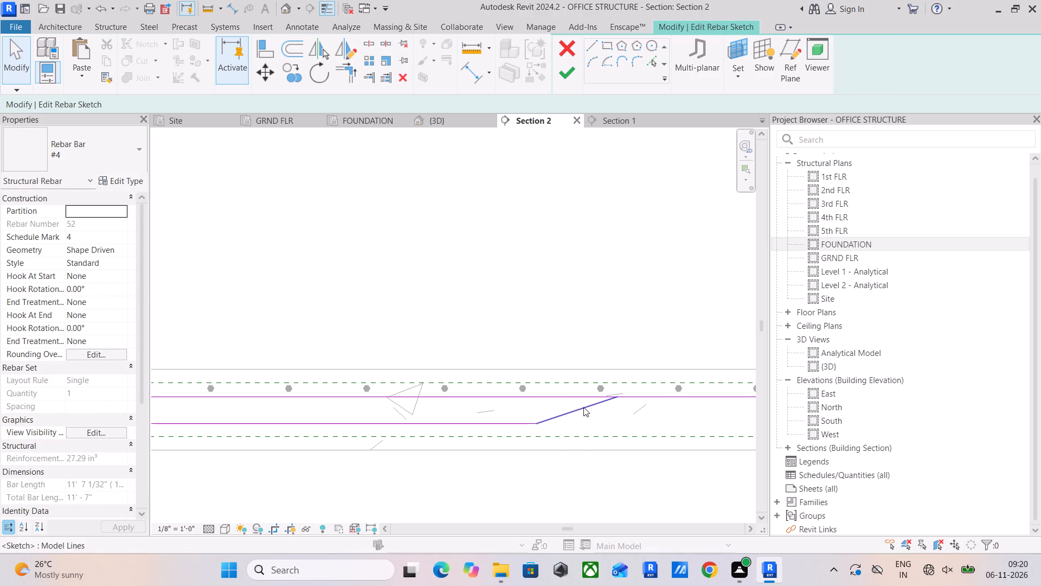
# Split the upper bar line above the 3' run and trim its right part to meet the sloped line.
pyautogui.click(366, 42)
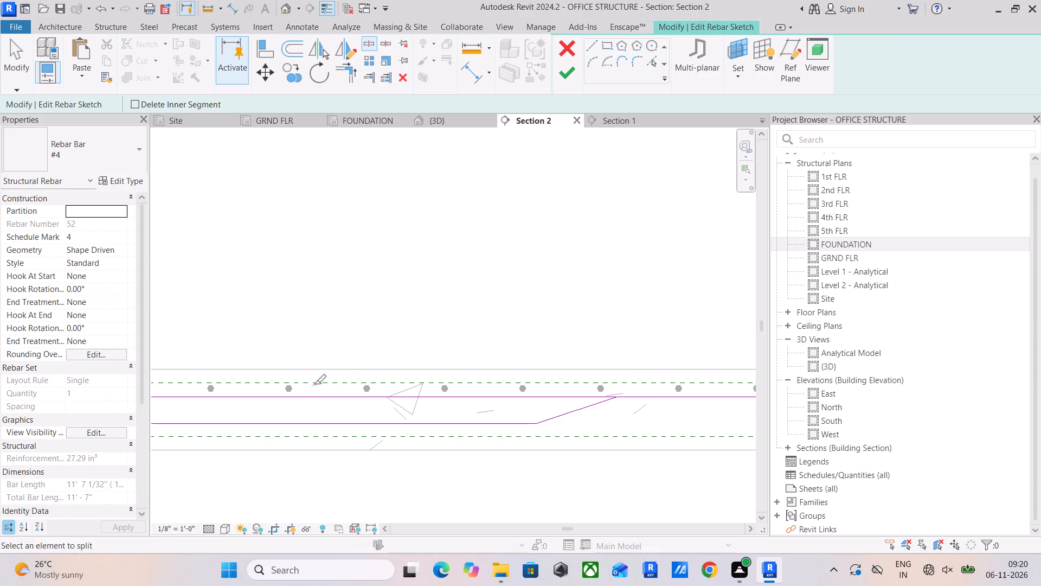
pyautogui.click(318, 399)
pyautogui.click(349, 77)
pyautogui.moveTo(683, 394); pyautogui.dragTo(676, 399)
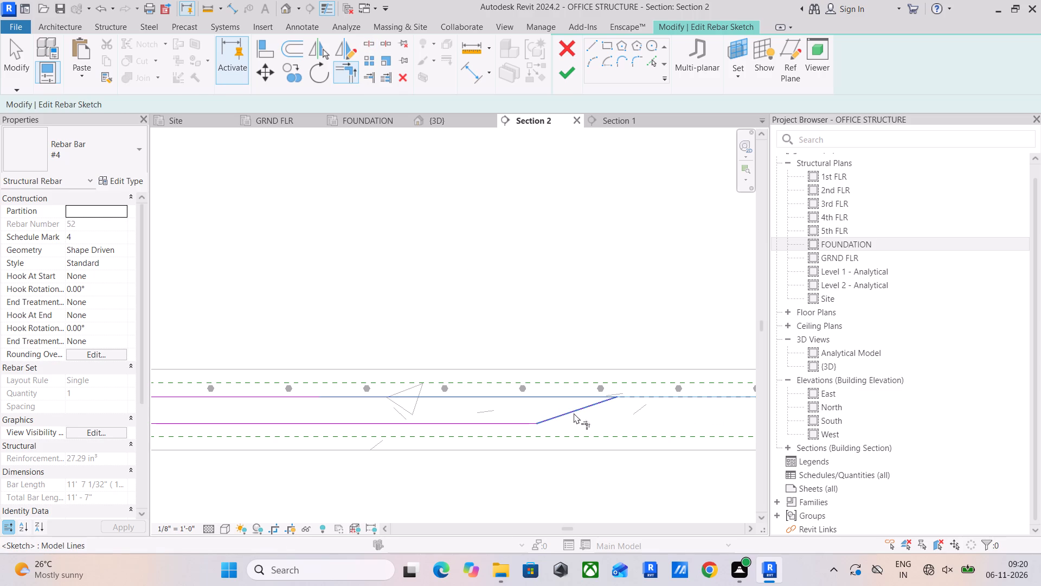
pyautogui.click(574, 412)
pyautogui.scroll(-3, 557, 405)
pyautogui.moveTo(536, 405); pyautogui.dragTo(604, 405, button='middle')
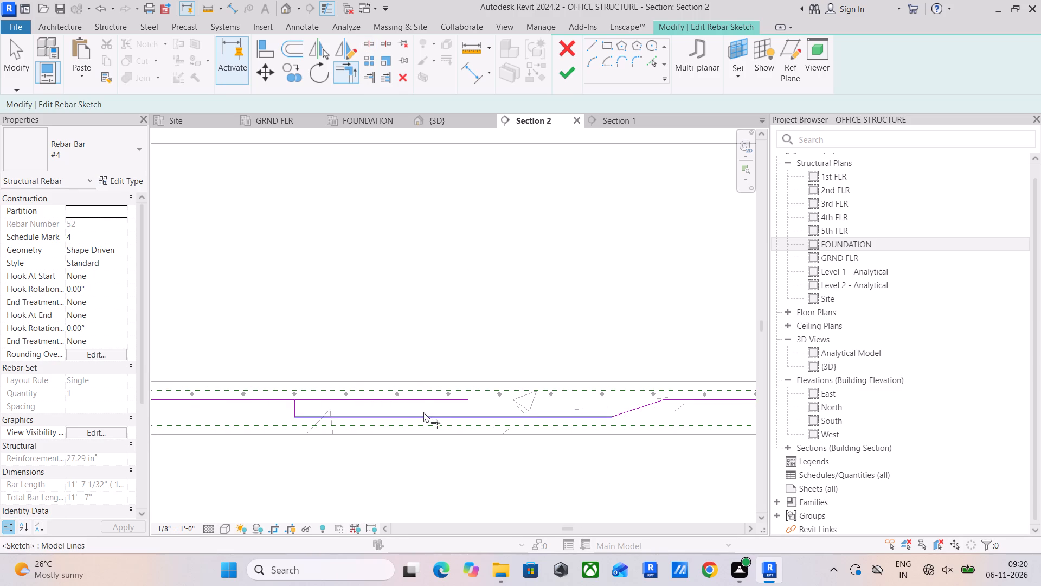
pyautogui.press('Escape')
# Mirror a copy of the sloped line to the run's other end, about a vertical axis through the 3' run's midpoint.
pyautogui.click(424, 402)
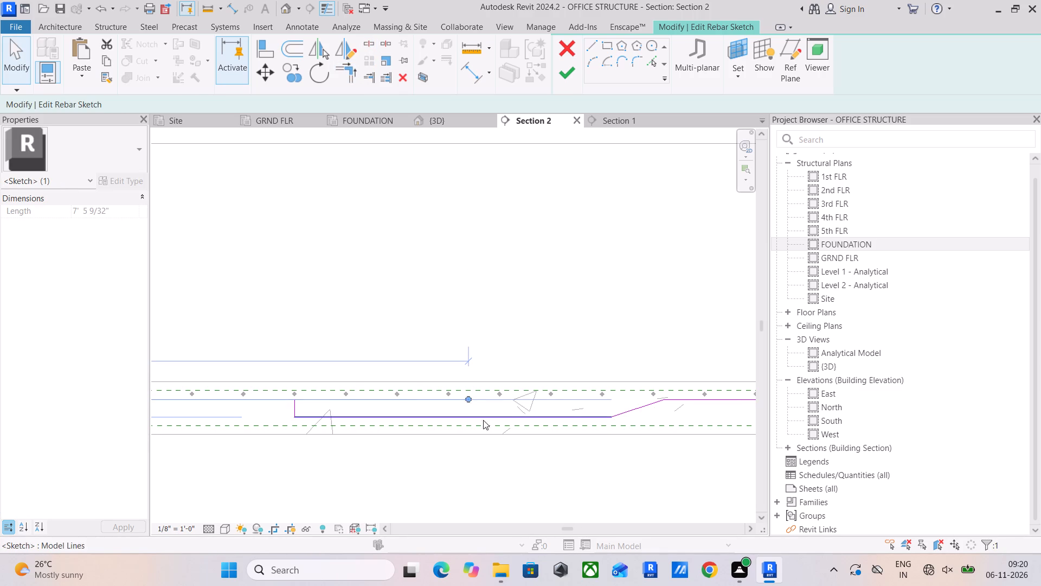
pyautogui.press('Escape')
pyautogui.click(633, 412)
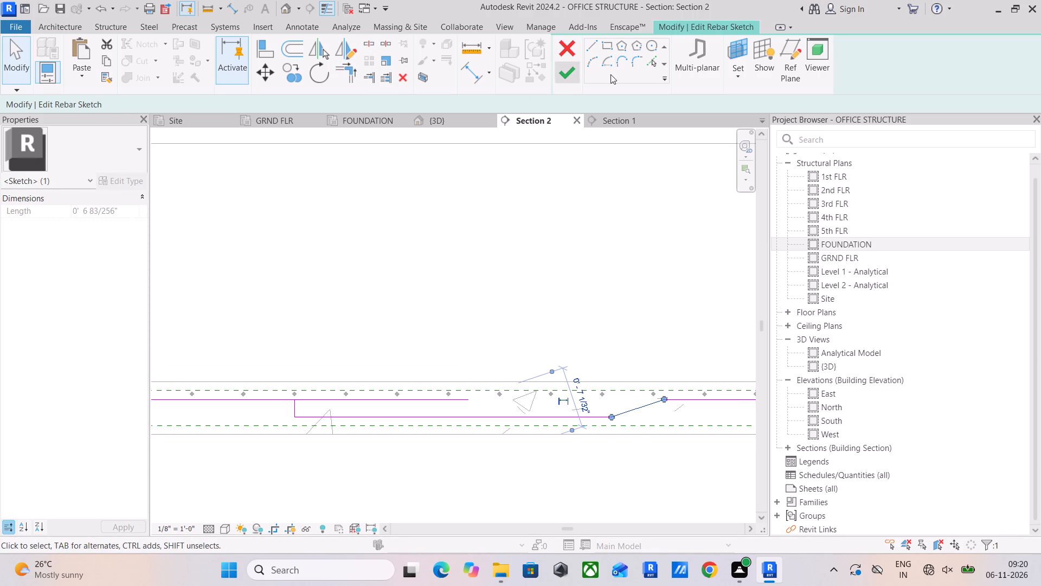
pyautogui.click(345, 59)
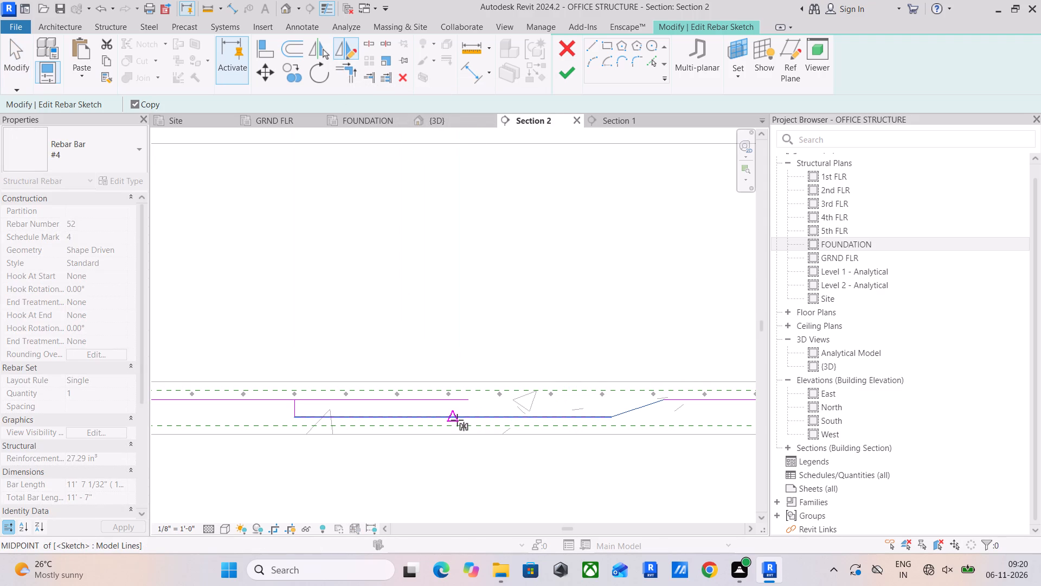
pyautogui.click(454, 420)
pyautogui.click(448, 297)
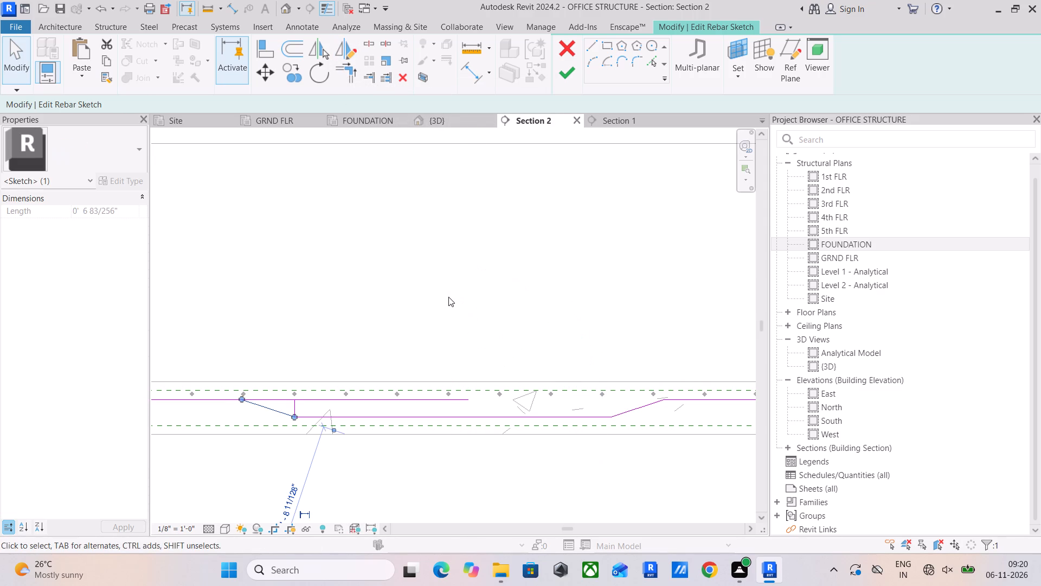
pyautogui.press('Escape')
pyautogui.press('Escape')
pyautogui.press('Escape')
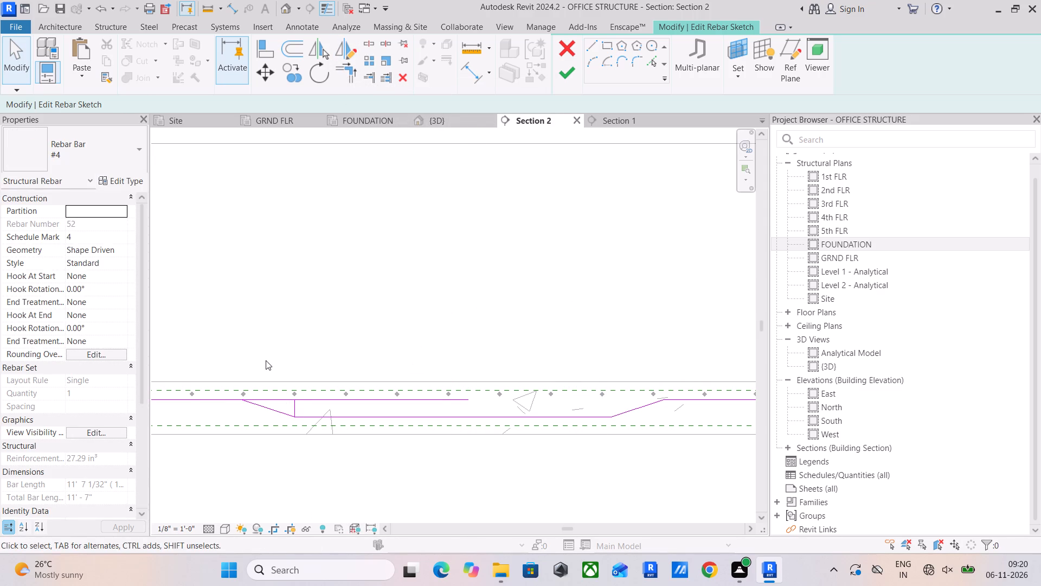
# Delete the left vertical leg from the bar sketch.
pyautogui.click(295, 406)
pyautogui.press('Delete')
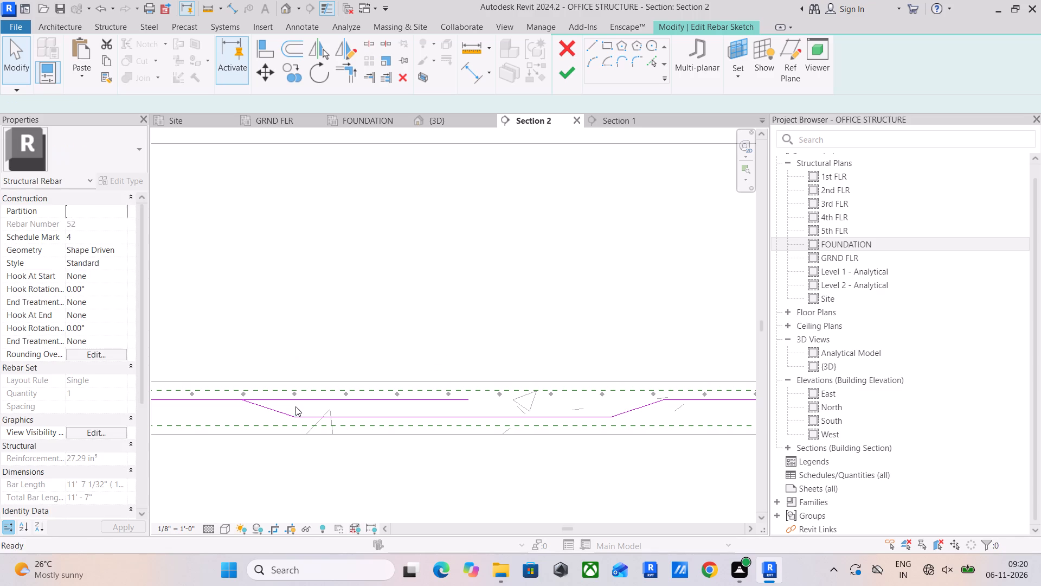
# Trim the left upper bar line to the mirrored slope and finish the rebar sketch.
pyautogui.click(342, 72)
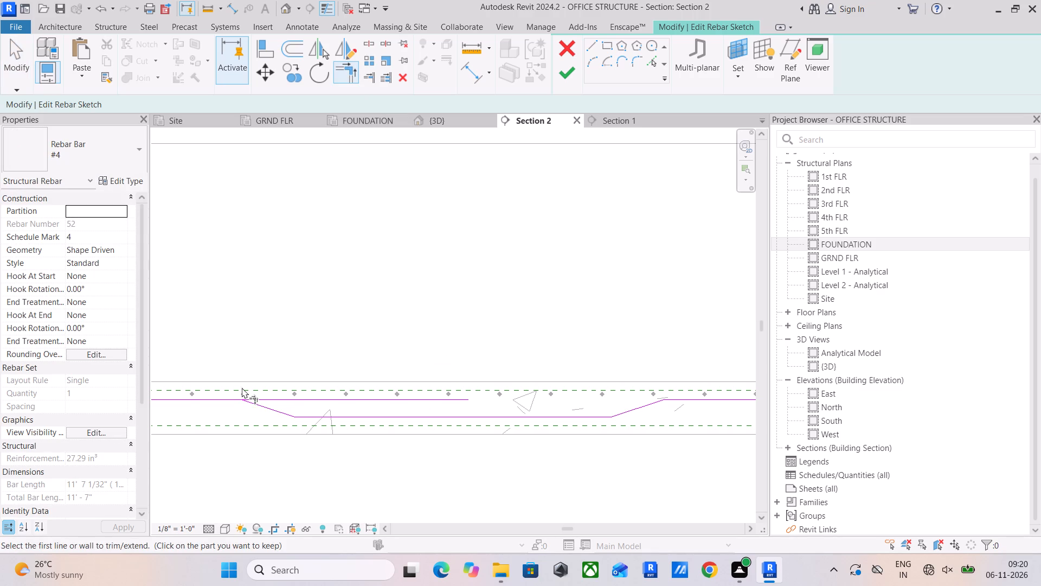
pyautogui.click(219, 399)
pyautogui.click(269, 411)
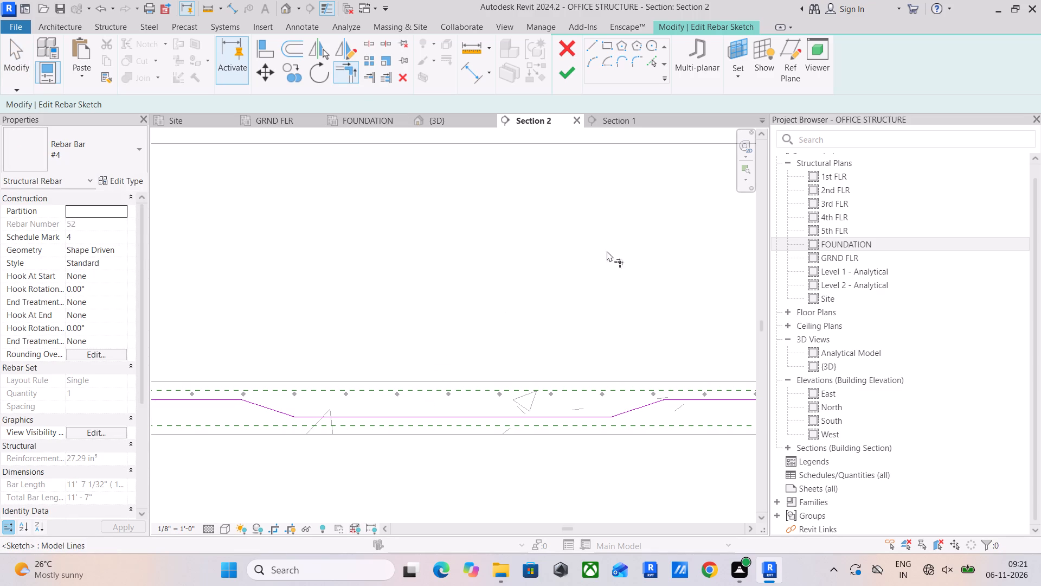
pyautogui.click(556, 63)
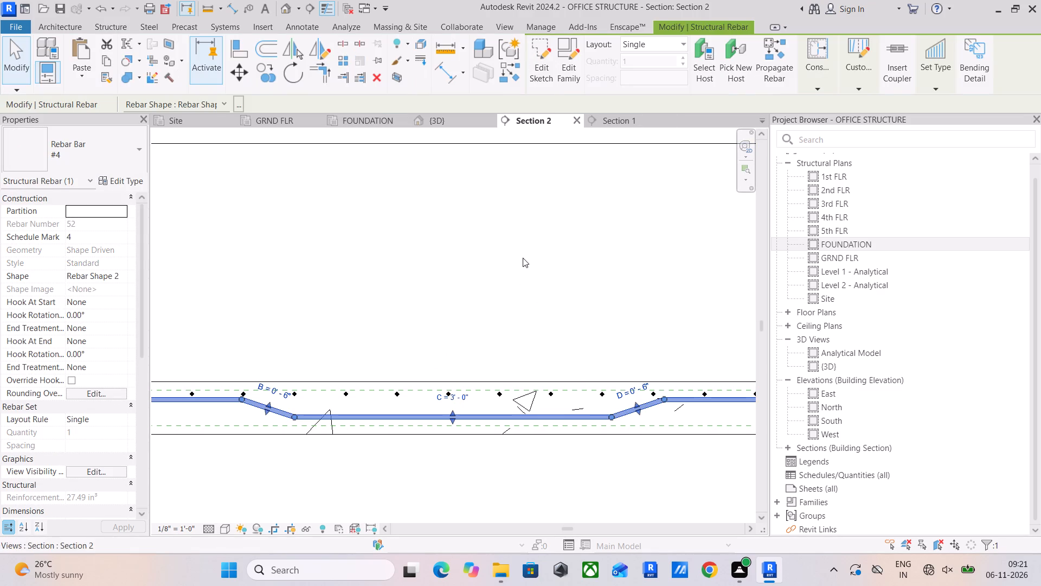
# Undo the finished cranked bar sketch and its edits back to before the upper bar line's right part was trimmed.
pyautogui.scroll(-3, 523, 258)
pyautogui.moveTo(523, 258); pyautogui.dragTo(592, 304, button='middle')
pyautogui.click(557, 280)
pyautogui.scroll(-3, 497, 336)
pyautogui.moveTo(509, 338); pyautogui.dragTo(506, 358, button='middle')
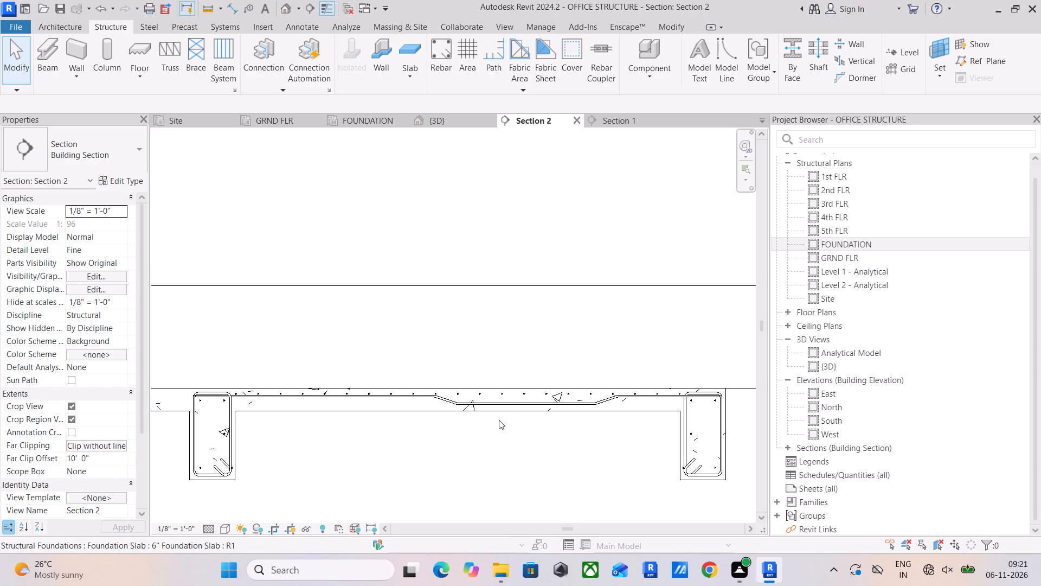
pyautogui.hotkey('ctrl', 'z')
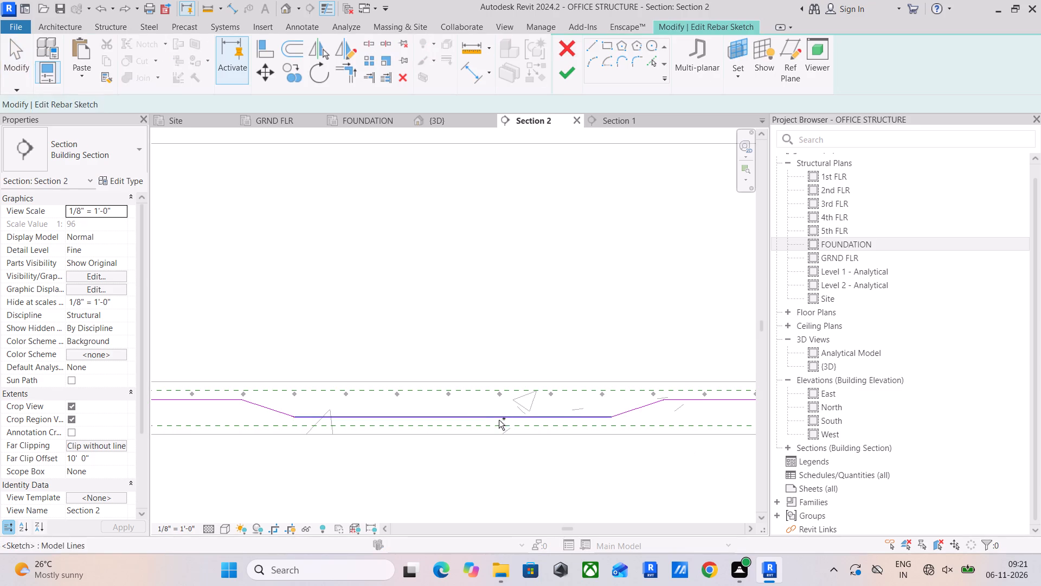
pyautogui.hotkey('ctrl', 'z')
pyautogui.hotkey('ctrl', 'z')
pyautogui.hotkey('ctrl', 'z')
pyautogui.hotkey('ctrl', 'z')
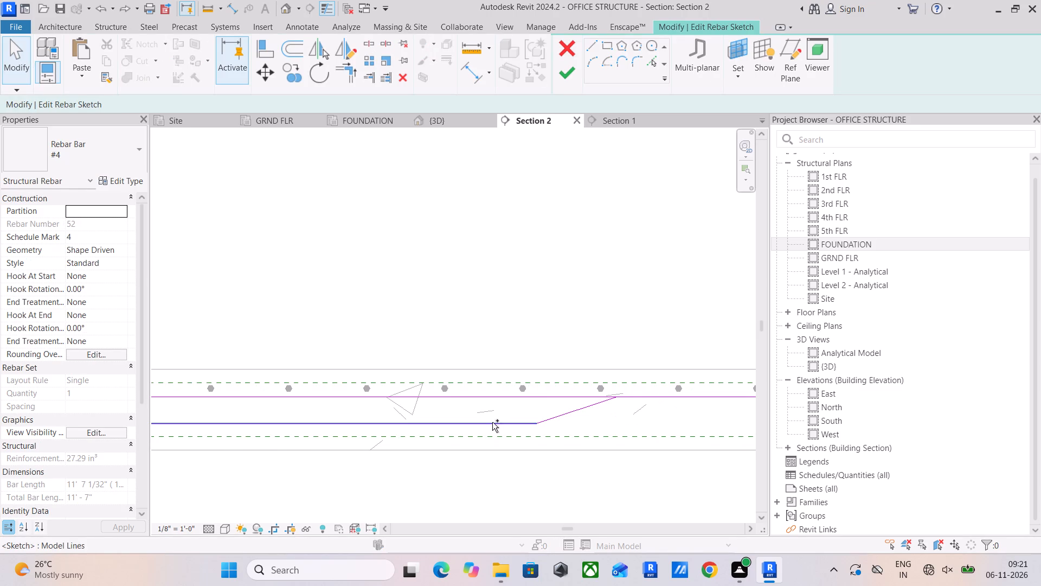
# Mirror a copy of the 3' bottom line and its sloped line about a vertical axis through the short vertical leg.
pyautogui.moveTo(492, 422); pyautogui.dragTo(586, 429, button='middle')
pyautogui.scroll(-3, 532, 418)
pyautogui.moveTo(530, 418); pyautogui.dragTo(564, 419, button='middle')
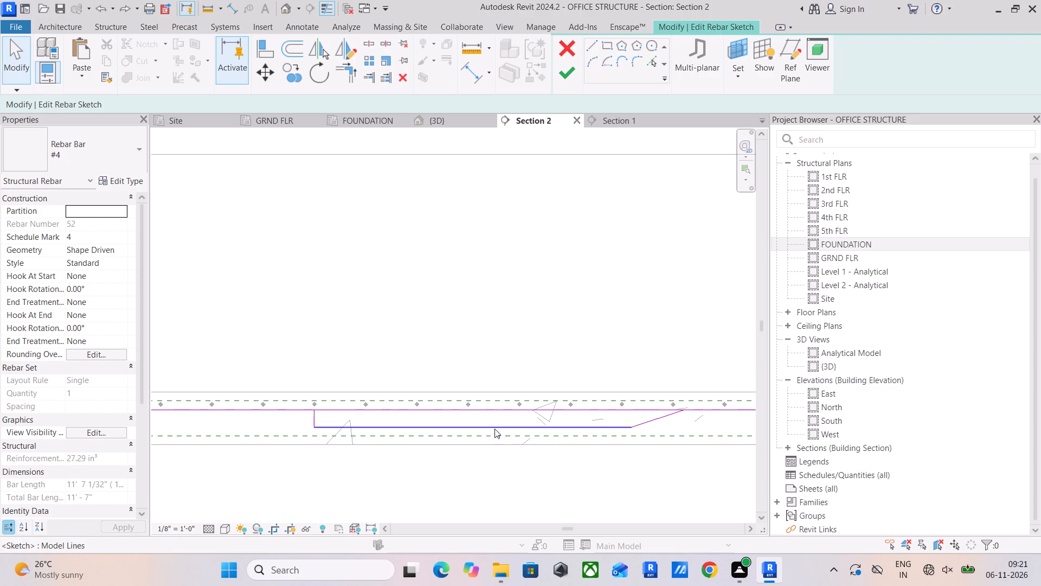
pyautogui.click(494, 429)
pyautogui.keyDown('ctrl'); pyautogui.click(652, 420); pyautogui.keyUp('ctrl')
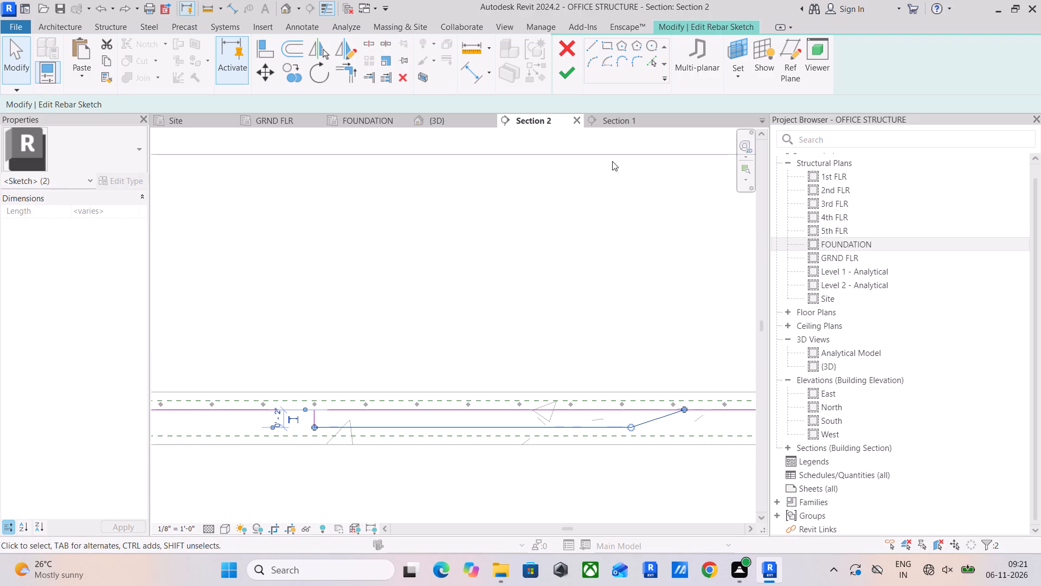
pyautogui.click(337, 47)
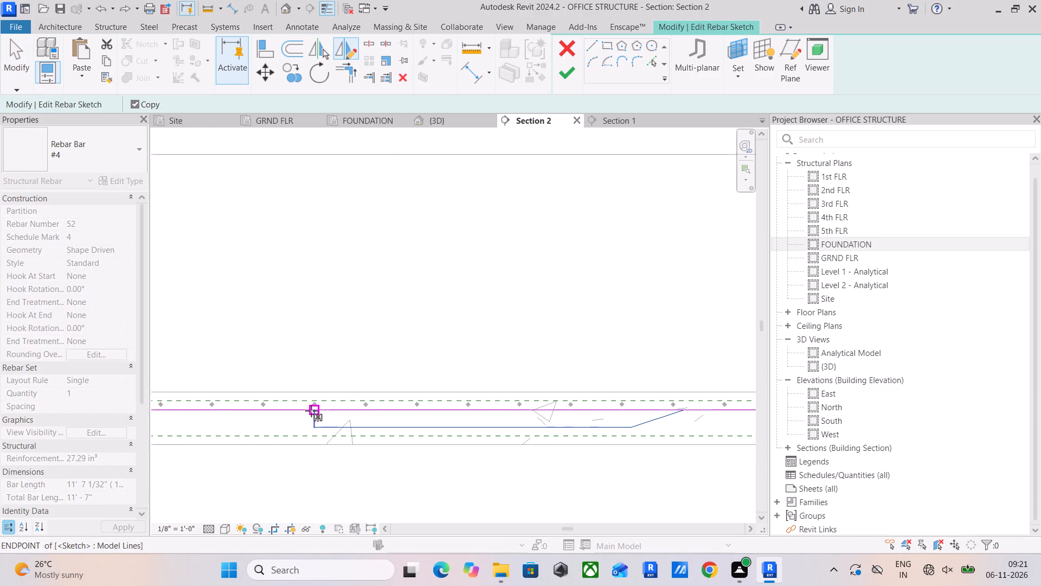
pyautogui.moveTo(314, 409); pyautogui.dragTo(318, 388)
pyautogui.click(314, 260)
pyautogui.scroll(-4, 314, 260)
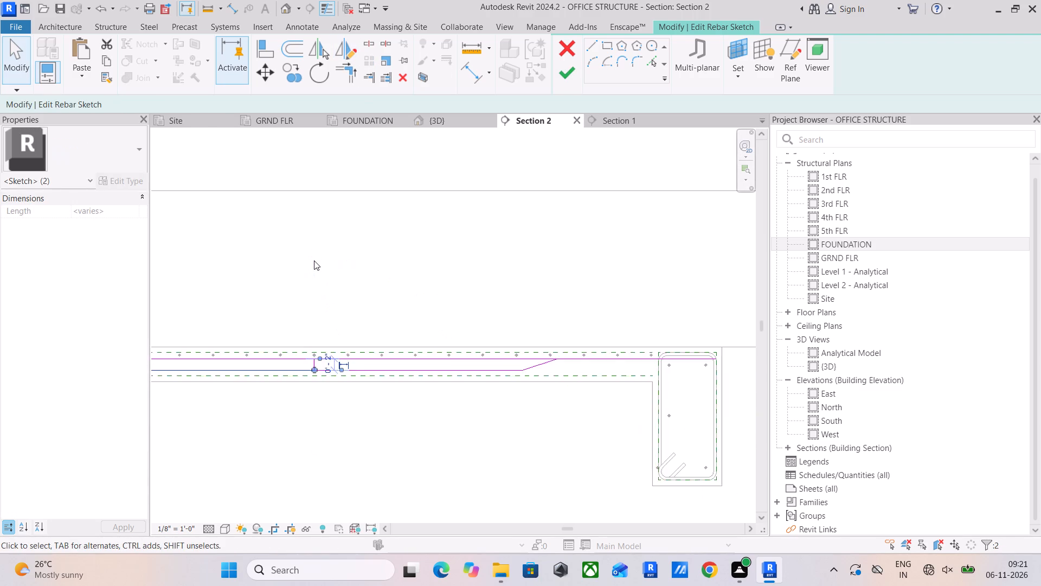
pyautogui.moveTo(314, 260); pyautogui.dragTo(502, 309, button='middle')
pyautogui.press('Escape')
pyautogui.press('Escape')
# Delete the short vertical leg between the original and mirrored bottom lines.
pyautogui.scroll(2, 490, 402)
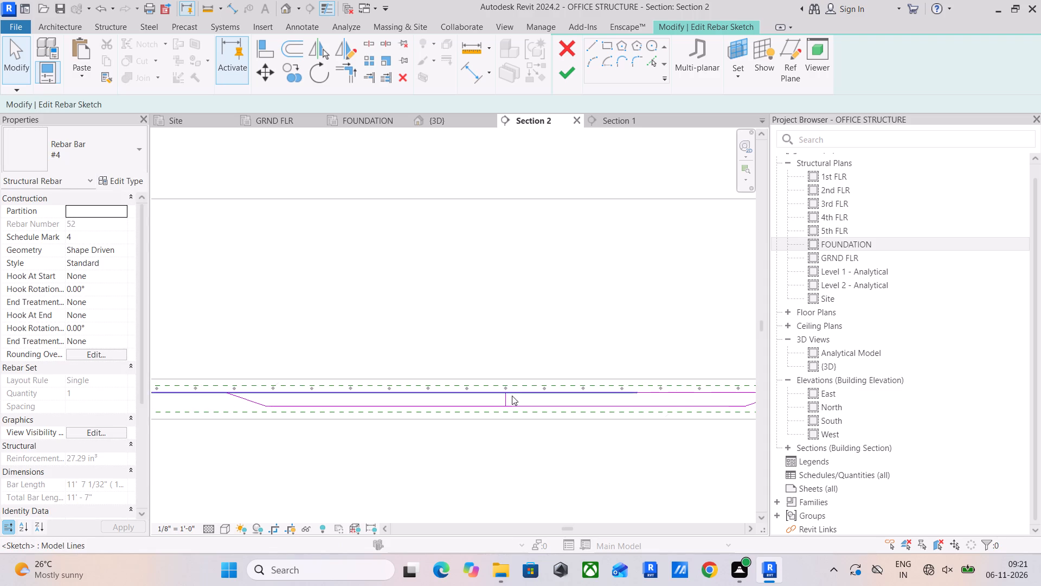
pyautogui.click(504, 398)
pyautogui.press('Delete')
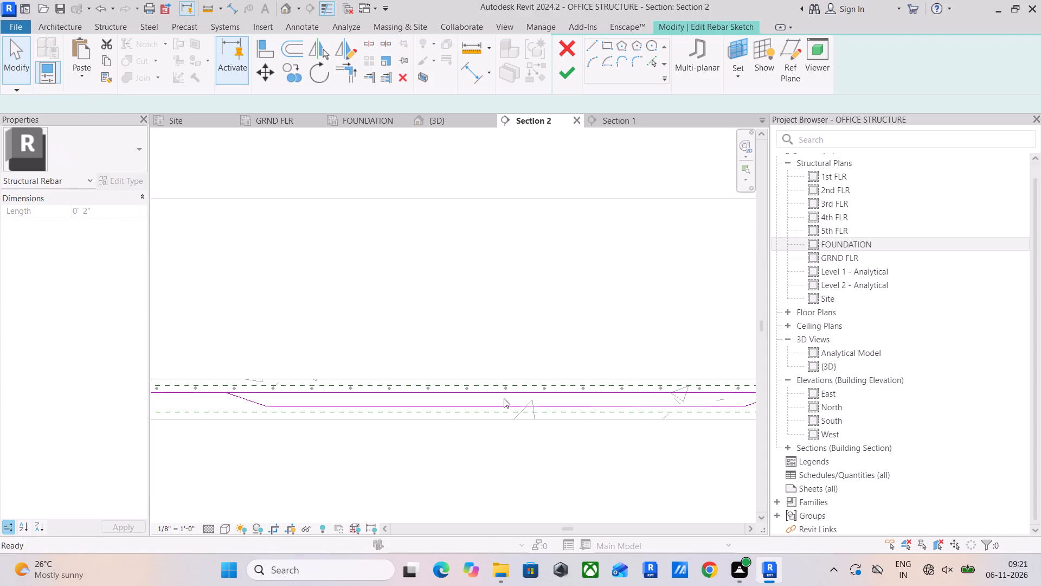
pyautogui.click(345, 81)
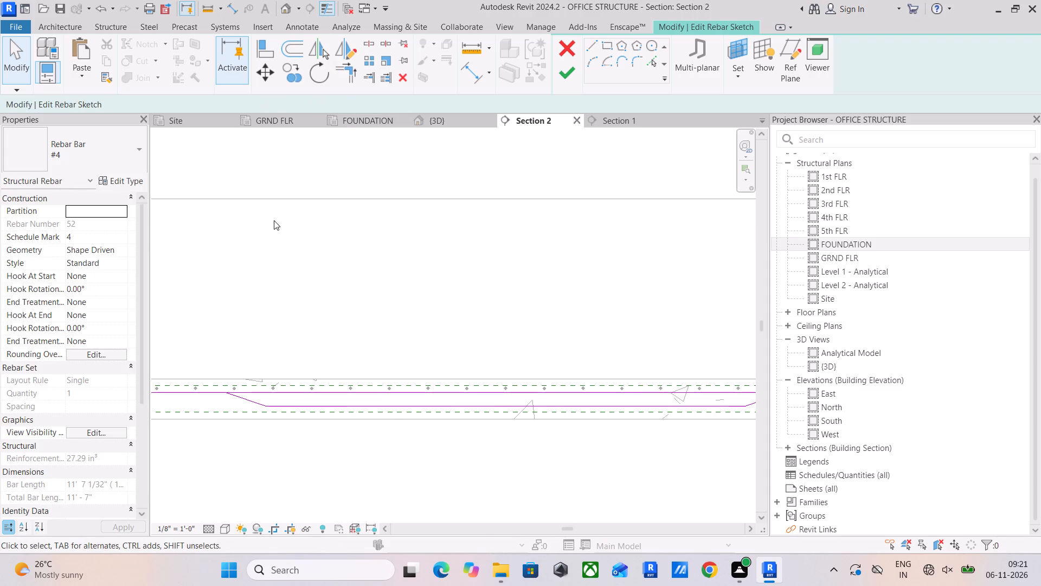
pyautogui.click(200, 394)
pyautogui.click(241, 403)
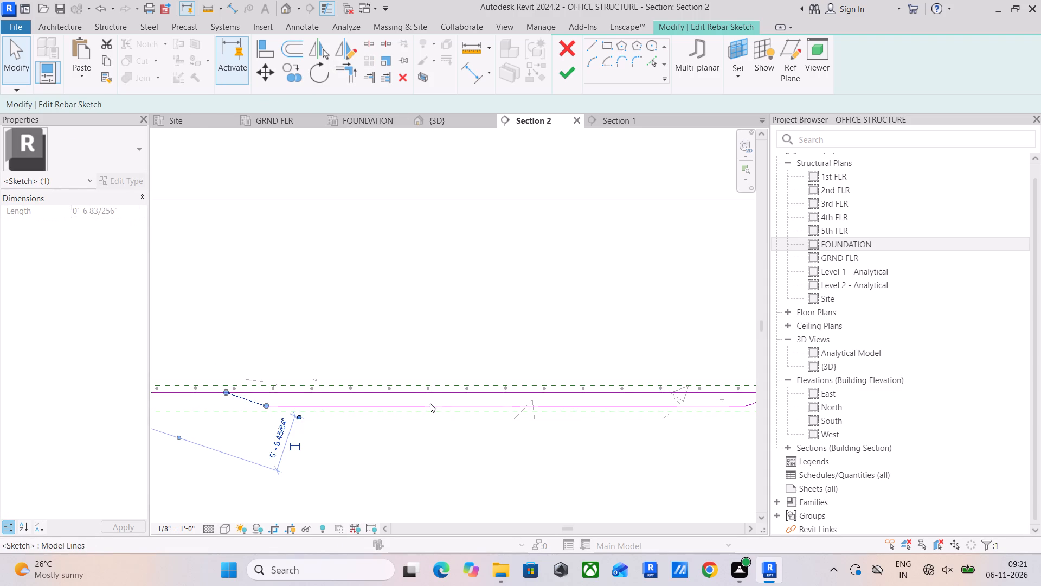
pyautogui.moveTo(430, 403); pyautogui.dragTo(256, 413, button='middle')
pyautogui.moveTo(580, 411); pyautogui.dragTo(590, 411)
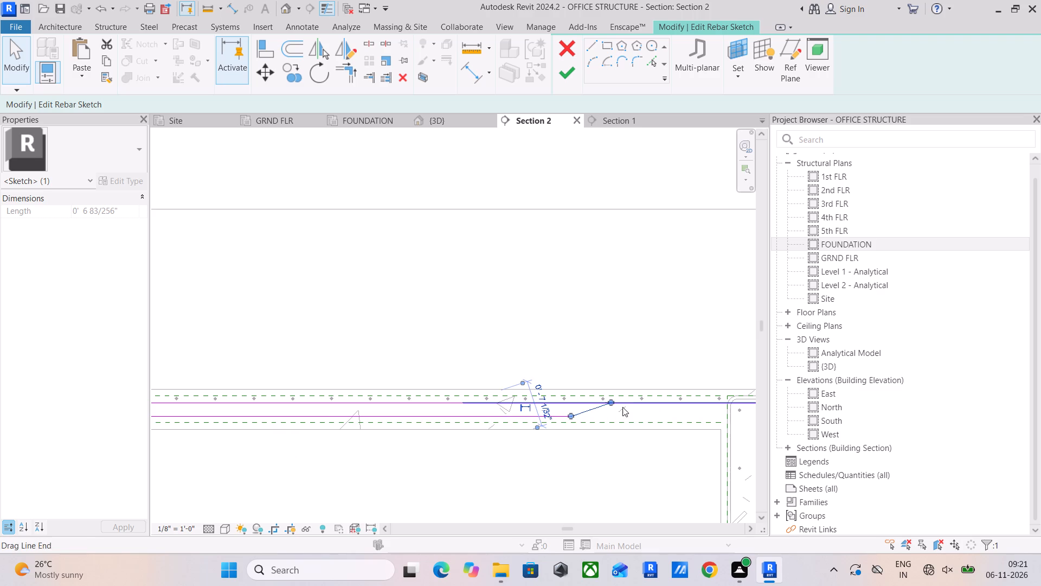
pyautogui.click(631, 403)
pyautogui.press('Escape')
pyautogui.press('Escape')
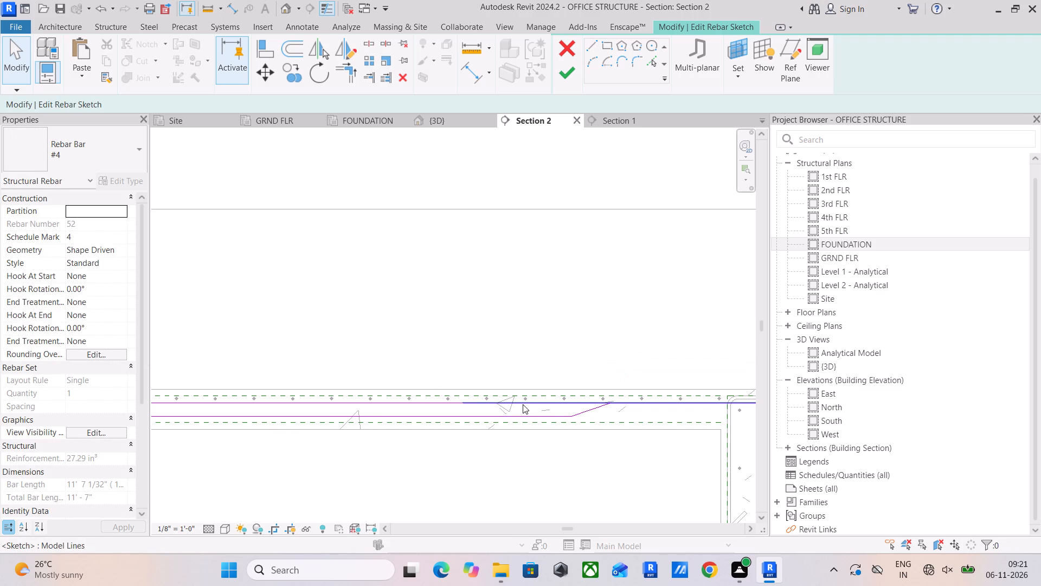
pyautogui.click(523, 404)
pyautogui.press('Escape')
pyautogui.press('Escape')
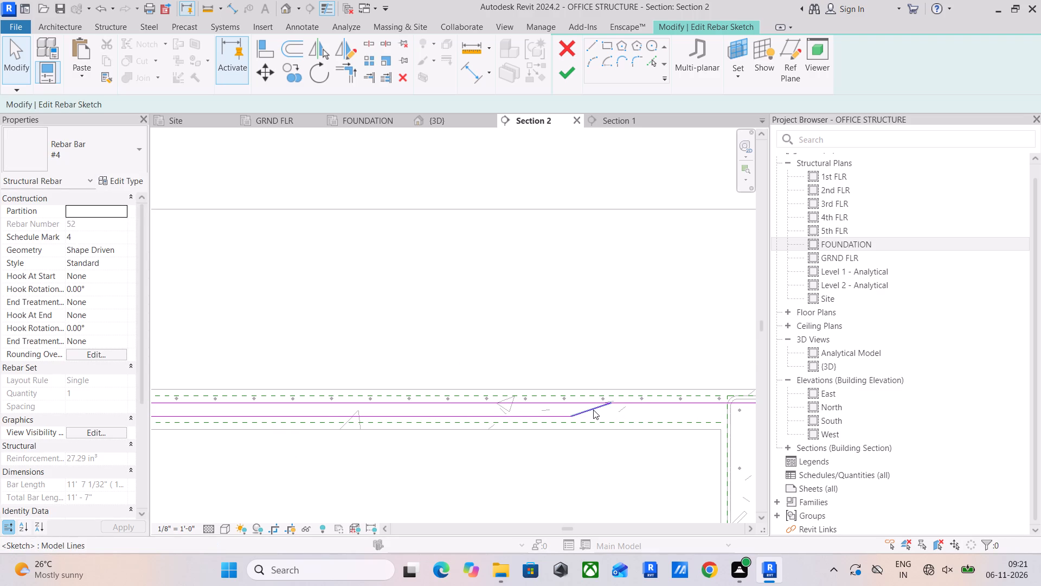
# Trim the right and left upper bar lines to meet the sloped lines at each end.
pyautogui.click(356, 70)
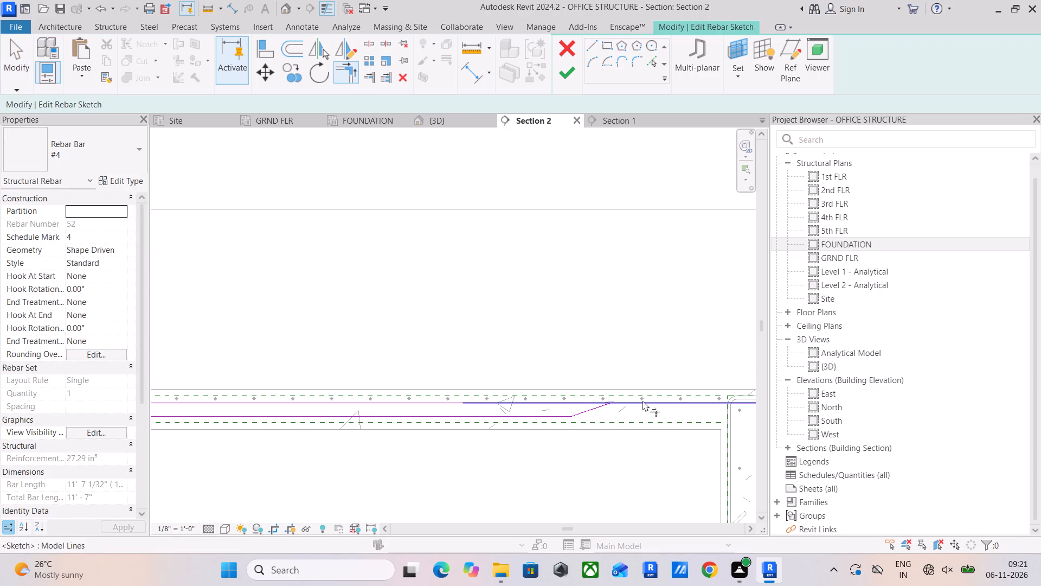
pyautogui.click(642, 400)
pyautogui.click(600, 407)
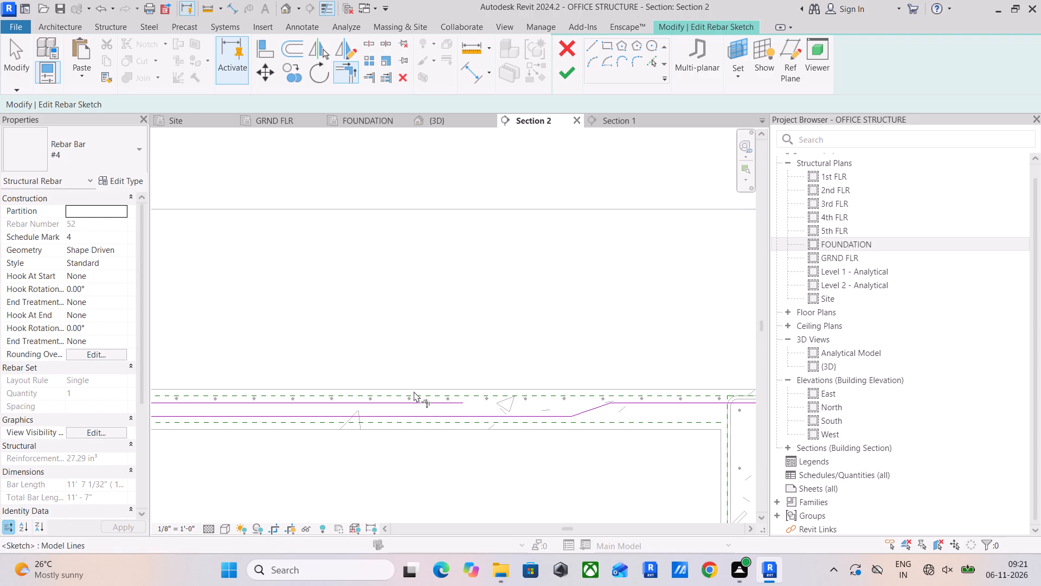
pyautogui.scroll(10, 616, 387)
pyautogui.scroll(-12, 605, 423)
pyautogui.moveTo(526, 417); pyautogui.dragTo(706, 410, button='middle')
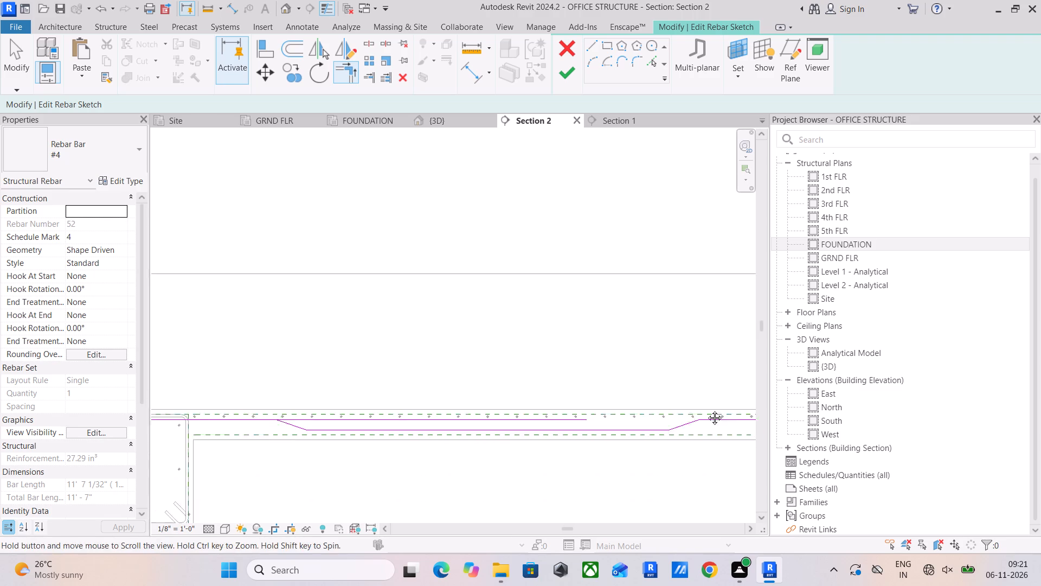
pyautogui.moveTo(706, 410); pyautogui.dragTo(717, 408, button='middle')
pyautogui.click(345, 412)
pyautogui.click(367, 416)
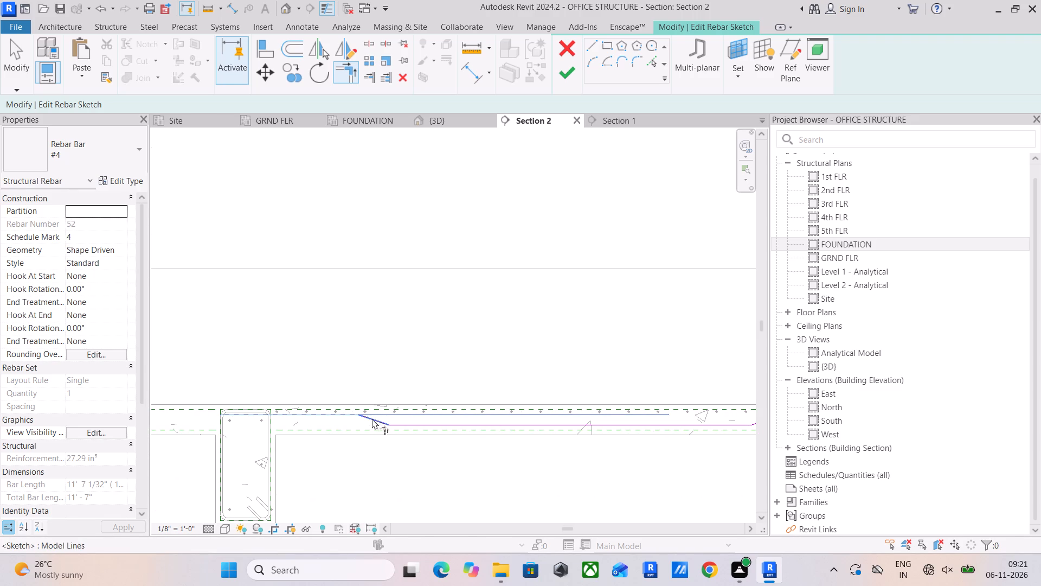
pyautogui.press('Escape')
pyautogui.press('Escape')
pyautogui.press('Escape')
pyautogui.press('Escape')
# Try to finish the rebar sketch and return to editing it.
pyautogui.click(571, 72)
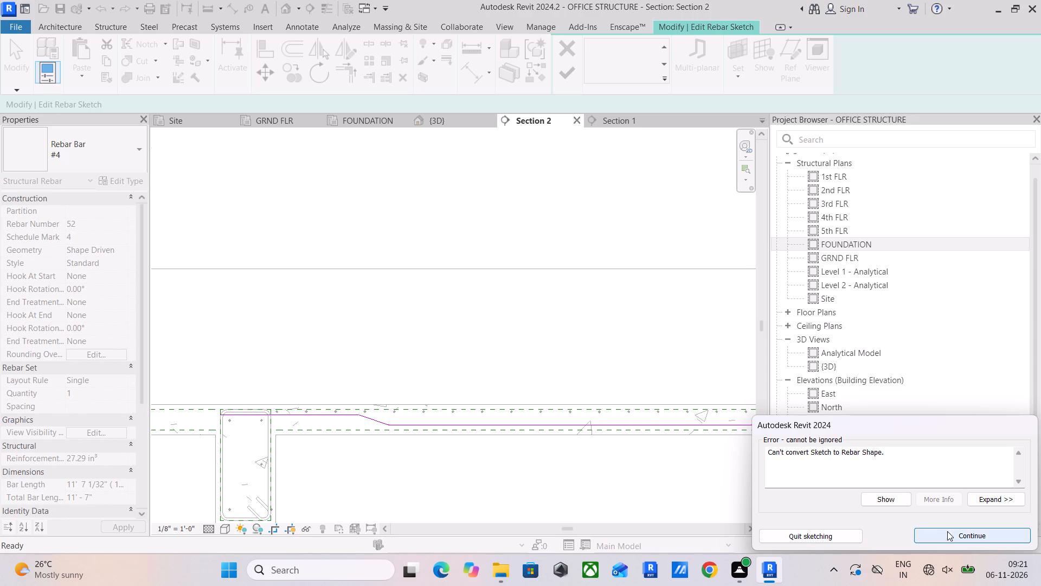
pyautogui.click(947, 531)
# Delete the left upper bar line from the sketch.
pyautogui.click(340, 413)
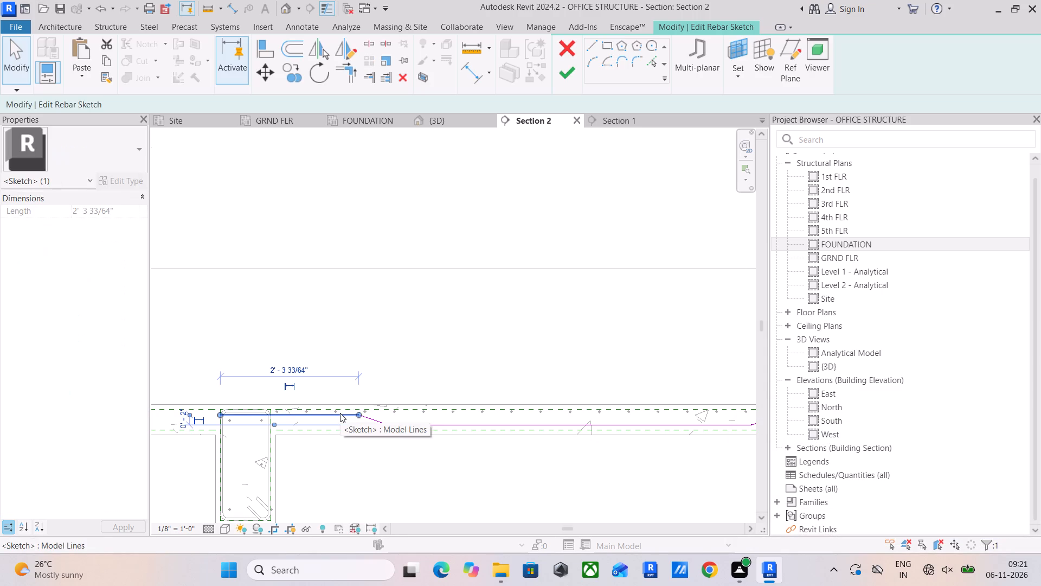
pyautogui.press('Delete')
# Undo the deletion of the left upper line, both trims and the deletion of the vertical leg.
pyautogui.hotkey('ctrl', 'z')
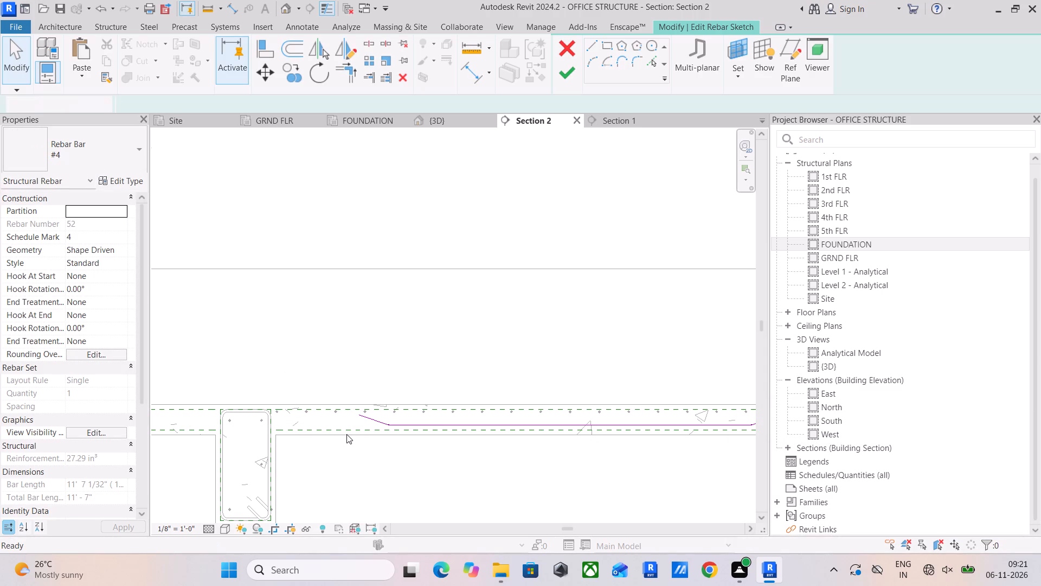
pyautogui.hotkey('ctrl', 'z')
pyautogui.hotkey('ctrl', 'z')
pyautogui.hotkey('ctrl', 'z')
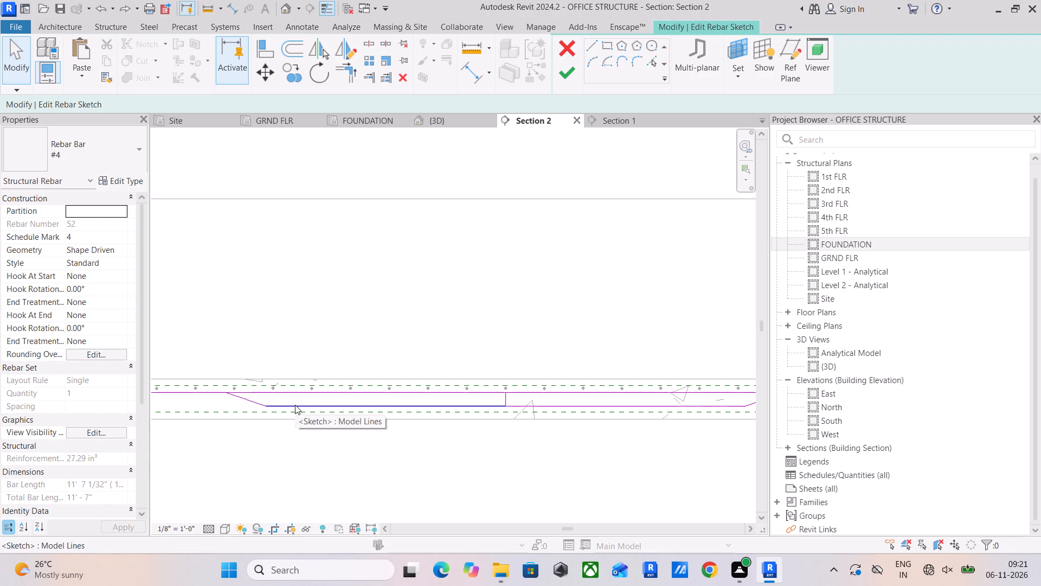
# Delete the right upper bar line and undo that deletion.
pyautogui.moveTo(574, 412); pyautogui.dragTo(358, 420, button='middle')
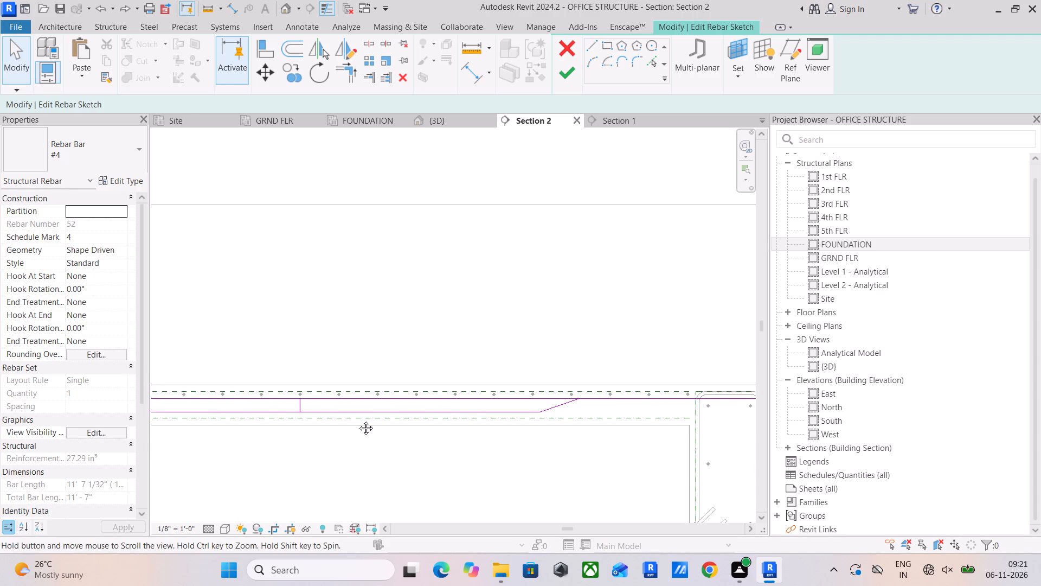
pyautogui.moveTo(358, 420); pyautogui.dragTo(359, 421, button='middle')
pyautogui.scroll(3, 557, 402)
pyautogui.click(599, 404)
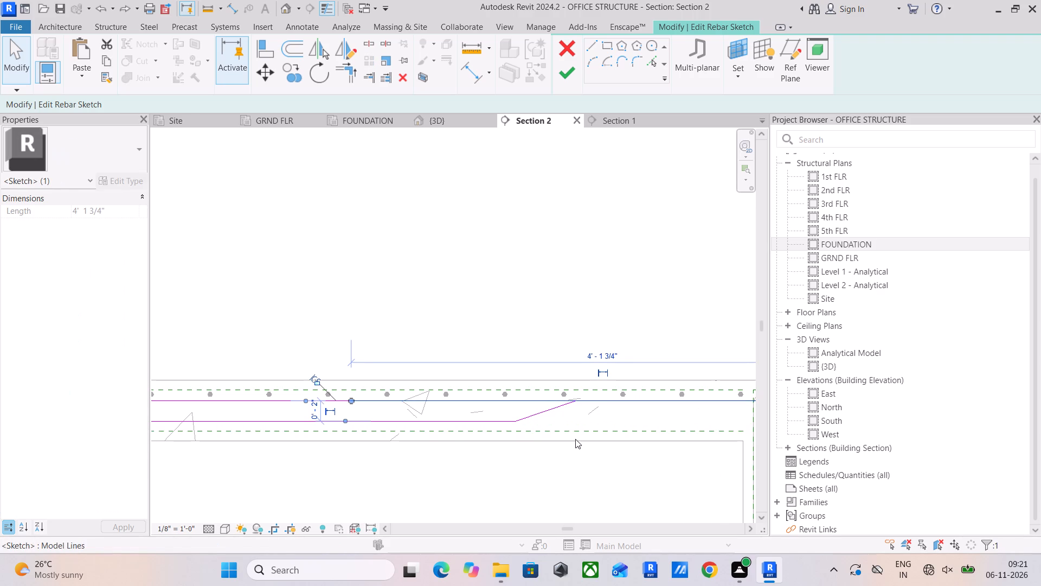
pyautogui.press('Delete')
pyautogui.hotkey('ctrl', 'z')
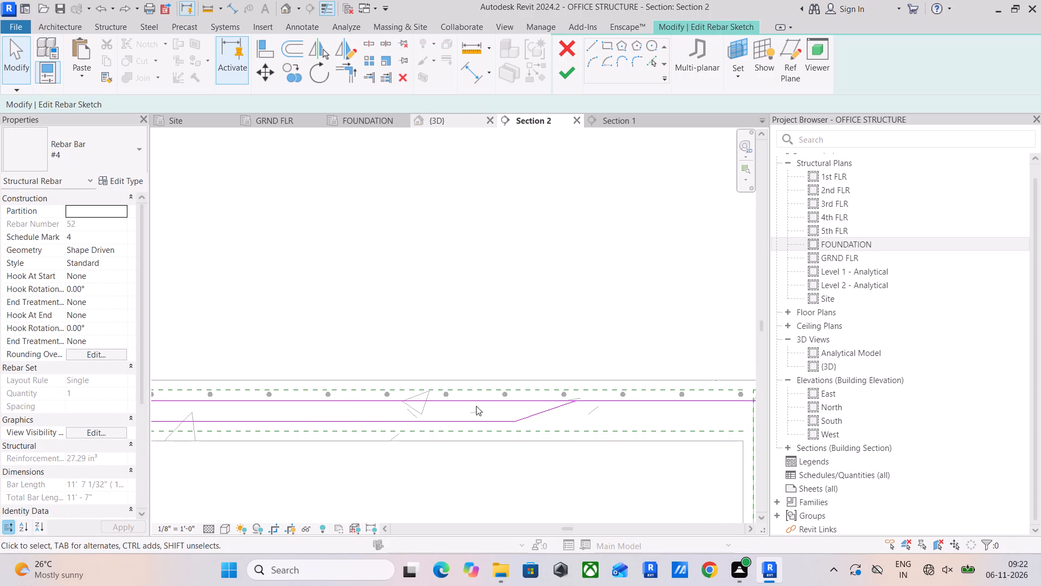
# Trim the right and left upper bar lines to their sloped lines, unjoining the elements that cannot stay joined.
pyautogui.click(346, 73)
pyautogui.moveTo(635, 403); pyautogui.dragTo(621, 407)
pyautogui.click(554, 411)
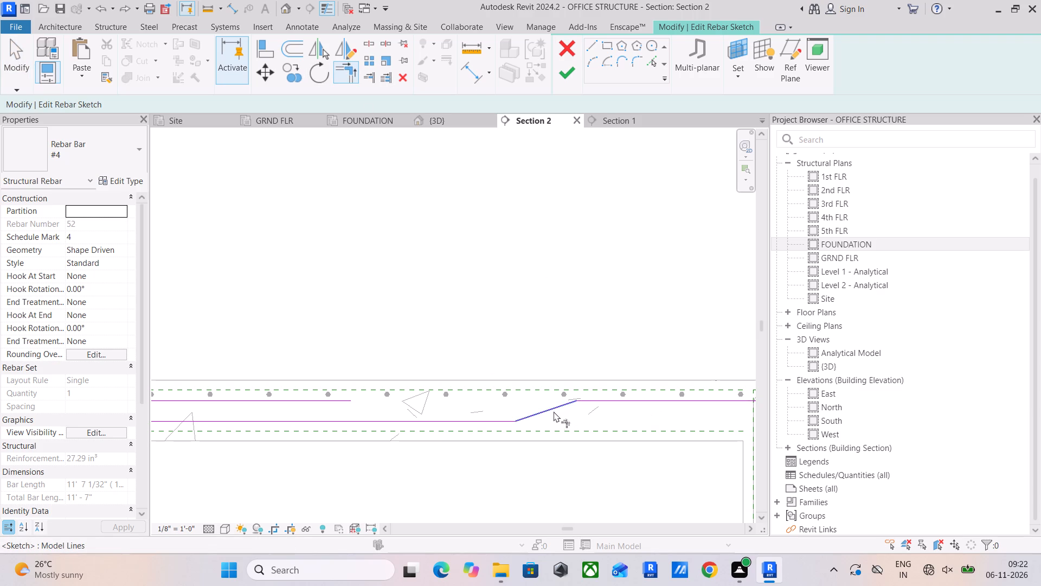
pyautogui.scroll(-3, 536, 428)
pyautogui.moveTo(535, 428); pyautogui.dragTo(845, 435, button='middle')
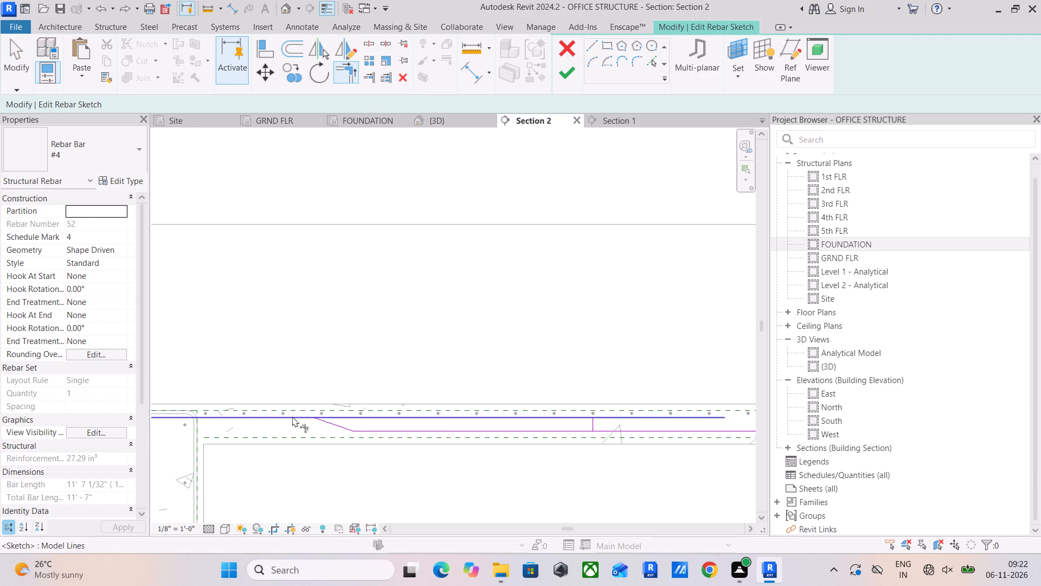
pyautogui.click(292, 416)
pyautogui.click(322, 423)
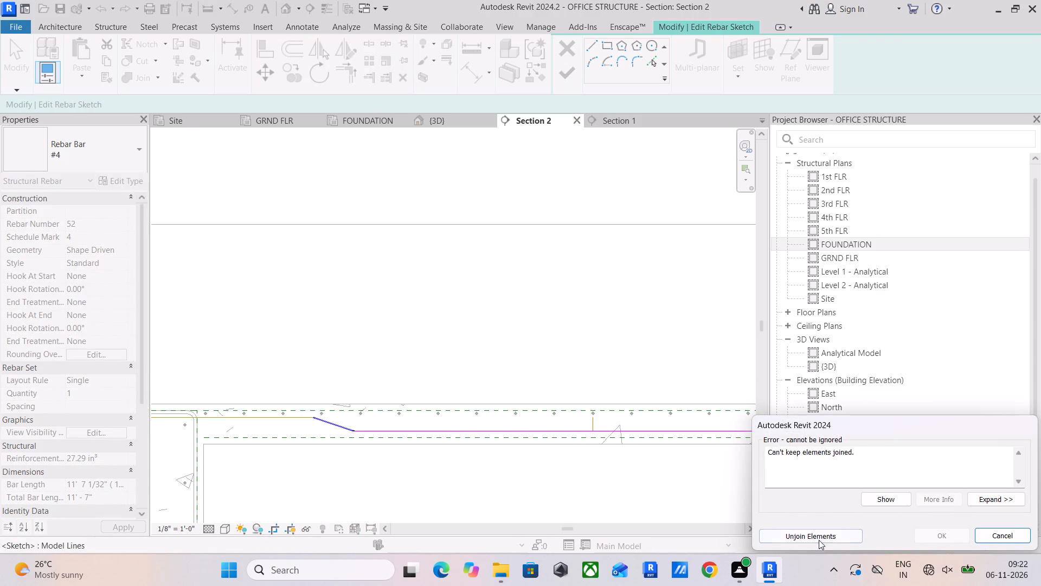
pyautogui.click(816, 534)
pyautogui.click(587, 419)
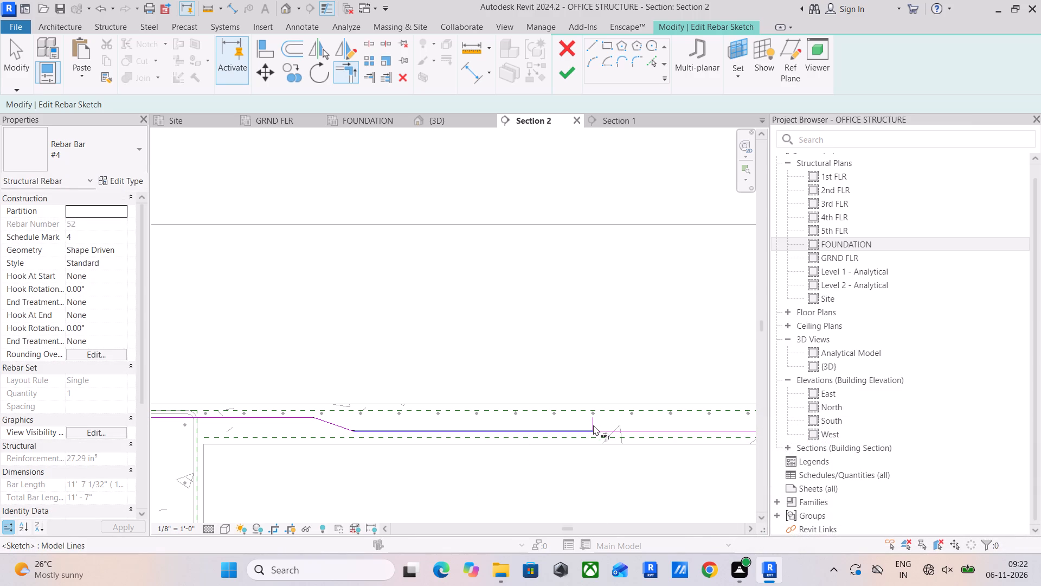
pyautogui.press('Escape')
# Delete the short vertical leg standing on the middle of the bottom run.
pyautogui.click(595, 424)
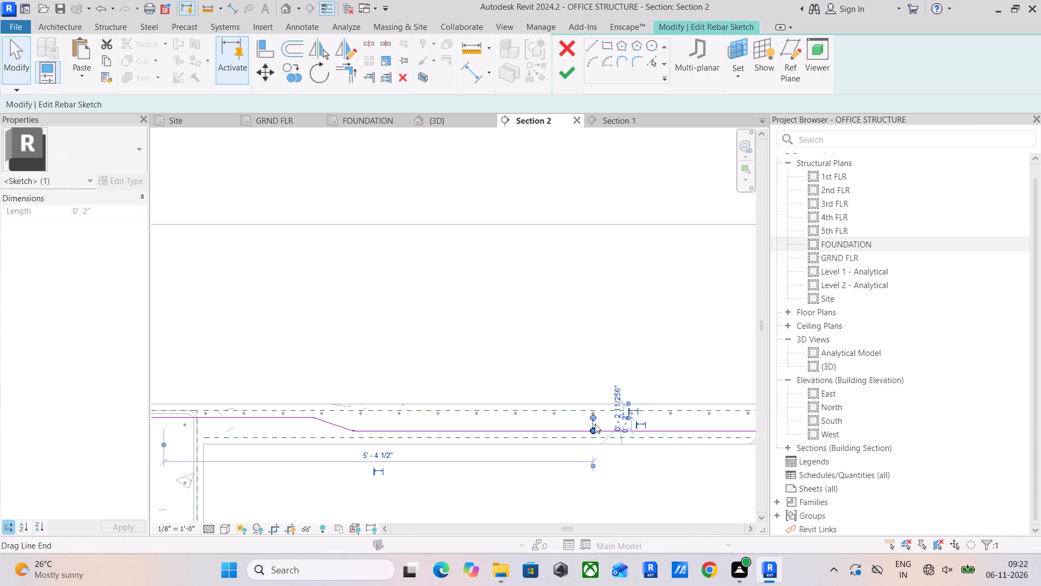
pyautogui.press('Delete')
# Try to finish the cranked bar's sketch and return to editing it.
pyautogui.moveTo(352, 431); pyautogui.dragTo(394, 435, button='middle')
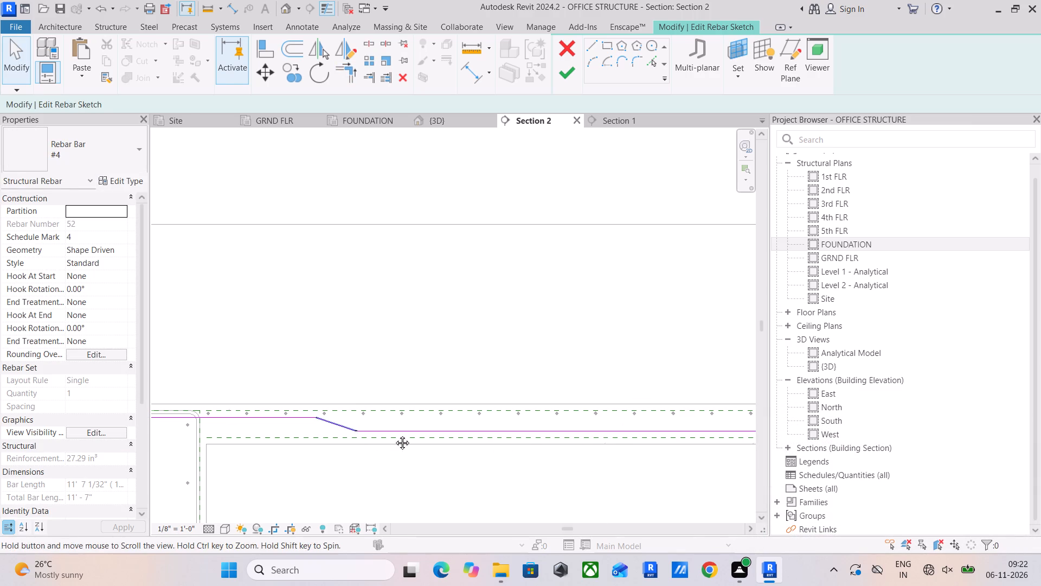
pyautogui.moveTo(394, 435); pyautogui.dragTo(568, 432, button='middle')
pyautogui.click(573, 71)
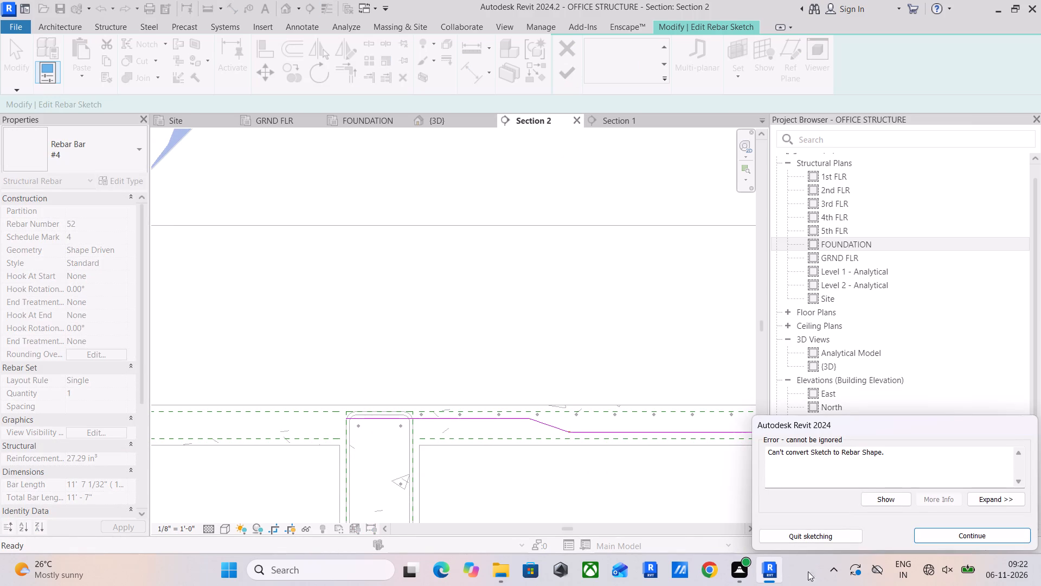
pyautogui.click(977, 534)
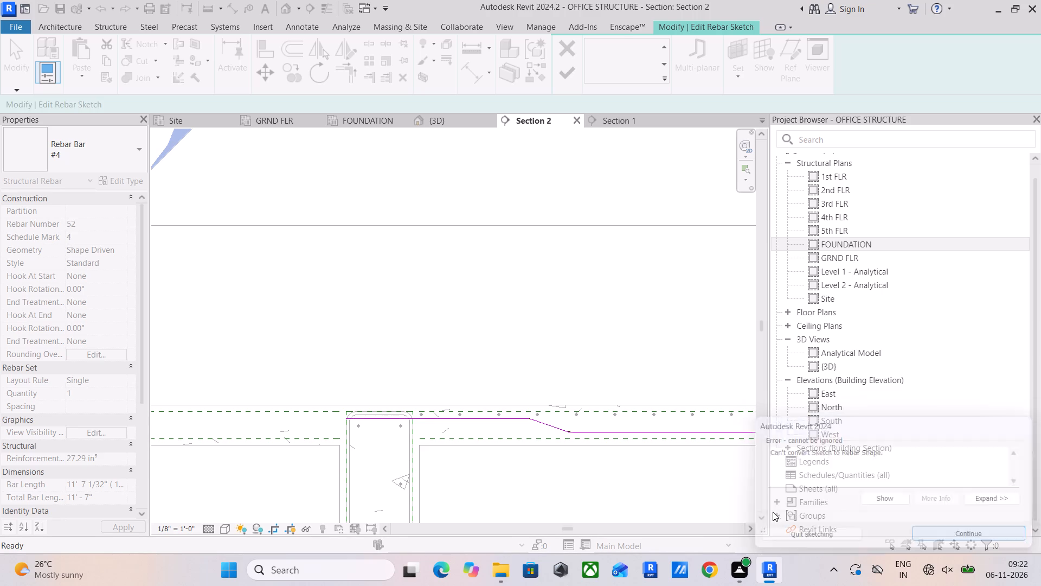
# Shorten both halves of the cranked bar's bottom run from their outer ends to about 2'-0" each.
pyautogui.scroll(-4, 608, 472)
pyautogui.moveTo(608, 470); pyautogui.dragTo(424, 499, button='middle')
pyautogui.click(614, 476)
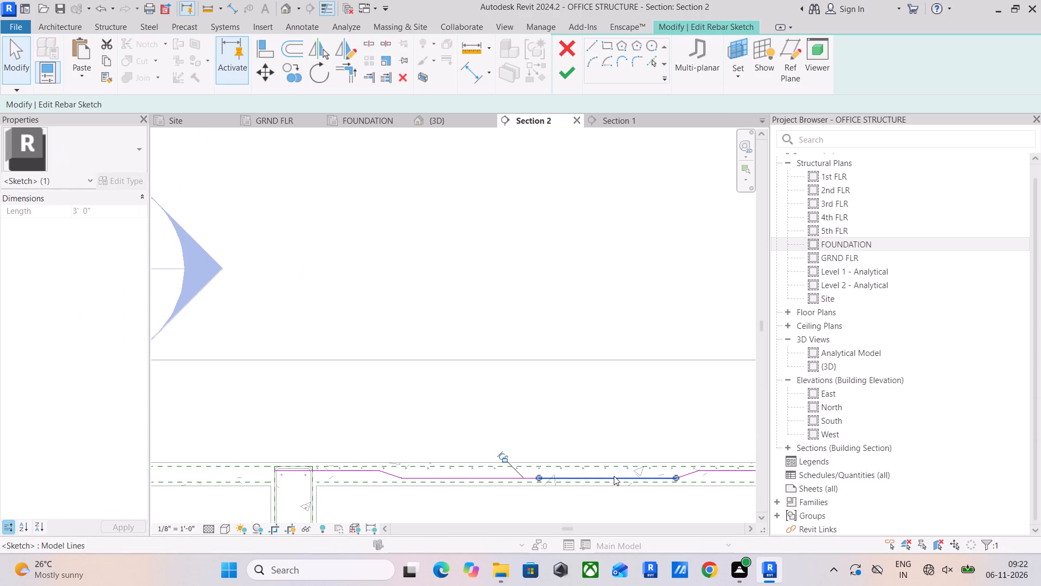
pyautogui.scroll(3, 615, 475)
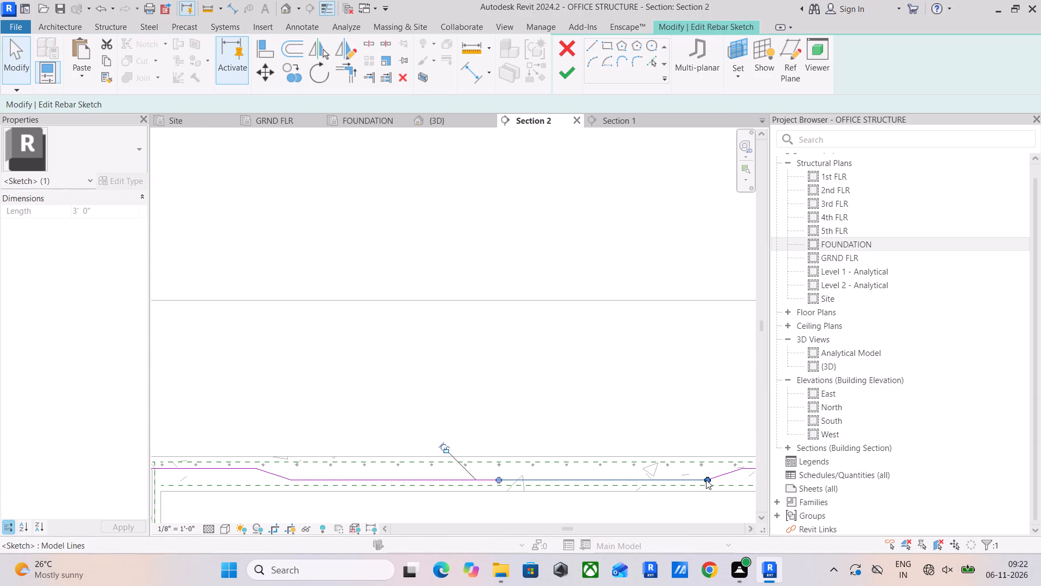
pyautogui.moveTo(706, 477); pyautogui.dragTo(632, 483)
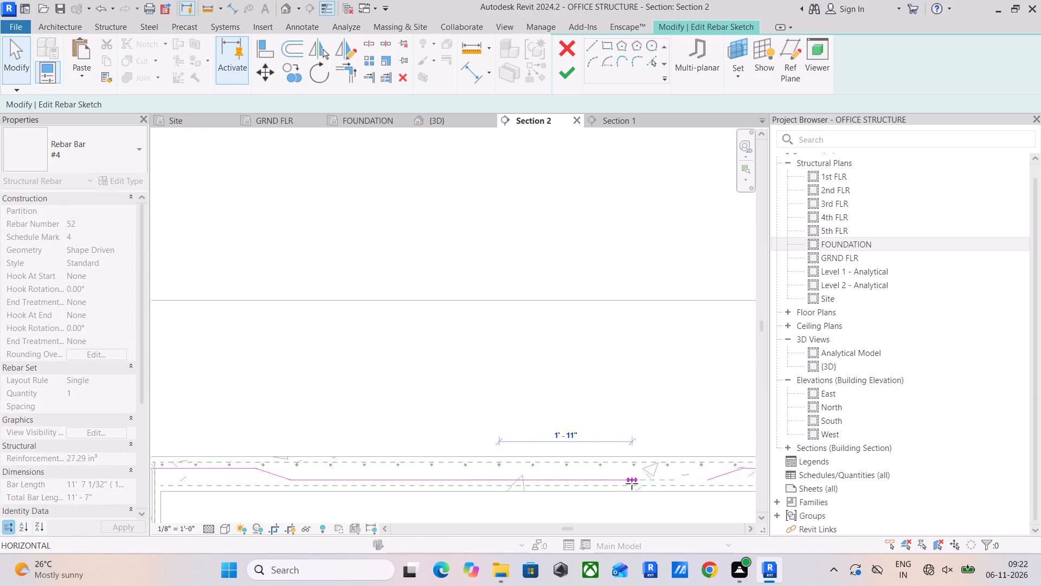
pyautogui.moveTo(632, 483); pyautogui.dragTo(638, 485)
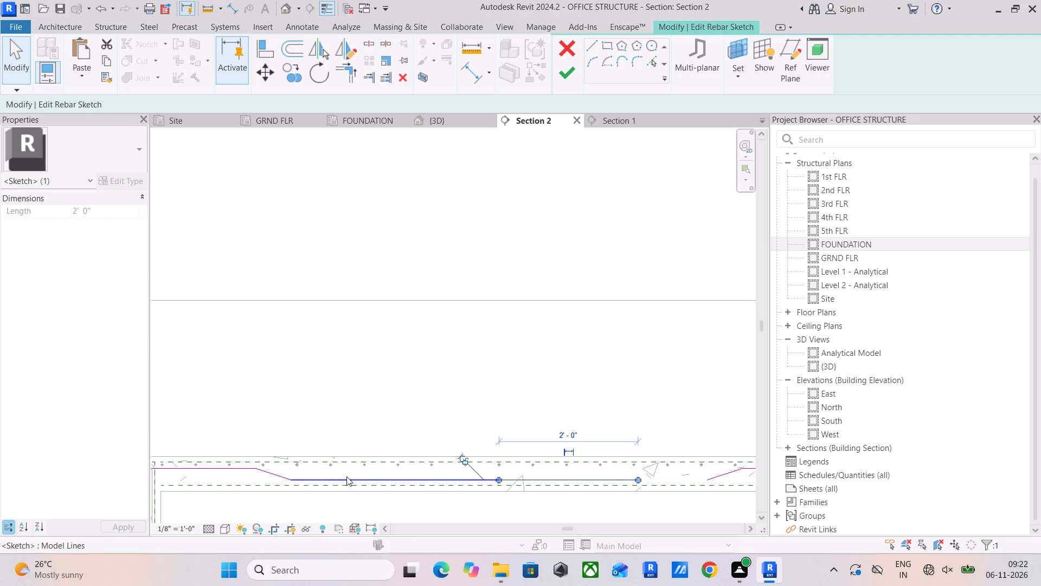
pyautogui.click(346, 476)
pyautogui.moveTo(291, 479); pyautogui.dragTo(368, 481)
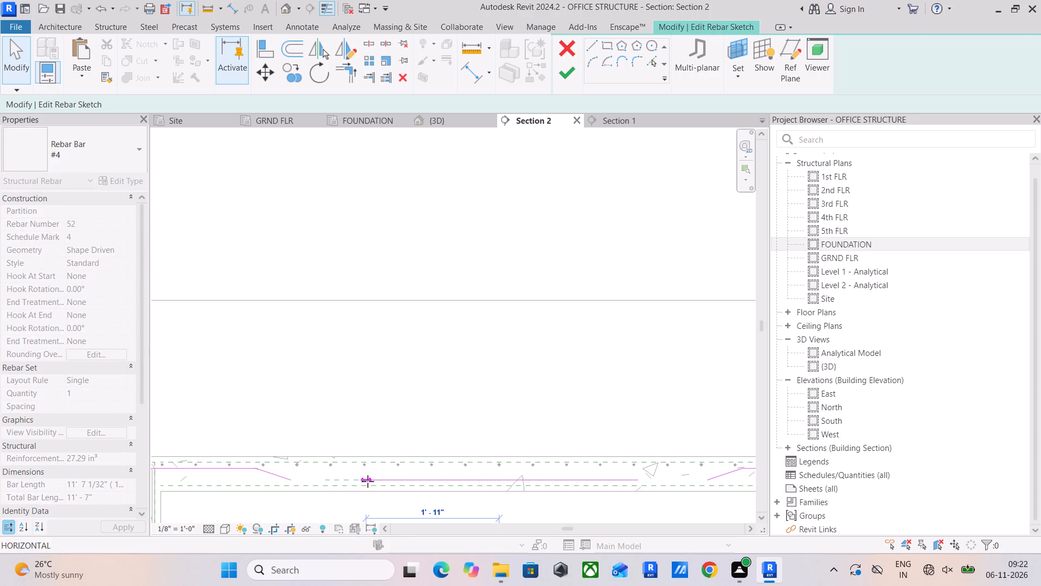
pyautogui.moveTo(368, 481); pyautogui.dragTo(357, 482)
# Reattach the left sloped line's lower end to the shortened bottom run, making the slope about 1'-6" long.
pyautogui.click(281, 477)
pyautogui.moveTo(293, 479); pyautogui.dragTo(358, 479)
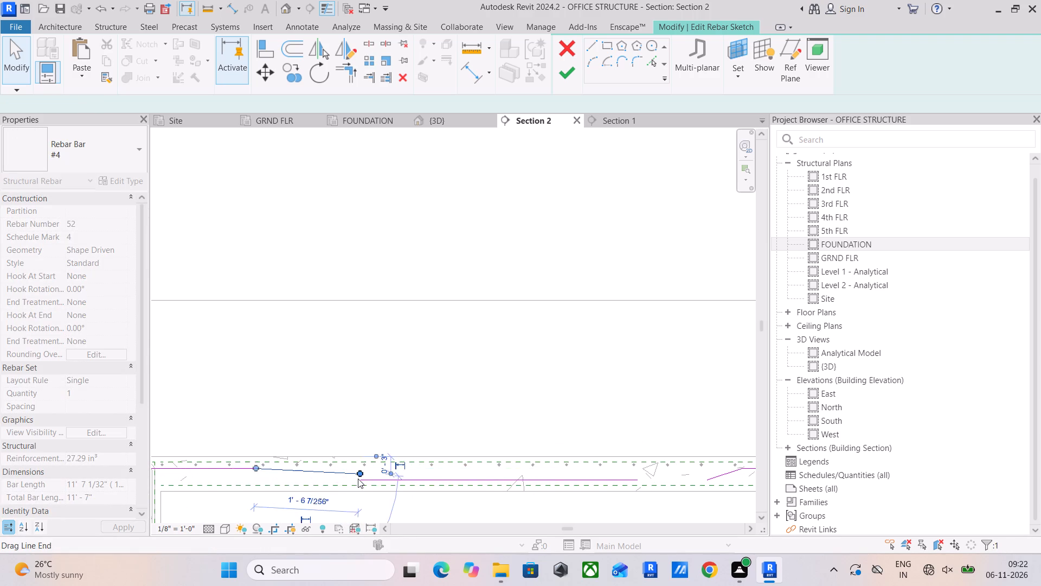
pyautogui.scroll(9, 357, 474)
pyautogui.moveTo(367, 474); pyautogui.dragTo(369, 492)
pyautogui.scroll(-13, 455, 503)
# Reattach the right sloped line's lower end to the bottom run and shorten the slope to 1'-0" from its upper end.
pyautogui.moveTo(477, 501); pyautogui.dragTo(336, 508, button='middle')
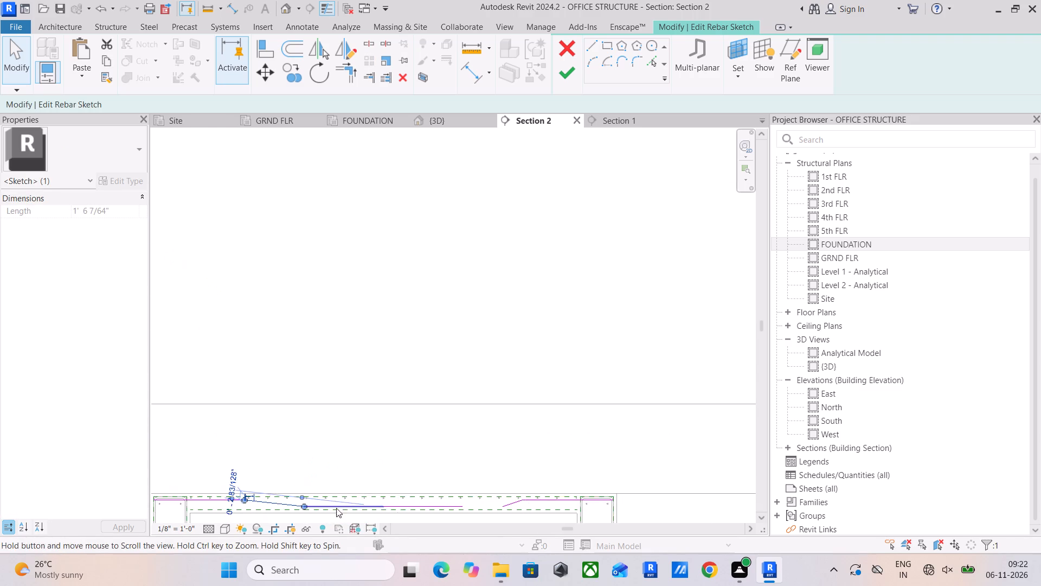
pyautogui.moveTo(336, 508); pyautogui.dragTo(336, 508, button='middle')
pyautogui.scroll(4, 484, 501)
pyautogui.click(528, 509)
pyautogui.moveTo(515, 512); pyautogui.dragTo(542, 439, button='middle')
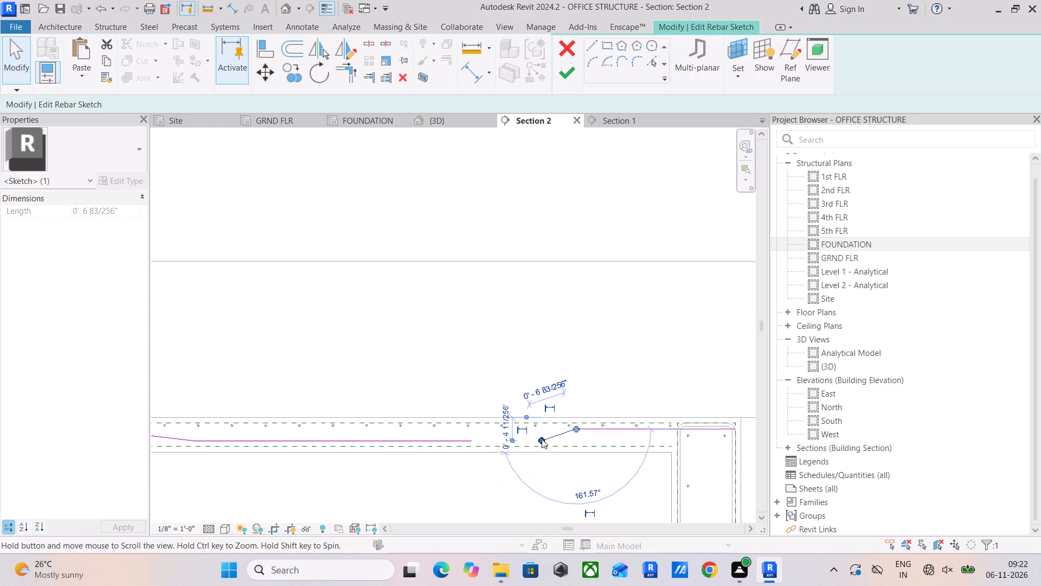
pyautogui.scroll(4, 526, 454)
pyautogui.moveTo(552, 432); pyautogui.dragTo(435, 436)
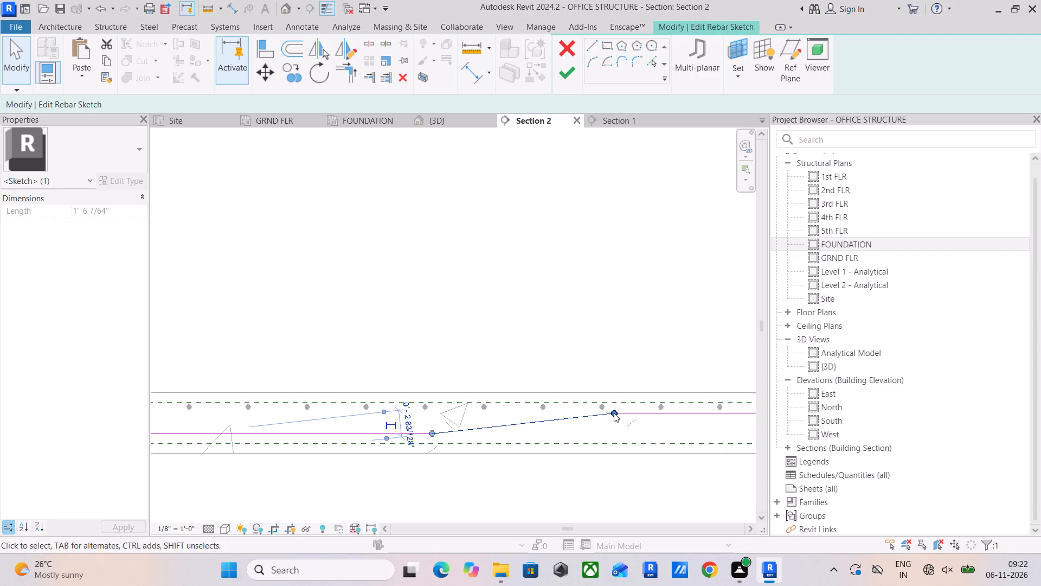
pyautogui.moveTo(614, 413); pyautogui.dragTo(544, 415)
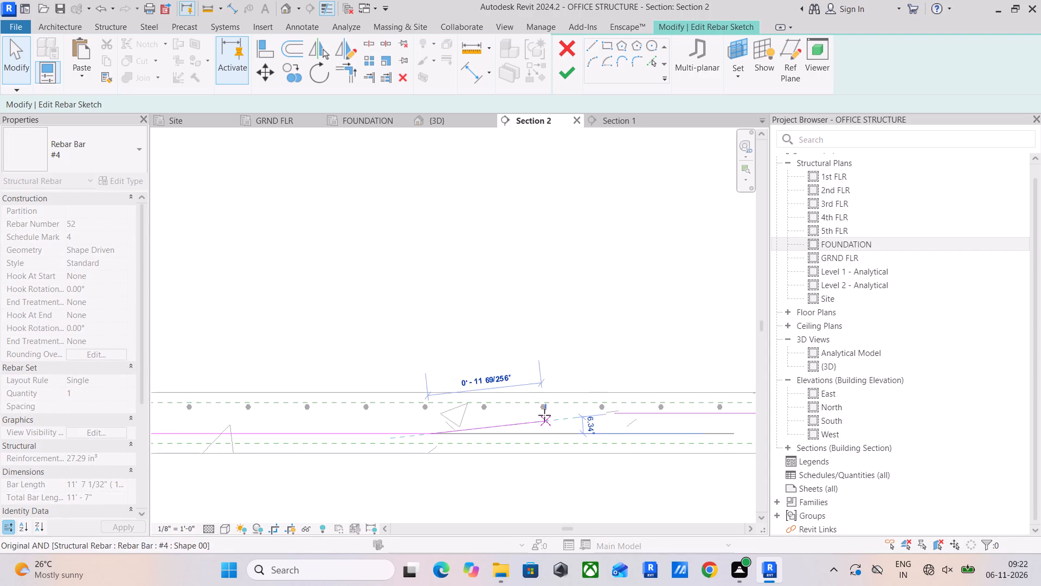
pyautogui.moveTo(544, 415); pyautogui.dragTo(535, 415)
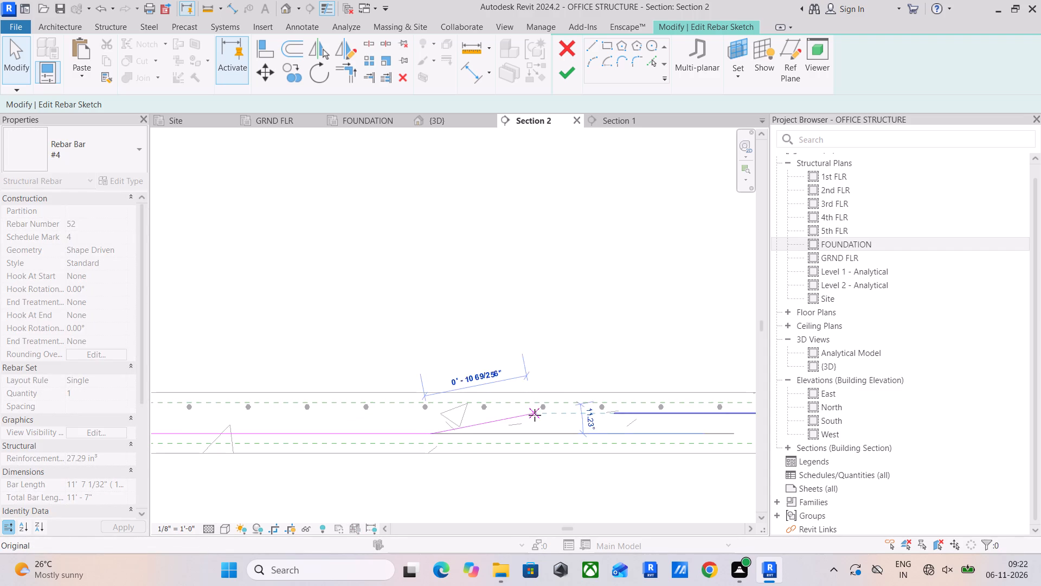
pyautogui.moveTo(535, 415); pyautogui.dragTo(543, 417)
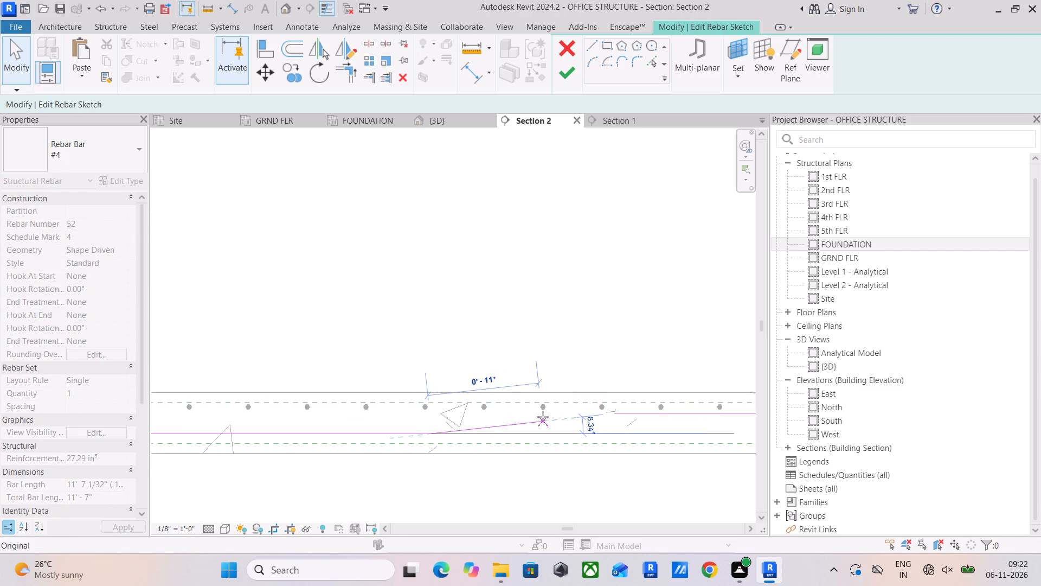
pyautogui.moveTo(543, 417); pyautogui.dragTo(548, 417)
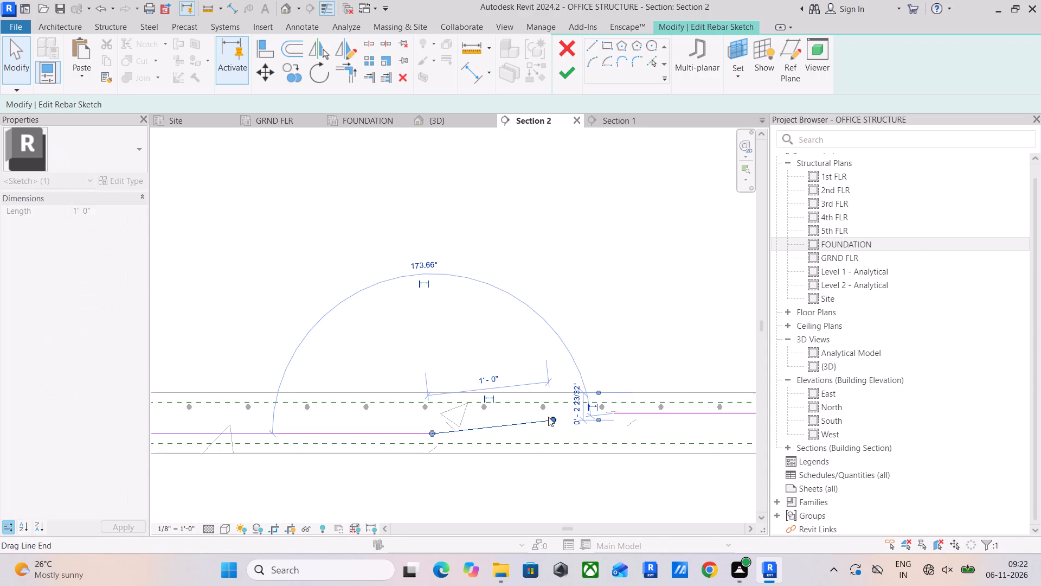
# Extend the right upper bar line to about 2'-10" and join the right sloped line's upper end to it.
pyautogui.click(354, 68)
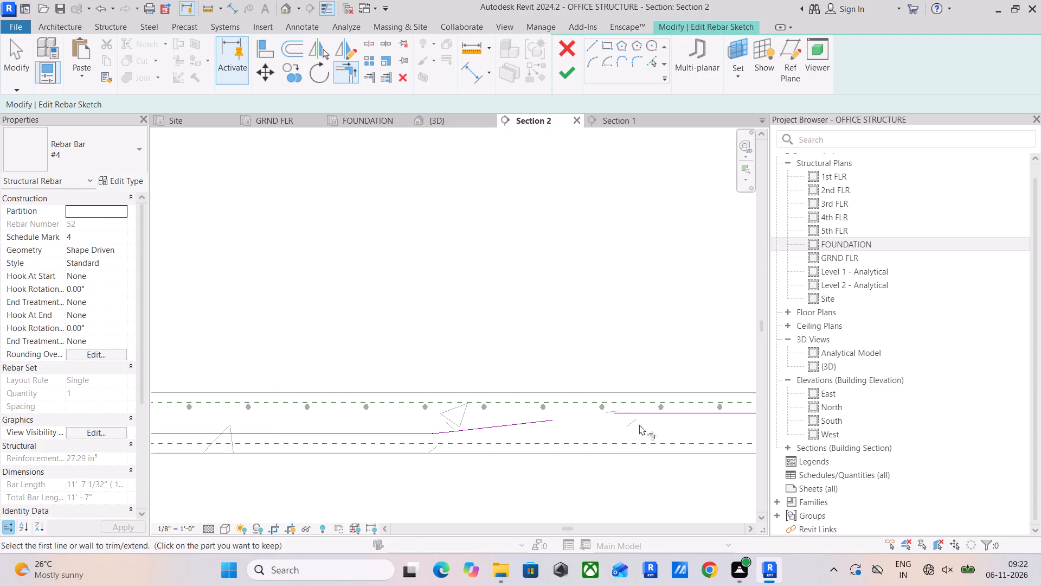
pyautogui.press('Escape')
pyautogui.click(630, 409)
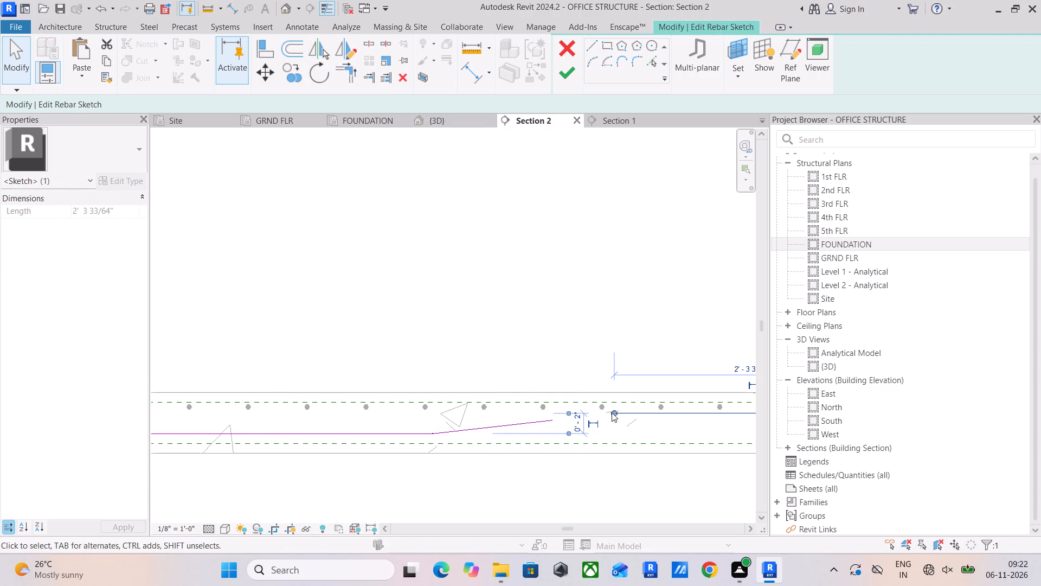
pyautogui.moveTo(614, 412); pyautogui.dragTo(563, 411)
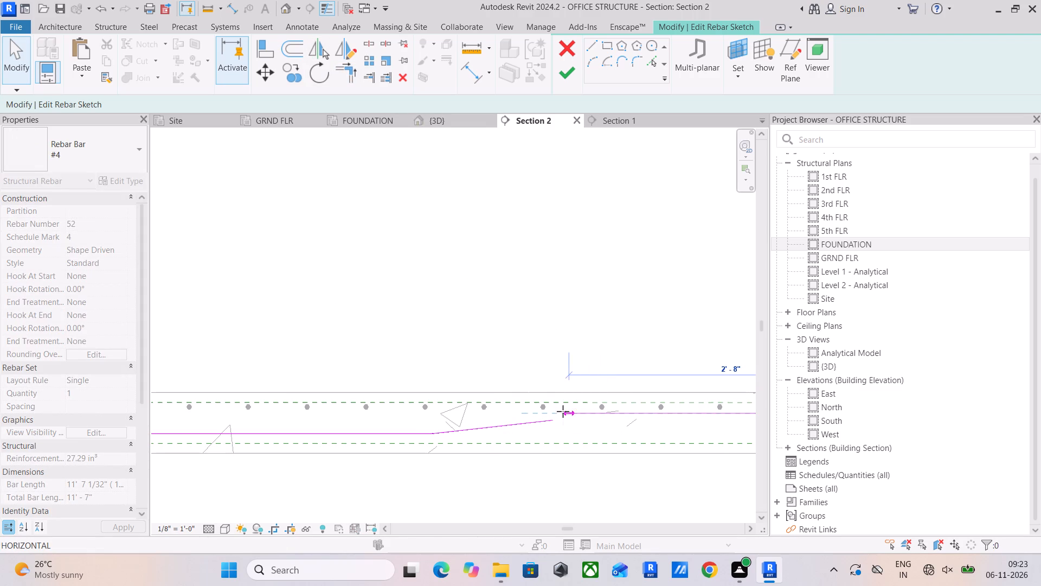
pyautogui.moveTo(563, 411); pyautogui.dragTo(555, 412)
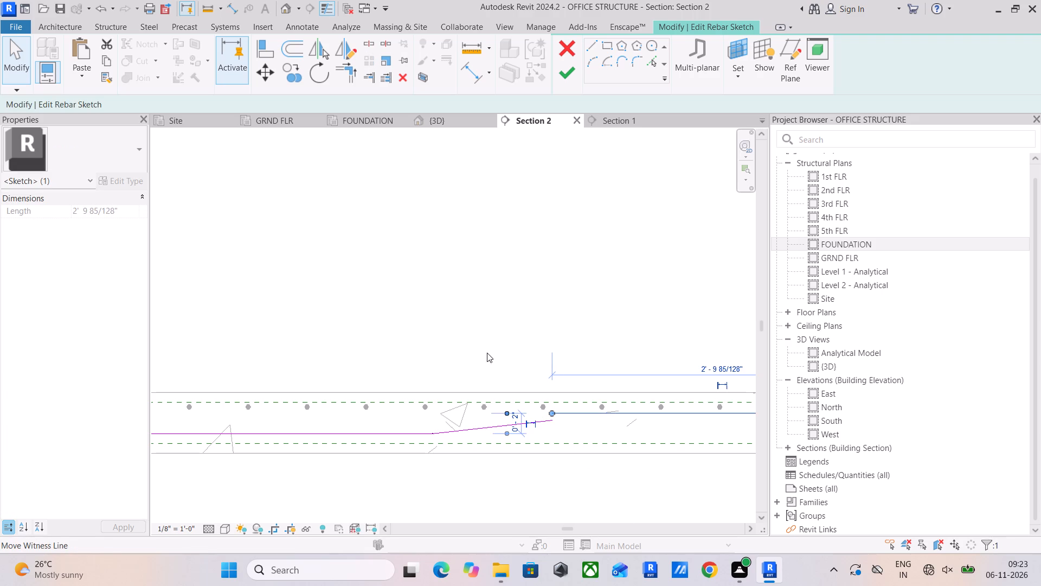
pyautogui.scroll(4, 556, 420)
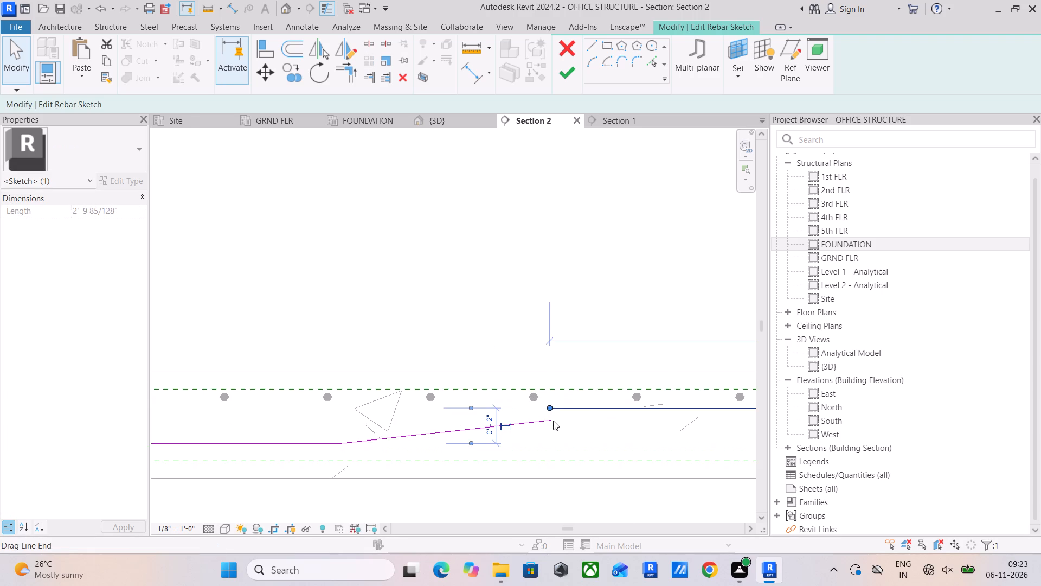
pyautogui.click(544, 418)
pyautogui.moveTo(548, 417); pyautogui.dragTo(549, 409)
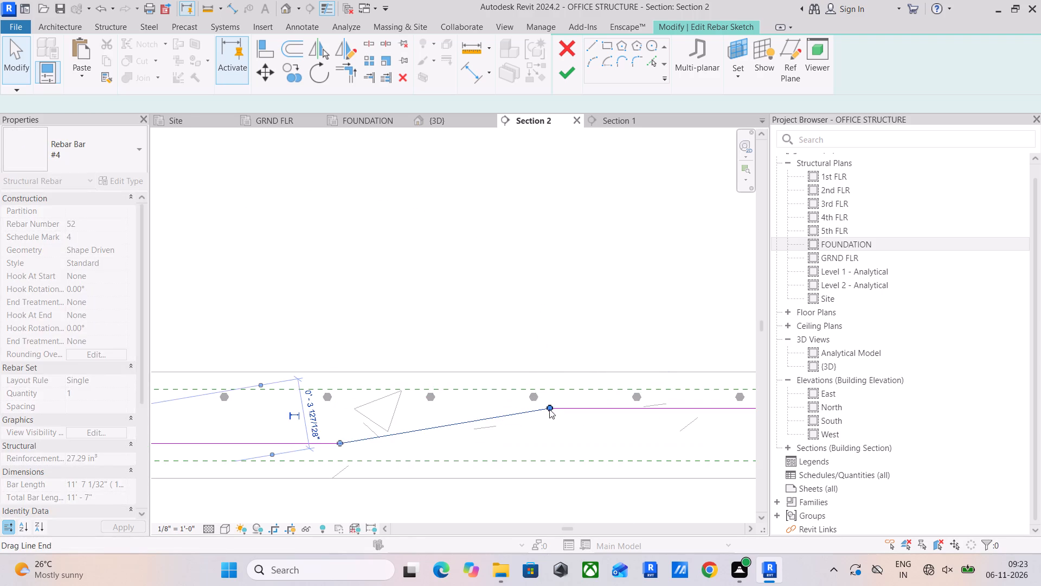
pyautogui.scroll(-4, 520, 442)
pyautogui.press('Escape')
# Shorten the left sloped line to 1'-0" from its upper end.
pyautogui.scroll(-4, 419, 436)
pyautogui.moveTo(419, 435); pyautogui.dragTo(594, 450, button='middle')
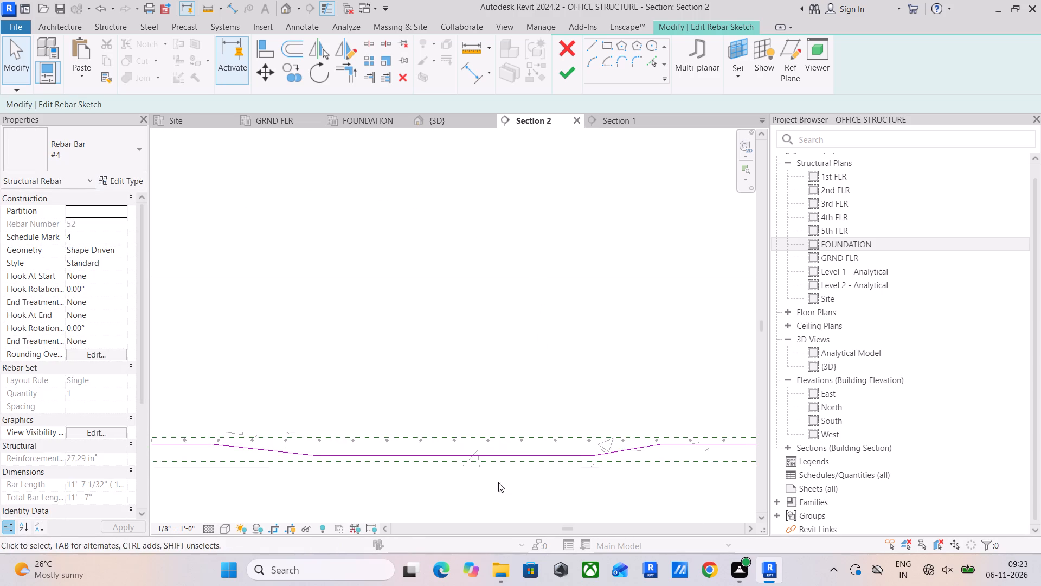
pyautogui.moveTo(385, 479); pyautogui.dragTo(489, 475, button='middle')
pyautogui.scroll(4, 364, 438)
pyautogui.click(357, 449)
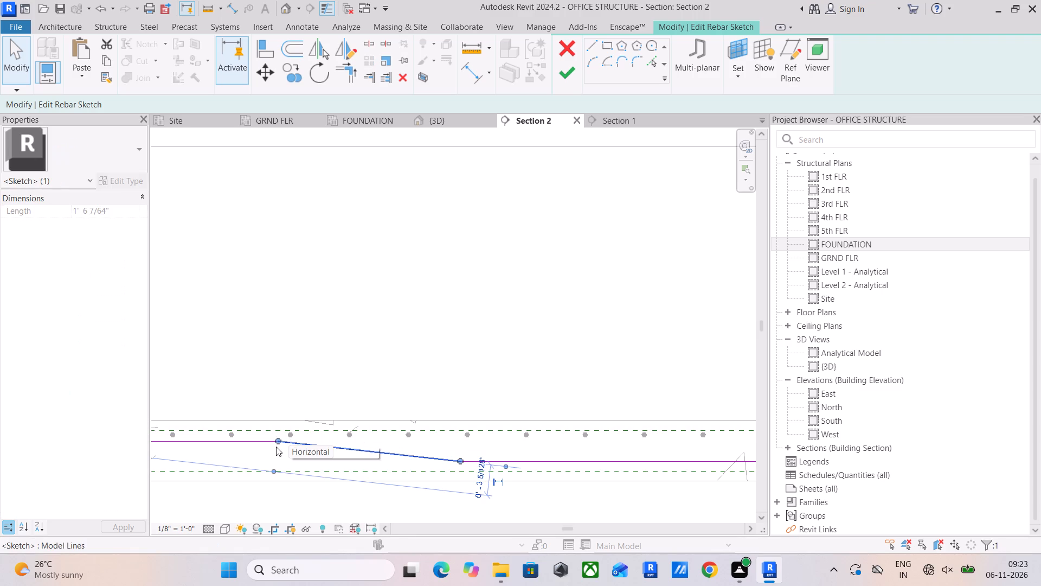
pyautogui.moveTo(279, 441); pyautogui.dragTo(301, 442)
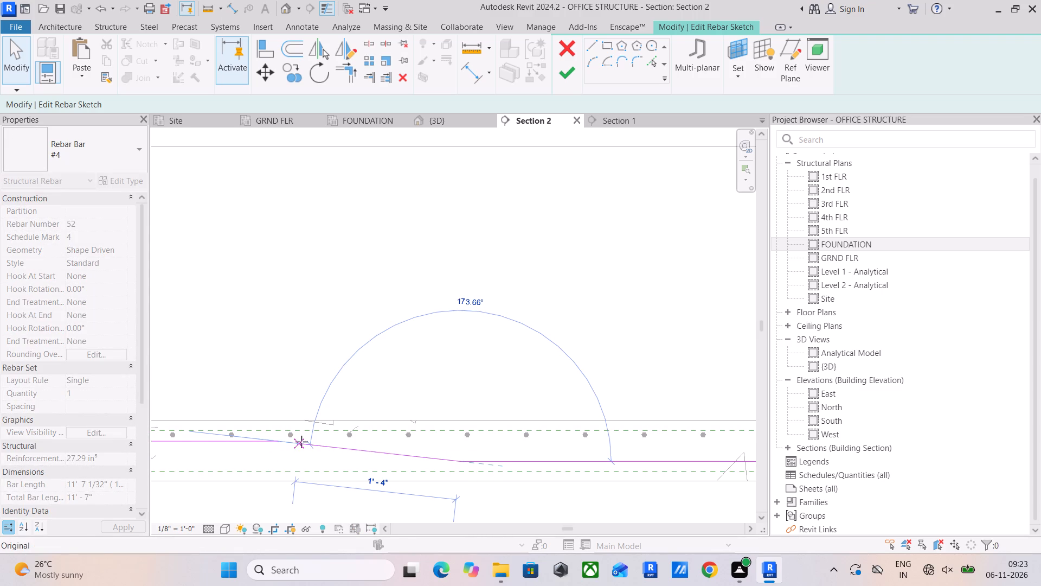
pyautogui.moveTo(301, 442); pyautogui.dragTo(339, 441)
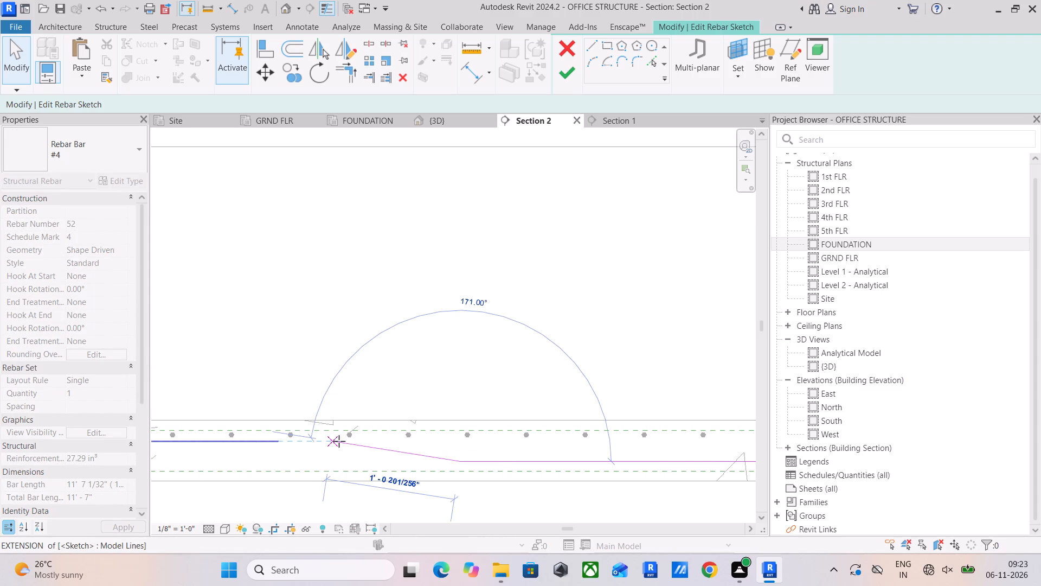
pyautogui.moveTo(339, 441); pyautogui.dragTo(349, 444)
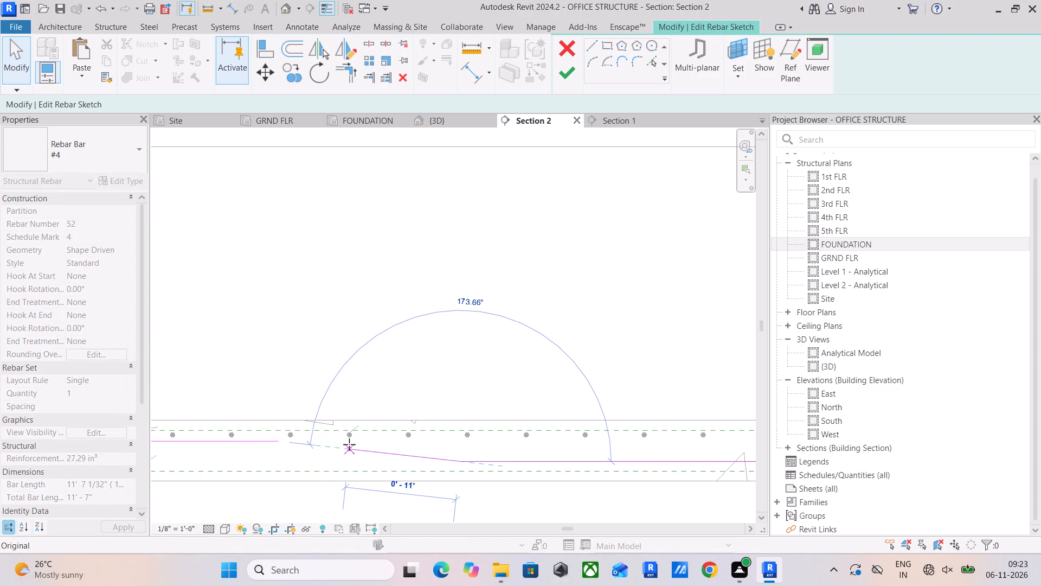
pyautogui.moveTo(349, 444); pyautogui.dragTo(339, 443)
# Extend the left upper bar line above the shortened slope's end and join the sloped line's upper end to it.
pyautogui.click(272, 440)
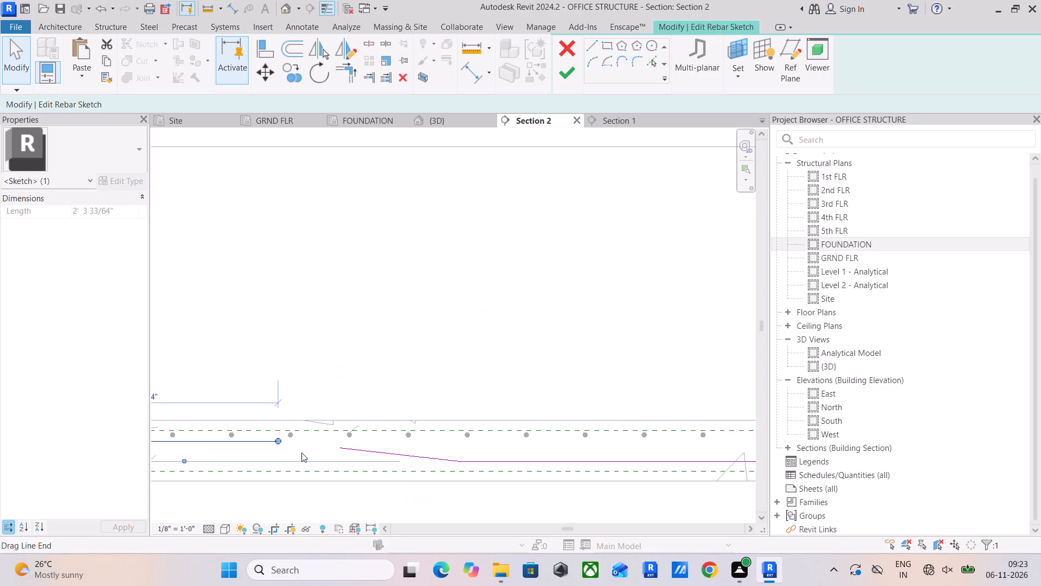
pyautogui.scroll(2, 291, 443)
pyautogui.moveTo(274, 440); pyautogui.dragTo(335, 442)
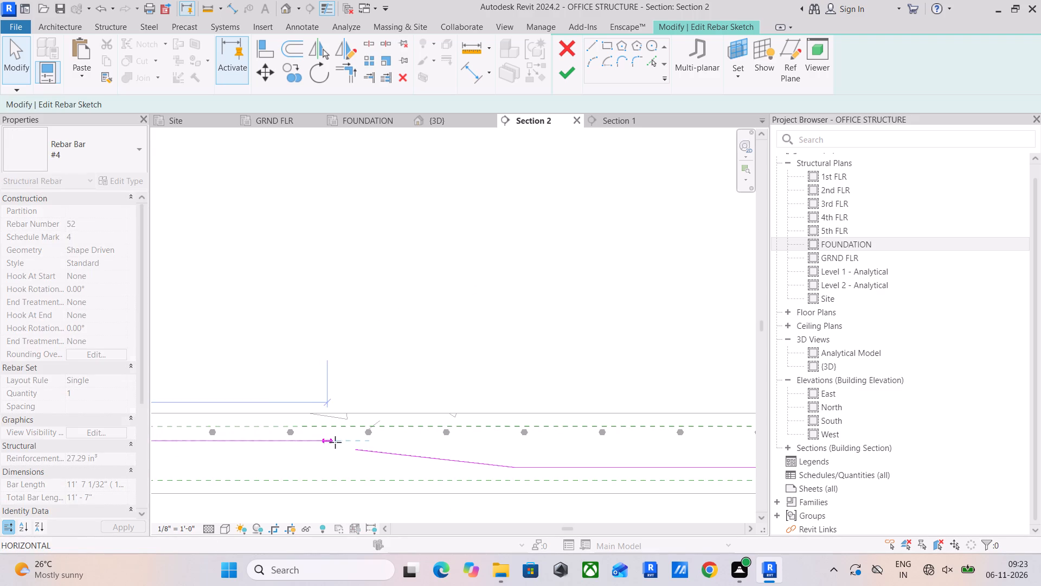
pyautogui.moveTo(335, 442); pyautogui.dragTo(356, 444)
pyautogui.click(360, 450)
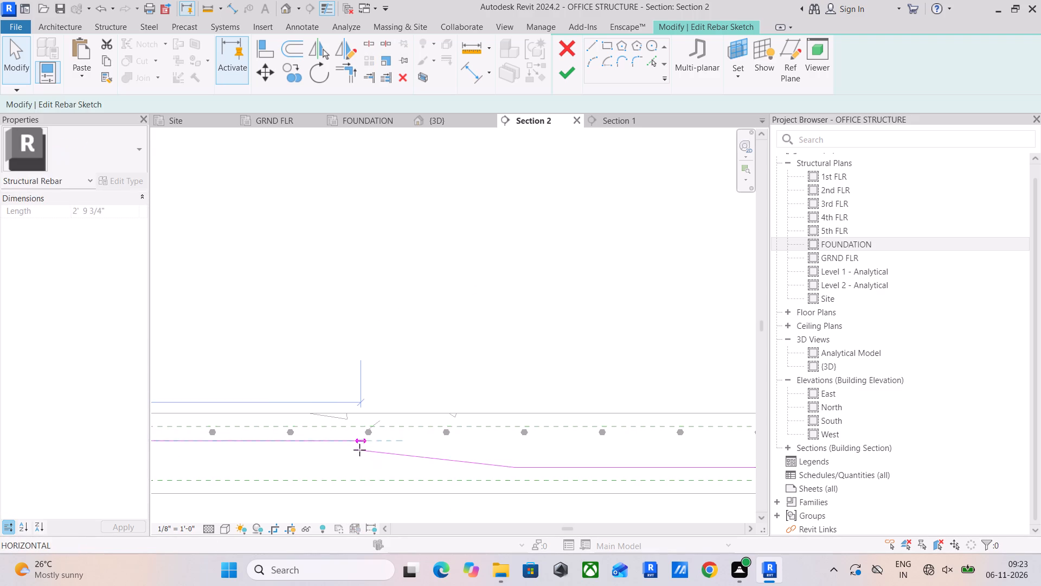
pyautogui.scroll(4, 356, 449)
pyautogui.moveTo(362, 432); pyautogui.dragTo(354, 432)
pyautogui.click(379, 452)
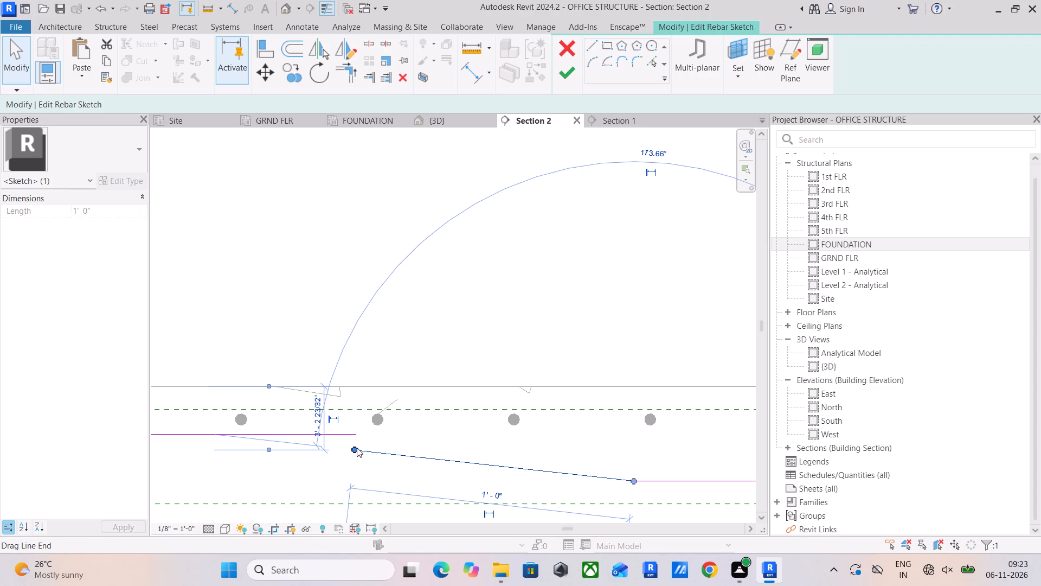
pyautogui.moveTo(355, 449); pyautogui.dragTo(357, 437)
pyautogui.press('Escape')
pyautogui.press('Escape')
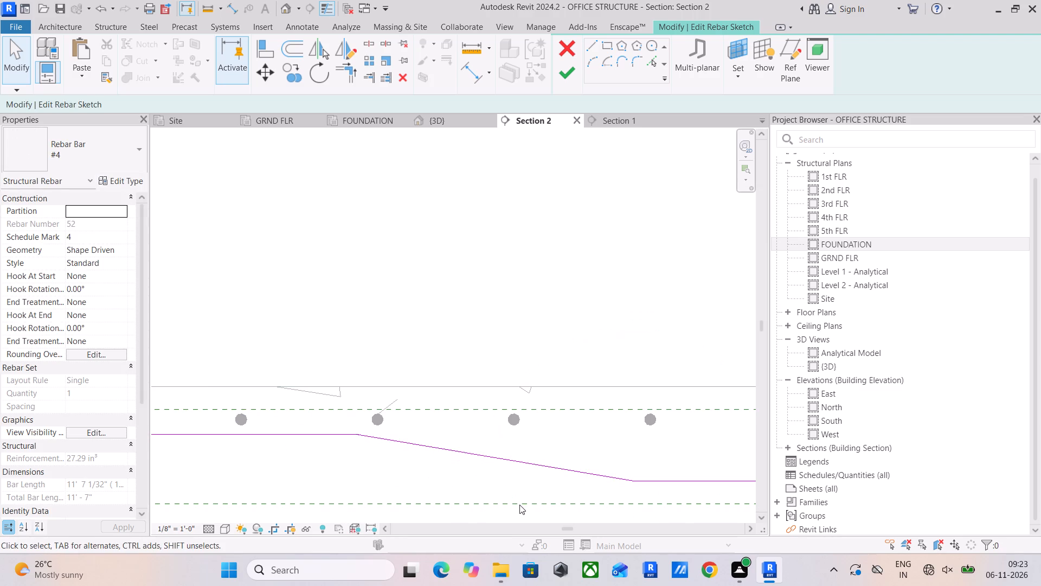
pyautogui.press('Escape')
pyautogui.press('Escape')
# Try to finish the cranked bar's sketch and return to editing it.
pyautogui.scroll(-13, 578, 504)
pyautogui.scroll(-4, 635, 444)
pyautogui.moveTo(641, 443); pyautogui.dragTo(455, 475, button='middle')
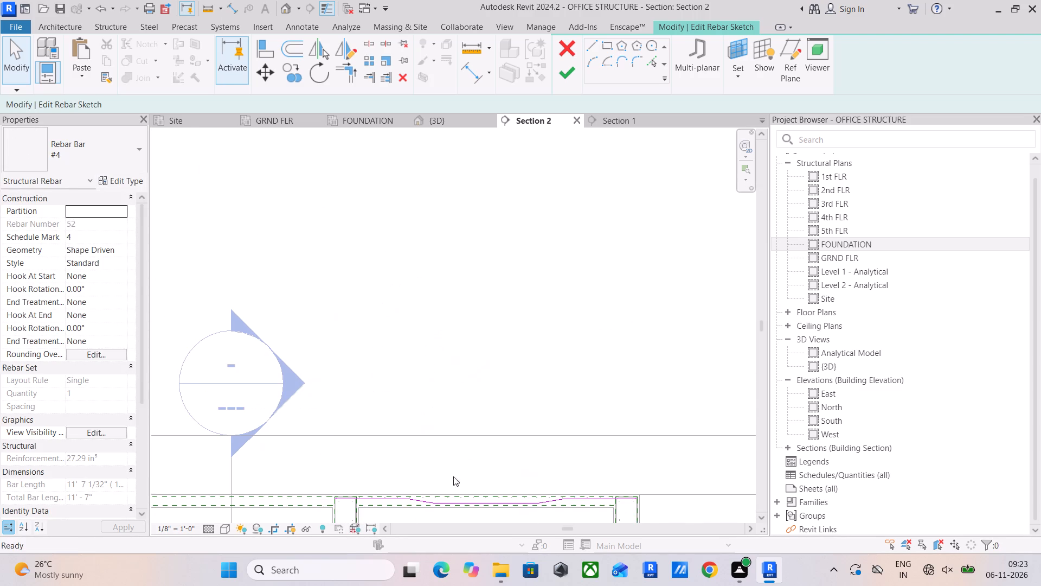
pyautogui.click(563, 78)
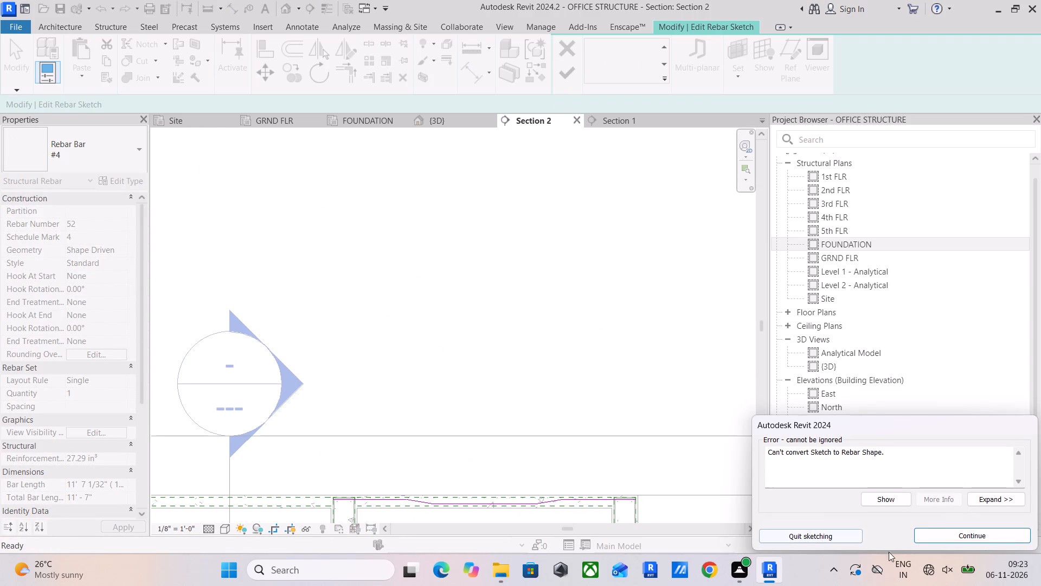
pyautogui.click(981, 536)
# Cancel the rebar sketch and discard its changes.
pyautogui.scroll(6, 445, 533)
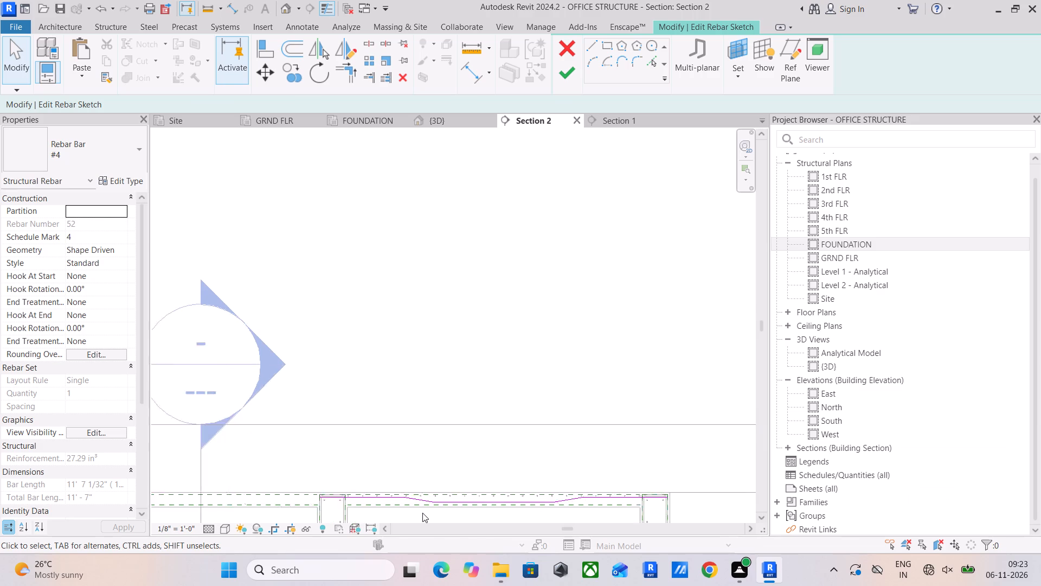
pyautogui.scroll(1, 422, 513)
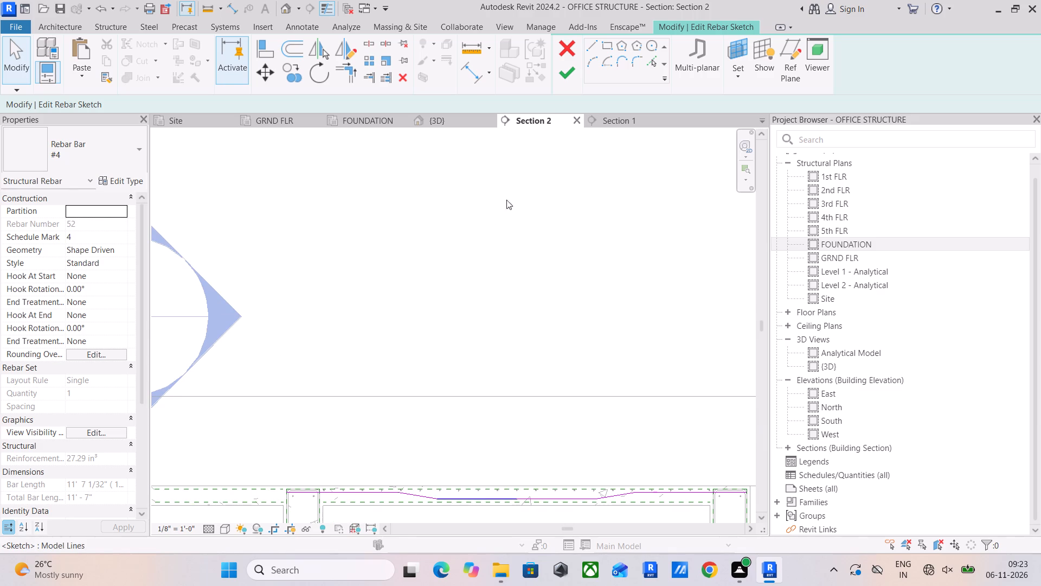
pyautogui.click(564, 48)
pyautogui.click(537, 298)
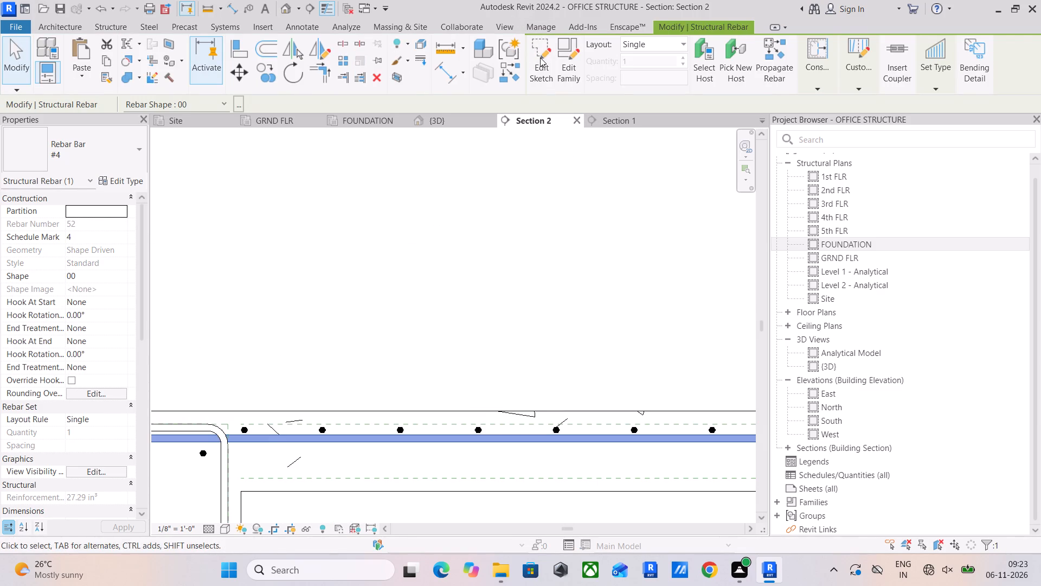
# Reopen the #4 bar's sketch and draw, from its midpoint, a line about 2" down, 2'-0" horizontally, and vertically back up to the bar.
pyautogui.click(540, 58)
pyautogui.moveTo(539, 402); pyautogui.dragTo(464, 320, button='middle')
pyautogui.scroll(-3, 464, 326)
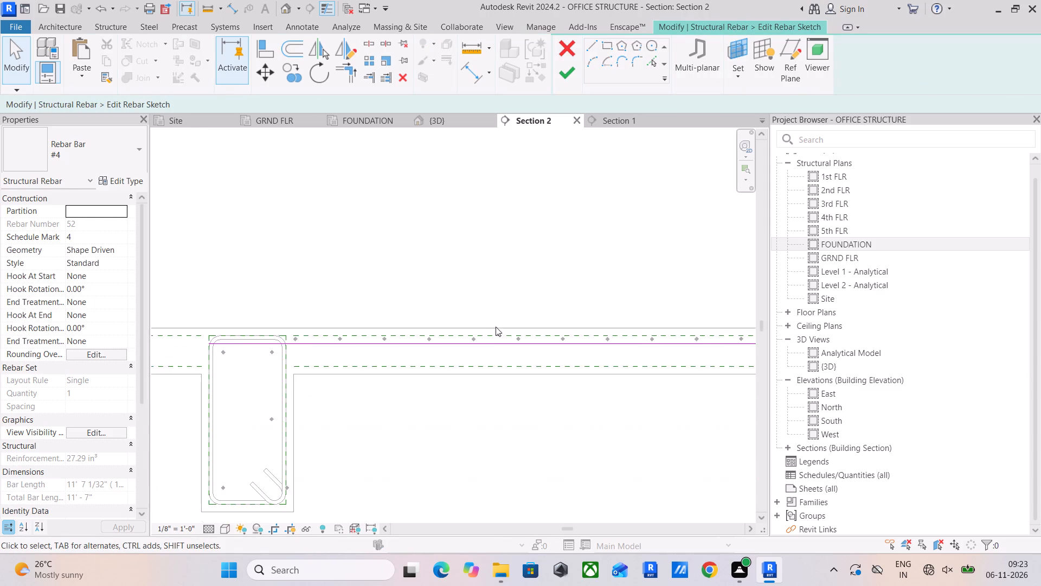
pyautogui.scroll(-3, 496, 327)
pyautogui.moveTo(498, 326); pyautogui.dragTo(462, 354, button='middle')
pyautogui.click(599, 46)
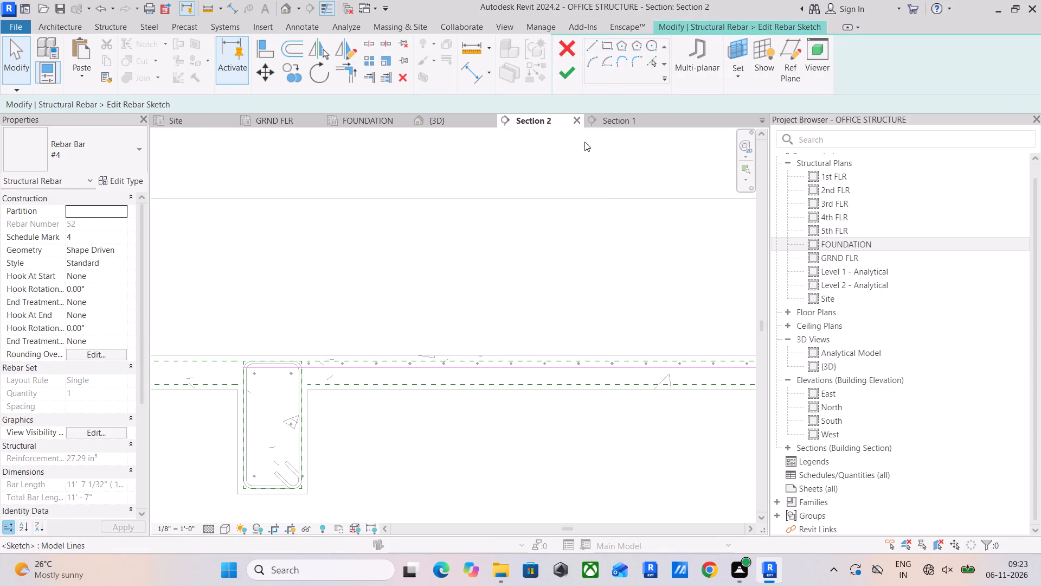
pyautogui.click(587, 44)
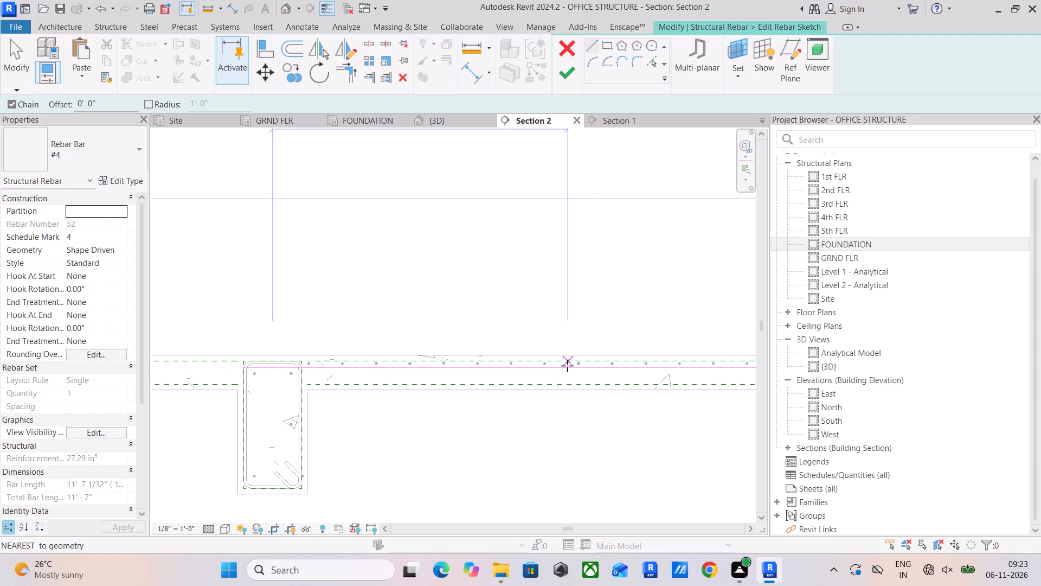
pyautogui.scroll(-3, 577, 359)
pyautogui.scroll(-3, 645, 308)
pyautogui.moveTo(660, 342); pyautogui.dragTo(485, 354, button='middle')
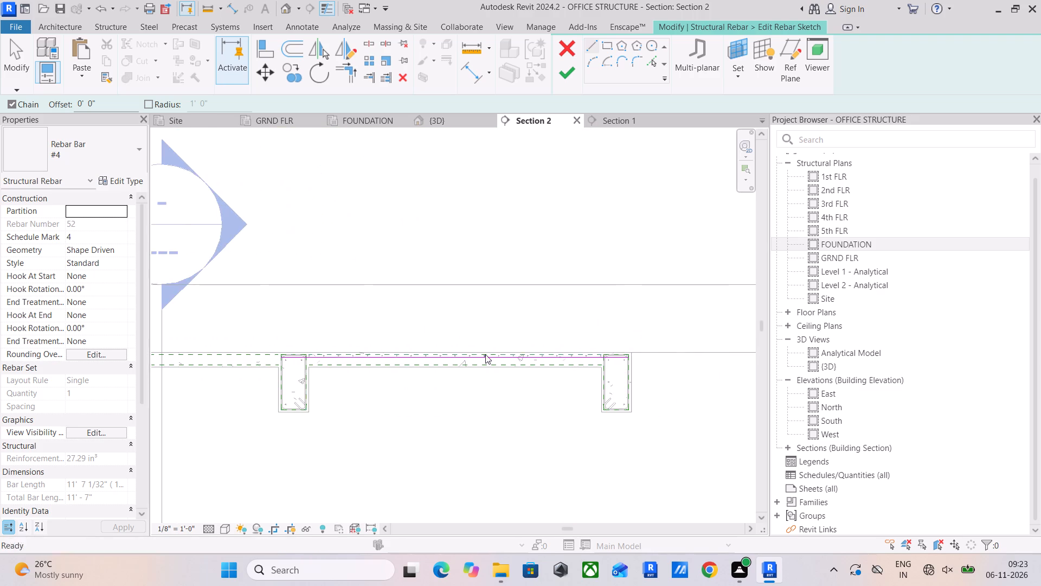
pyautogui.scroll(5, 448, 348)
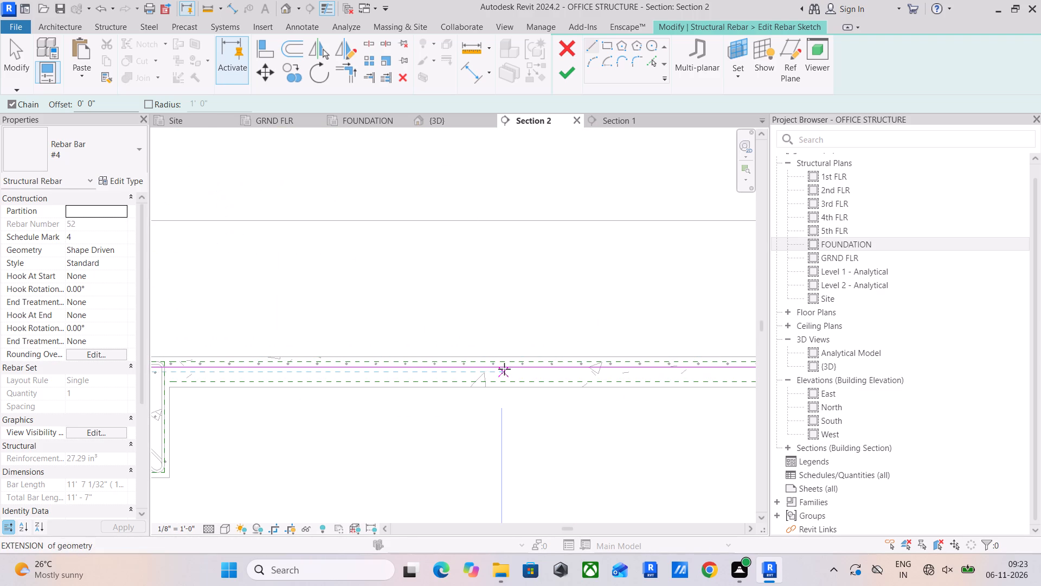
pyautogui.scroll(5, 504, 369)
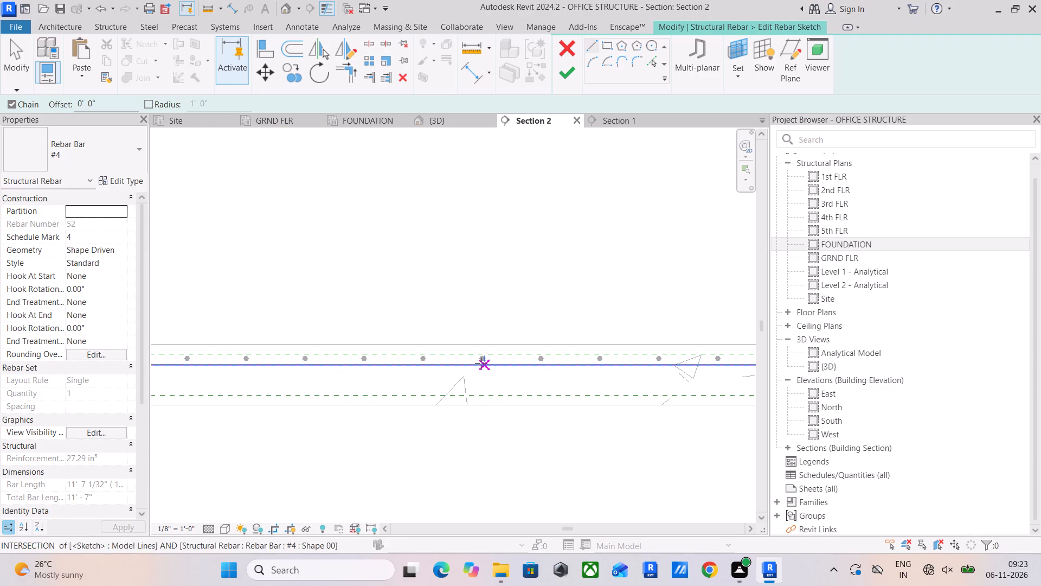
pyautogui.click(425, 367)
pyautogui.click(423, 382)
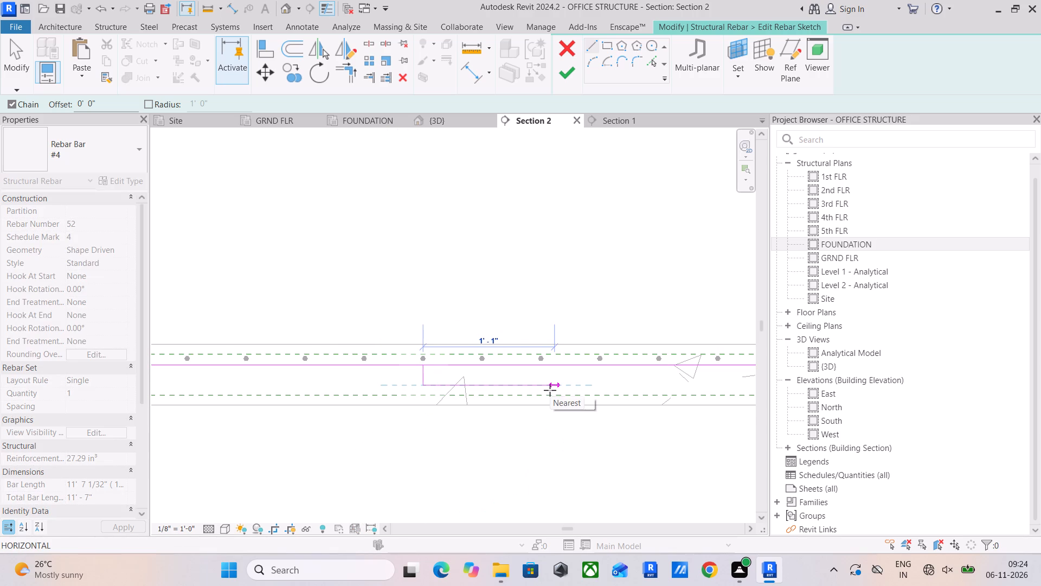
pyautogui.write("2'")
pyautogui.press('Return')
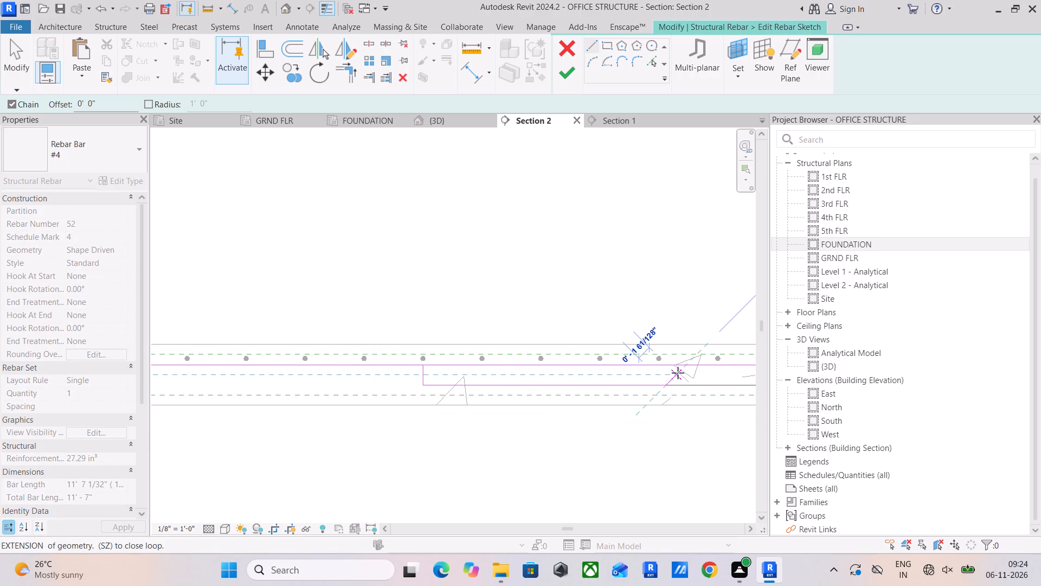
pyautogui.click(667, 362)
# Draw a sloped line from the bar 1'-0" beyond the outer vertical down to the lower line's end.
pyautogui.moveTo(669, 362); pyautogui.dragTo(604, 366, button='middle')
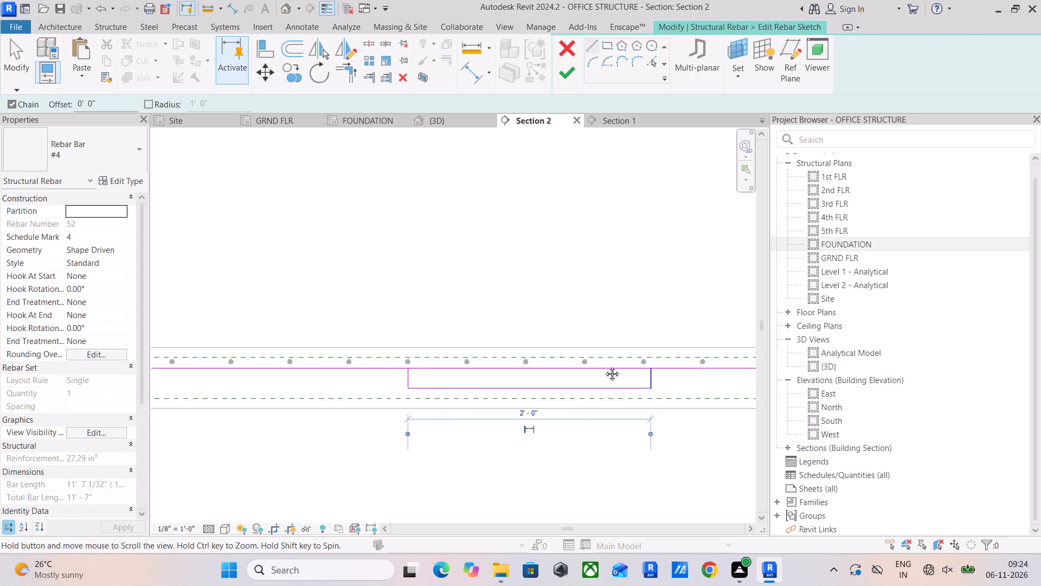
pyautogui.moveTo(604, 366); pyautogui.dragTo(535, 366, button='middle')
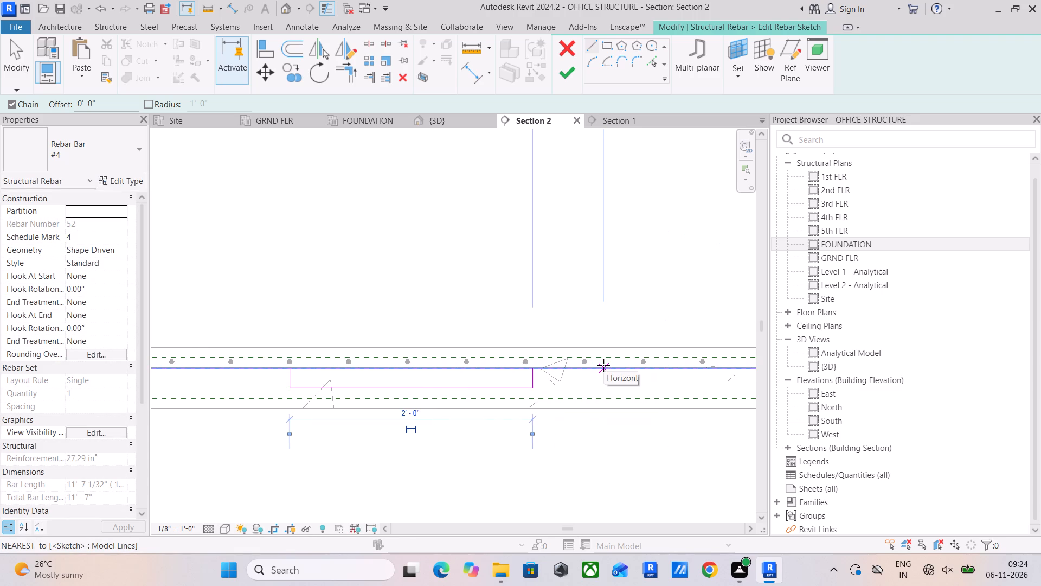
pyautogui.write("1'")
pyautogui.press('Return')
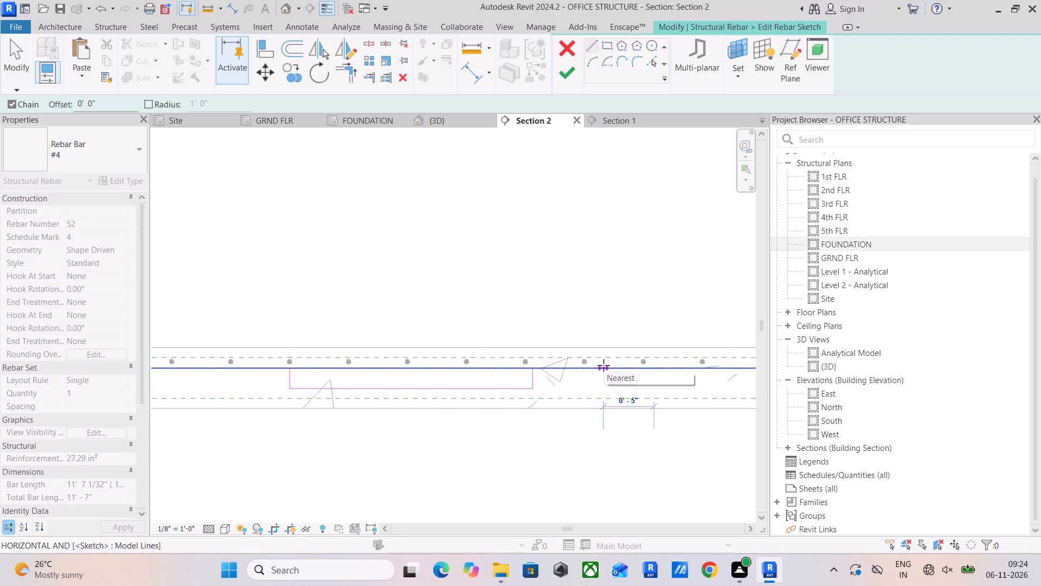
pyautogui.click(530, 391)
pyautogui.press('Escape')
pyautogui.press('Escape')
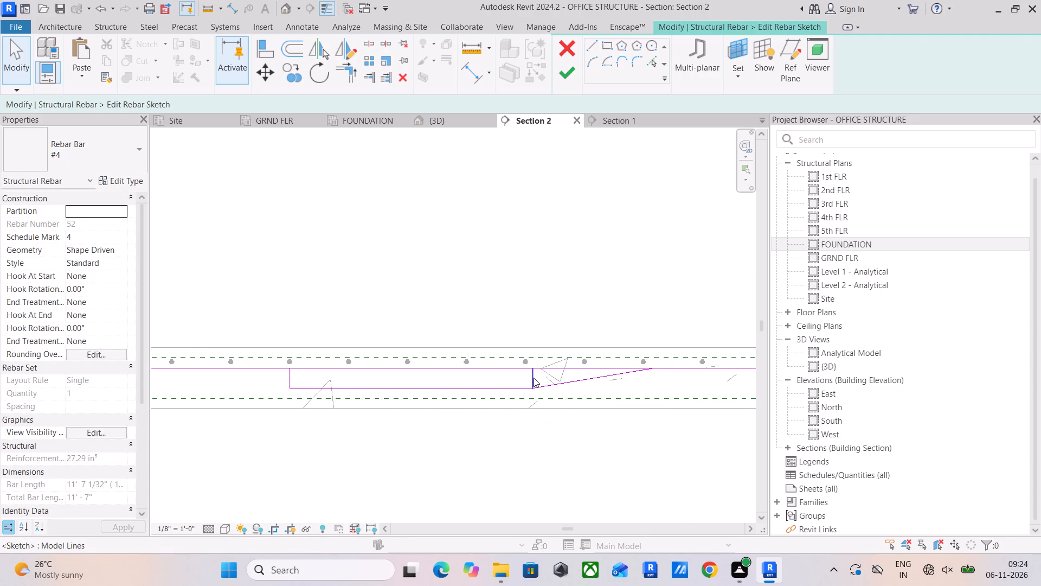
# Delete the vertical line where the lower line meets the sloped line.
pyautogui.click(534, 378)
pyautogui.press('Delete')
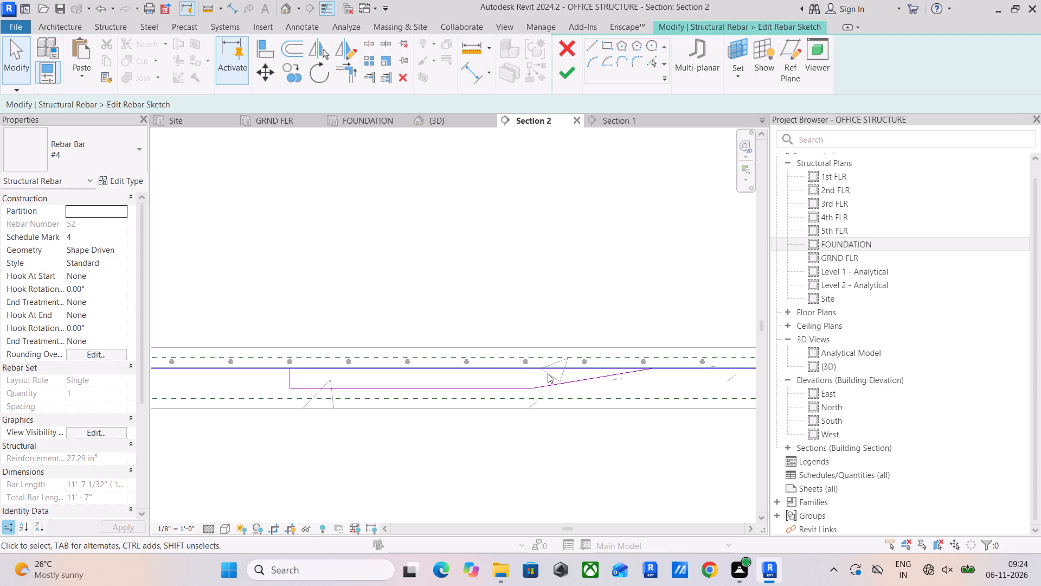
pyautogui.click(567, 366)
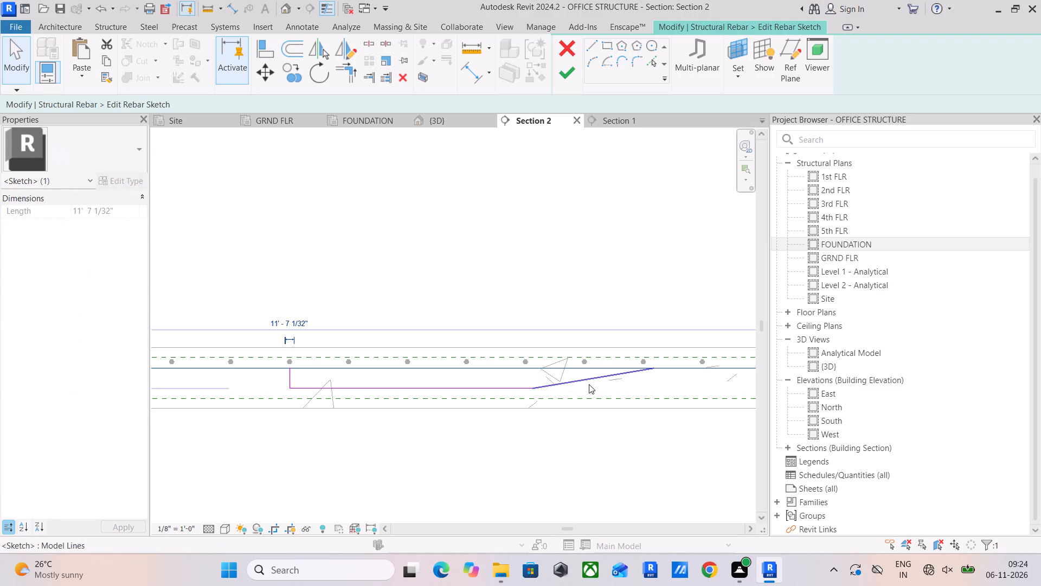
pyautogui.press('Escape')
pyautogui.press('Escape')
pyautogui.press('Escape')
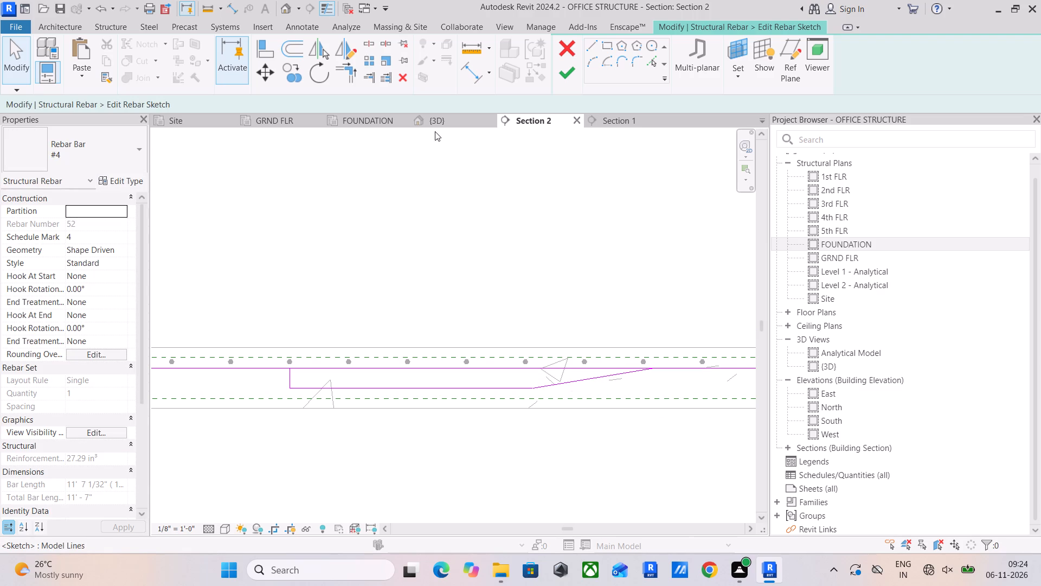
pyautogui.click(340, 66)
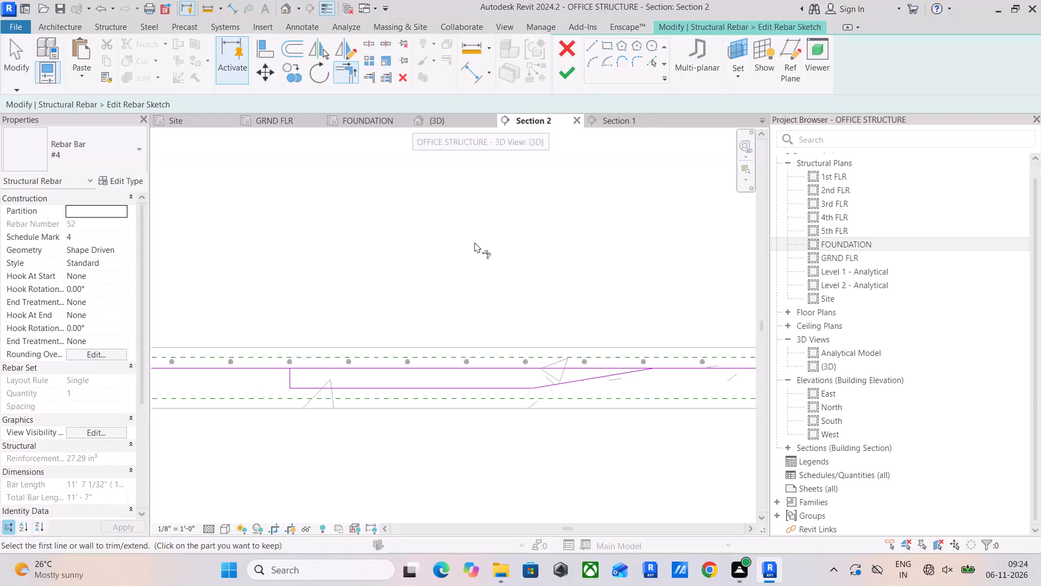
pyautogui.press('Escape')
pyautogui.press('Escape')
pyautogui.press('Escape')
# Mirror a copy of the lower line and sloped line about a vertical axis through the bar's midpoint.
pyautogui.click(511, 385)
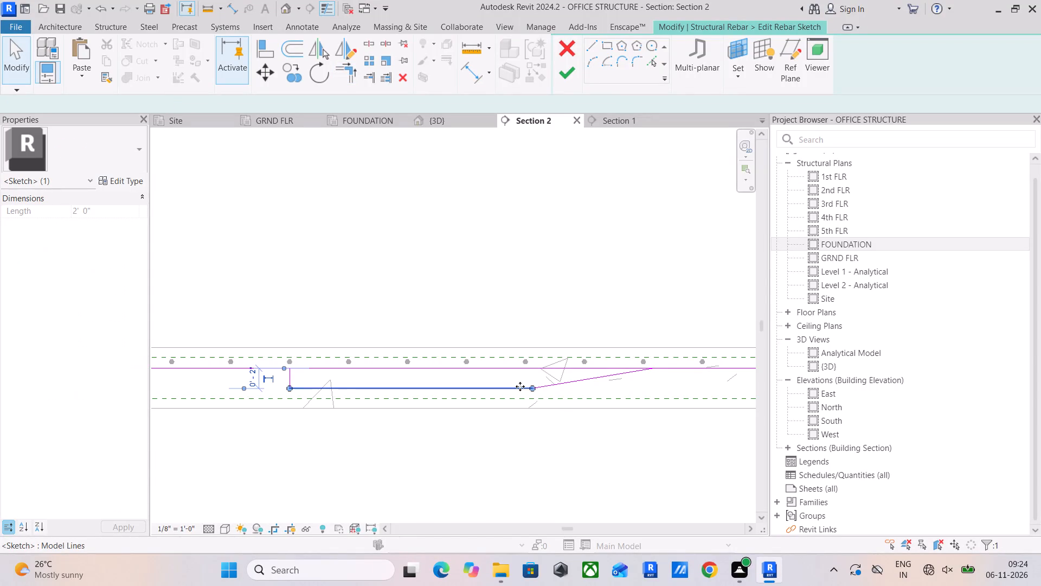
pyautogui.keyDown('ctrl'); pyautogui.click(557, 387); pyautogui.keyUp('ctrl')
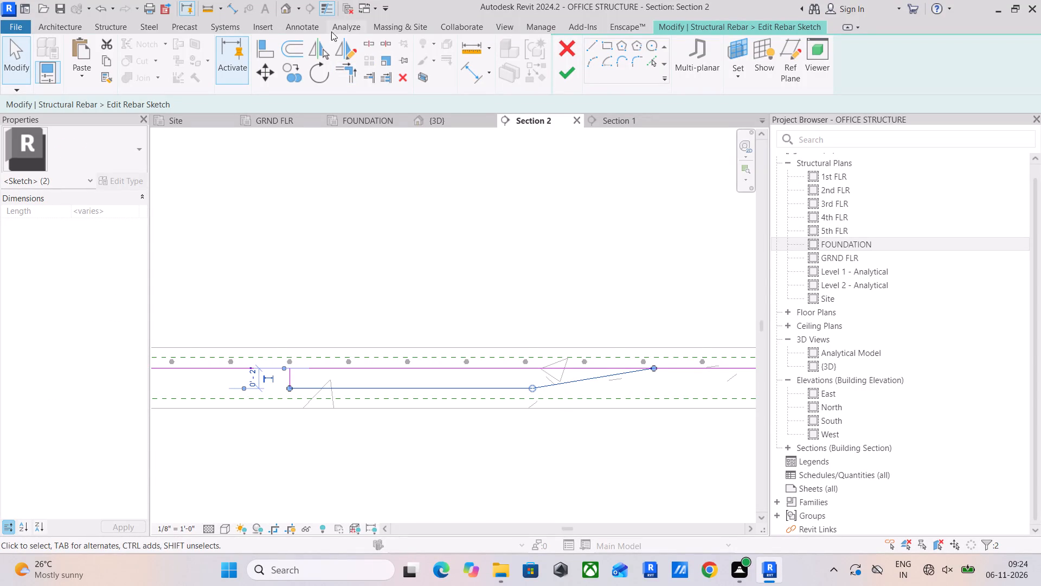
pyautogui.click(352, 47)
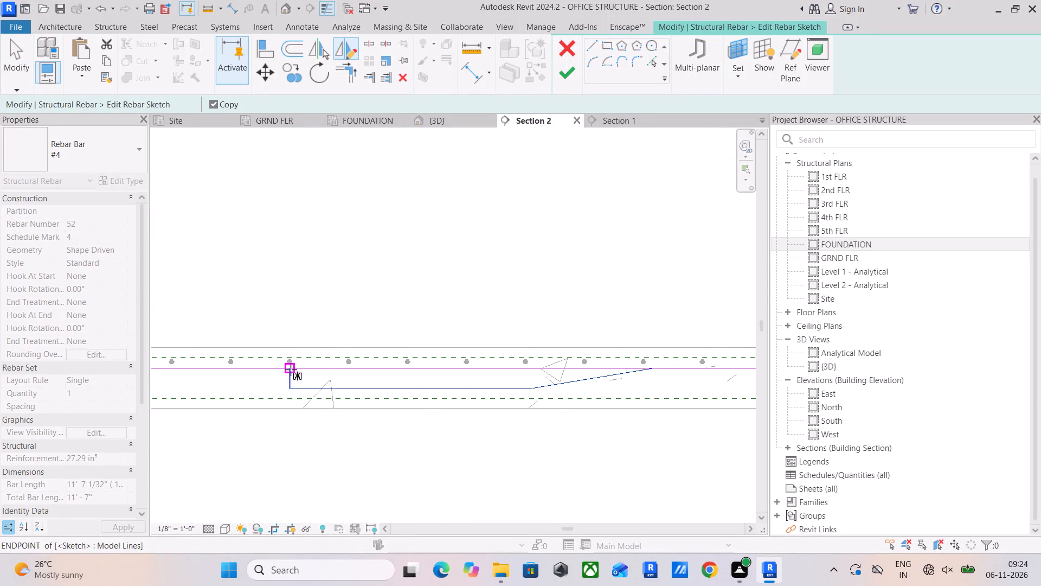
pyautogui.moveTo(291, 370); pyautogui.dragTo(292, 359)
pyautogui.click(288, 284)
pyautogui.scroll(-3, 374, 326)
pyautogui.moveTo(383, 325); pyautogui.dragTo(454, 343, button='middle')
pyautogui.press('Escape')
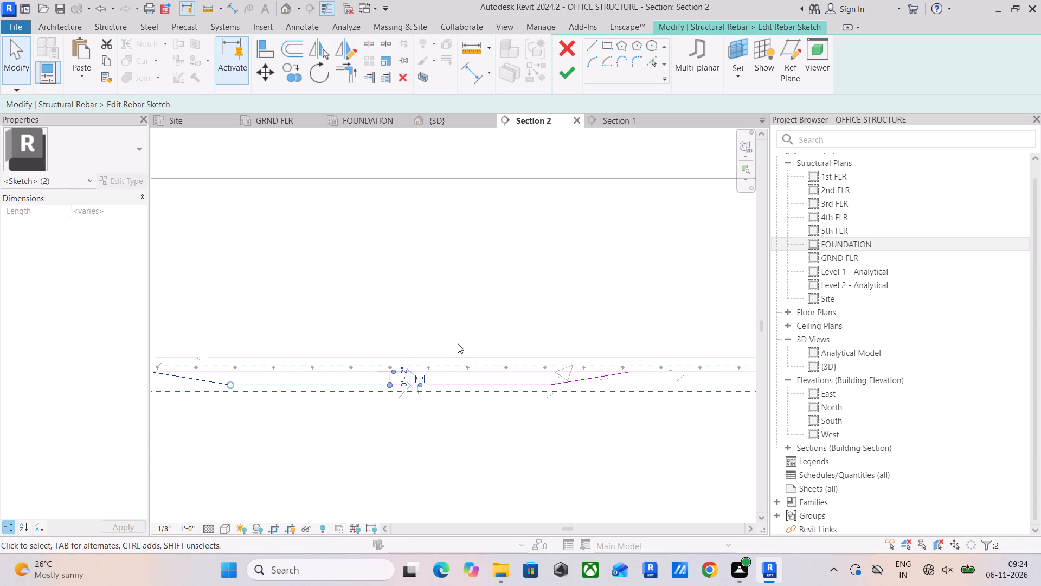
pyautogui.press('Escape')
pyautogui.press('Escape')
pyautogui.press('Escape')
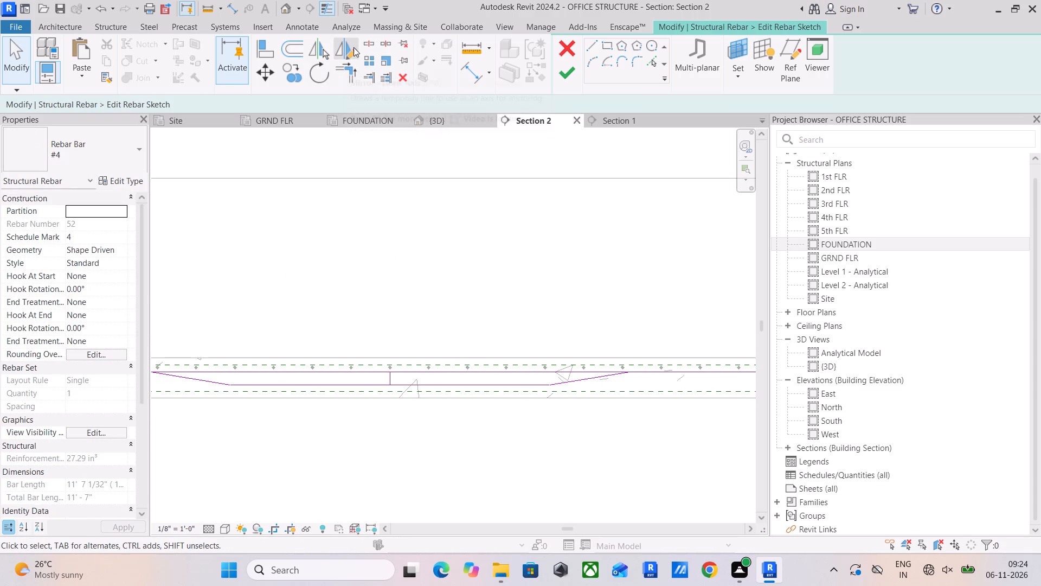
# Split the upper bar line at its midpoint and trim each half to the upper end of its adjacent sloped line.
pyautogui.click(370, 41)
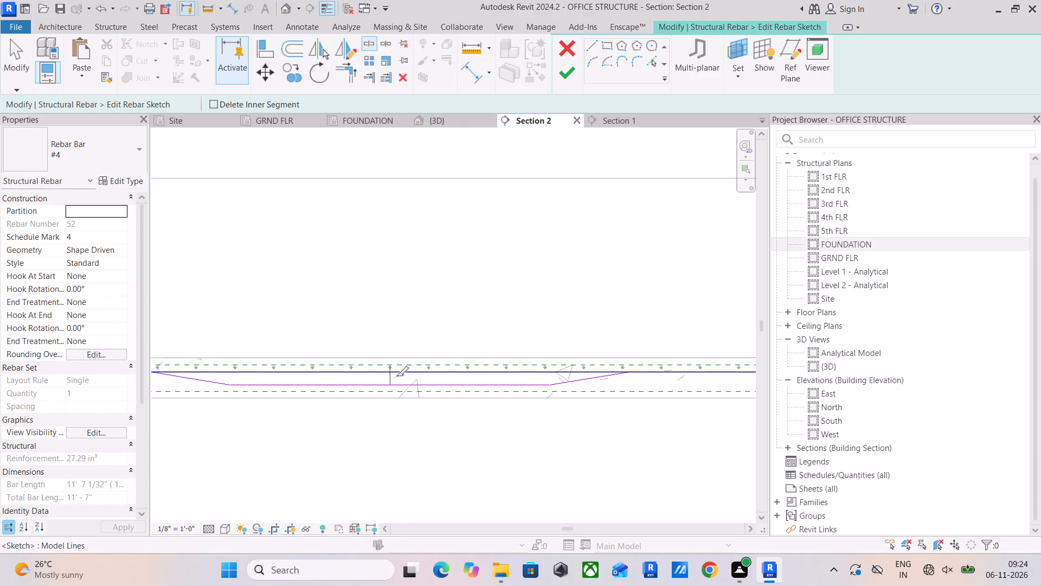
pyautogui.click(396, 376)
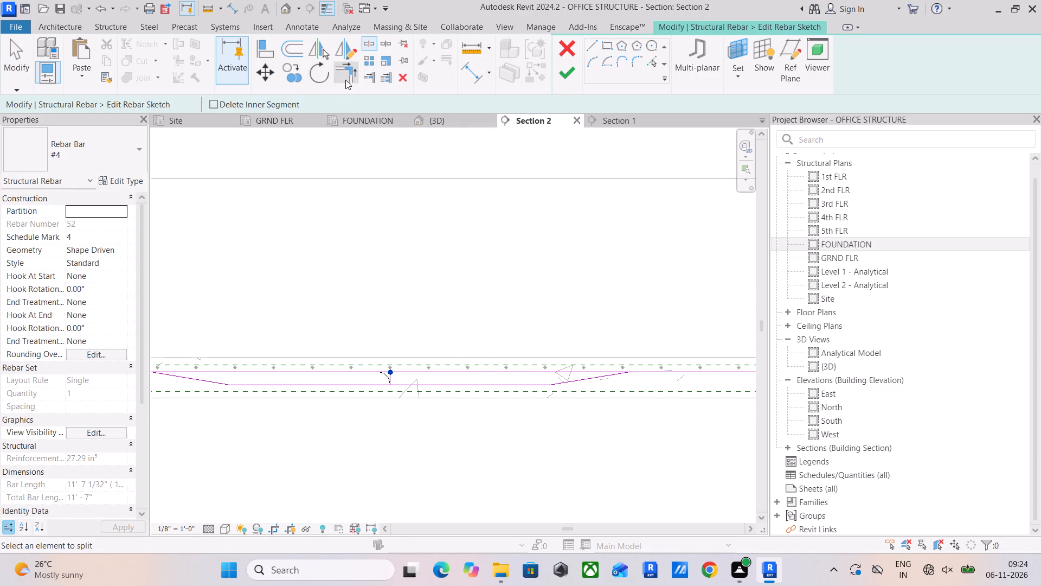
pyautogui.click(347, 75)
pyautogui.moveTo(277, 360); pyautogui.dragTo(356, 374, button='middle')
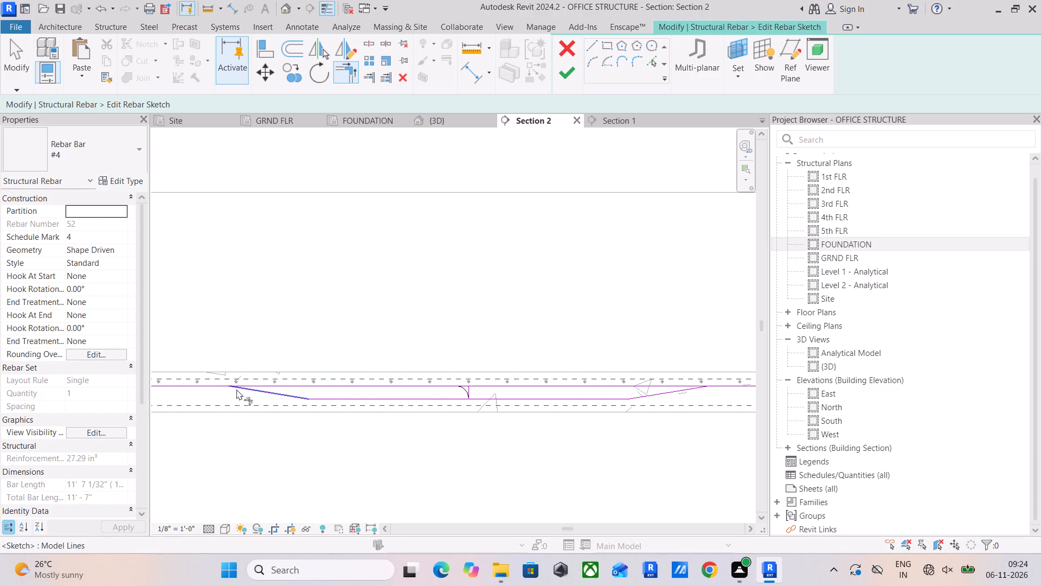
pyautogui.click(217, 385)
pyautogui.click(246, 392)
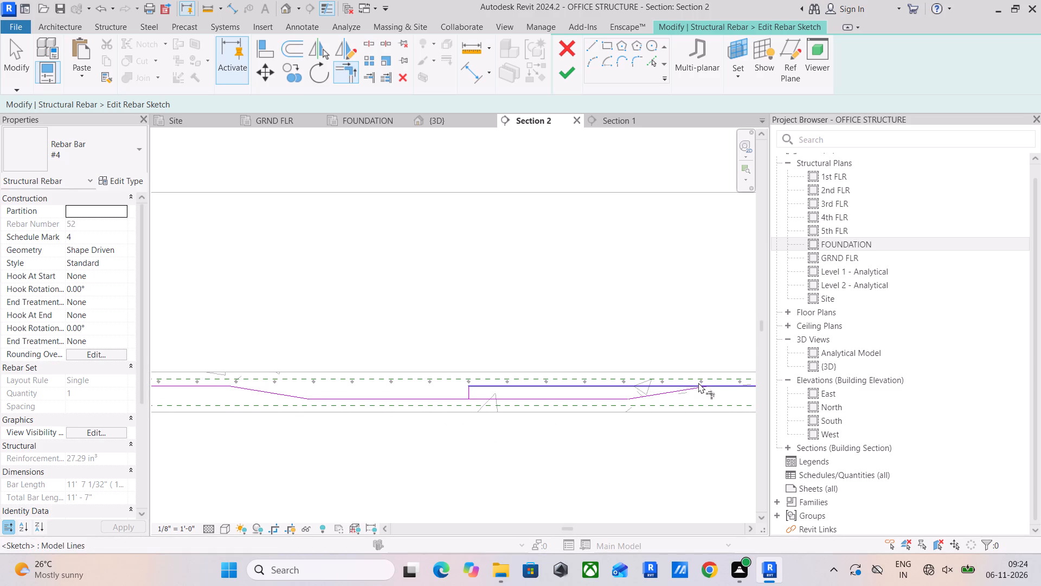
pyautogui.moveTo(715, 386); pyautogui.dragTo(709, 388)
pyautogui.click(666, 390)
pyautogui.press('Escape')
pyautogui.press('Escape')
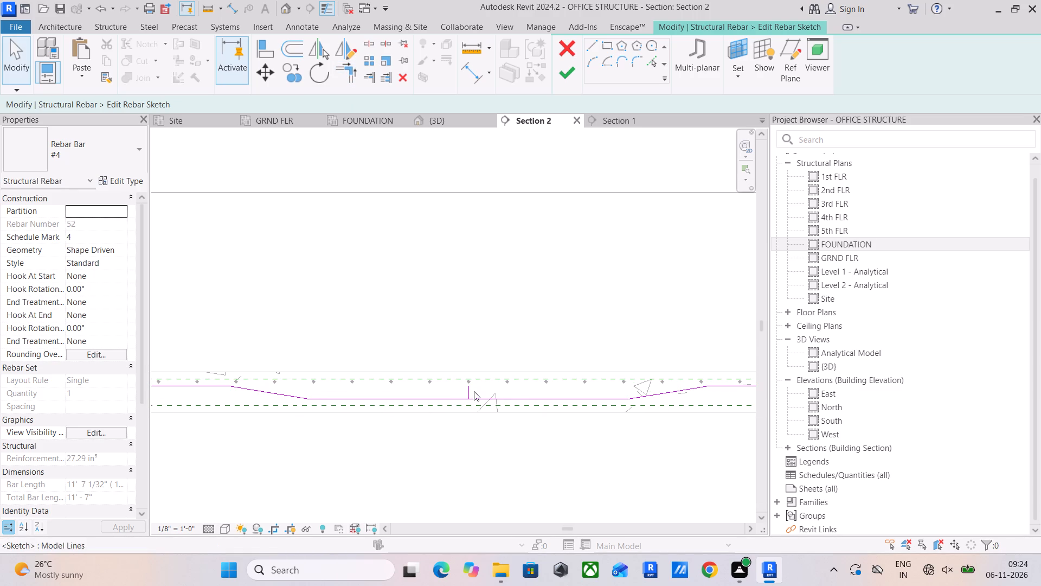
# Delete the short vertical construction line at the middle of the cranked bar.
pyautogui.click(474, 391)
pyautogui.press('Delete')
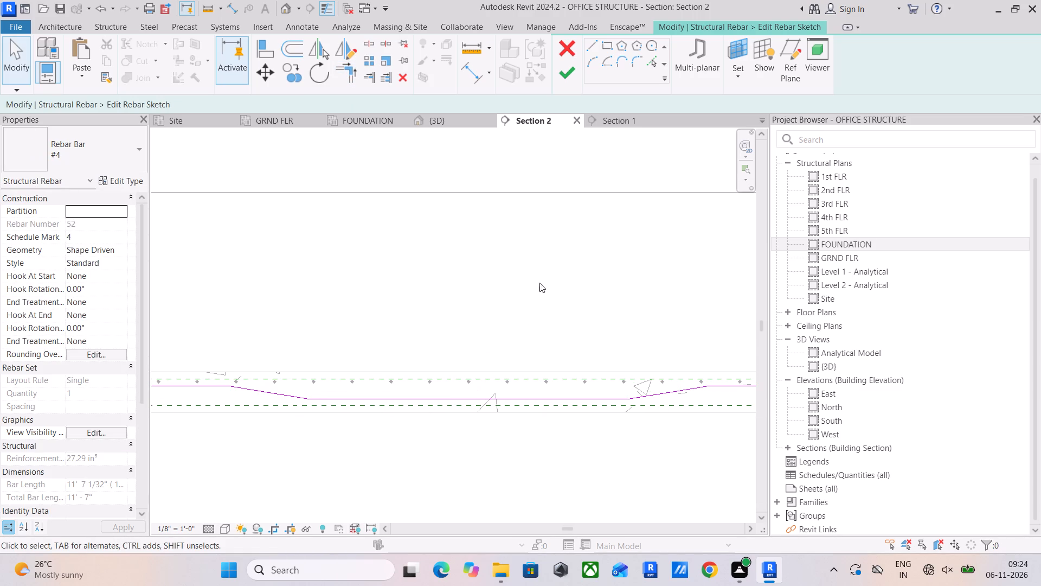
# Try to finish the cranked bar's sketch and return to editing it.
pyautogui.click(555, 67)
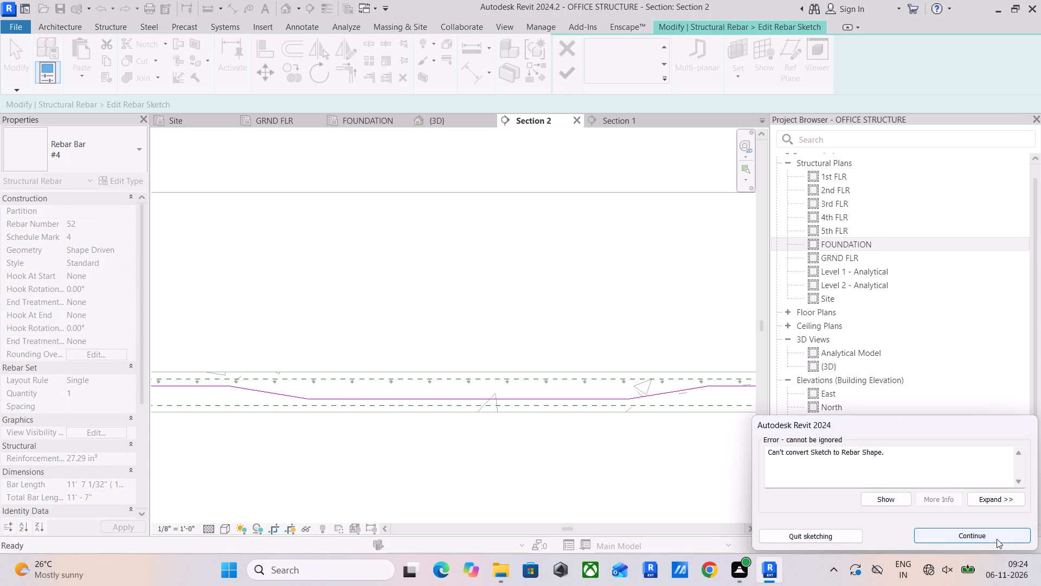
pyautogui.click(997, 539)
# Delete the upper horizontal line running from the right slope to the right-hand beam.
pyautogui.moveTo(663, 461); pyautogui.dragTo(483, 465, button='middle')
pyautogui.click(578, 385)
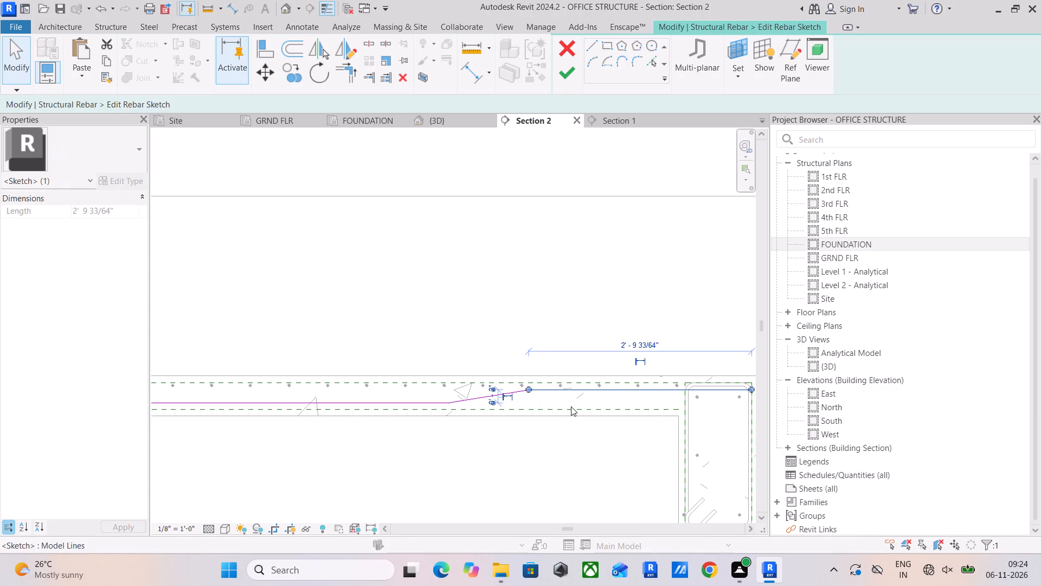
pyautogui.press('Delete')
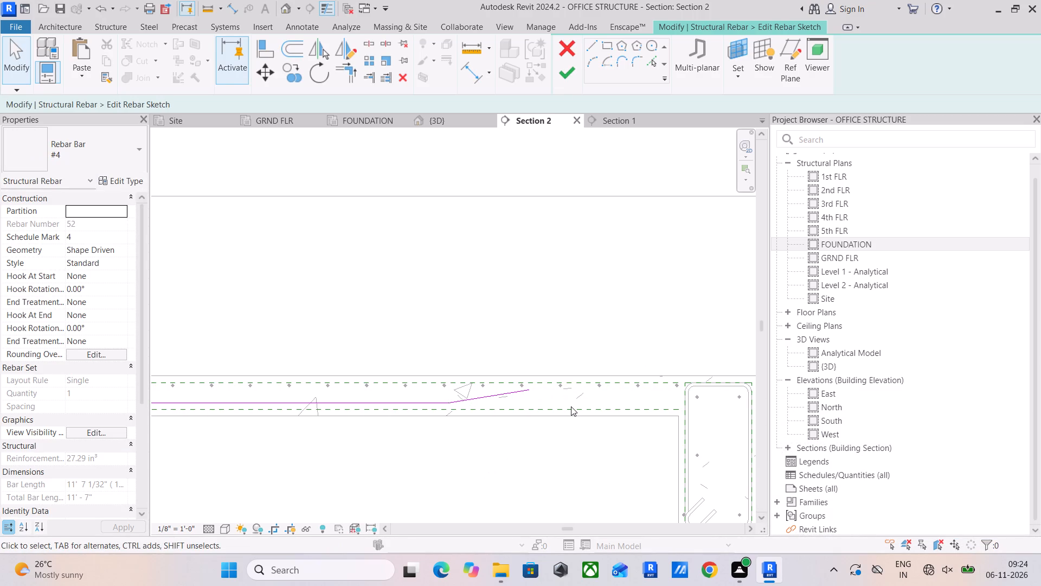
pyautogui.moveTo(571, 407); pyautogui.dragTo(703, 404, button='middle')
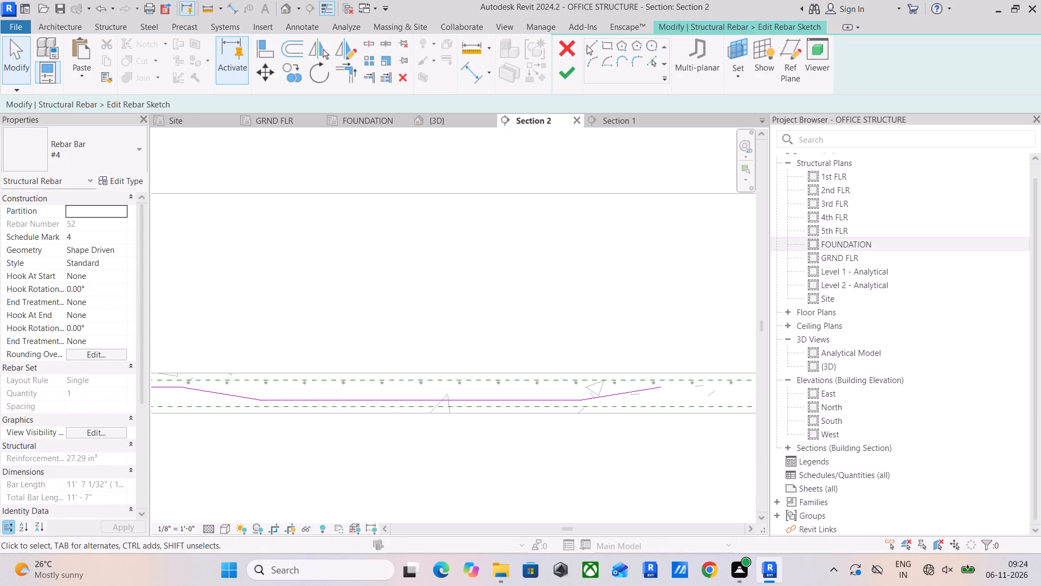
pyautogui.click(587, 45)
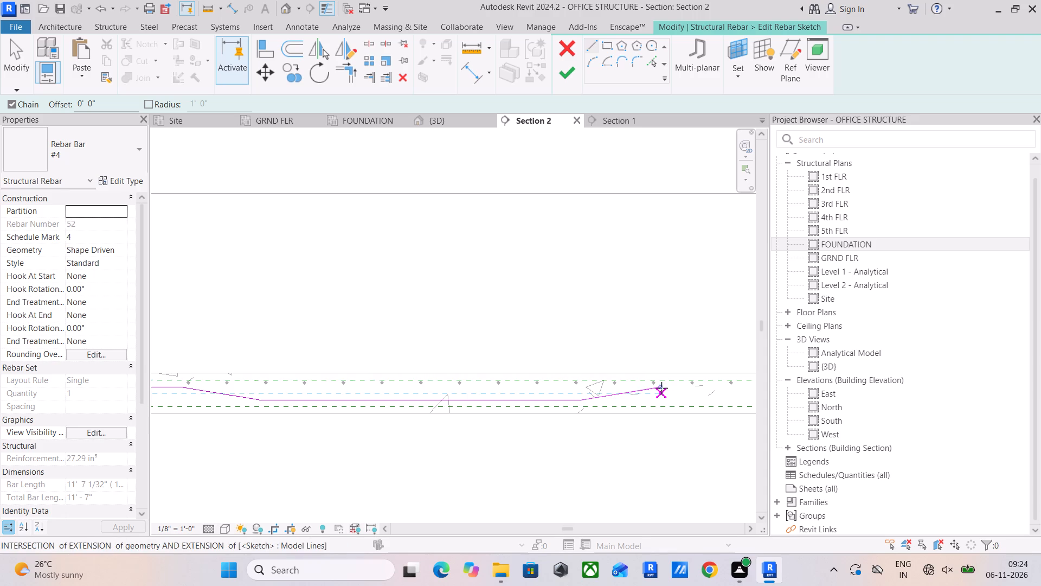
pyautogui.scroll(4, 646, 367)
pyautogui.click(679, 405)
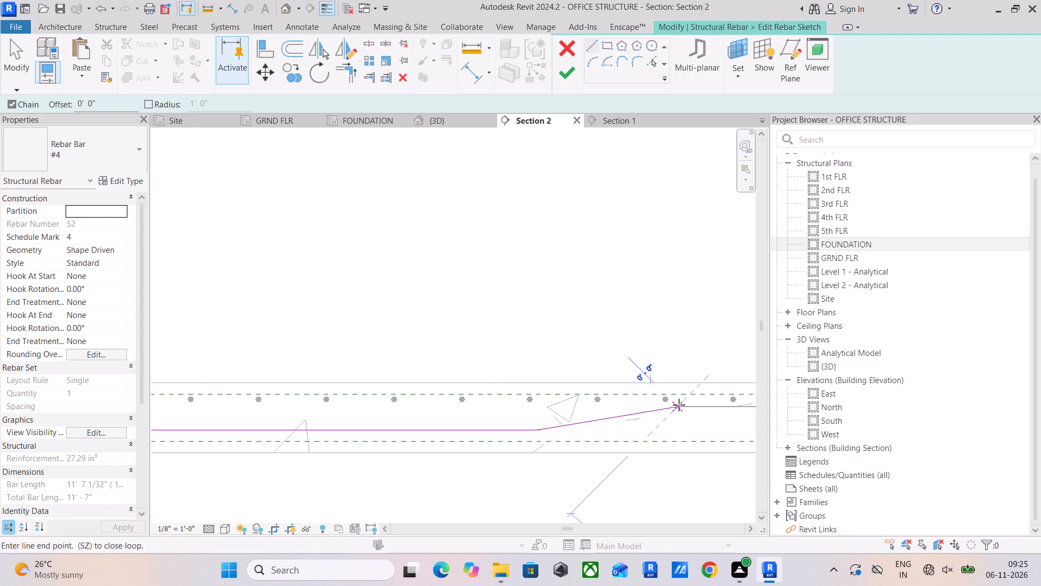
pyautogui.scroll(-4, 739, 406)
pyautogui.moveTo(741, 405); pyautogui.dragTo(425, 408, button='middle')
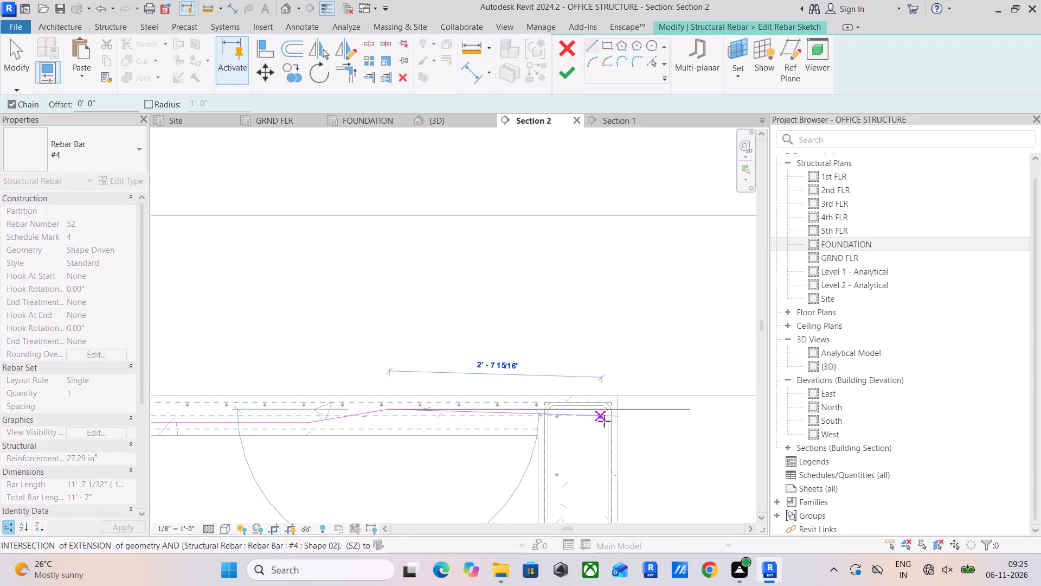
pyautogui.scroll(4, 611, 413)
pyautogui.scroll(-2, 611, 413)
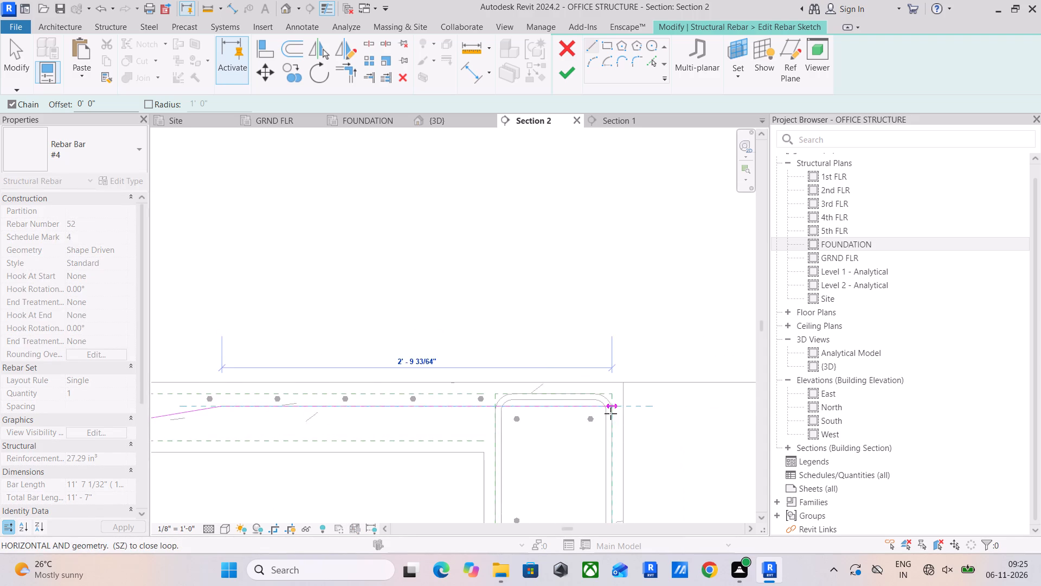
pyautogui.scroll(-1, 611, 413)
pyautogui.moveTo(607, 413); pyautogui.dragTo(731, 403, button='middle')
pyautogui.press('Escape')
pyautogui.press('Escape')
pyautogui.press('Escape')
# Mirror a copy of the left upper horizontal bar line to the right side about a vertical axis through the bar's middle.
pyautogui.scroll(-2, 545, 388)
pyautogui.moveTo(543, 388); pyautogui.dragTo(677, 381, button='middle')
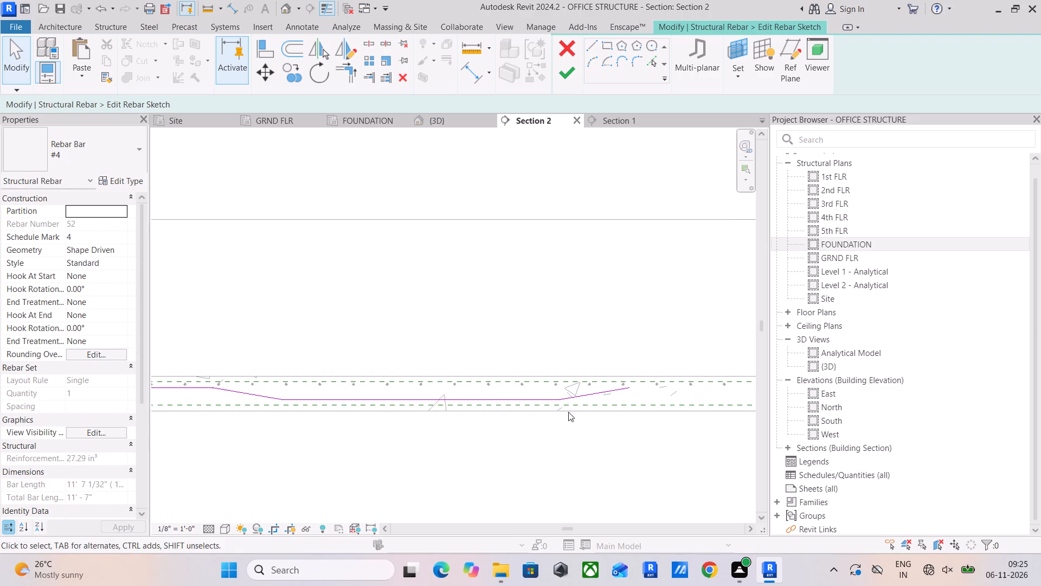
pyautogui.scroll(-3, 435, 413)
pyautogui.click(240, 394)
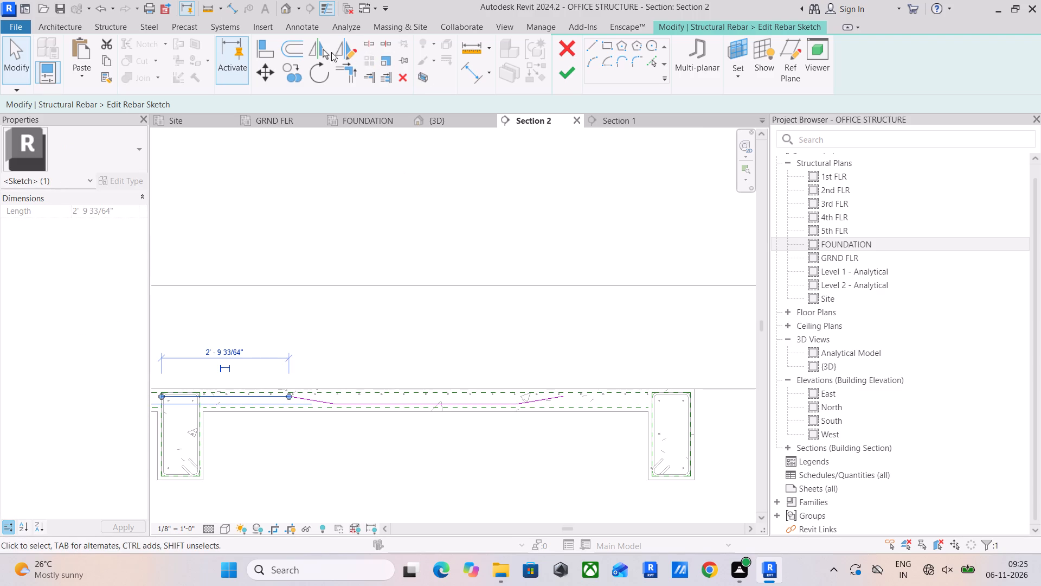
pyautogui.click(344, 50)
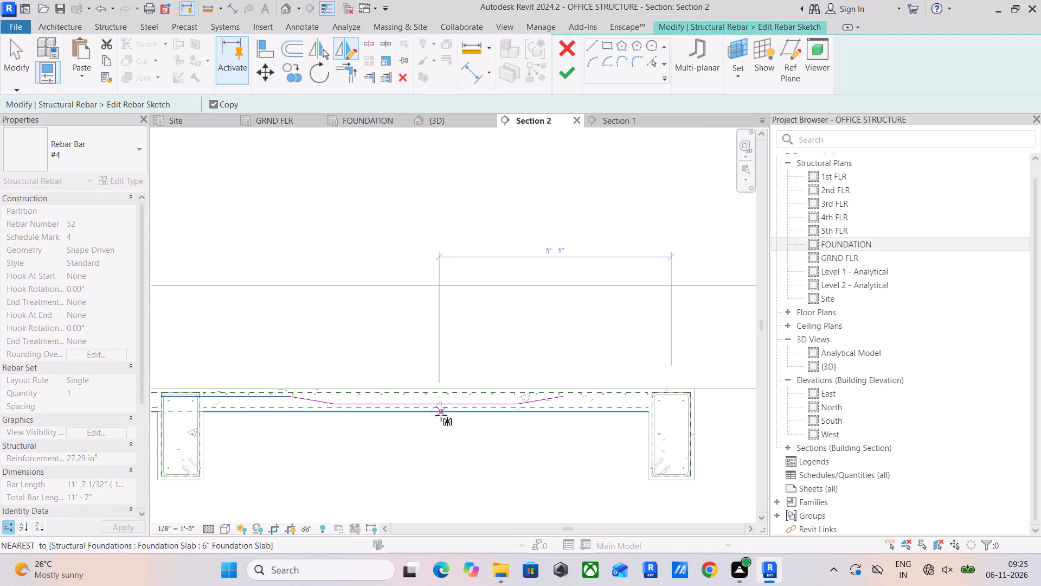
pyautogui.moveTo(424, 402); pyautogui.dragTo(426, 397)
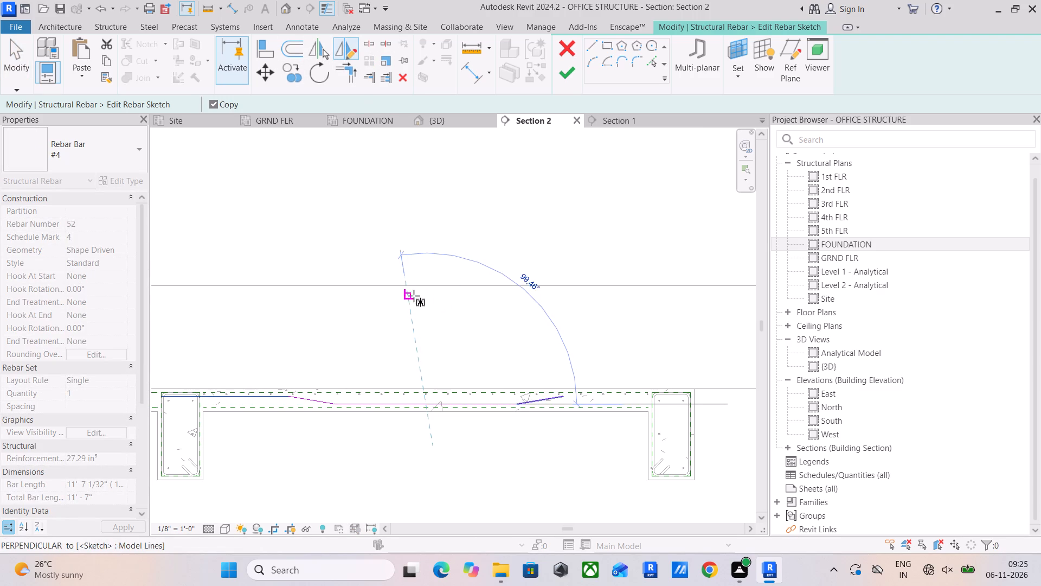
pyautogui.click(424, 295)
pyautogui.press('Escape')
pyautogui.press('Escape')
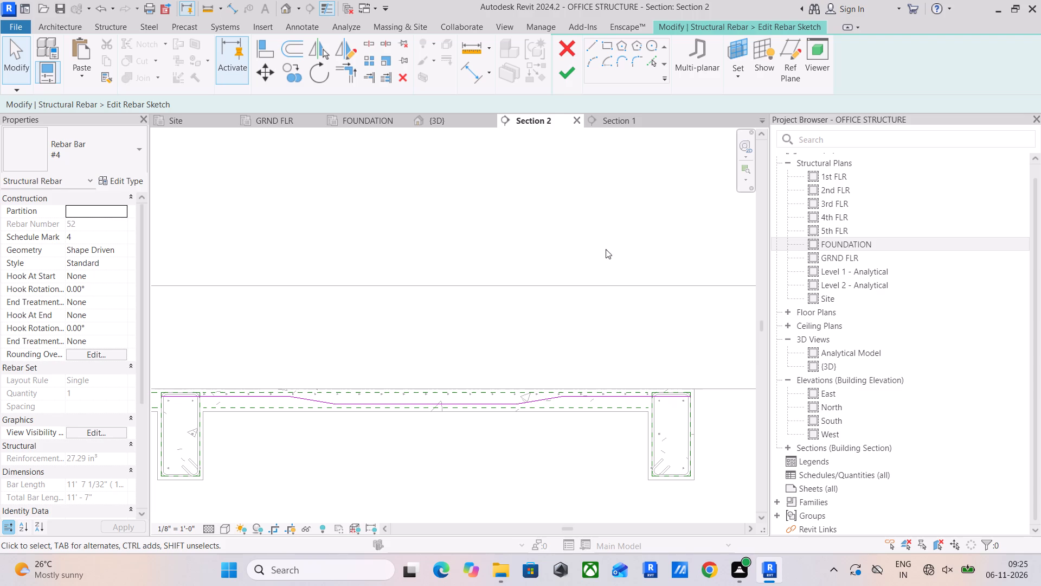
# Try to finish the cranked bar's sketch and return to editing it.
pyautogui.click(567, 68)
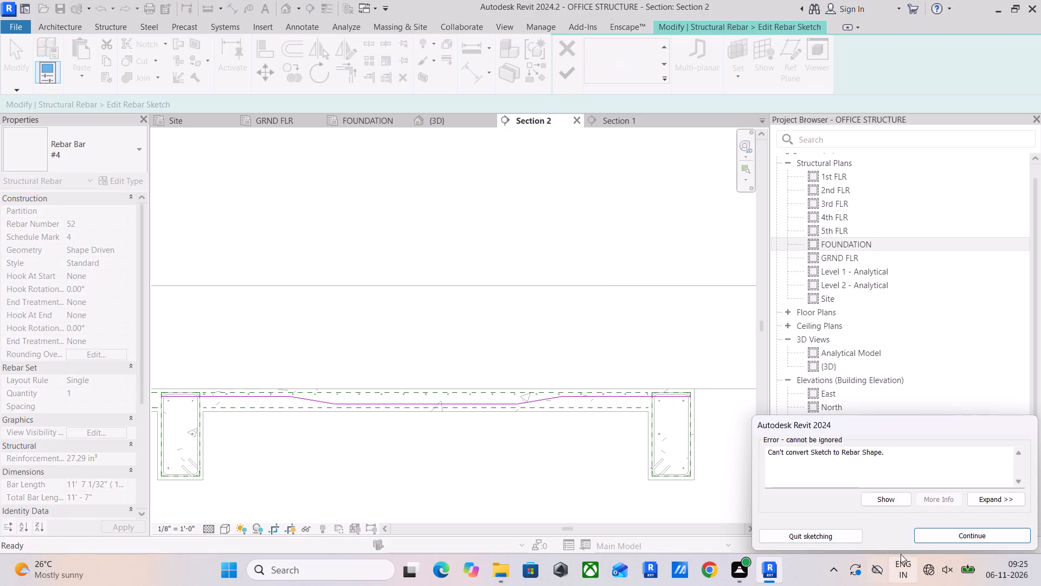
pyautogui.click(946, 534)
# Examine the cranked bar's sketch lines and their joints at the beams and slopes for gaps or overlaps.
pyautogui.scroll(4, 534, 379)
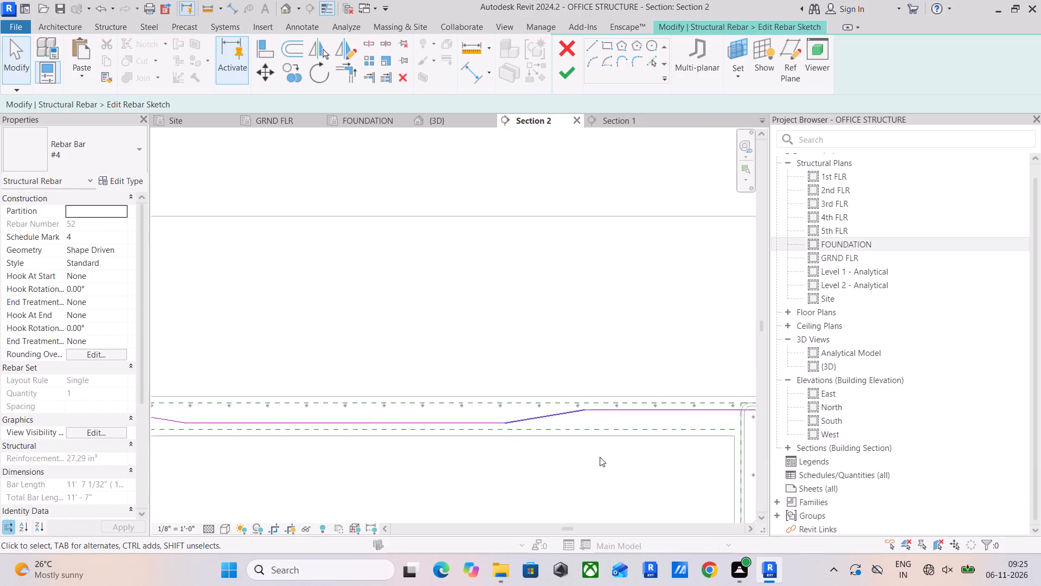
pyautogui.scroll(4, 600, 457)
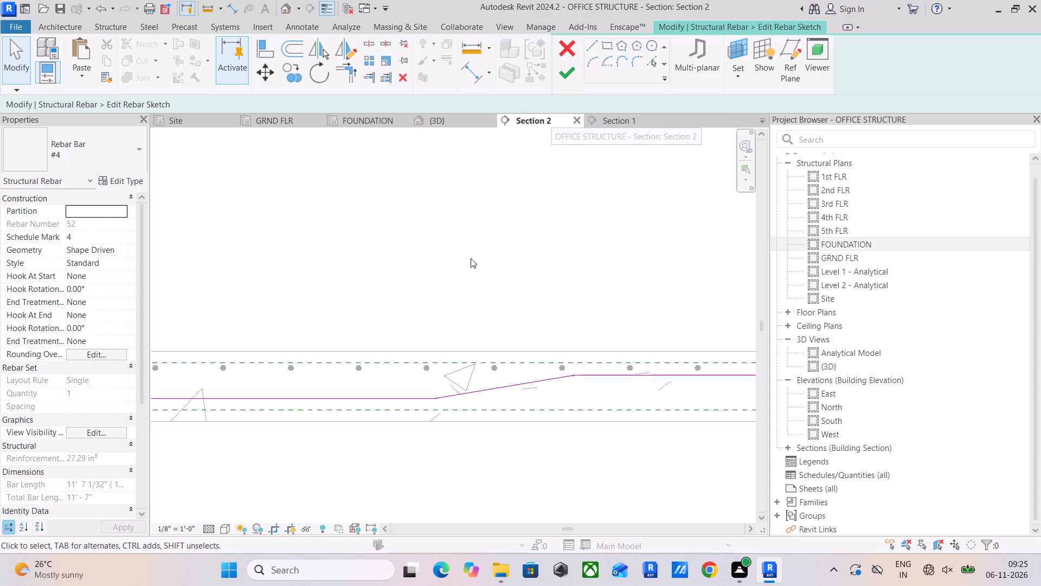
pyautogui.scroll(-6, 389, 264)
pyautogui.moveTo(396, 330); pyautogui.dragTo(562, 471, button='middle')
pyautogui.moveTo(268, 463); pyautogui.dragTo(421, 351, button='middle')
pyautogui.scroll(5, 361, 367)
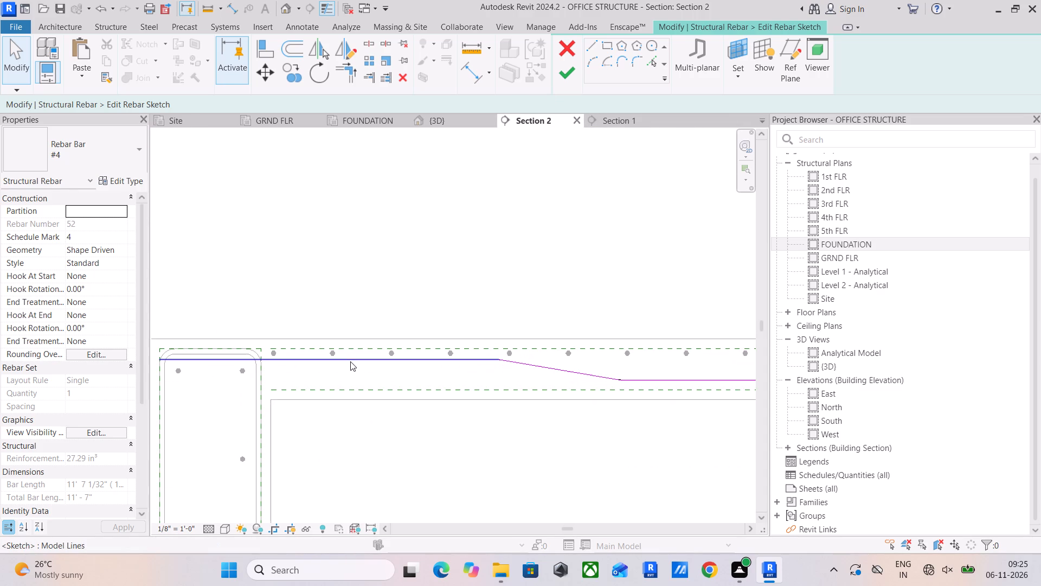
pyautogui.click(243, 356)
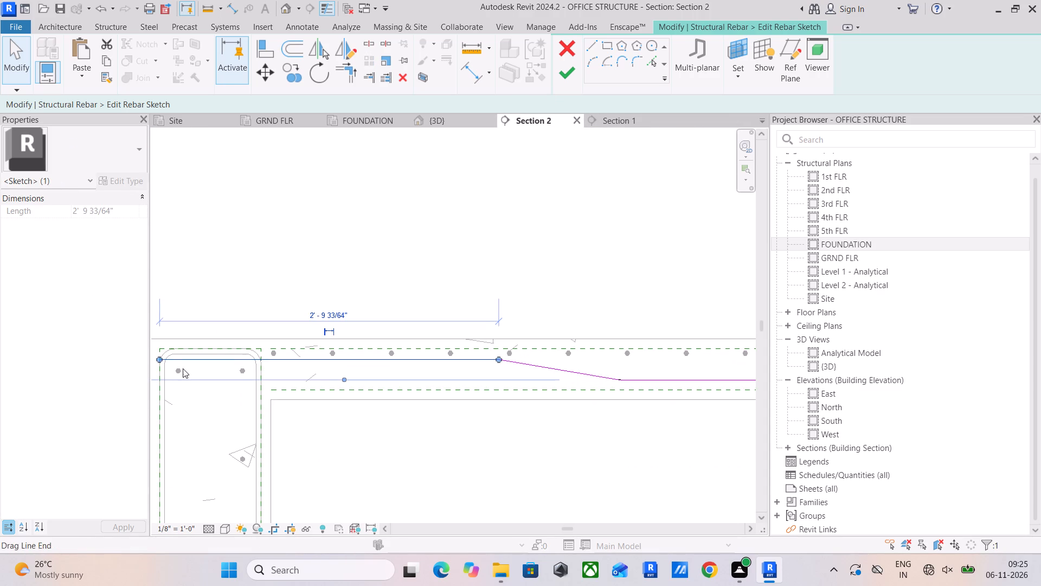
pyautogui.moveTo(183, 368); pyautogui.dragTo(235, 379, button='middle')
pyautogui.scroll(-3, 299, 390)
pyautogui.moveTo(475, 416); pyautogui.dragTo(318, 404, button='middle')
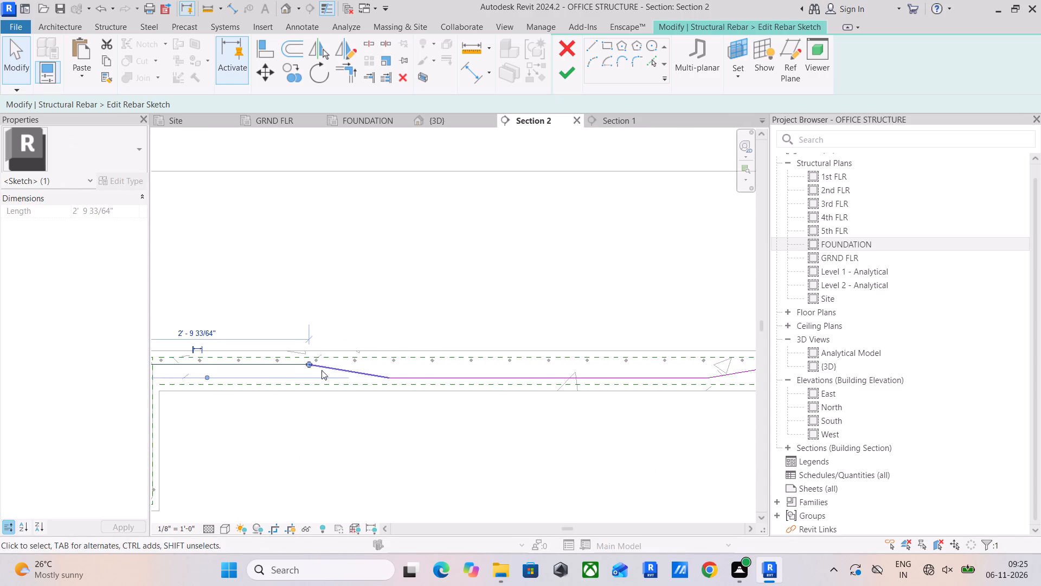
pyautogui.scroll(18, 316, 362)
pyautogui.click(406, 339)
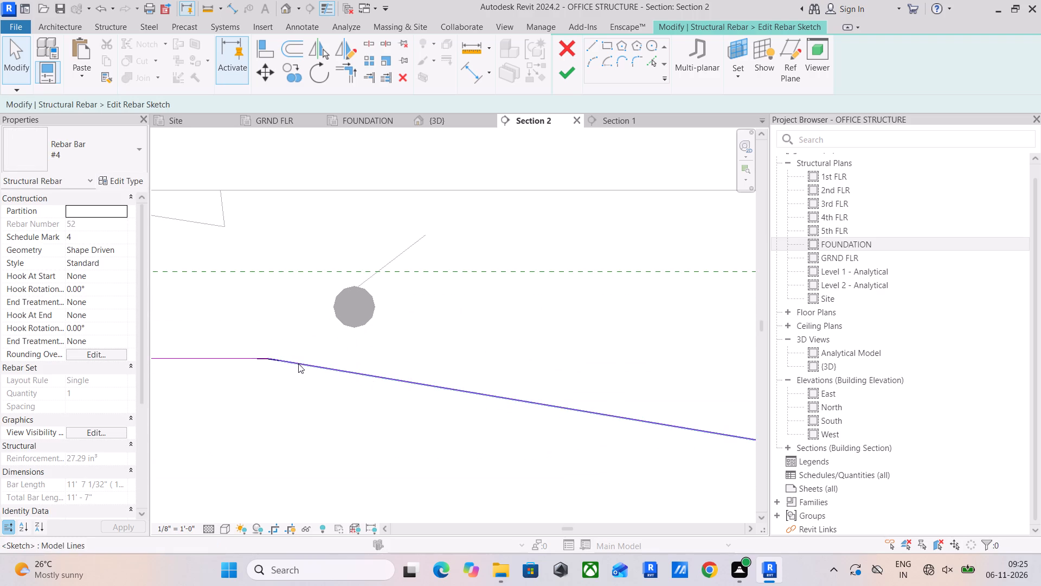
pyautogui.scroll(13, 289, 356)
pyautogui.scroll(-14, 260, 368)
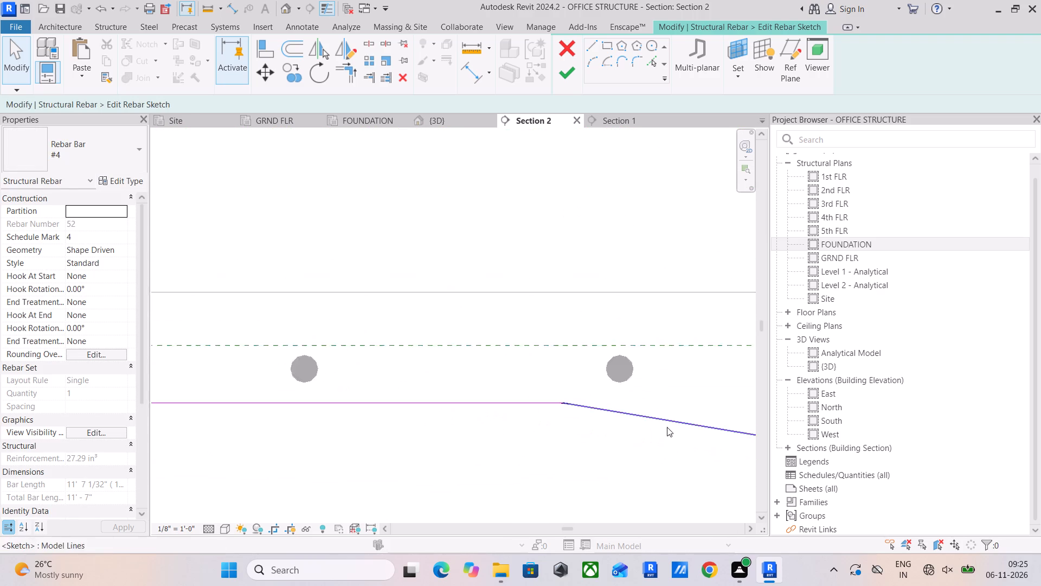
pyautogui.scroll(-13, 667, 427)
pyautogui.moveTo(383, 396); pyautogui.dragTo(247, 386, button='middle')
pyautogui.scroll(-4, 719, 384)
pyautogui.moveTo(722, 395); pyautogui.dragTo(363, 406, button='middle')
pyautogui.scroll(4, 613, 422)
pyautogui.moveTo(618, 426); pyautogui.dragTo(507, 430, button='middle')
# Delete both bottom horizontal line pieces between the two slopes of the cranked bar.
pyautogui.click(595, 417)
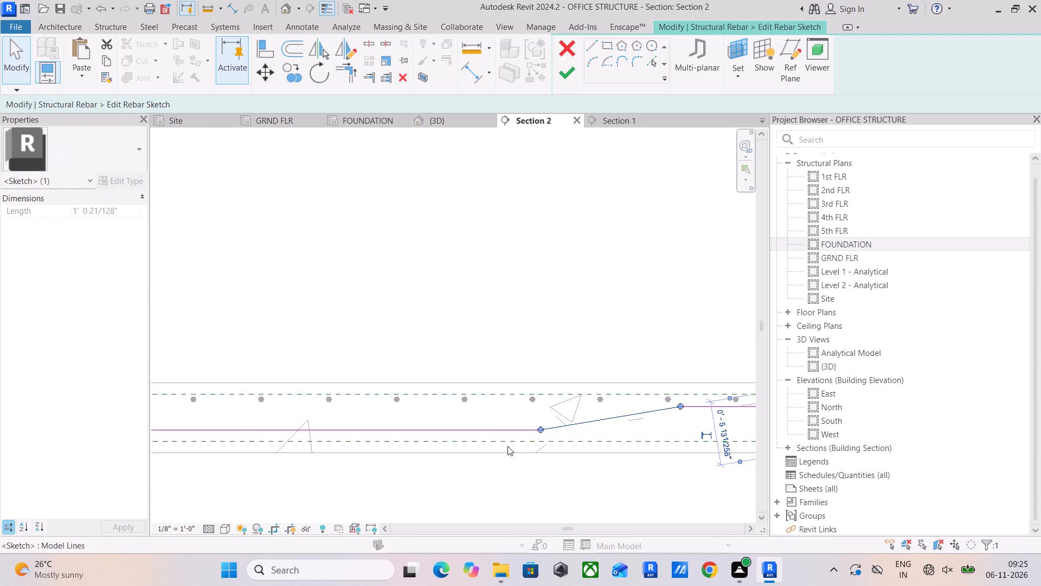
pyautogui.click(492, 431)
pyautogui.press('Delete')
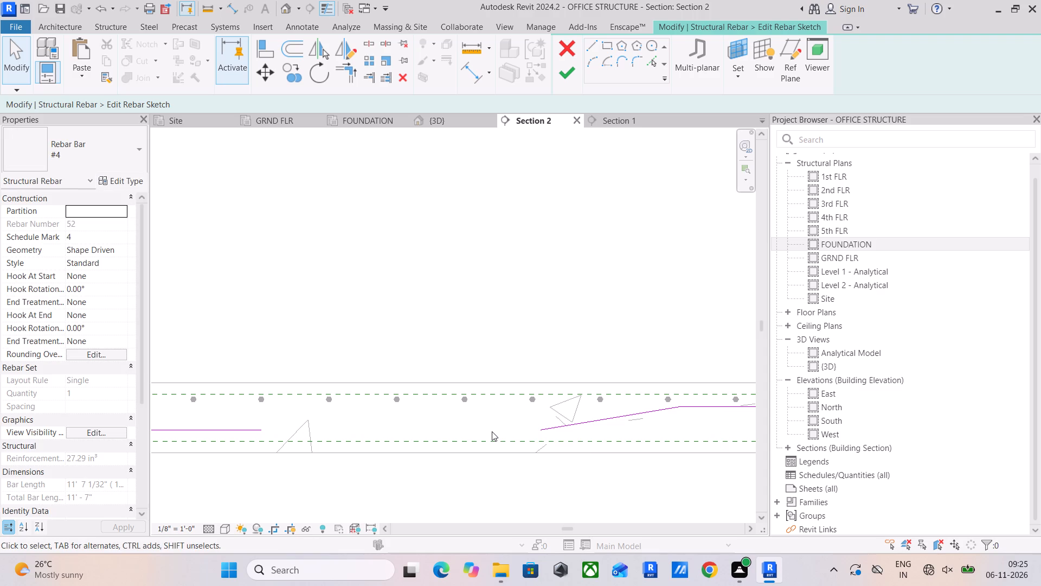
pyautogui.click(225, 425)
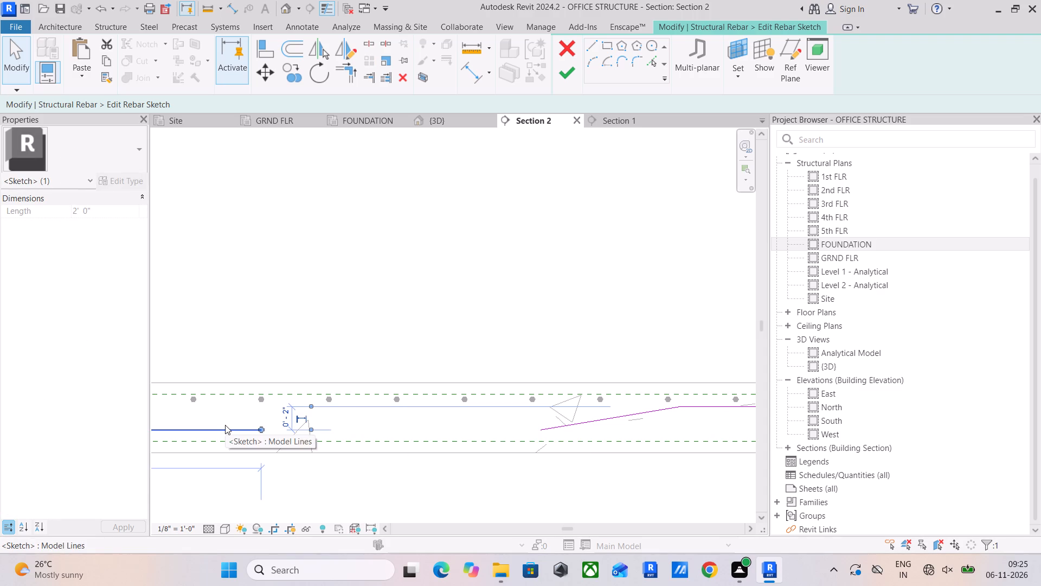
pyautogui.press('Delete')
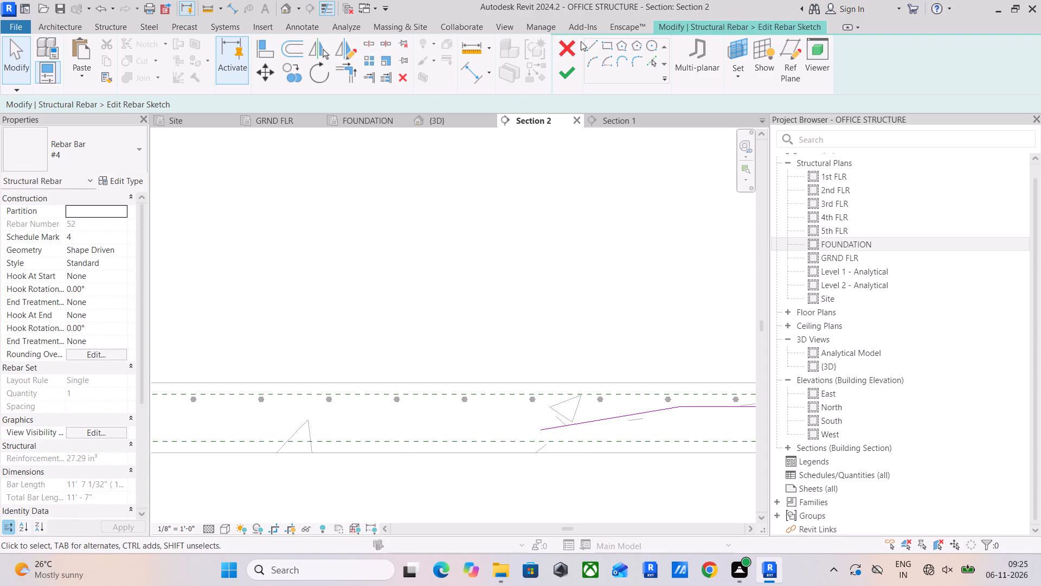
# Draw one continuous bottom line about 4'-0" long joining the lower ends of the two slopes.
pyautogui.click(584, 43)
pyautogui.click(588, 52)
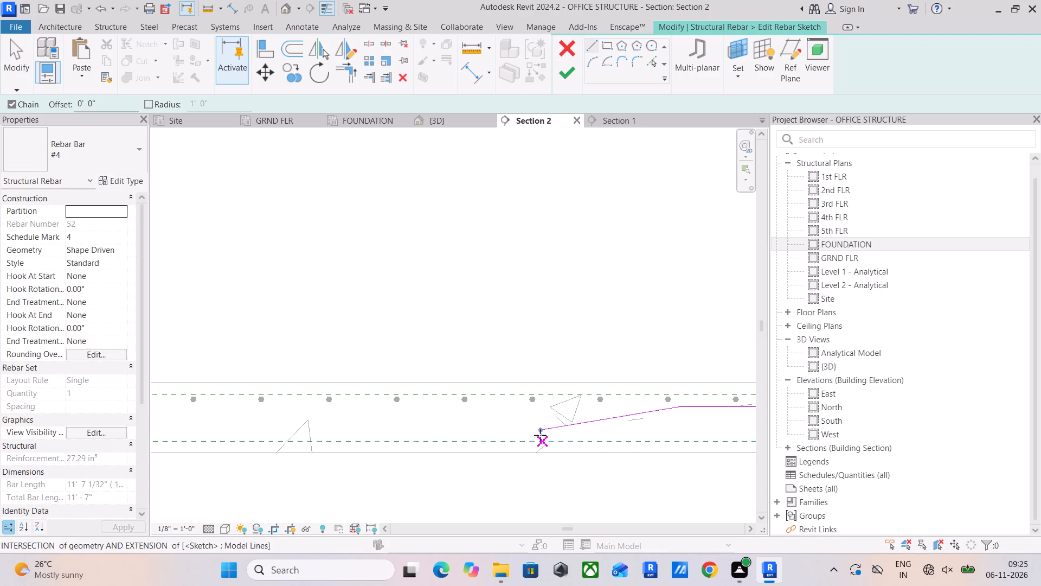
pyautogui.moveTo(540, 428); pyautogui.dragTo(533, 428)
pyautogui.moveTo(336, 412); pyautogui.dragTo(746, 429, button='middle')
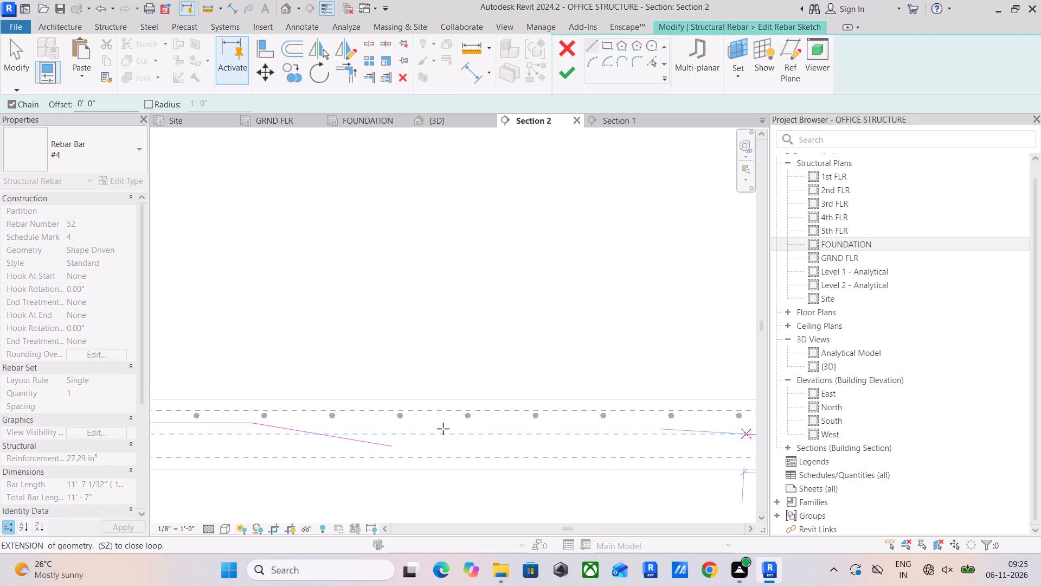
pyautogui.click(396, 449)
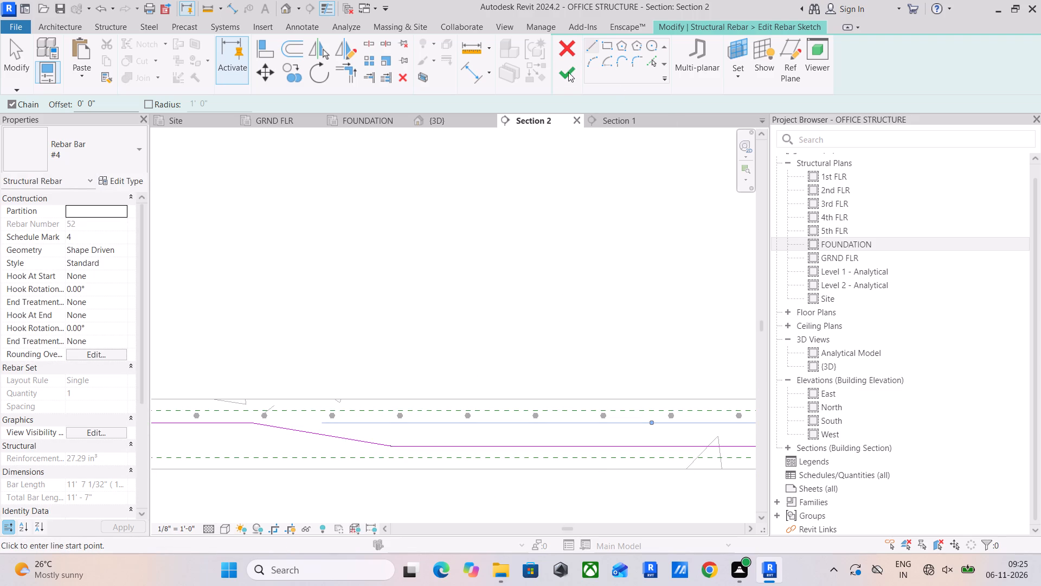
# Finish the cranked bar's sketch and deselect the bar.
pyautogui.click(568, 72)
pyautogui.scroll(-5, 544, 254)
pyautogui.moveTo(518, 294); pyautogui.dragTo(387, 372, button='middle')
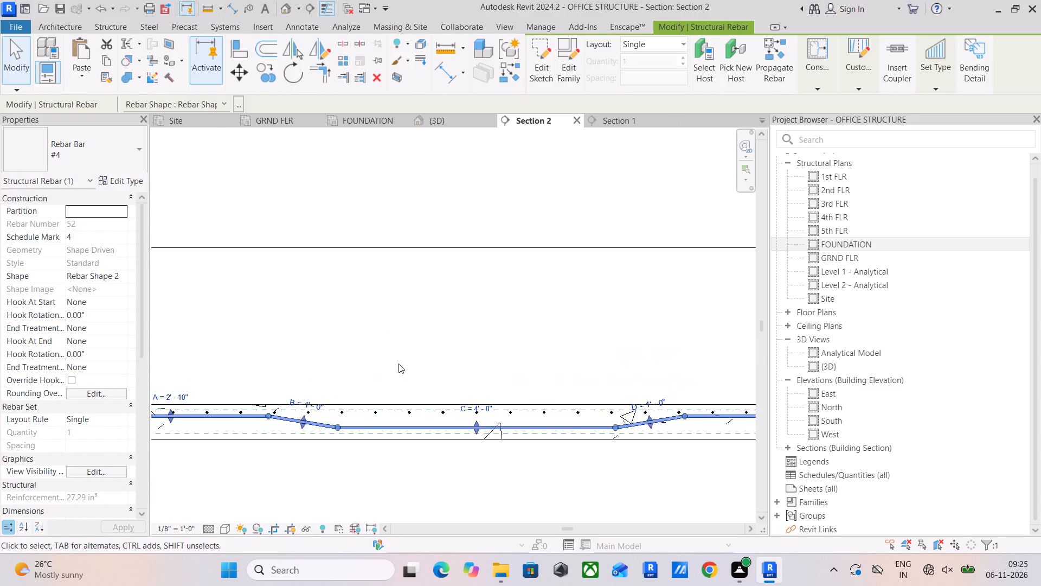
pyautogui.scroll(-3, 399, 364)
pyautogui.moveTo(411, 358); pyautogui.dragTo(430, 345, button='middle')
pyautogui.click(428, 313)
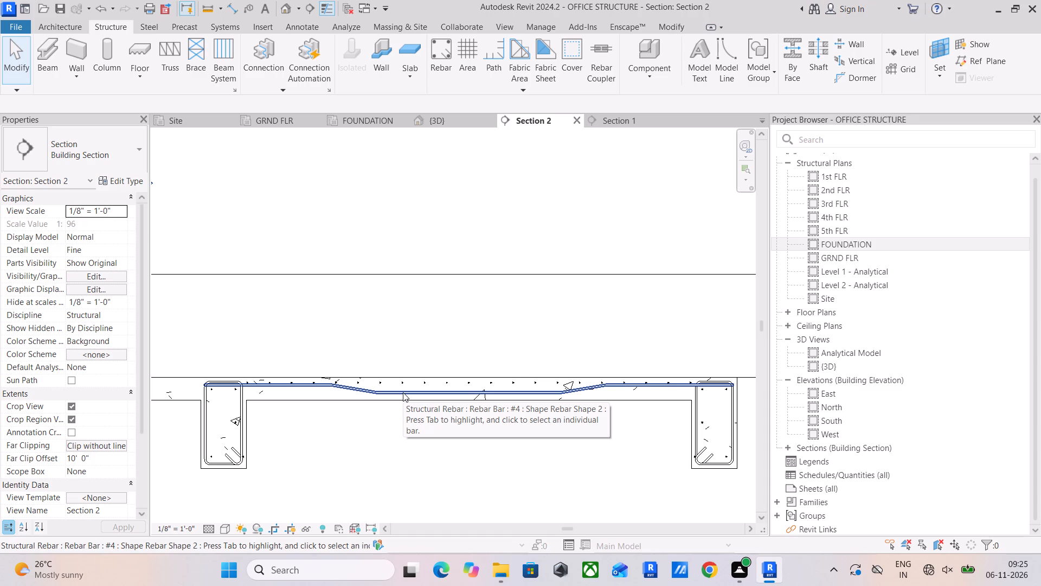
# Set the cranked bar's layout rule to Maximum Spacing with a spacing of 150 mm.
pyautogui.scroll(1, 380, 395)
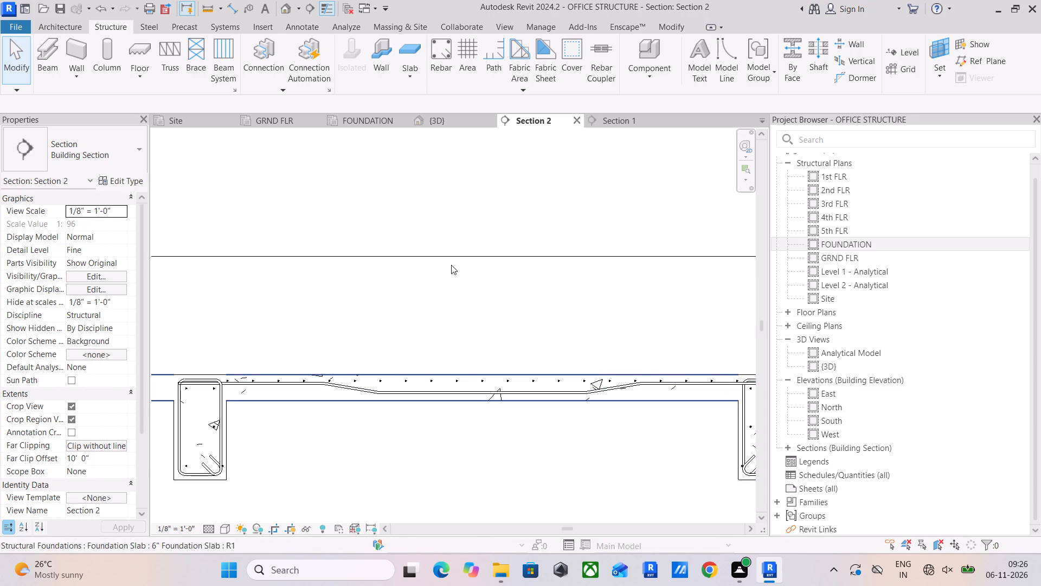
pyautogui.click(393, 389)
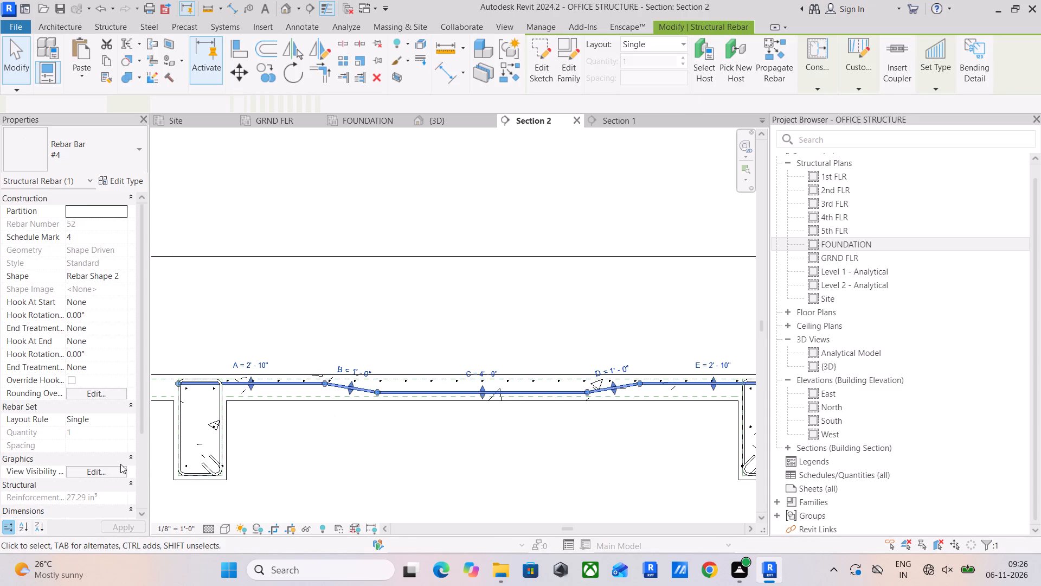
pyautogui.click(124, 418)
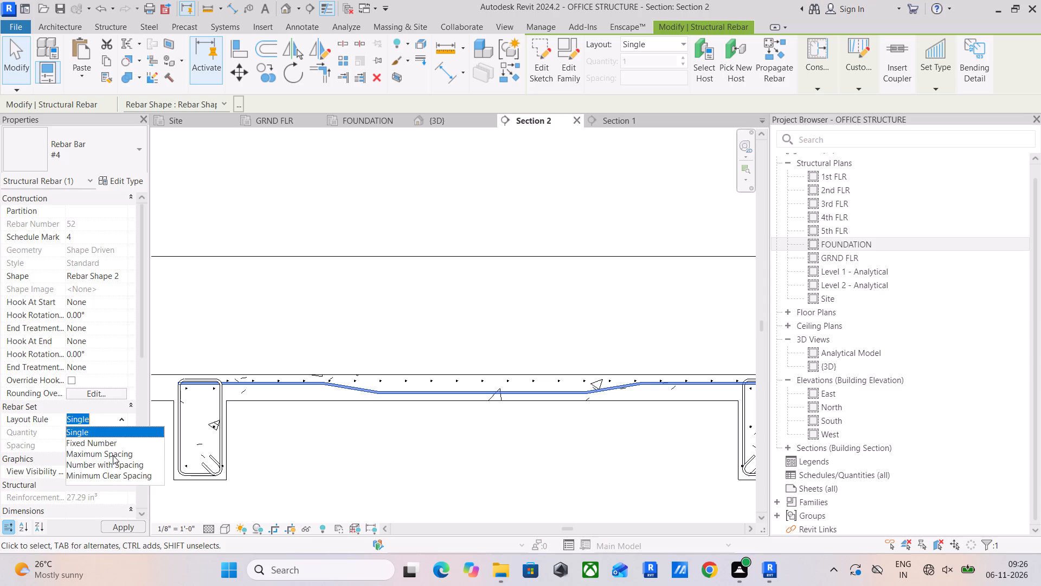
pyautogui.click(113, 454)
pyautogui.click(102, 444)
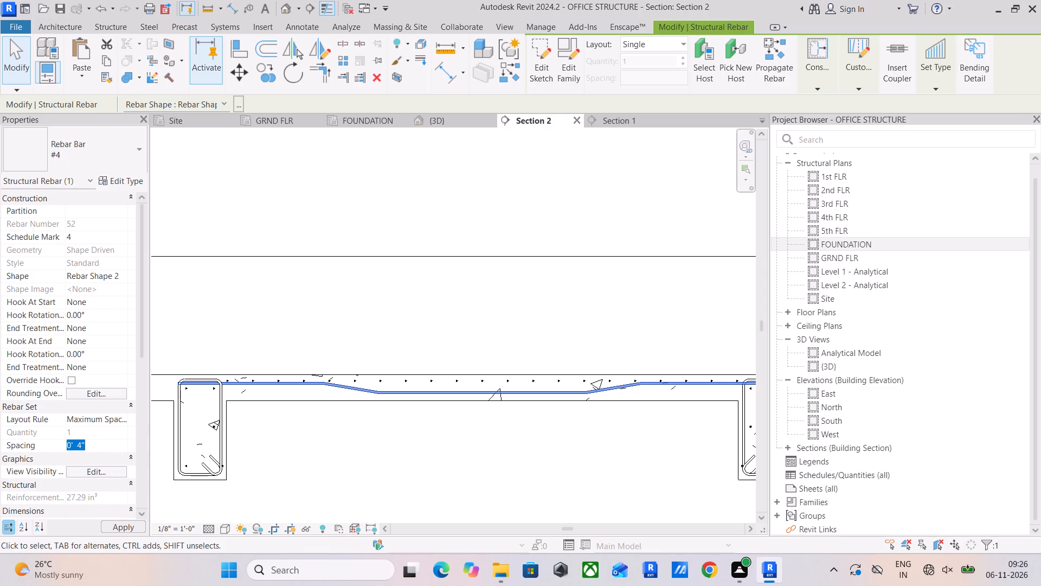
pyautogui.write('150')
pyautogui.write('MM')
pyautogui.press('Return')
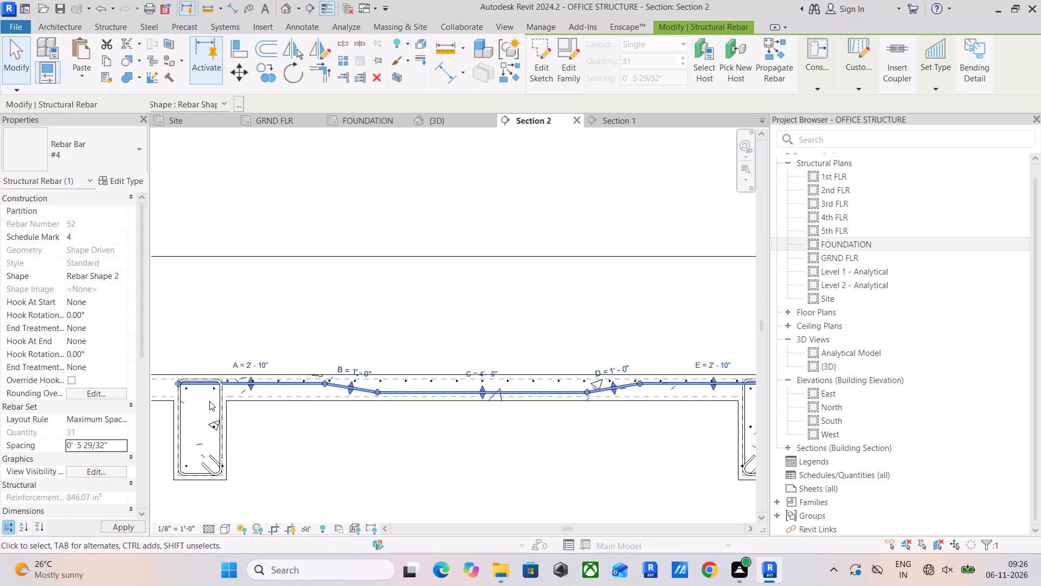
pyautogui.click(381, 337)
# Set the cranked #4 bar set to show unobscured in the {3D} view and deselect it.
pyautogui.click(337, 388)
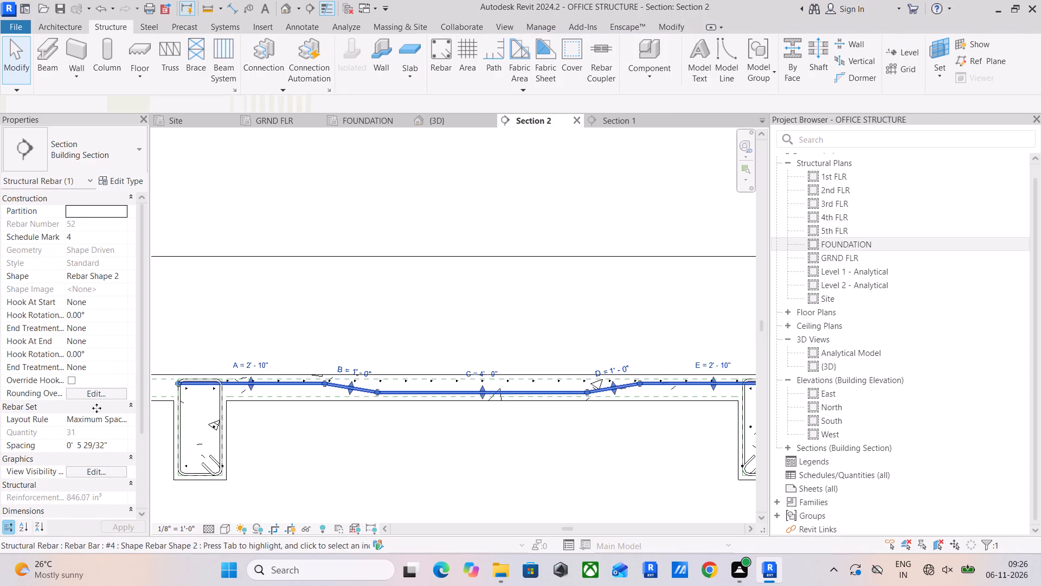
pyautogui.click(119, 472)
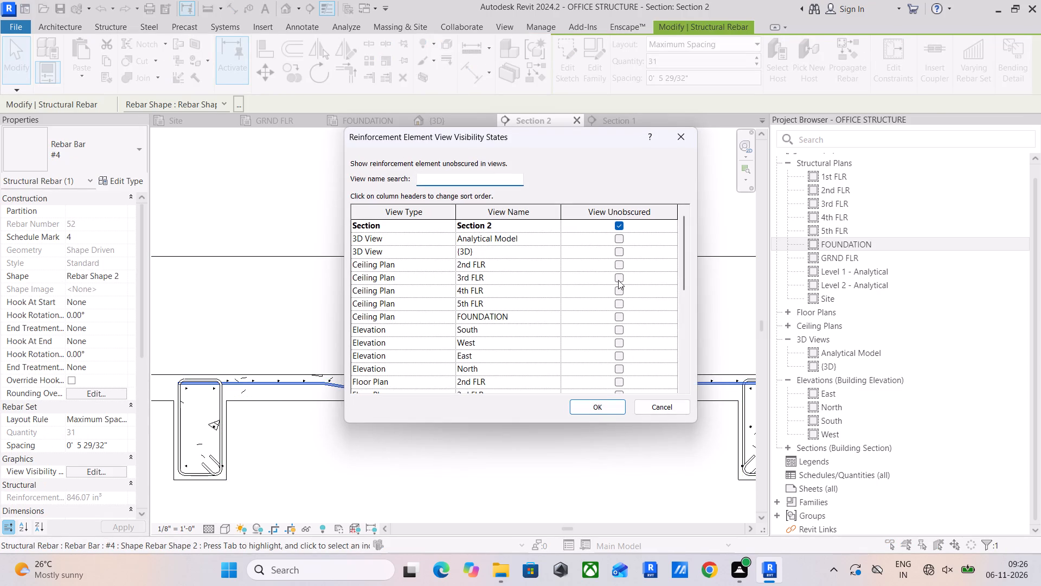
pyautogui.click(616, 250)
pyautogui.click(619, 251)
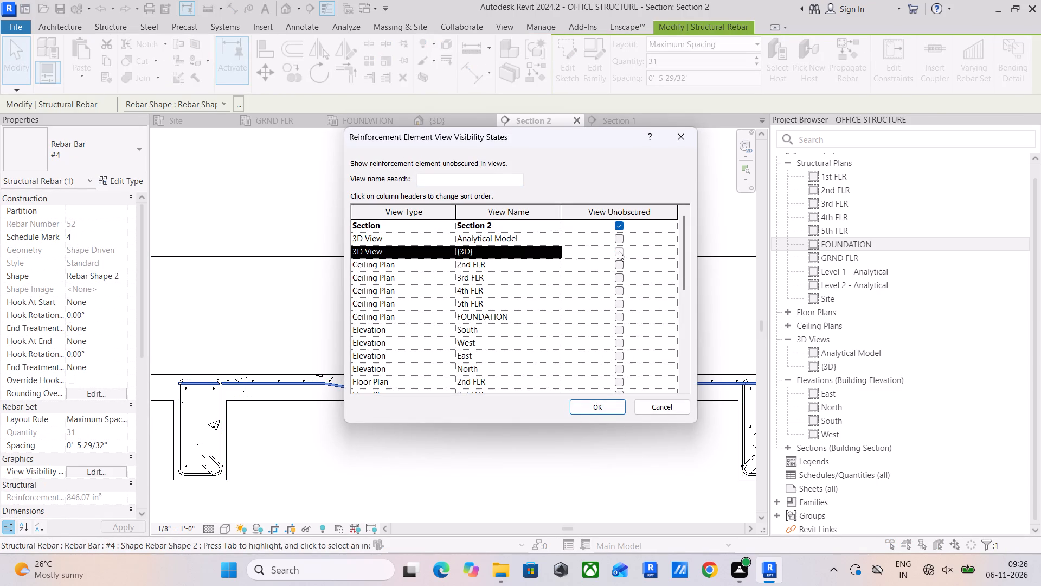
pyautogui.click(594, 405)
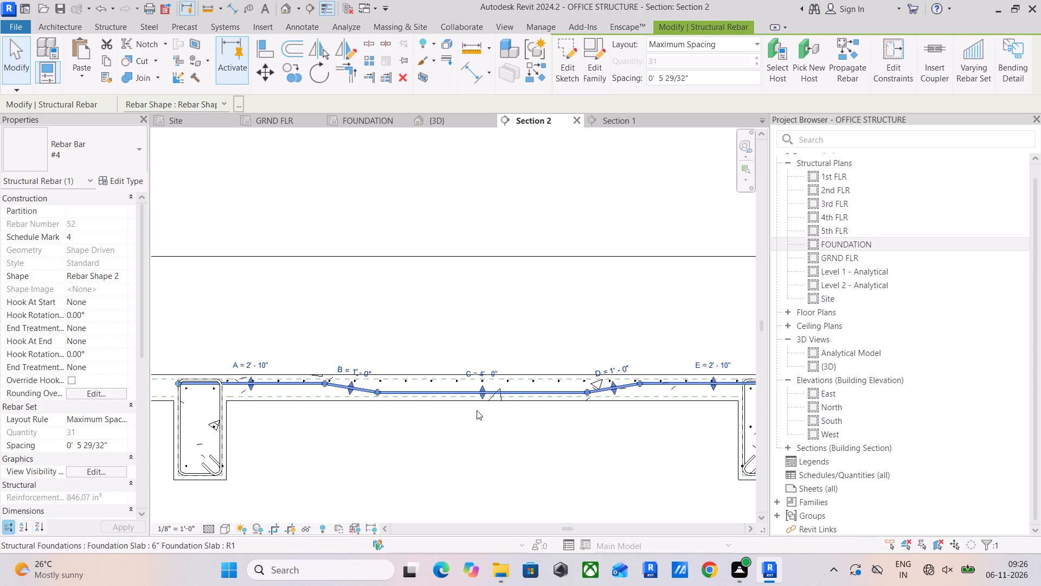
pyautogui.click(450, 301)
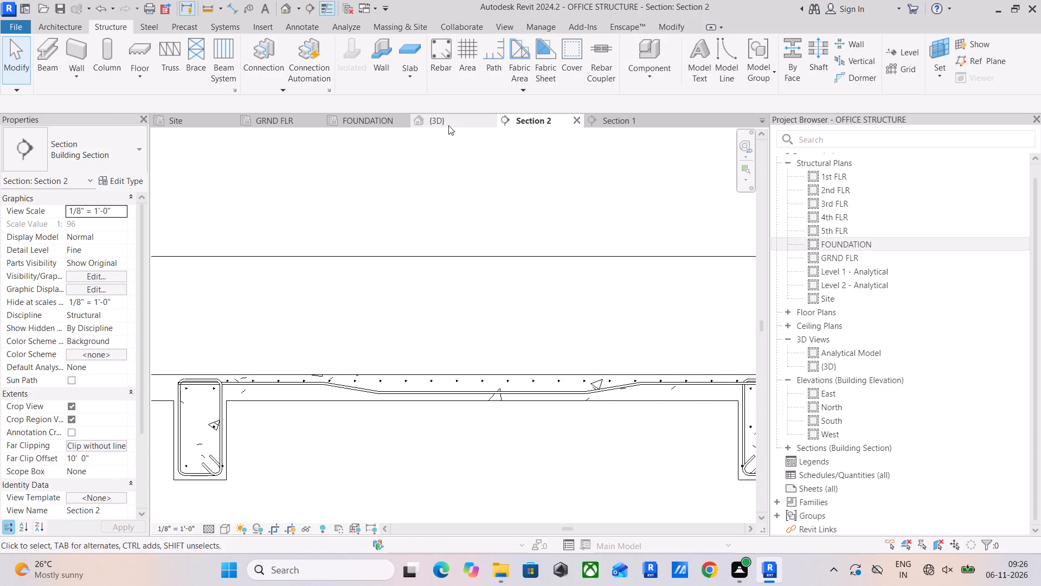
# Crop the {3D} view with a selection box around the straight #4 bar set of the GRND FLR slab.
pyautogui.click(448, 123)
pyautogui.keyDown('shift'); pyautogui.moveTo(436, 443); pyautogui.dragTo(553, 442, button='middle'); pyautogui.keyUp('shift')
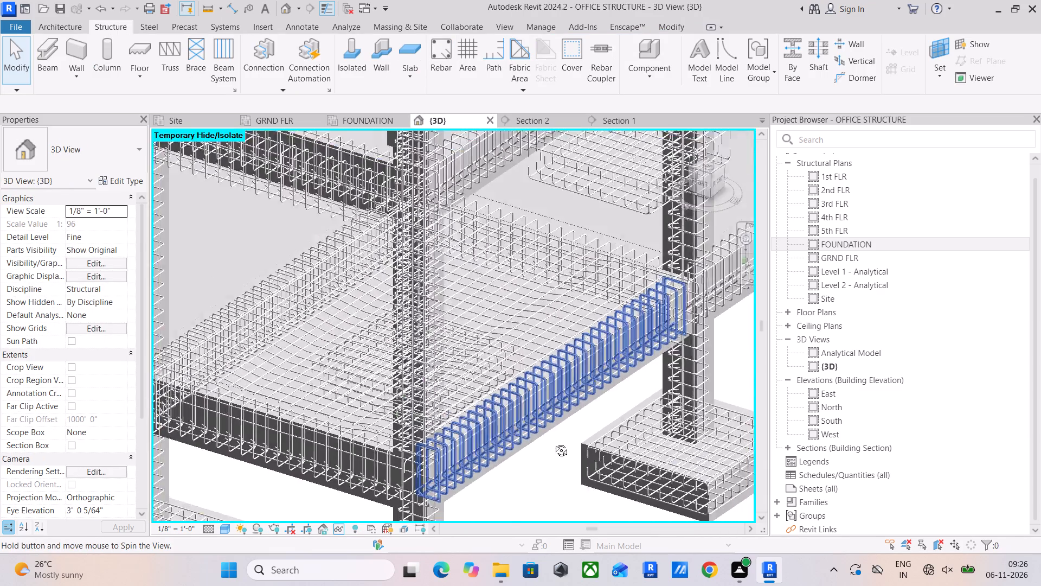
pyautogui.keyDown('shift'); pyautogui.moveTo(553, 442); pyautogui.dragTo(582, 403, button='middle'); pyautogui.keyUp('shift')
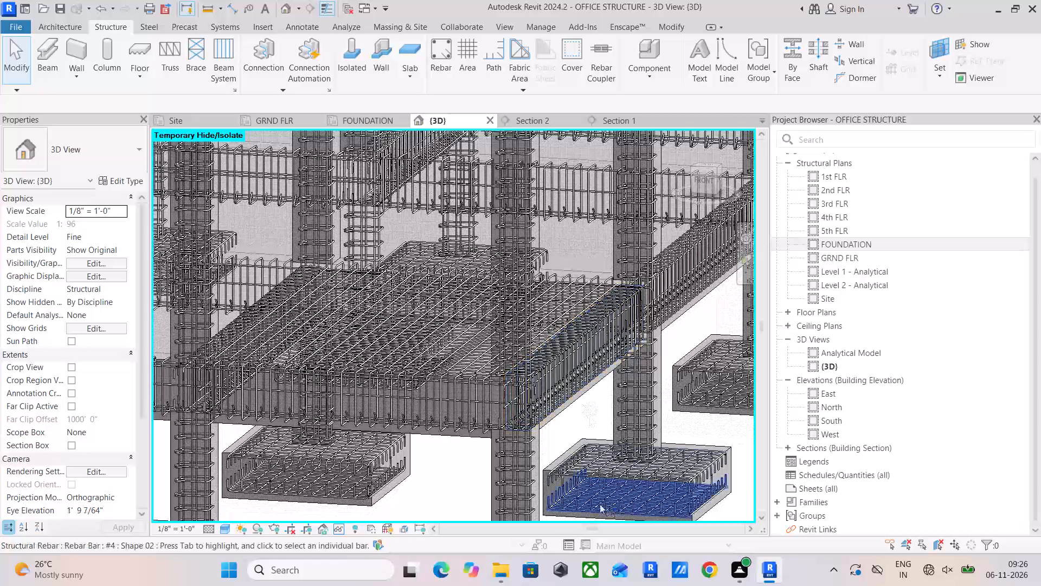
pyautogui.keyDown('shift'); pyautogui.moveTo(476, 436); pyautogui.dragTo(392, 524, button='middle'); pyautogui.keyUp('shift')
pyautogui.scroll(4, 185, 368)
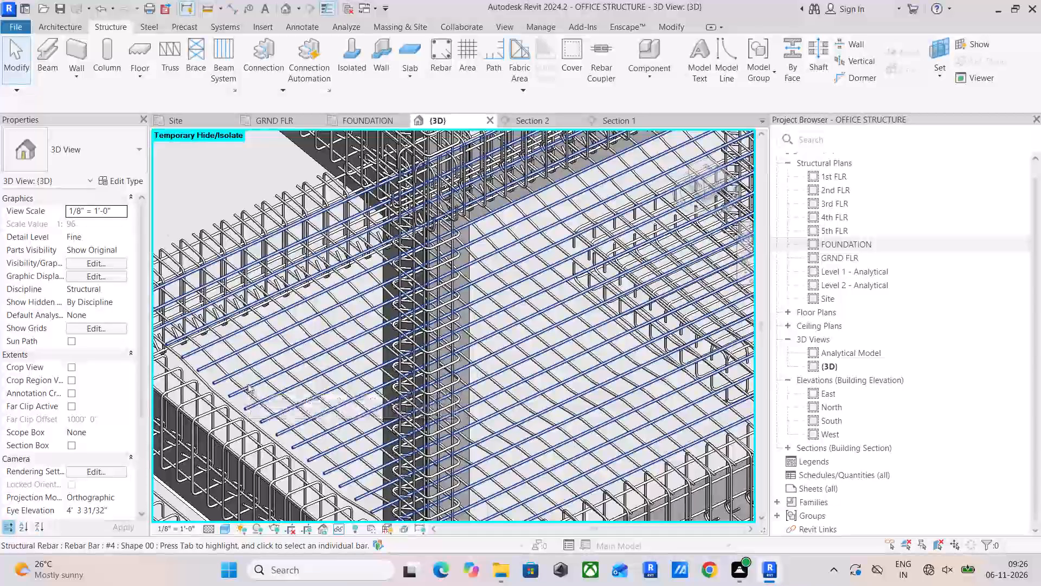
pyautogui.keyDown('shift'); pyautogui.moveTo(273, 375); pyautogui.dragTo(187, 375, button='middle'); pyautogui.keyUp('shift')
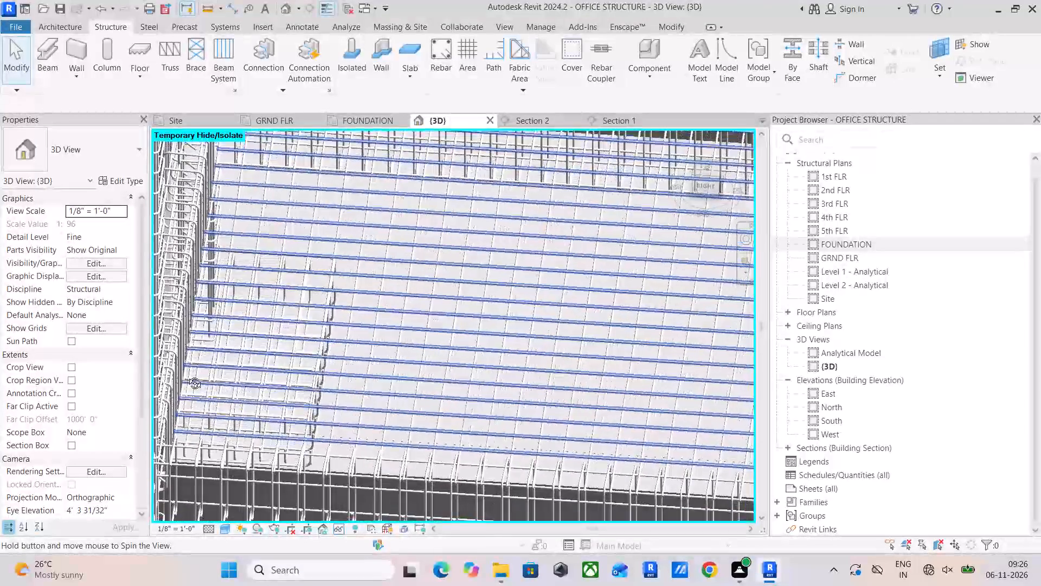
pyautogui.keyDown('shift'); pyautogui.moveTo(187, 375); pyautogui.dragTo(190, 315, button='middle'); pyautogui.keyUp('shift')
pyautogui.click(368, 378)
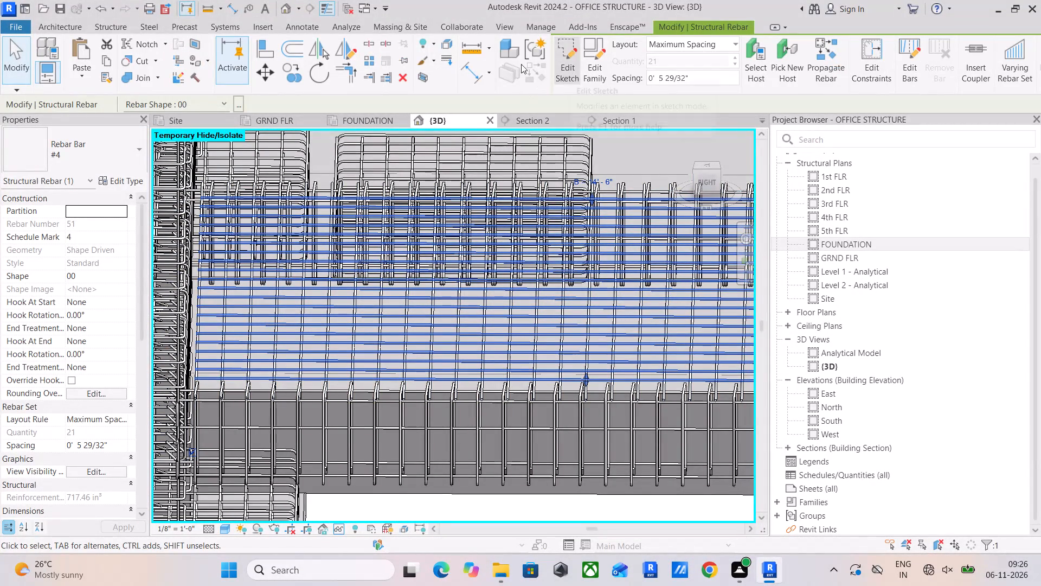
pyautogui.click(420, 77)
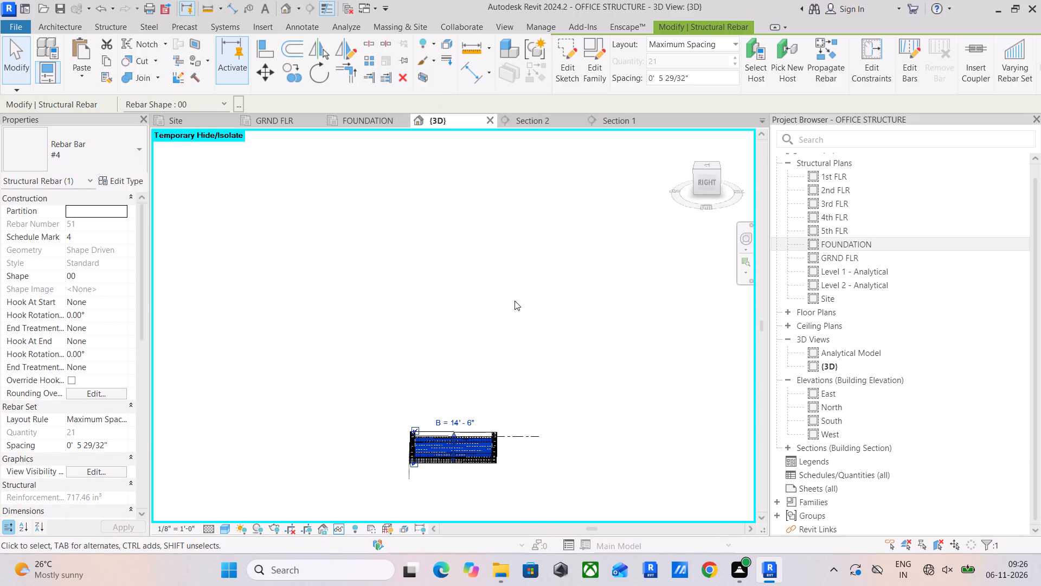
# Examine in the right-side view how the straight slab bars' ends sit against the beam and column reinforcement.
pyautogui.click(709, 179)
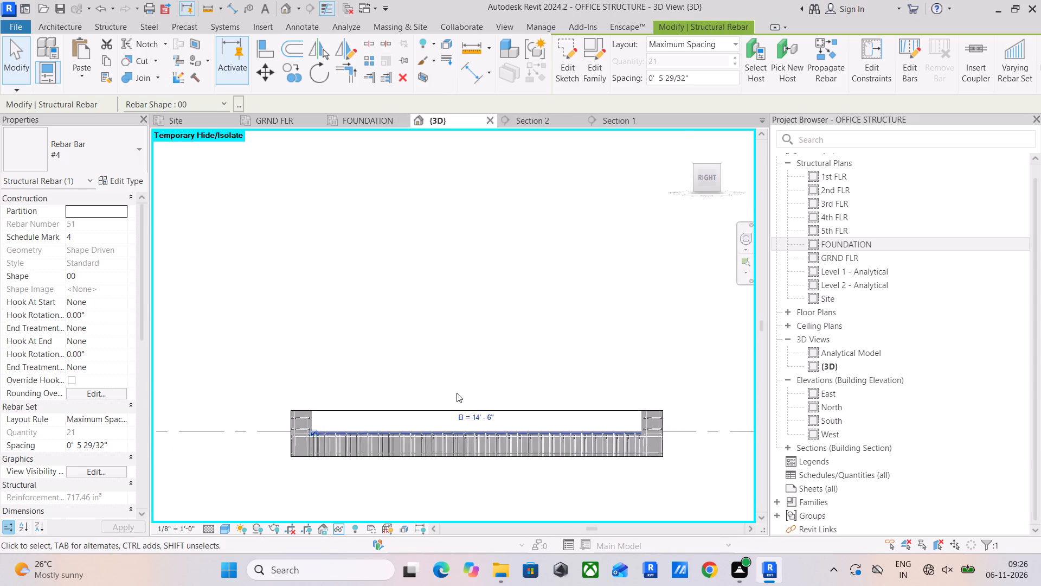
pyautogui.scroll(9, 284, 346)
pyautogui.scroll(3, 305, 283)
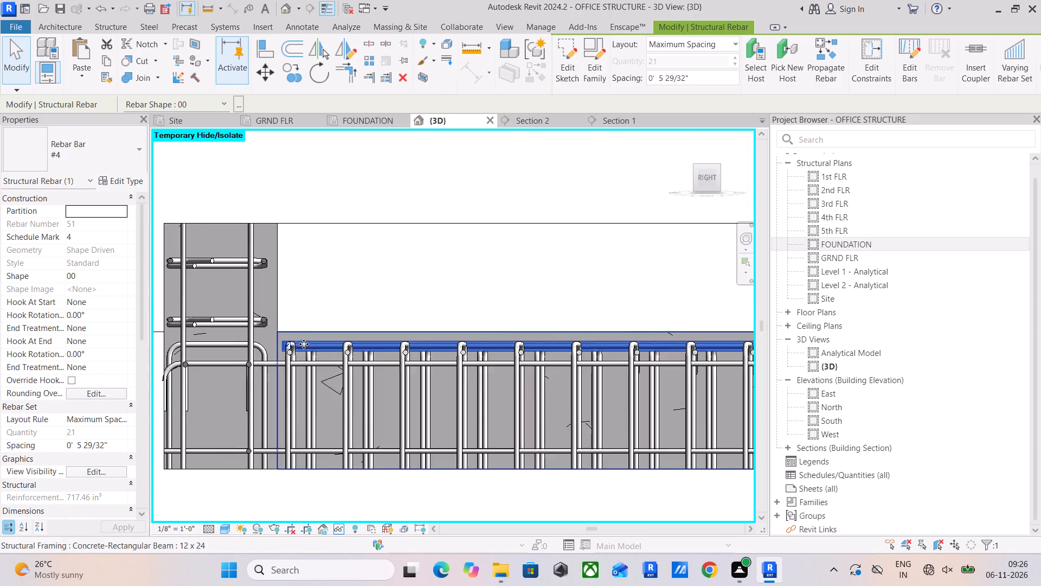
pyautogui.scroll(5, 303, 345)
pyautogui.scroll(-3, 269, 331)
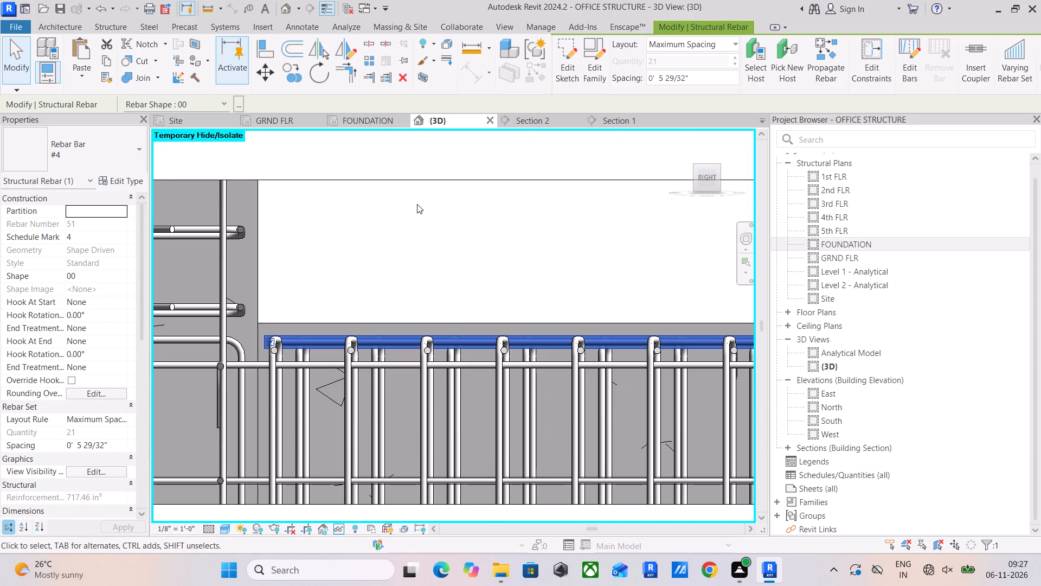
pyautogui.scroll(-2, 431, 234)
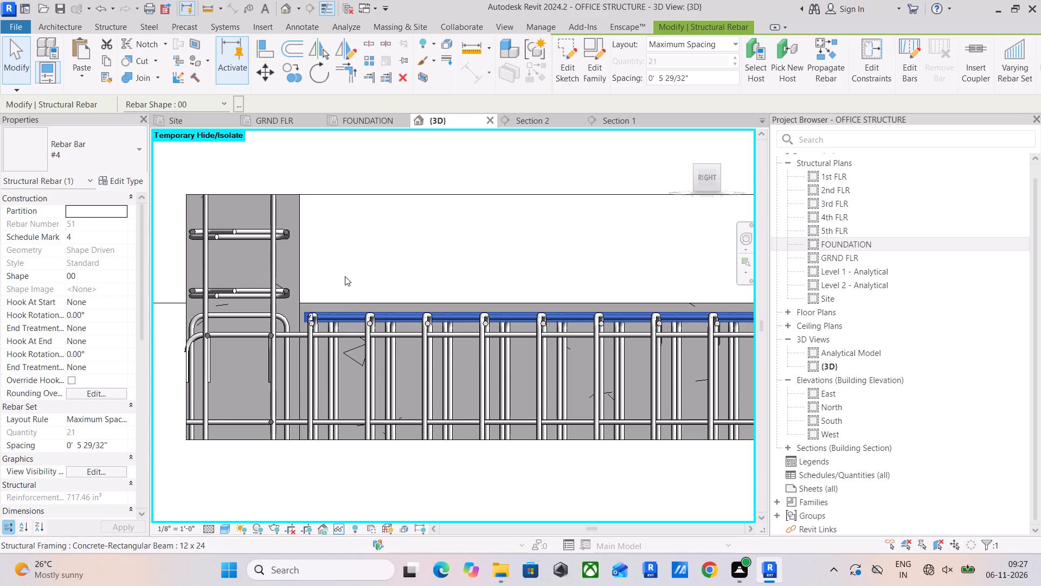
pyautogui.scroll(-4, 342, 266)
# In the top view, stretch the south ends of the straight slab bars to the south beam's outer longitudinal bar.
pyautogui.click(703, 176)
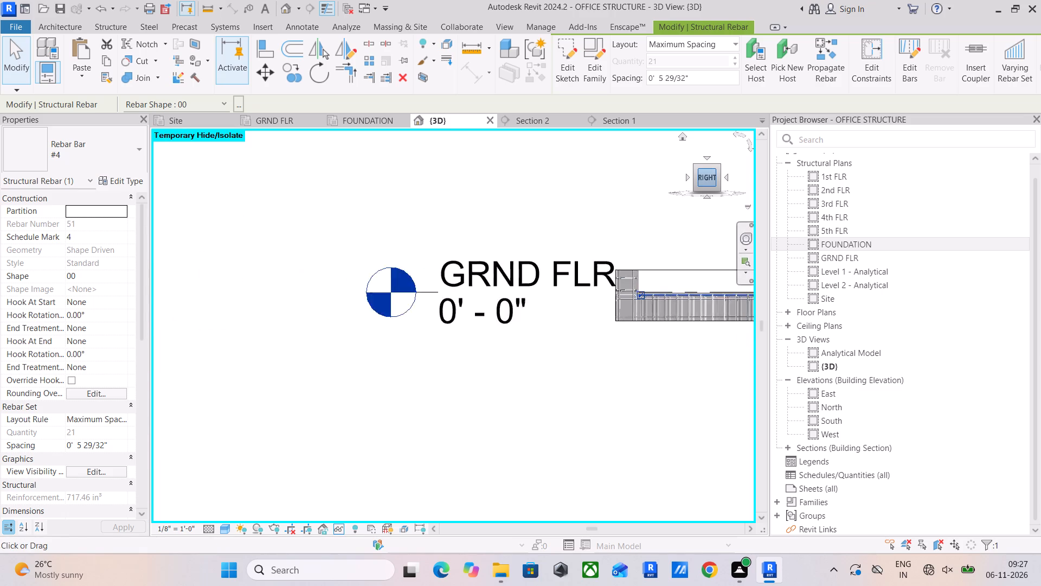
pyautogui.moveTo(705, 176); pyautogui.dragTo(712, 262)
pyautogui.click(701, 171)
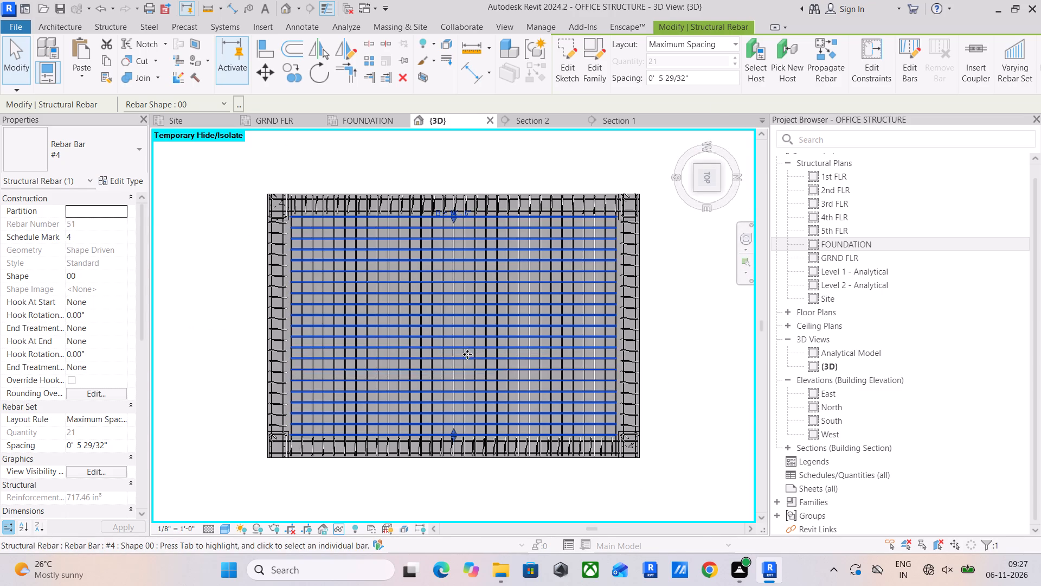
pyautogui.scroll(3, 447, 446)
pyautogui.scroll(-2, 430, 421)
pyautogui.moveTo(425, 415); pyautogui.dragTo(462, 442, button='middle')
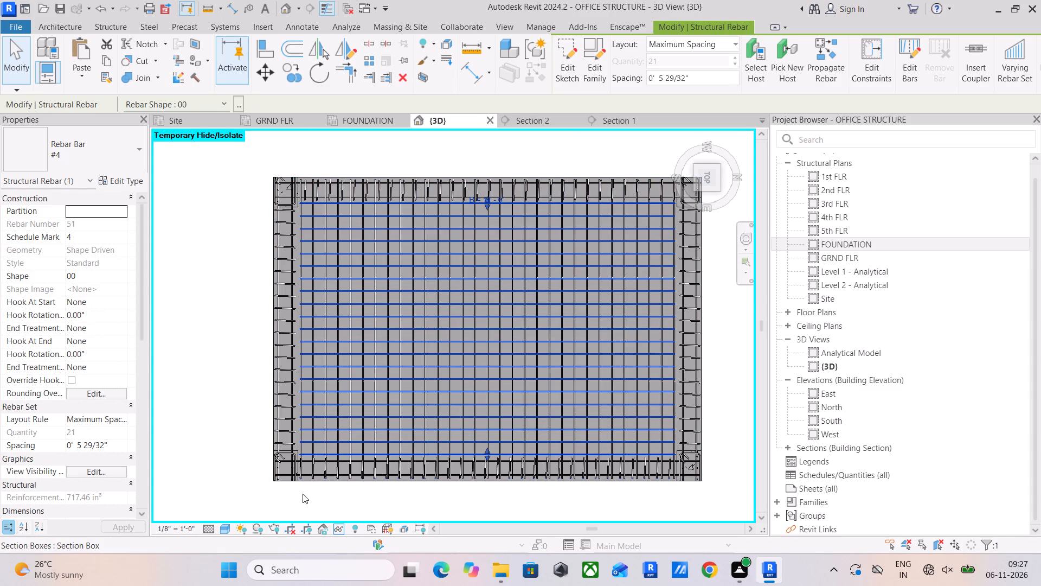
pyautogui.scroll(6, 290, 450)
pyautogui.scroll(-5, 341, 378)
pyautogui.scroll(9, 324, 424)
pyautogui.click(385, 418)
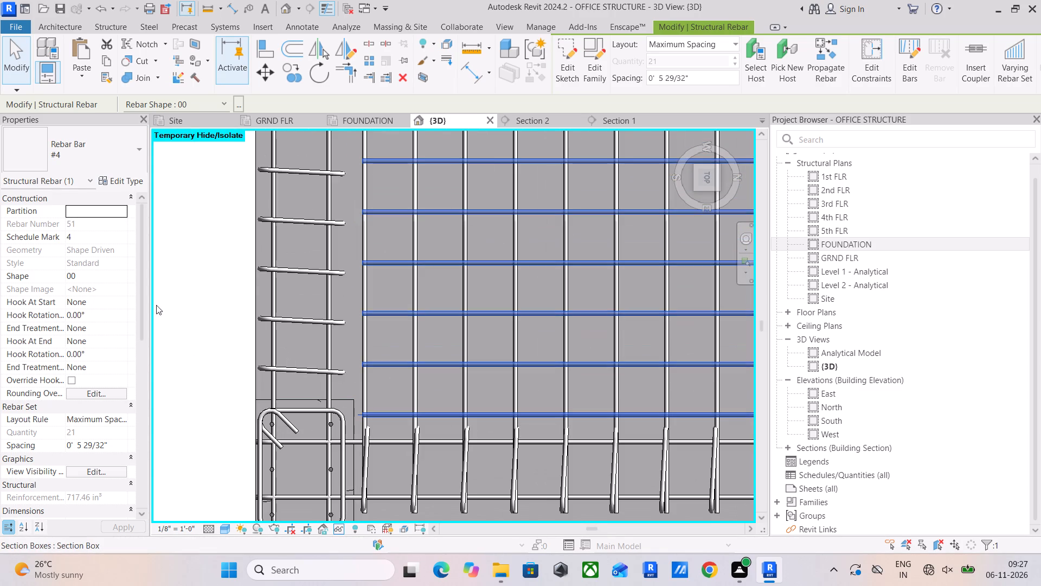
pyautogui.click(170, 271)
pyautogui.click(400, 415)
pyautogui.scroll(-8, 406, 340)
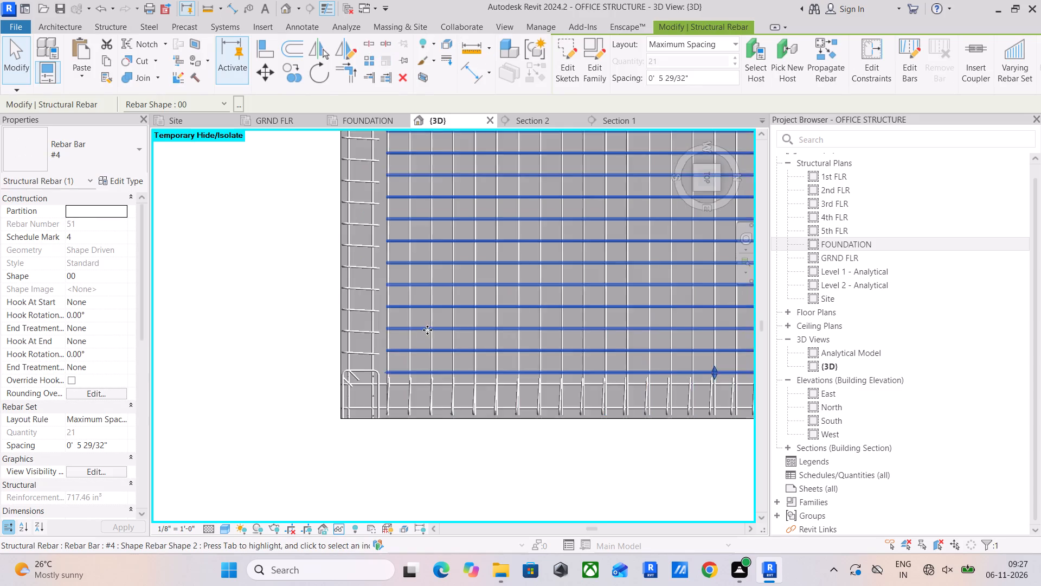
pyautogui.scroll(-4, 427, 330)
pyautogui.moveTo(454, 323); pyautogui.dragTo(421, 393, button='middle')
pyautogui.scroll(-1, 422, 385)
pyautogui.scroll(11, 369, 259)
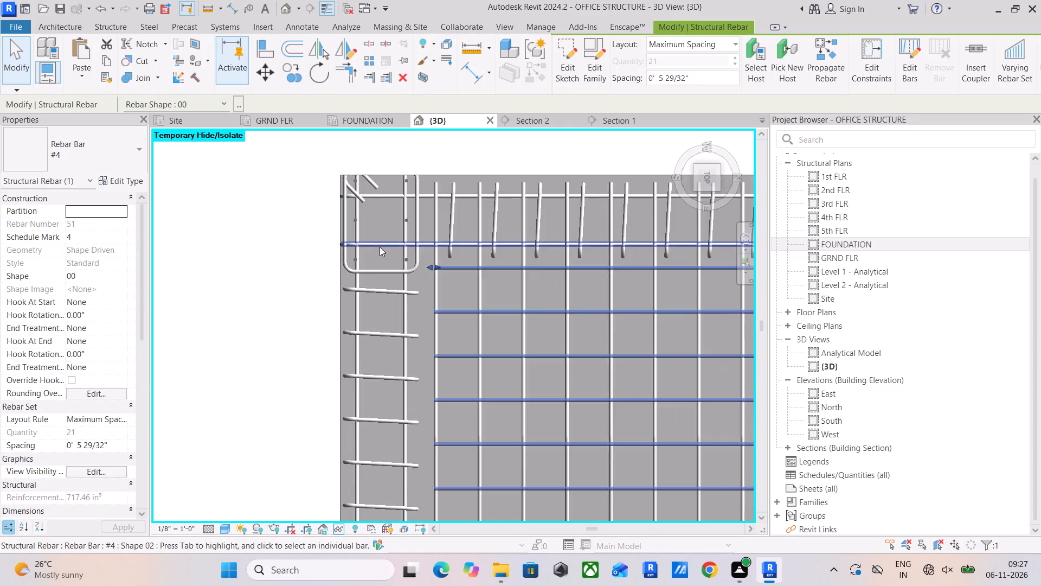
pyautogui.scroll(5, 380, 247)
pyautogui.moveTo(442, 267); pyautogui.dragTo(351, 260)
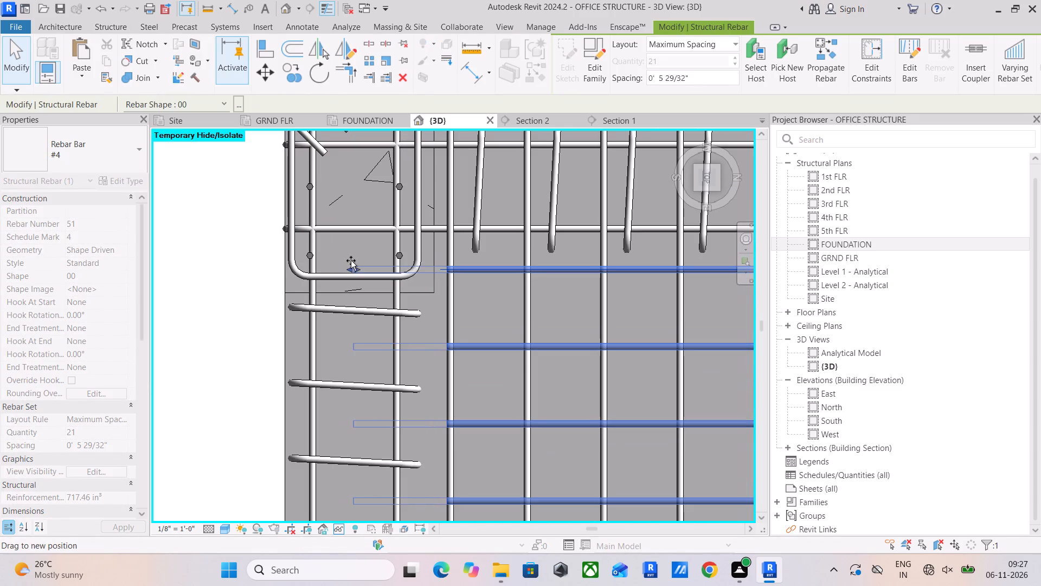
pyautogui.moveTo(351, 260); pyautogui.dragTo(313, 270)
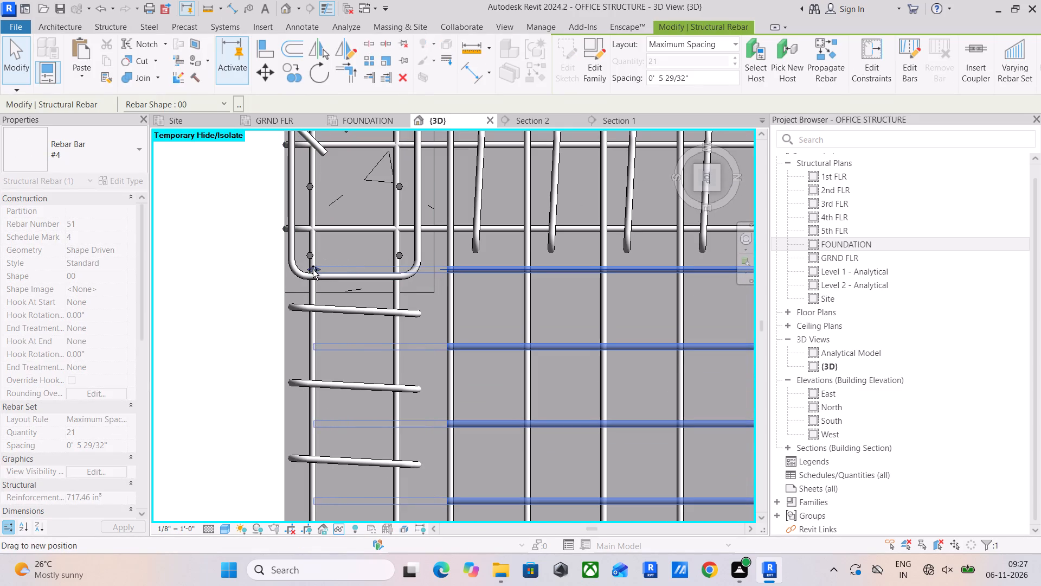
pyautogui.moveTo(313, 270); pyautogui.dragTo(312, 273)
# Stretch the north ends of the straight slab bars to the north beam's outer longitudinal bar and deselect them.
pyautogui.scroll(-8, 503, 299)
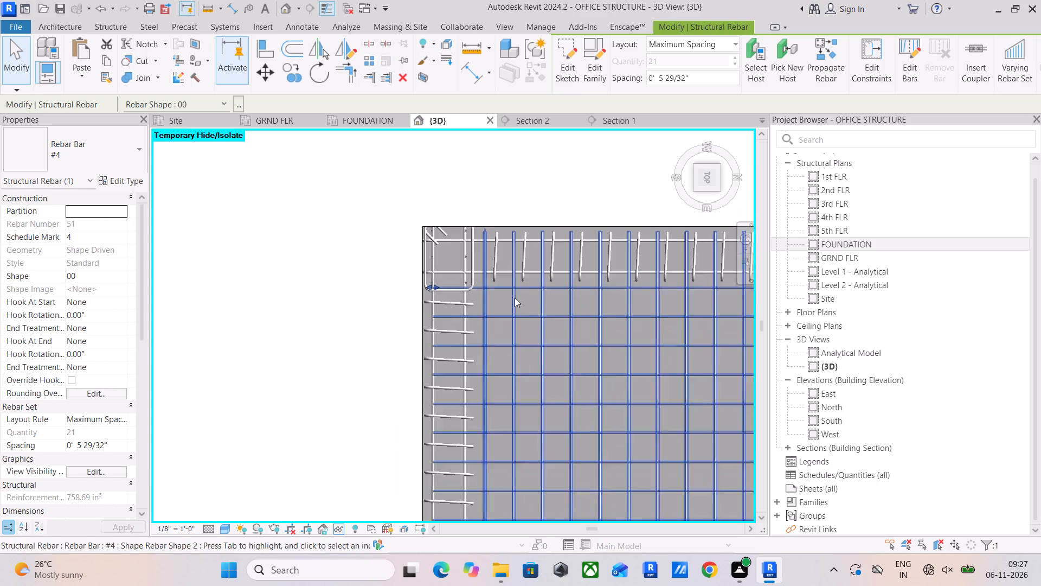
pyautogui.scroll(-4, 515, 298)
pyautogui.moveTo(594, 317); pyautogui.dragTo(64, 322, button='middle')
pyautogui.scroll(5, 272, 321)
pyautogui.scroll(4, 491, 267)
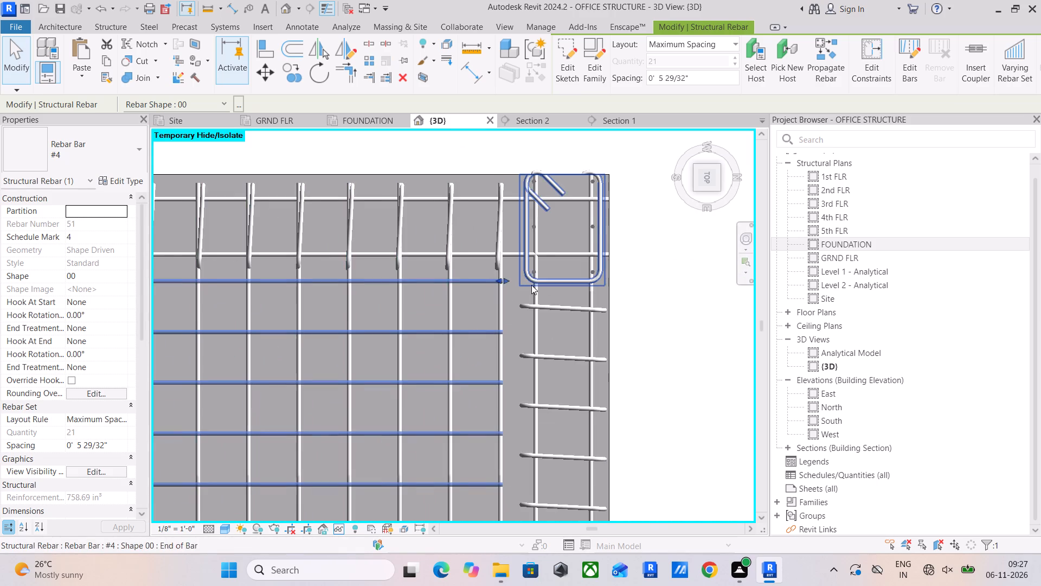
pyautogui.moveTo(510, 281); pyautogui.dragTo(568, 290)
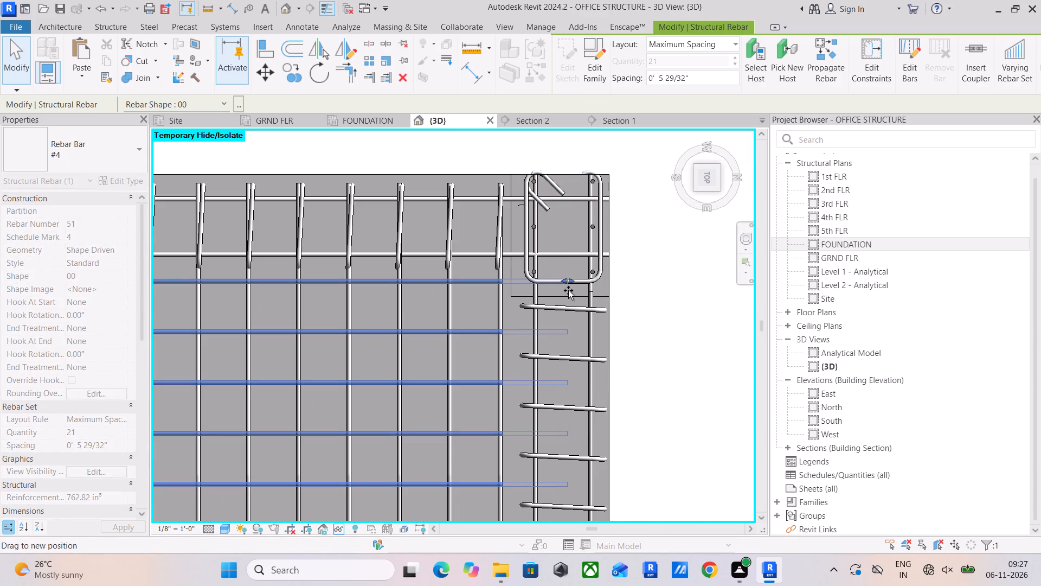
pyautogui.moveTo(568, 290); pyautogui.dragTo(589, 296)
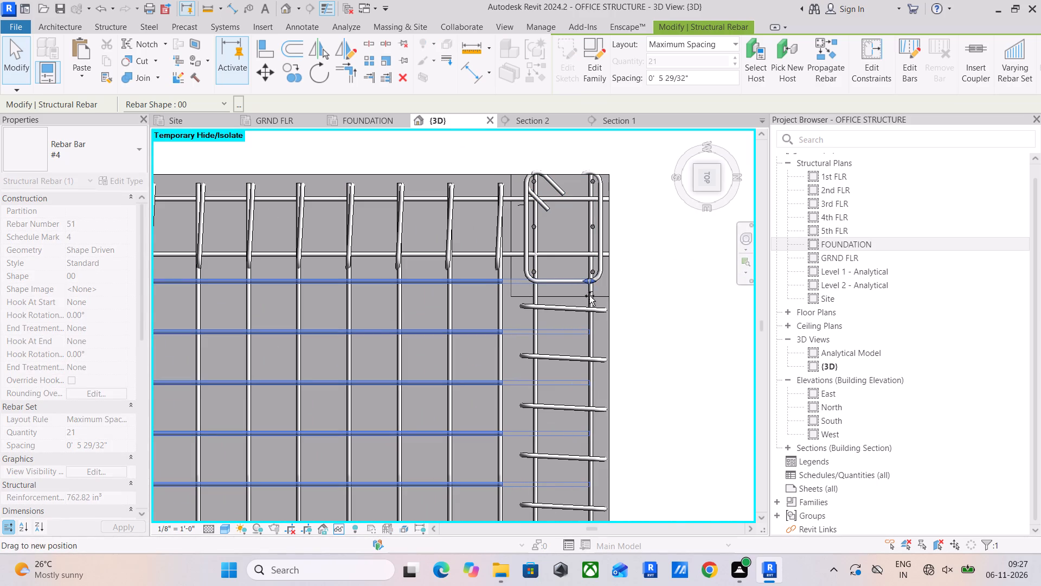
pyautogui.moveTo(589, 296); pyautogui.dragTo(590, 296)
pyautogui.scroll(-5, 473, 319)
pyautogui.click(603, 347)
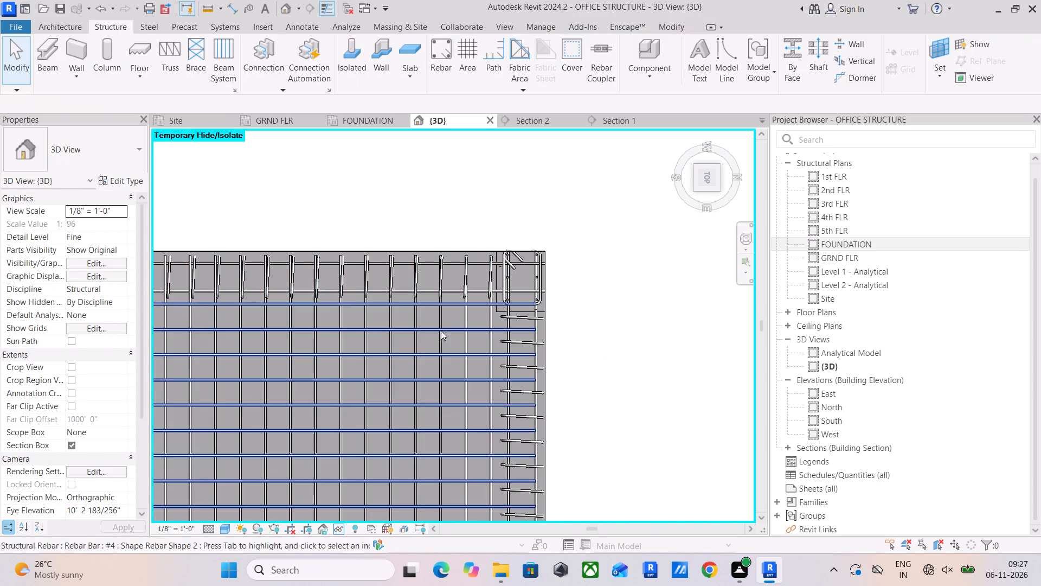
# Examine in the top view where the bent #4 slab bar set's ends meet the north and south beams, and deselect it.
pyautogui.click(466, 312)
pyautogui.scroll(-11, 466, 312)
pyautogui.moveTo(486, 335); pyautogui.dragTo(498, 244, button='middle')
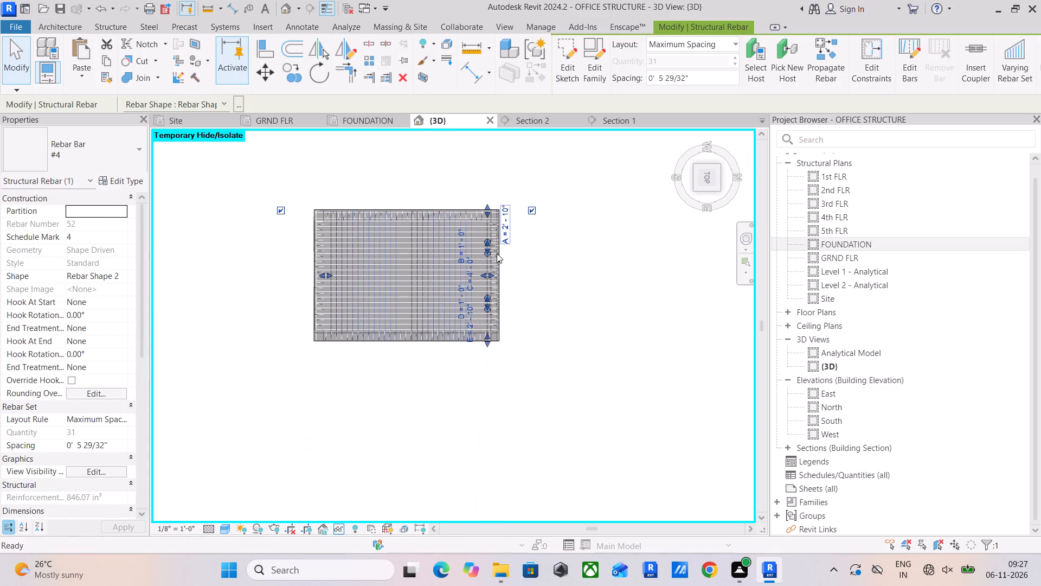
pyautogui.scroll(11, 464, 347)
pyautogui.scroll(5, 508, 342)
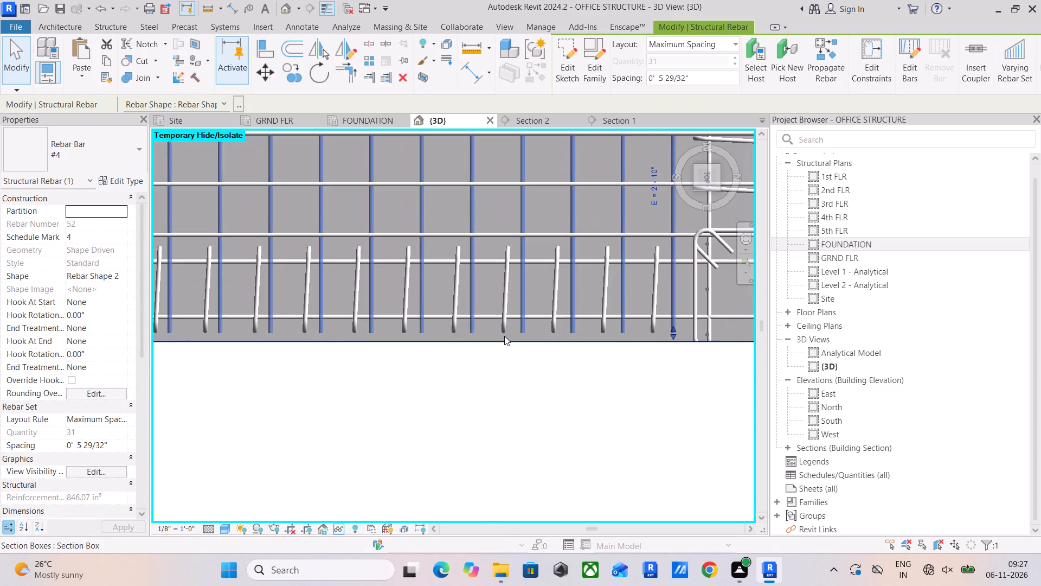
pyautogui.scroll(-10, 504, 336)
pyautogui.moveTo(502, 338); pyautogui.dragTo(500, 421, button='middle')
pyautogui.scroll(-3, 445, 313)
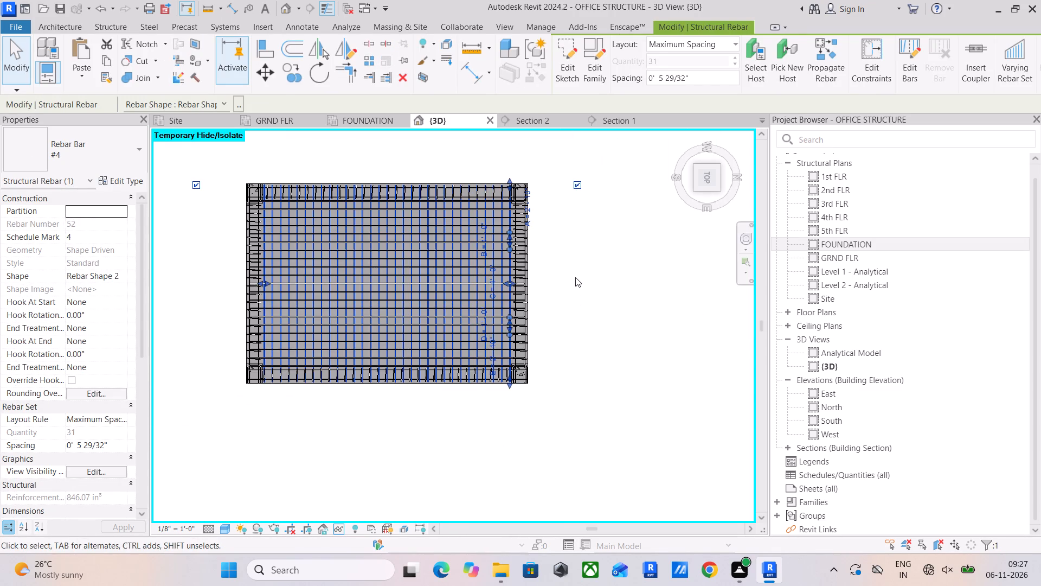
pyautogui.click(574, 271)
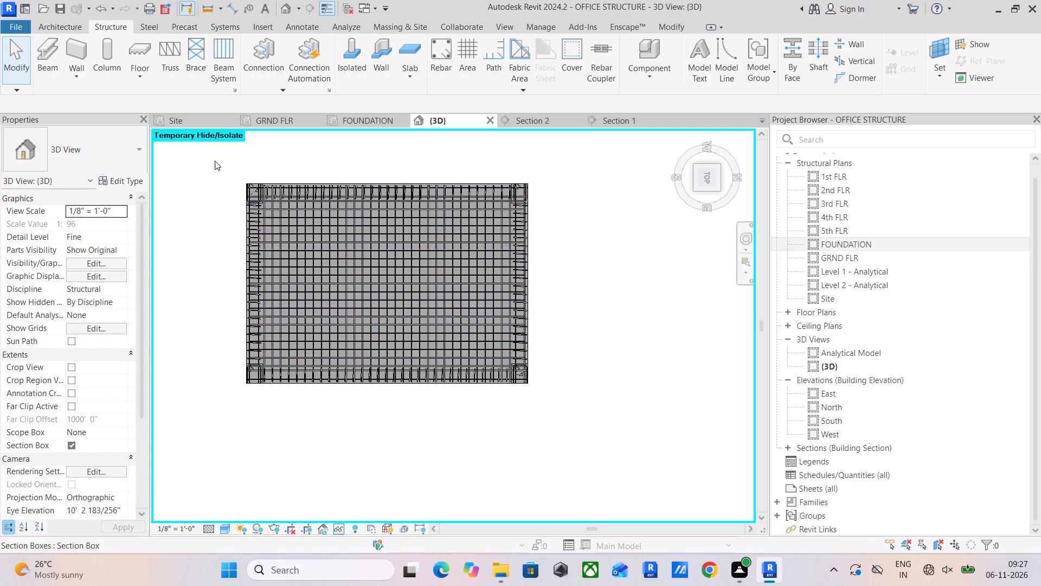
# Examine from the front how the bent #4 slab bars' profile sits against the beam reinforcement.
pyautogui.keyDown('shift'); pyautogui.moveTo(323, 287); pyautogui.dragTo(360, 164, button='middle'); pyautogui.keyUp('shift')
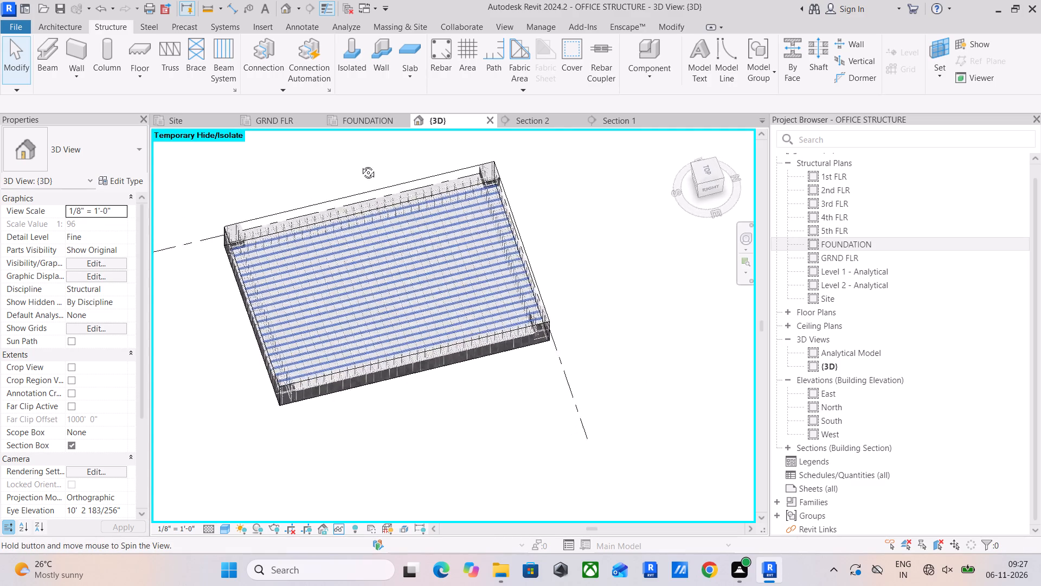
pyautogui.keyDown('shift'); pyautogui.moveTo(360, 164); pyautogui.dragTo(333, 84, button='middle'); pyautogui.keyUp('shift')
pyautogui.click(437, 447)
pyautogui.scroll(5, 365, 314)
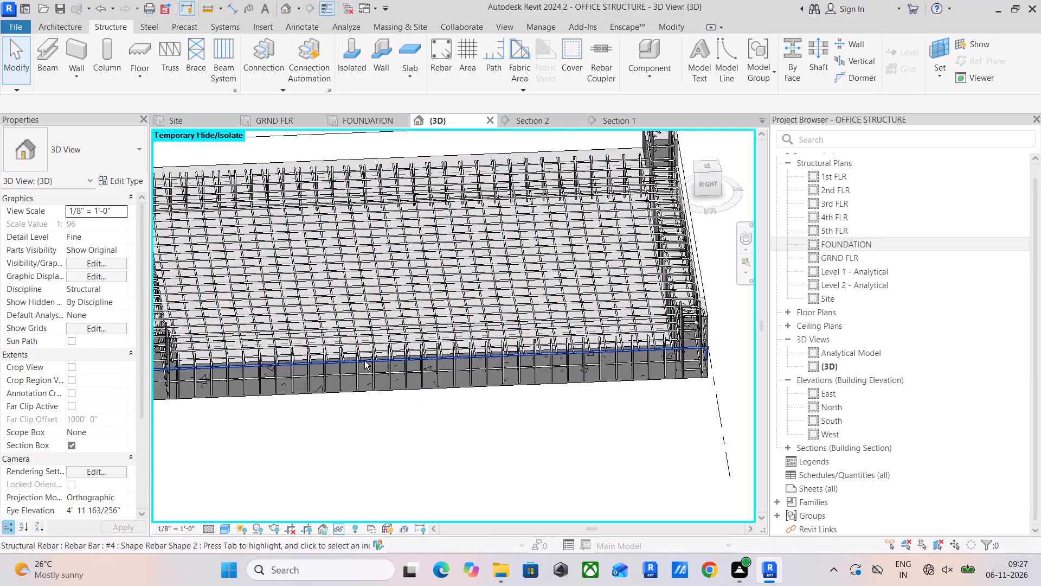
pyautogui.keyDown('shift'); pyautogui.moveTo(393, 346); pyautogui.dragTo(557, 277, button='middle'); pyautogui.keyUp('shift')
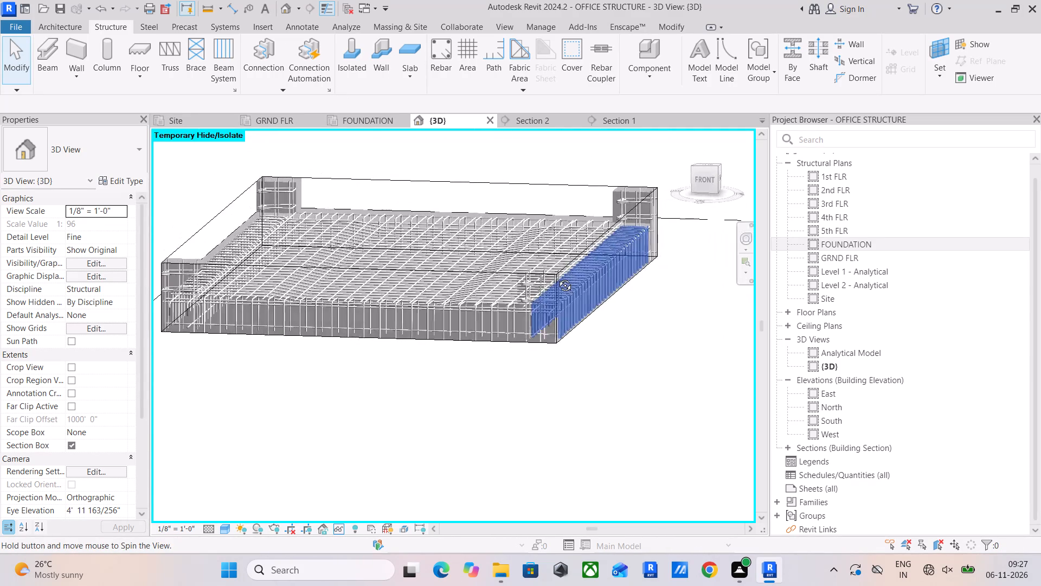
pyautogui.keyDown('shift'); pyautogui.moveTo(557, 277); pyautogui.dragTo(546, 260, button='middle'); pyautogui.keyUp('shift')
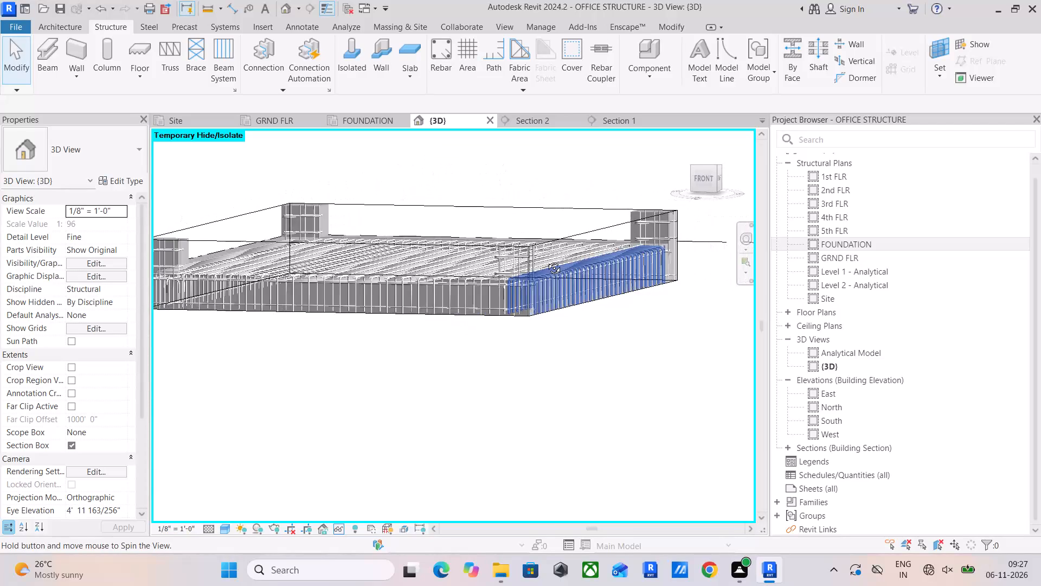
pyautogui.keyDown('shift'); pyautogui.moveTo(546, 260); pyautogui.dragTo(579, 248, button='middle'); pyautogui.keyUp('shift')
pyautogui.scroll(4, 389, 263)
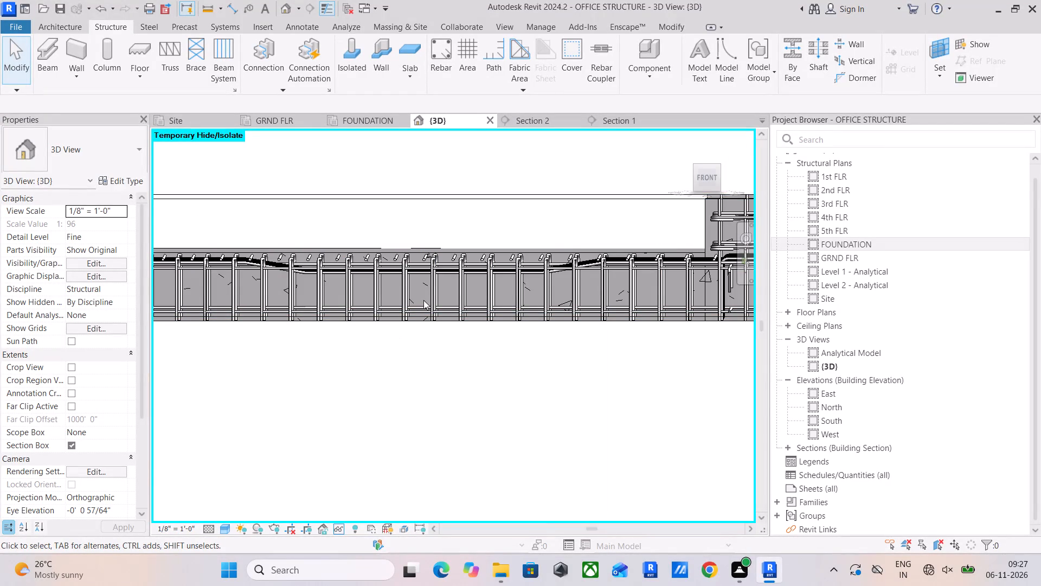
pyautogui.moveTo(444, 308); pyautogui.dragTo(475, 365, button='middle')
pyautogui.scroll(2, 399, 322)
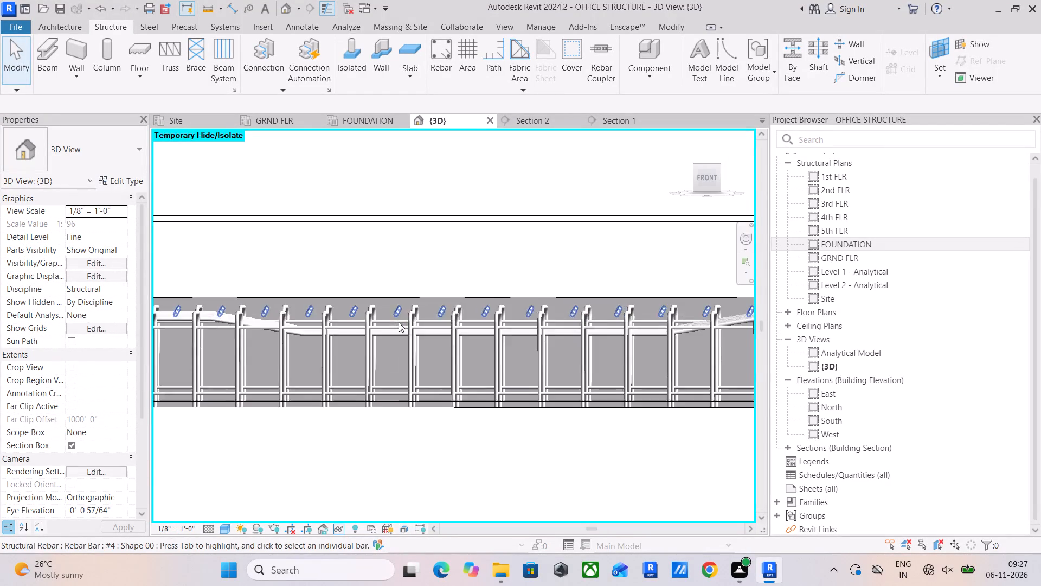
pyautogui.scroll(2, 399, 322)
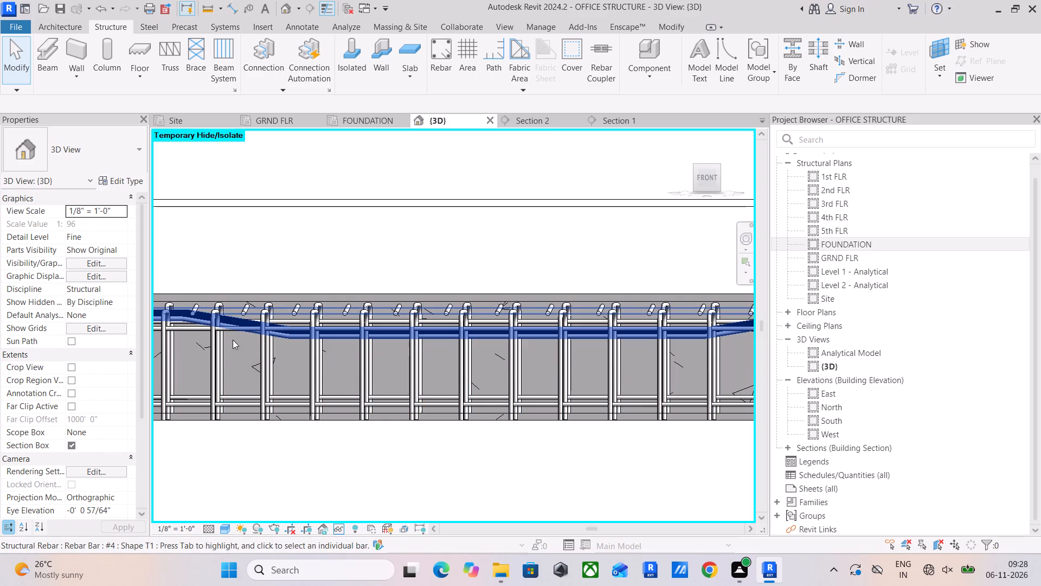
# Edit the bent #4 slab bar set's sketch in front view, lowering the middle segment to about 5" below the raised end segments.
pyautogui.click(245, 335)
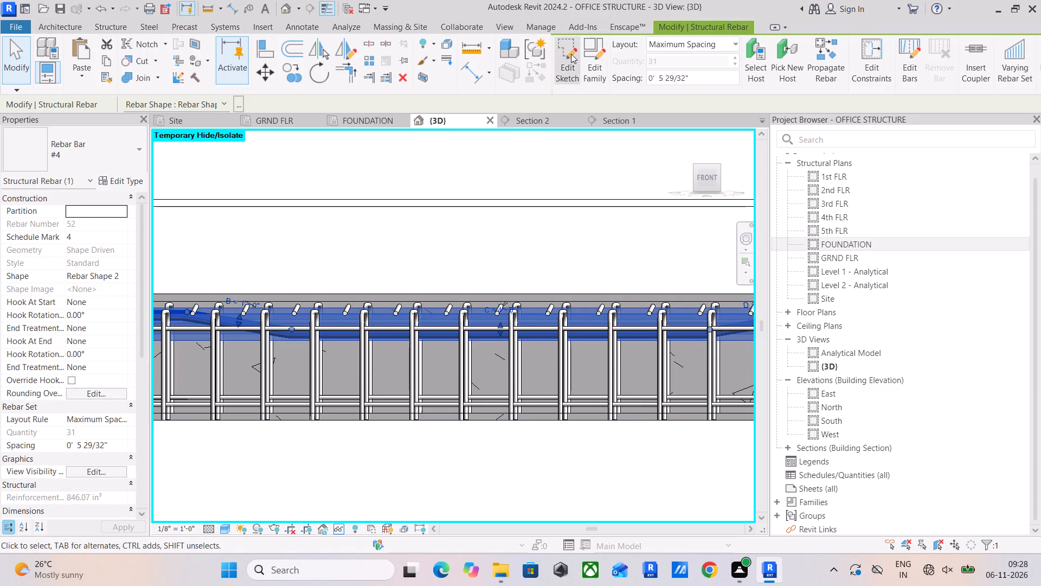
pyautogui.click(571, 54)
pyautogui.click(703, 173)
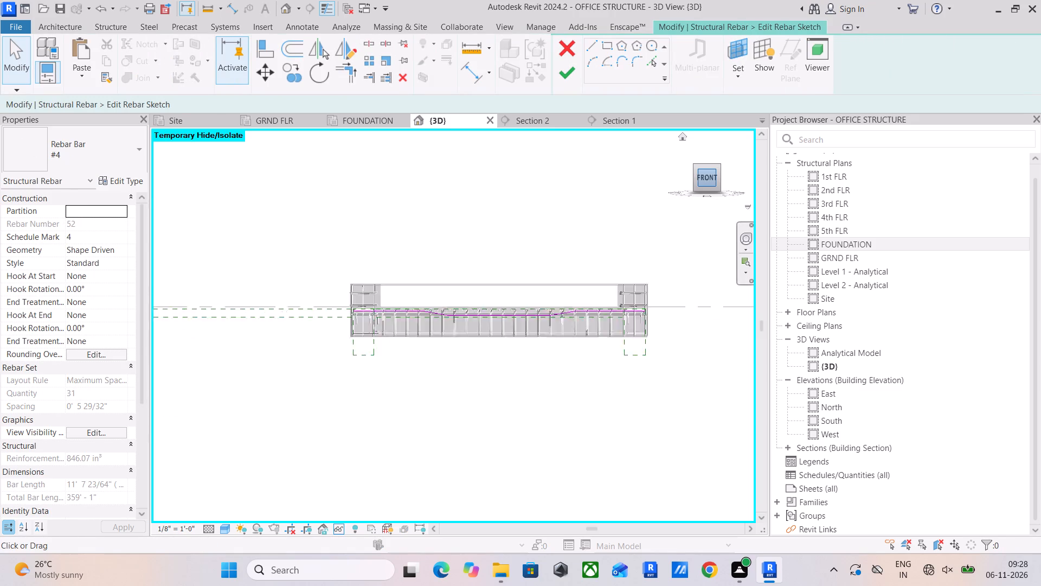
pyautogui.scroll(15, 486, 333)
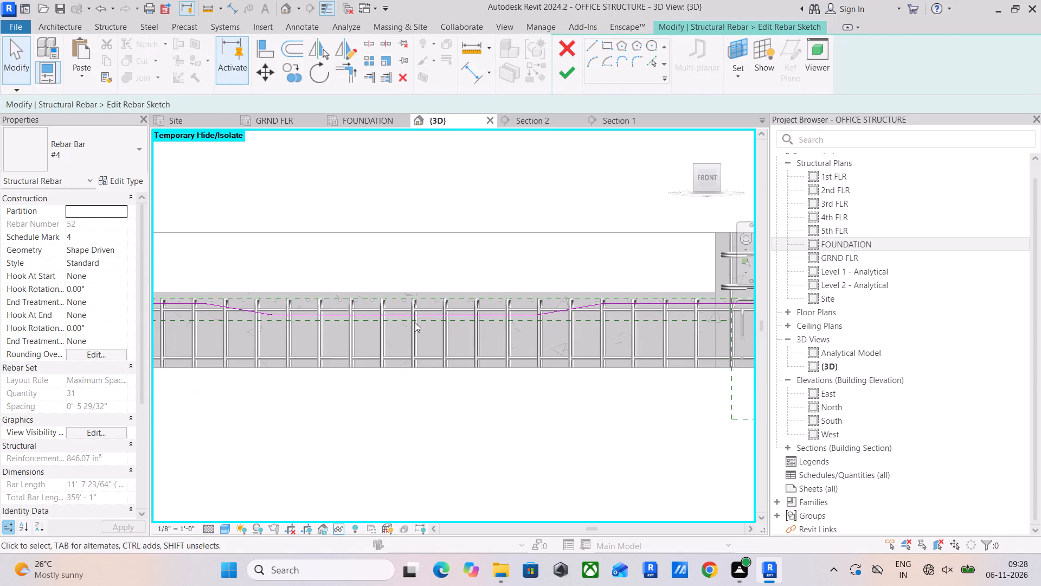
pyautogui.moveTo(419, 323); pyautogui.dragTo(461, 349, button='middle')
pyautogui.scroll(2, 430, 333)
pyautogui.click(433, 343)
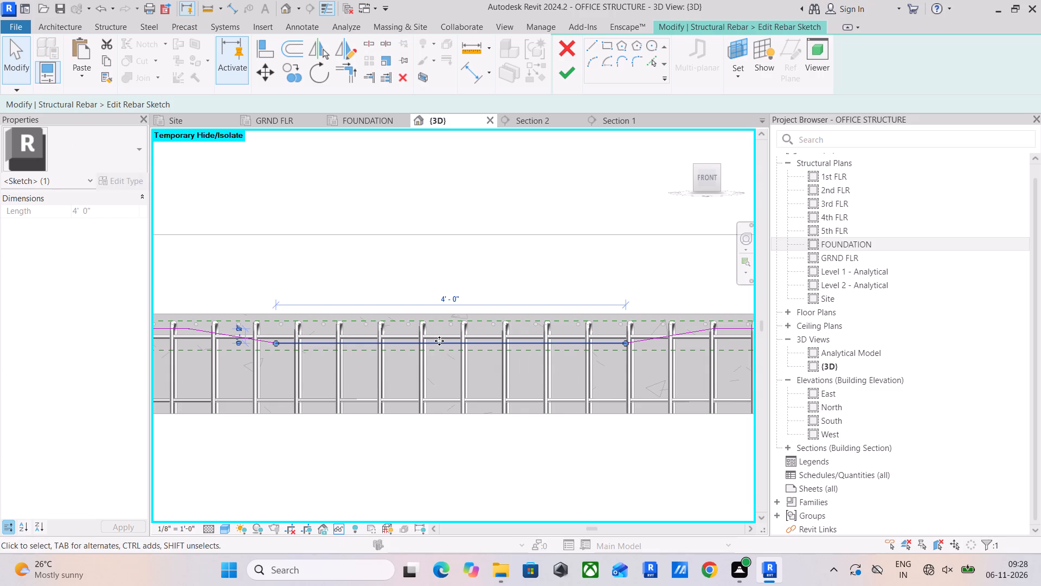
pyautogui.moveTo(439, 341); pyautogui.dragTo(435, 362)
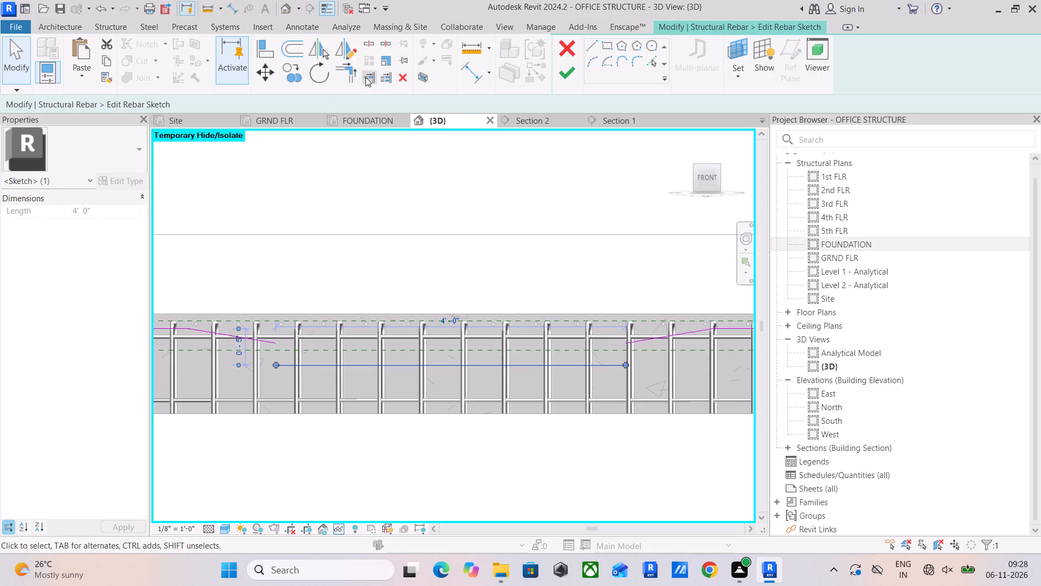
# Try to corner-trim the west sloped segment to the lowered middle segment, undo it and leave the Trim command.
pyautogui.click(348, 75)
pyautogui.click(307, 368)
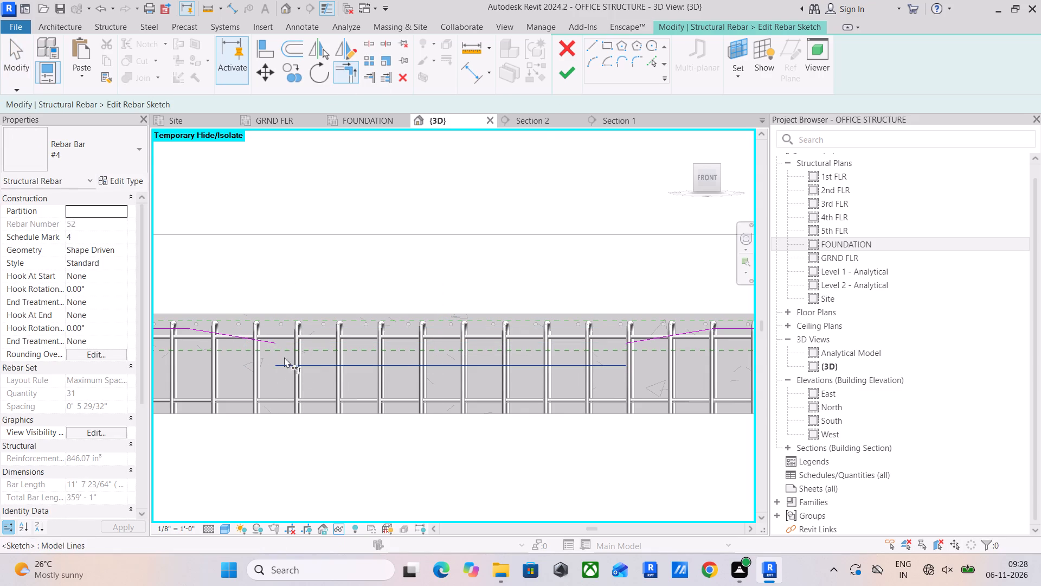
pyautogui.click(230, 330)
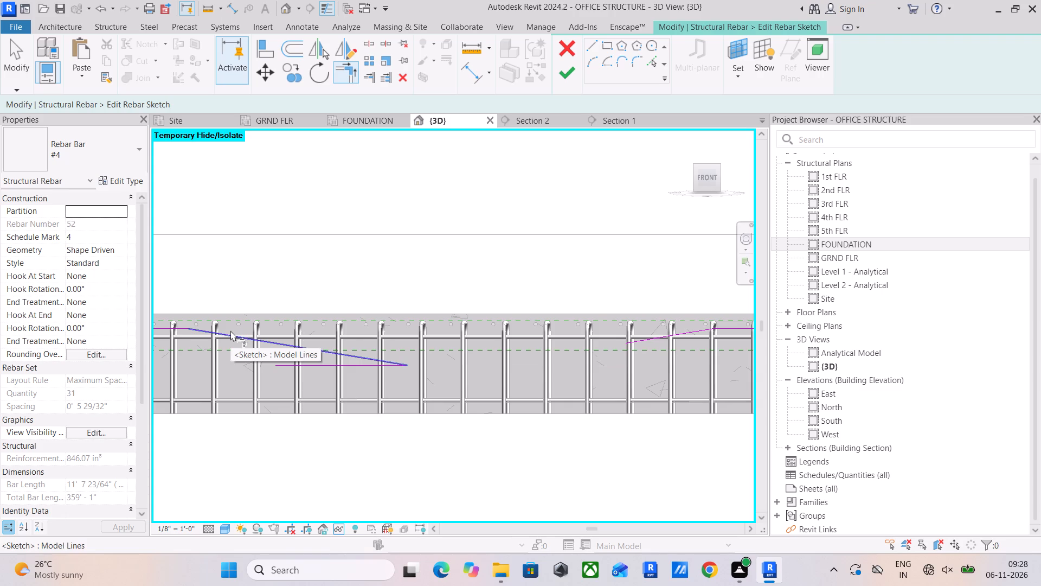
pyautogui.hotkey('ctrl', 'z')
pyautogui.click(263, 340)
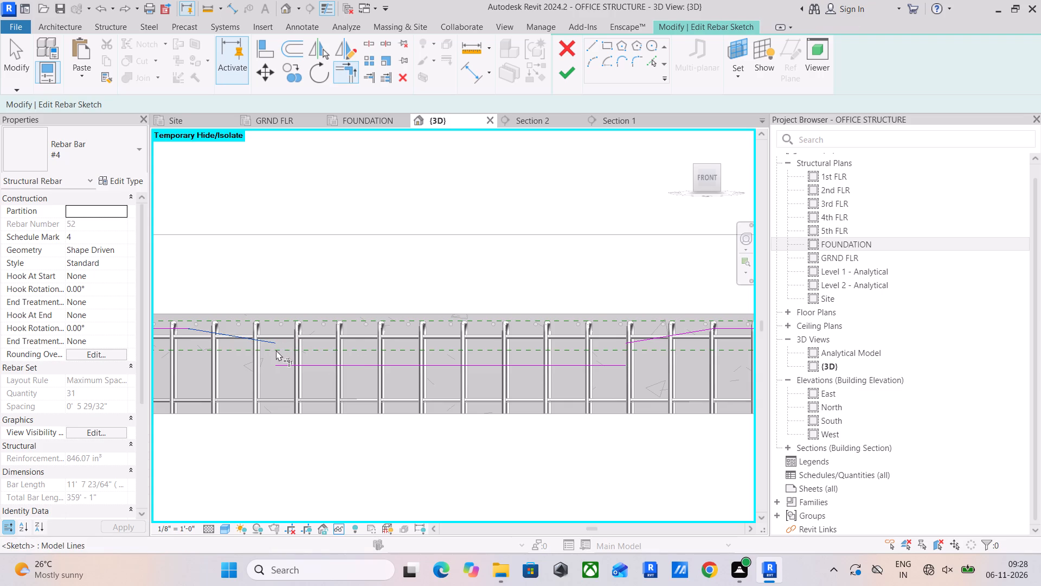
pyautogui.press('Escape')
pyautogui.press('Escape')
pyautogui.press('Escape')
# Stretch the lower ends of both sloped segments down to the lowered middle segment's endpoints and finish the rebar sketch.
pyautogui.click(275, 345)
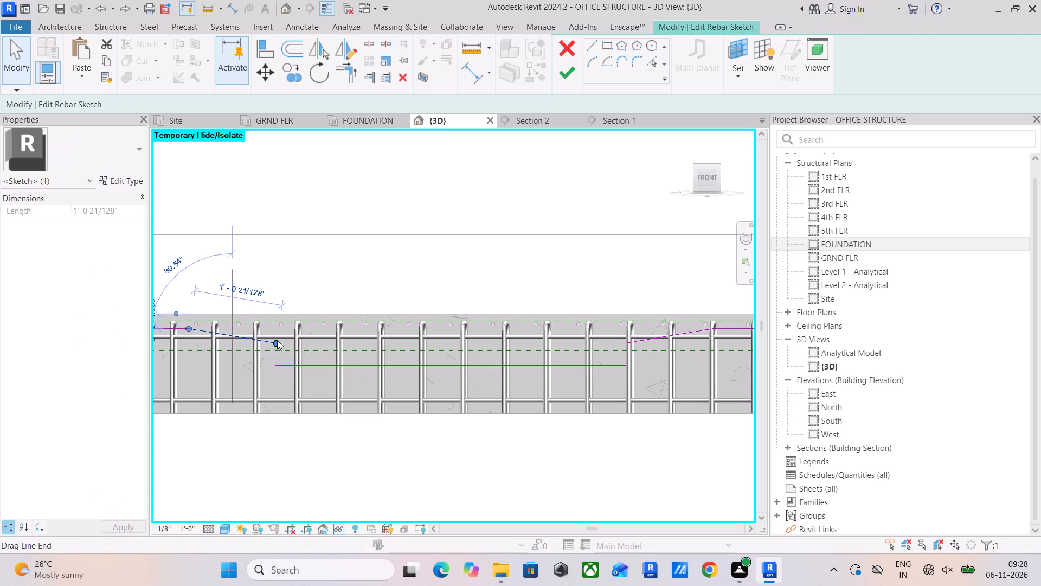
pyautogui.moveTo(276, 342); pyautogui.dragTo(275, 362)
pyautogui.moveTo(504, 373); pyautogui.dragTo(397, 395, button='middle')
pyautogui.moveTo(553, 356); pyautogui.dragTo(550, 361)
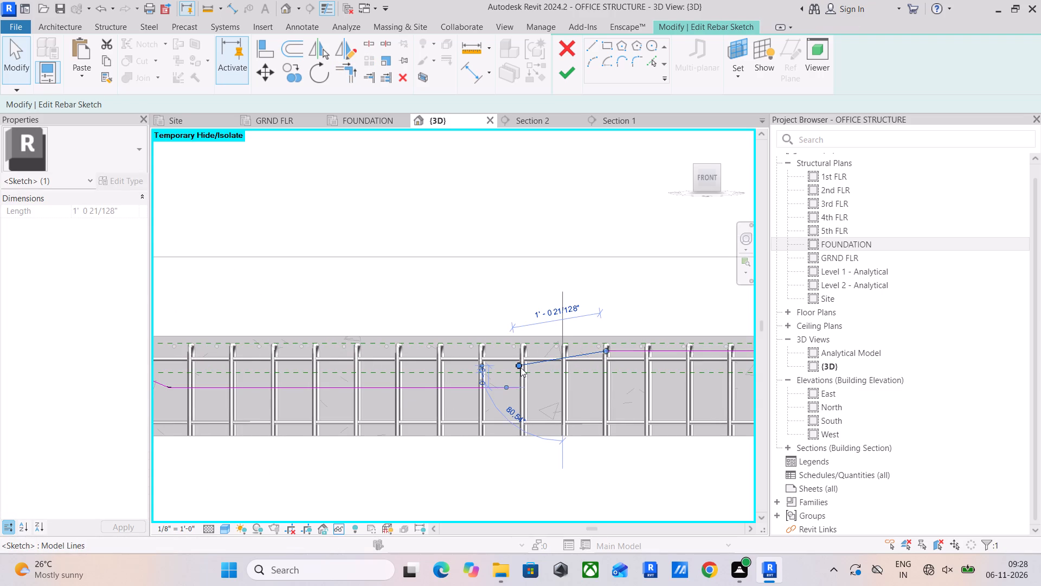
pyautogui.moveTo(519, 365); pyautogui.dragTo(521, 385)
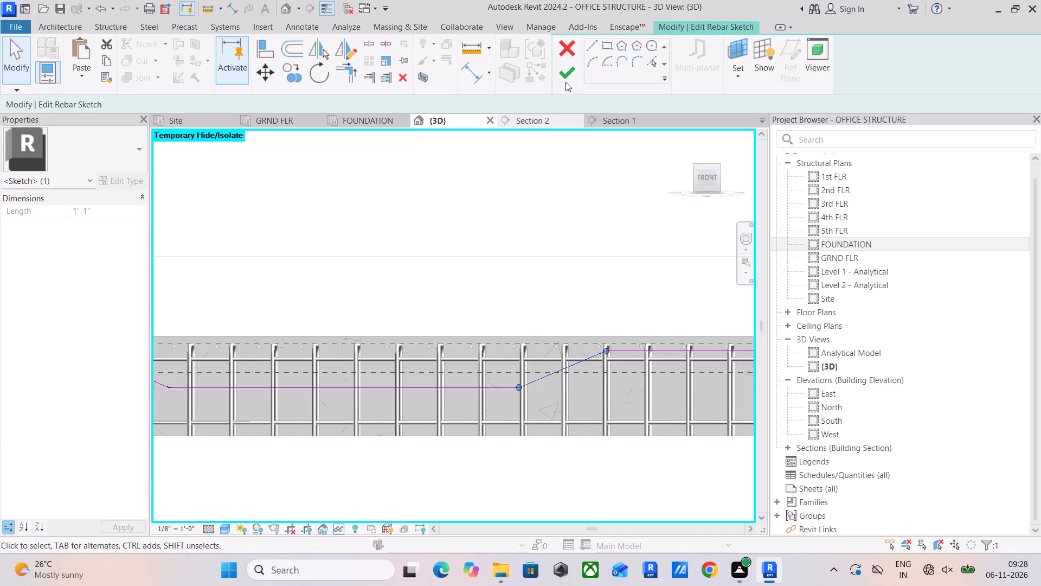
pyautogui.click(562, 75)
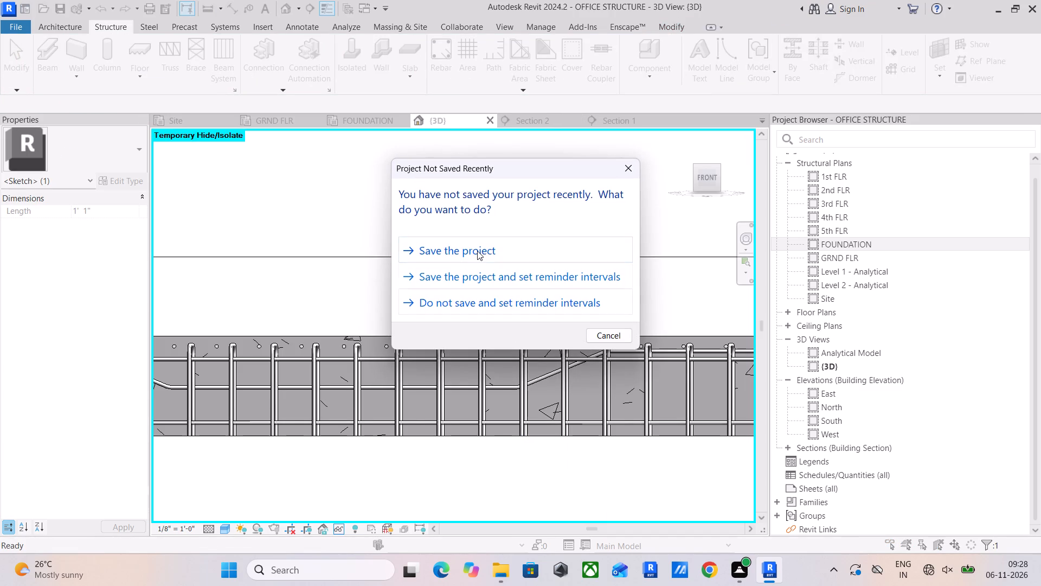
# Save the project and deselect the reshaped bar set.
pyautogui.click(477, 251)
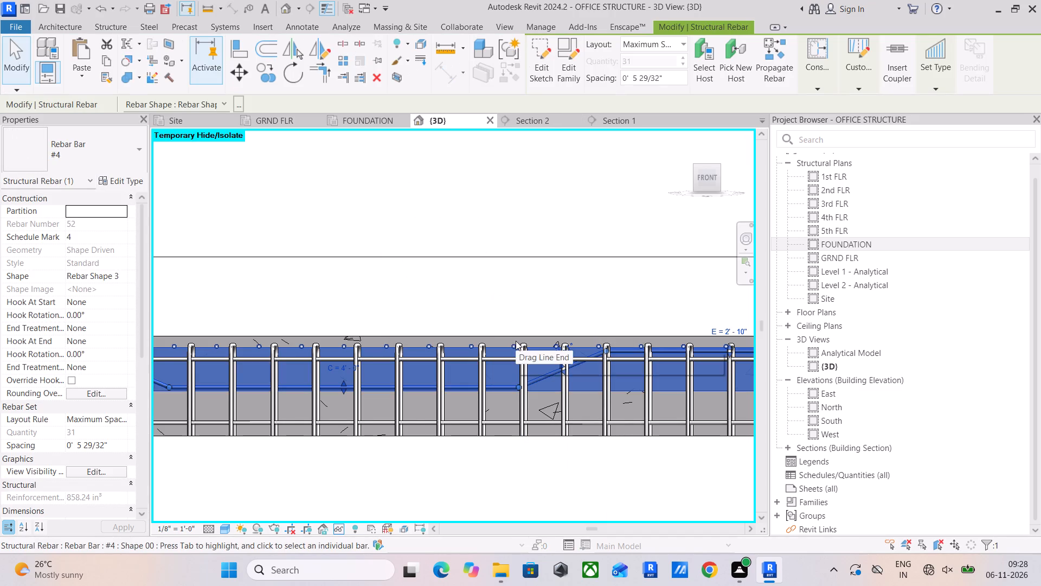
pyautogui.click(541, 282)
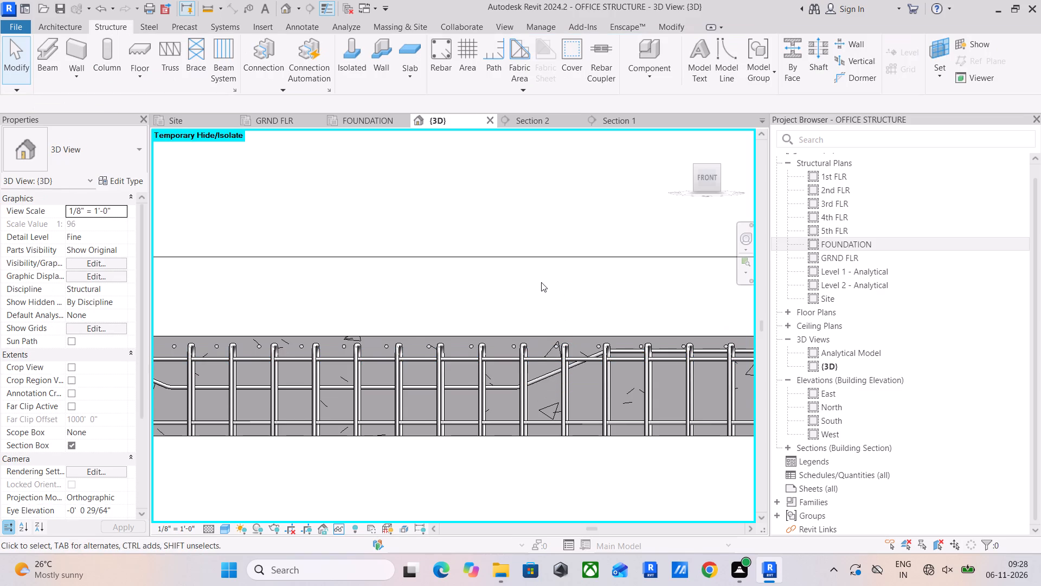
# Examine the reshaped bent slab bars in 3D from several angles together with the straight bars and beam cages.
pyautogui.scroll(-2, 557, 297)
pyautogui.keyDown('shift'); pyautogui.moveTo(565, 298); pyautogui.dragTo(524, 327, button='middle'); pyautogui.keyUp('shift')
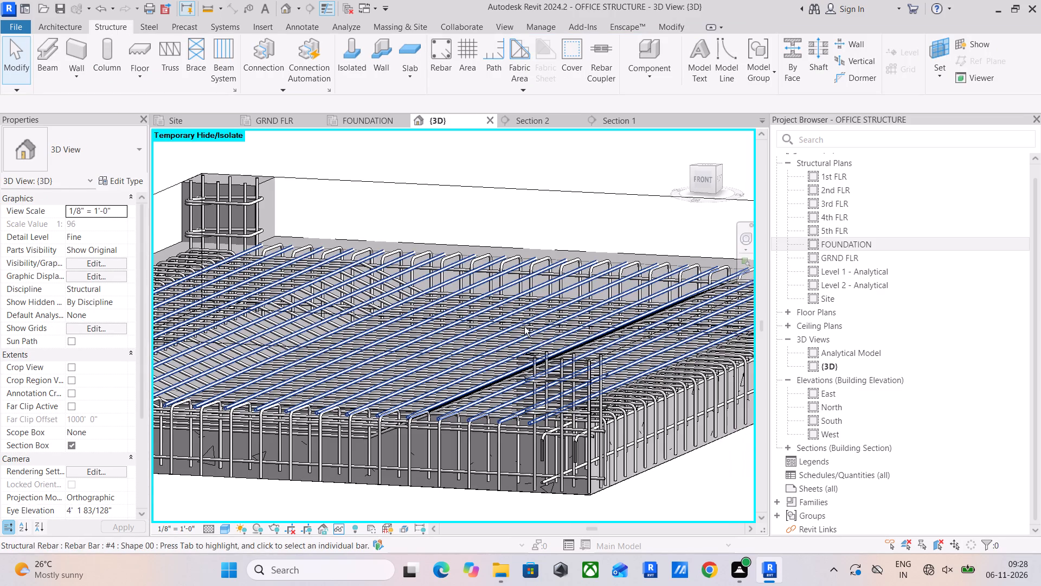
pyautogui.keyDown('shift'); pyautogui.moveTo(515, 327); pyautogui.dragTo(545, 331, button='middle'); pyautogui.keyUp('shift')
pyautogui.scroll(-1, 545, 329)
pyautogui.moveTo(545, 329); pyautogui.dragTo(548, 267, button='middle')
pyautogui.scroll(-3, 548, 307)
pyautogui.keyDown('shift'); pyautogui.moveTo(483, 379); pyautogui.dragTo(440, 391, button='middle'); pyautogui.keyUp('shift')
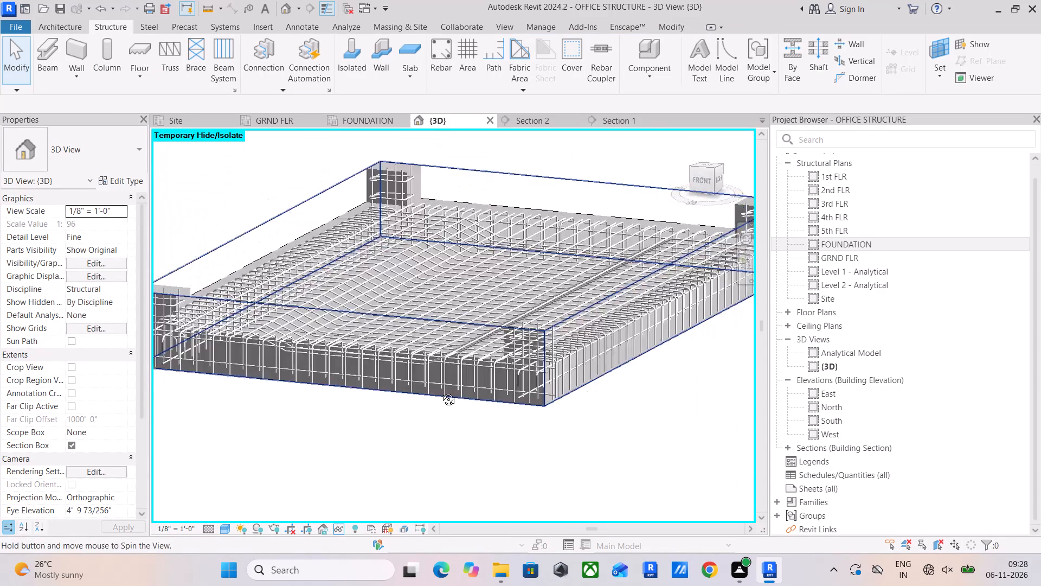
pyautogui.keyDown('shift'); pyautogui.moveTo(440, 391); pyautogui.dragTo(547, 376, button='middle'); pyautogui.keyUp('shift')
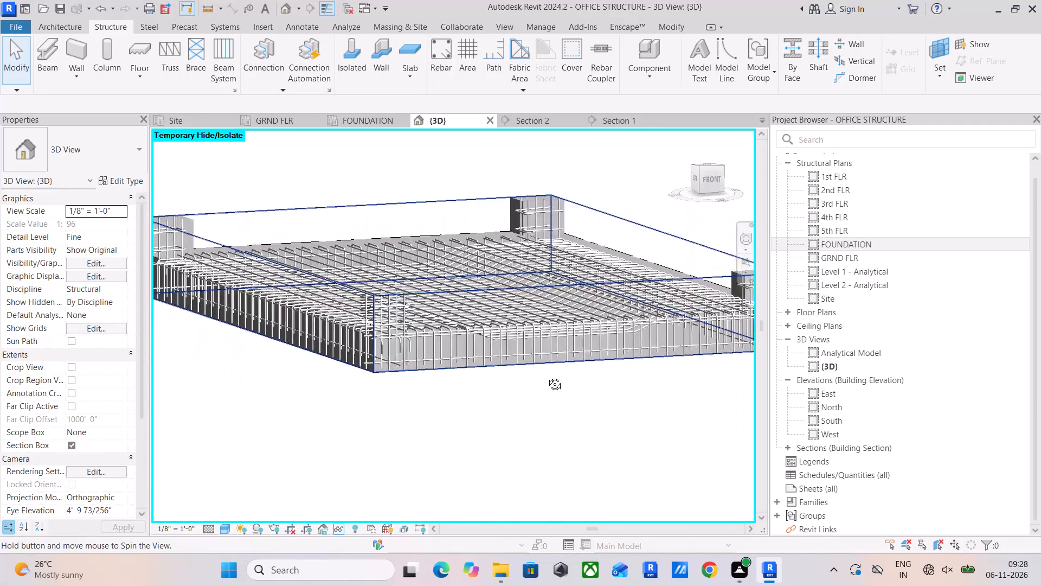
pyautogui.keyDown('shift'); pyautogui.moveTo(547, 376); pyautogui.dragTo(563, 381, button='middle'); pyautogui.keyUp('shift')
pyautogui.keyDown('shift'); pyautogui.moveTo(570, 392); pyautogui.dragTo(558, 417, button='middle'); pyautogui.keyUp('shift')
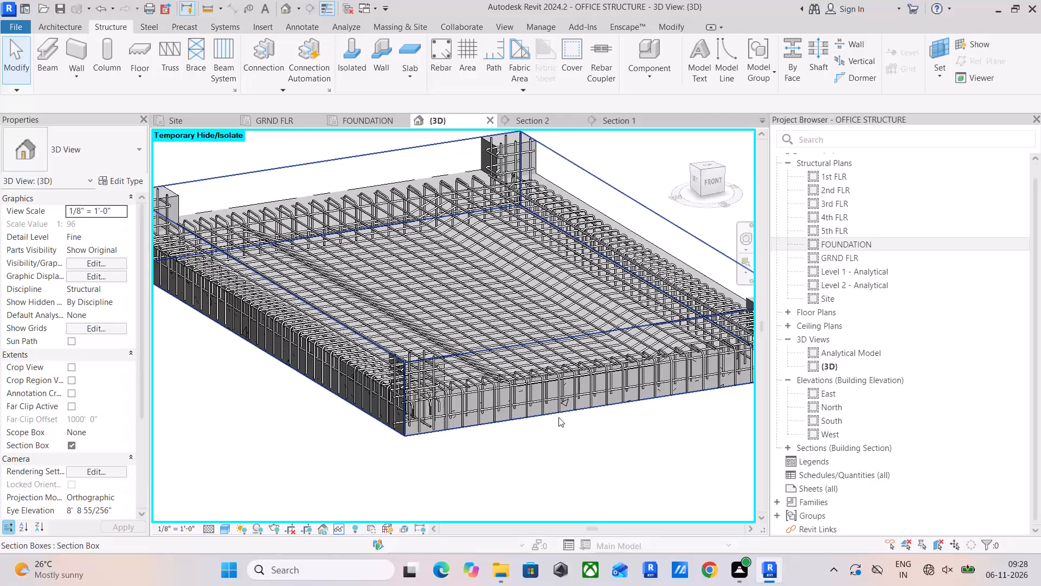
pyautogui.keyDown('shift'); pyautogui.moveTo(654, 342); pyautogui.dragTo(645, 347, button='middle'); pyautogui.keyUp('shift')
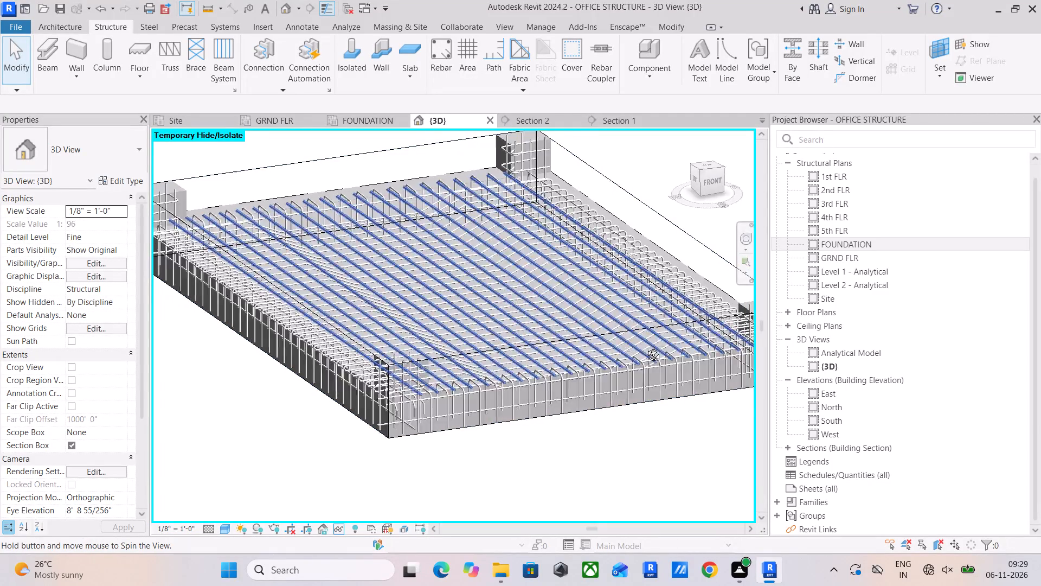
pyautogui.keyDown('shift'); pyautogui.moveTo(645, 347); pyautogui.dragTo(503, 345, button='middle'); pyautogui.keyUp('shift')
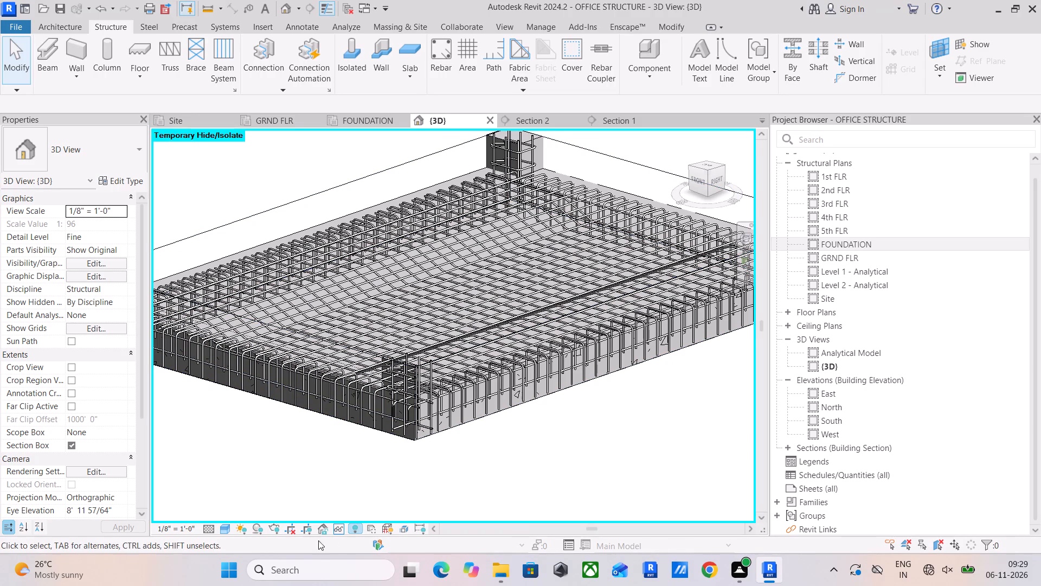
# Turn off the section box of the {3D} view to bring back the whole structure.
pyautogui.click(72, 445)
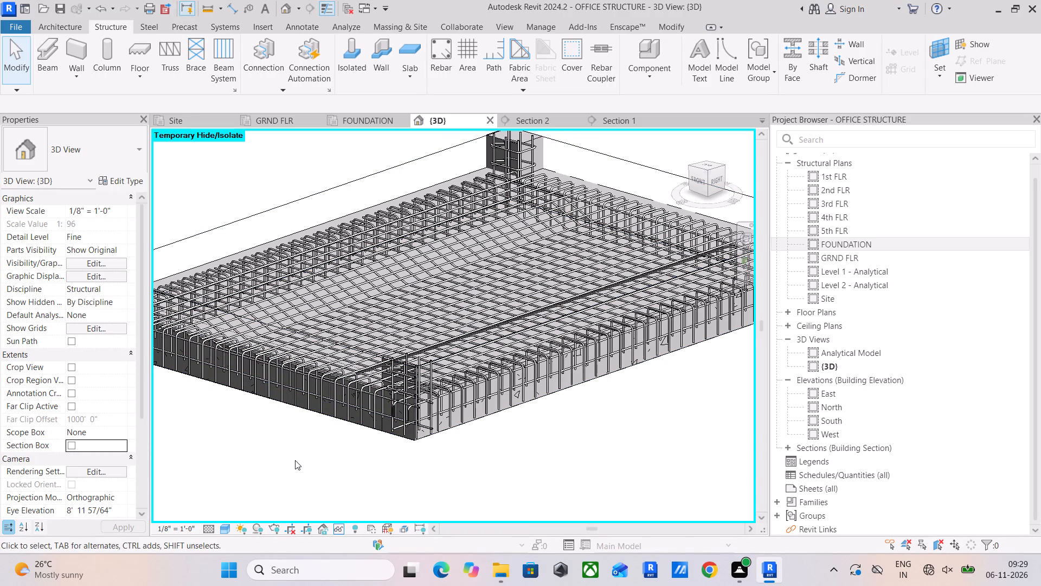
pyautogui.scroll(-4, 369, 462)
pyautogui.moveTo(375, 460); pyautogui.dragTo(521, 512, button='middle')
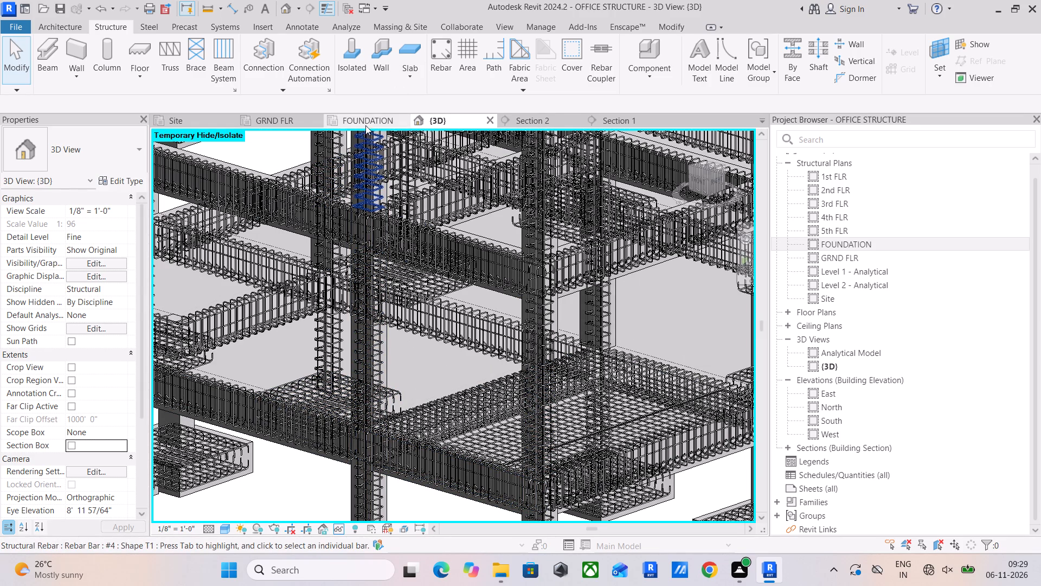
# In Section 2, edit the bent #4 slab bar's sketch and raise its middle segment to about 2 inches below the end segments.
pyautogui.click(550, 122)
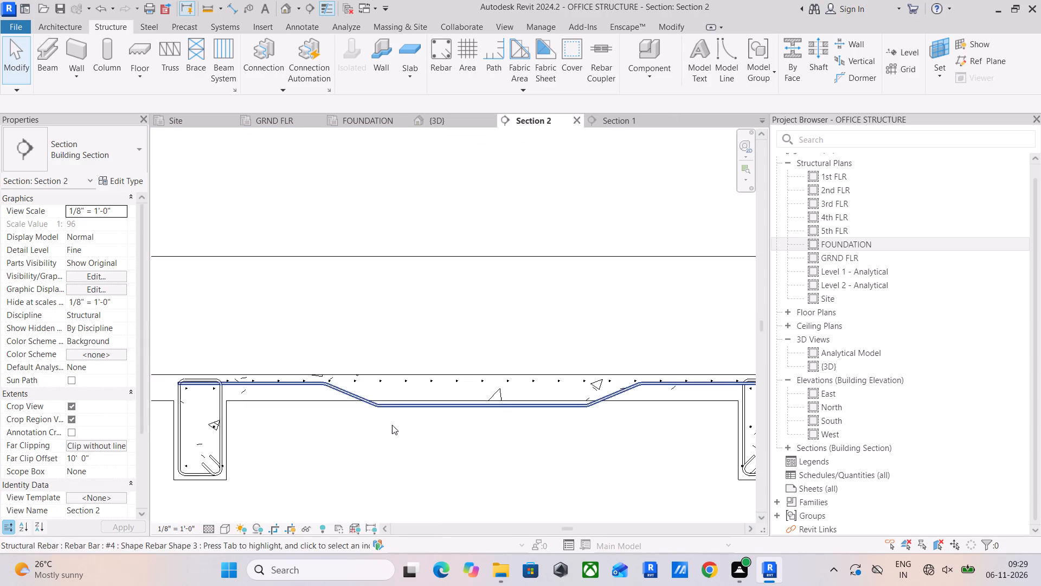
pyautogui.scroll(4, 459, 410)
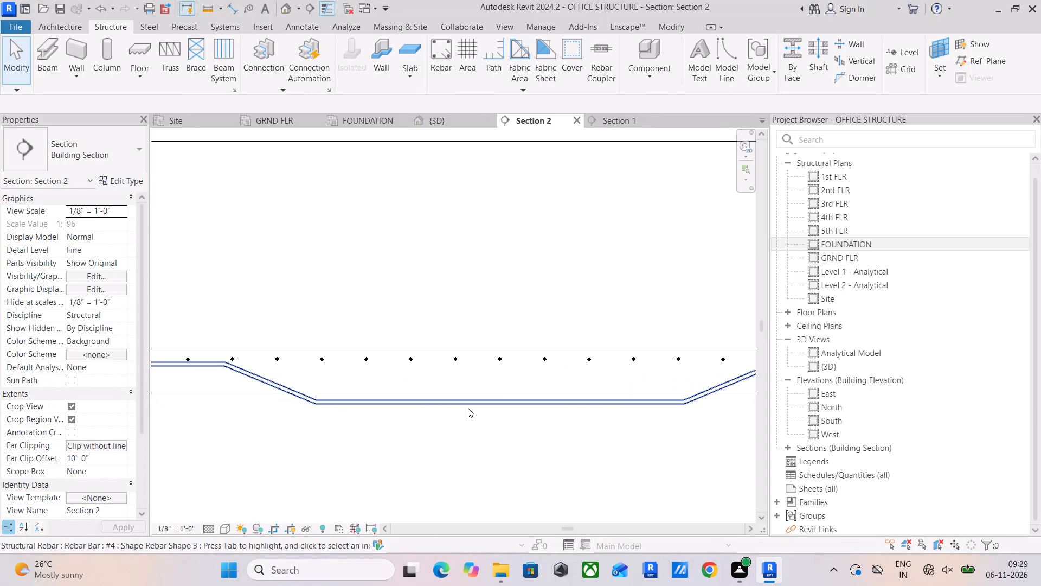
pyautogui.click(479, 403)
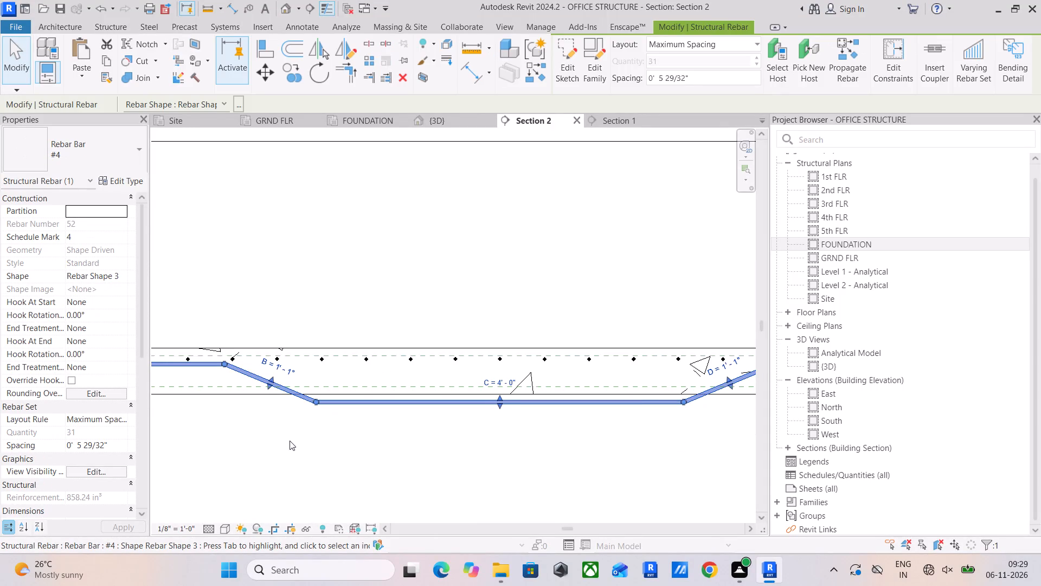
pyautogui.scroll(-3, 290, 441)
pyautogui.moveTo(290, 441); pyautogui.dragTo(407, 504, button='middle')
pyautogui.scroll(3, 529, 470)
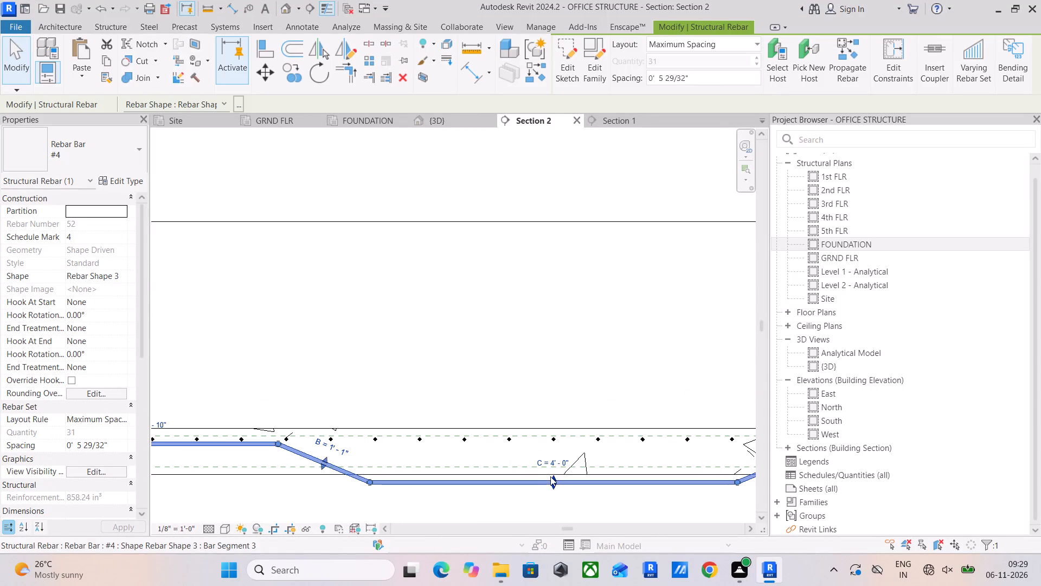
pyautogui.click(560, 65)
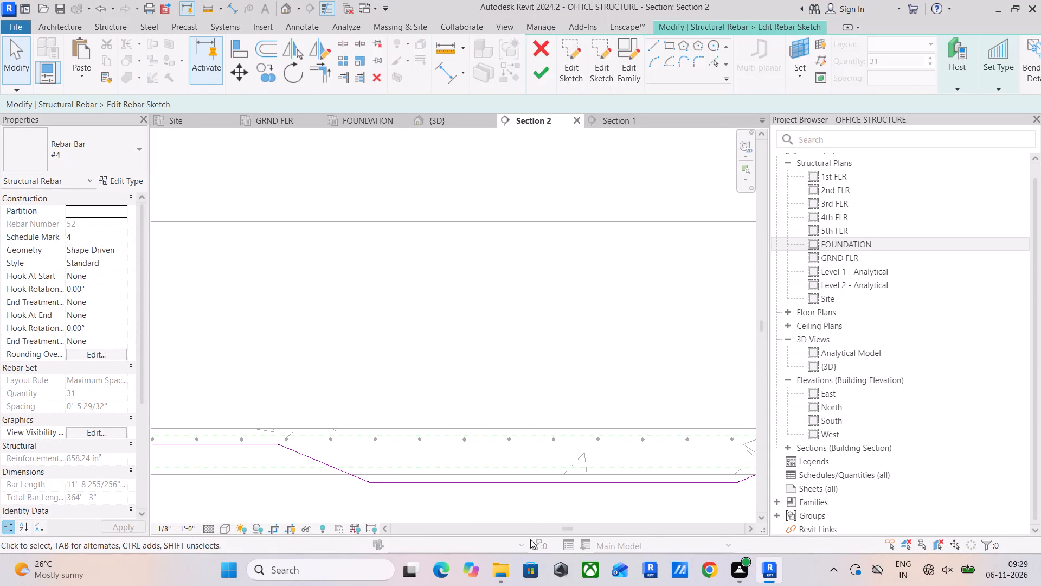
pyautogui.click(558, 485)
pyautogui.moveTo(558, 483); pyautogui.dragTo(558, 466)
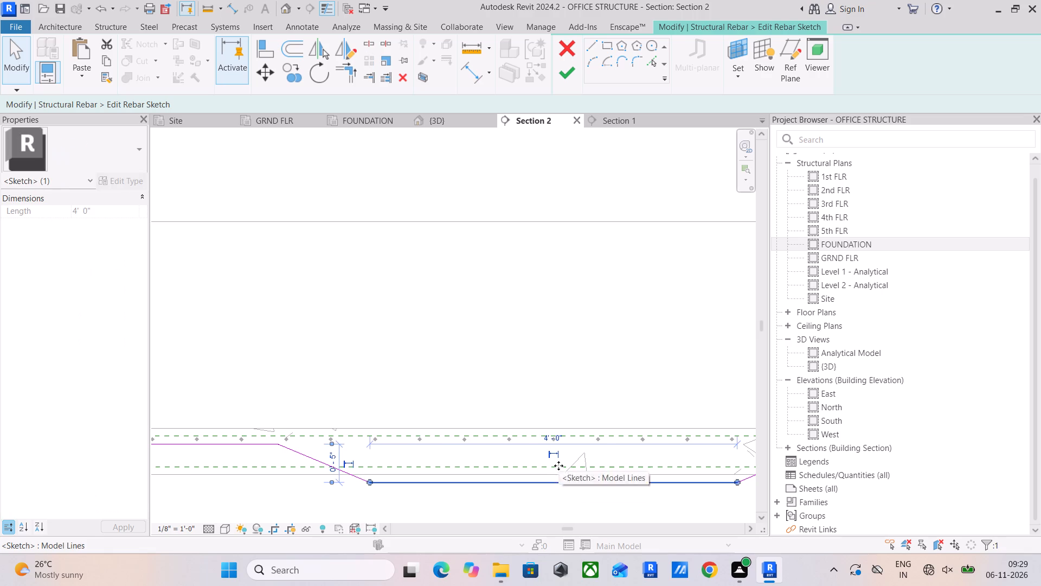
pyautogui.moveTo(558, 466); pyautogui.dragTo(558, 461)
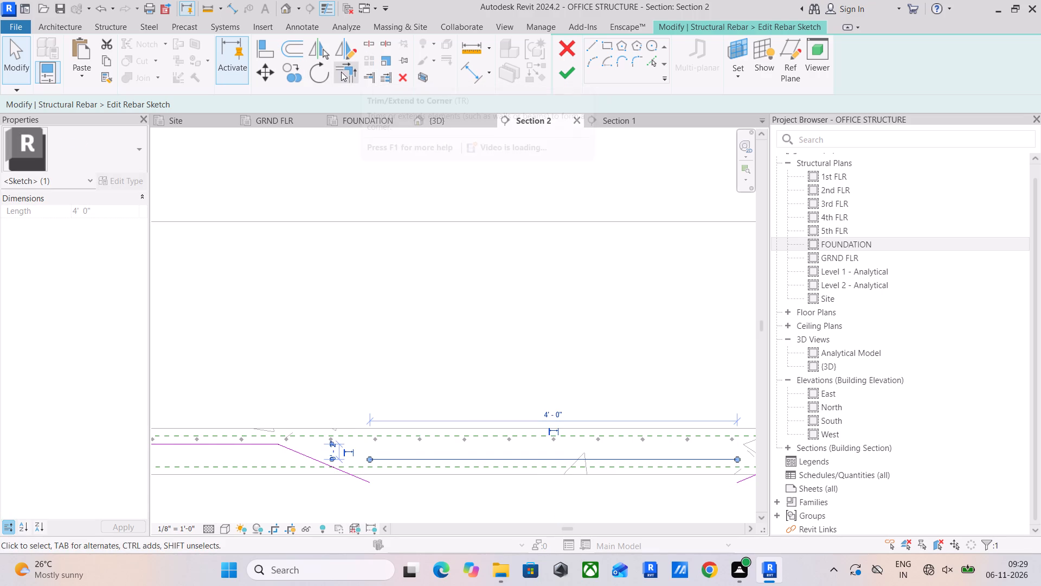
# Move the lower ends of both sloped segments up to the raised middle segment's endpoints and finish the rebar sketch.
pyautogui.click(353, 474)
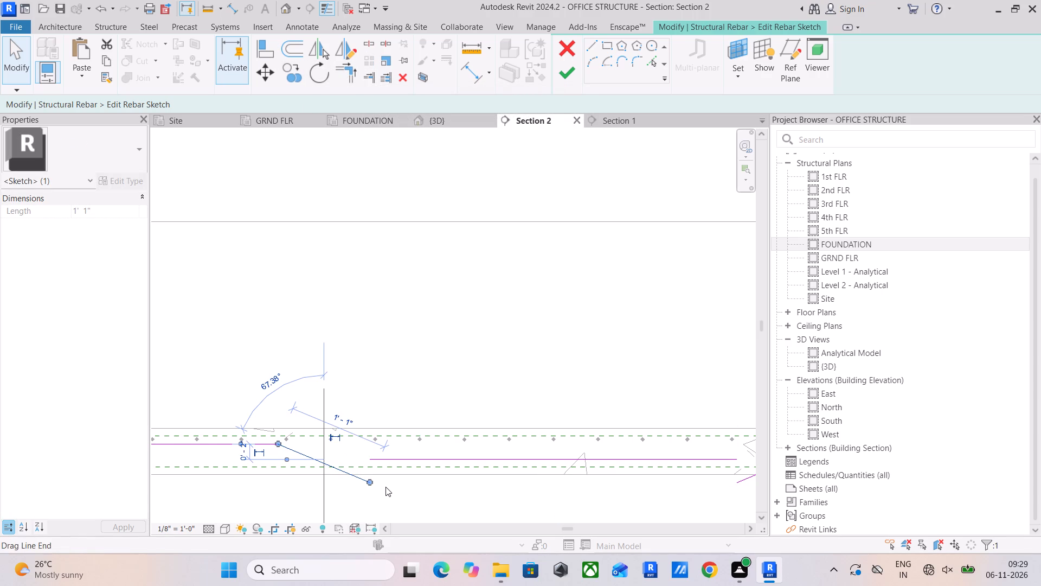
pyautogui.click(371, 483)
pyautogui.moveTo(370, 483); pyautogui.dragTo(377, 464)
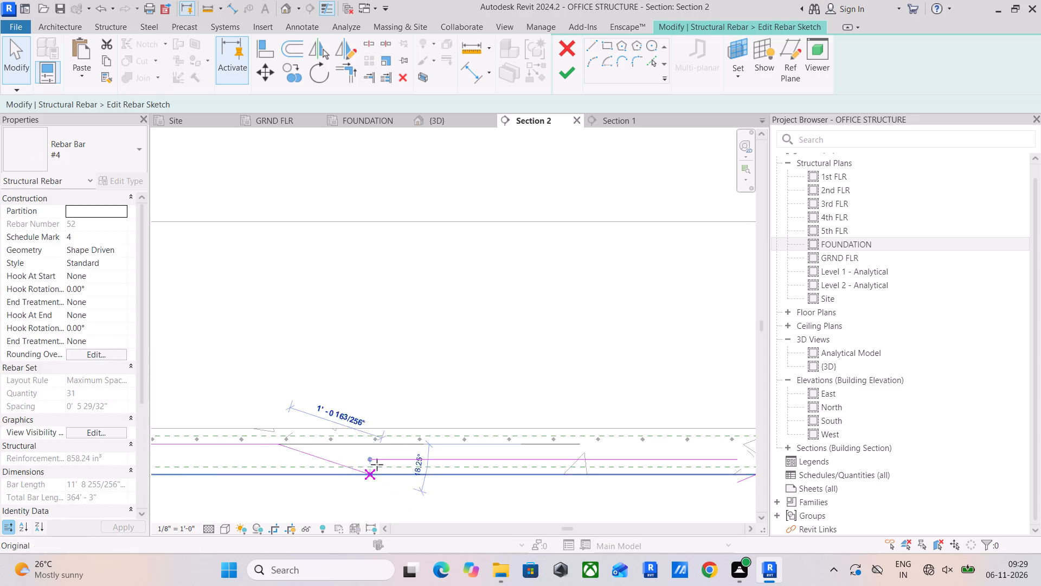
pyautogui.moveTo(377, 464); pyautogui.dragTo(367, 459)
pyautogui.scroll(-3, 491, 476)
pyautogui.moveTo(509, 475); pyautogui.dragTo(347, 504, button='middle')
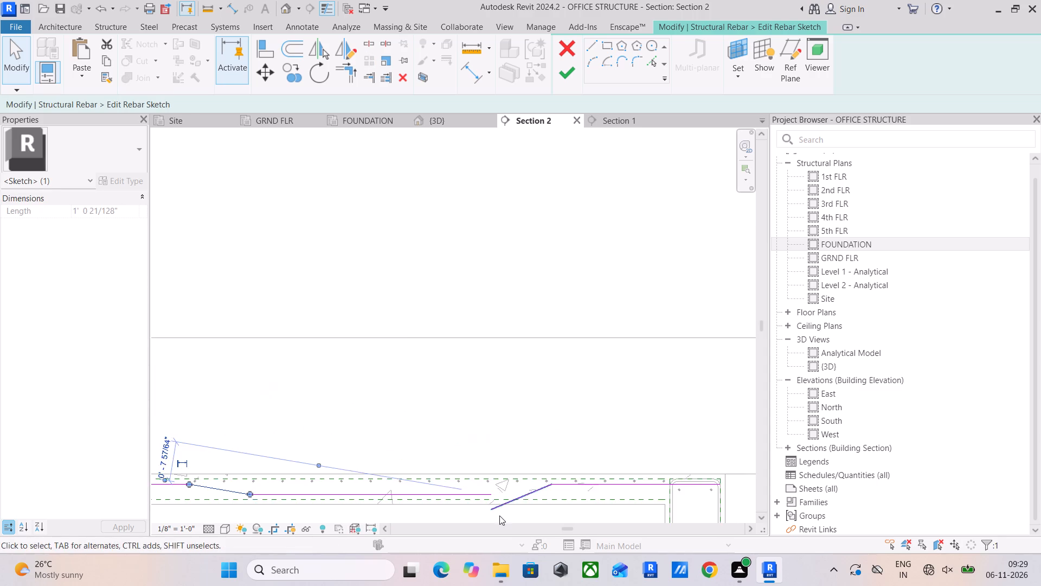
pyautogui.scroll(2, 500, 513)
pyautogui.click(506, 501)
pyautogui.moveTo(487, 508); pyautogui.dragTo(486, 489)
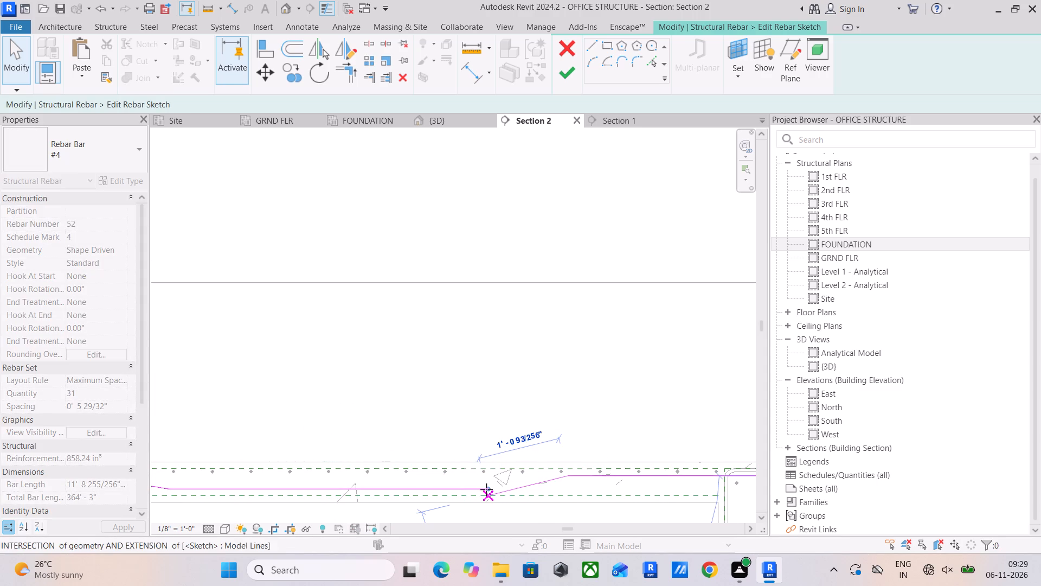
pyautogui.moveTo(486, 489); pyautogui.dragTo(486, 488)
pyautogui.click(539, 332)
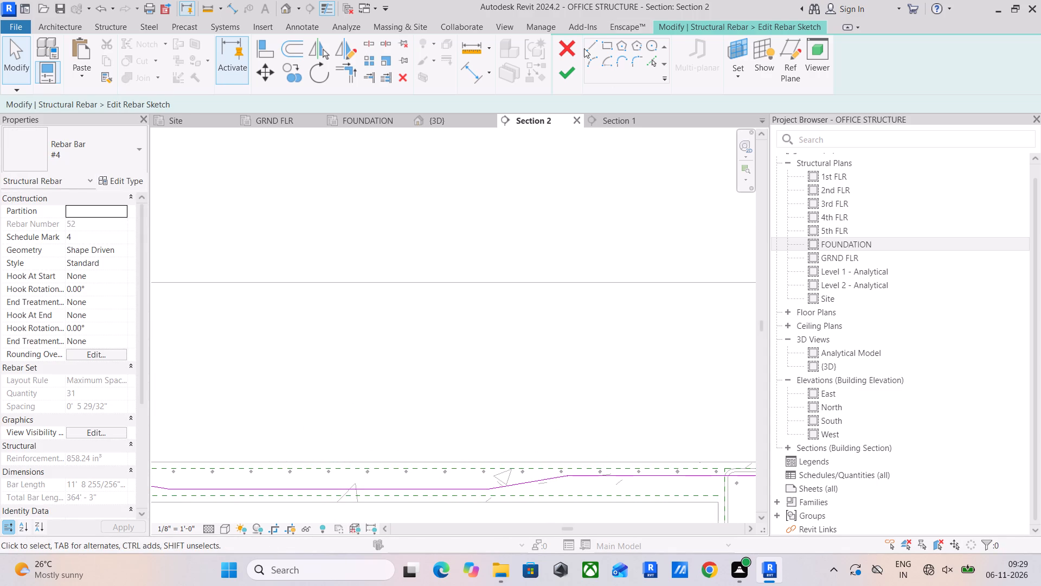
pyautogui.click(562, 78)
pyautogui.scroll(1, 498, 354)
pyautogui.scroll(-4, 498, 354)
pyautogui.click(490, 342)
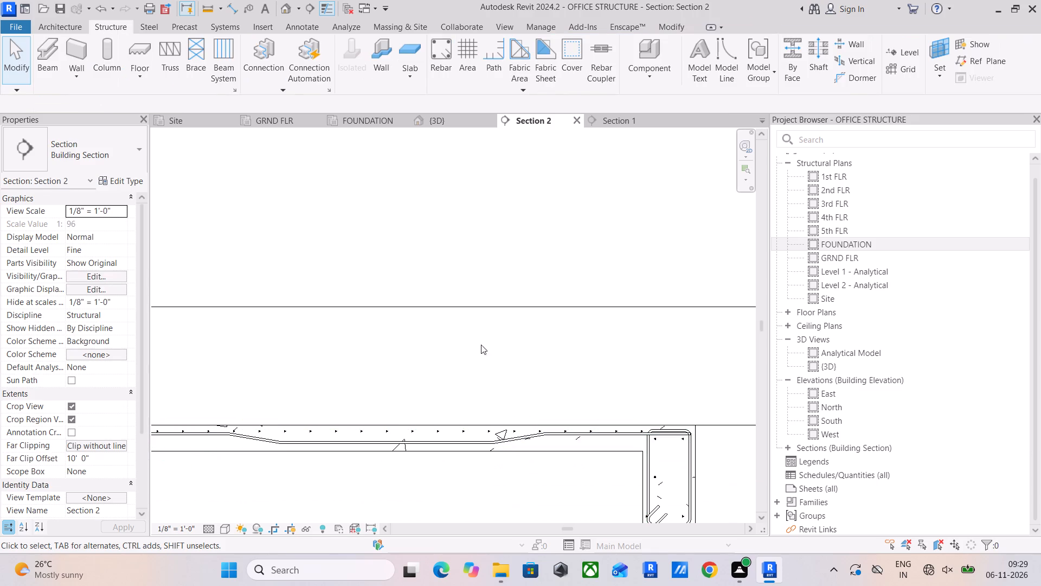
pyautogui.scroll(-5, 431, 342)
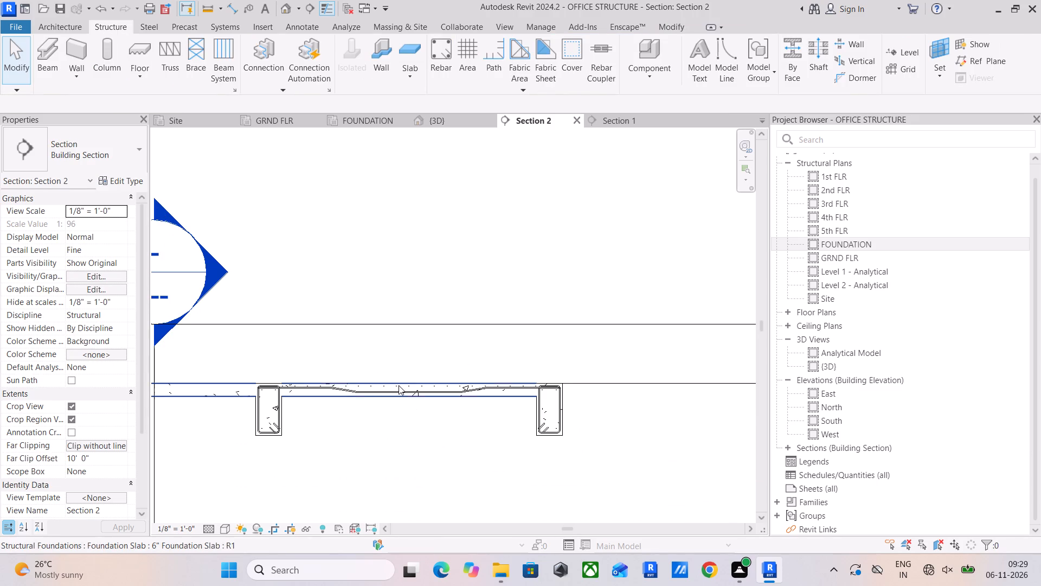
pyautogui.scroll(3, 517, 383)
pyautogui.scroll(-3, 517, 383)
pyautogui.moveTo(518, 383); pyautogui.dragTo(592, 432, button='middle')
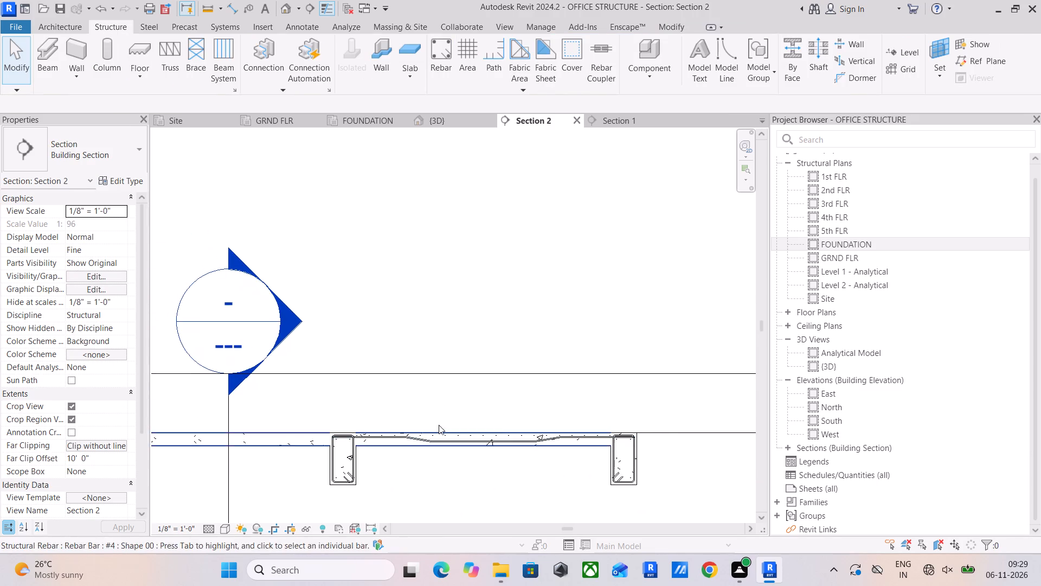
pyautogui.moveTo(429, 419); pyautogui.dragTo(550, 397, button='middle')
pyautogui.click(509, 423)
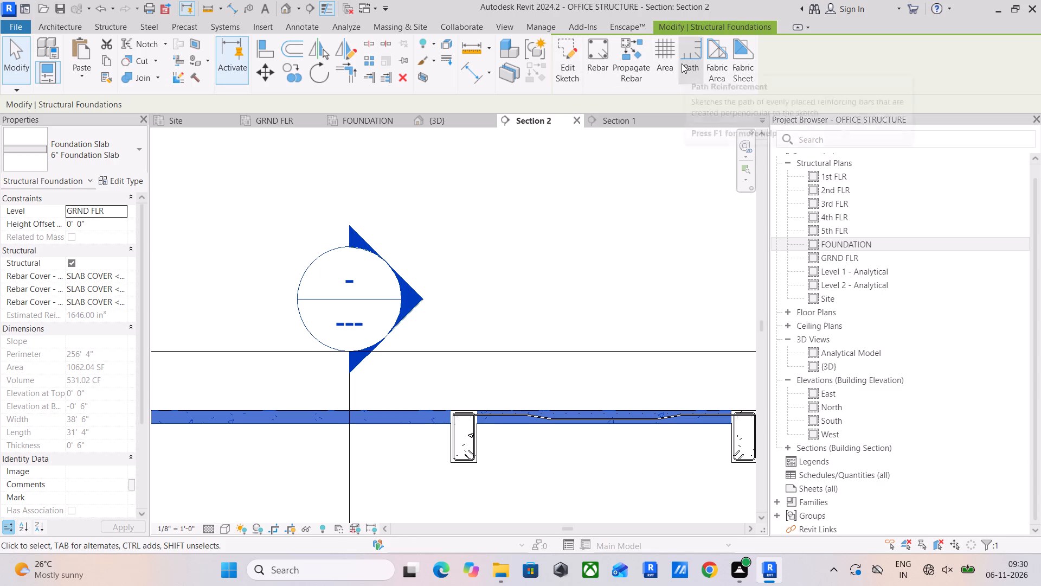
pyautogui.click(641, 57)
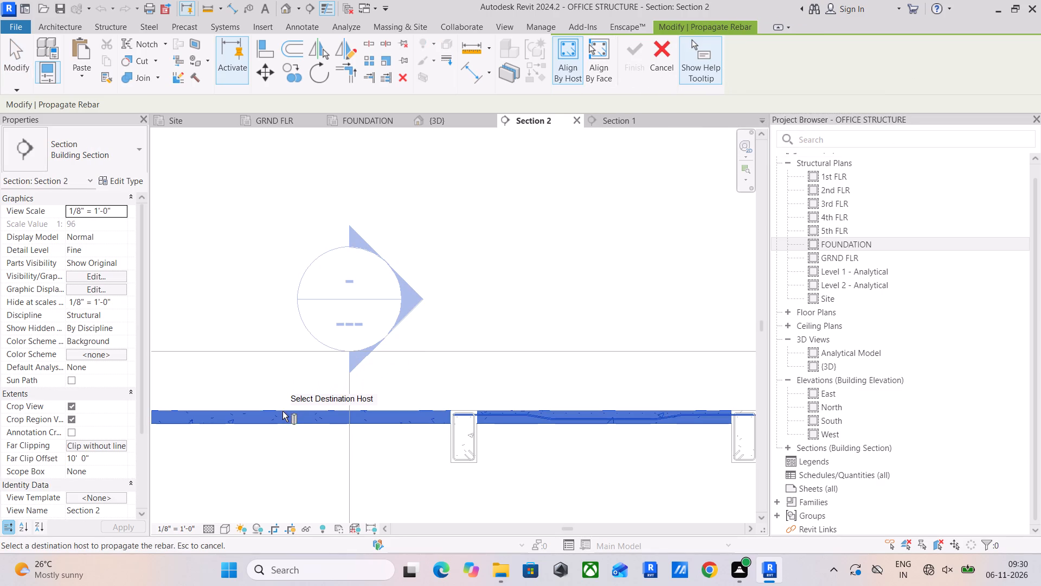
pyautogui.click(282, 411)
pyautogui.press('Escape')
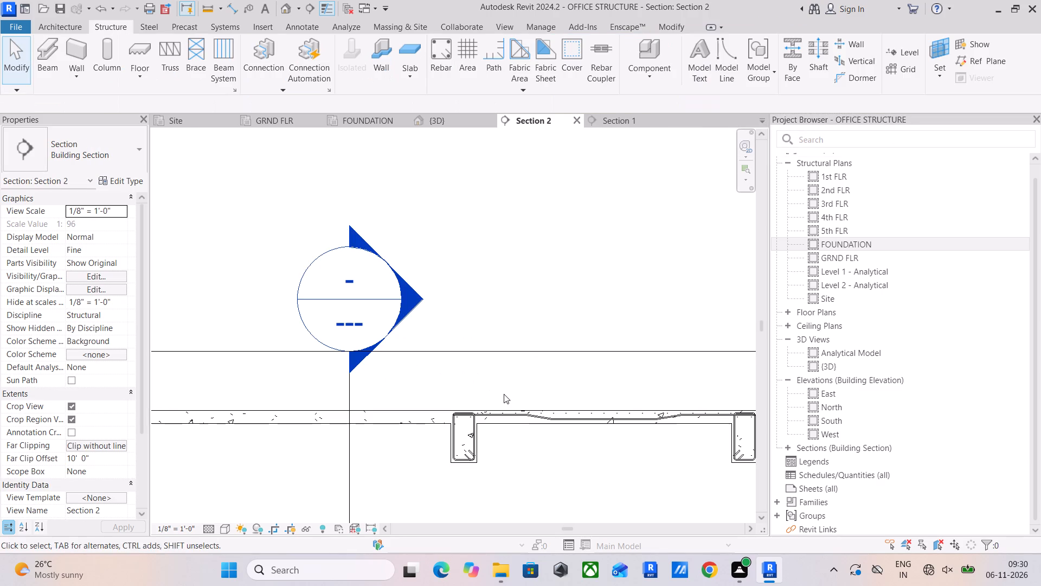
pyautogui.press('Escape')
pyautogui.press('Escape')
# Copy the bent and straight #4 slab bar sets together into the adjacent bay, using the slab-to-beam bottom corners as reference points.
pyautogui.click(556, 424)
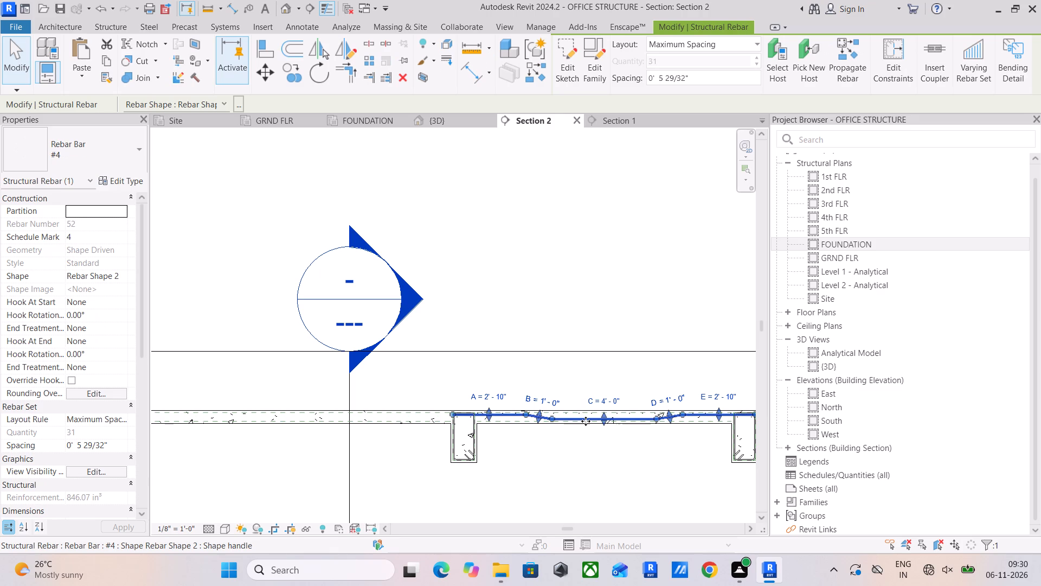
pyautogui.scroll(5, 551, 415)
pyautogui.scroll(5, 436, 413)
pyautogui.scroll(4, 381, 418)
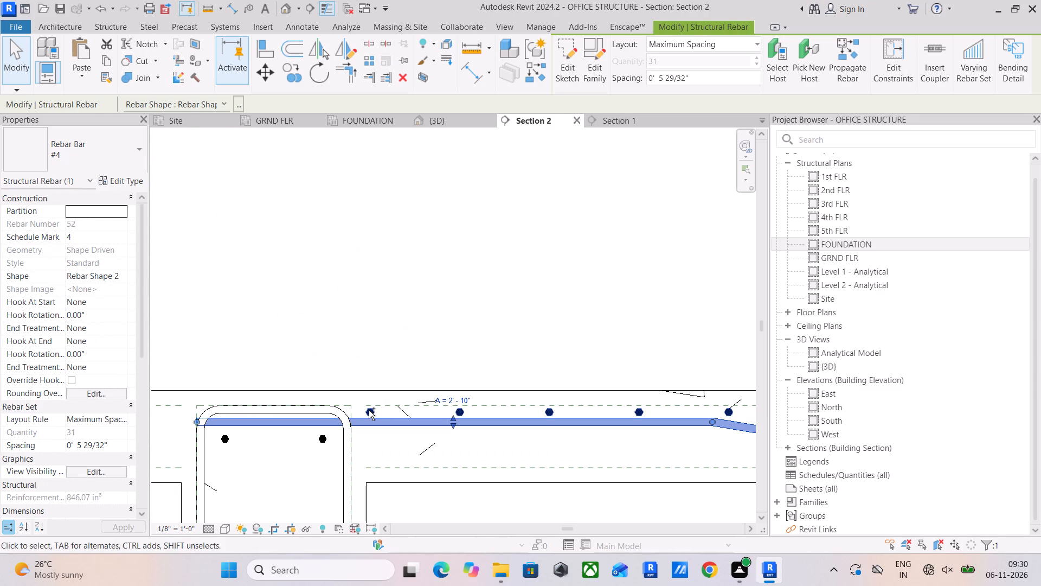
pyautogui.keyDown('ctrl'); pyautogui.click(369, 410); pyautogui.keyUp('ctrl')
pyautogui.scroll(-7, 484, 339)
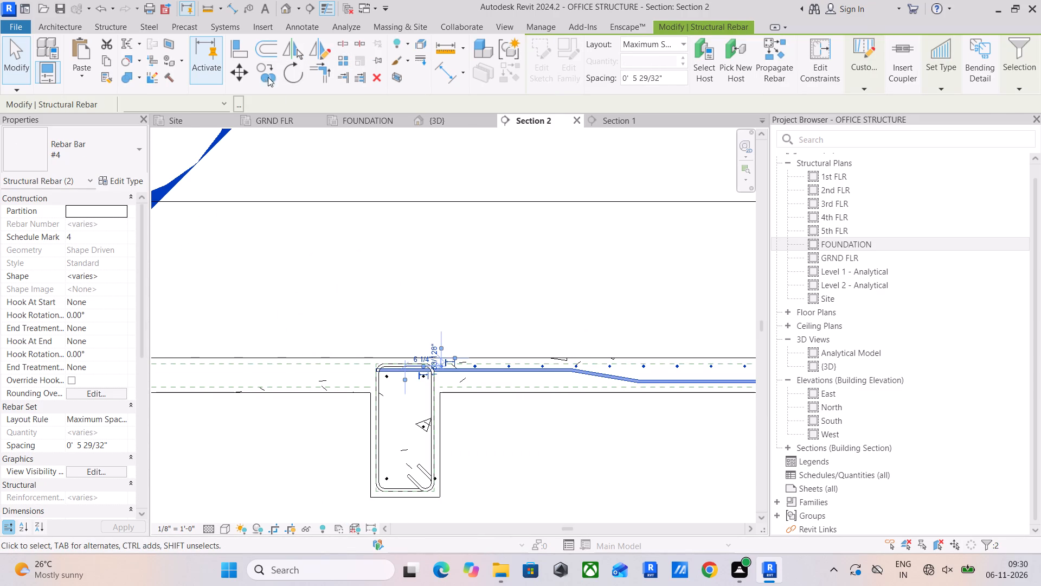
pyautogui.moveTo(261, 72); pyautogui.dragTo(265, 78)
pyautogui.scroll(-5, 530, 279)
pyautogui.moveTo(582, 302); pyautogui.dragTo(379, 345, button='middle')
pyautogui.scroll(7, 613, 381)
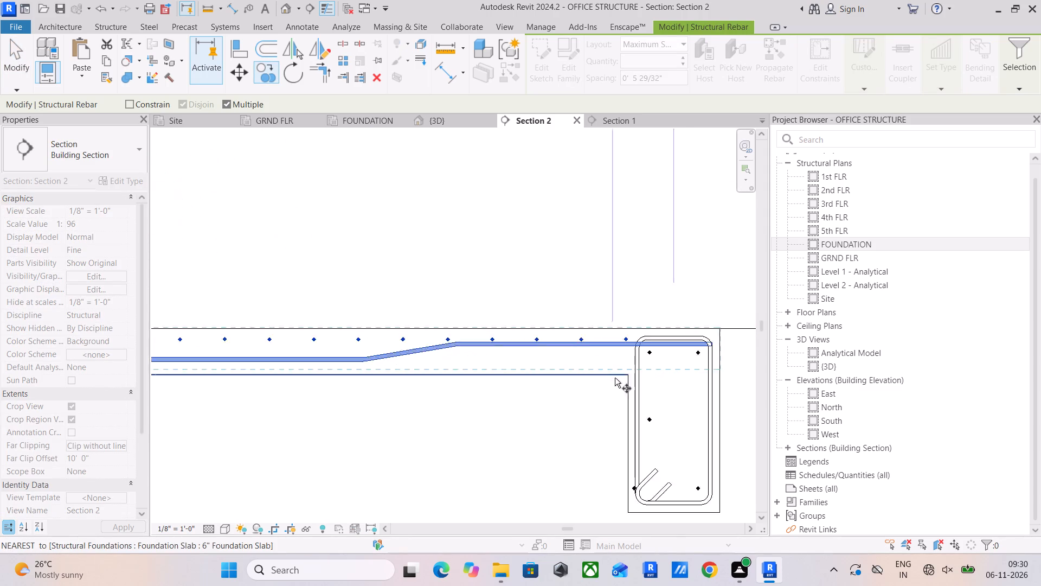
pyautogui.scroll(2, 615, 378)
pyautogui.click(629, 373)
pyautogui.scroll(-5, 511, 364)
pyautogui.moveTo(511, 364); pyautogui.dragTo(691, 385, button='middle')
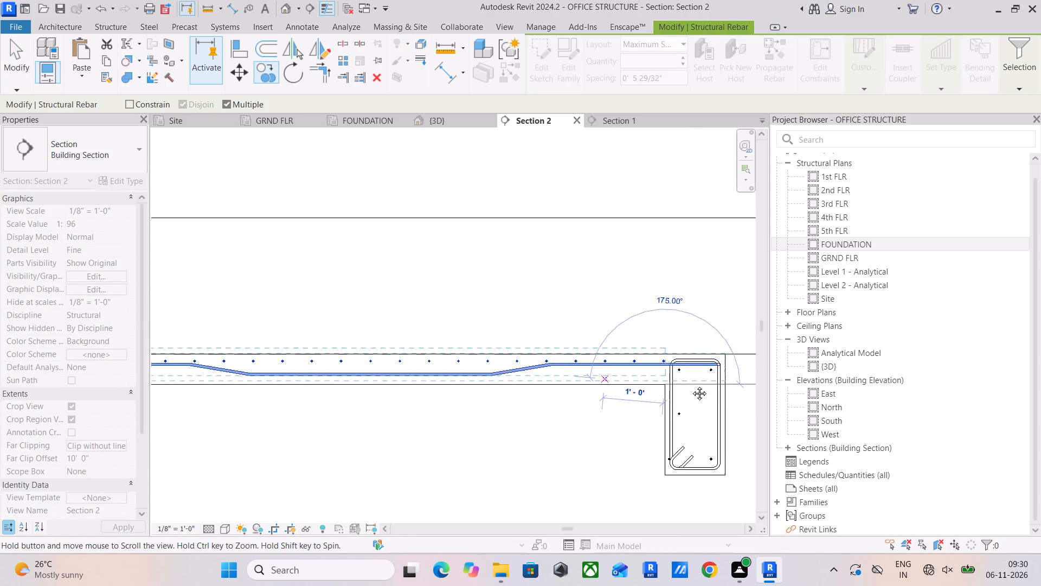
pyautogui.moveTo(691, 385); pyautogui.dragTo(882, 375, button='middle')
pyautogui.scroll(4, 298, 371)
pyautogui.click(290, 386)
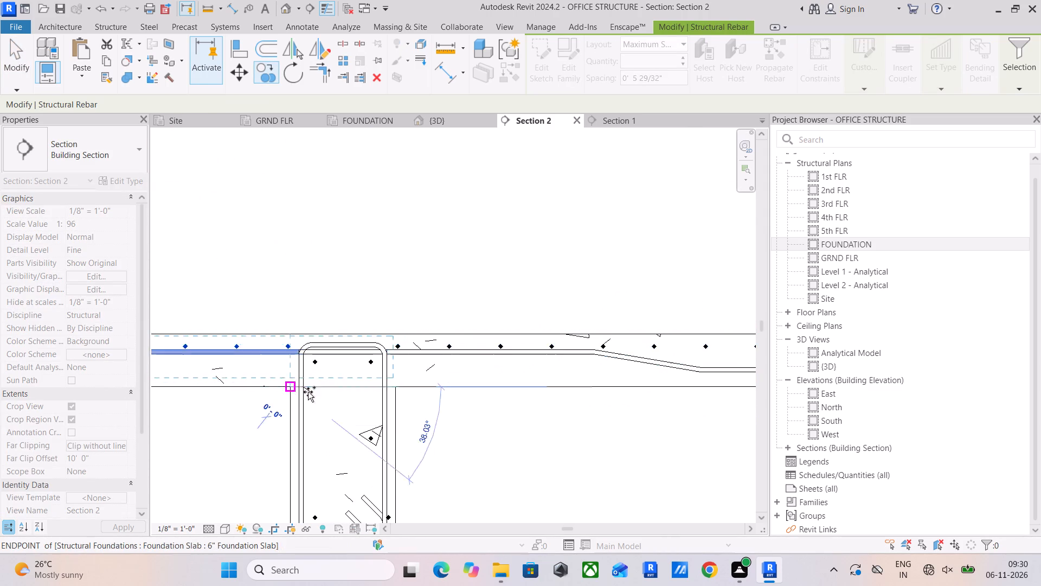
pyautogui.scroll(-6, 357, 397)
pyautogui.moveTo(357, 397); pyautogui.dragTo(725, 457, button='middle')
pyautogui.moveTo(547, 450); pyautogui.dragTo(716, 415, button='middle')
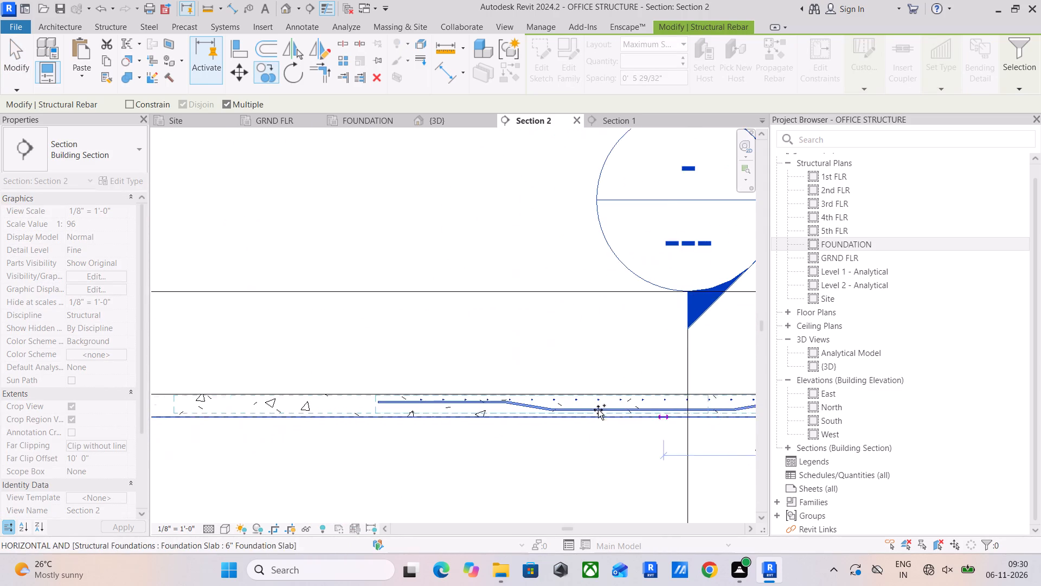
pyautogui.scroll(-5, 579, 405)
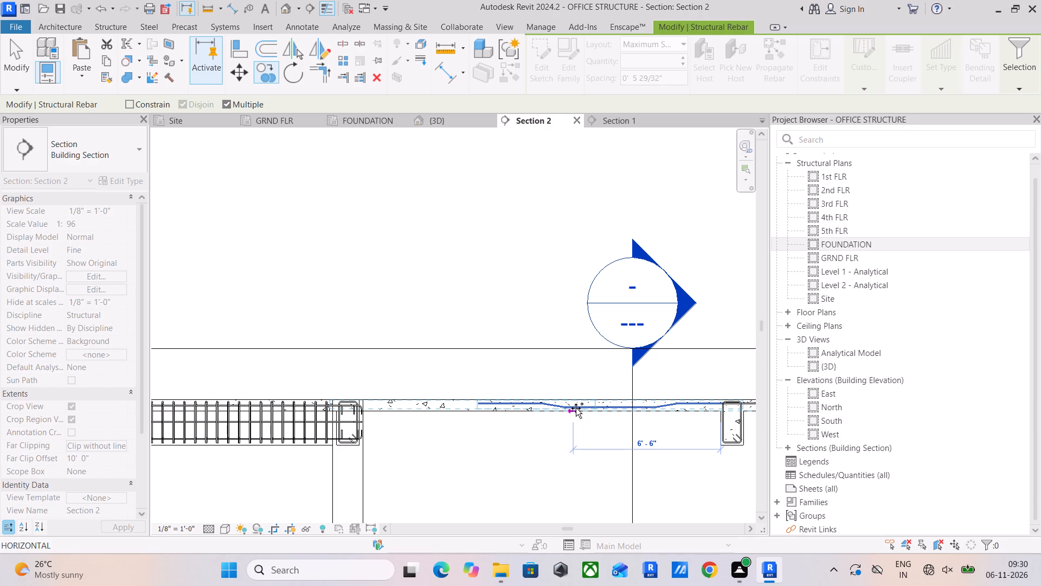
pyautogui.scroll(8, 526, 392)
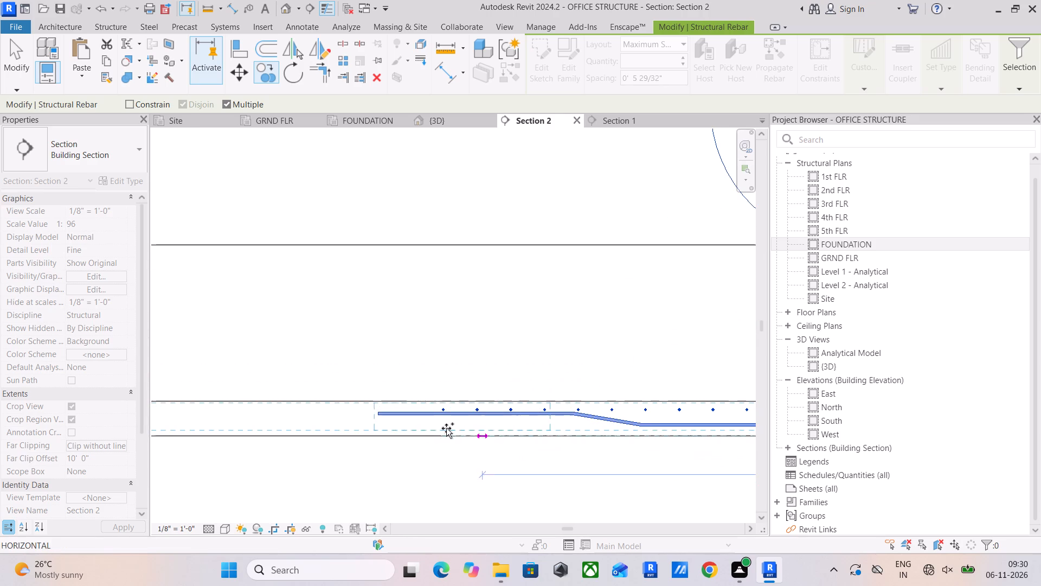
pyautogui.scroll(5, 408, 409)
pyautogui.press('Escape')
pyautogui.press('Escape')
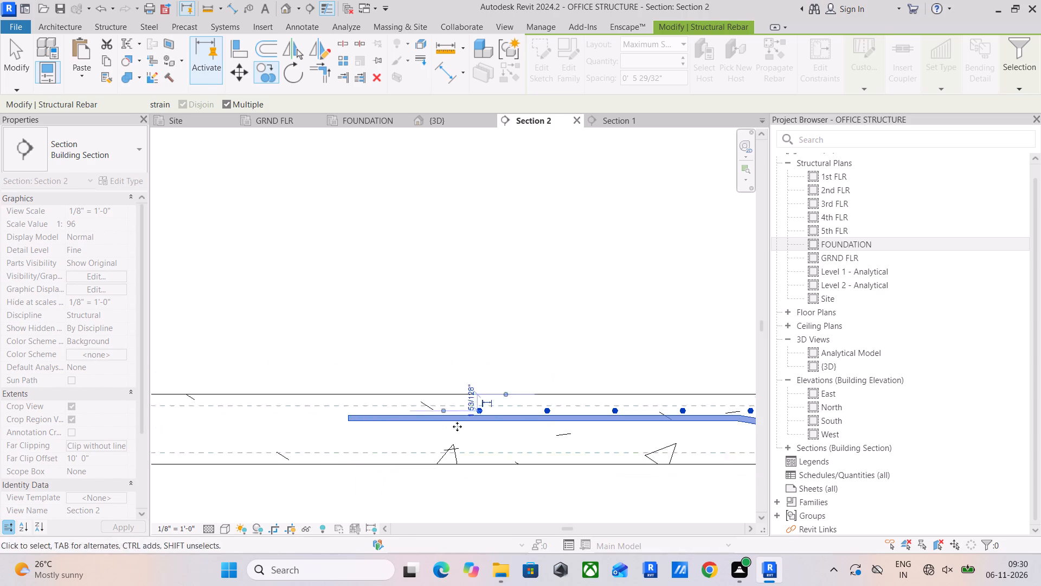
pyautogui.press('Escape')
# Examine the copied bent bar set along its full length in the adjacent bay, including its free end.
pyautogui.click(476, 410)
pyautogui.scroll(-7, 484, 406)
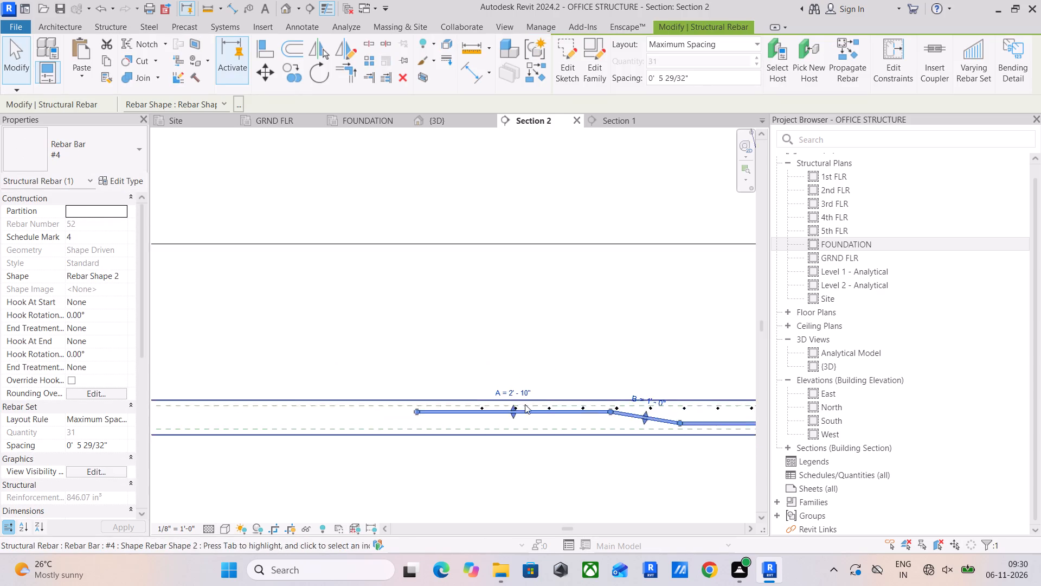
pyautogui.scroll(-2, 525, 404)
pyautogui.moveTo(566, 410); pyautogui.dragTo(360, 456, button='middle')
pyautogui.moveTo(523, 460); pyautogui.dragTo(352, 348, button='middle')
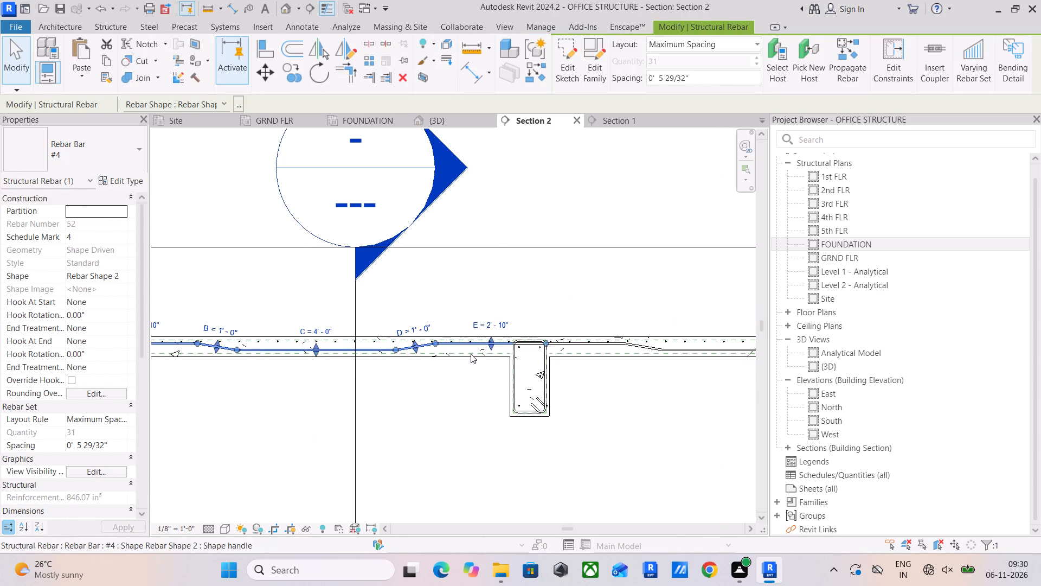
pyautogui.moveTo(471, 354); pyautogui.dragTo(576, 405, button='middle')
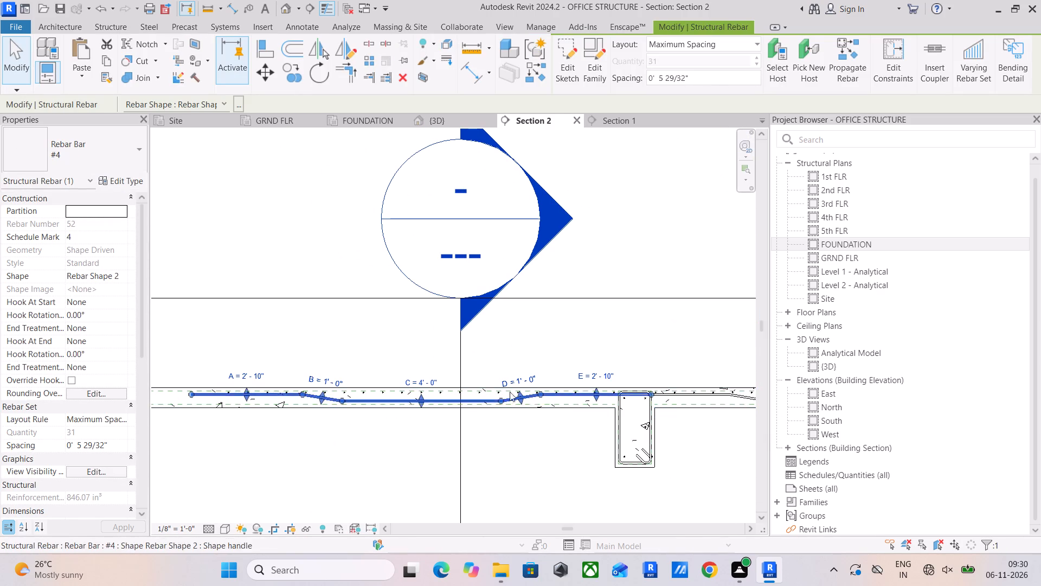
pyautogui.moveTo(330, 404); pyautogui.dragTo(387, 405, button='middle')
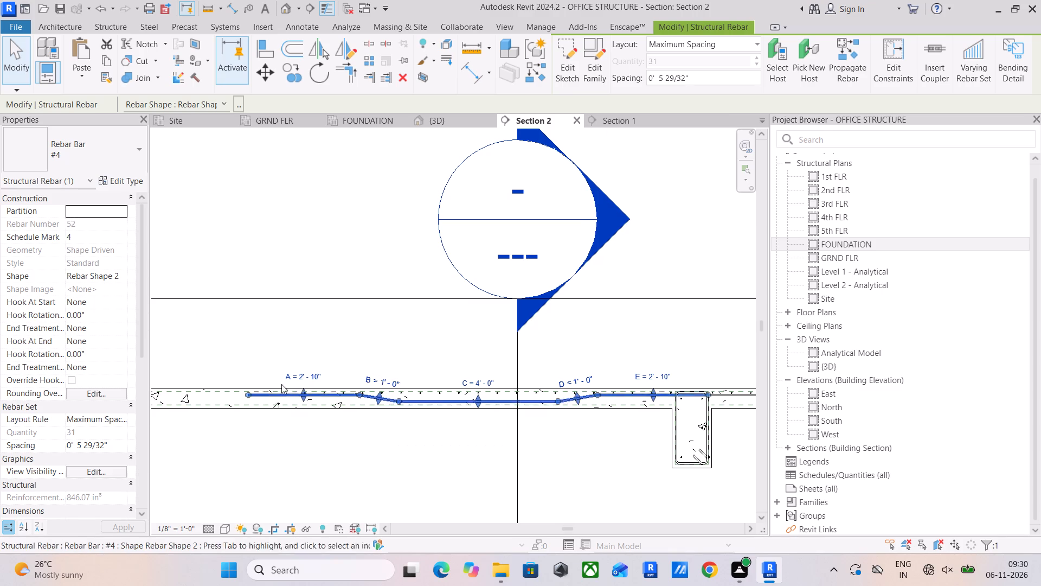
pyautogui.scroll(13, 275, 381)
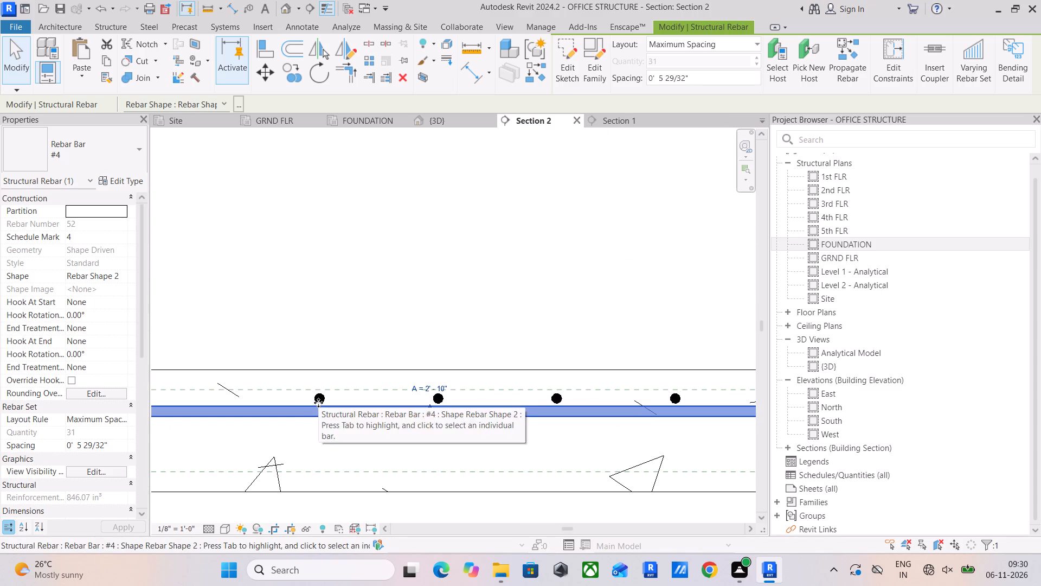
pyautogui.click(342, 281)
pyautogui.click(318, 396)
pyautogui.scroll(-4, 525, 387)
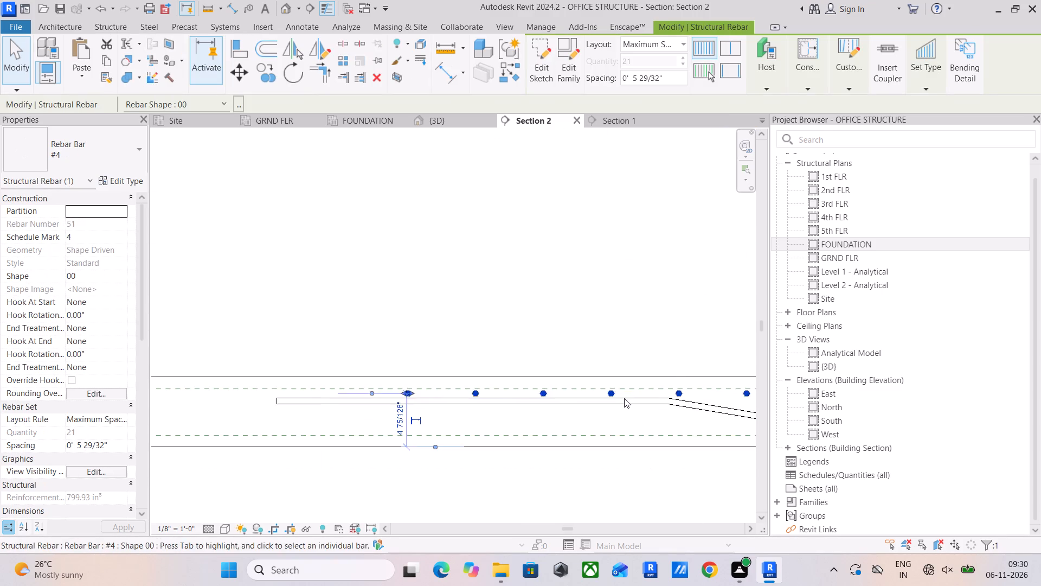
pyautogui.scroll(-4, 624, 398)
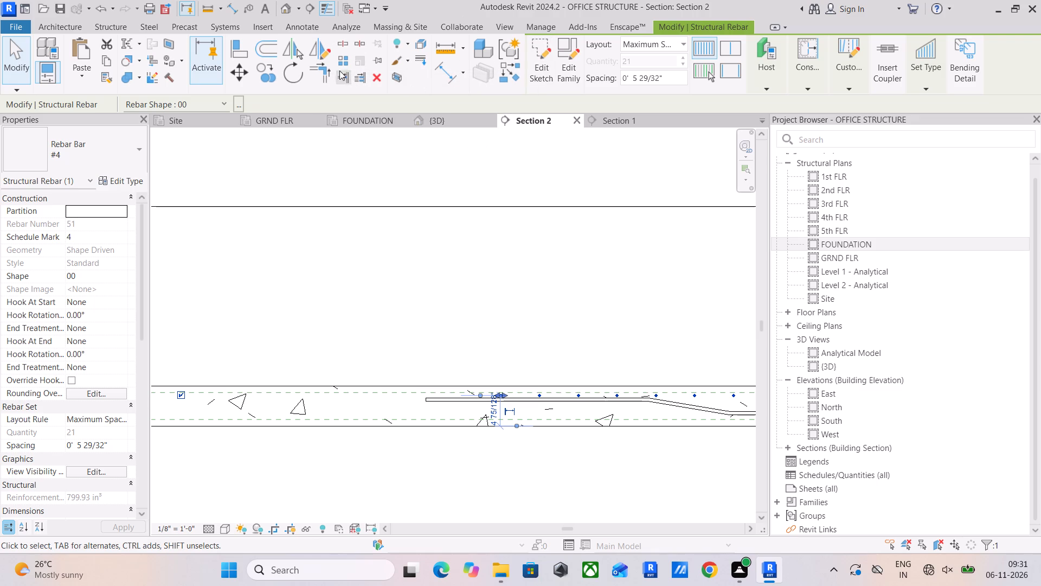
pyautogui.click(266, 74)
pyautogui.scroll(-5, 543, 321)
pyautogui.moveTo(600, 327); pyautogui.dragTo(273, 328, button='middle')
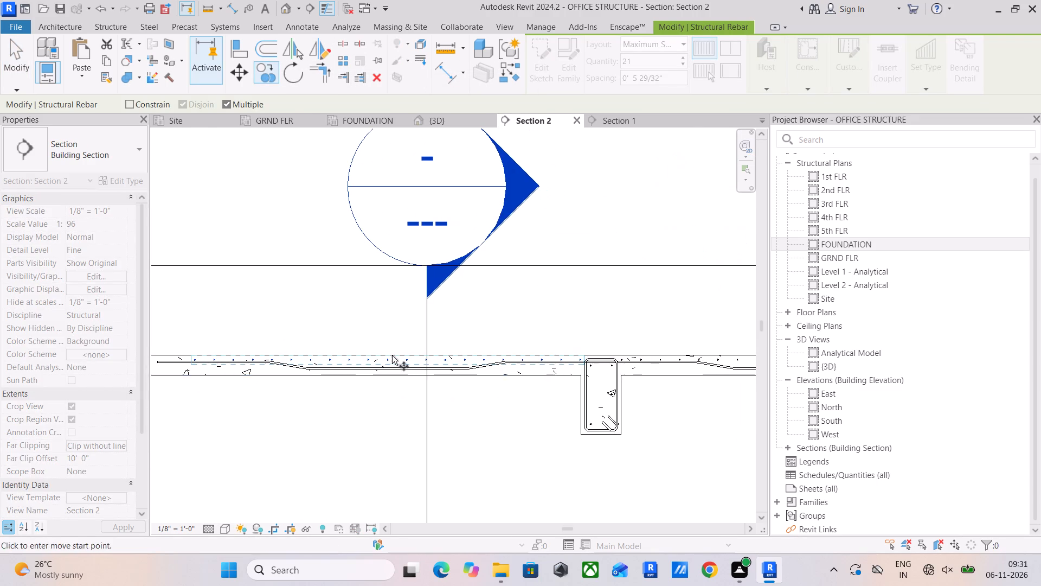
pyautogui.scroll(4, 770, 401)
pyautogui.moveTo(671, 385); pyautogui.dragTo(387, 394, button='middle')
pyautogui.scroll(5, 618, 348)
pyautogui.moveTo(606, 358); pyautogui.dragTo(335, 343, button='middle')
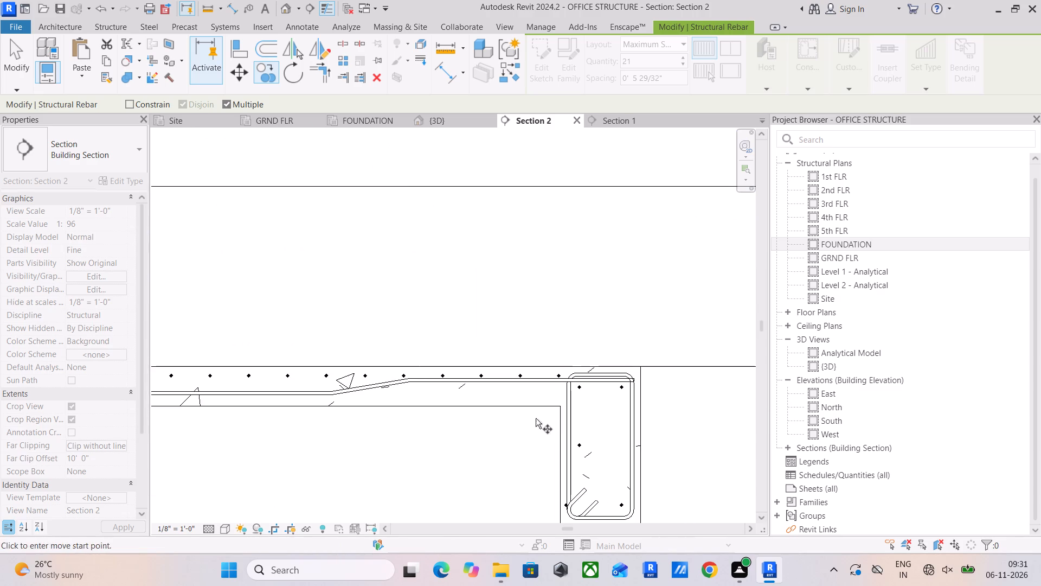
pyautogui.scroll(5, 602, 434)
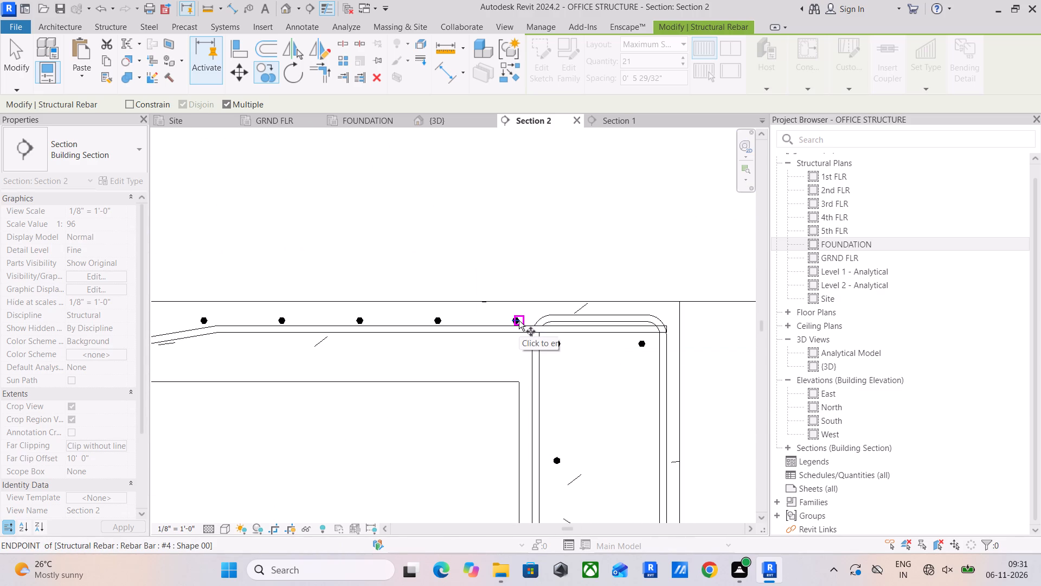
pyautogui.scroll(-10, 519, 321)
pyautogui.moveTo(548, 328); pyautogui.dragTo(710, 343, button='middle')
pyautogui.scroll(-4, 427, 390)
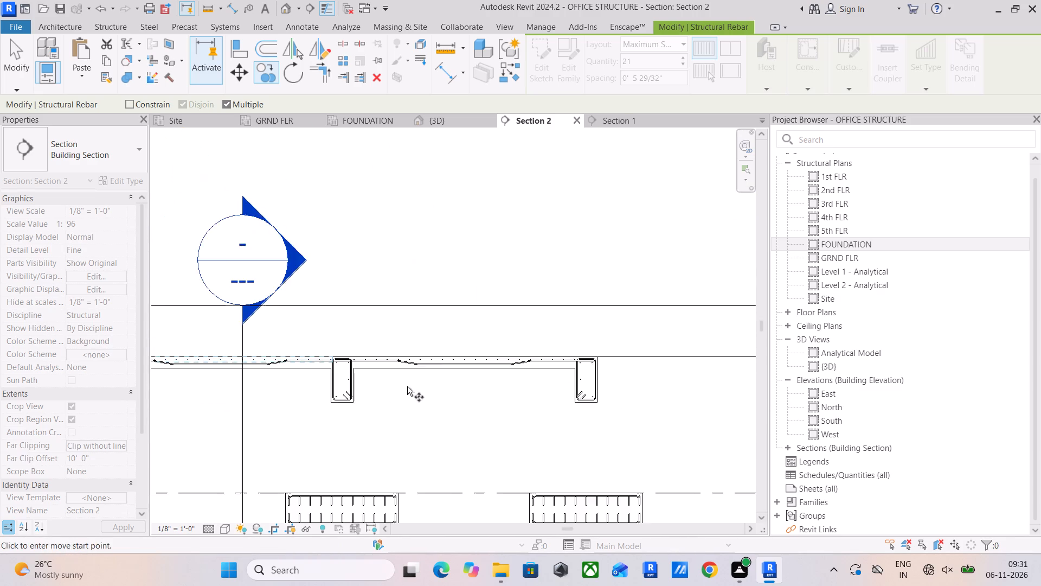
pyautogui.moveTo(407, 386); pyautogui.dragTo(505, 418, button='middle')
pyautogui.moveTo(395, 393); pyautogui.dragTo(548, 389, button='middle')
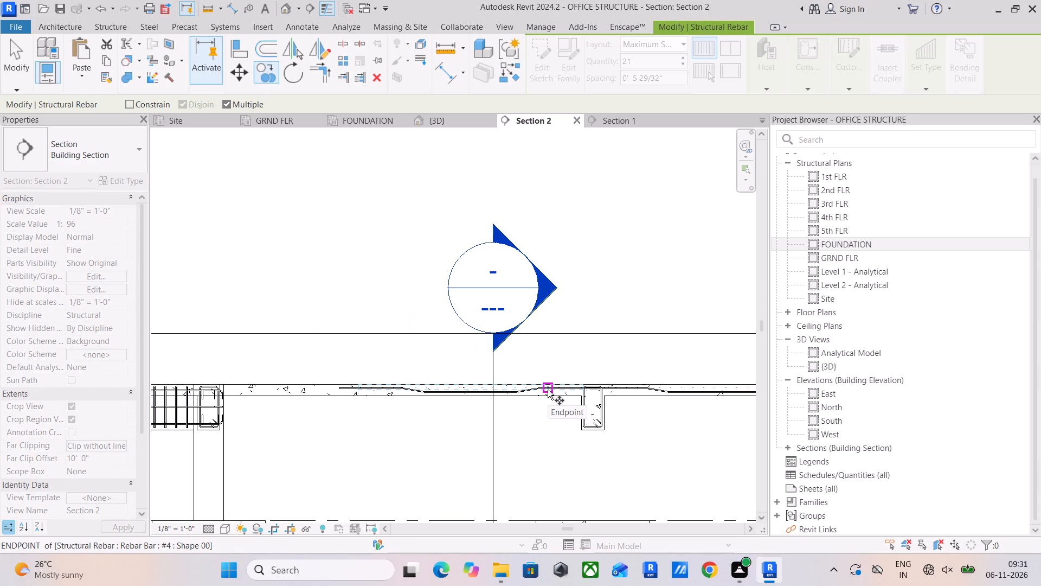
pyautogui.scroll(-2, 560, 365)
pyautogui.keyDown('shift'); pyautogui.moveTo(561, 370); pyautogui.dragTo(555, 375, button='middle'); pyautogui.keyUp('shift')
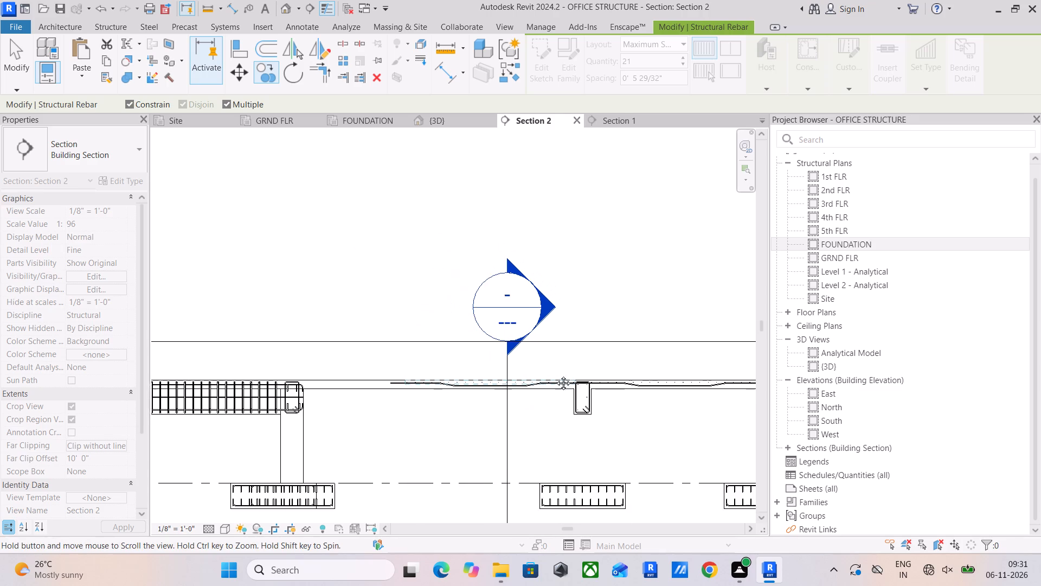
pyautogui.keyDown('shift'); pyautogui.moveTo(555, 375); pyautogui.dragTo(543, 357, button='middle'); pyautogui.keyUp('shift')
# Undo the copying of the bent and straight #4 slab bar sets into the adjacent bay.
pyautogui.hotkey('ctrl', 'z')
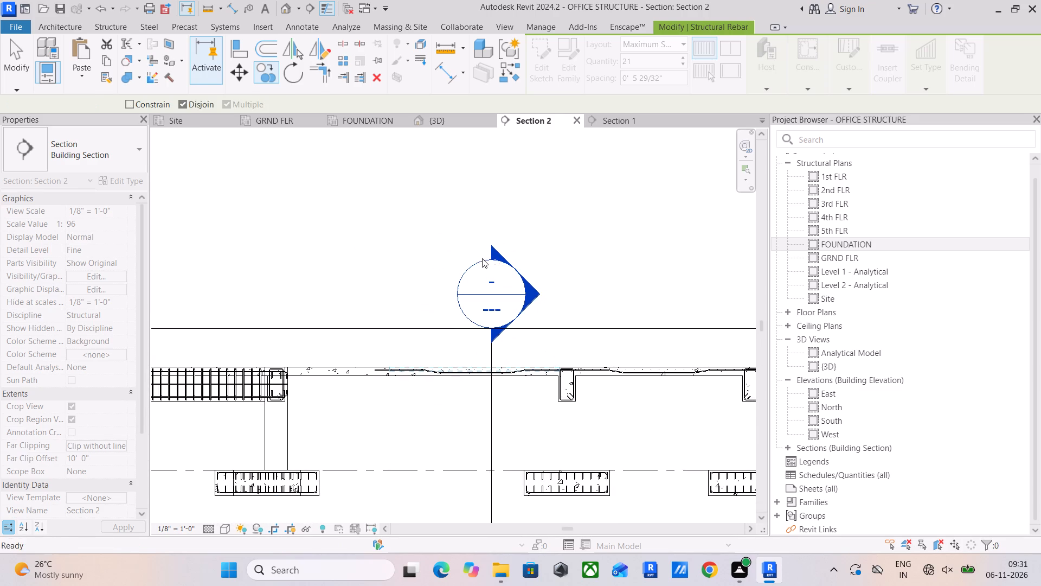
pyautogui.scroll(-5, 482, 258)
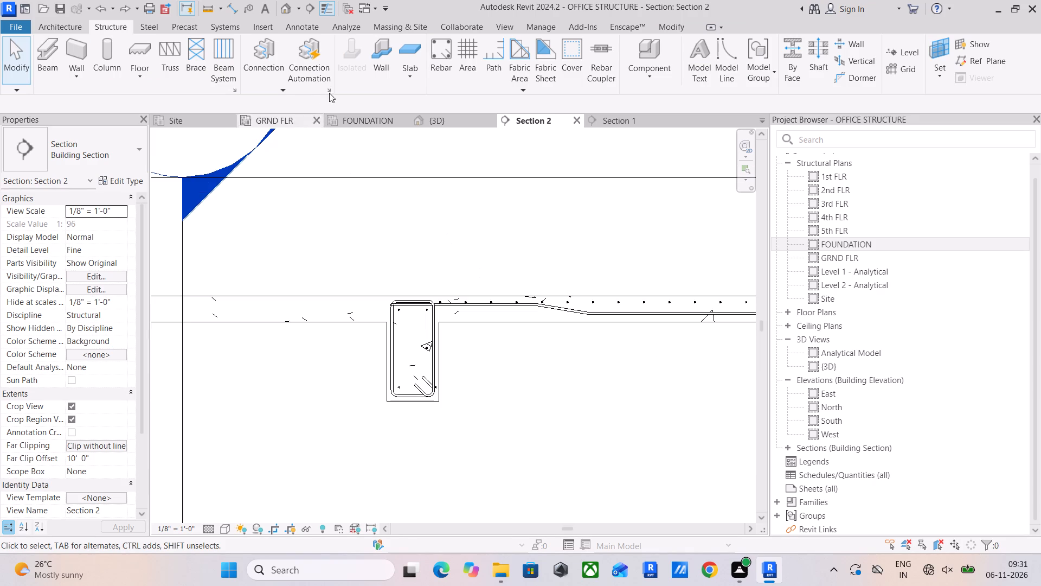
# Examine the slab reinforcement and the neighbouring empty bay in the 3D view, and the bay layout in the FOUNDATION plan.
pyautogui.click(436, 116)
pyautogui.scroll(-3, 462, 262)
pyautogui.keyDown('shift'); pyautogui.moveTo(506, 305); pyautogui.dragTo(500, 338, button='middle'); pyautogui.keyUp('shift')
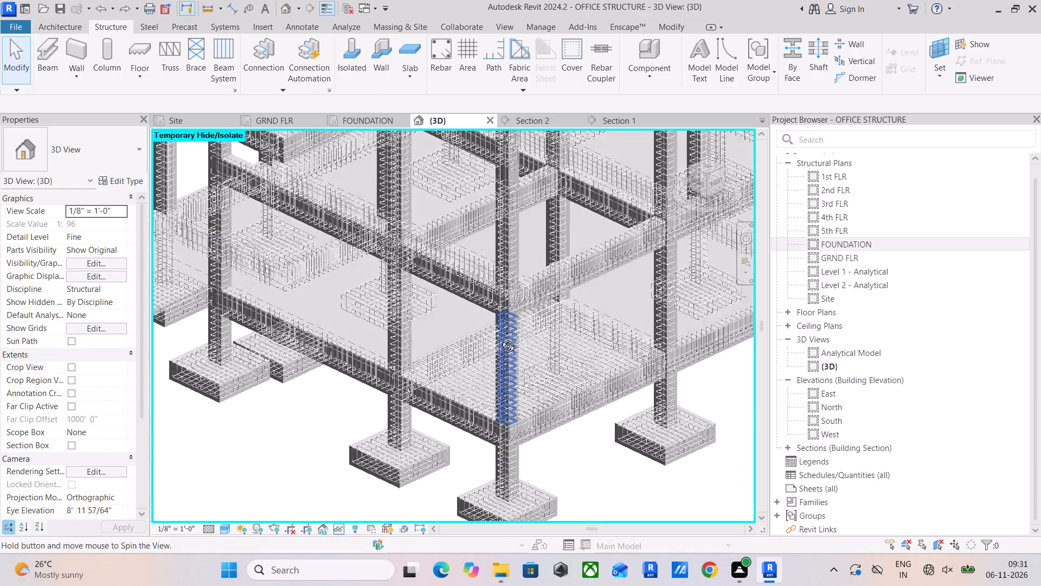
pyautogui.keyDown('shift'); pyautogui.moveTo(500, 338); pyautogui.dragTo(494, 363, button='middle'); pyautogui.keyUp('shift')
pyautogui.scroll(6, 408, 367)
pyautogui.keyDown('shift'); pyautogui.moveTo(412, 375); pyautogui.dragTo(484, 372, button='middle'); pyautogui.keyUp('shift')
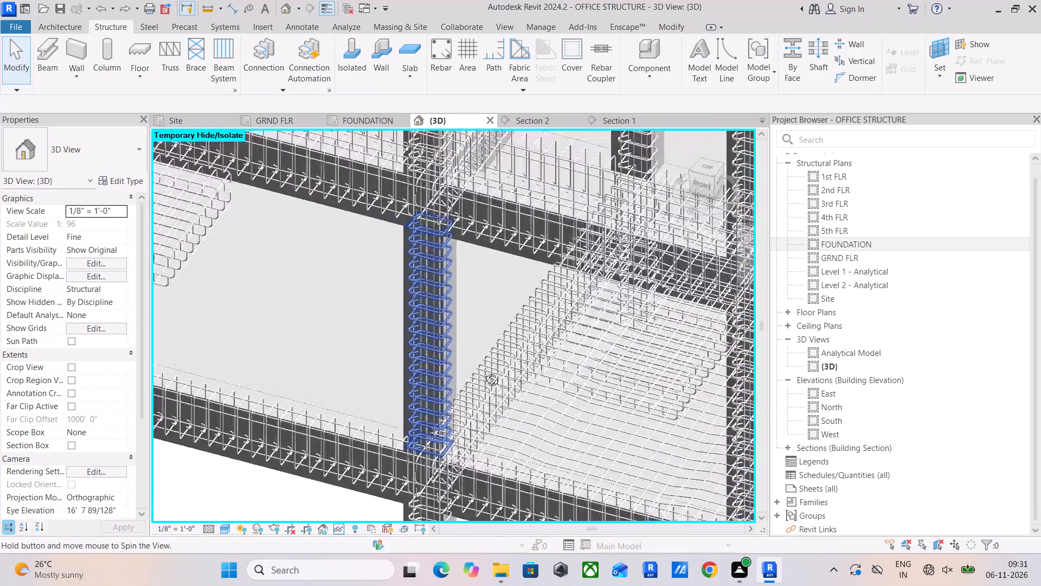
pyautogui.keyDown('shift'); pyautogui.moveTo(484, 372); pyautogui.dragTo(587, 341, button='middle'); pyautogui.keyUp('shift')
pyautogui.moveTo(579, 351); pyautogui.dragTo(510, 263, button='middle')
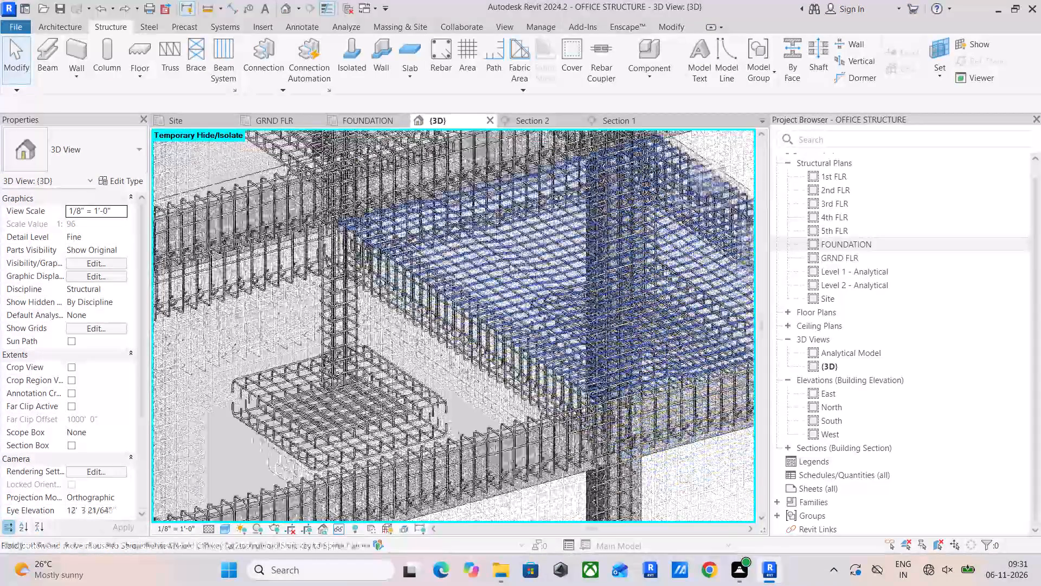
pyautogui.scroll(-3, 510, 263)
pyautogui.moveTo(510, 270); pyautogui.dragTo(583, 265, button='middle')
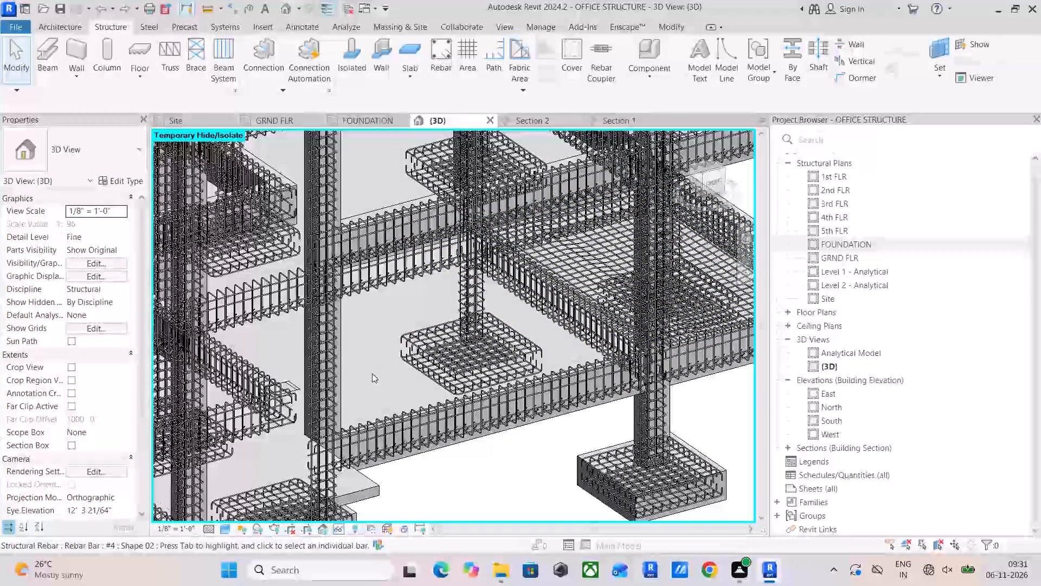
pyautogui.click(372, 373)
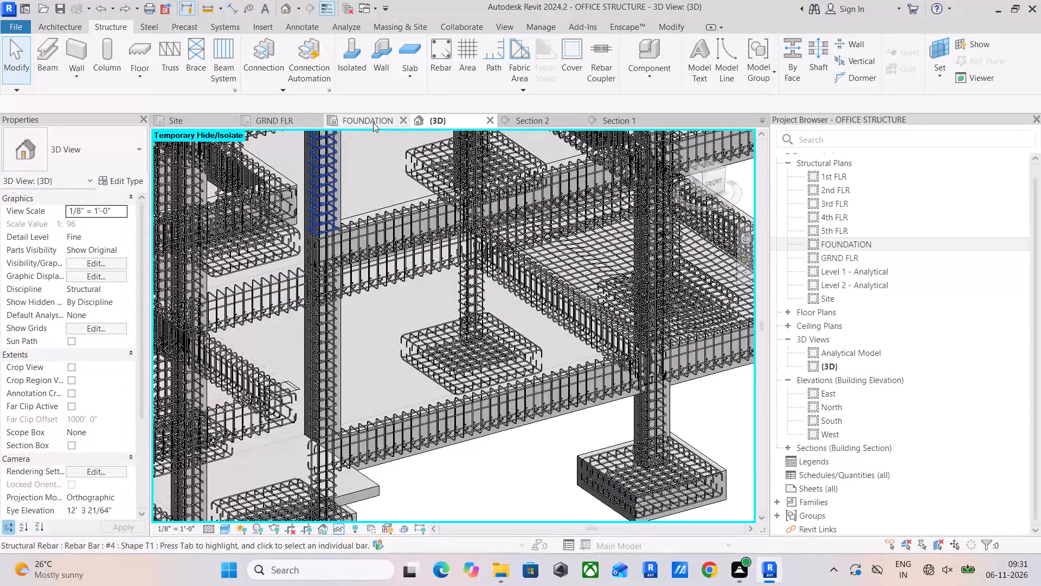
pyautogui.click(373, 123)
pyautogui.moveTo(523, 302); pyautogui.dragTo(504, 352, button='middle')
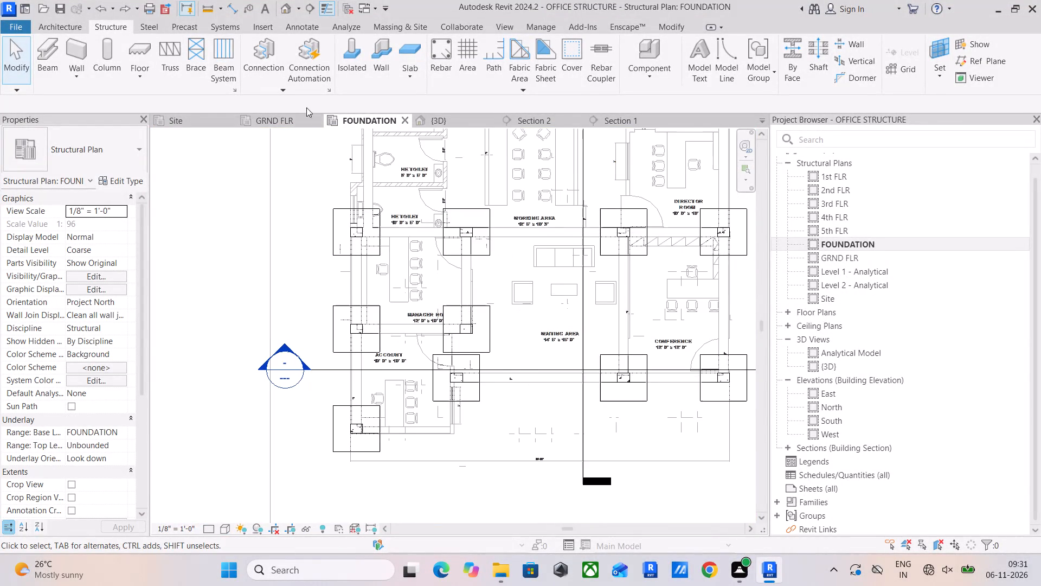
# In the GRND FLR plan, copy both #4 slab bar sets into the adjacent wider bay to the west, using matching inner beam corners as reference points.
pyautogui.click(290, 119)
pyautogui.scroll(5, 515, 391)
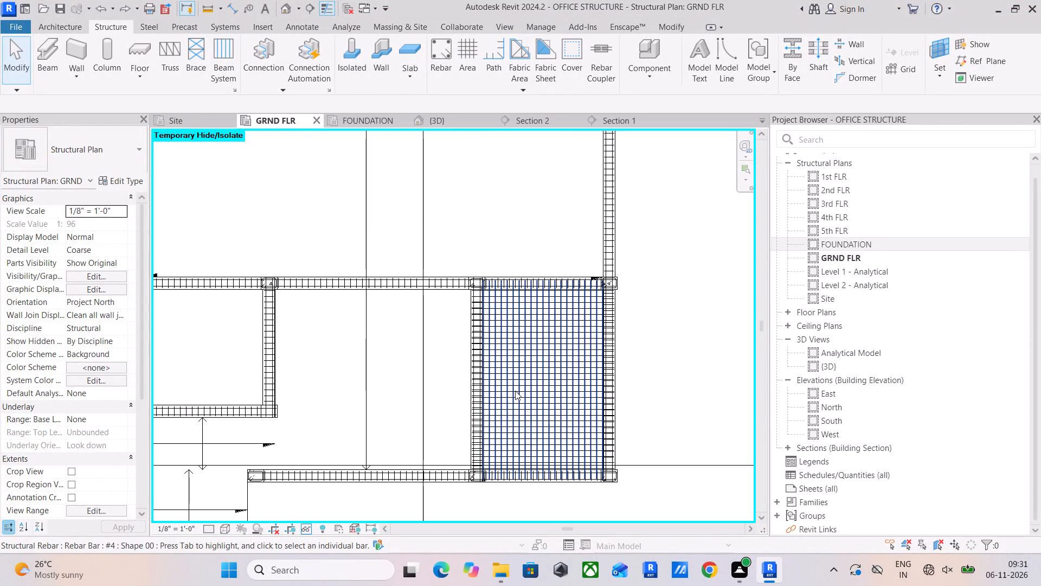
pyautogui.click(515, 391)
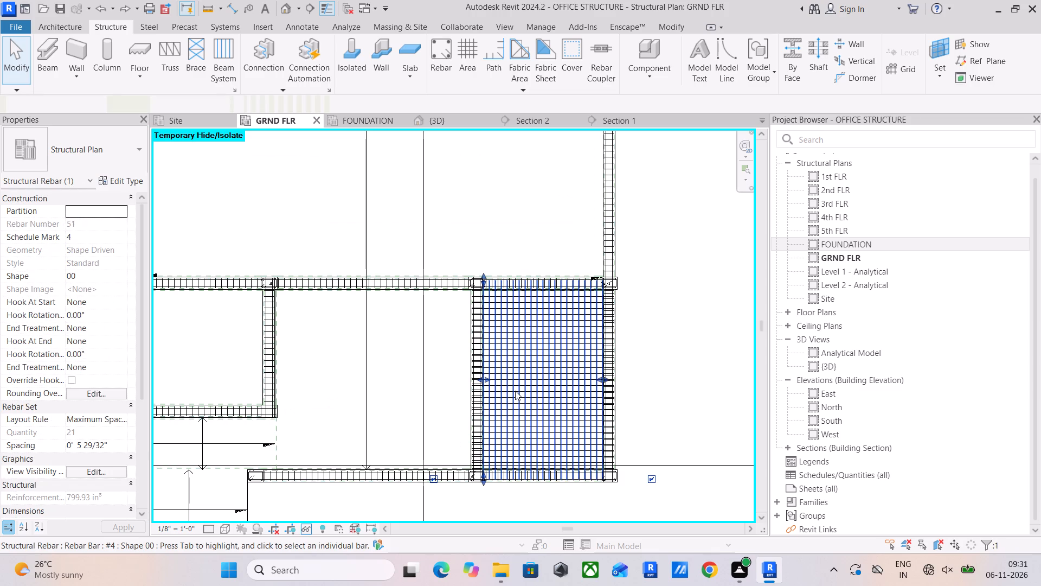
pyautogui.scroll(5, 484, 353)
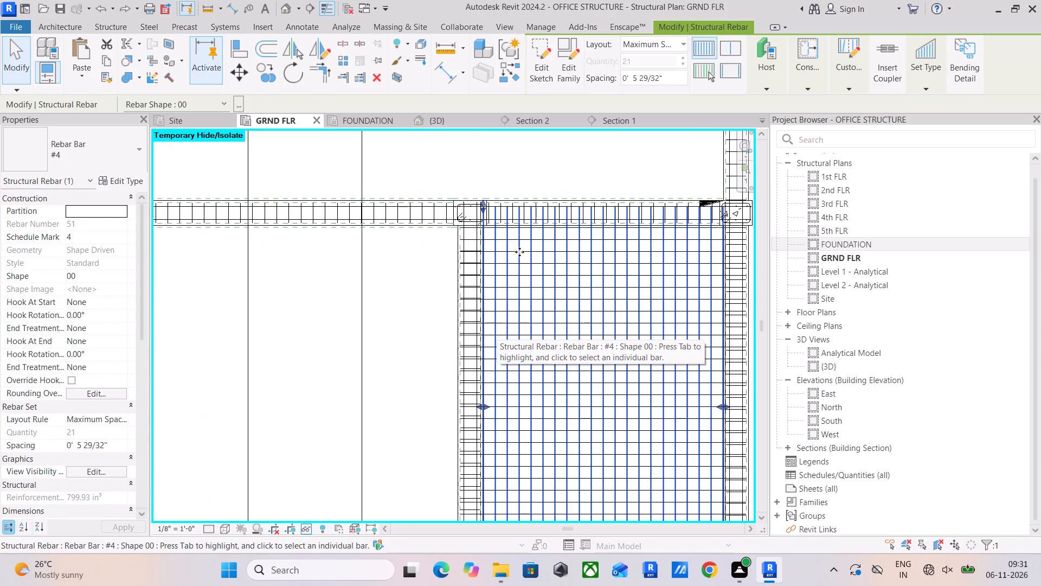
pyautogui.scroll(-3, 518, 216)
pyautogui.scroll(4, 523, 238)
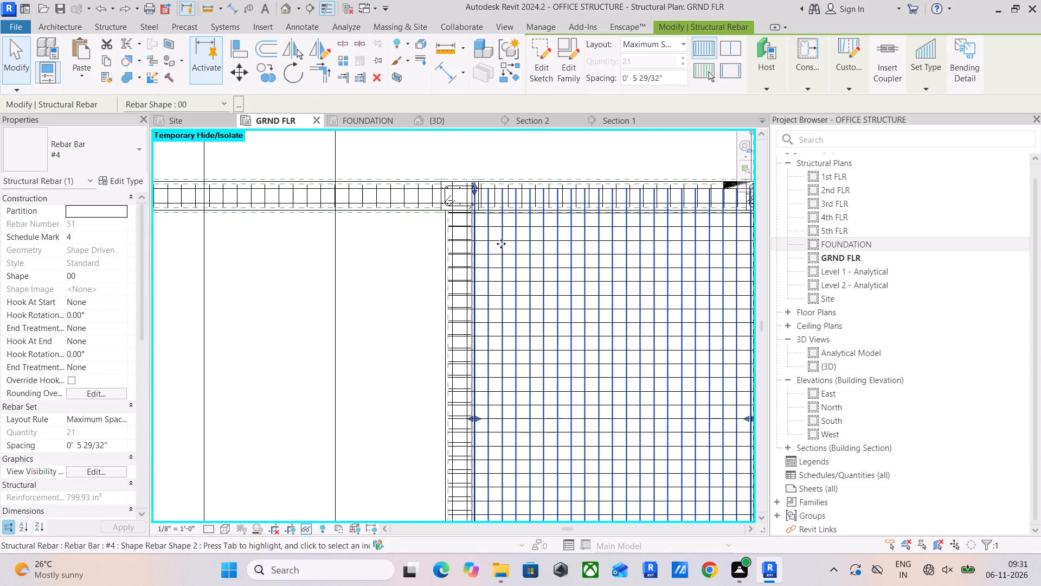
pyautogui.scroll(4, 498, 239)
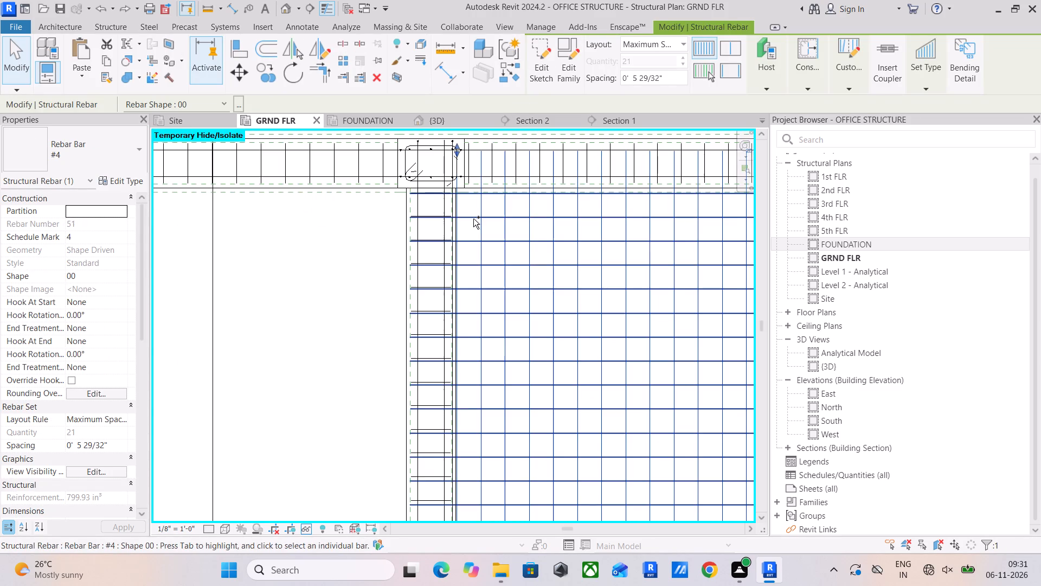
pyautogui.keyDown('ctrl'); pyautogui.click(473, 219); pyautogui.keyUp('ctrl')
pyautogui.scroll(-8, 547, 239)
pyautogui.moveTo(564, 243); pyautogui.dragTo(549, 199, button='middle')
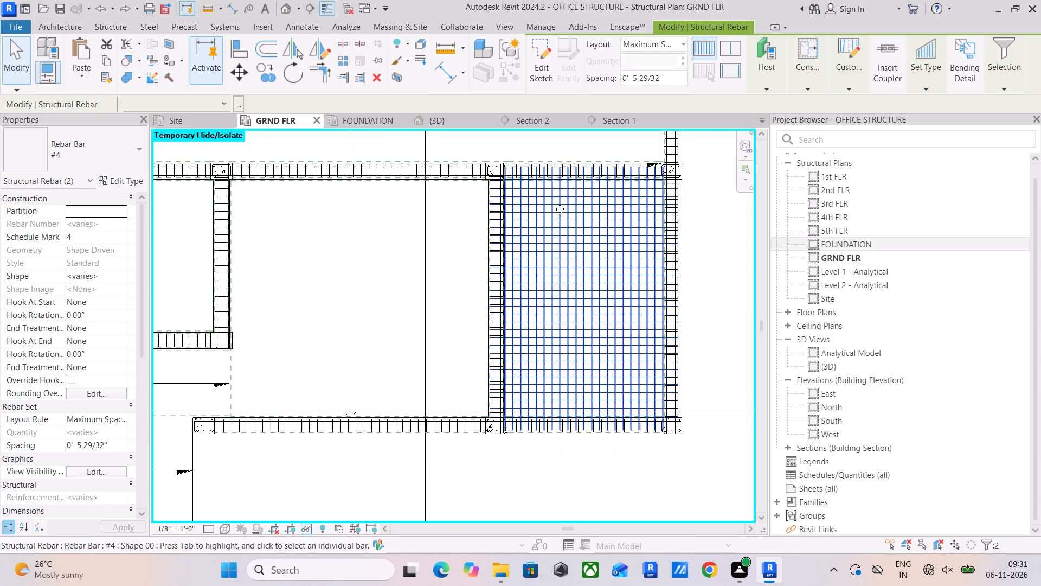
pyautogui.click(271, 73)
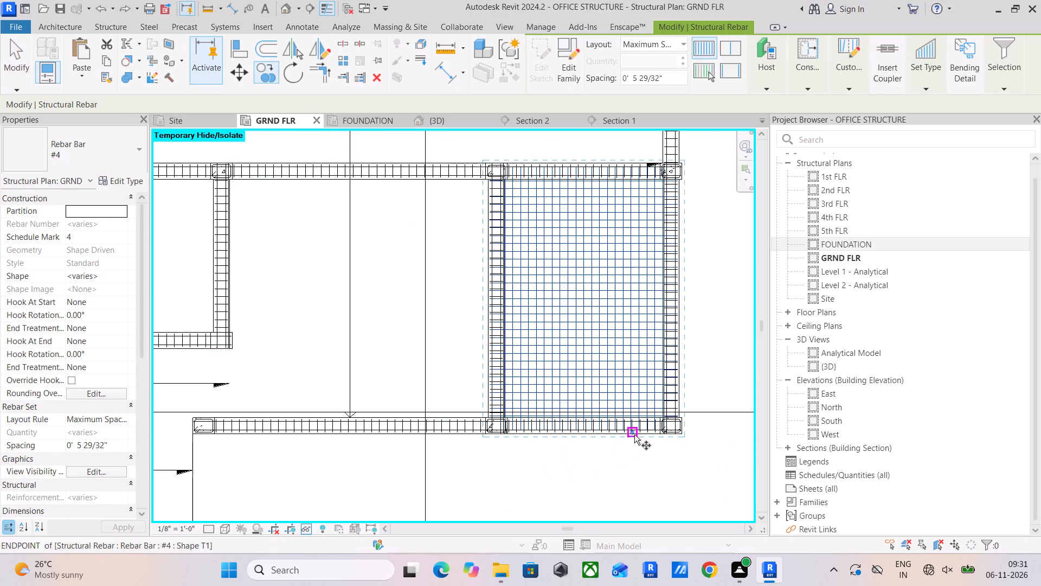
pyautogui.scroll(6, 492, 437)
pyautogui.scroll(-5, 534, 416)
pyautogui.moveTo(587, 416); pyautogui.dragTo(387, 422, button='middle')
pyautogui.scroll(1, 536, 417)
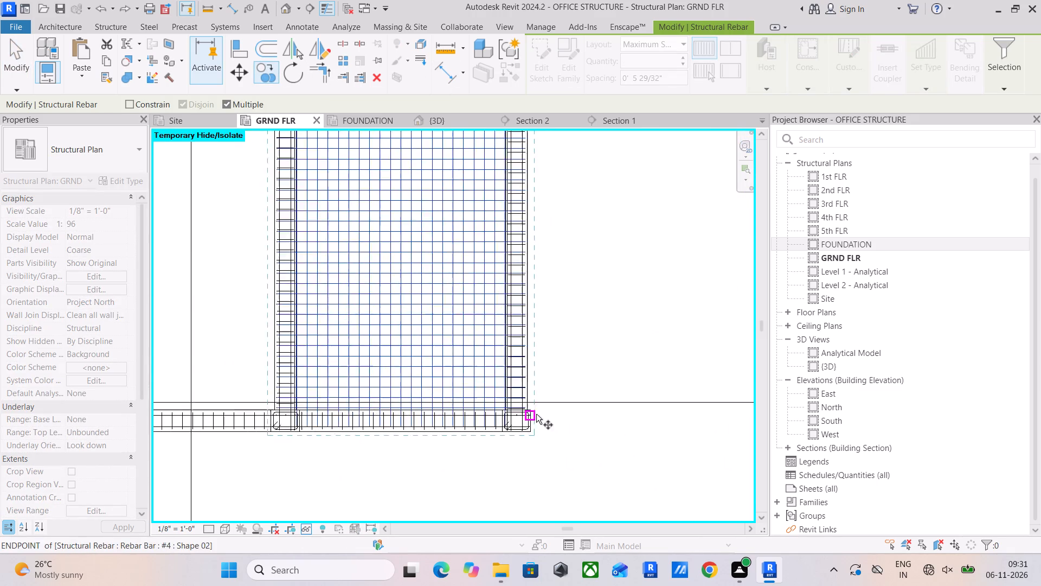
pyautogui.scroll(16, 536, 414)
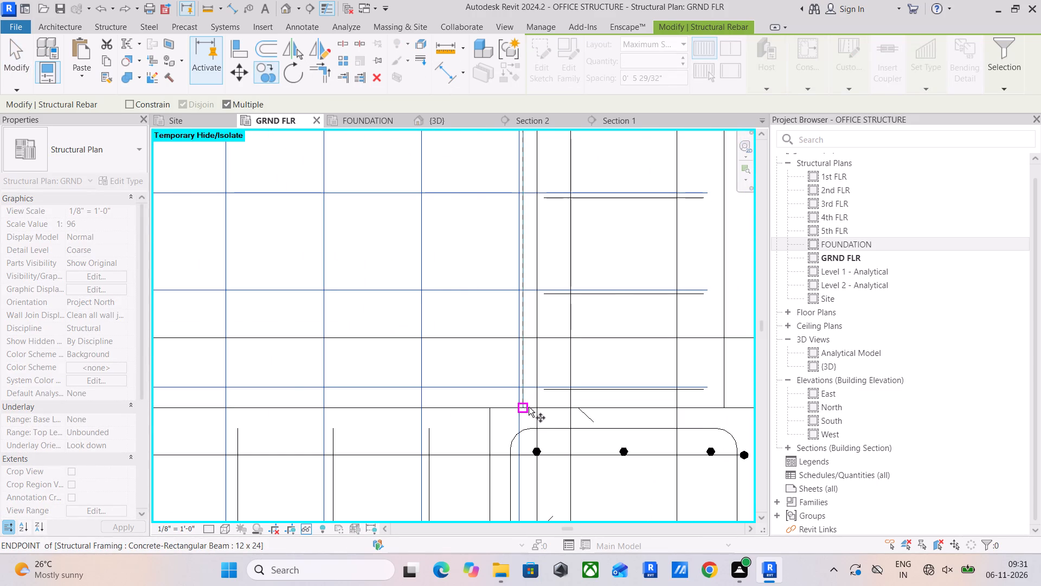
pyautogui.click(529, 407)
pyautogui.scroll(-10, 258, 371)
pyautogui.moveTo(258, 371); pyautogui.dragTo(792, 420, button='middle')
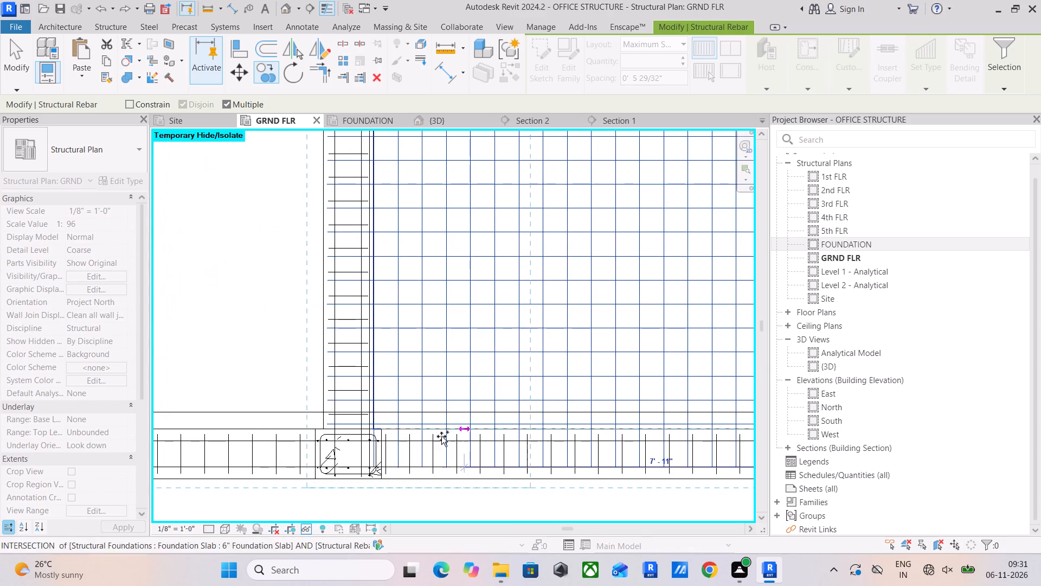
pyautogui.scroll(5, 299, 426)
pyautogui.click(349, 426)
pyautogui.scroll(-2, 349, 426)
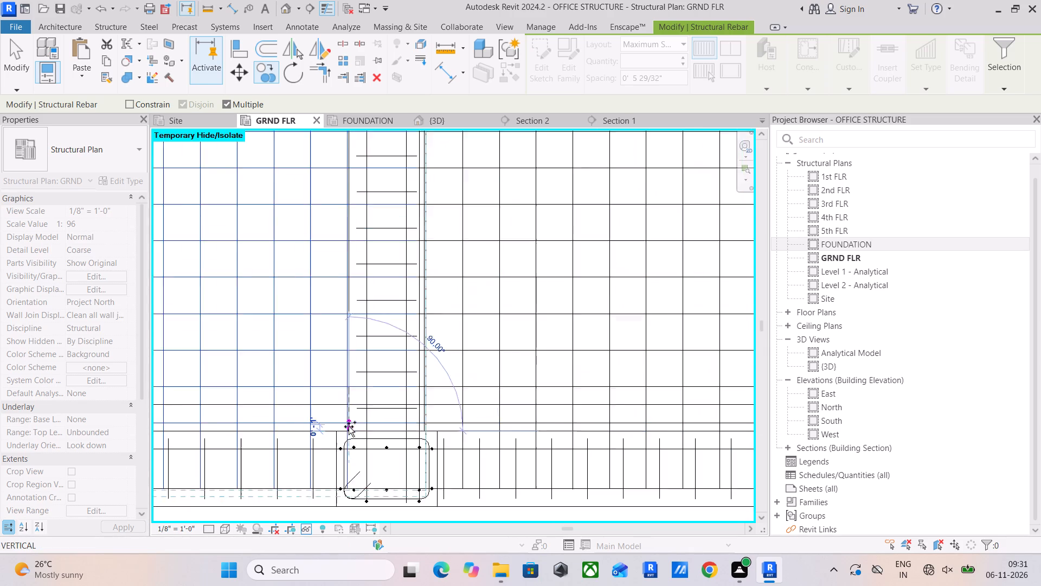
pyautogui.scroll(-9, 349, 426)
pyautogui.moveTo(355, 425); pyautogui.dragTo(761, 491, button='middle')
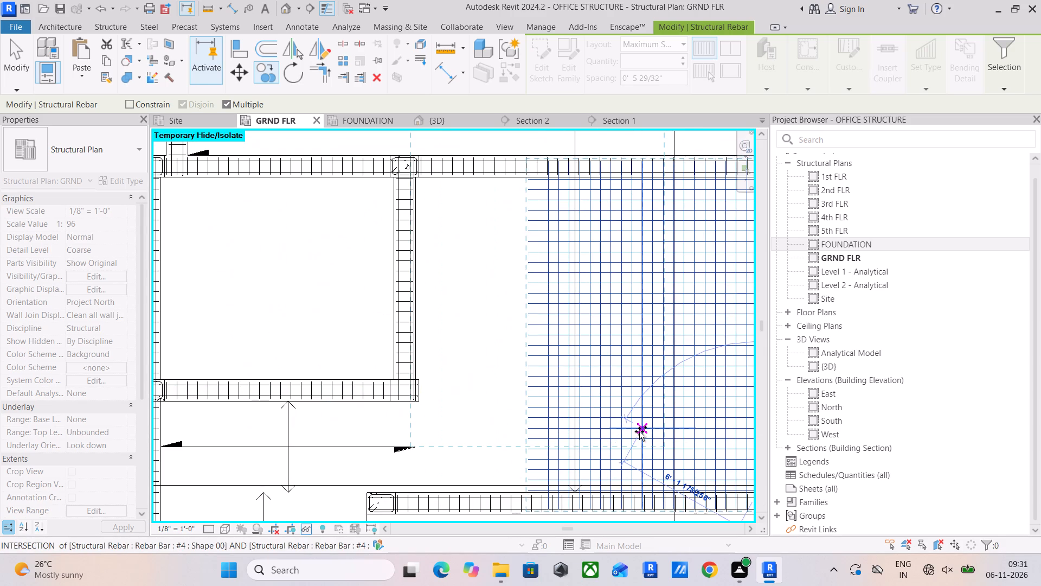
pyautogui.press('Escape')
pyautogui.press('Escape')
# Extend the copied straight #4 bar set's distribution westward across the bay to the inner face of the far beam.
pyautogui.click(558, 343)
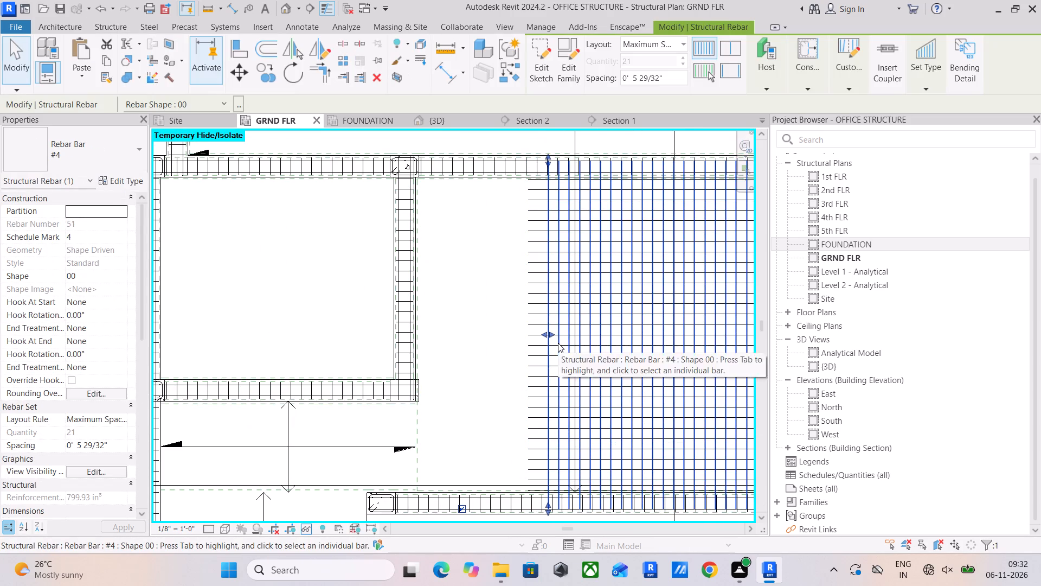
pyautogui.moveTo(544, 334); pyautogui.dragTo(471, 339)
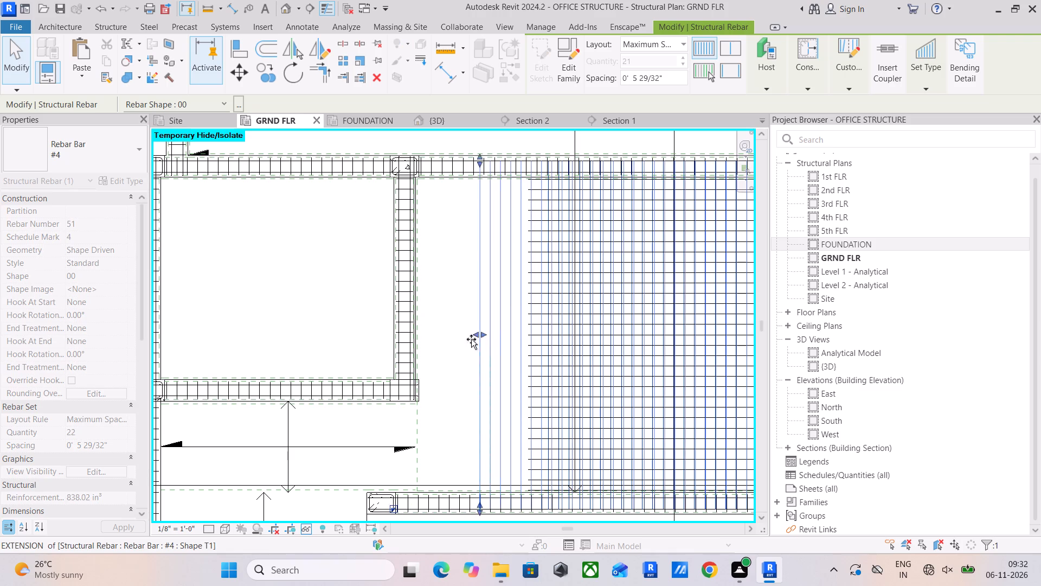
pyautogui.moveTo(471, 339); pyautogui.dragTo(424, 358)
pyautogui.scroll(3, 526, 342)
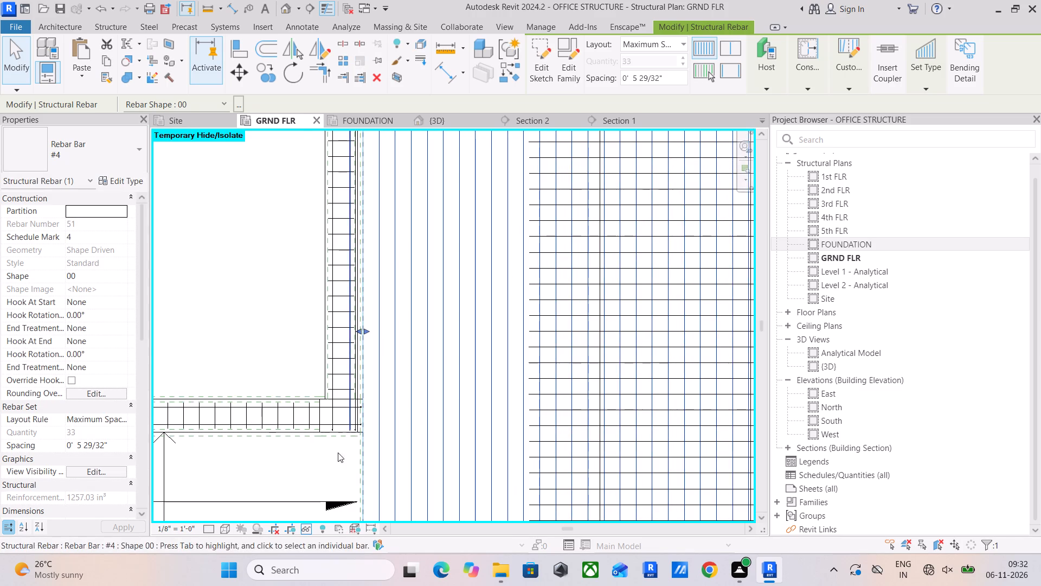
pyautogui.moveTo(316, 458); pyautogui.dragTo(324, 457)
# Lengthen the copied bent #4 bars westward across the bay so their ends run into the far beam.
pyautogui.click(533, 429)
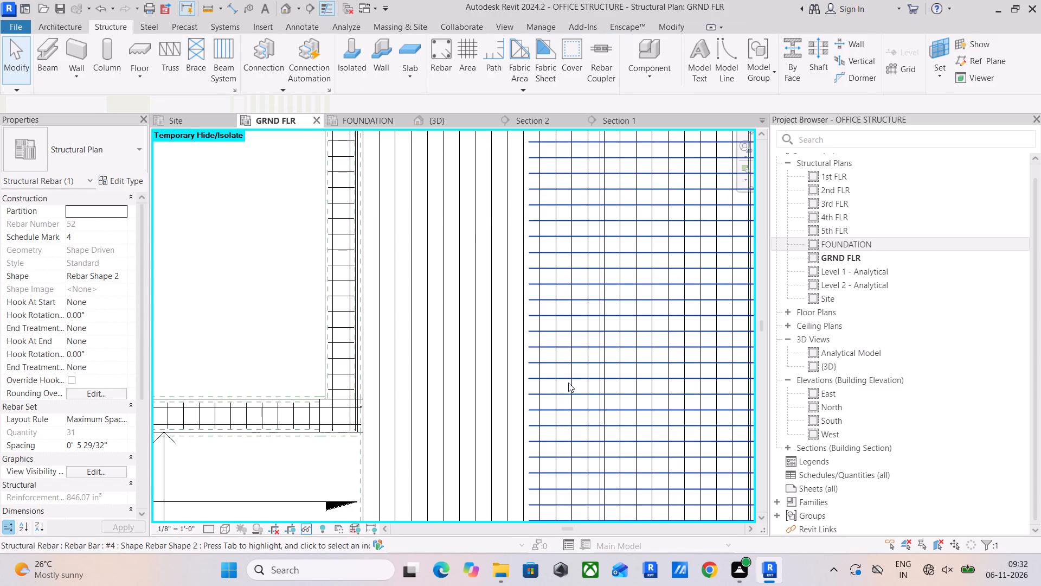
pyautogui.scroll(-4, 568, 383)
pyautogui.moveTo(542, 219); pyautogui.dragTo(464, 223)
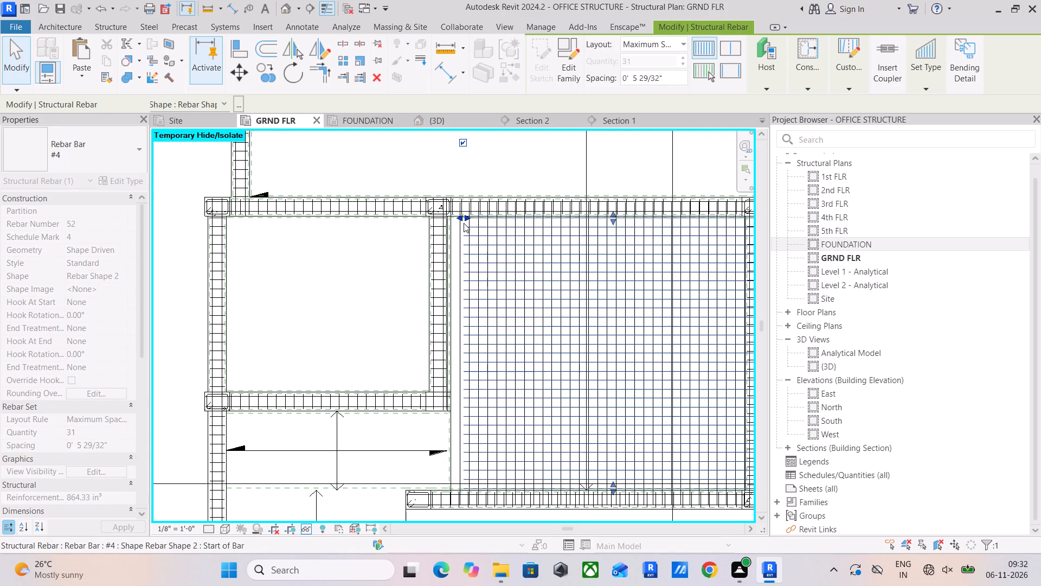
pyautogui.scroll(7, 464, 223)
pyautogui.moveTo(465, 211); pyautogui.dragTo(460, 211)
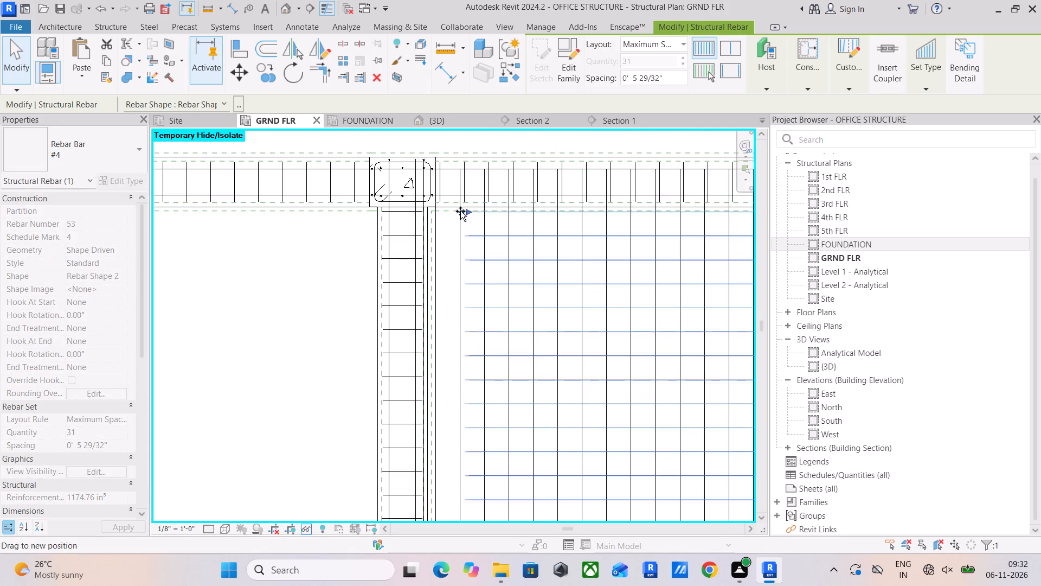
pyautogui.moveTo(460, 211); pyautogui.dragTo(385, 214)
pyautogui.scroll(-6, 466, 288)
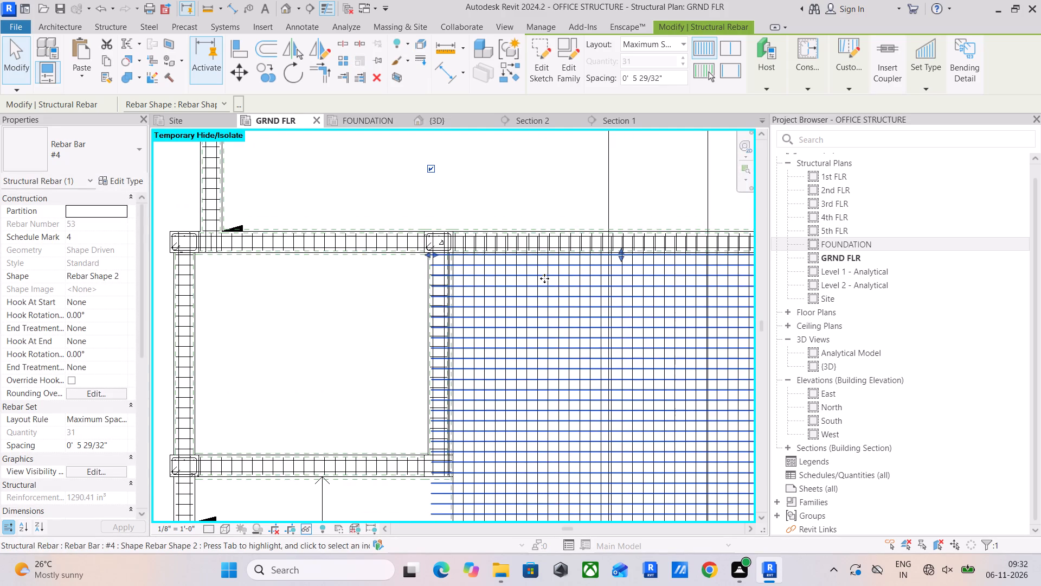
# Examine the stretched #4 slab bar sets in the wider bay, in the GRND FLR plan and in the 3D view.
pyautogui.scroll(-3, 555, 317)
pyautogui.moveTo(566, 320); pyautogui.dragTo(533, 224, button='middle')
pyautogui.click(389, 220)
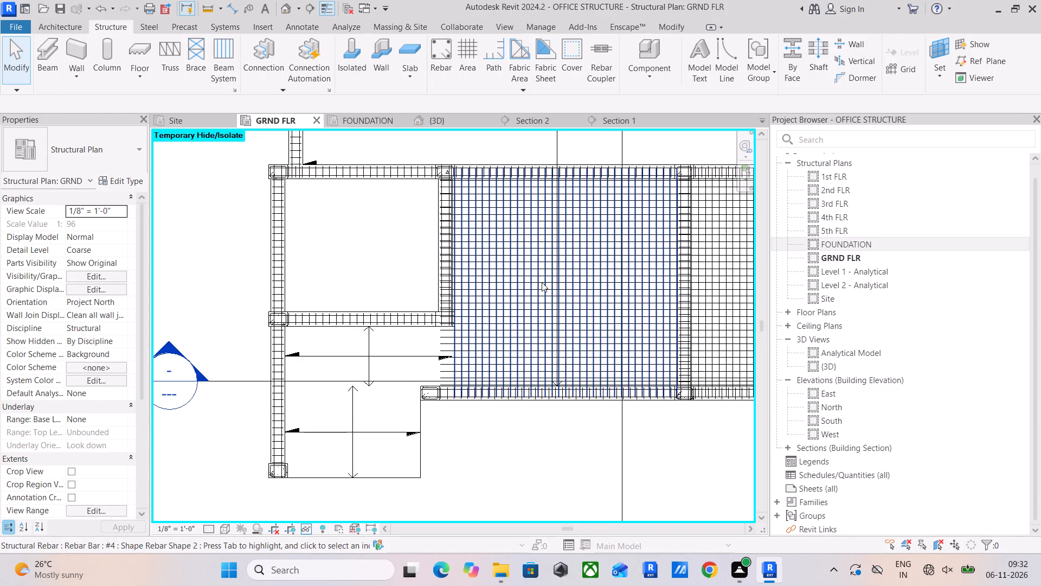
pyautogui.scroll(2, 626, 258)
pyautogui.moveTo(628, 263); pyautogui.dragTo(487, 271, button='middle')
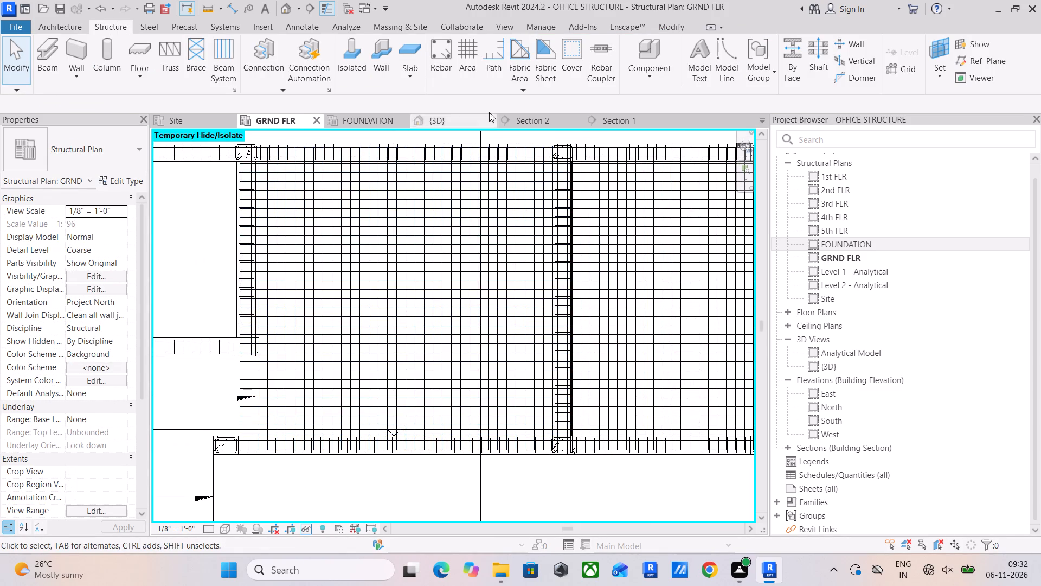
pyautogui.click(454, 117)
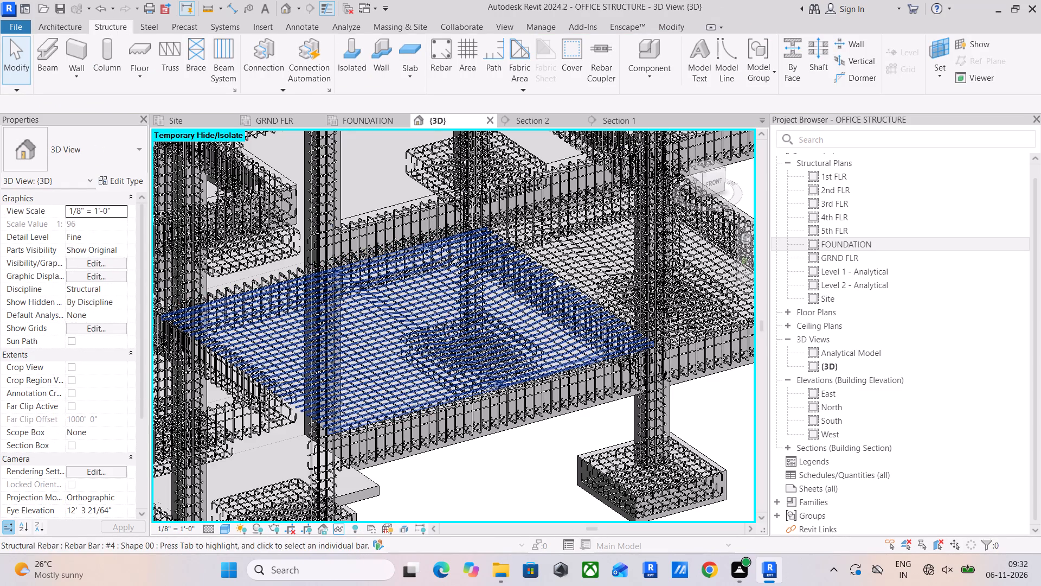
pyautogui.keyDown('shift'); pyautogui.moveTo(560, 281); pyautogui.dragTo(396, 244, button='middle'); pyautogui.keyUp('shift')
pyautogui.moveTo(396, 252); pyautogui.dragTo(459, 379, button='middle')
pyautogui.scroll(10, 433, 328)
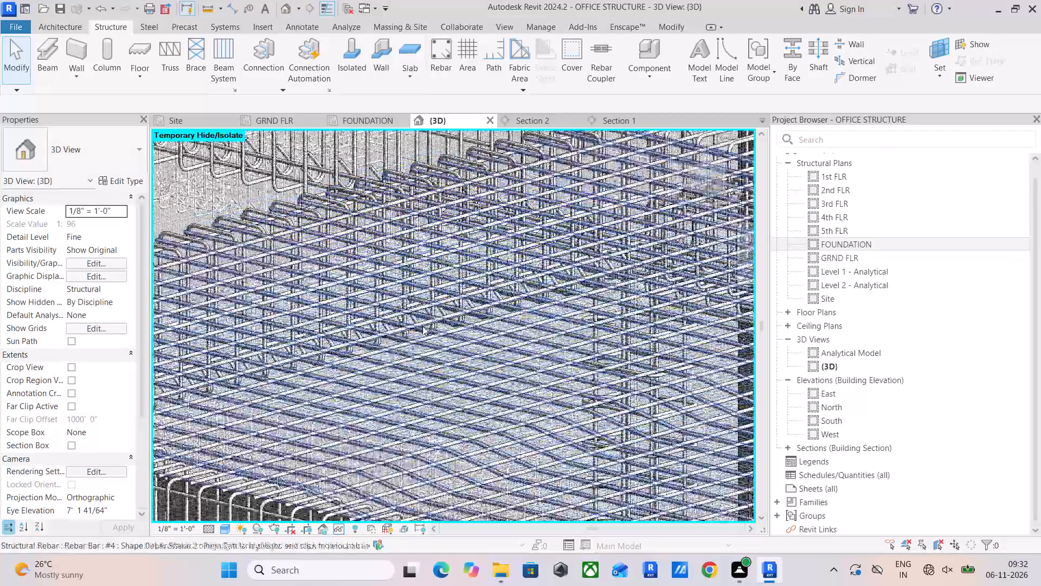
pyautogui.moveTo(445, 345); pyautogui.dragTo(333, 193, button='middle')
pyautogui.scroll(1, 333, 194)
pyautogui.scroll(-10, 361, 241)
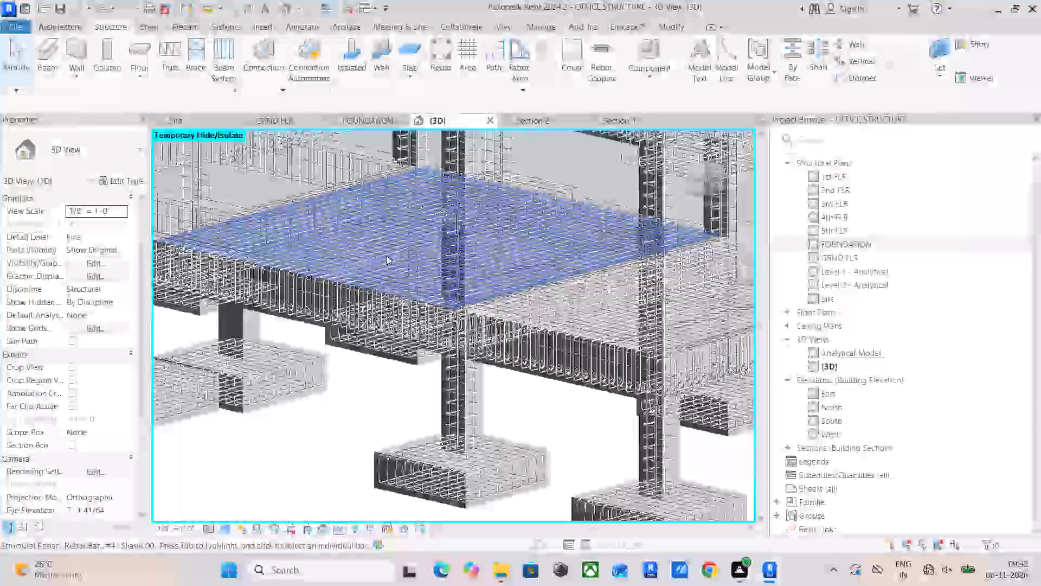
pyautogui.keyDown('shift'); pyautogui.moveTo(390, 267); pyautogui.dragTo(505, 265, button='middle'); pyautogui.keyUp('shift')
pyautogui.scroll(-7, 486, 297)
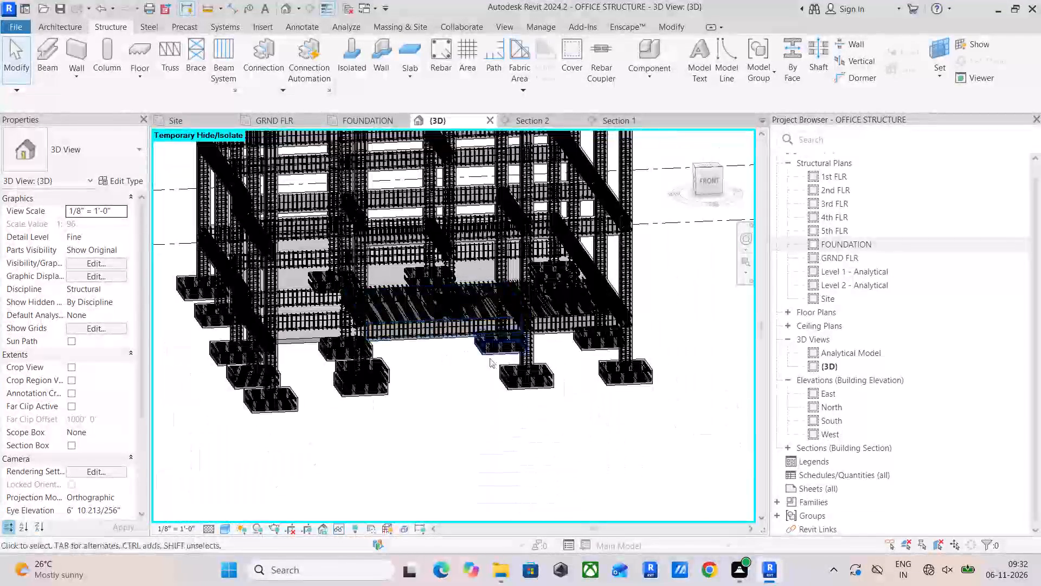
# In the GRND FLR plan, copy both #4 slab bar sets from the wider bay into the westernmost bay, using matching beam corners as reference points.
pyautogui.click(302, 124)
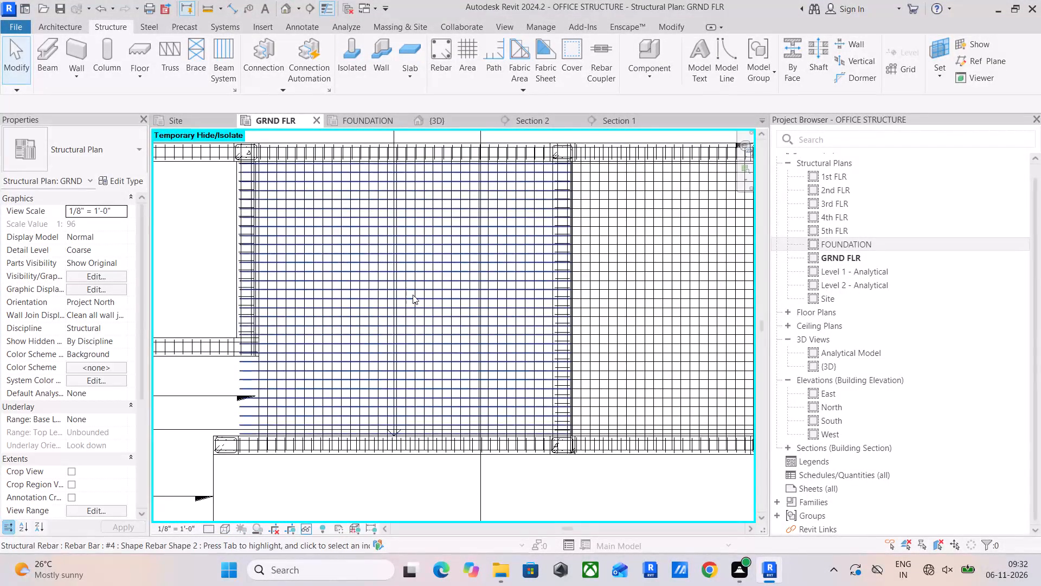
pyautogui.scroll(-4, 413, 295)
pyautogui.click(417, 295)
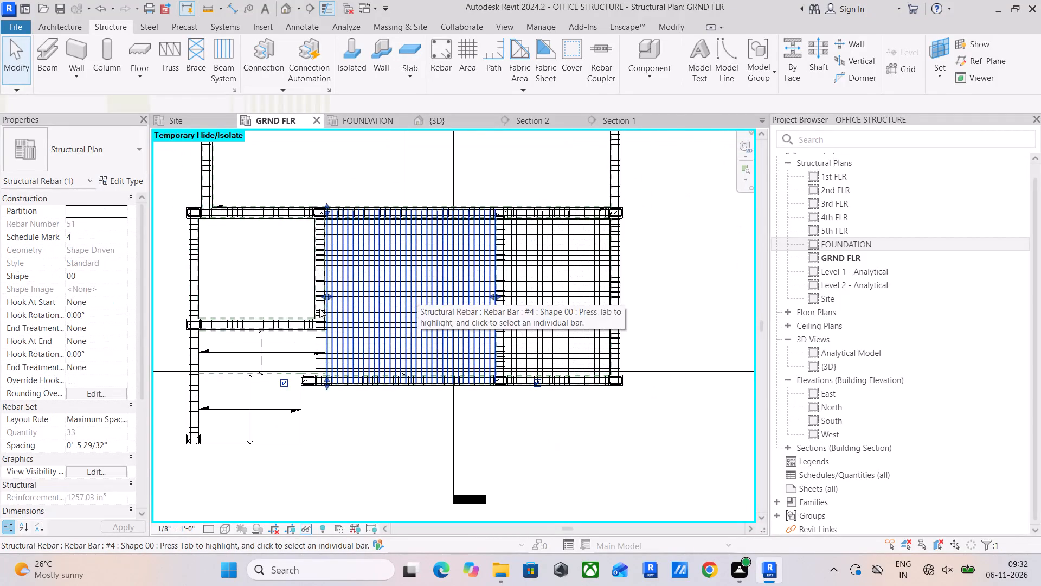
pyautogui.scroll(9, 327, 296)
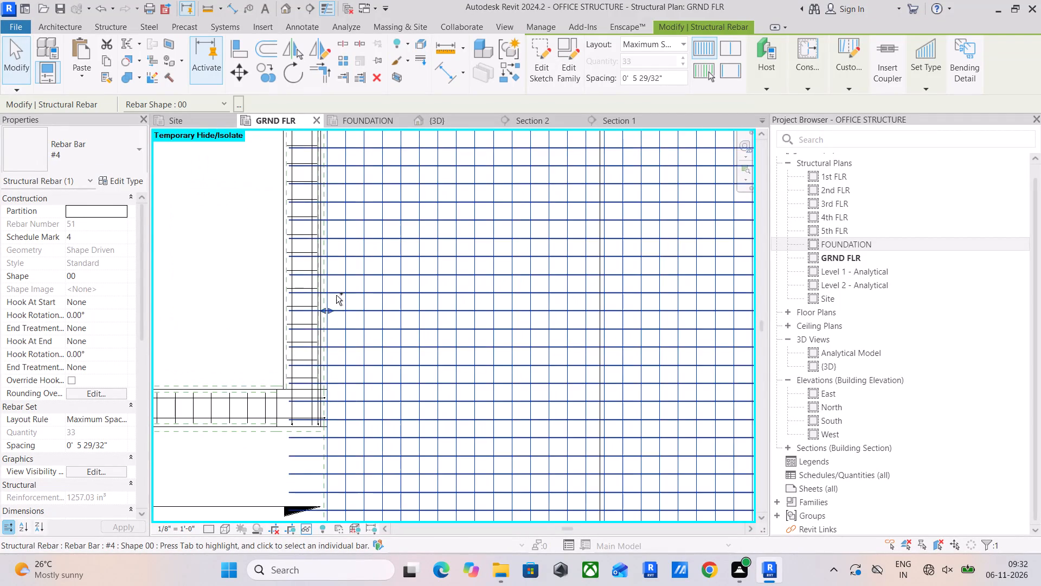
pyautogui.keyDown('ctrl'); pyautogui.click(336, 295); pyautogui.keyUp('ctrl')
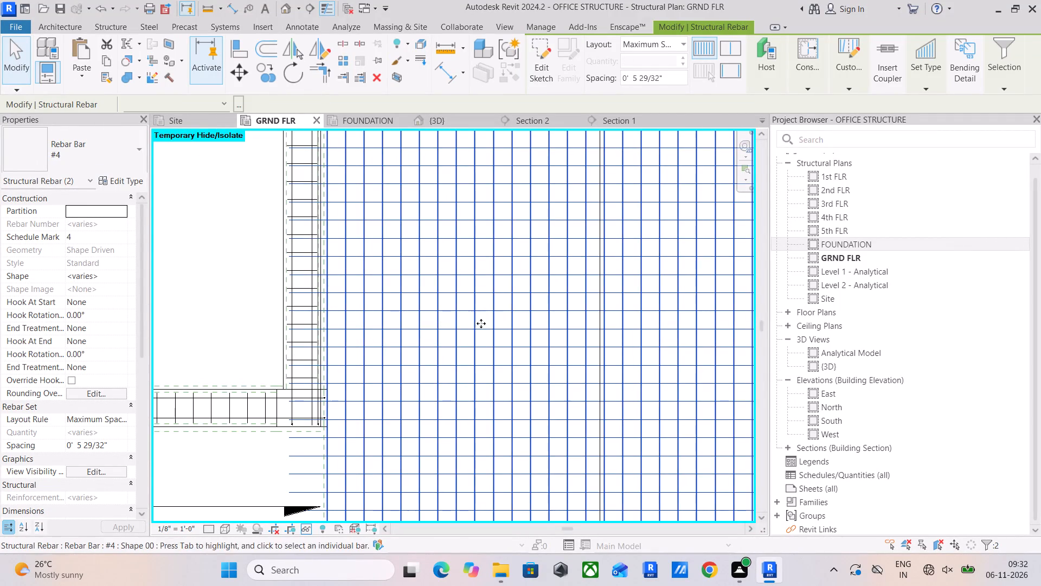
pyautogui.click(262, 78)
pyautogui.scroll(-3, 409, 265)
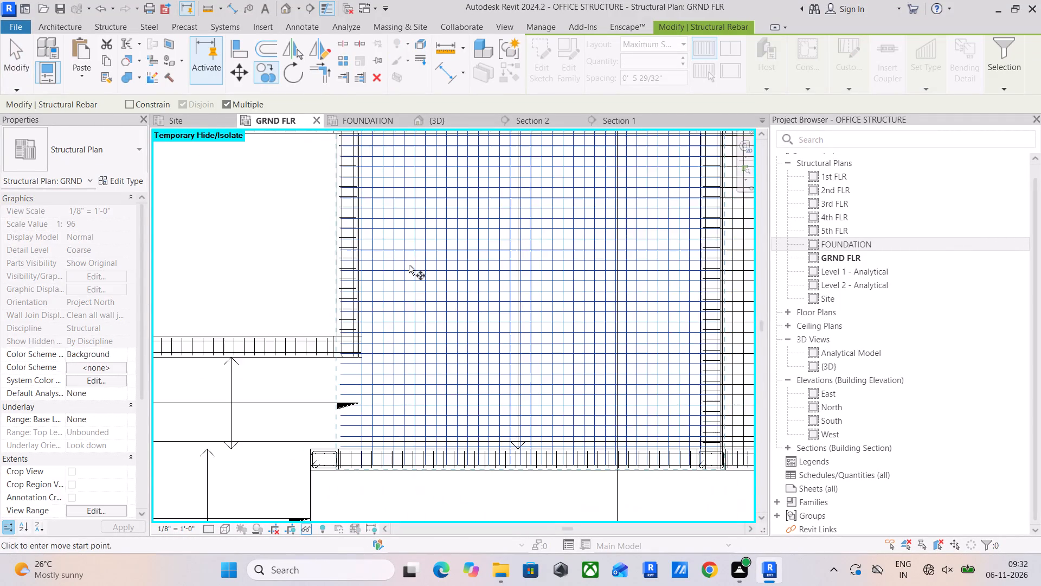
pyautogui.scroll(-4, 409, 265)
pyautogui.moveTo(416, 266); pyautogui.dragTo(439, 409, button='middle')
pyautogui.scroll(4, 606, 330)
pyautogui.scroll(10, 639, 291)
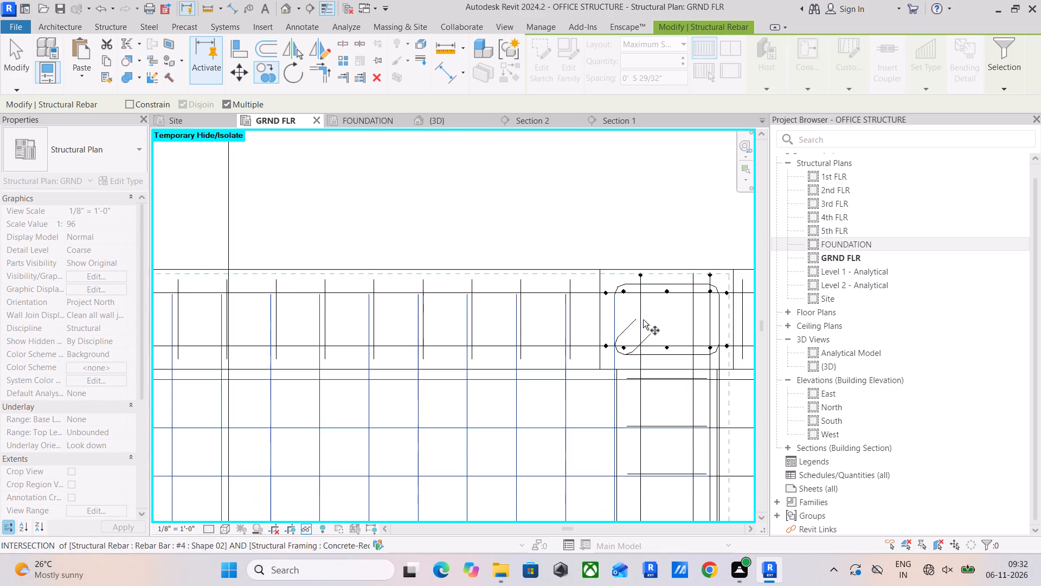
pyautogui.scroll(5, 643, 320)
pyautogui.scroll(5, 615, 388)
pyautogui.click(597, 413)
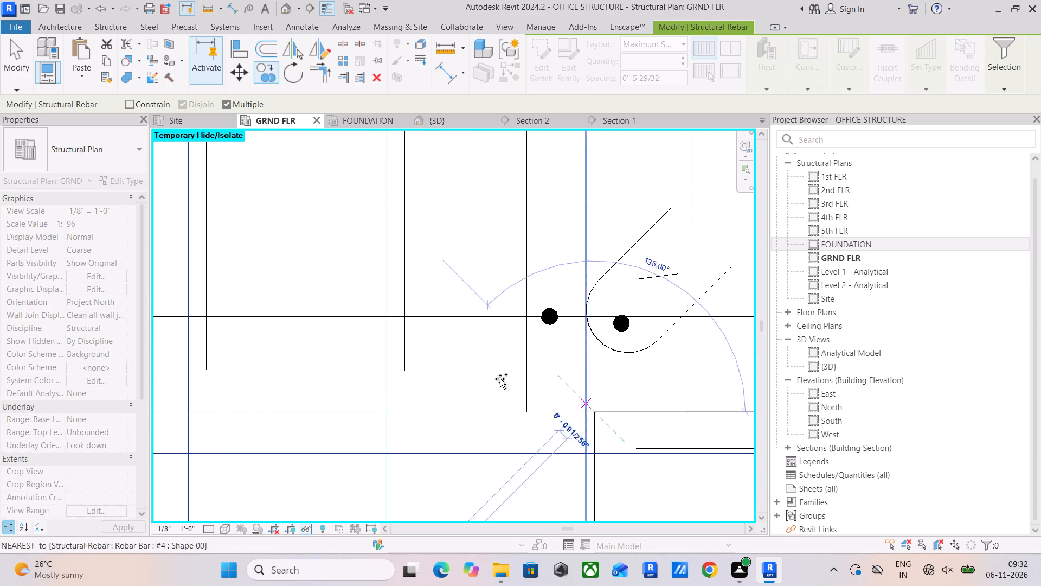
pyautogui.scroll(-13, 400, 367)
pyautogui.moveTo(385, 389); pyautogui.dragTo(669, 389, button='middle')
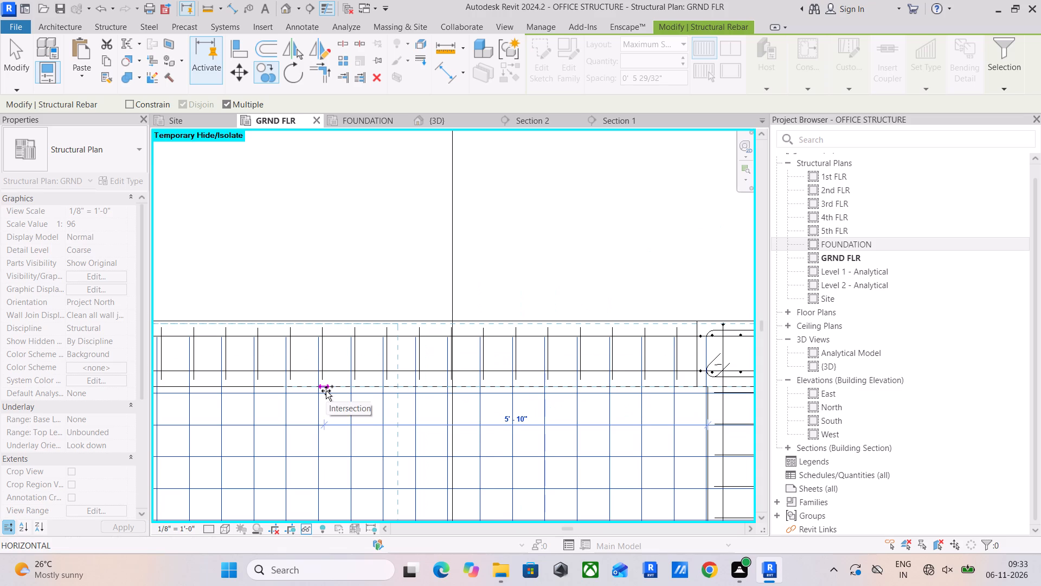
pyautogui.scroll(-3, 326, 391)
pyautogui.moveTo(326, 391); pyautogui.dragTo(415, 391, button='middle')
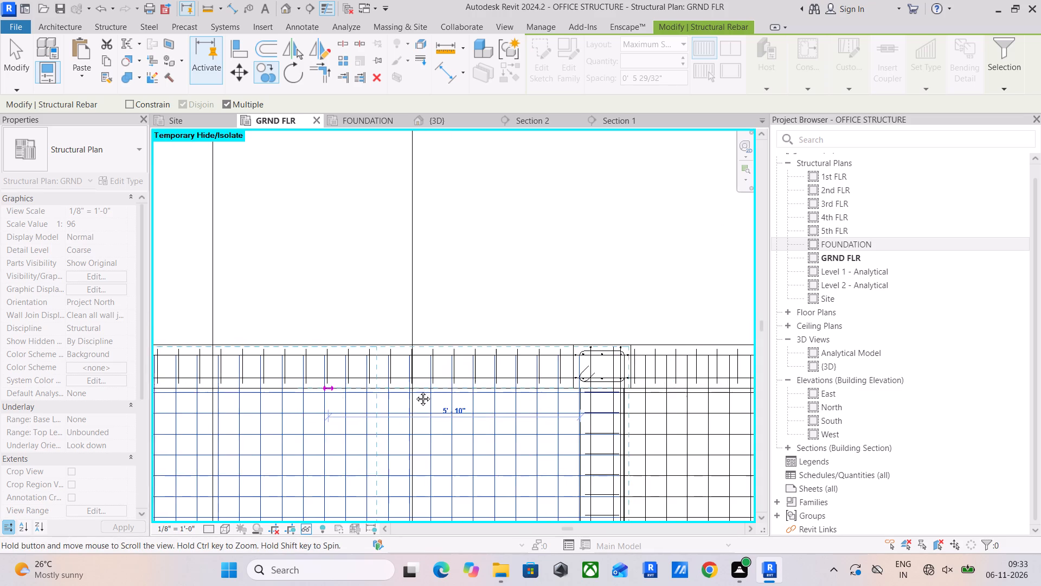
pyautogui.moveTo(415, 391); pyautogui.dragTo(629, 382, button='middle')
pyautogui.scroll(-3, 371, 388)
pyautogui.moveTo(371, 388); pyautogui.dragTo(480, 388, button='middle')
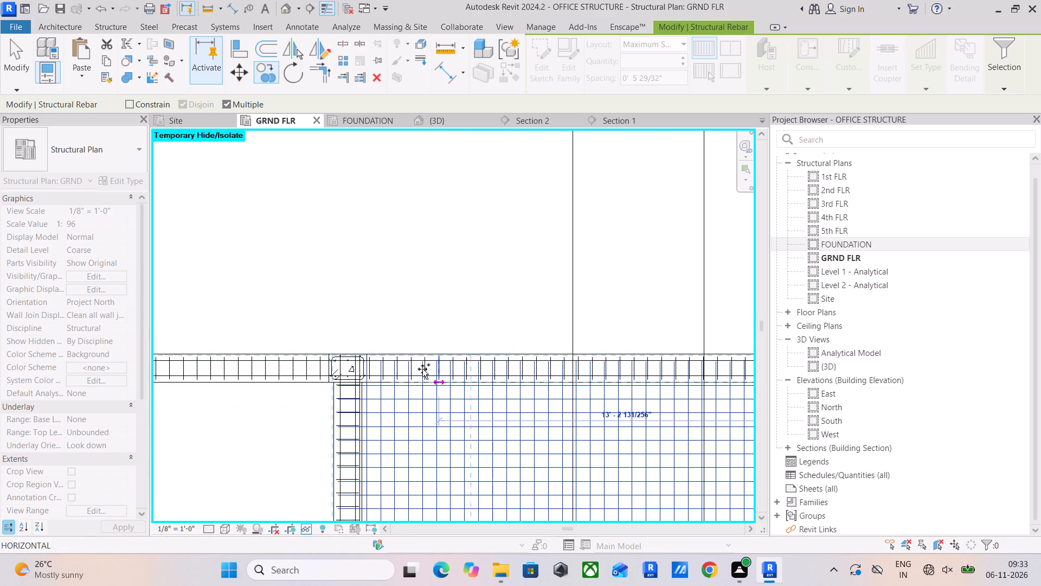
pyautogui.scroll(6, 417, 367)
pyautogui.scroll(5, 290, 381)
pyautogui.moveTo(204, 412); pyautogui.dragTo(410, 431, button='middle')
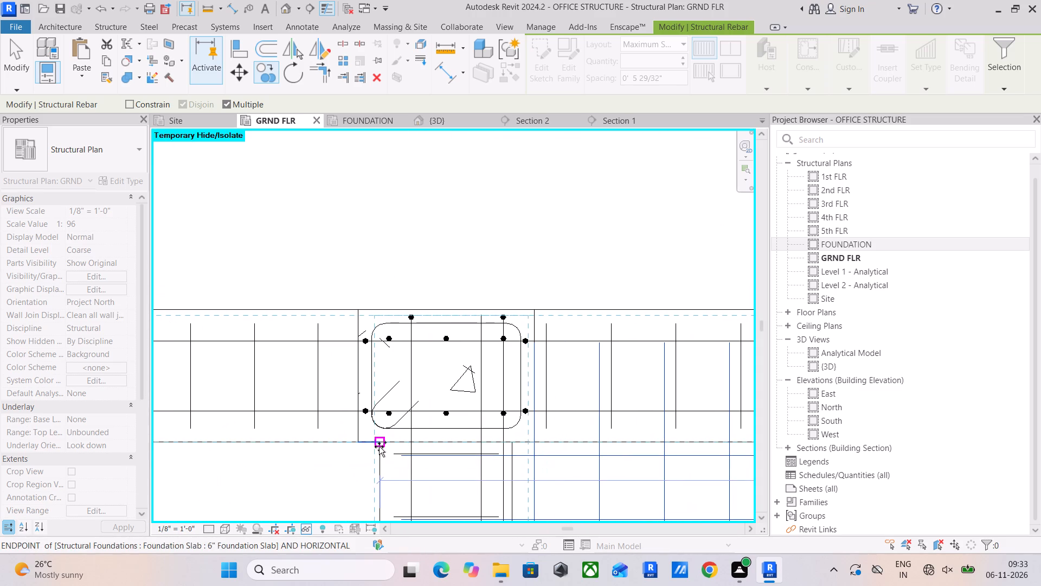
pyautogui.click(379, 446)
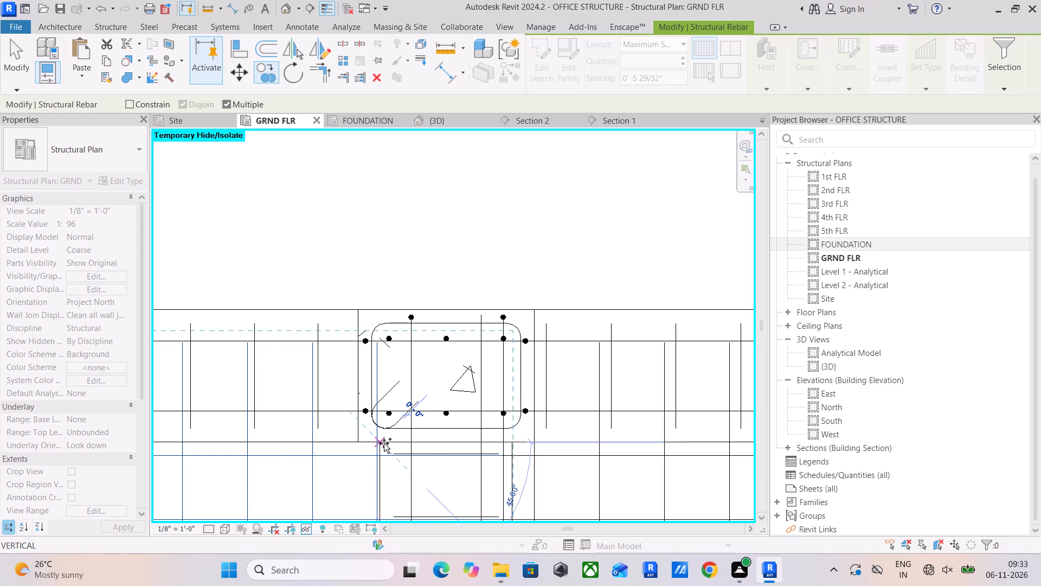
pyautogui.scroll(-8, 328, 398)
pyautogui.moveTo(388, 311); pyautogui.dragTo(467, 309, button='middle')
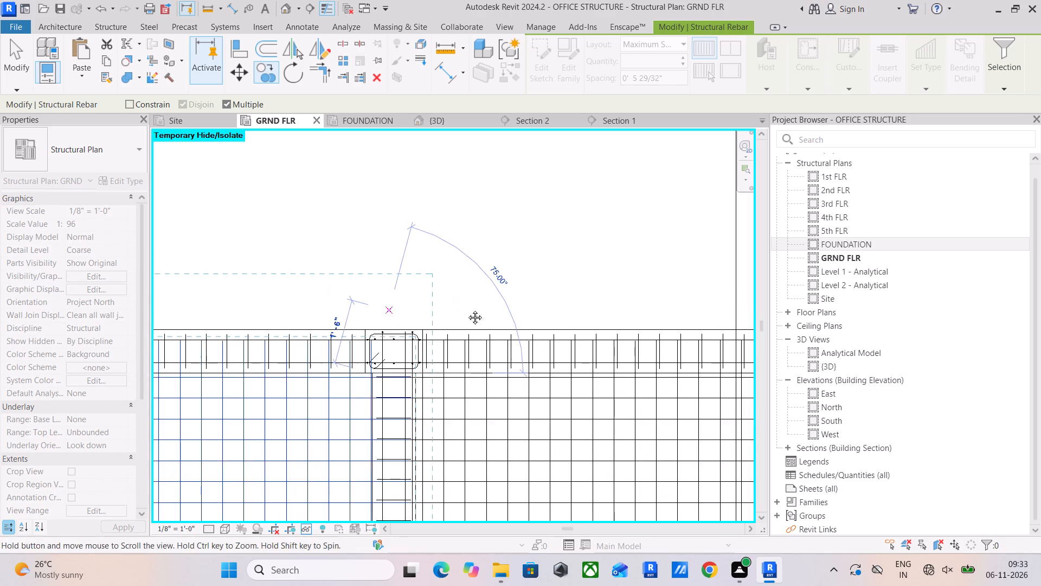
pyautogui.moveTo(467, 309); pyautogui.dragTo(663, 266, button='middle')
pyautogui.scroll(-5, 631, 276)
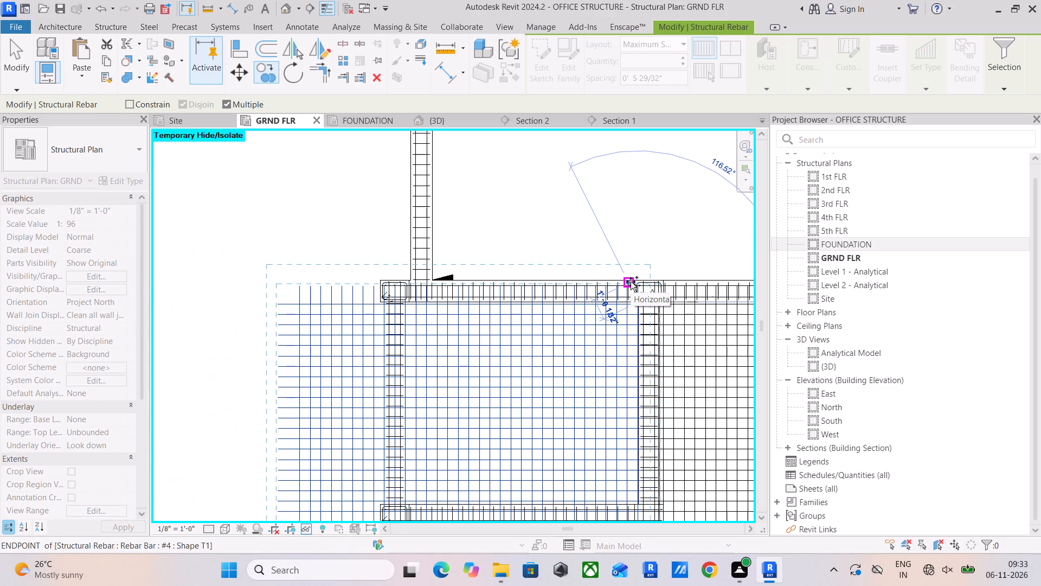
pyautogui.press('Escape')
pyautogui.press('Escape')
pyautogui.press('Escape')
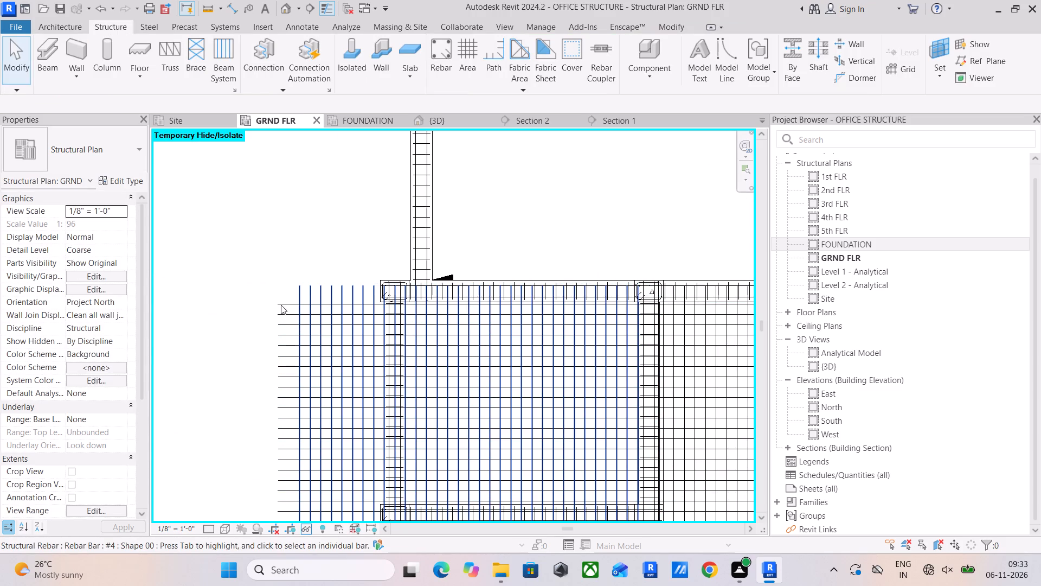
# Shorten the copied bent #4 bars at their west ends so they stop within the westernmost beam, near its outer face.
pyautogui.click(281, 305)
pyautogui.moveTo(280, 303); pyautogui.dragTo(381, 316)
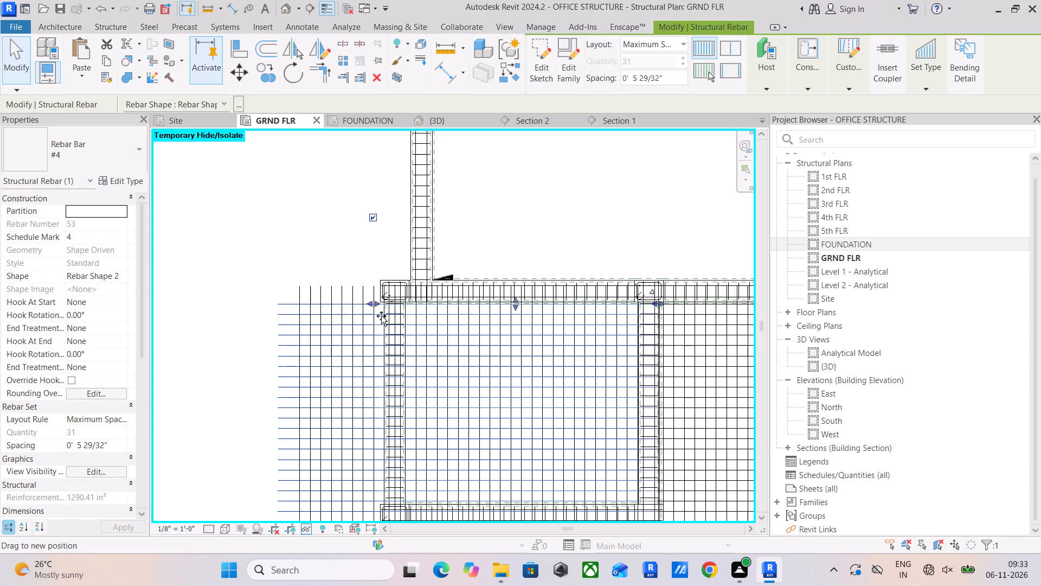
pyautogui.moveTo(381, 316); pyautogui.dragTo(402, 316)
pyautogui.scroll(13, 395, 303)
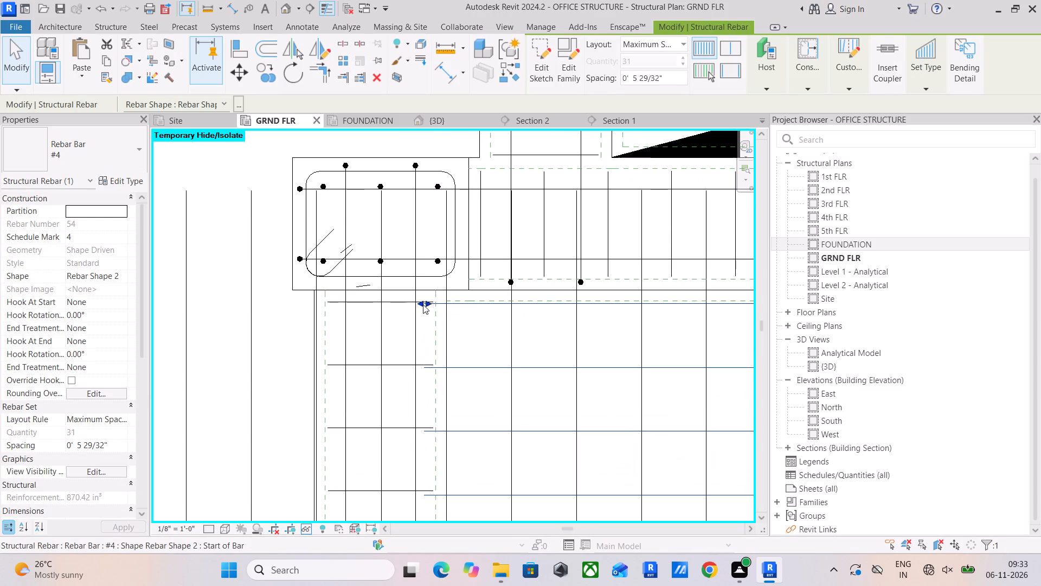
pyautogui.moveTo(421, 304); pyautogui.dragTo(334, 322)
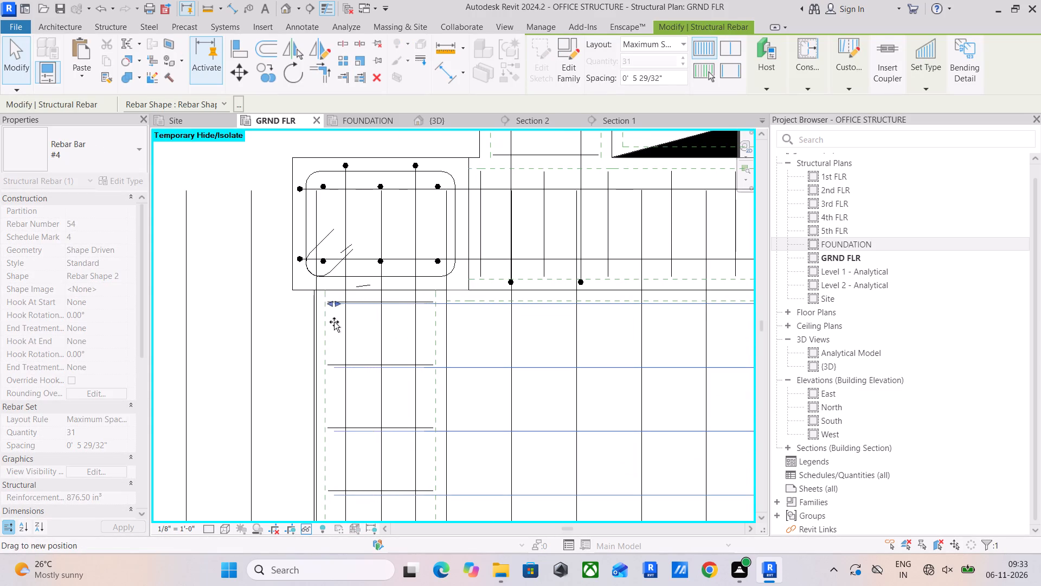
pyautogui.moveTo(334, 322); pyautogui.dragTo(326, 333)
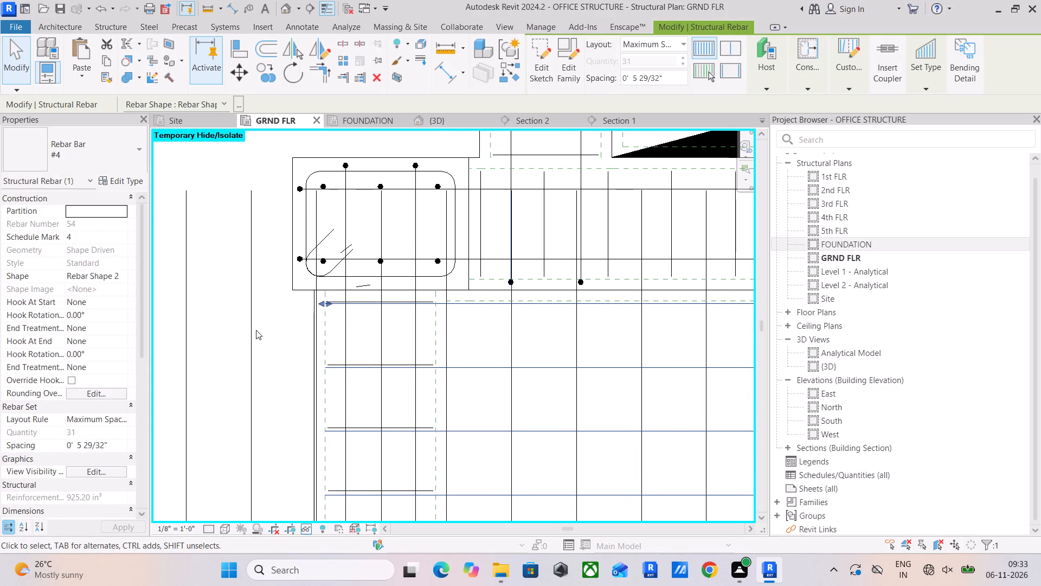
# Reduce the copied straight #4 bar set's distribution so its westernmost bar sits at the inner face of the west beam.
pyautogui.click(256, 330)
pyautogui.scroll(-13, 435, 235)
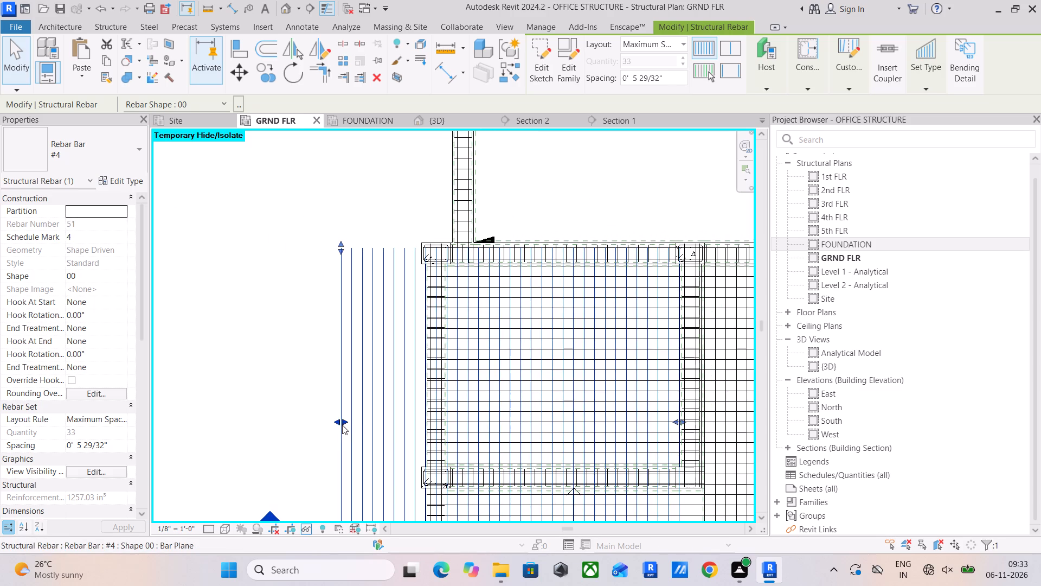
pyautogui.moveTo(344, 422); pyautogui.dragTo(440, 432)
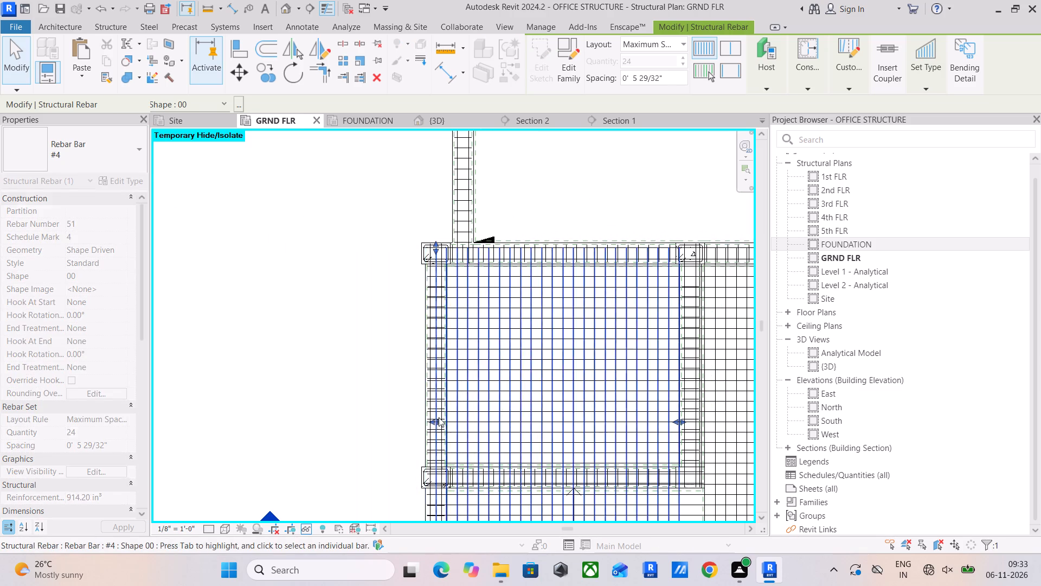
pyautogui.scroll(10, 438, 413)
pyautogui.moveTo(430, 439); pyautogui.dragTo(467, 442)
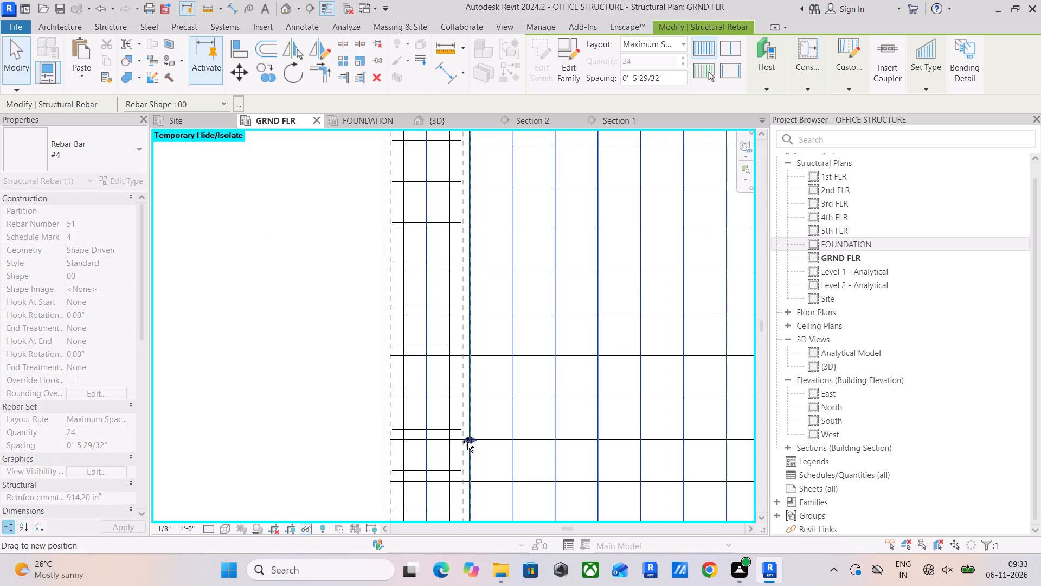
pyautogui.moveTo(467, 442); pyautogui.dragTo(476, 443)
pyautogui.scroll(-4, 486, 416)
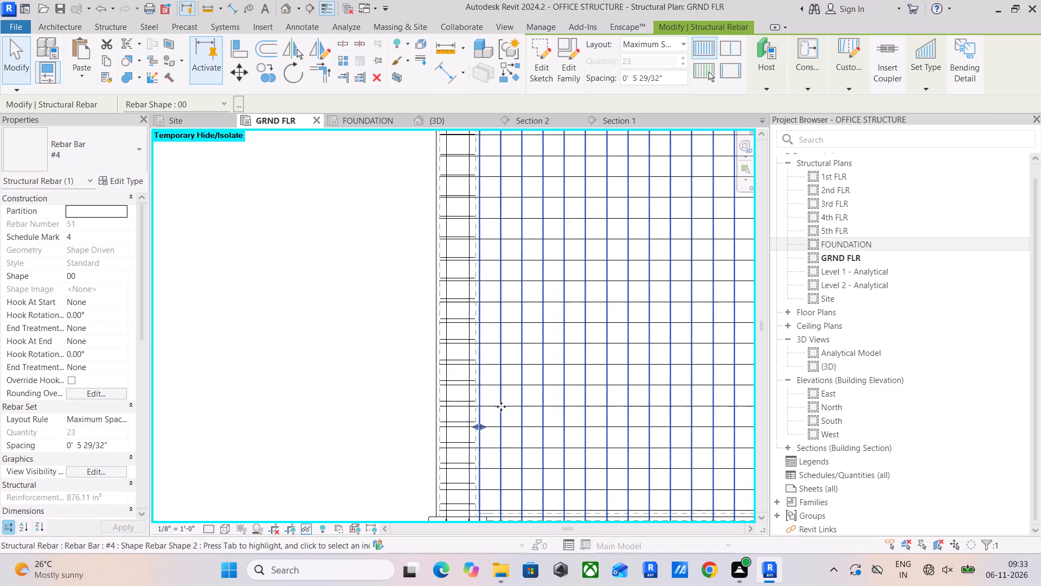
# Shorten the copied straight #4 bars at their south ends to finish inside the bay's south beam, near its outer face.
pyautogui.scroll(-6, 501, 406)
pyautogui.moveTo(555, 406); pyautogui.dragTo(530, 249, button='middle')
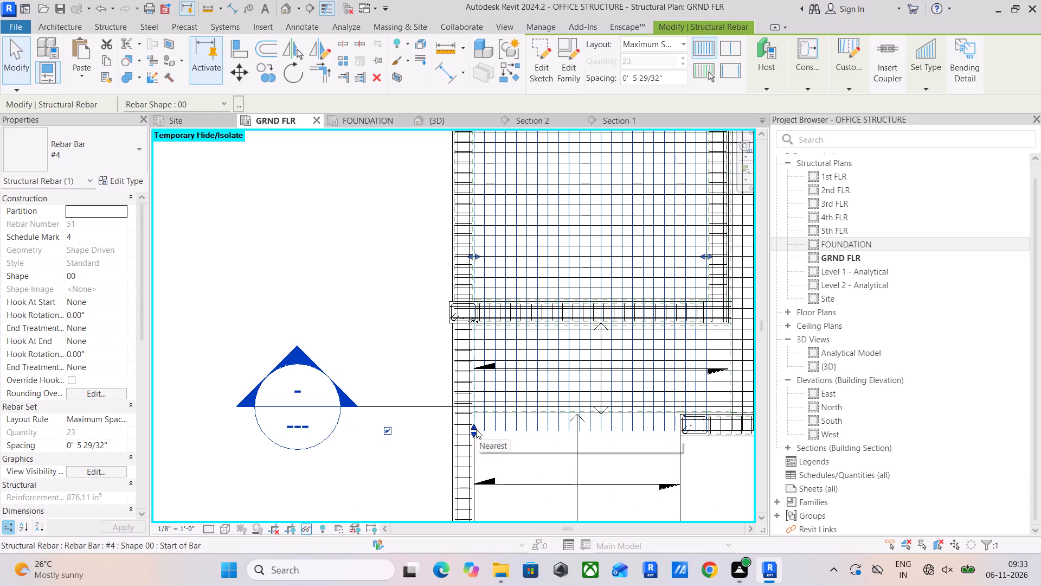
pyautogui.moveTo(473, 428); pyautogui.dragTo(480, 311)
pyautogui.scroll(5, 480, 307)
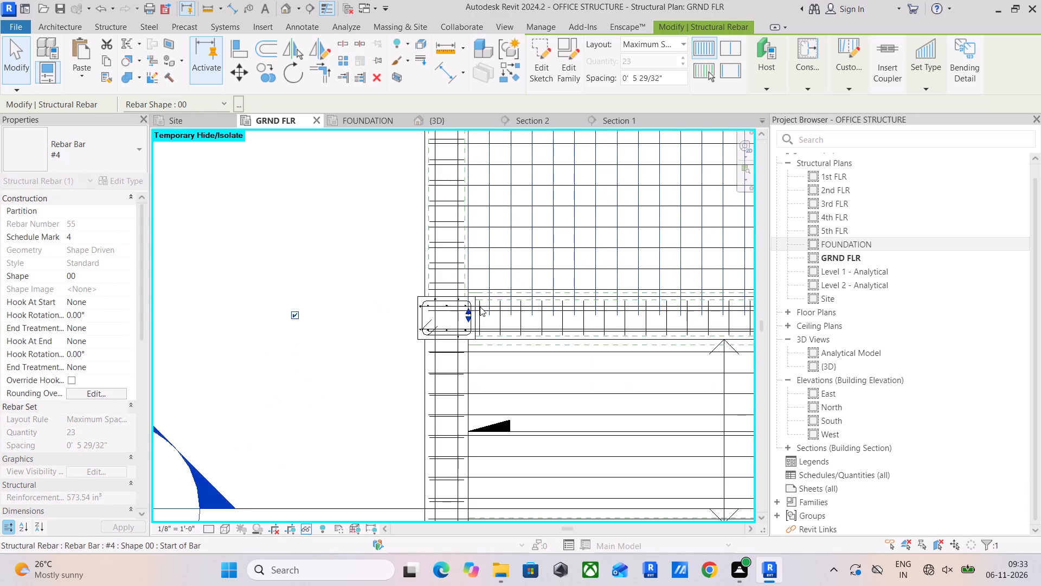
pyautogui.scroll(10, 480, 307)
pyautogui.moveTo(455, 340); pyautogui.dragTo(457, 360)
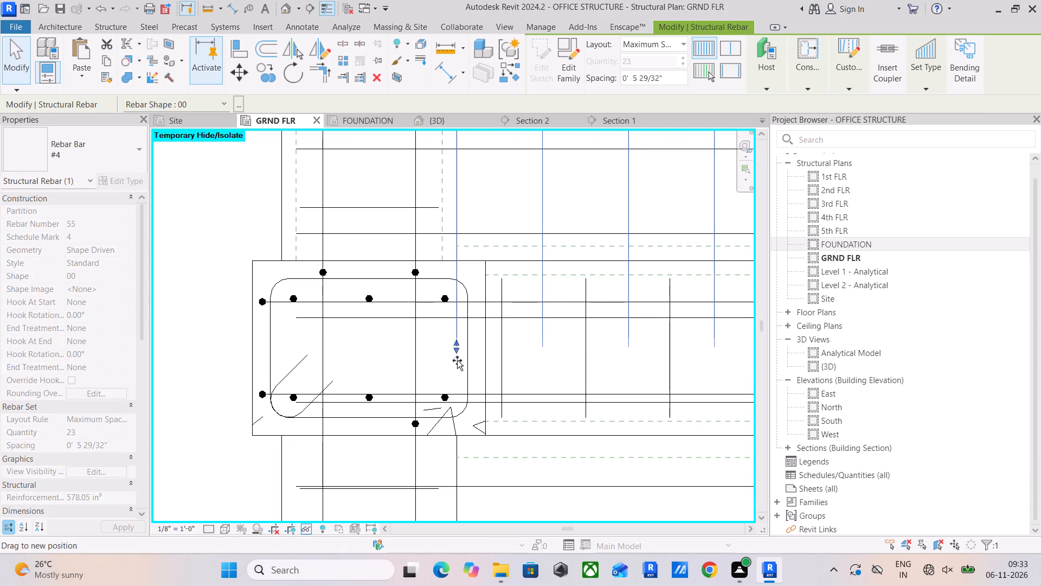
pyautogui.moveTo(457, 360); pyautogui.dragTo(457, 418)
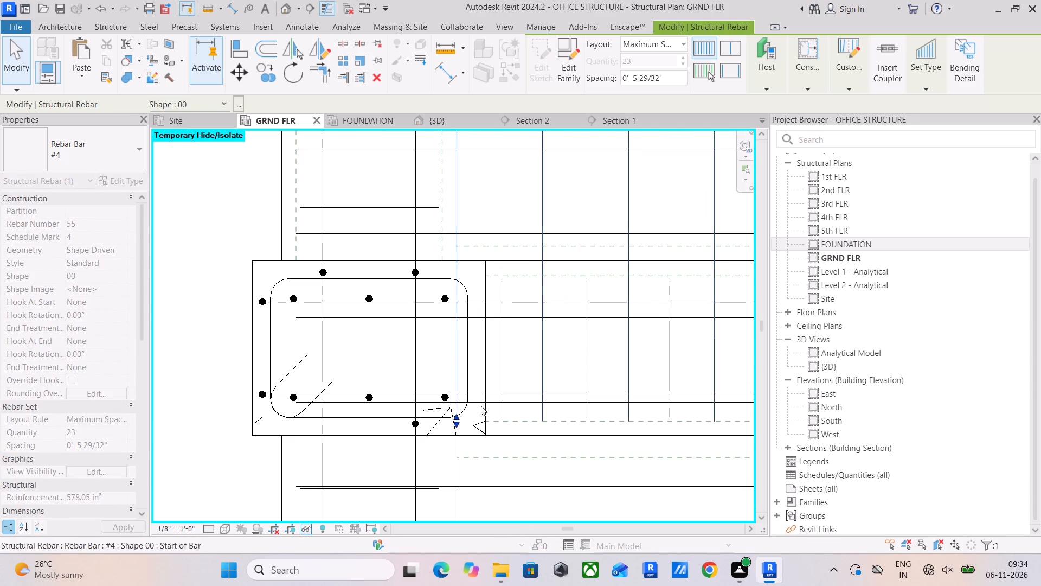
pyautogui.scroll(-15, 548, 343)
pyautogui.moveTo(608, 330); pyautogui.dragTo(432, 512, button='middle')
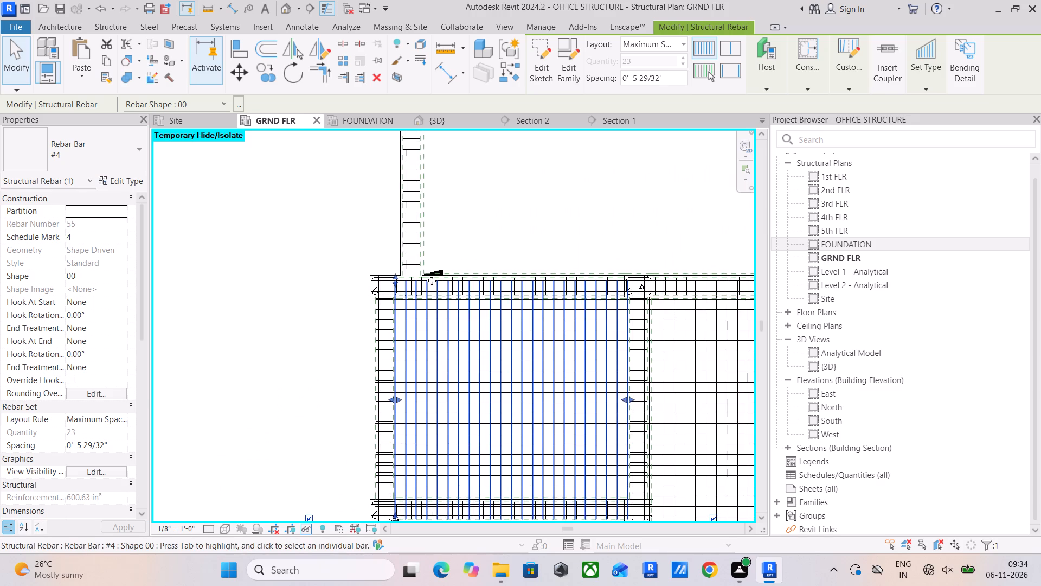
pyautogui.click(515, 192)
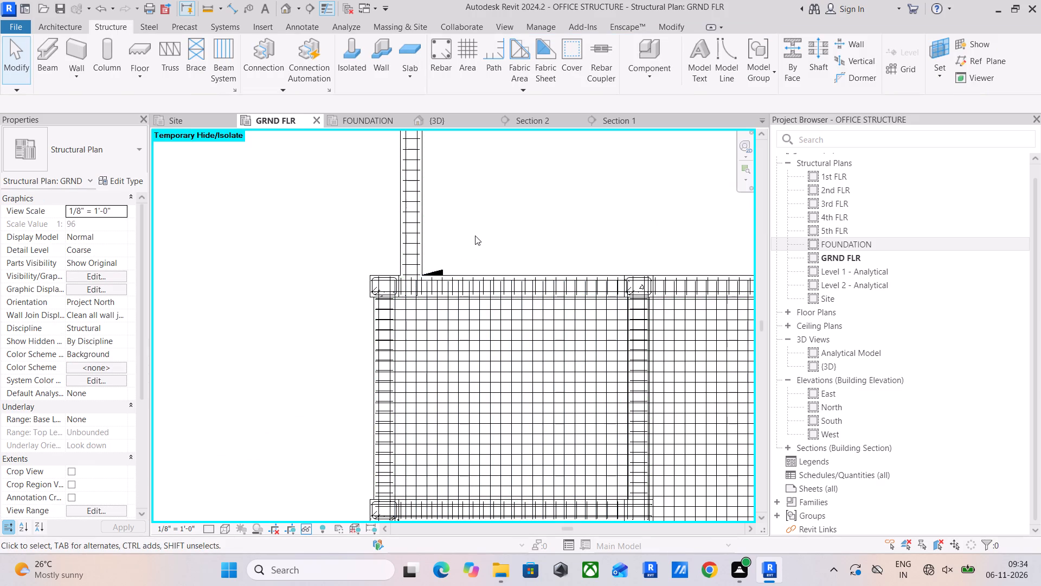
# Reduce the bent #4 bar set's distribution in the westernmost bay so its southernmost bar sits at the south beam's inner face.
pyautogui.scroll(-4, 529, 256)
pyautogui.moveTo(535, 254); pyautogui.dragTo(473, 143, button='middle')
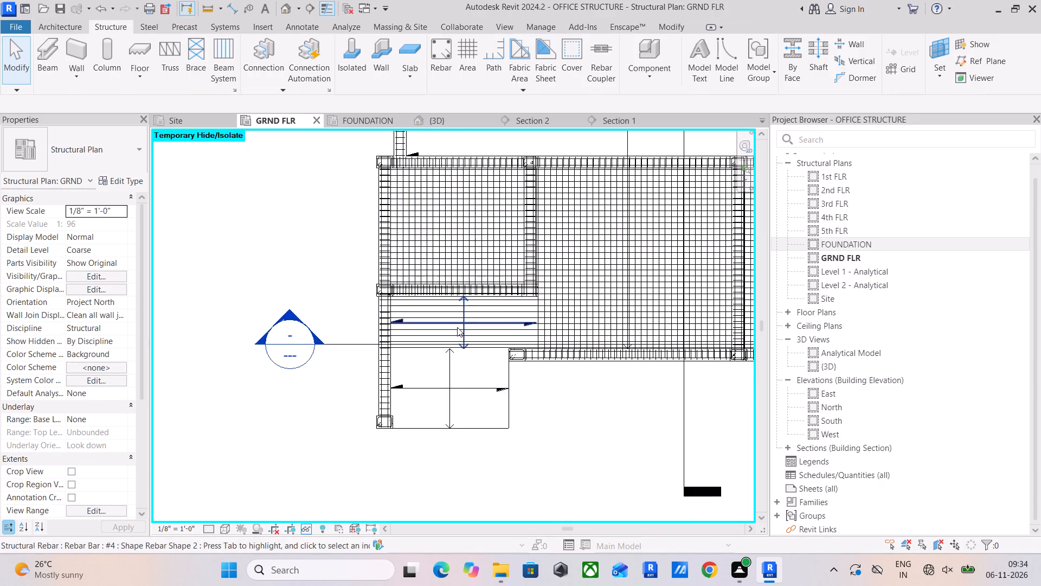
pyautogui.scroll(4, 442, 311)
pyautogui.click(428, 354)
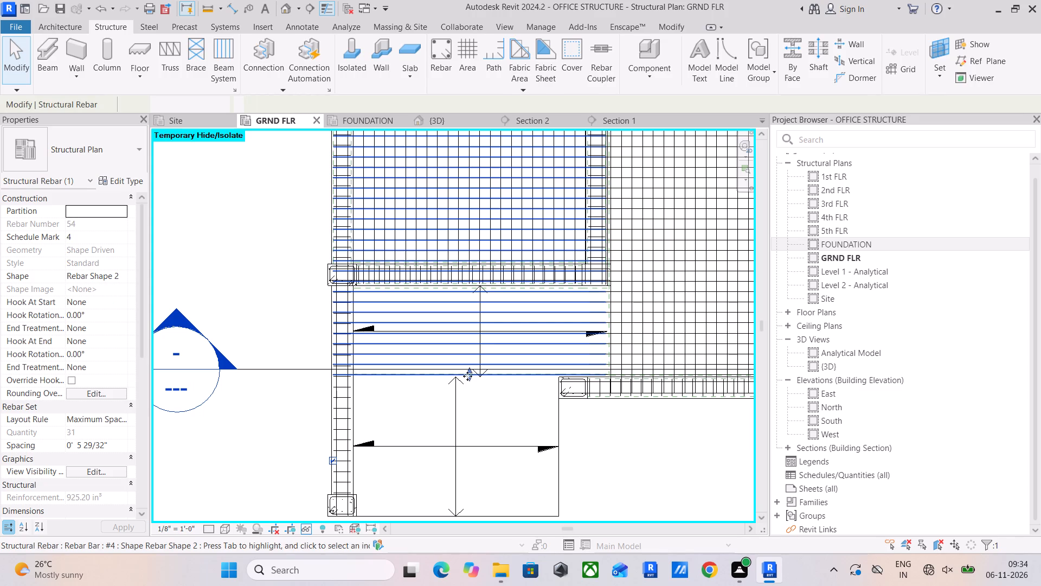
pyautogui.moveTo(467, 369); pyautogui.dragTo(477, 280)
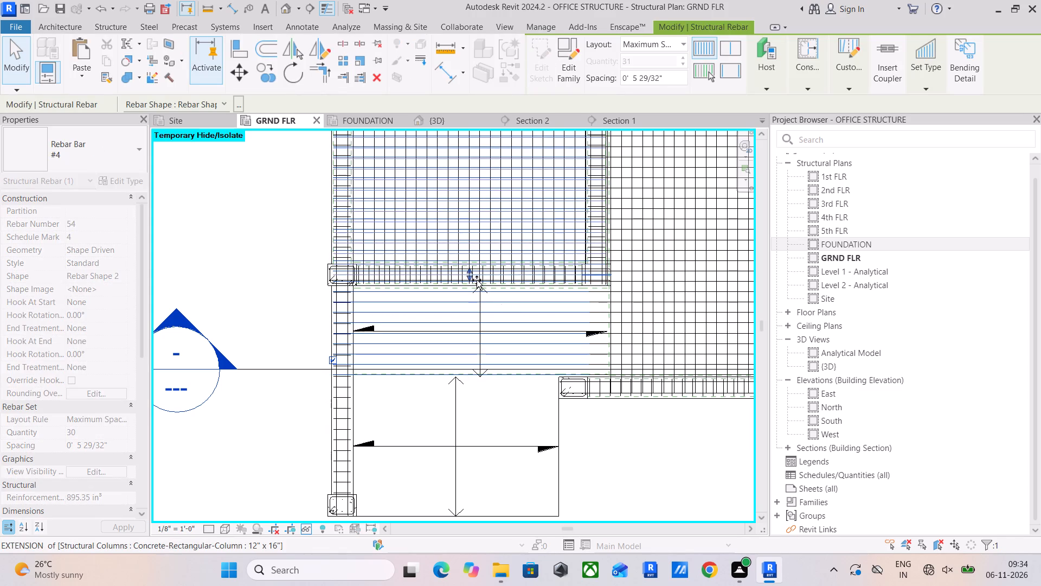
pyautogui.moveTo(477, 280); pyautogui.dragTo(476, 265)
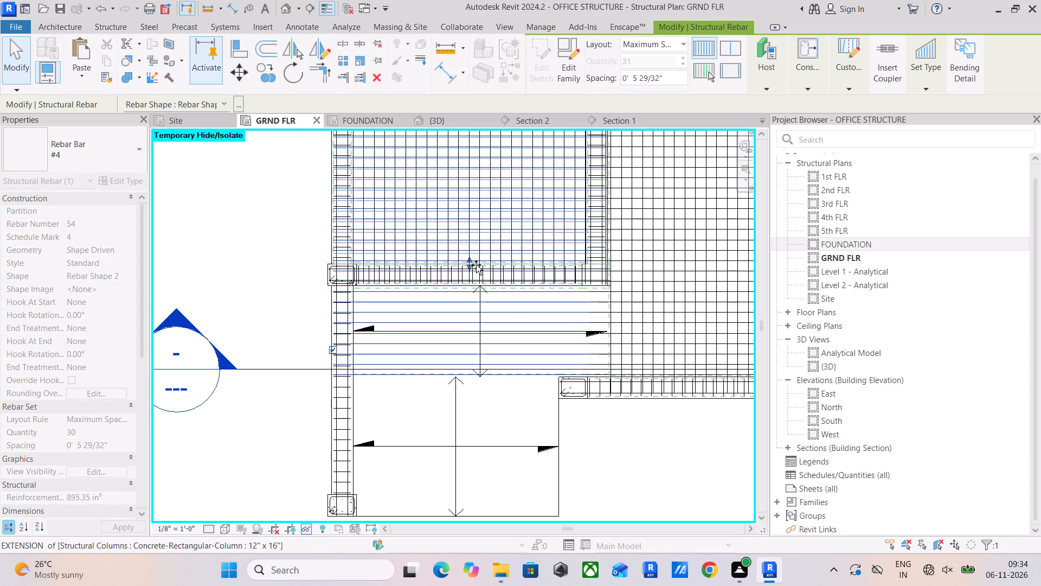
pyautogui.moveTo(476, 265); pyautogui.dragTo(475, 262)
pyautogui.scroll(10, 475, 262)
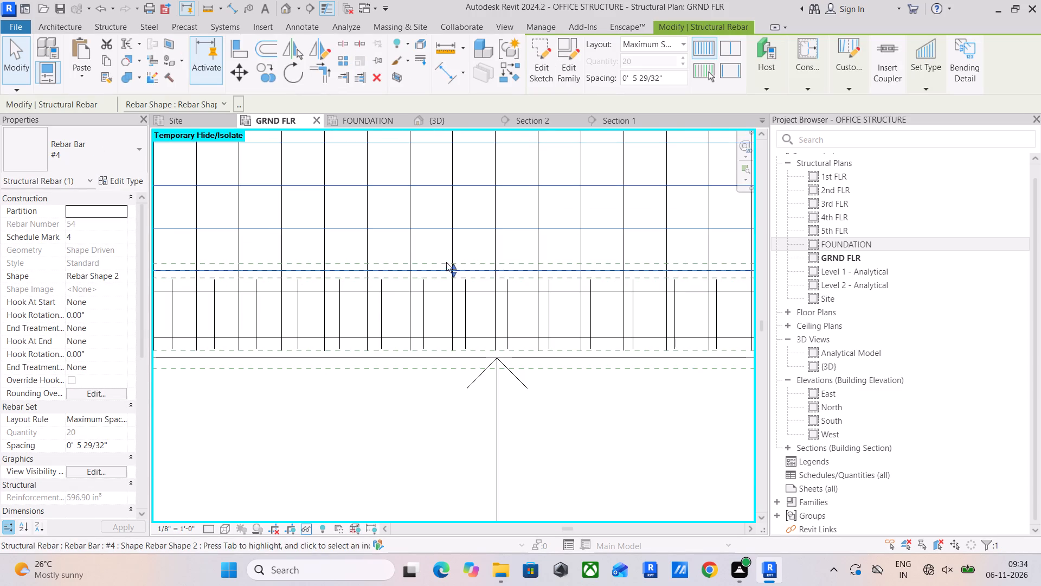
pyautogui.scroll(-4, 408, 337)
pyautogui.moveTo(407, 342); pyautogui.dragTo(415, 312, button='middle')
pyautogui.click(384, 352)
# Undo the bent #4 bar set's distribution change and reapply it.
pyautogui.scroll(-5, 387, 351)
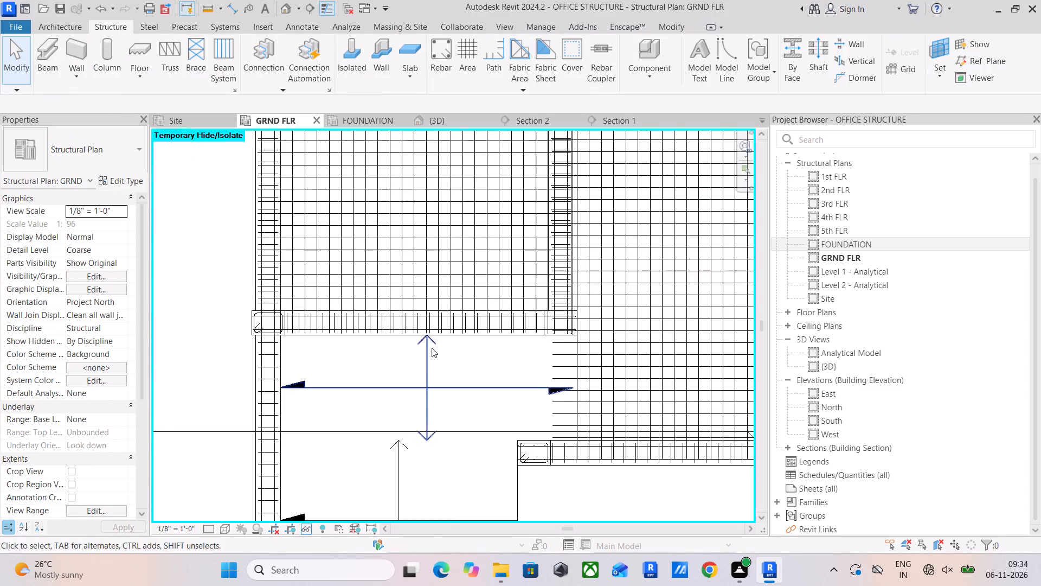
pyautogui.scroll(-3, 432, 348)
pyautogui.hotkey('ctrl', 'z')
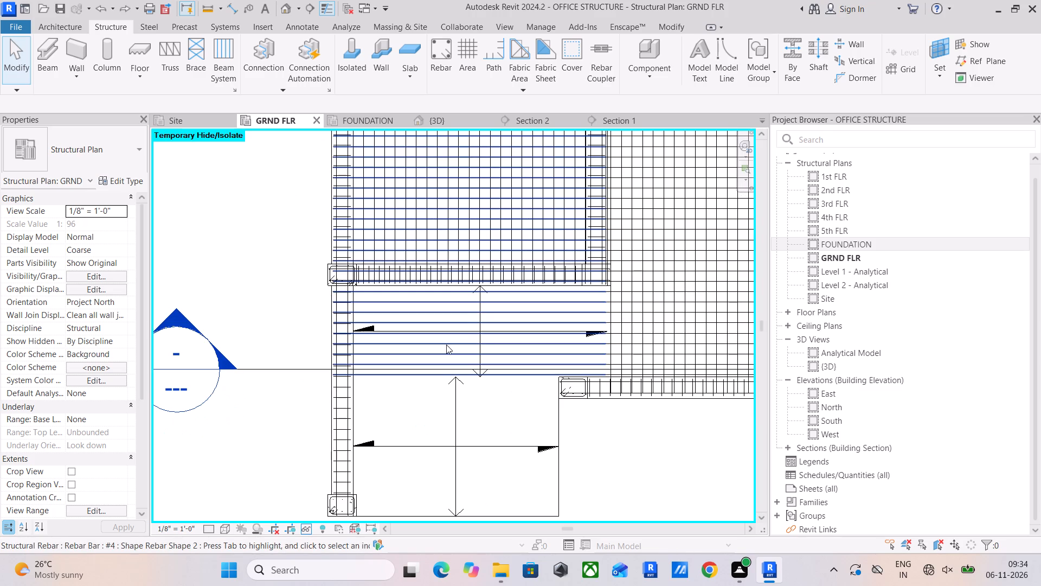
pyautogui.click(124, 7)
# Save the office structure project.
pyautogui.hotkey('ctrl', 's')
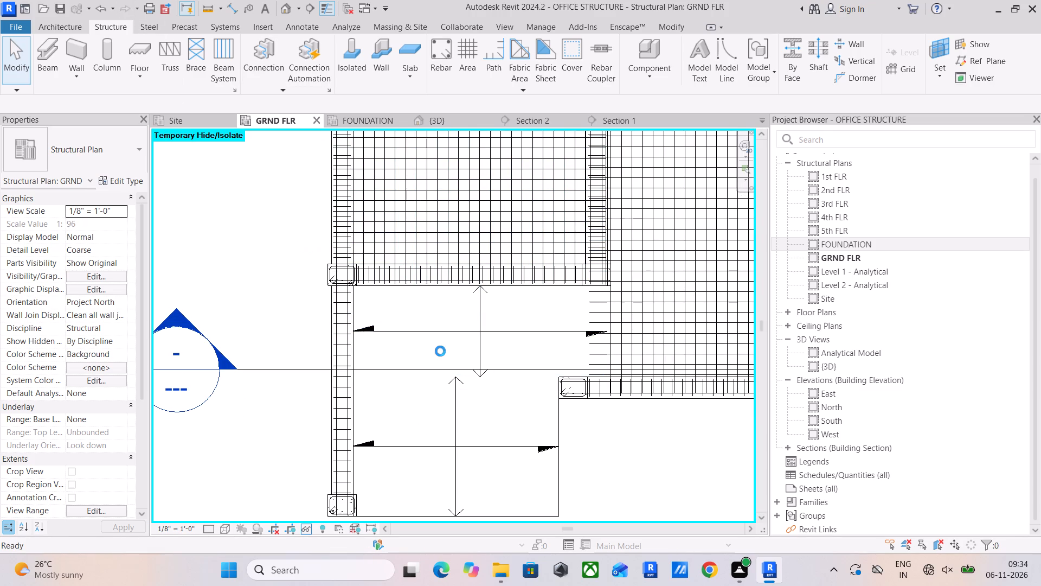
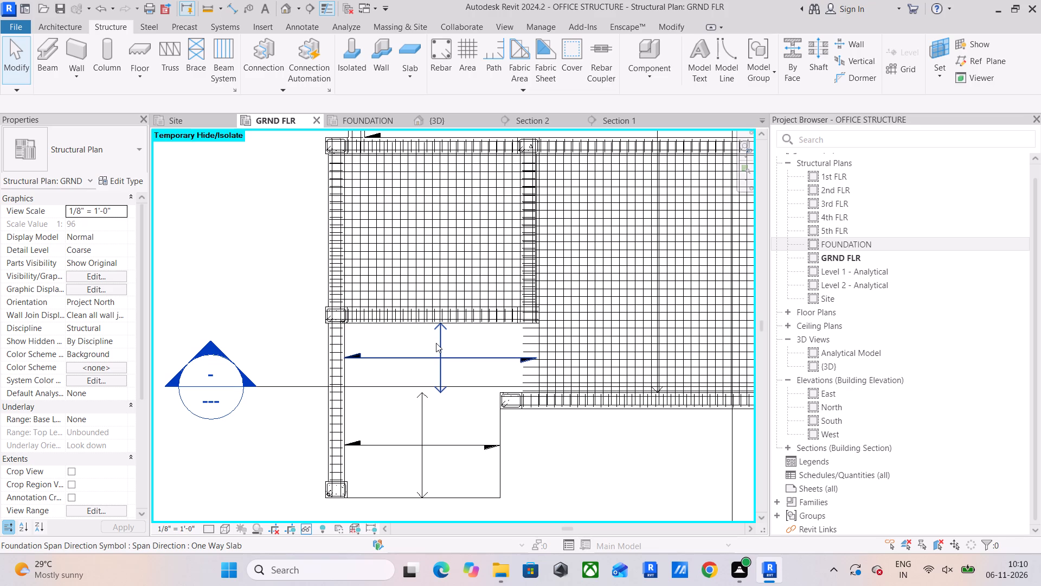
# Copy the two perpendicular #4 rebar sets from the left reinforced slab bay into the unreinforced bay directly below its lower beam.
pyautogui.scroll(5, 392, 328)
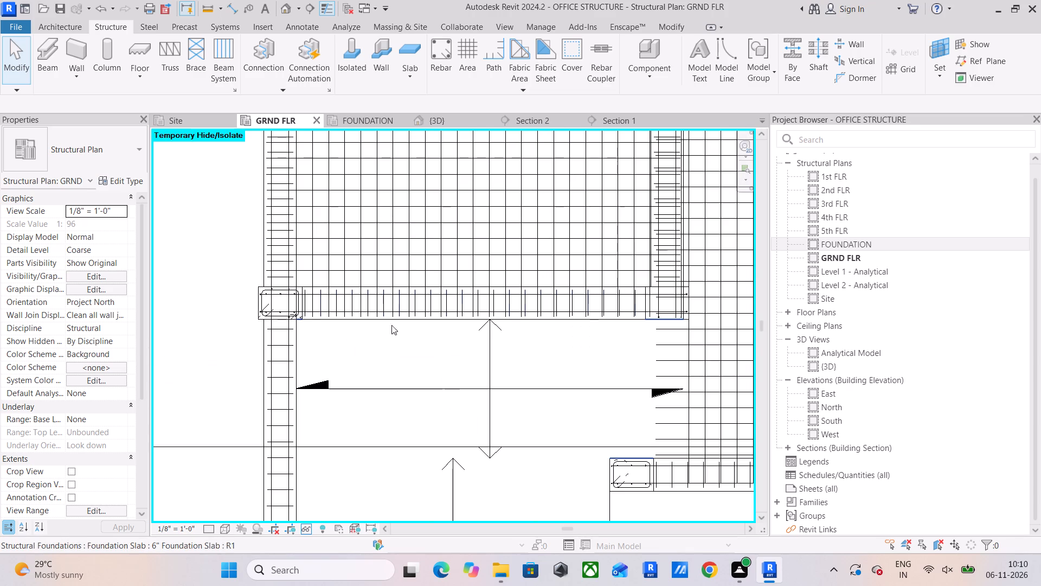
pyautogui.click(355, 262)
pyautogui.click(365, 263)
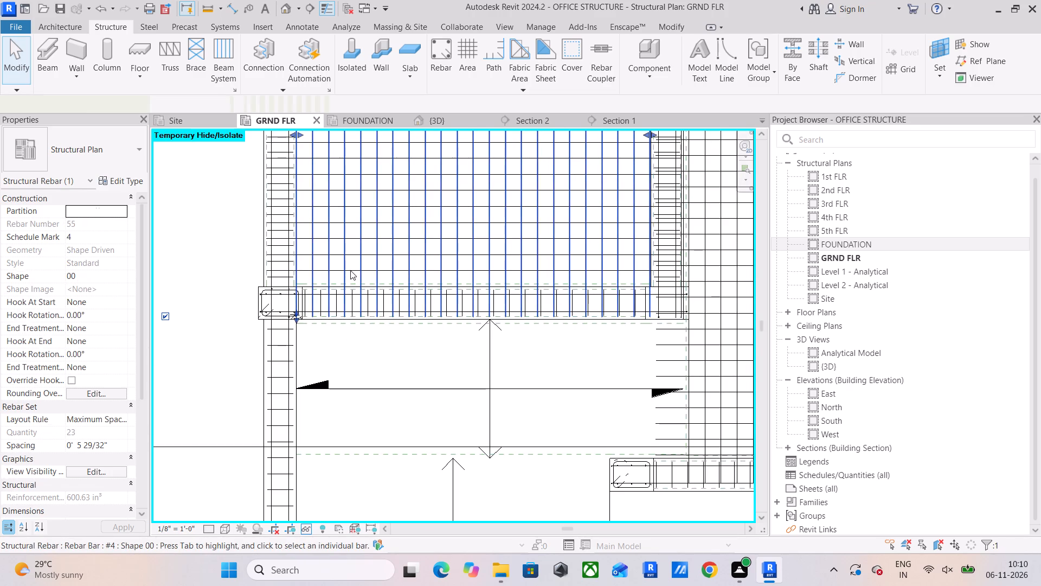
pyautogui.scroll(10, 350, 269)
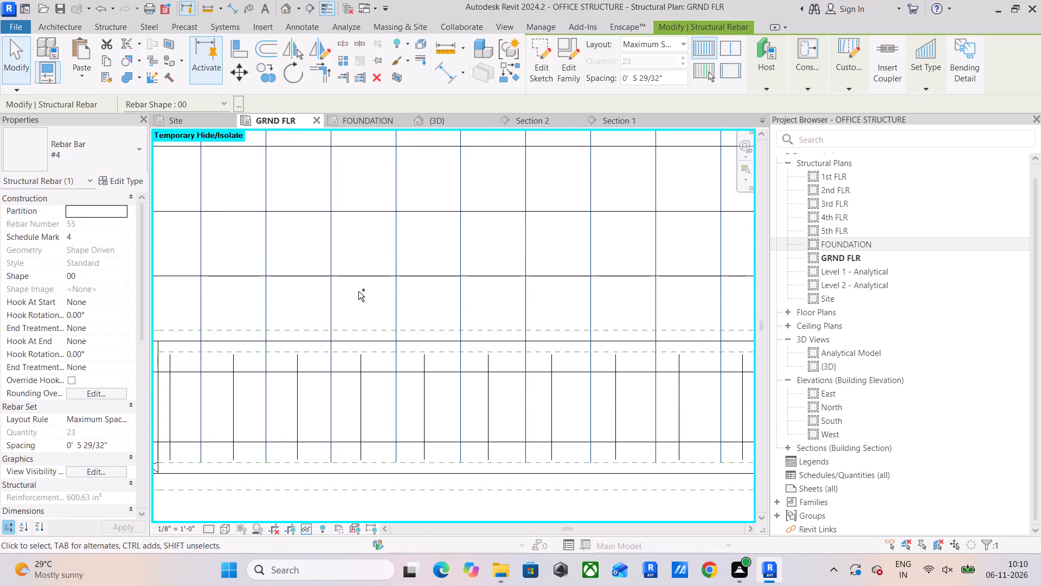
pyautogui.keyDown('ctrl'); pyautogui.click(361, 278); pyautogui.keyUp('ctrl')
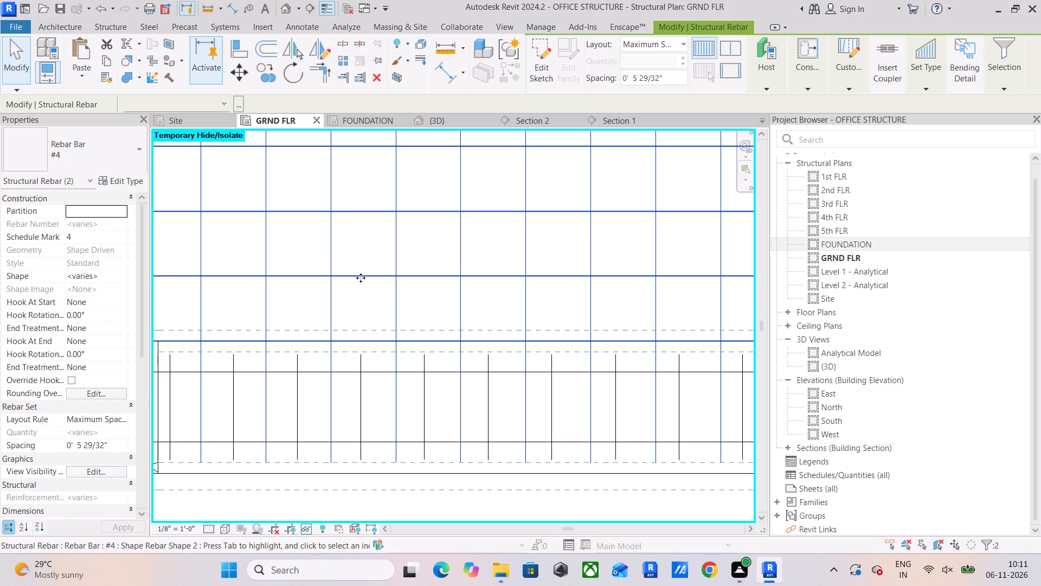
pyautogui.scroll(-8, 389, 346)
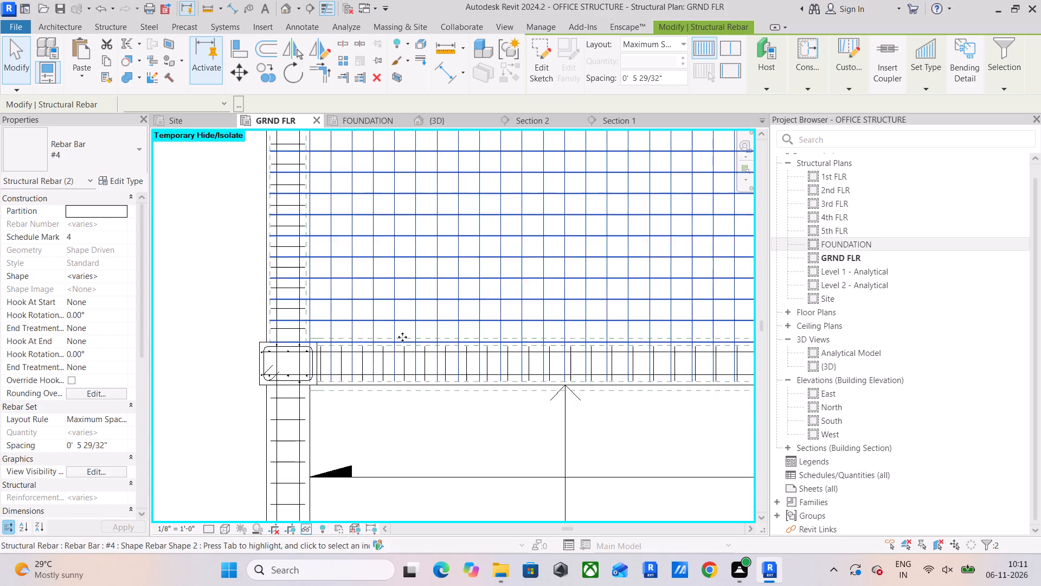
pyautogui.scroll(-2, 402, 337)
pyautogui.click(271, 74)
pyautogui.scroll(-3, 610, 385)
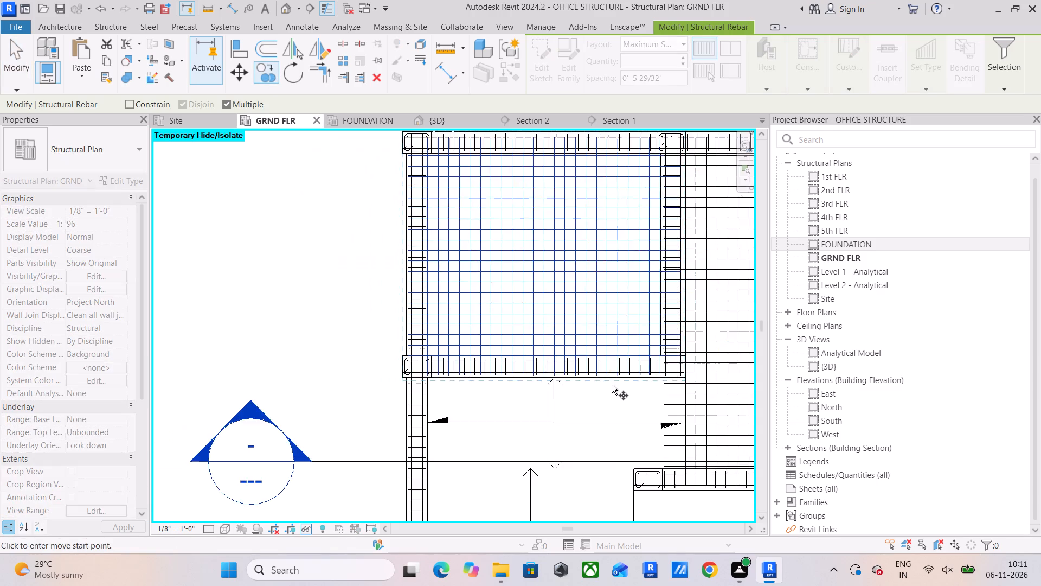
pyautogui.moveTo(616, 382); pyautogui.dragTo(526, 495, button='middle')
pyautogui.scroll(8, 556, 239)
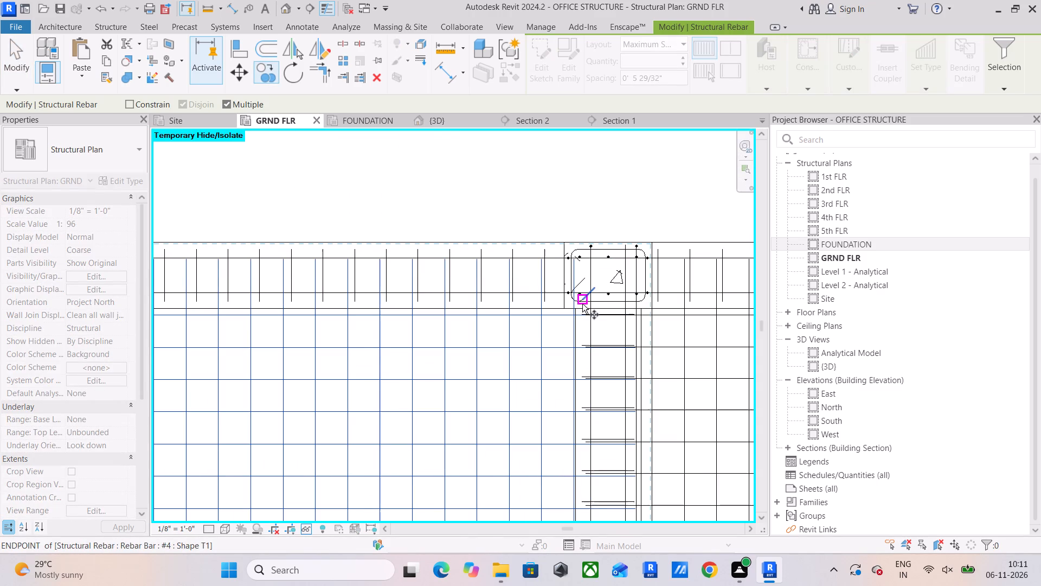
pyautogui.scroll(9, 575, 308)
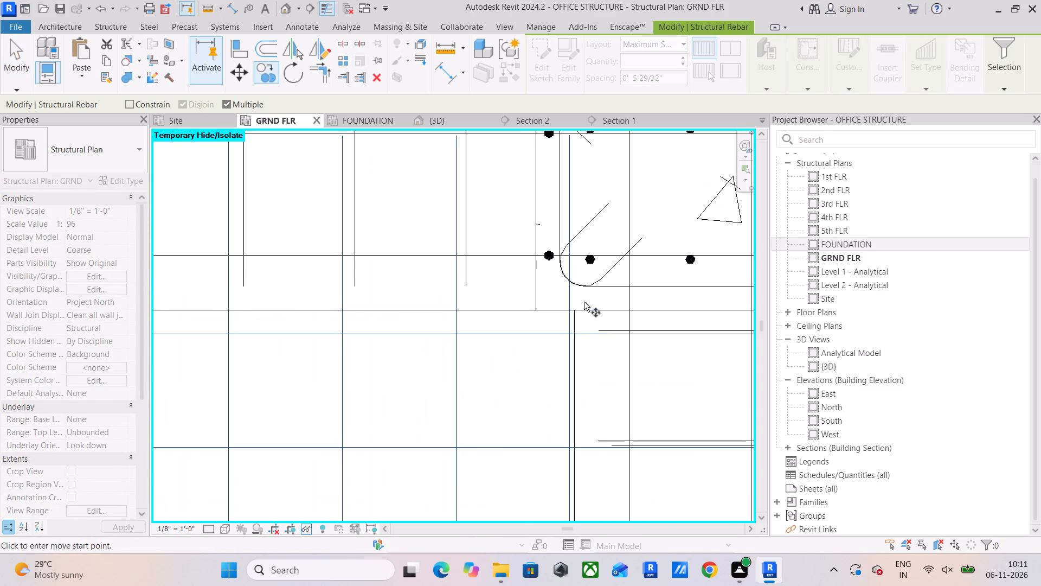
pyautogui.click(575, 310)
pyautogui.scroll(-5, 575, 310)
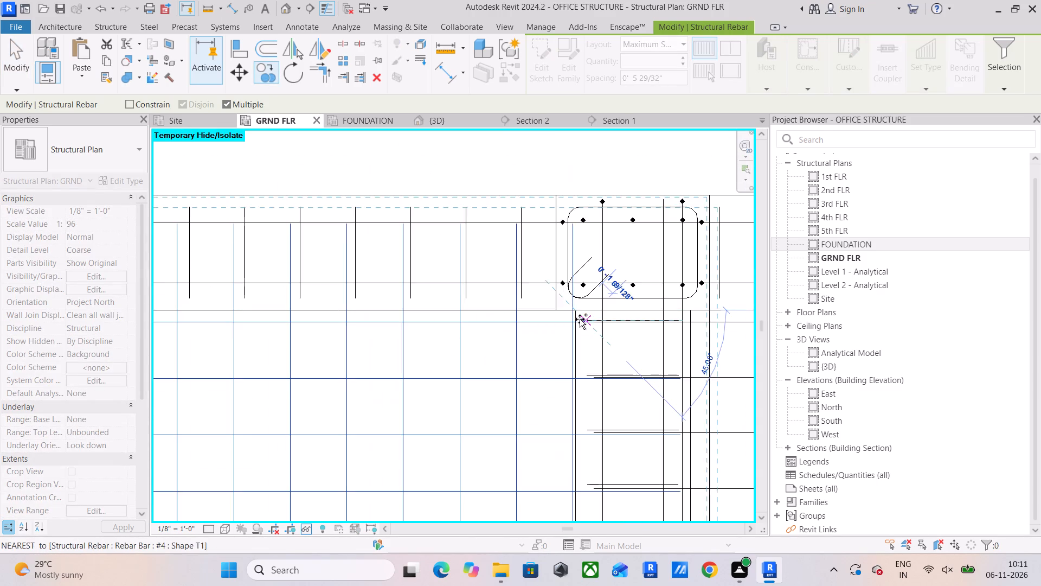
pyautogui.scroll(-5, 580, 324)
pyautogui.scroll(-10, 560, 364)
pyautogui.moveTo(544, 380); pyautogui.dragTo(574, 228, button='middle')
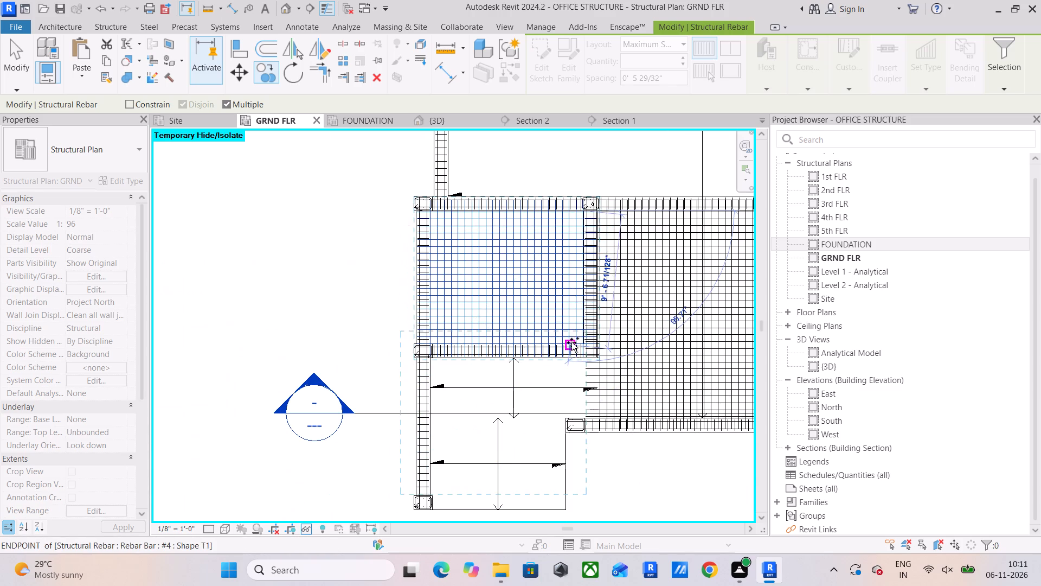
pyautogui.scroll(18, 586, 361)
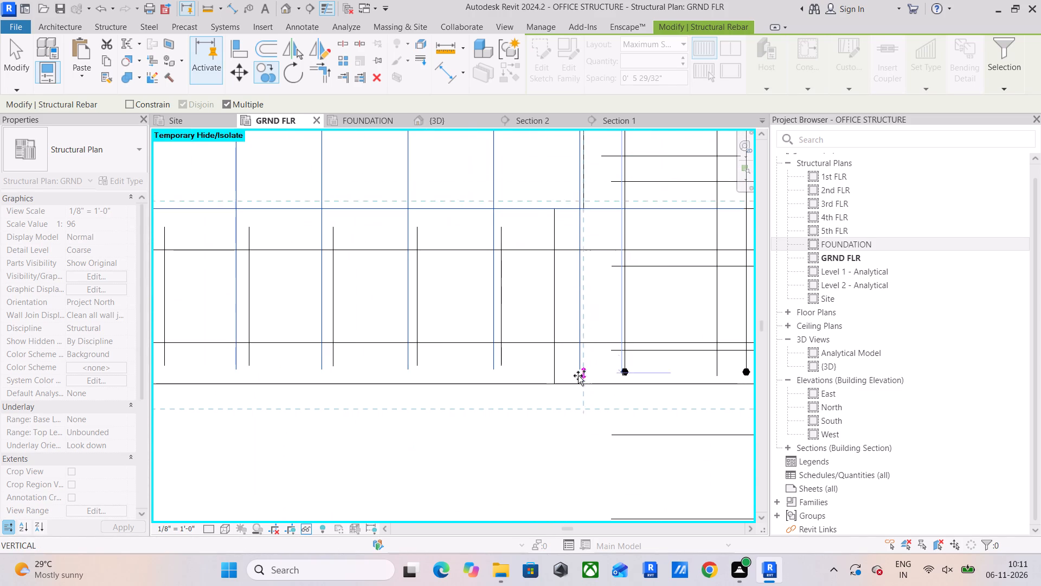
pyautogui.click(582, 385)
pyautogui.scroll(-2, 588, 375)
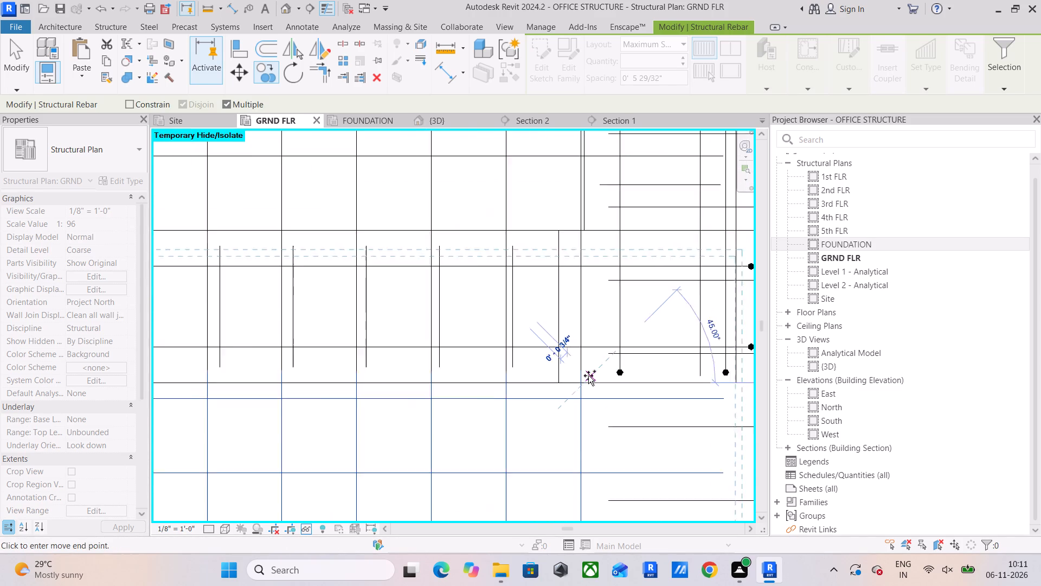
pyautogui.scroll(-5, 588, 375)
pyautogui.moveTo(588, 375); pyautogui.dragTo(579, 316, button='middle')
pyautogui.scroll(4, 605, 343)
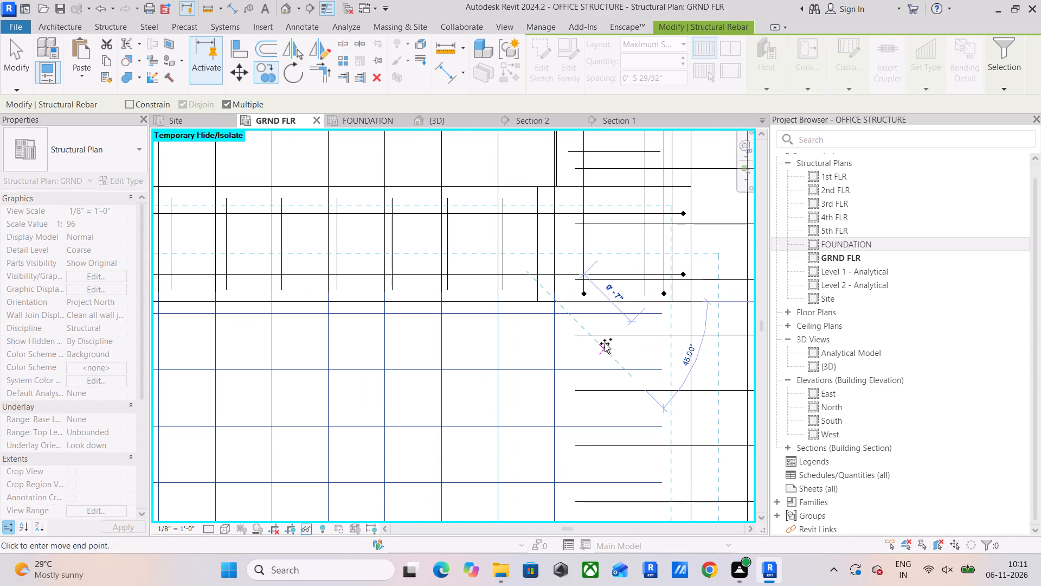
pyautogui.press('Escape')
pyautogui.press('Escape')
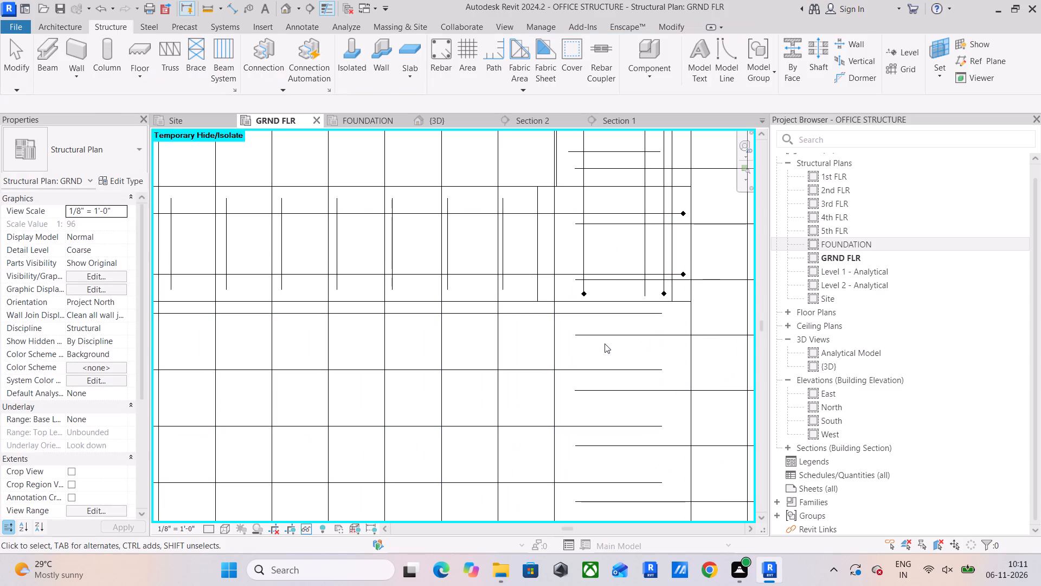
pyautogui.press('Escape')
pyautogui.press('Escape')
pyautogui.press('Escape')
# Extend the upper end of the copied horizontal rebar set upward into the beam above the bay.
pyautogui.scroll(-4, 607, 361)
pyautogui.moveTo(607, 361); pyautogui.dragTo(606, 327, button='middle')
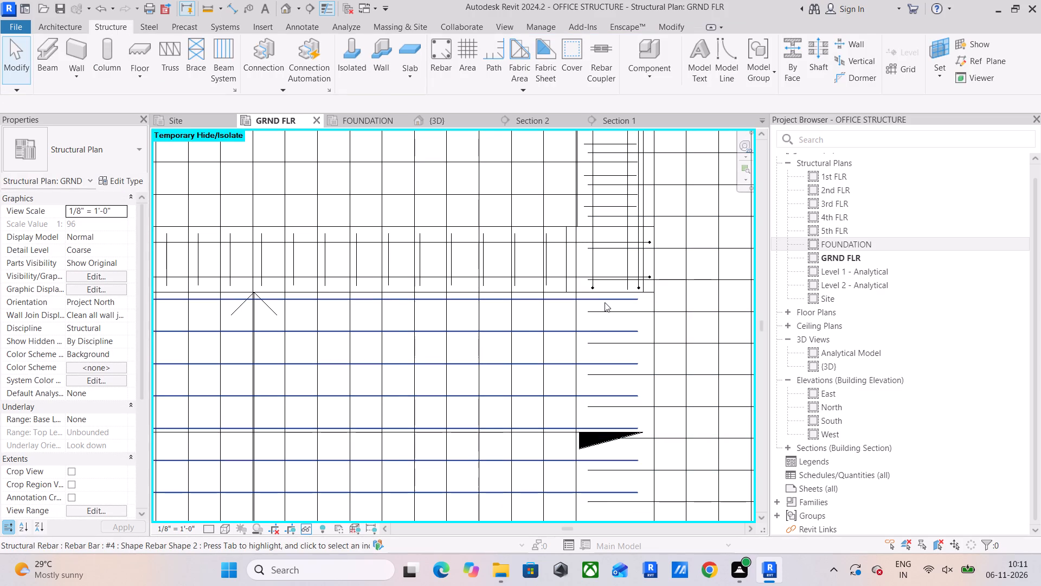
pyautogui.click(605, 302)
pyautogui.scroll(-4, 319, 309)
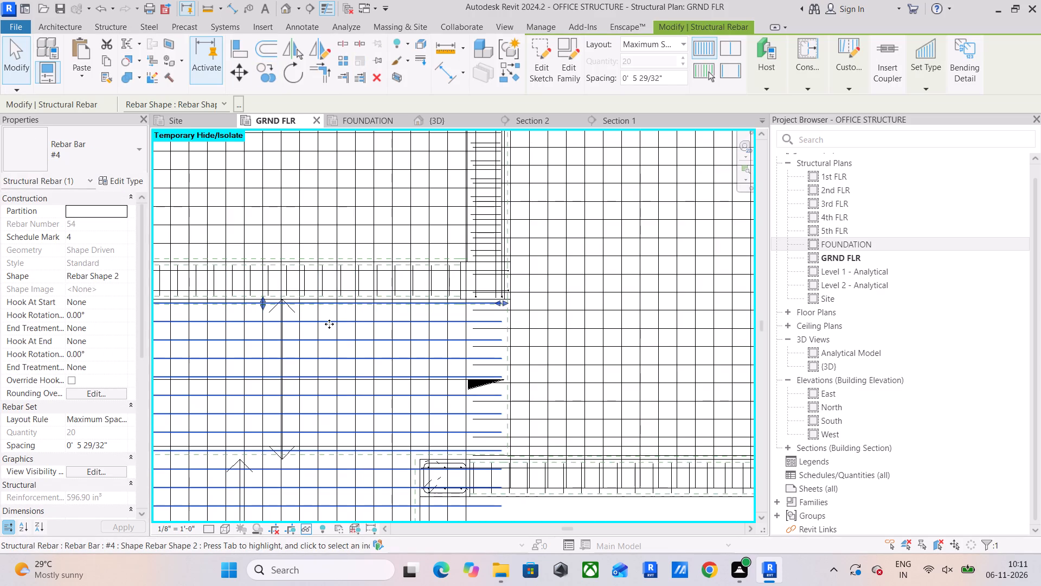
pyautogui.scroll(4, 316, 317)
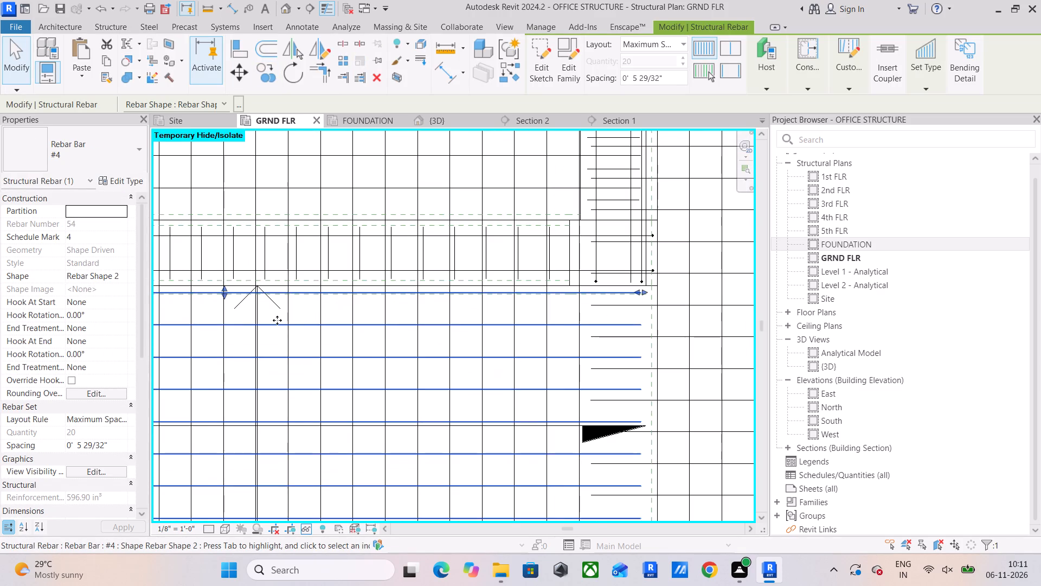
pyautogui.moveTo(226, 286); pyautogui.dragTo(227, 284)
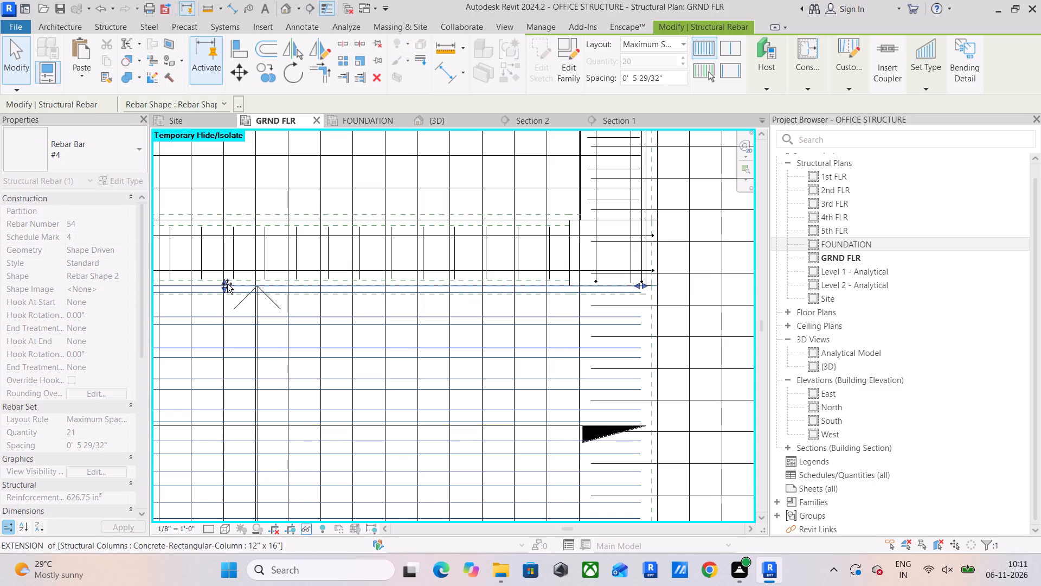
pyautogui.moveTo(227, 284); pyautogui.dragTo(232, 272)
pyautogui.scroll(5, 529, 267)
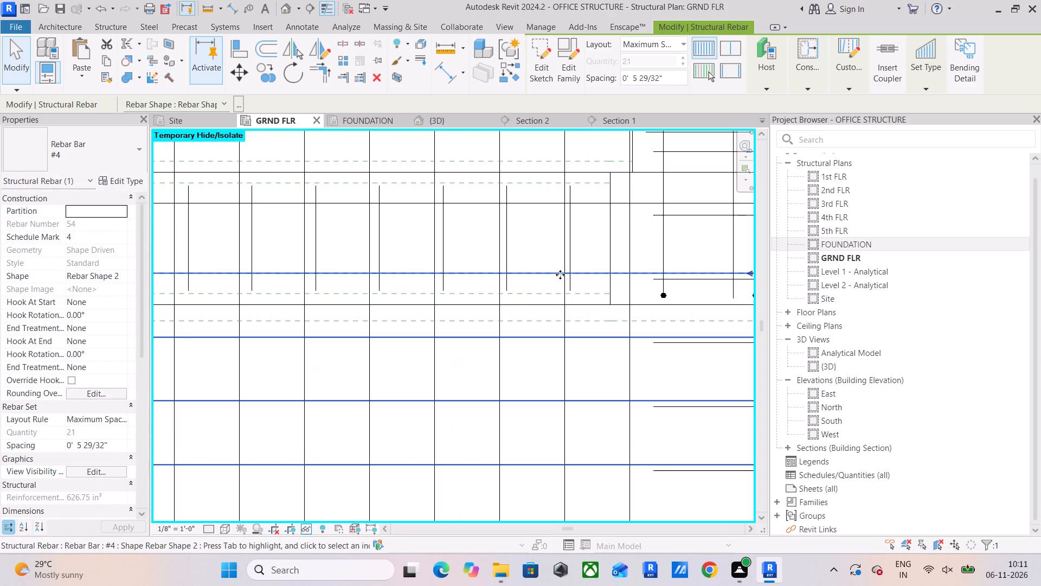
pyautogui.scroll(-6, 462, 296)
pyautogui.click(224, 291)
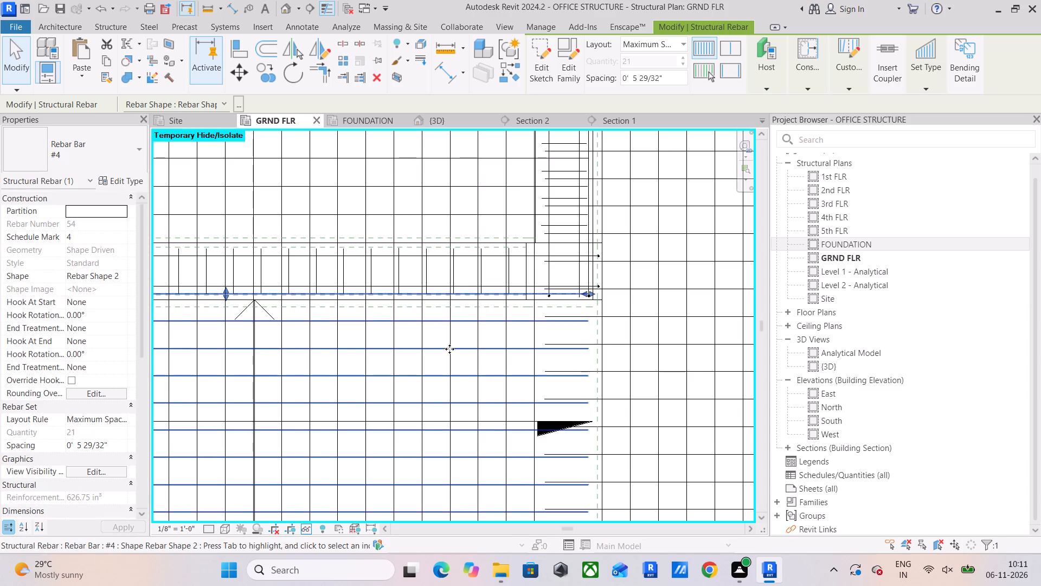
# Shorten the copied horizontal rebar set from its lower end up to near the boundary between the two lower slab bays.
pyautogui.scroll(-4, 449, 354)
pyautogui.moveTo(449, 354); pyautogui.dragTo(480, 220, button='middle')
pyautogui.moveTo(491, 363); pyautogui.dragTo(517, 256, button='middle')
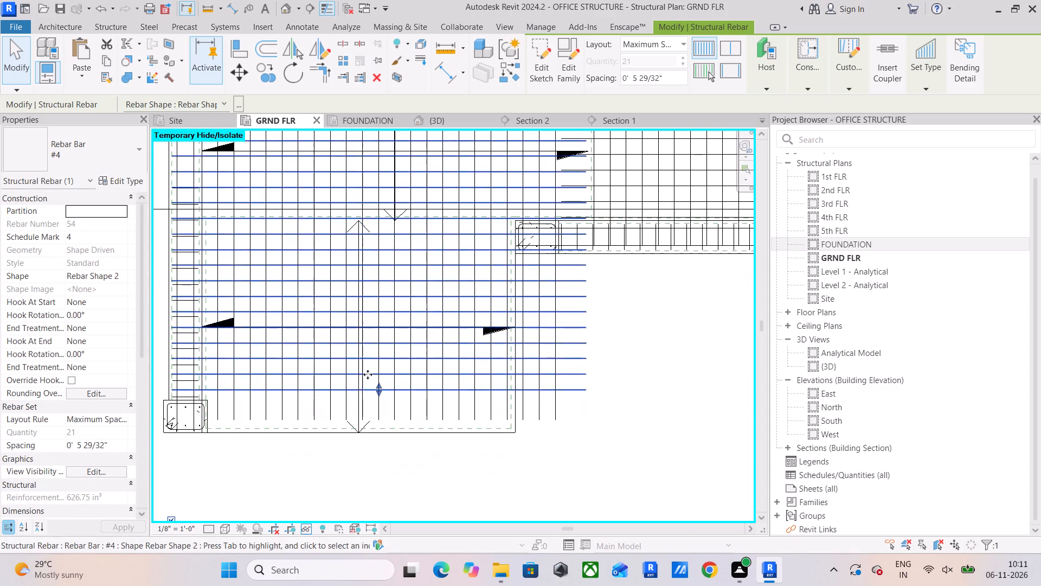
pyautogui.moveTo(378, 385); pyautogui.dragTo(390, 230)
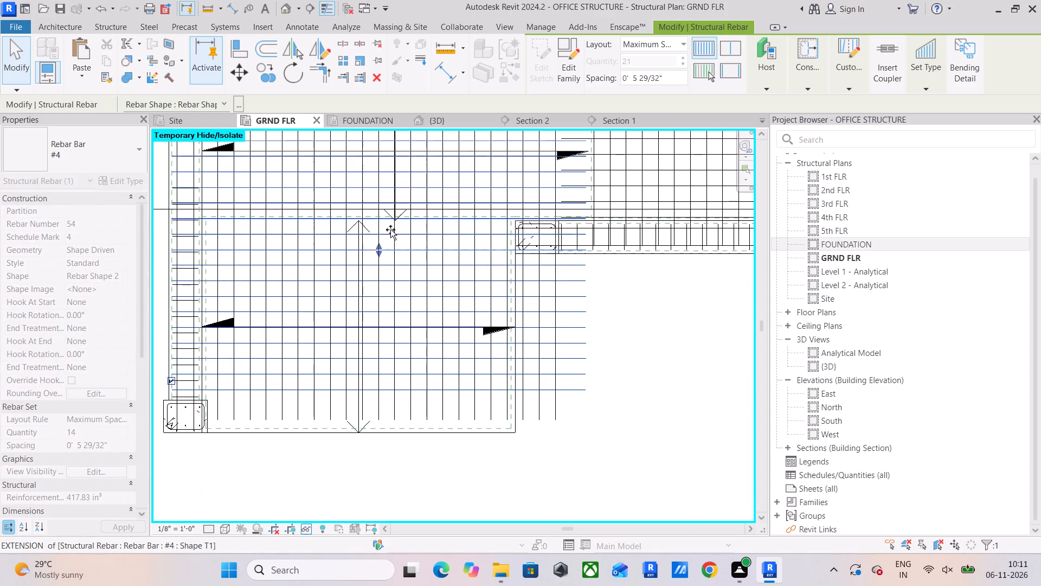
pyautogui.moveTo(390, 230); pyautogui.dragTo(390, 227)
pyautogui.scroll(5, 434, 205)
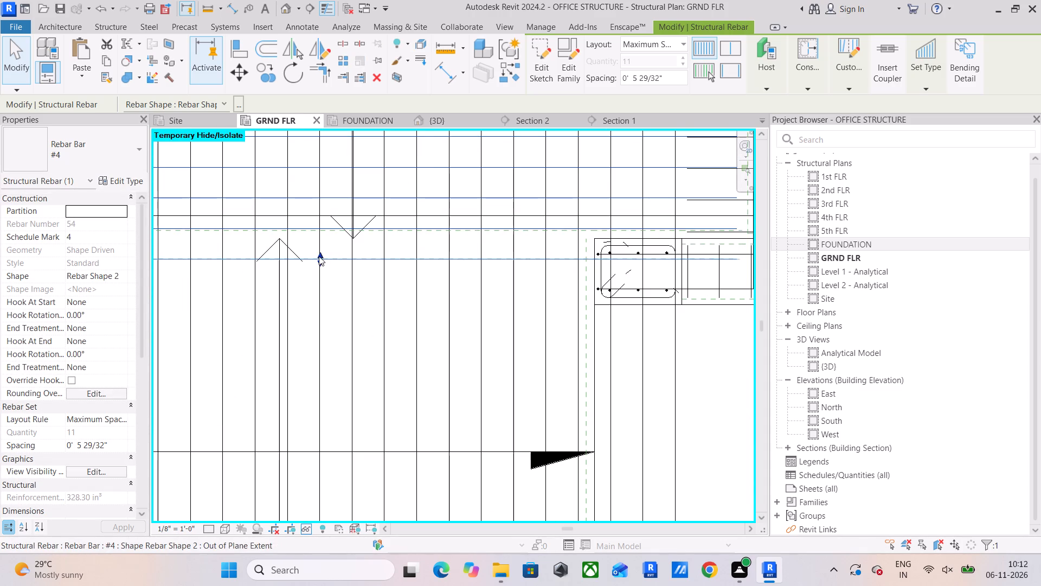
pyautogui.moveTo(319, 256); pyautogui.dragTo(322, 218)
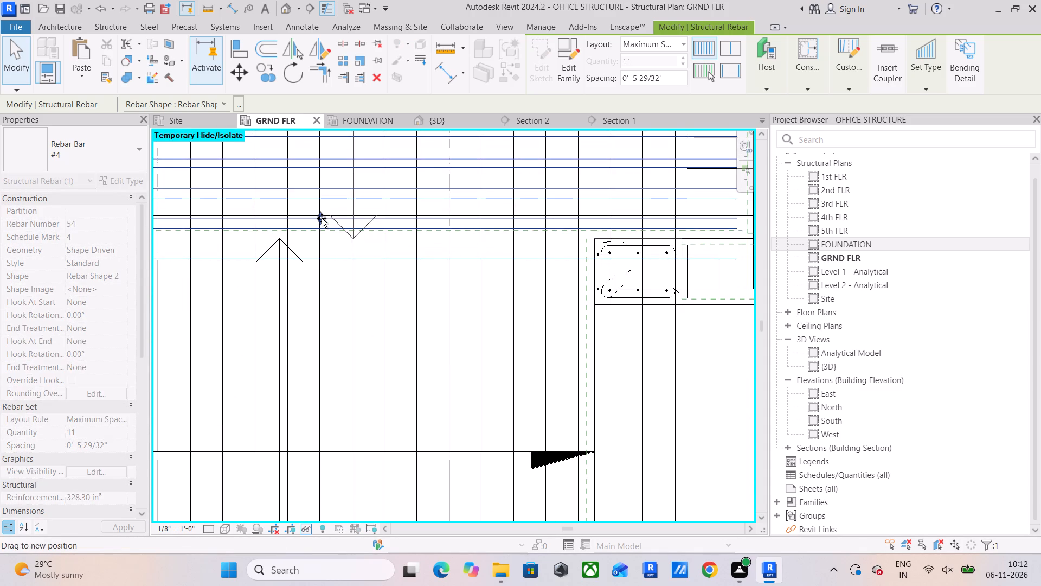
pyautogui.moveTo(322, 218); pyautogui.dragTo(322, 215)
# Extend the lower end of the horizontal rebar set slightly downward to the slab bay's lower edge beside the corner column.
pyautogui.moveTo(533, 277); pyautogui.dragTo(348, 315, button='middle')
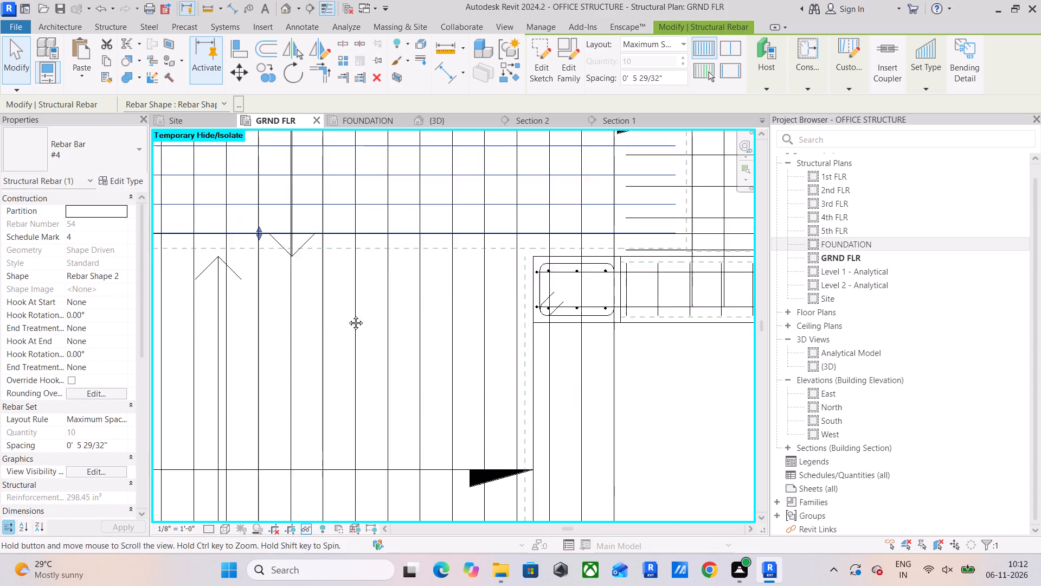
pyautogui.moveTo(348, 315); pyautogui.dragTo(231, 326, button='middle')
pyautogui.scroll(4, 423, 263)
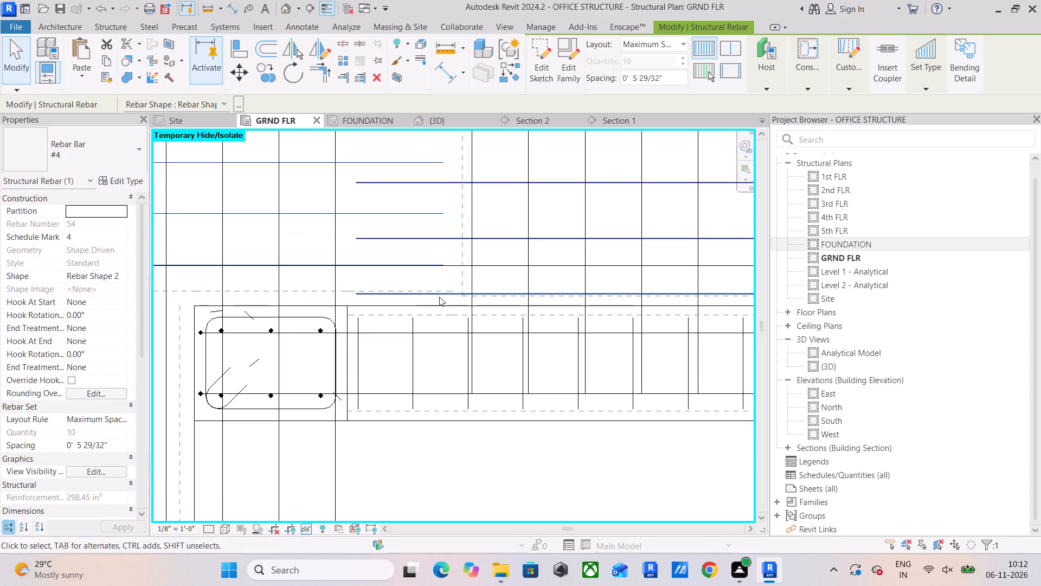
pyautogui.moveTo(436, 316); pyautogui.dragTo(459, 364, button='middle')
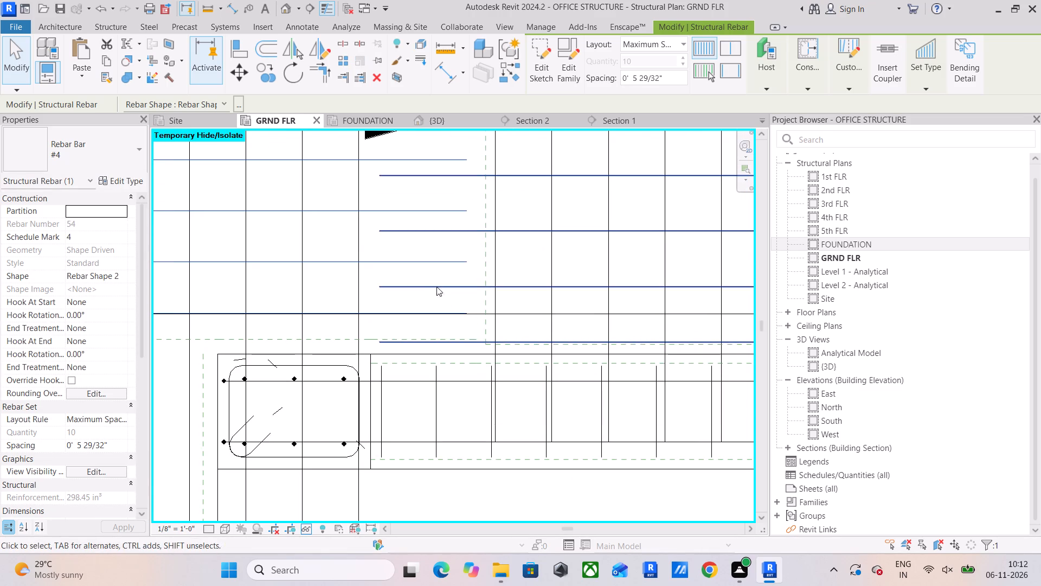
pyautogui.scroll(-3, 409, 291)
pyautogui.moveTo(409, 291); pyautogui.dragTo(566, 334, button='middle')
pyautogui.scroll(-9, 563, 335)
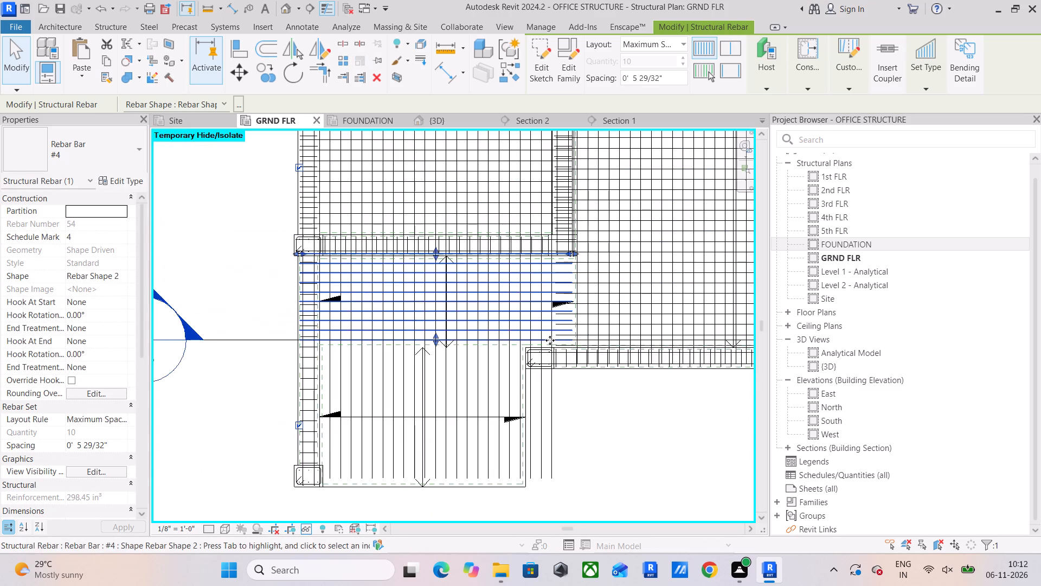
pyautogui.moveTo(550, 340); pyautogui.dragTo(567, 349, button='middle')
pyautogui.scroll(9, 403, 361)
pyautogui.scroll(-4, 382, 354)
pyautogui.moveTo(406, 356); pyautogui.dragTo(267, 361, button='middle')
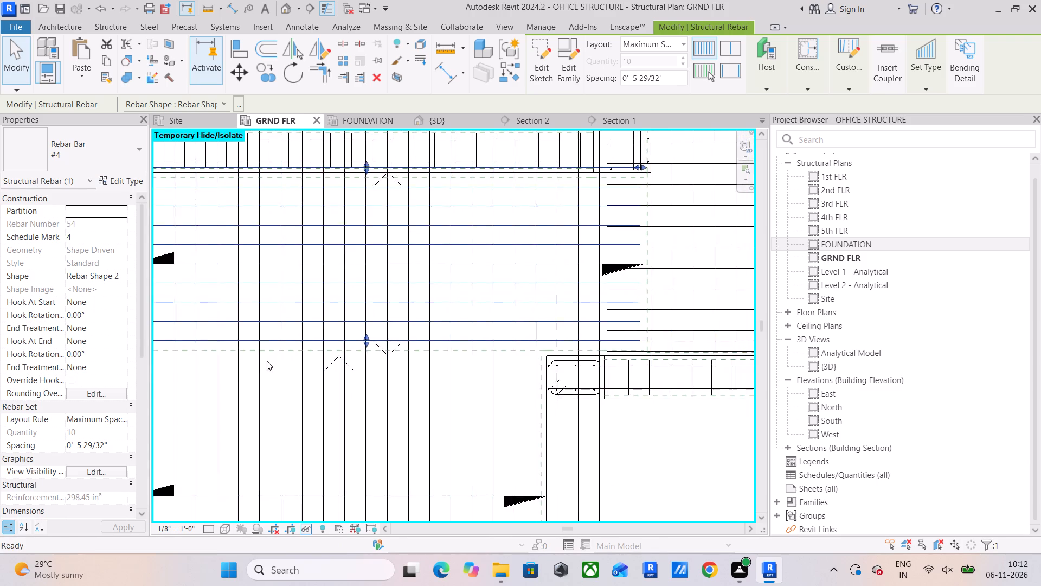
pyautogui.scroll(3, 405, 352)
pyautogui.moveTo(345, 341); pyautogui.dragTo(346, 342)
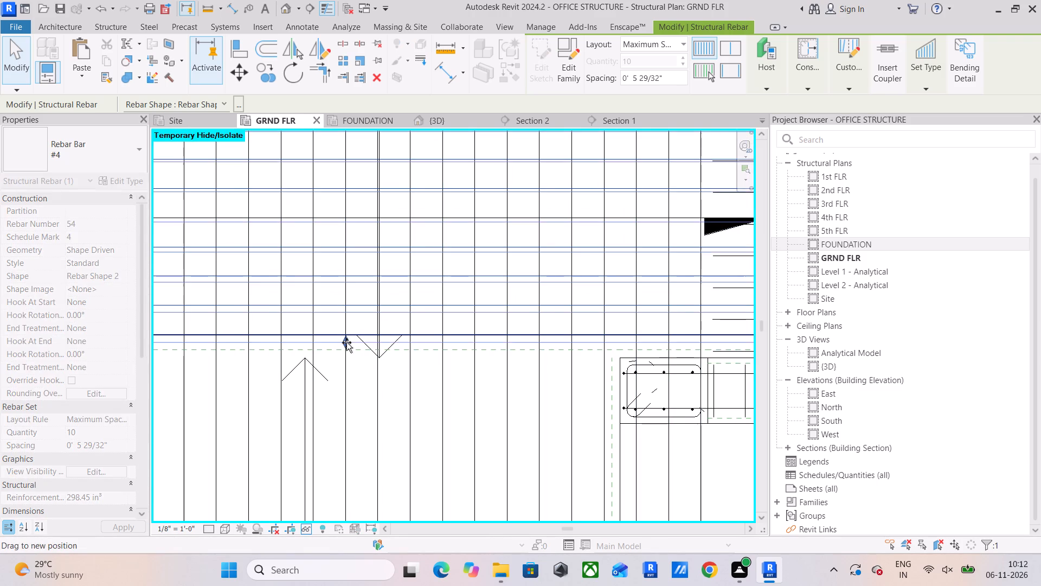
pyautogui.moveTo(346, 342); pyautogui.dragTo(346, 346)
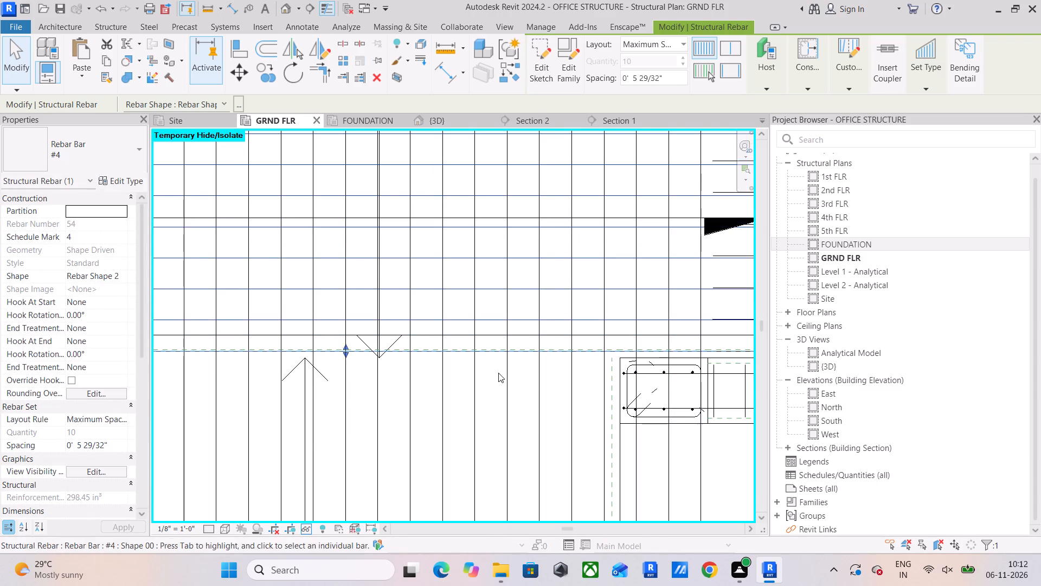
# Pull the upper end of the horizontal rebar set back down to the lower face of the beam above the bay.
pyautogui.scroll(-3, 498, 373)
pyautogui.moveTo(519, 372); pyautogui.dragTo(425, 459, button='middle')
pyautogui.scroll(5, 555, 250)
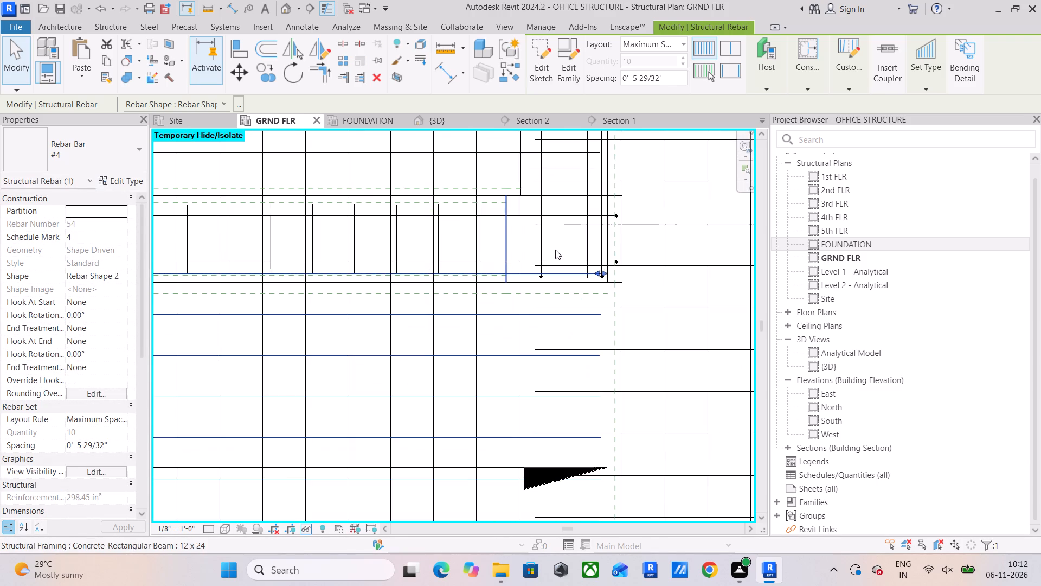
pyautogui.moveTo(326, 315); pyautogui.dragTo(588, 374, button='middle')
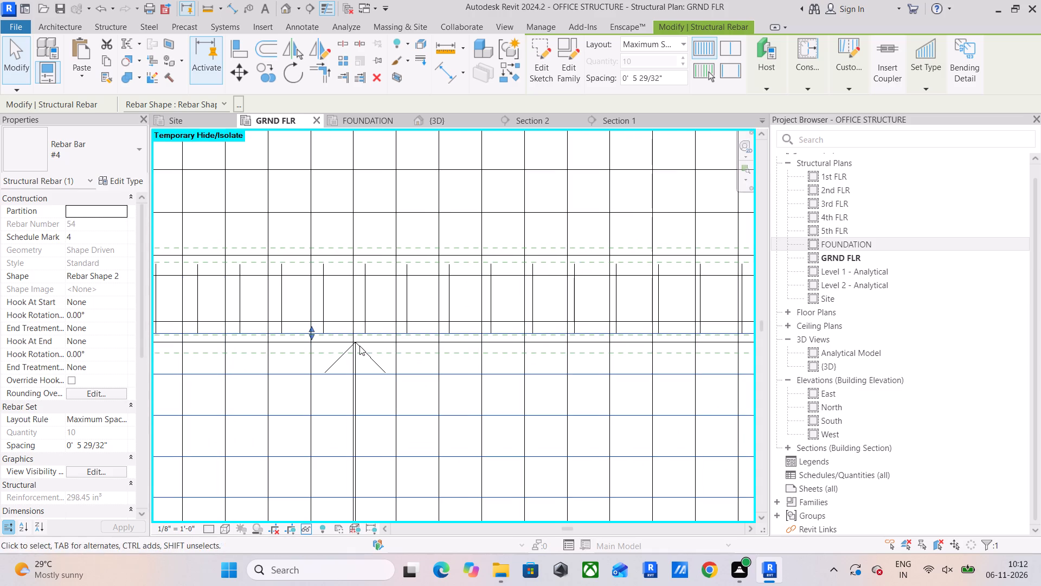
pyautogui.moveTo(313, 338); pyautogui.dragTo(314, 344)
pyautogui.scroll(-6, 409, 404)
pyautogui.moveTo(479, 403); pyautogui.dragTo(386, 409, button='middle')
pyautogui.scroll(10, 493, 391)
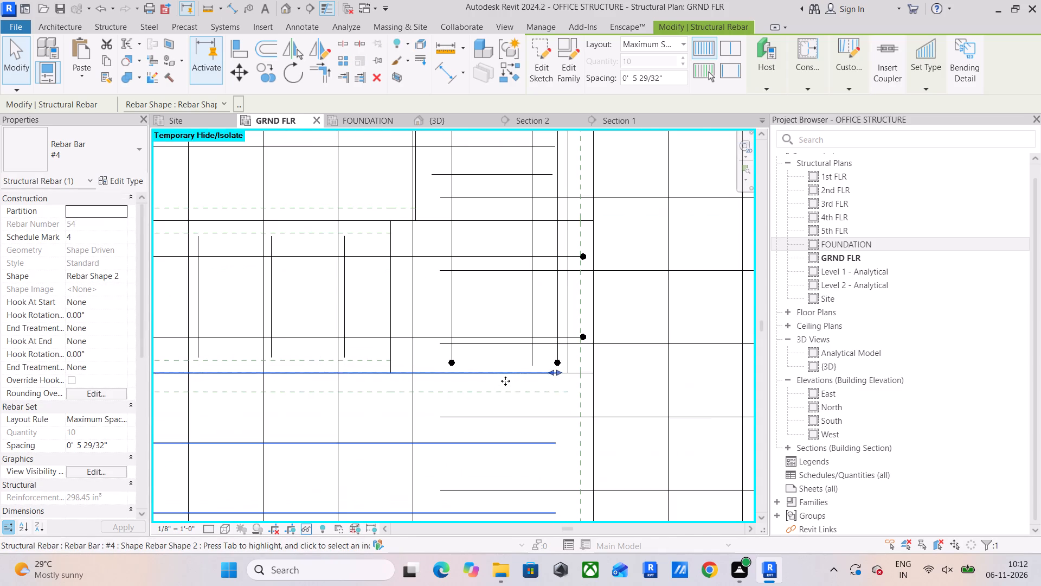
pyautogui.scroll(-5, 574, 409)
pyautogui.moveTo(574, 409); pyautogui.dragTo(598, 307, button='middle')
pyautogui.scroll(-3, 595, 364)
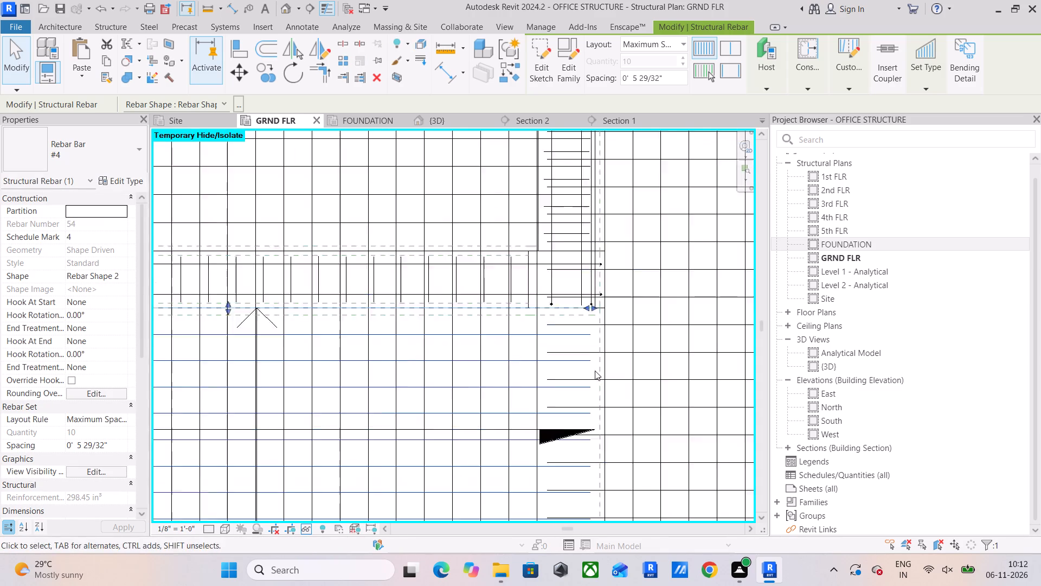
# Shorten the vertical #4 rebar set from its lower end up to just below the boundary between the two lower slab bays.
pyautogui.scroll(-2, 595, 371)
pyautogui.moveTo(597, 376); pyautogui.dragTo(605, 294, button='middle')
pyautogui.scroll(5, 603, 378)
pyautogui.scroll(4, 487, 386)
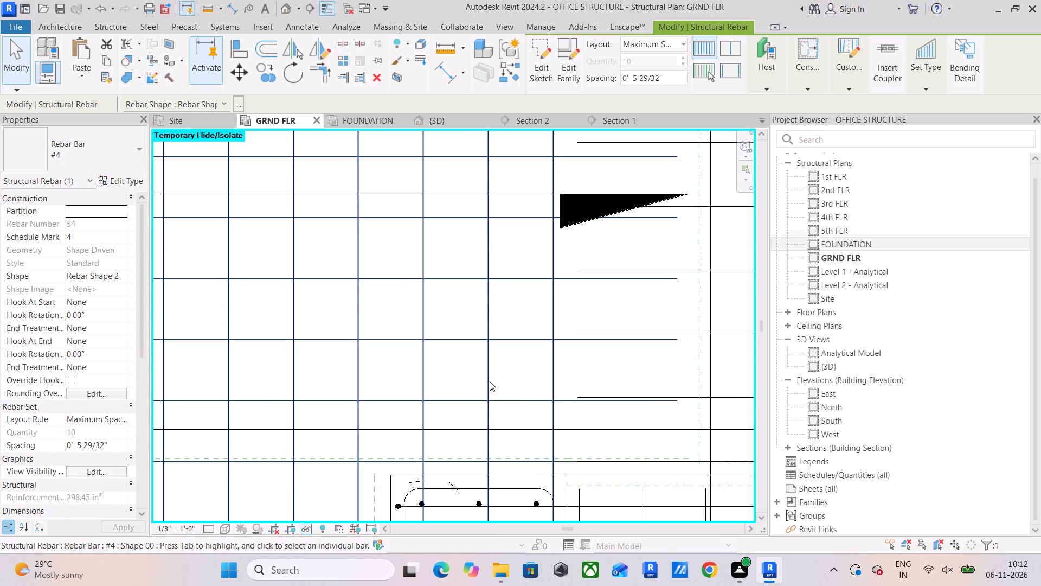
pyautogui.scroll(-5, 490, 381)
pyautogui.click(500, 374)
pyautogui.scroll(-6, 491, 385)
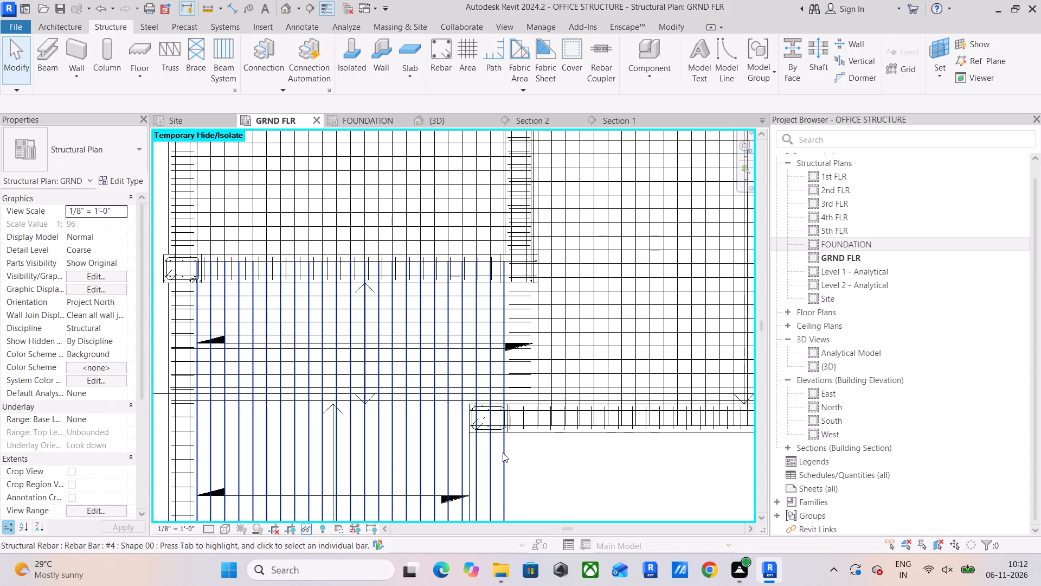
pyautogui.click(503, 453)
pyautogui.scroll(-11, 502, 448)
pyautogui.moveTo(517, 373); pyautogui.dragTo(518, 291, button='middle')
pyautogui.scroll(5, 459, 398)
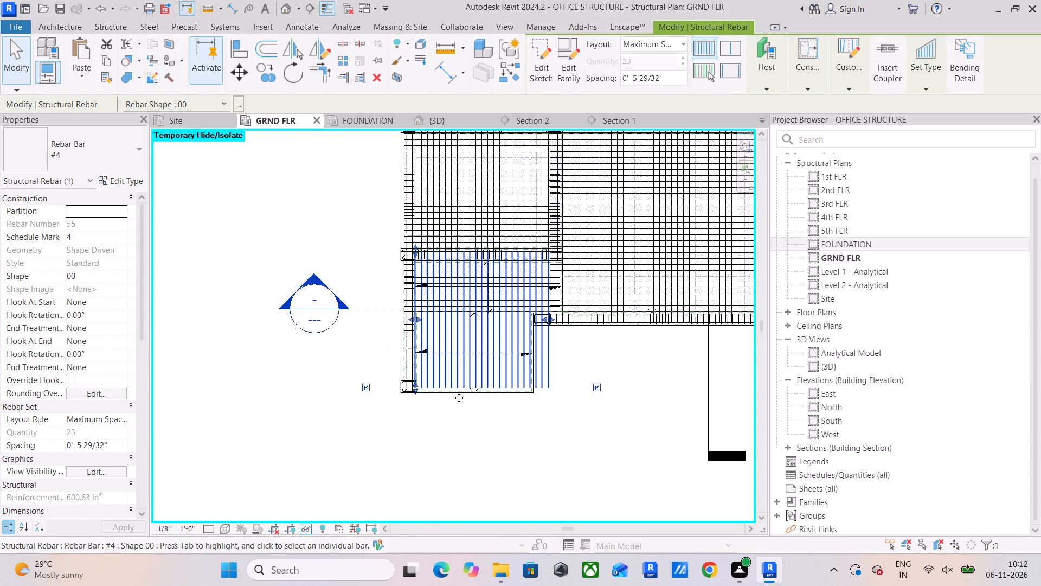
pyautogui.scroll(1, 459, 398)
pyautogui.scroll(4, 405, 374)
pyautogui.moveTo(412, 392); pyautogui.dragTo(418, 341)
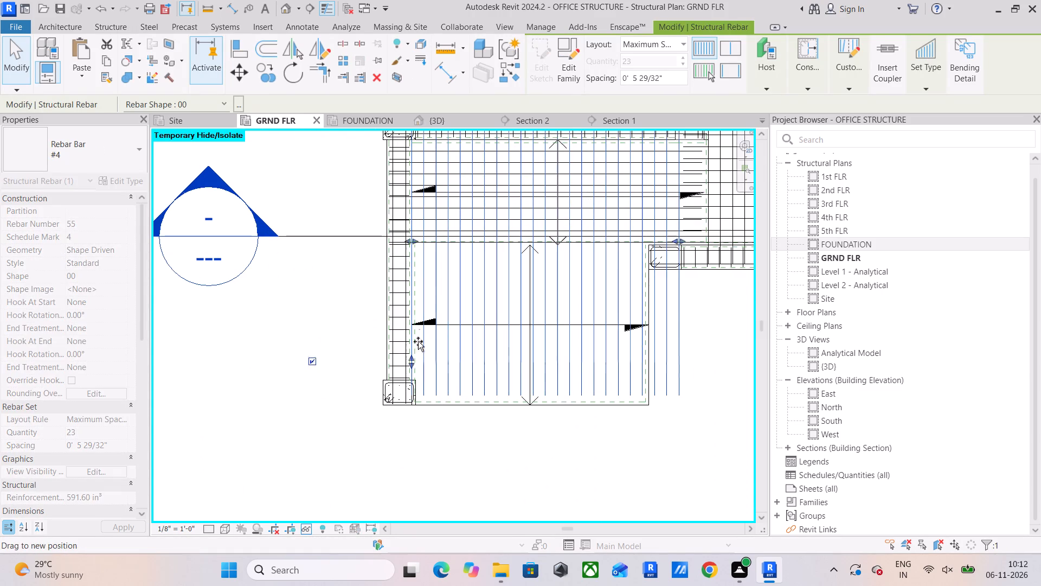
pyautogui.moveTo(418, 341); pyautogui.dragTo(429, 272)
pyautogui.scroll(5, 431, 271)
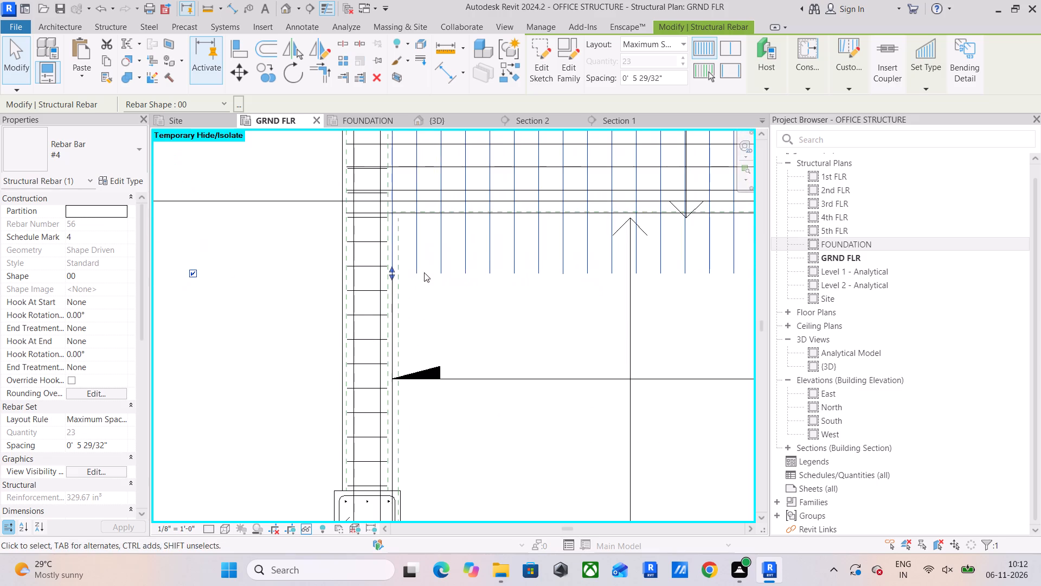
pyautogui.moveTo(390, 269); pyautogui.dragTo(387, 227)
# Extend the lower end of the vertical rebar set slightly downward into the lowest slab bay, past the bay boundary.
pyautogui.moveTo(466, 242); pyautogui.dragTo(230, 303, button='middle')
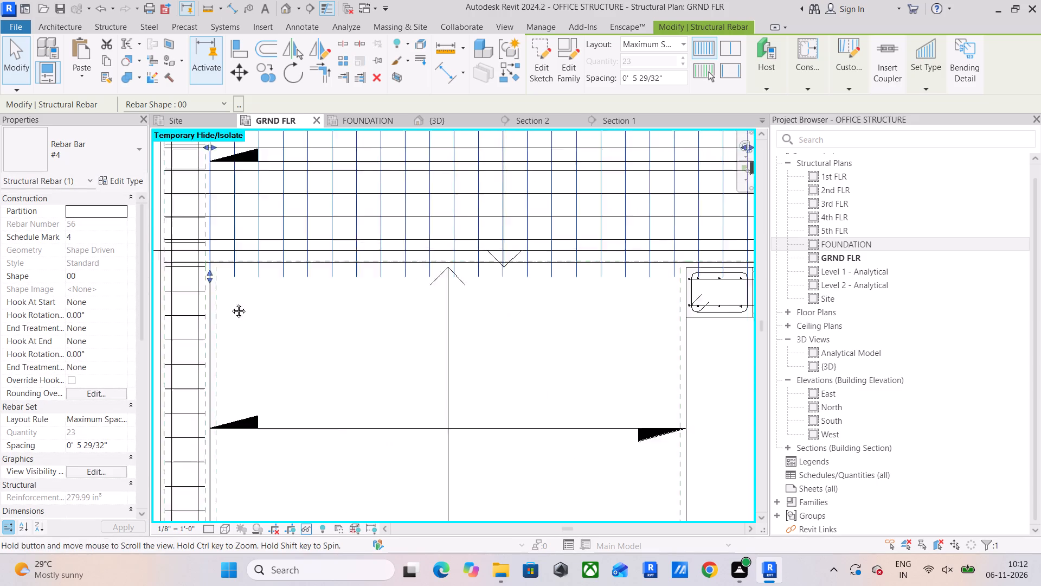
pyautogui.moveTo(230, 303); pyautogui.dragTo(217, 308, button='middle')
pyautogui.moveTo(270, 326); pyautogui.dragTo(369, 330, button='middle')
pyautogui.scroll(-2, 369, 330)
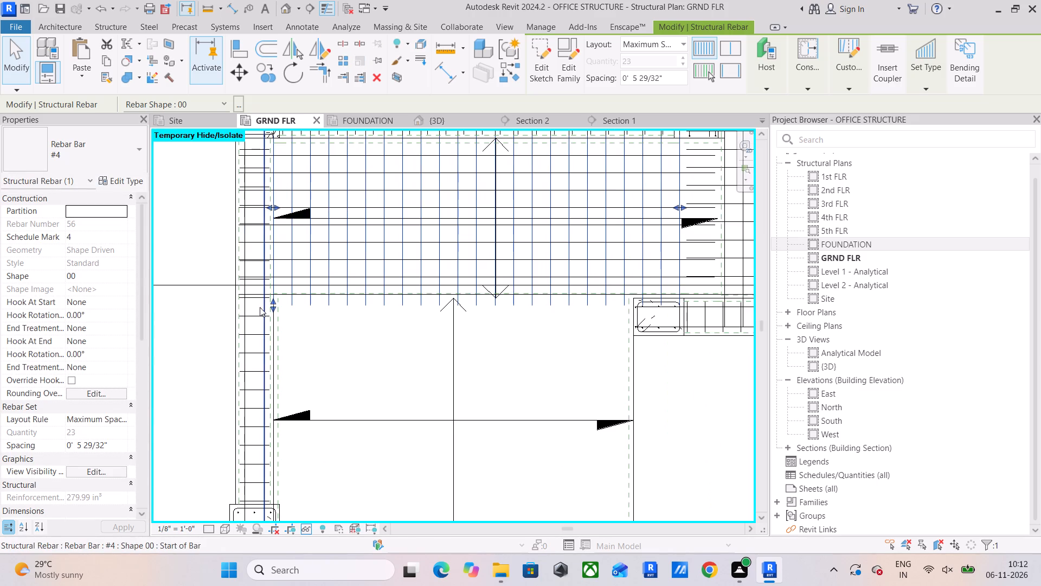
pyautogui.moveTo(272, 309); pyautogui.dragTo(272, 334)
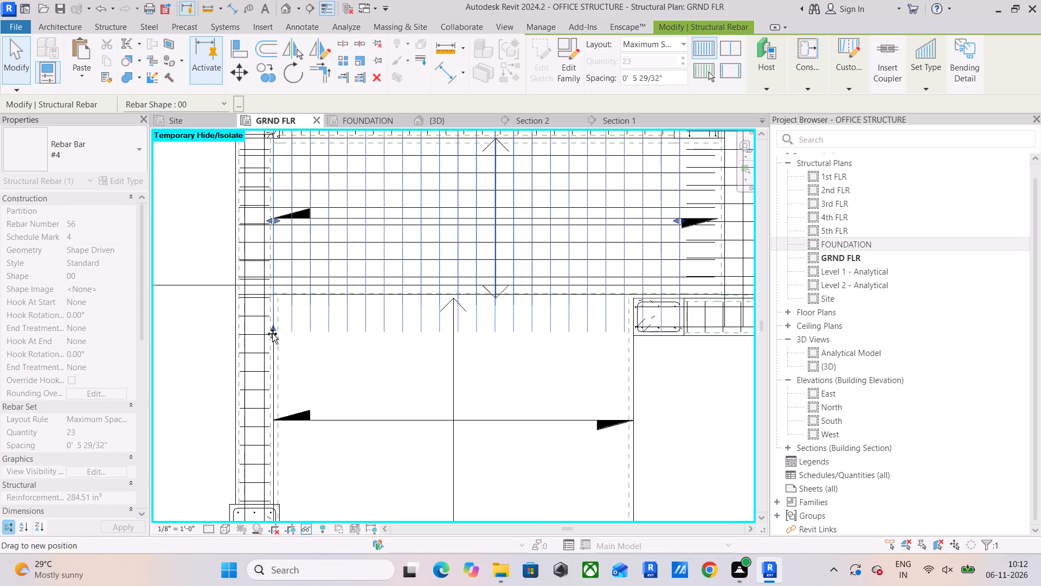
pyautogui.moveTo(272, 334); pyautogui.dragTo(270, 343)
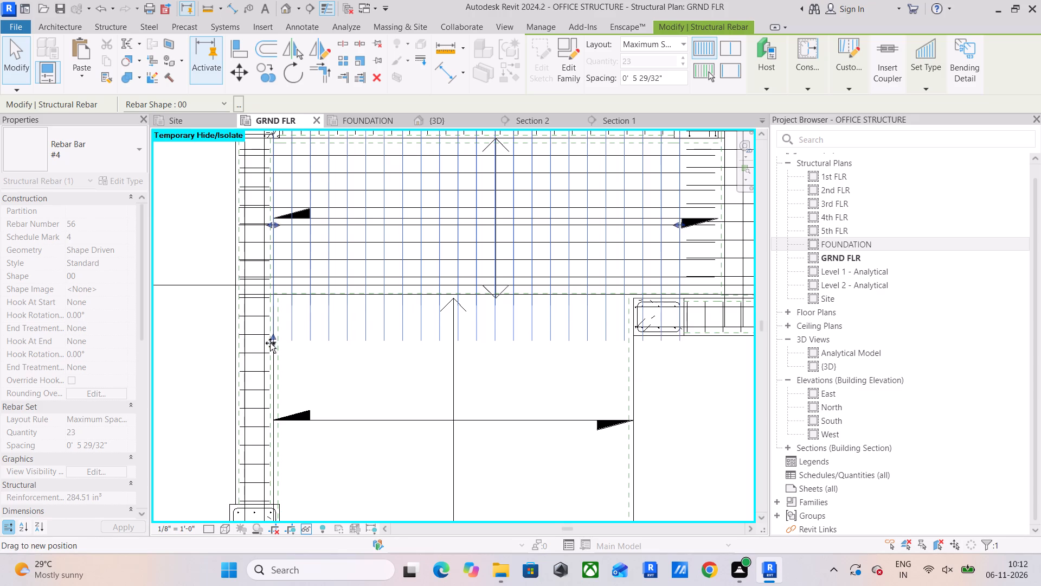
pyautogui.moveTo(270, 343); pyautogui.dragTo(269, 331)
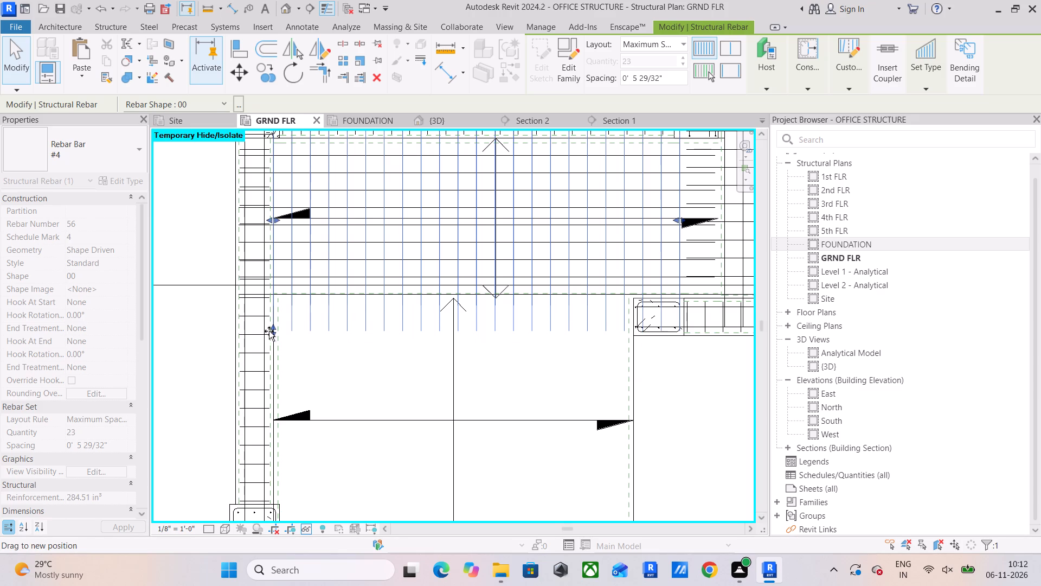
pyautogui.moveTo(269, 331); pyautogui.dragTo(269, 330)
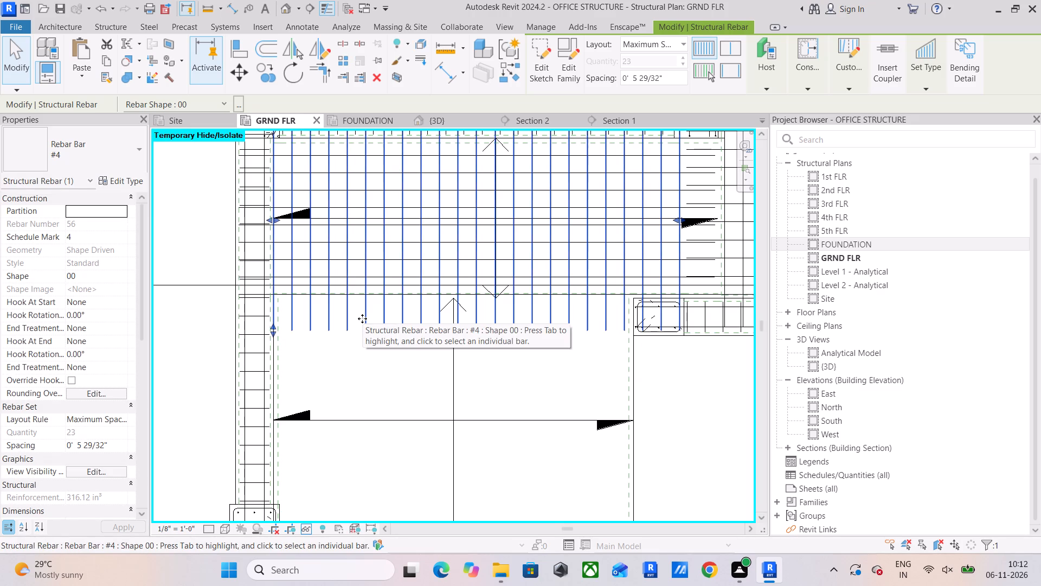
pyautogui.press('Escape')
# Pull the lower end of the vertical rebar set back up to just below the boundary between the two lower slab bays.
pyautogui.scroll(-4, 377, 325)
pyautogui.moveTo(410, 339); pyautogui.dragTo(382, 366, button='middle')
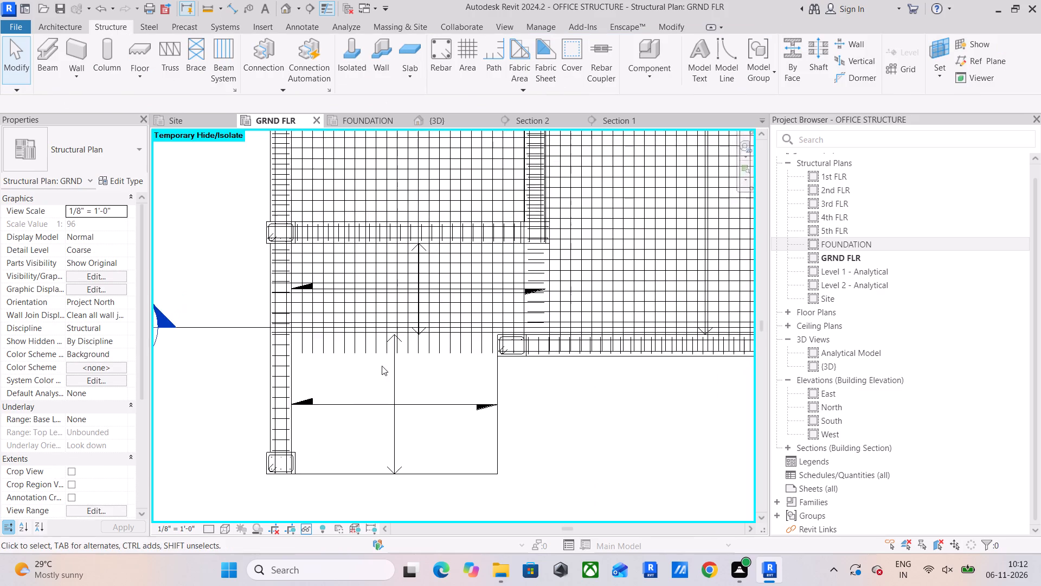
pyautogui.scroll(4, 358, 337)
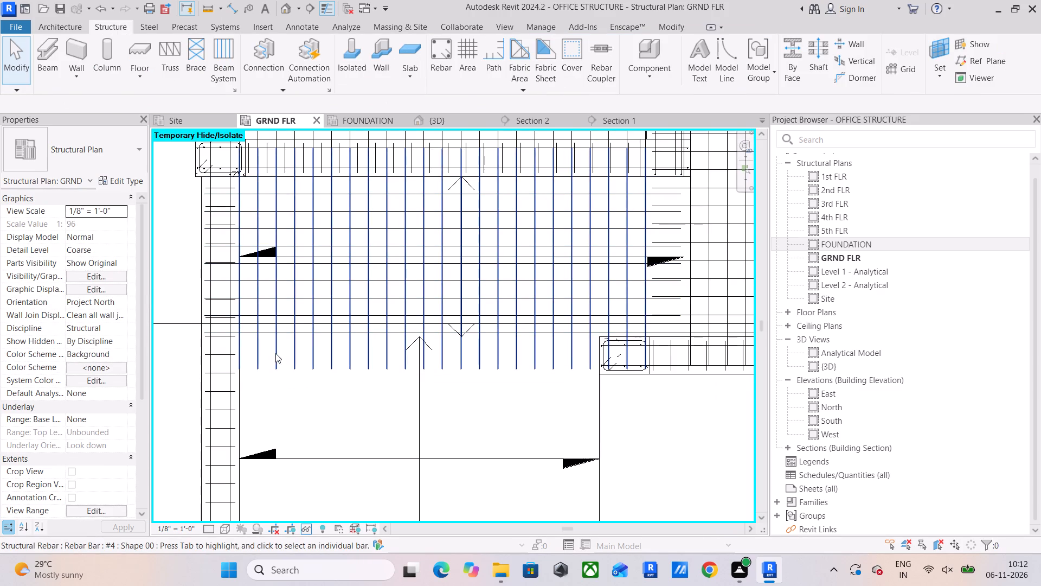
pyautogui.click(275, 353)
pyautogui.moveTo(239, 365); pyautogui.dragTo(246, 338)
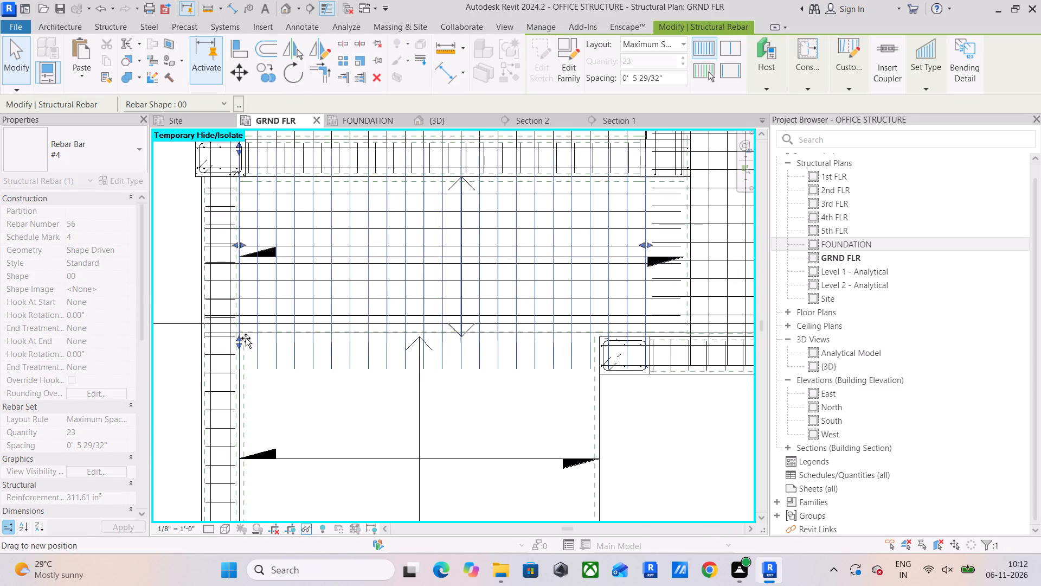
pyautogui.moveTo(246, 338); pyautogui.dragTo(247, 340)
pyautogui.click(376, 381)
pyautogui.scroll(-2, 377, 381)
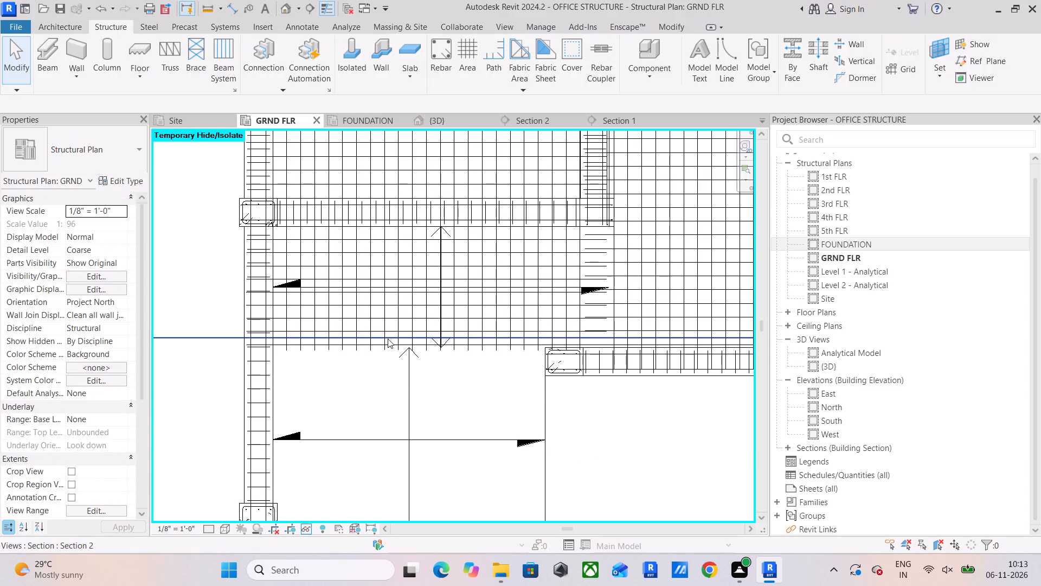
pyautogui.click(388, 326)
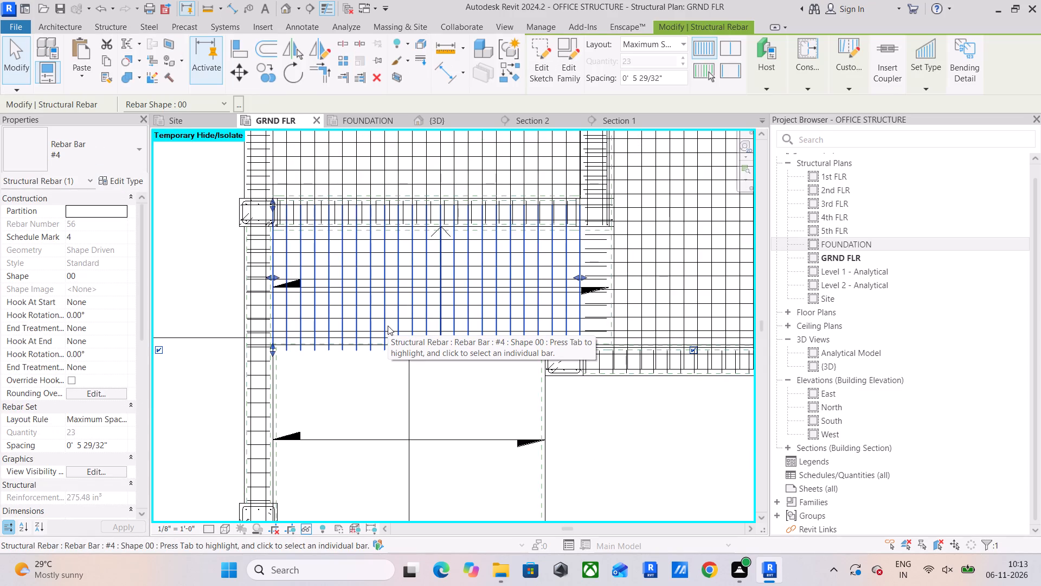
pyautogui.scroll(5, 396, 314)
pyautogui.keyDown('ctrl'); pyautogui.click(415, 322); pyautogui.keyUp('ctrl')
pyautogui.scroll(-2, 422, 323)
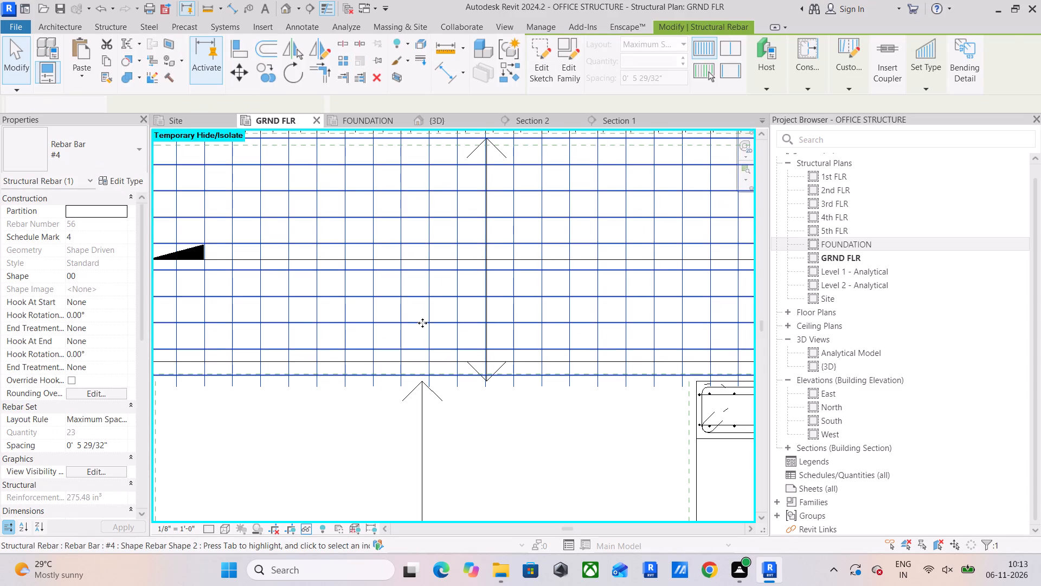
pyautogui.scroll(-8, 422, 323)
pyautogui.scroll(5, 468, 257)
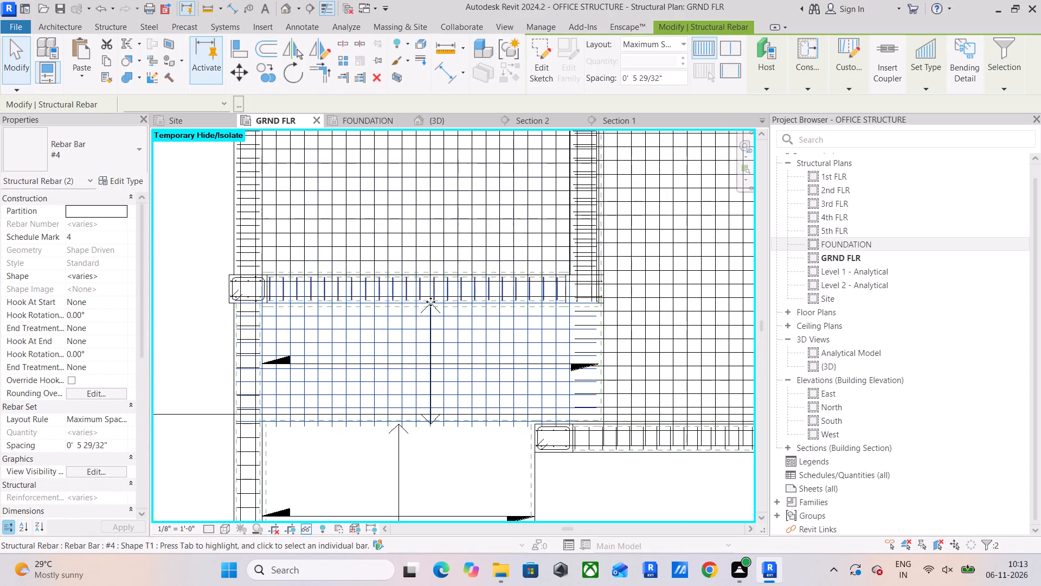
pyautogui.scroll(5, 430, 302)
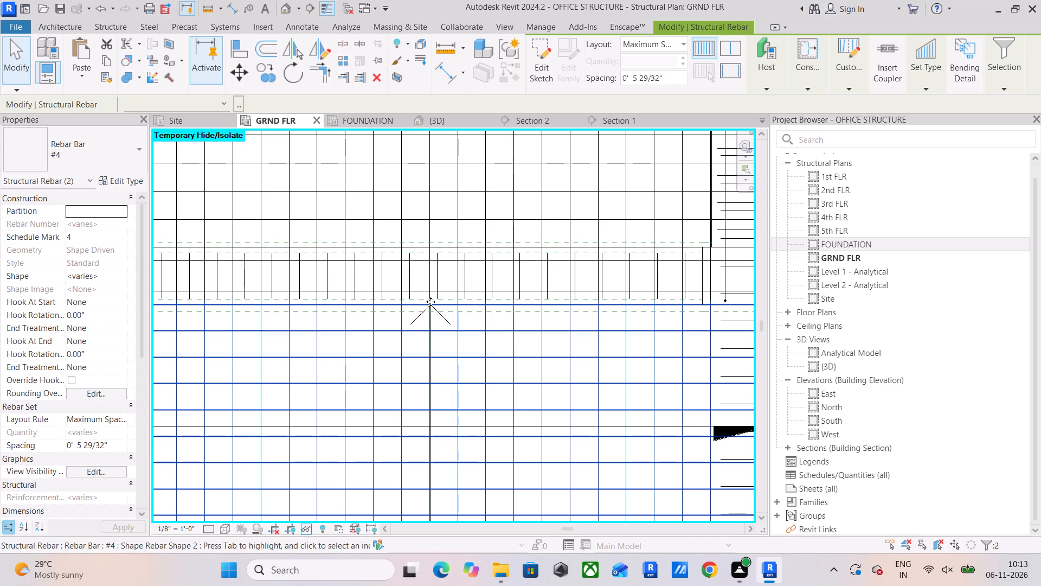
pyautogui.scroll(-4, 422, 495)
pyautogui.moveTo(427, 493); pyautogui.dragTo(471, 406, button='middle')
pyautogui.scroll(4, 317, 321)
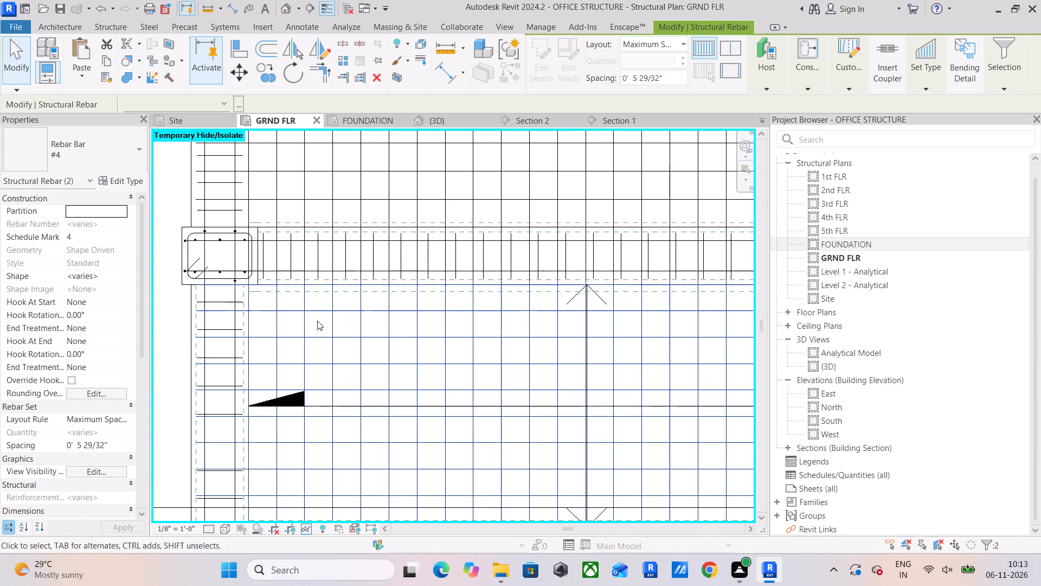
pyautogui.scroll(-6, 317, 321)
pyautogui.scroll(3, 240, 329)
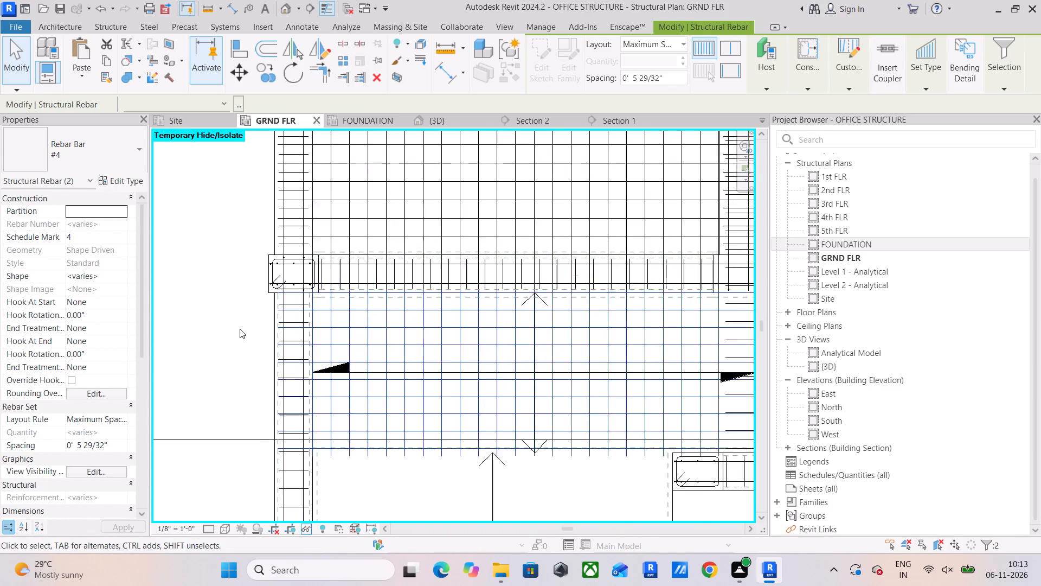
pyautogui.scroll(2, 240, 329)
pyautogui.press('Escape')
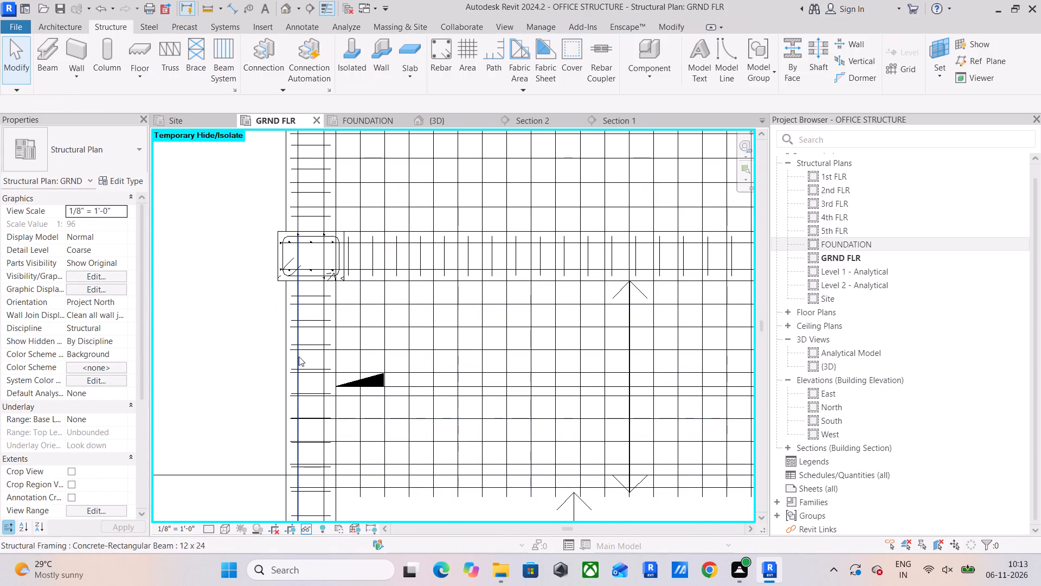
# Copy the bay's horizontal and vertical #4 rebar sets together from its upper-left slab corner to the corresponding slab corner of the lowest bay.
pyautogui.click(306, 351)
pyautogui.scroll(-5, 338, 391)
pyautogui.moveTo(398, 396); pyautogui.dragTo(395, 334, button='middle')
pyautogui.scroll(2, 616, 367)
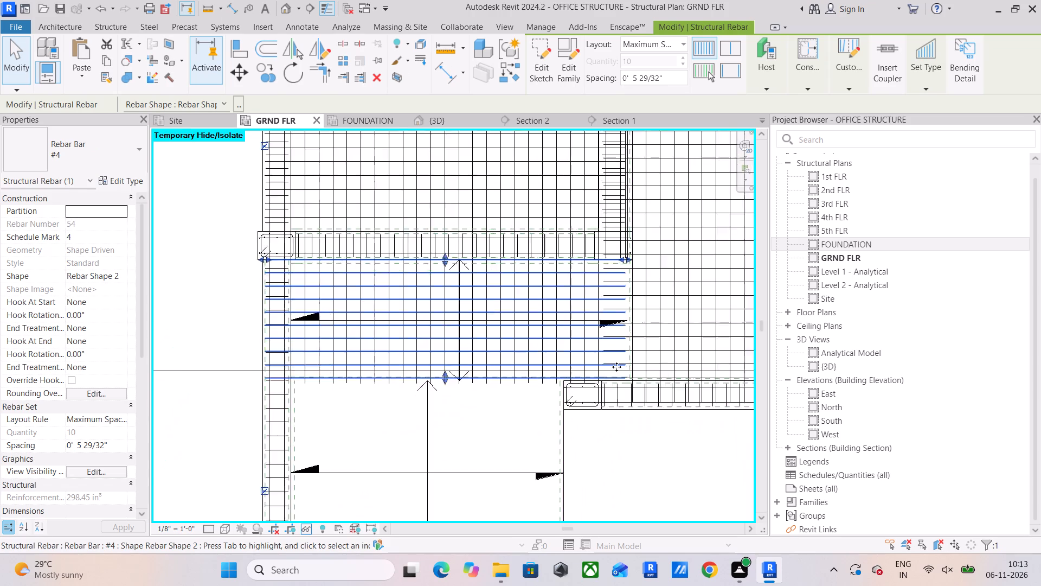
pyautogui.scroll(3, 616, 367)
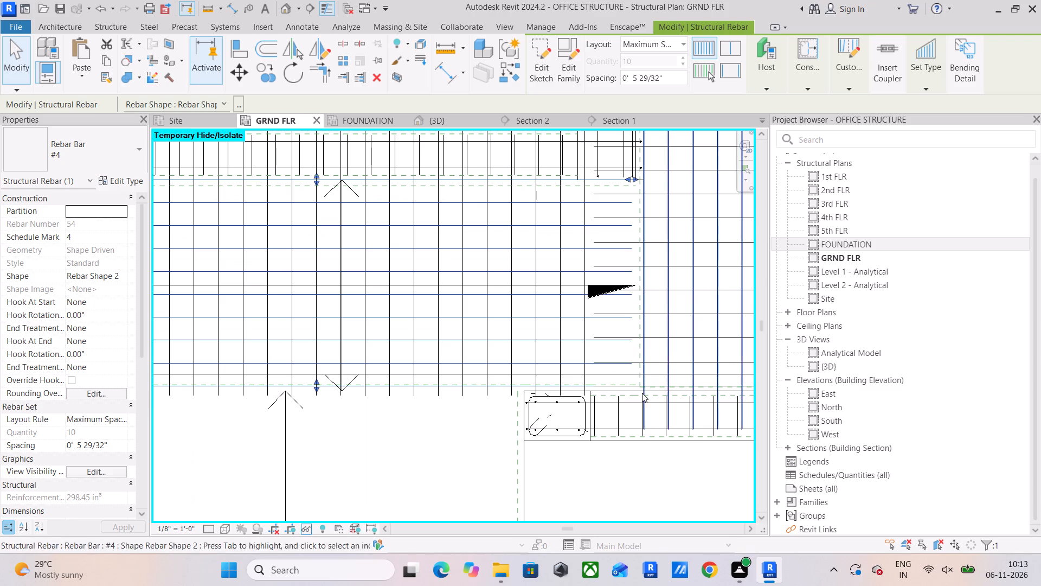
pyautogui.moveTo(642, 393); pyautogui.dragTo(689, 281, button='middle')
pyautogui.scroll(-5, 680, 324)
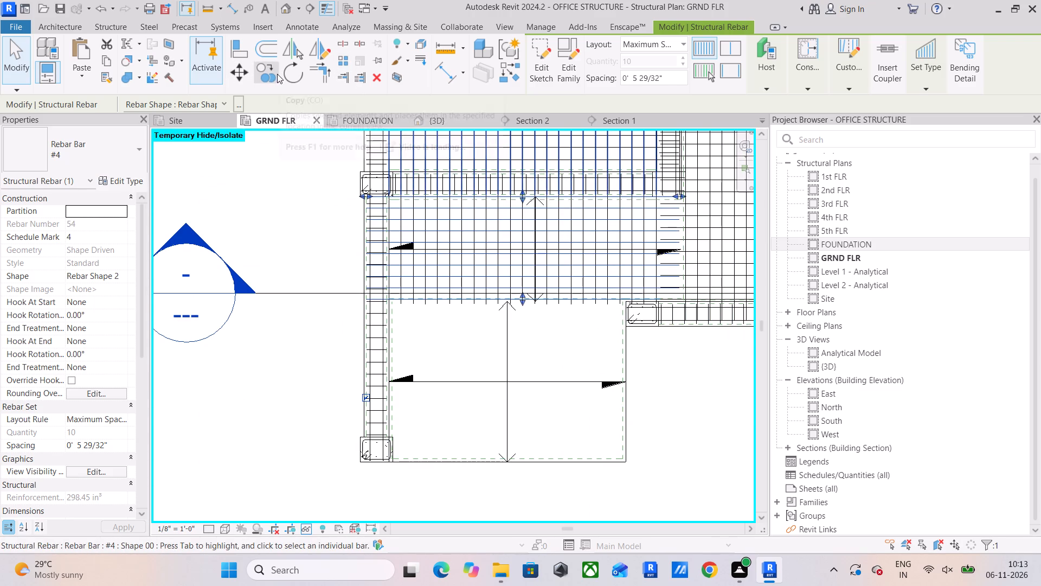
pyautogui.scroll(14, 389, 323)
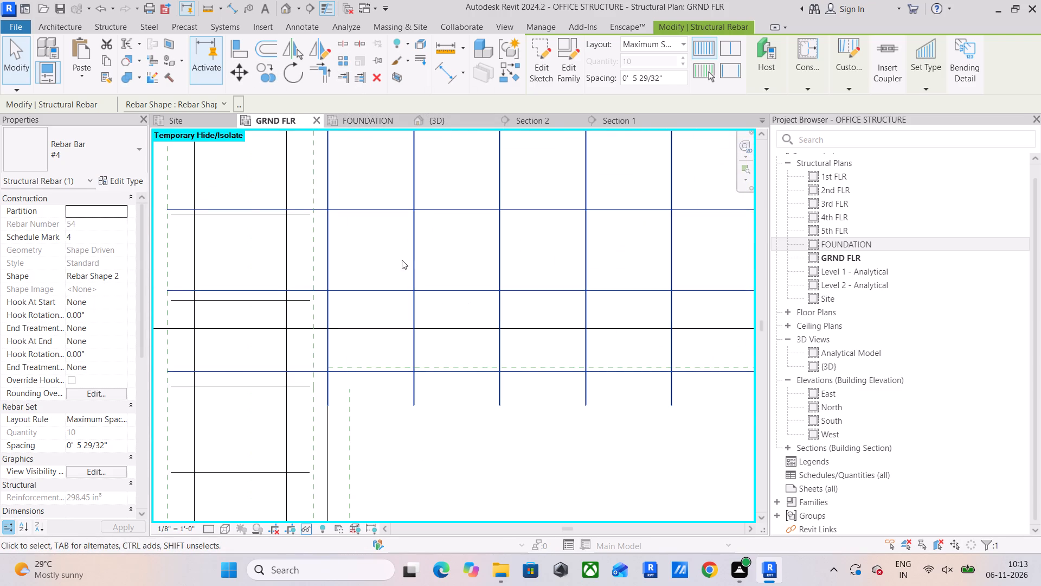
pyautogui.keyDown('ctrl'); pyautogui.click(412, 249); pyautogui.keyUp('ctrl')
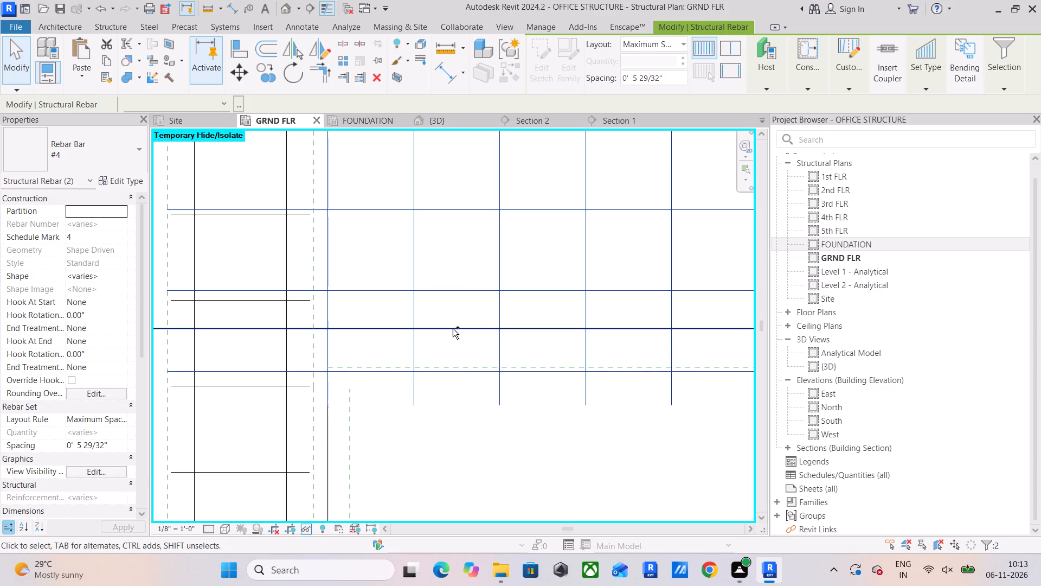
pyautogui.scroll(-5, 476, 396)
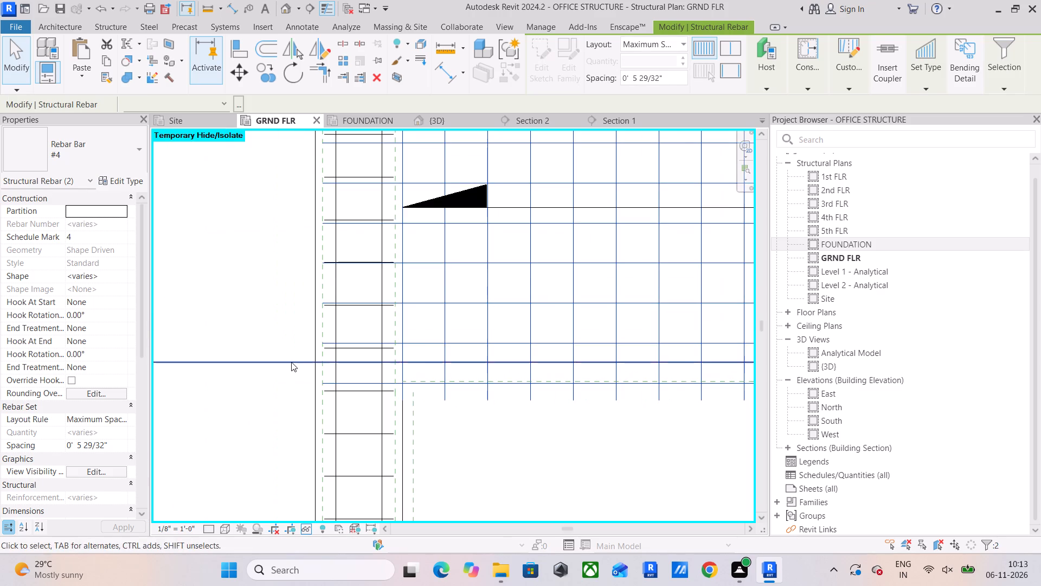
pyautogui.scroll(-5, 291, 362)
pyautogui.moveTo(416, 389); pyautogui.dragTo(330, 416, button='middle')
pyautogui.scroll(1, 291, 401)
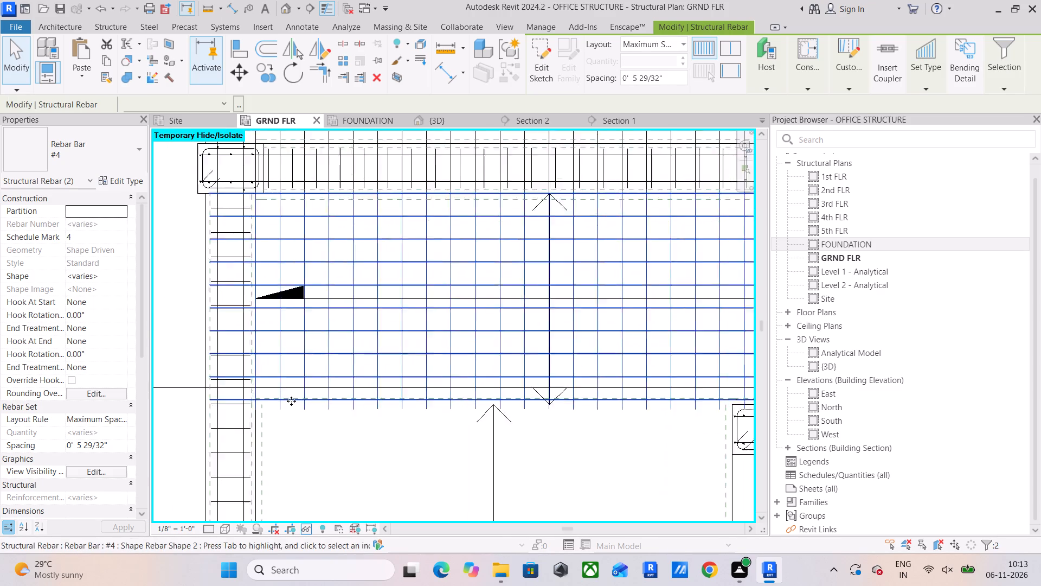
pyautogui.scroll(2, 291, 401)
pyautogui.scroll(-4, 325, 415)
pyautogui.moveTo(380, 421); pyautogui.dragTo(319, 417, button='middle')
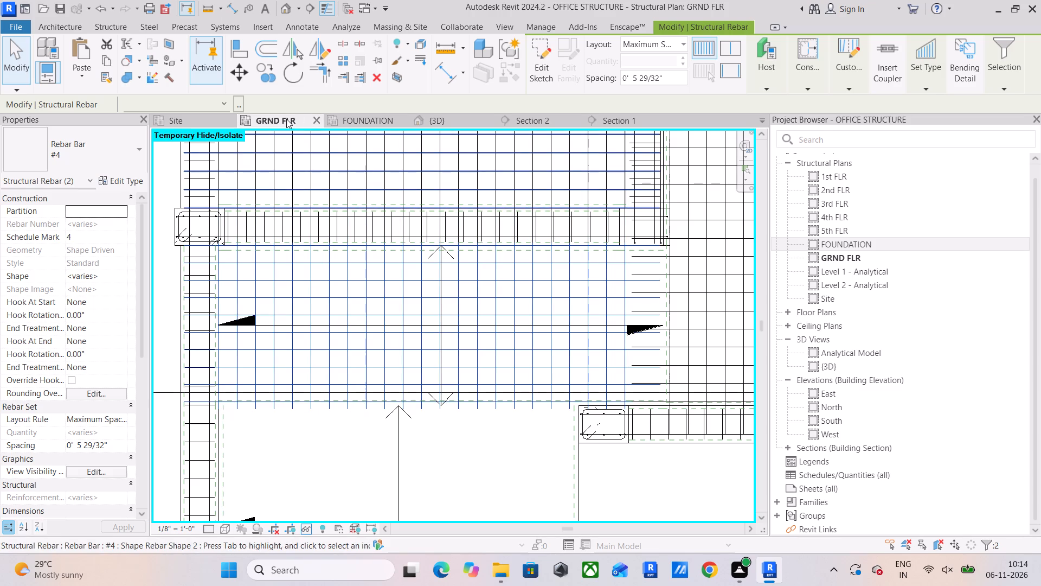
pyautogui.click(277, 69)
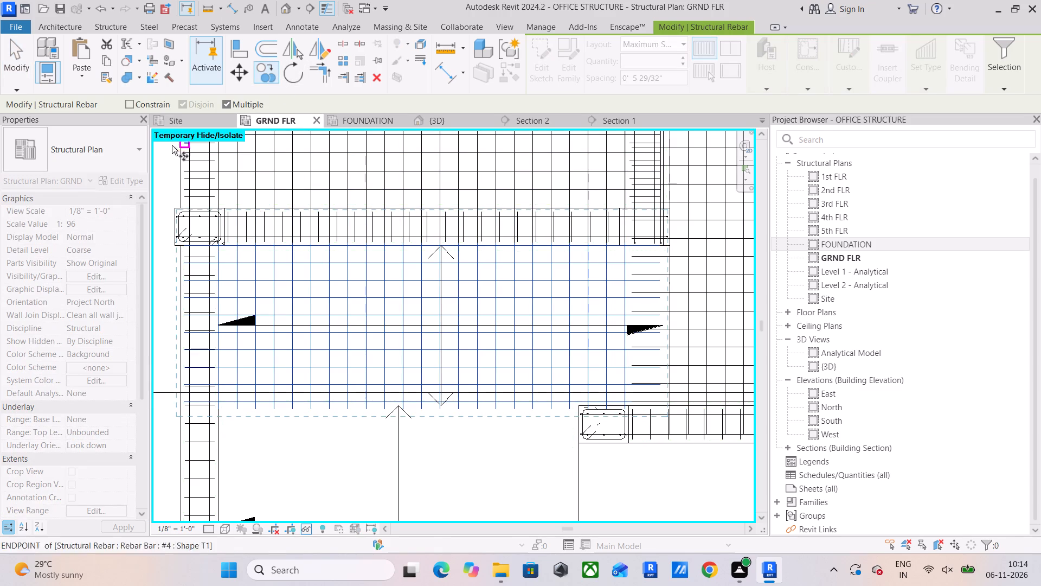
pyautogui.scroll(5, 171, 149)
pyautogui.scroll(10, 260, 326)
pyautogui.click(268, 380)
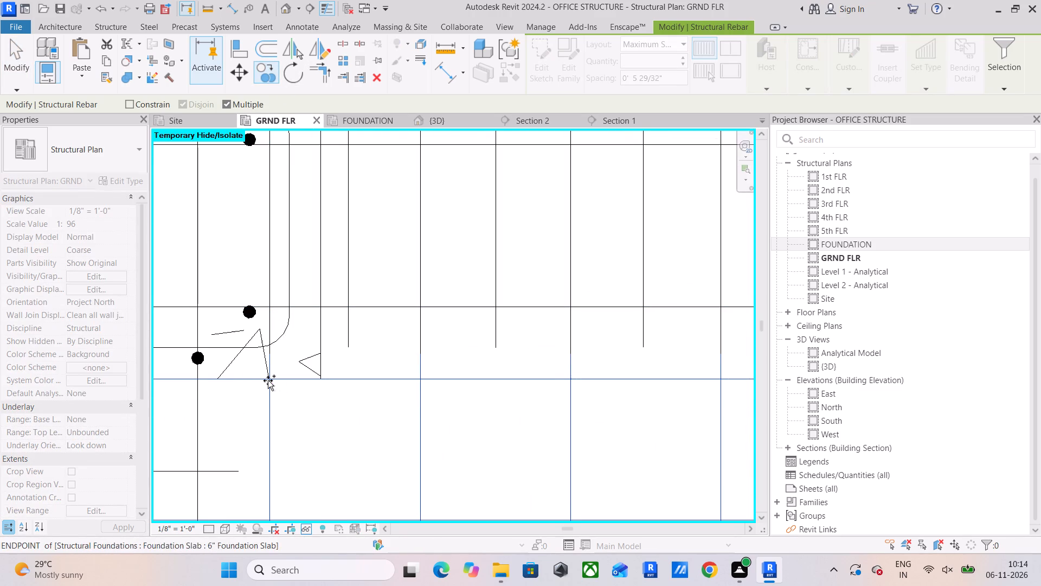
pyautogui.scroll(-13, 268, 383)
pyautogui.moveTo(260, 386); pyautogui.dragTo(317, 114, button='middle')
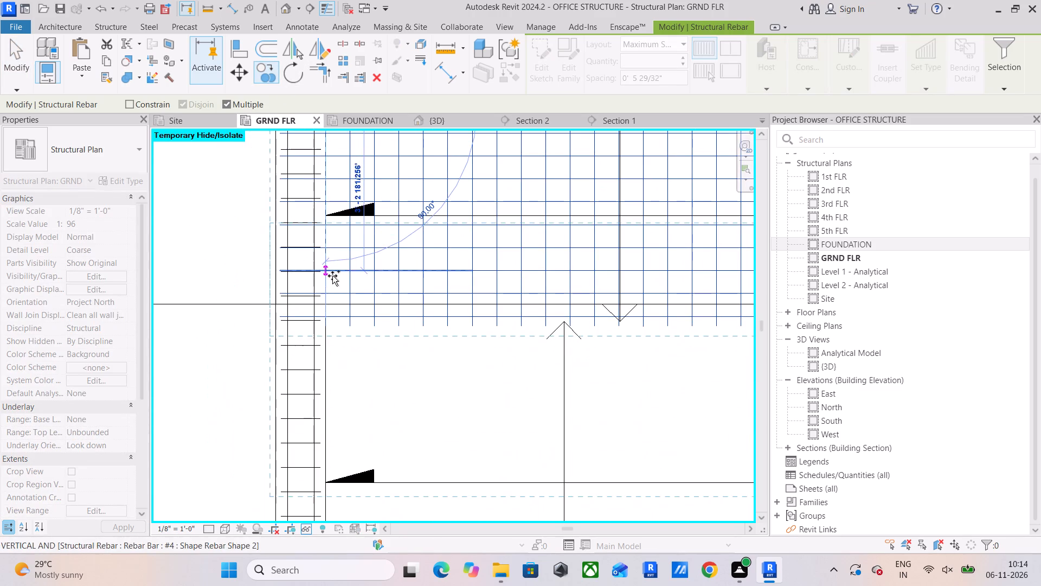
pyautogui.scroll(5, 330, 316)
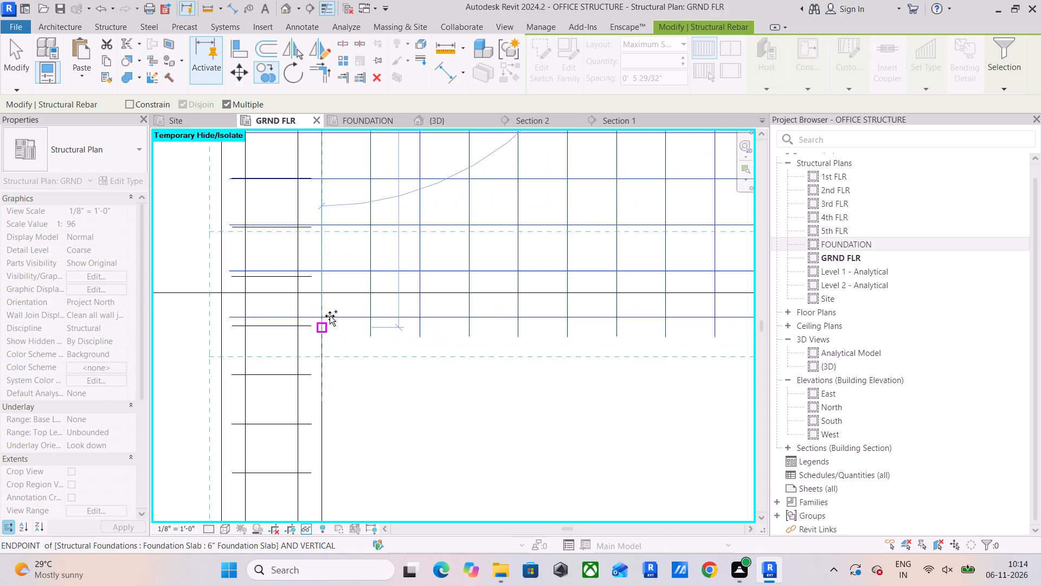
pyautogui.click(325, 324)
pyautogui.scroll(2, 325, 324)
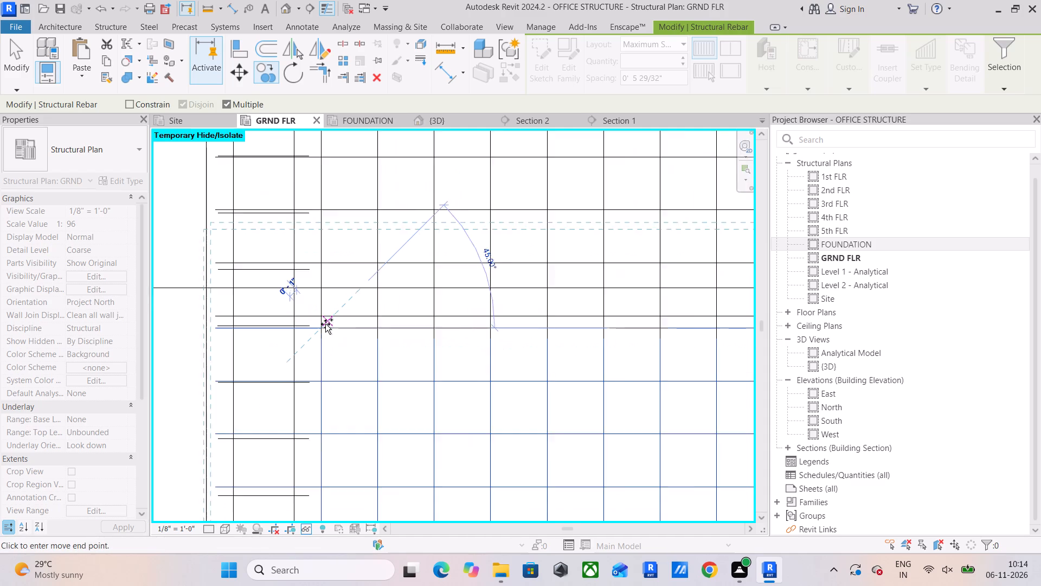
# Move the copied horizontal and vertical #4 rebar sets straight up about 1/4 inch from the lowest bay's upper-left slab corner.
pyautogui.scroll(6, 325, 324)
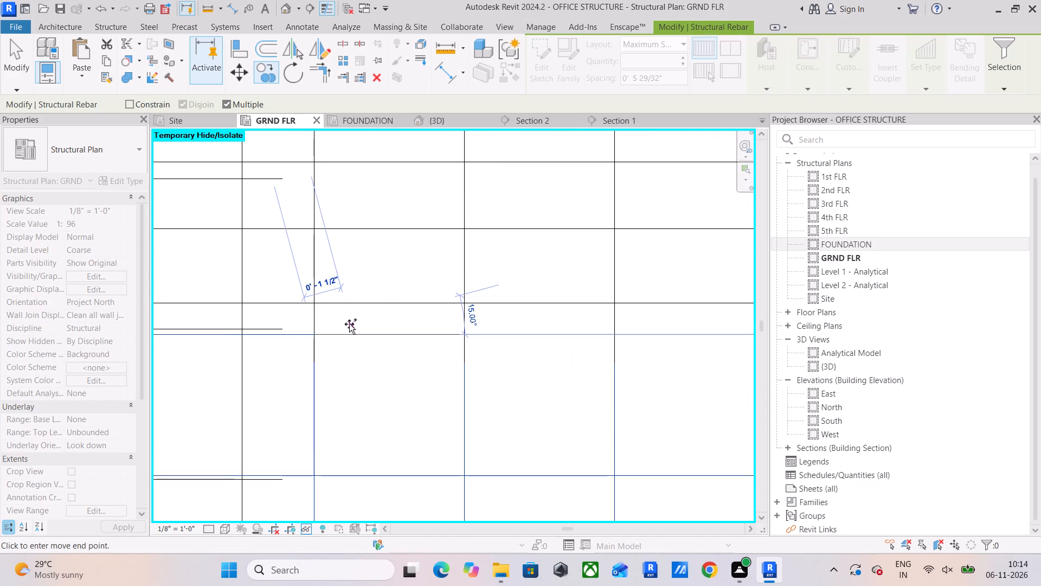
pyautogui.press('Up')
pyautogui.press('Up')
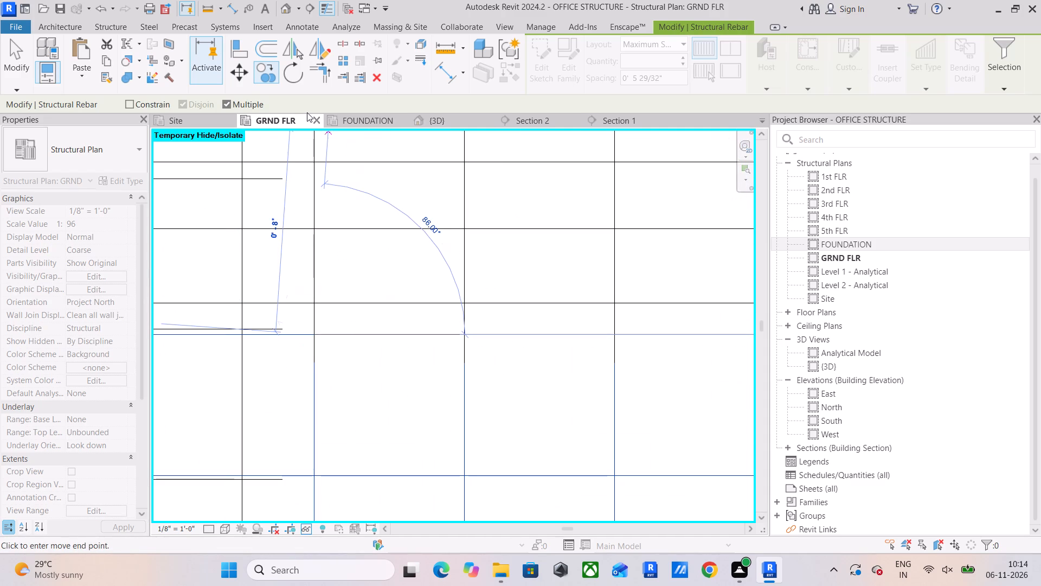
pyautogui.click(240, 74)
pyautogui.scroll(4, 311, 334)
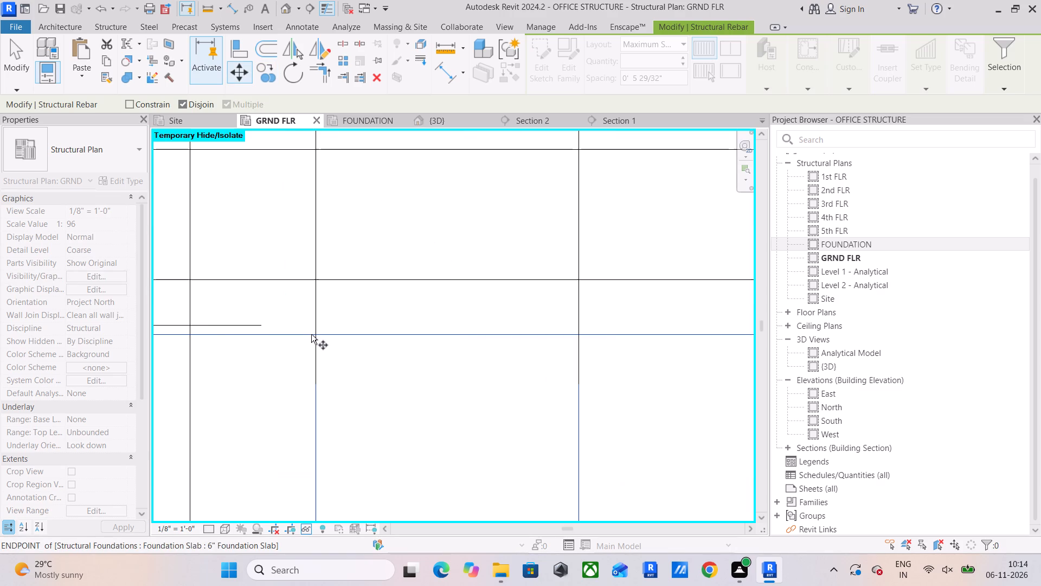
pyautogui.click(317, 333)
pyautogui.click(317, 321)
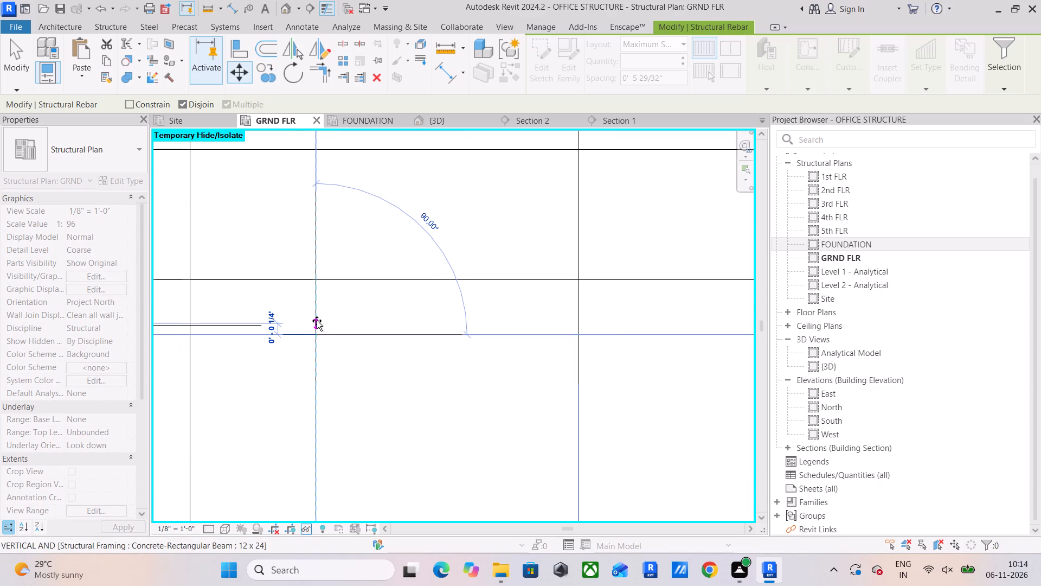
pyautogui.scroll(-10, 317, 321)
pyautogui.scroll(1, 315, 349)
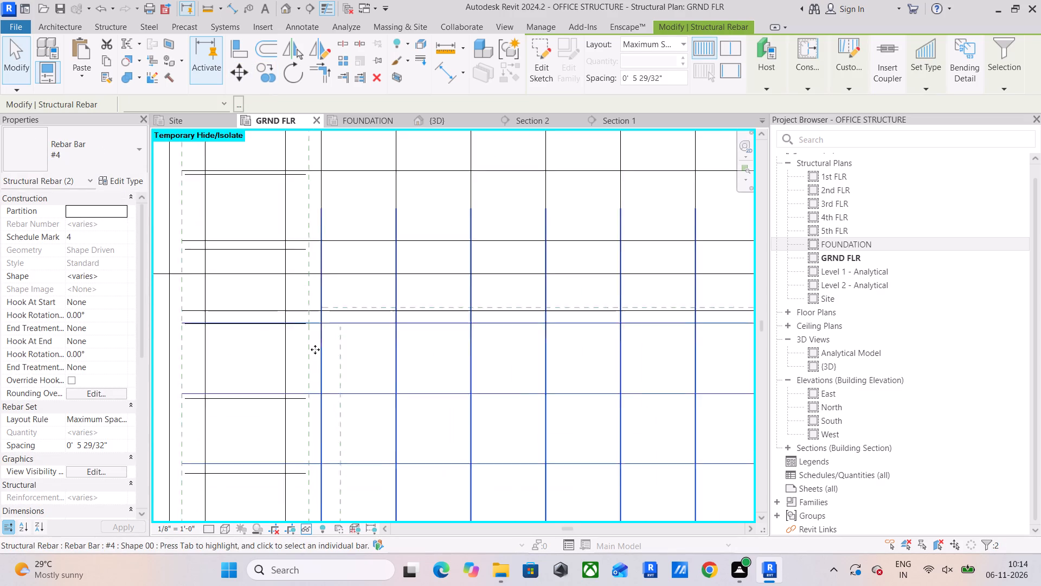
# Extend the lowest bay's horizontal #4 rebar set downward so its last bar lies just inside the slab's lower edge.
pyautogui.scroll(2, 315, 349)
pyautogui.moveTo(330, 405); pyautogui.dragTo(378, 289, button='middle')
pyautogui.scroll(-5, 364, 353)
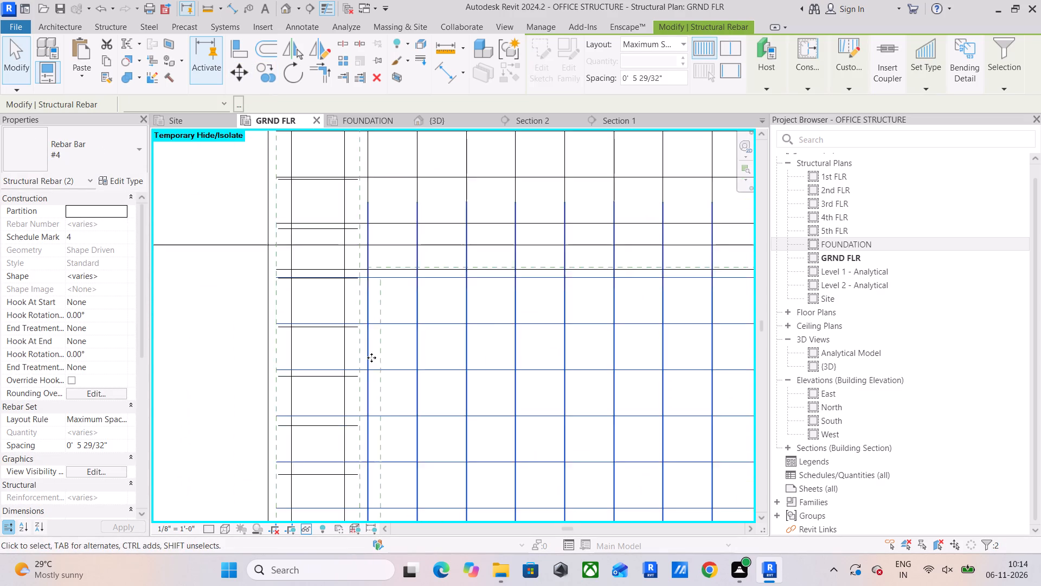
pyautogui.scroll(-8, 374, 362)
pyautogui.moveTo(378, 362); pyautogui.dragTo(359, 399, button='middle')
pyautogui.scroll(4, 372, 309)
pyautogui.scroll(-2, 372, 299)
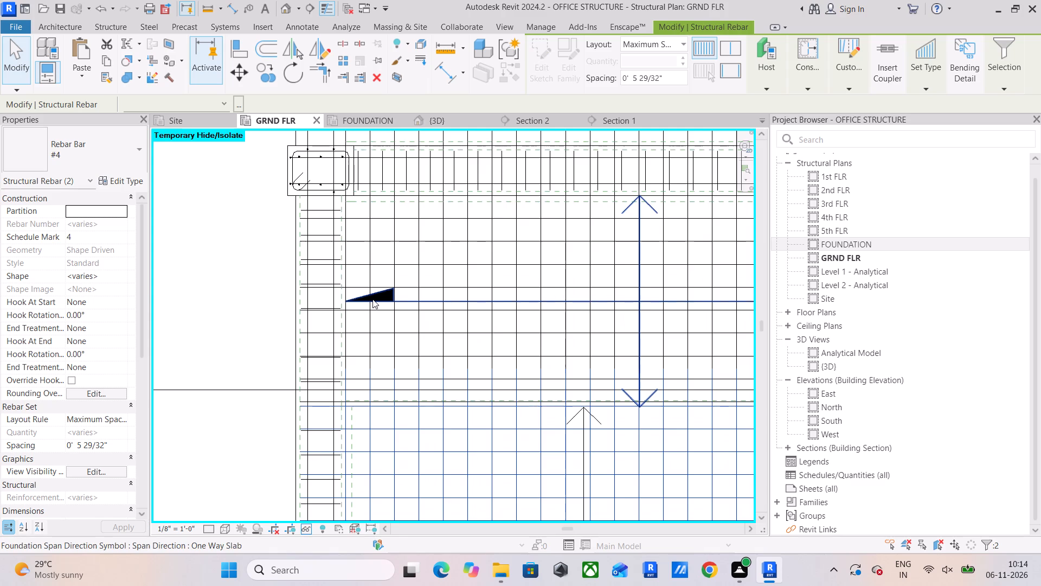
pyautogui.scroll(-3, 372, 299)
pyautogui.moveTo(513, 413); pyautogui.dragTo(423, 267, button='middle')
pyautogui.press('Escape')
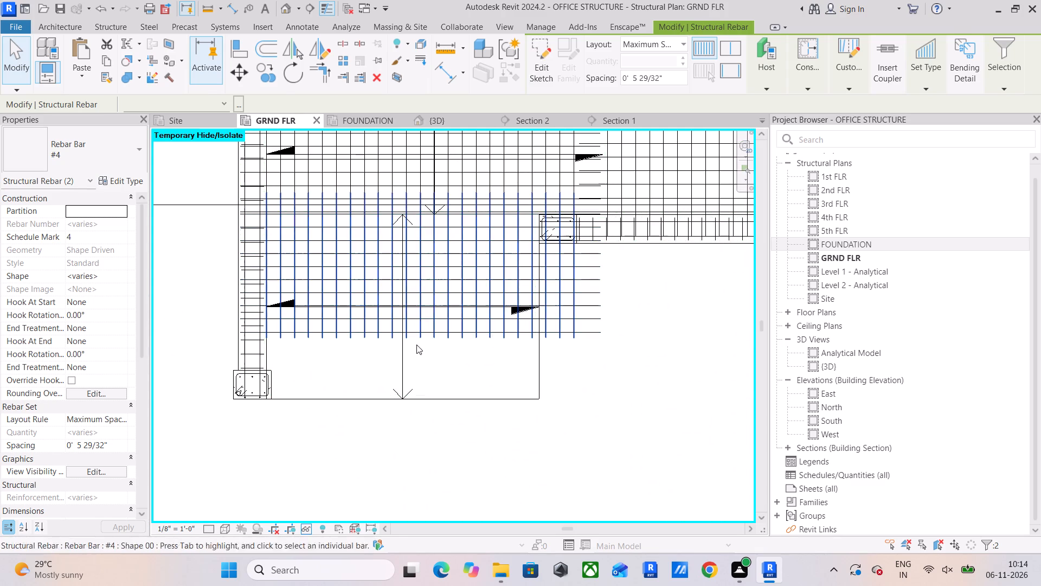
pyautogui.click(344, 332)
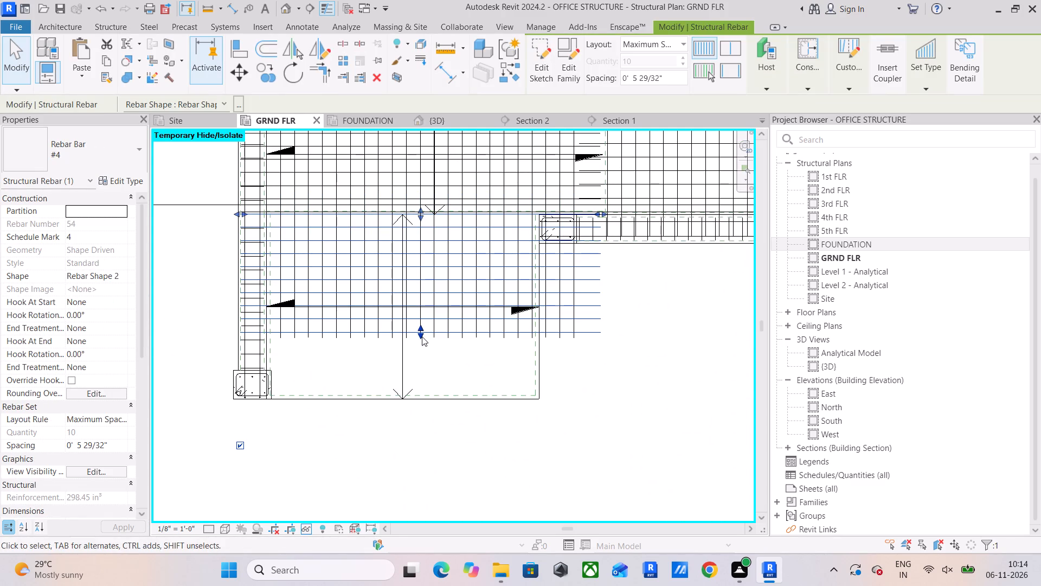
pyautogui.moveTo(422, 336); pyautogui.dragTo(429, 391)
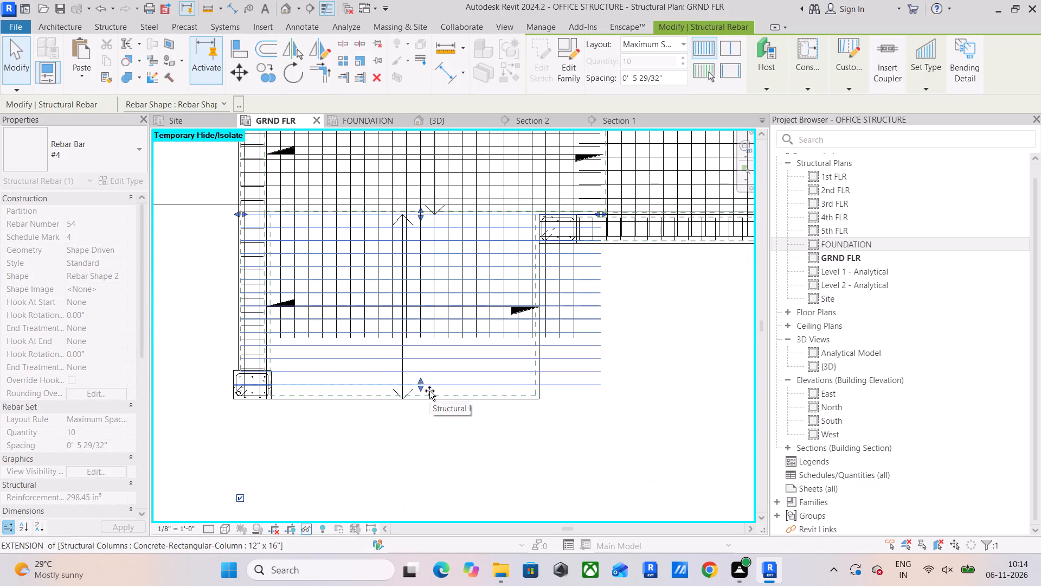
pyautogui.moveTo(429, 391); pyautogui.dragTo(429, 393)
pyautogui.scroll(5, 429, 393)
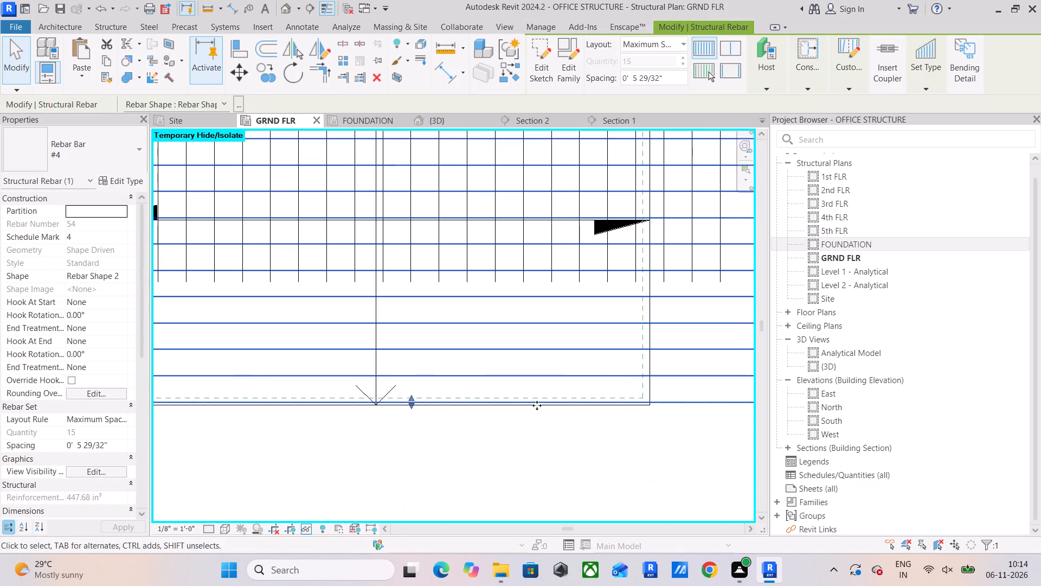
pyautogui.middleClick(537, 405)
# Extend the lower end of the lowest bay's vertical #4 rebar set down to just inside the slab's lower edge.
pyautogui.click(524, 281)
pyautogui.scroll(-5, 524, 281)
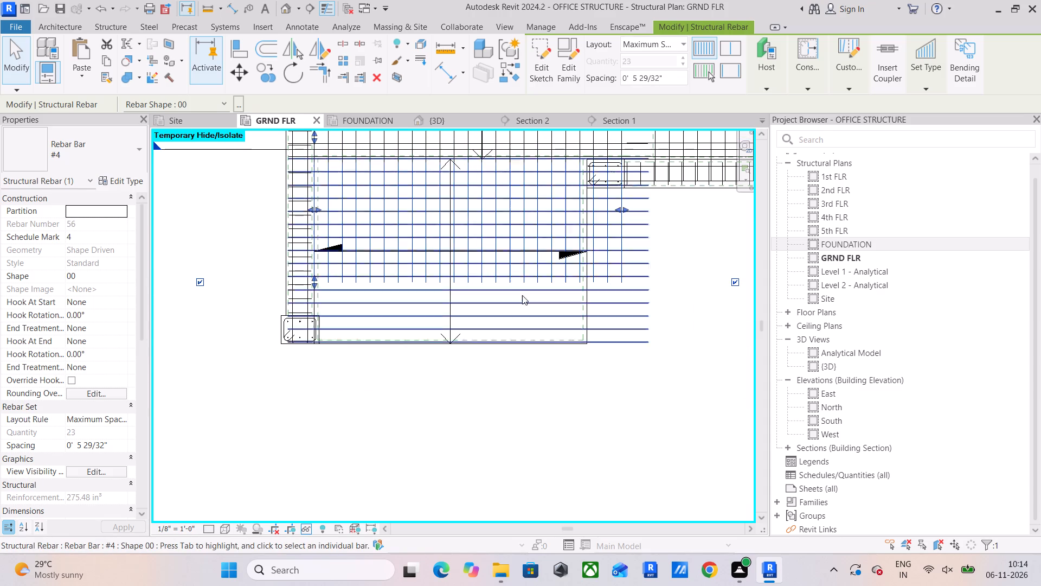
pyautogui.moveTo(316, 285); pyautogui.dragTo(317, 309)
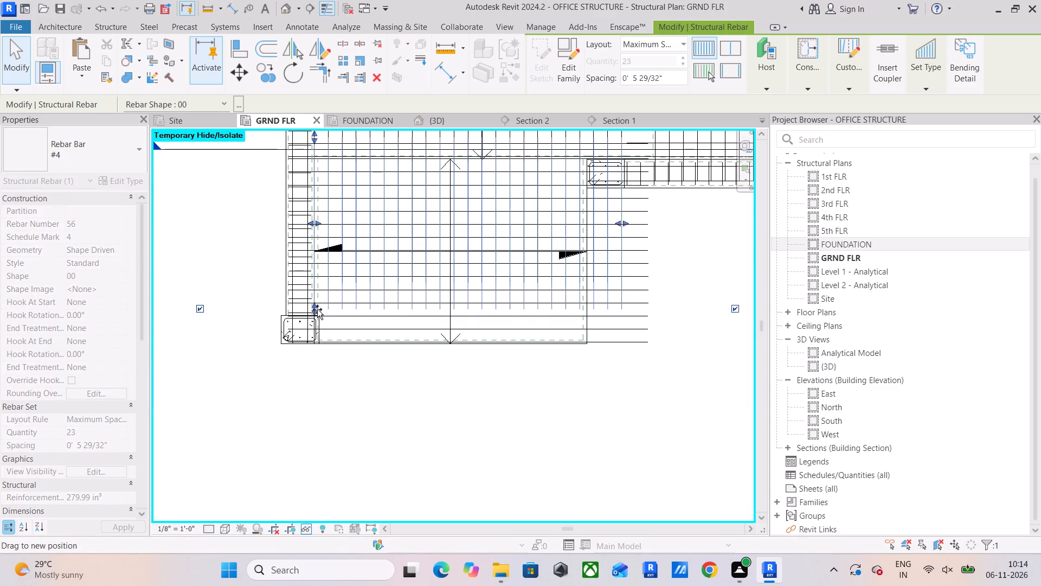
pyautogui.moveTo(317, 309); pyautogui.dragTo(318, 341)
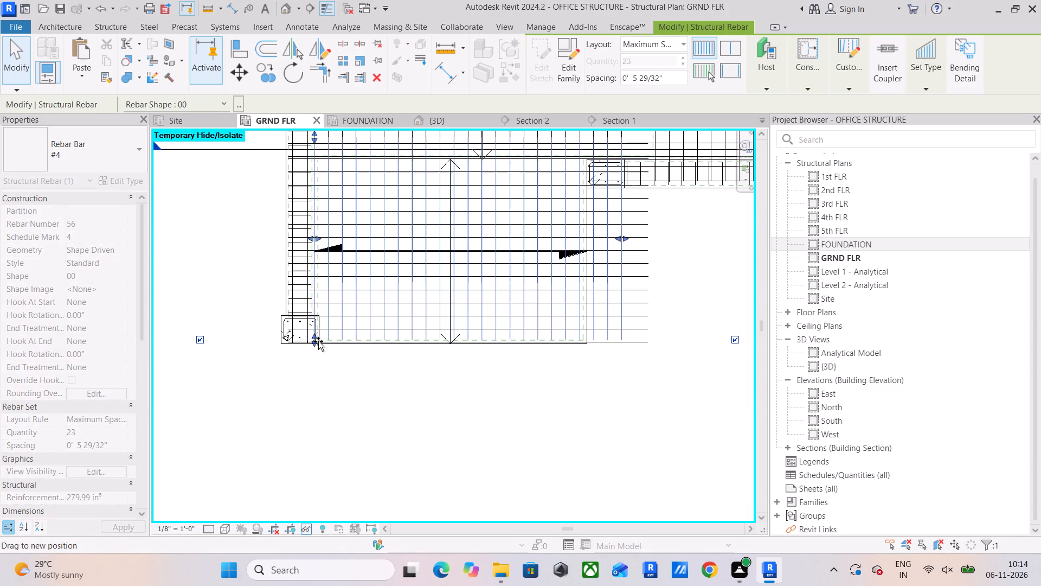
pyautogui.moveTo(318, 341); pyautogui.dragTo(318, 343)
pyautogui.scroll(5, 321, 342)
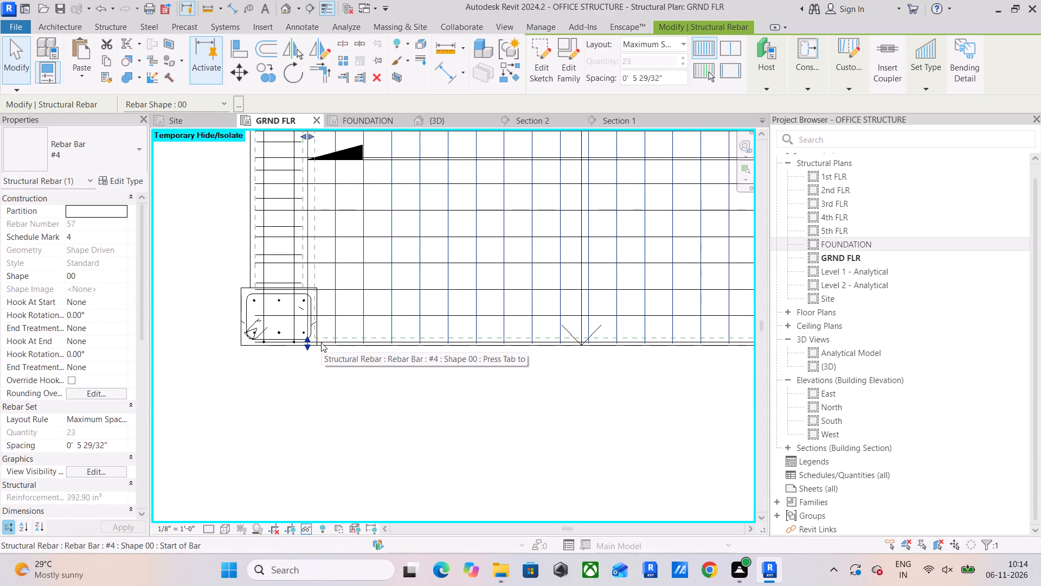
pyautogui.scroll(5, 457, 330)
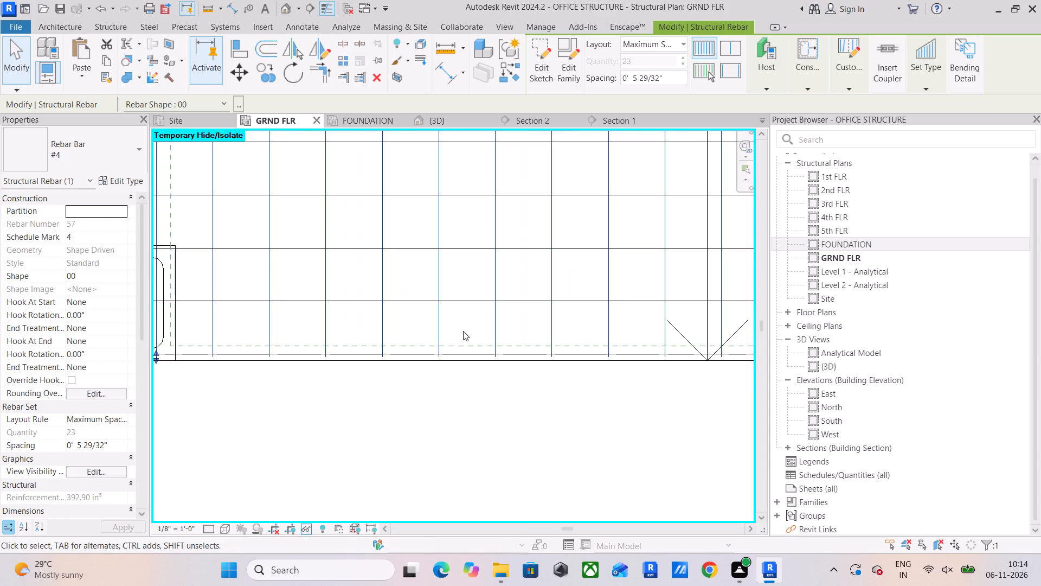
# Shorten the right end of the lowest bay's horizontal #4 rebar set to the slab's right edge.
pyautogui.moveTo(465, 333); pyautogui.dragTo(447, 353, button='middle')
pyautogui.scroll(-8, 384, 367)
pyautogui.moveTo(401, 389); pyautogui.dragTo(235, 409, button='middle')
pyautogui.scroll(-6, 616, 317)
pyautogui.moveTo(616, 322); pyautogui.dragTo(612, 339, button='middle')
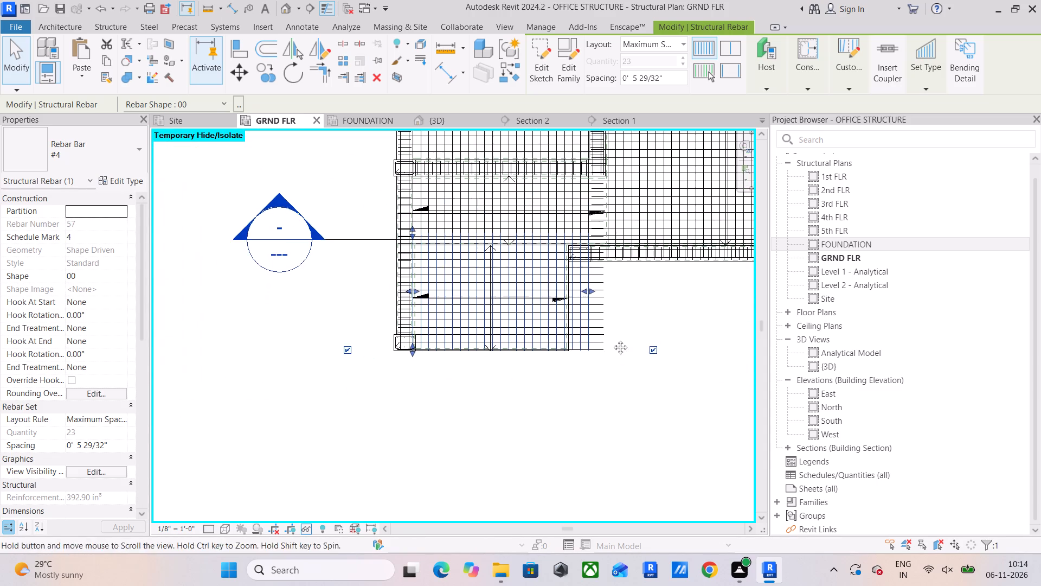
pyautogui.moveTo(612, 339); pyautogui.dragTo(606, 370, button='middle')
pyautogui.click(614, 361)
pyautogui.click(595, 364)
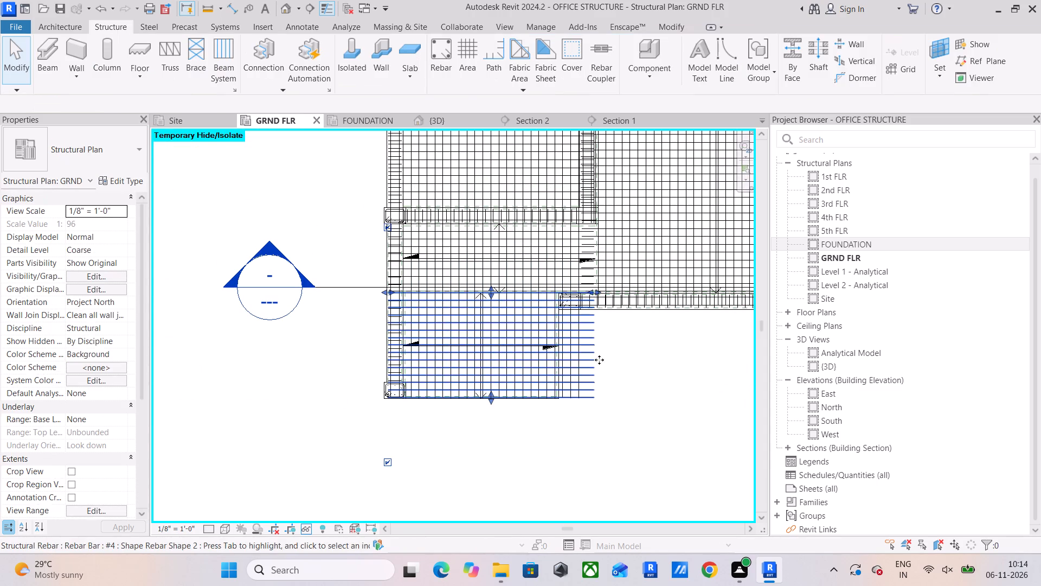
pyautogui.moveTo(599, 294); pyautogui.dragTo(560, 303)
pyautogui.scroll(4, 590, 291)
pyautogui.scroll(5, 542, 291)
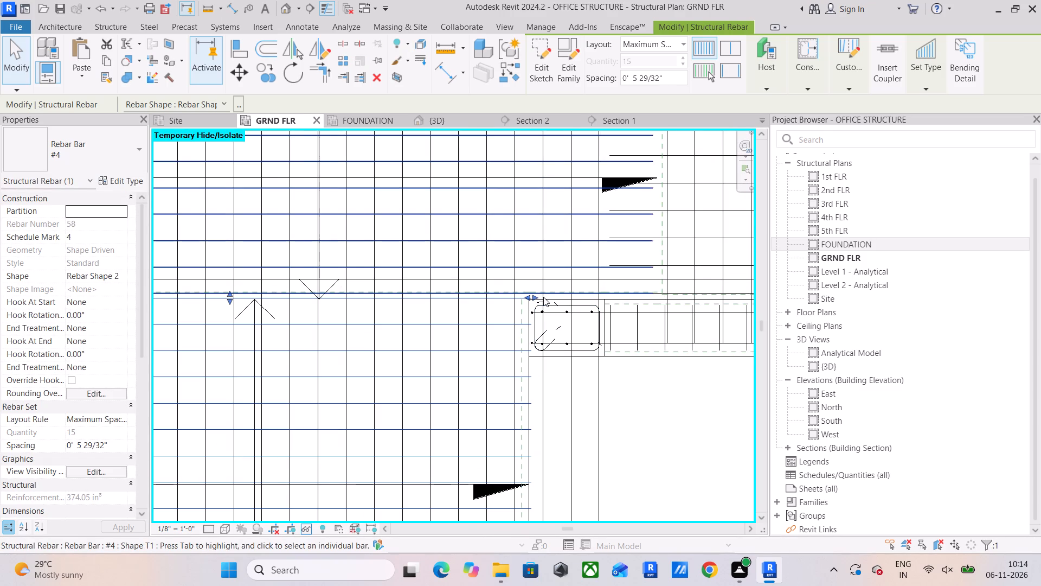
pyautogui.moveTo(536, 295); pyautogui.dragTo(523, 306)
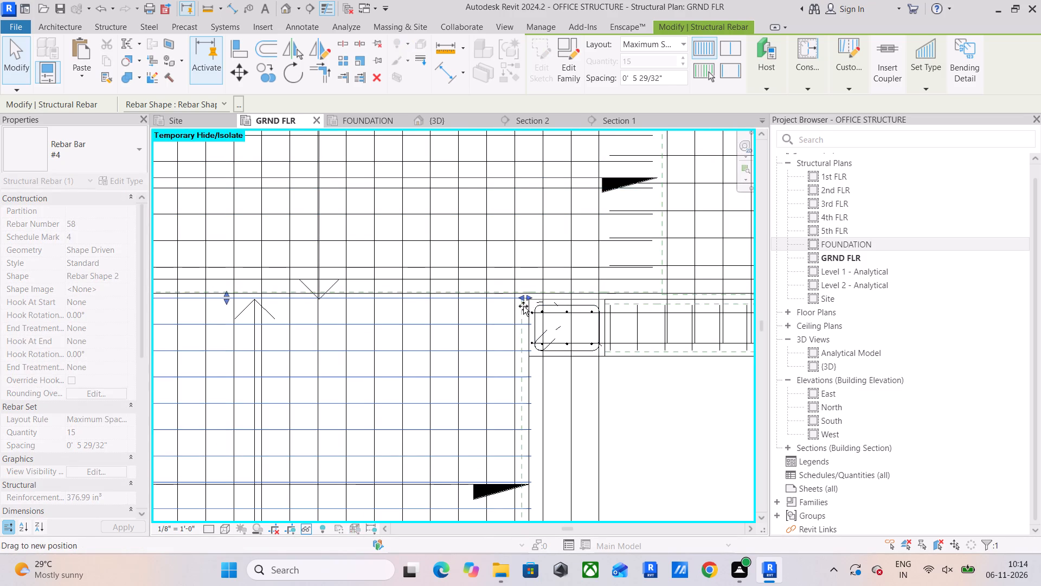
pyautogui.moveTo(523, 306); pyautogui.dragTo(529, 309)
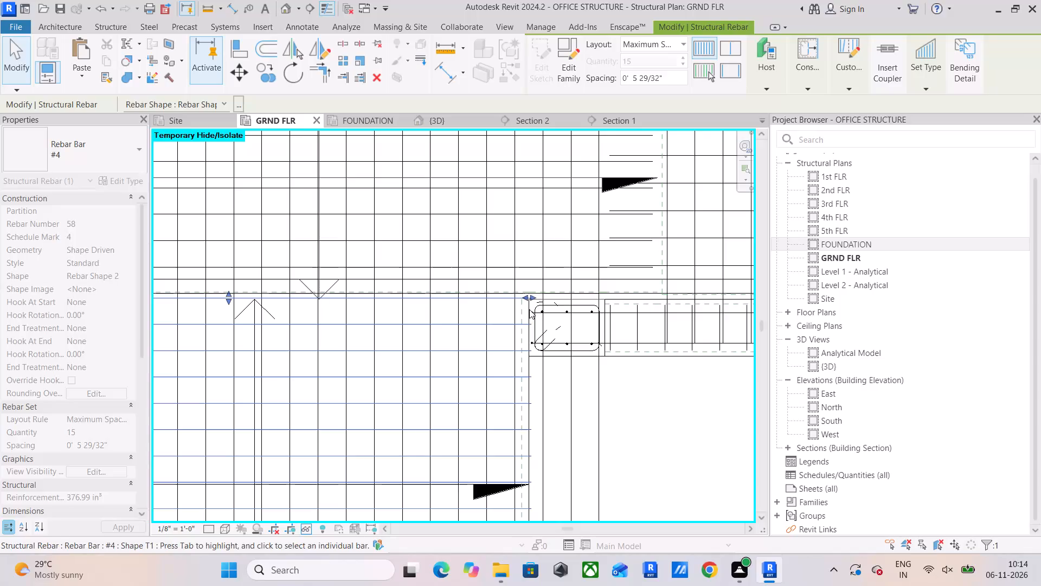
# Reduce the distribution width of the lowest bay's vertical #4 rebar set so its last bar lies at the slab's right edge.
pyautogui.click(595, 385)
pyautogui.scroll(-4, 595, 385)
pyautogui.moveTo(597, 384); pyautogui.dragTo(604, 283, button='middle')
pyautogui.scroll(3, 604, 305)
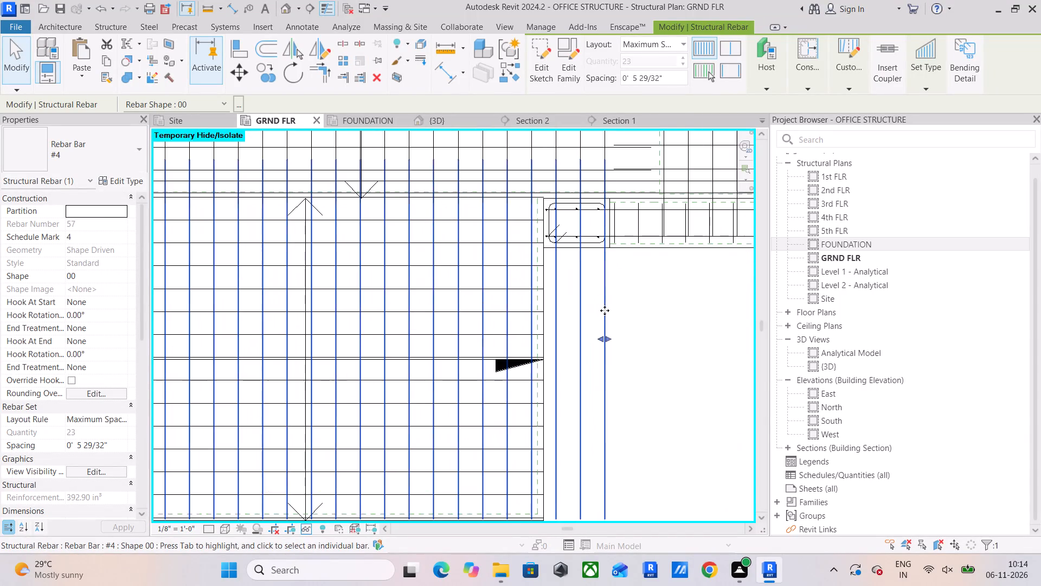
pyautogui.moveTo(601, 337); pyautogui.dragTo(549, 348)
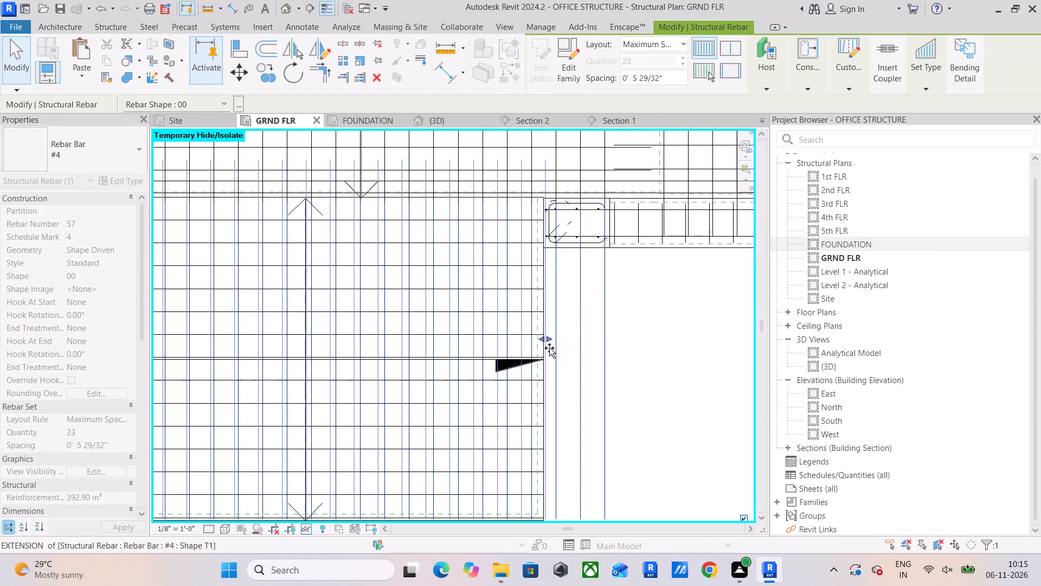
pyautogui.moveTo(549, 348); pyautogui.dragTo(550, 348)
pyautogui.click(630, 341)
# Shorten the upper end of the lowest bay's vertical #4 rebar set to just above the boundary between the two lower slab bays.
pyautogui.scroll(-9, 630, 341)
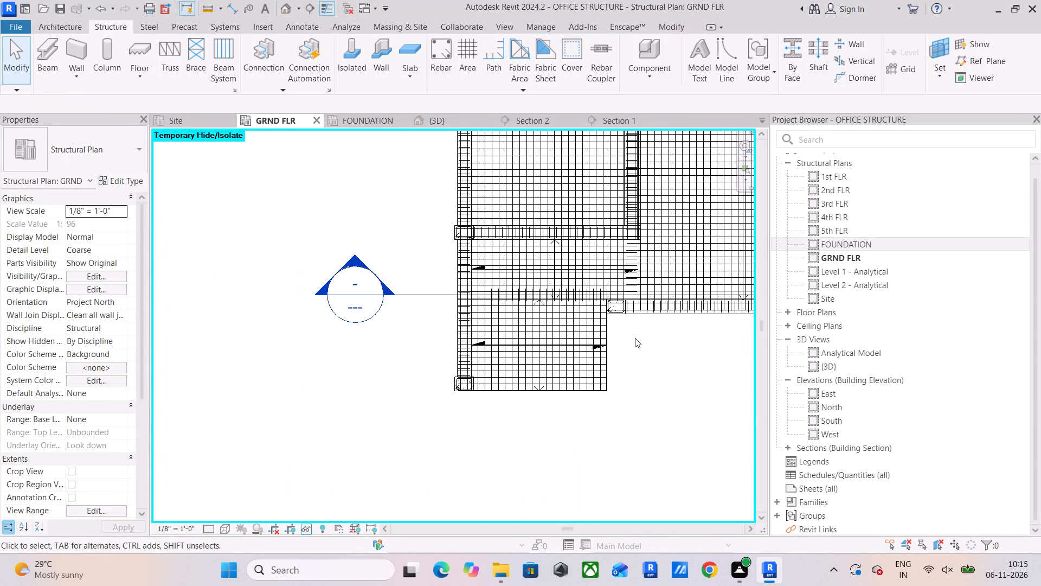
pyautogui.keyDown('shift'); pyautogui.moveTo(631, 352); pyautogui.dragTo(604, 345, button='middle'); pyautogui.keyUp('shift')
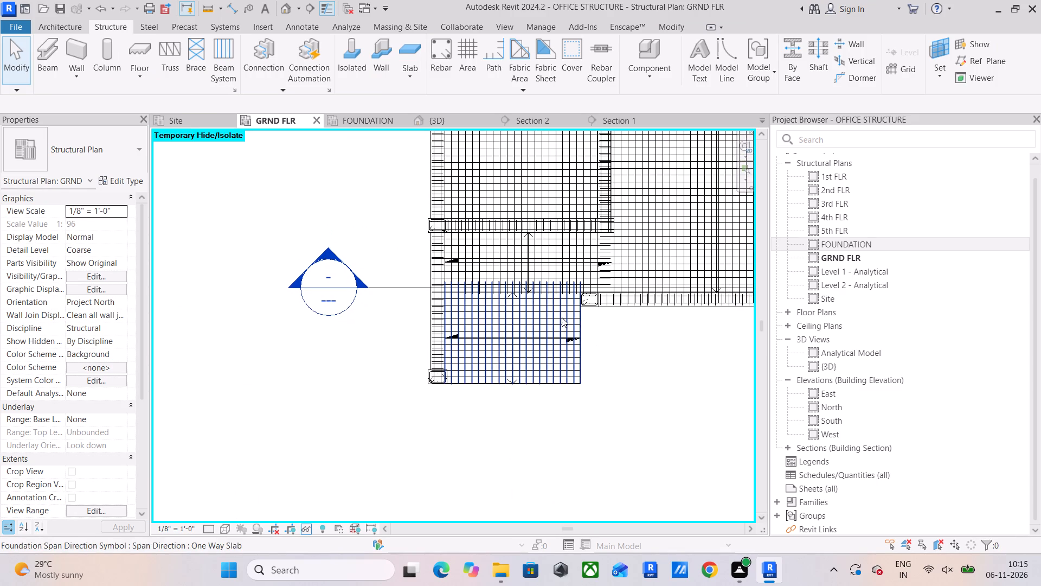
pyautogui.click(562, 317)
pyautogui.scroll(5, 552, 277)
pyautogui.scroll(4, 417, 302)
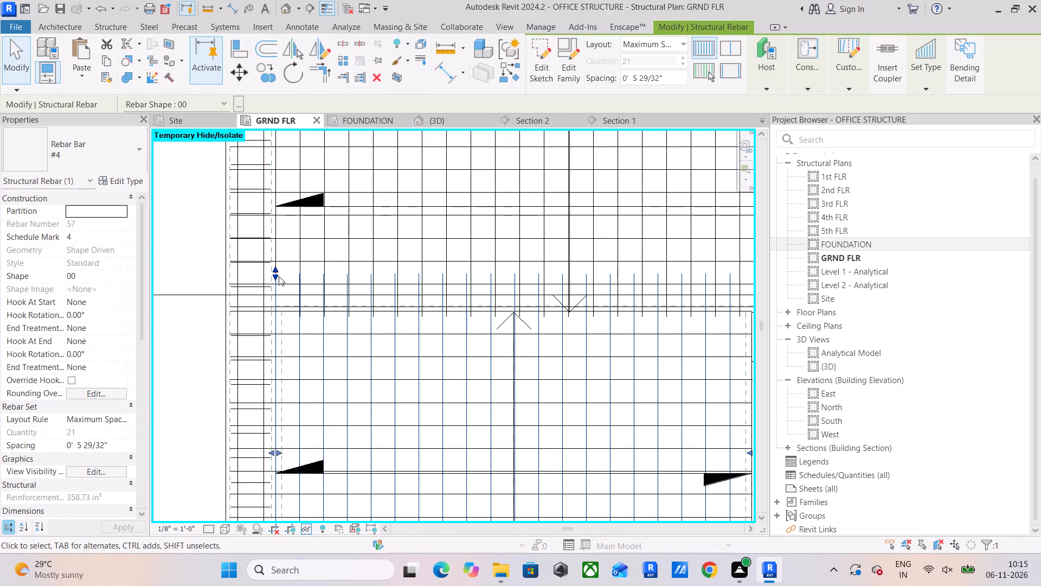
pyautogui.moveTo(275, 270); pyautogui.dragTo(277, 327)
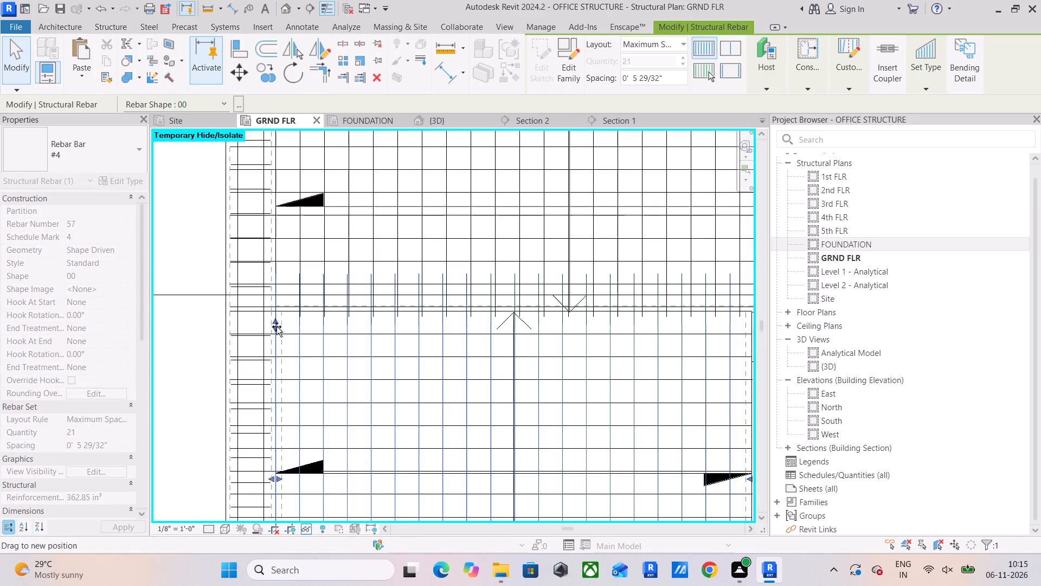
pyautogui.moveTo(277, 327); pyautogui.dragTo(280, 315)
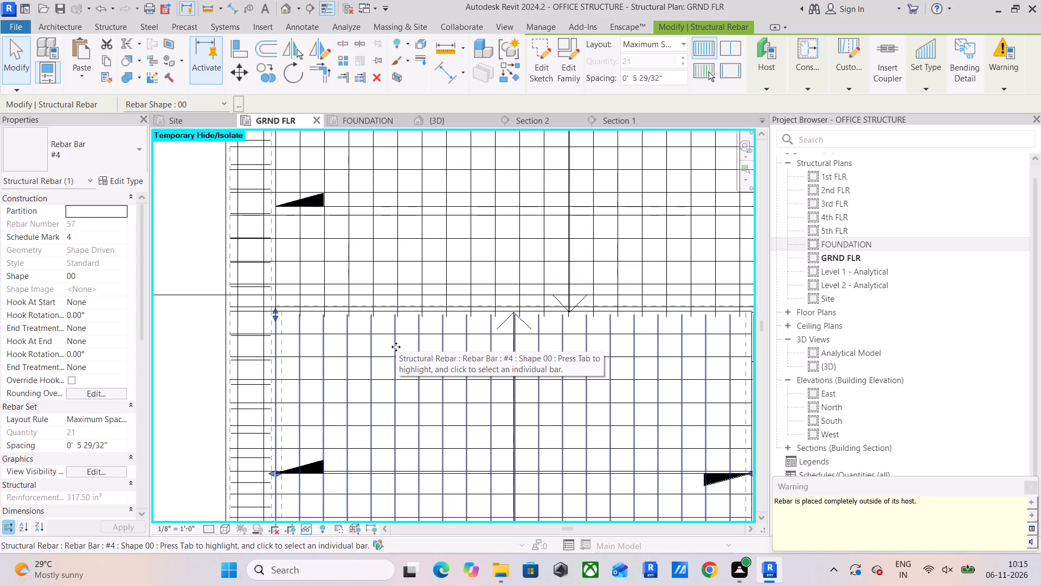
pyautogui.scroll(4, 236, 305)
pyautogui.moveTo(305, 317); pyautogui.dragTo(306, 308)
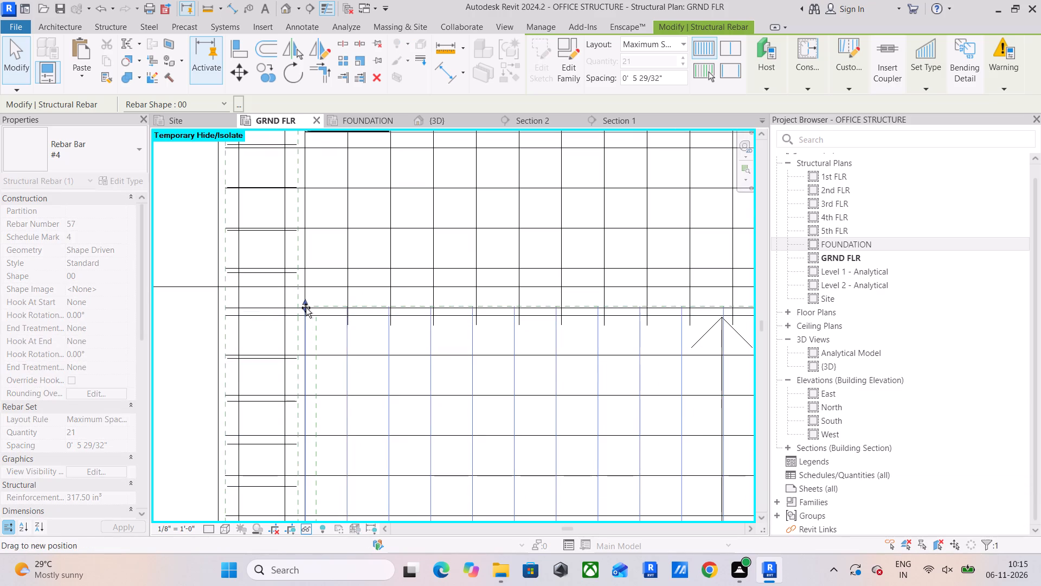
pyautogui.moveTo(306, 308); pyautogui.dragTo(305, 302)
pyautogui.scroll(-7, 332, 305)
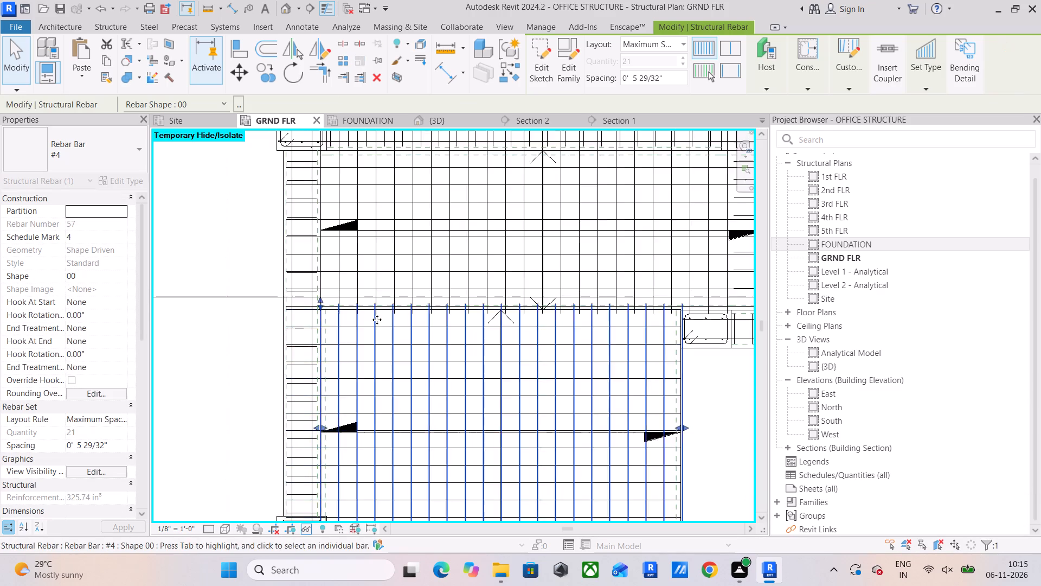
pyautogui.scroll(-4, 377, 320)
pyautogui.moveTo(398, 330); pyautogui.dragTo(374, 283, button='middle')
pyautogui.click(672, 379)
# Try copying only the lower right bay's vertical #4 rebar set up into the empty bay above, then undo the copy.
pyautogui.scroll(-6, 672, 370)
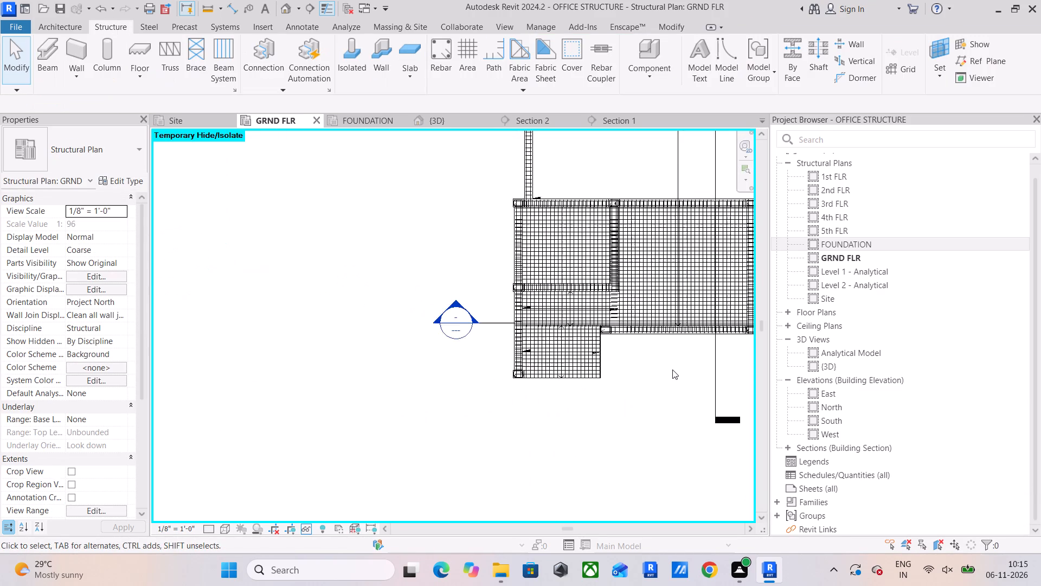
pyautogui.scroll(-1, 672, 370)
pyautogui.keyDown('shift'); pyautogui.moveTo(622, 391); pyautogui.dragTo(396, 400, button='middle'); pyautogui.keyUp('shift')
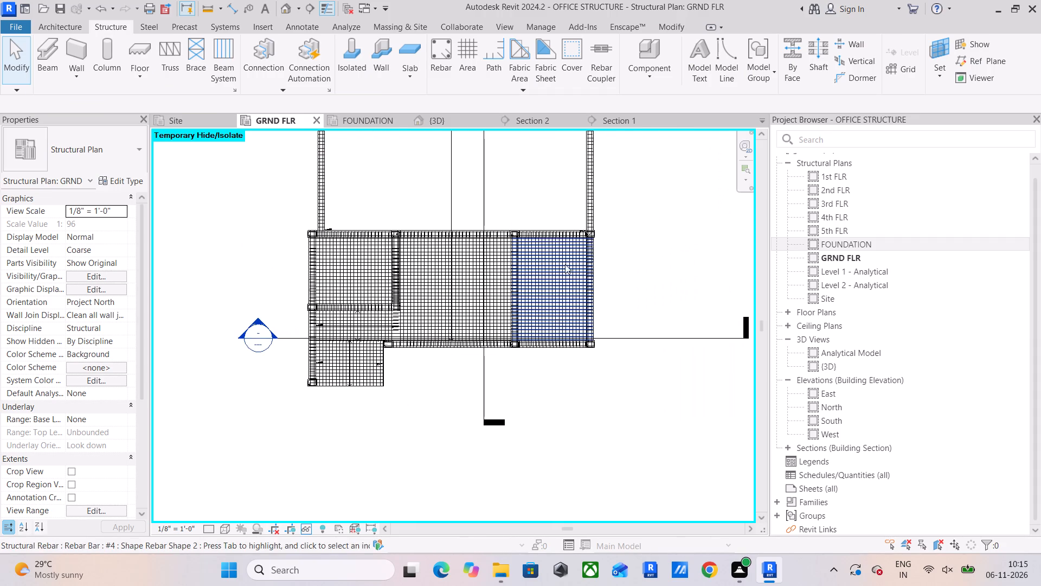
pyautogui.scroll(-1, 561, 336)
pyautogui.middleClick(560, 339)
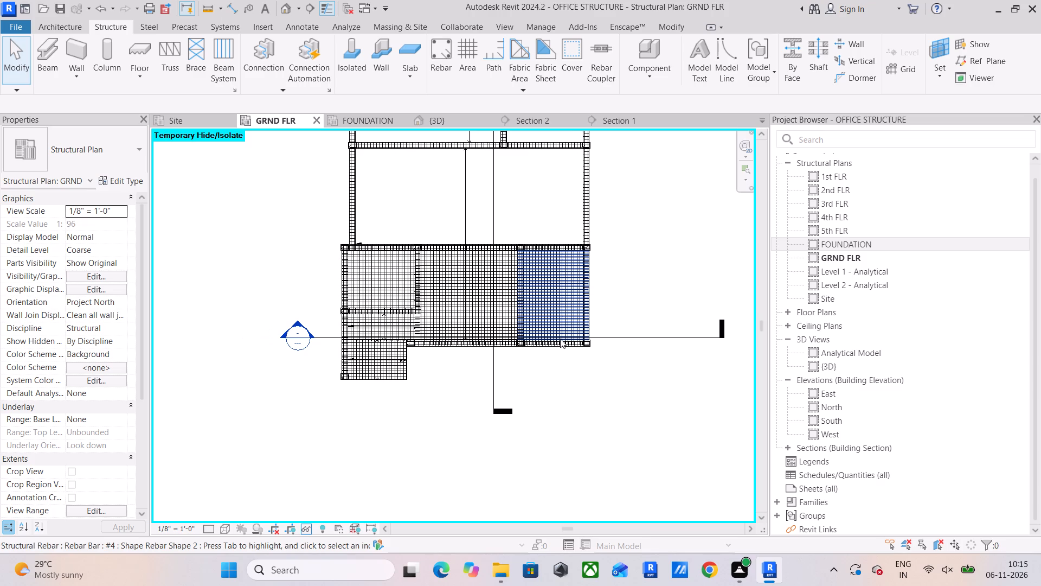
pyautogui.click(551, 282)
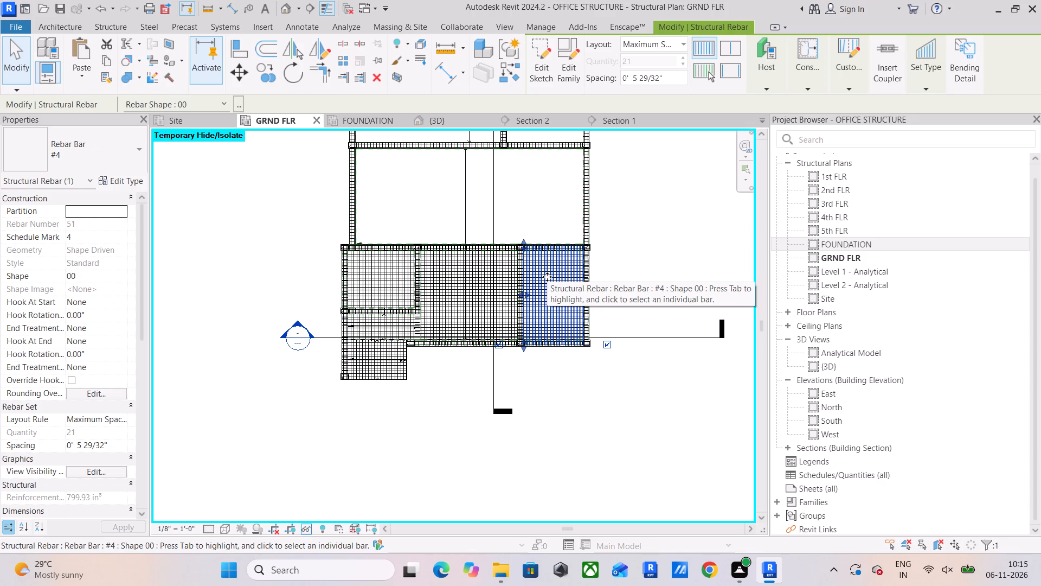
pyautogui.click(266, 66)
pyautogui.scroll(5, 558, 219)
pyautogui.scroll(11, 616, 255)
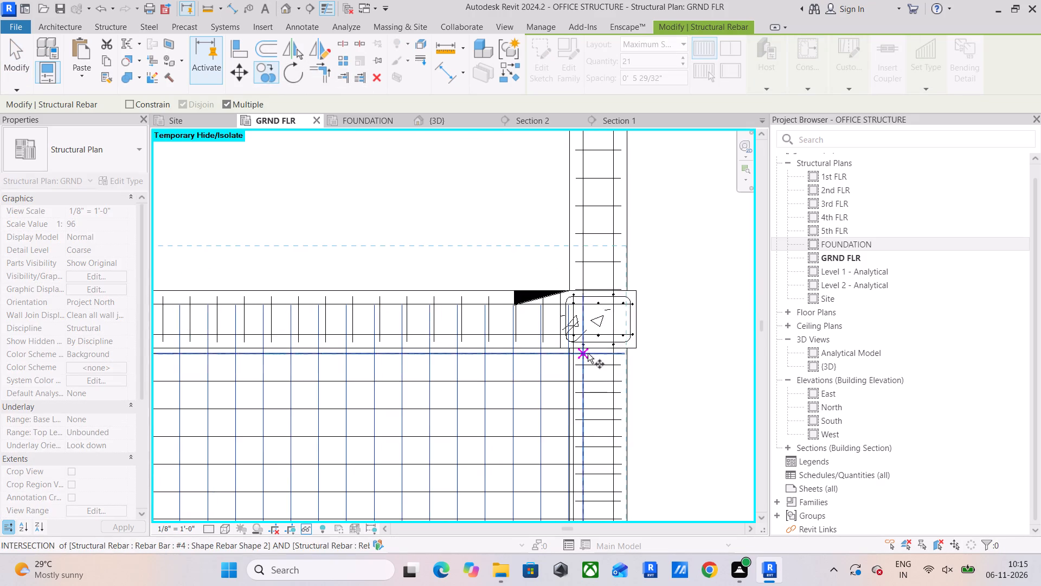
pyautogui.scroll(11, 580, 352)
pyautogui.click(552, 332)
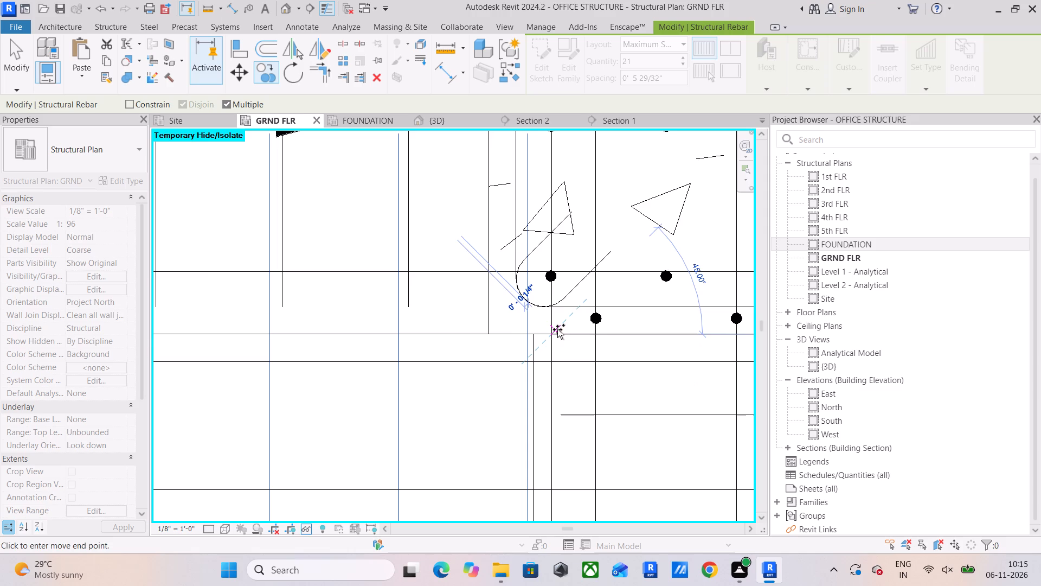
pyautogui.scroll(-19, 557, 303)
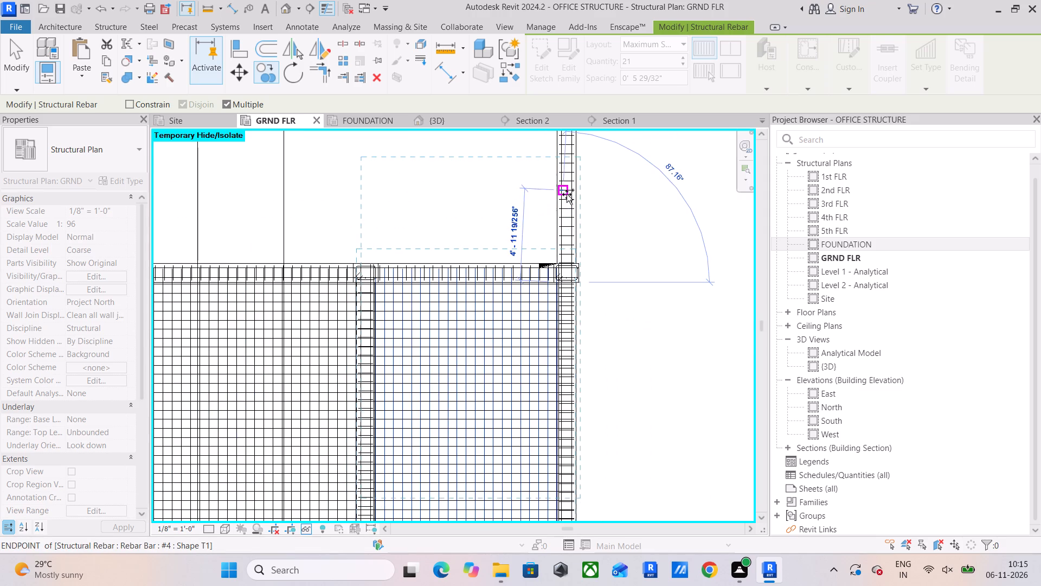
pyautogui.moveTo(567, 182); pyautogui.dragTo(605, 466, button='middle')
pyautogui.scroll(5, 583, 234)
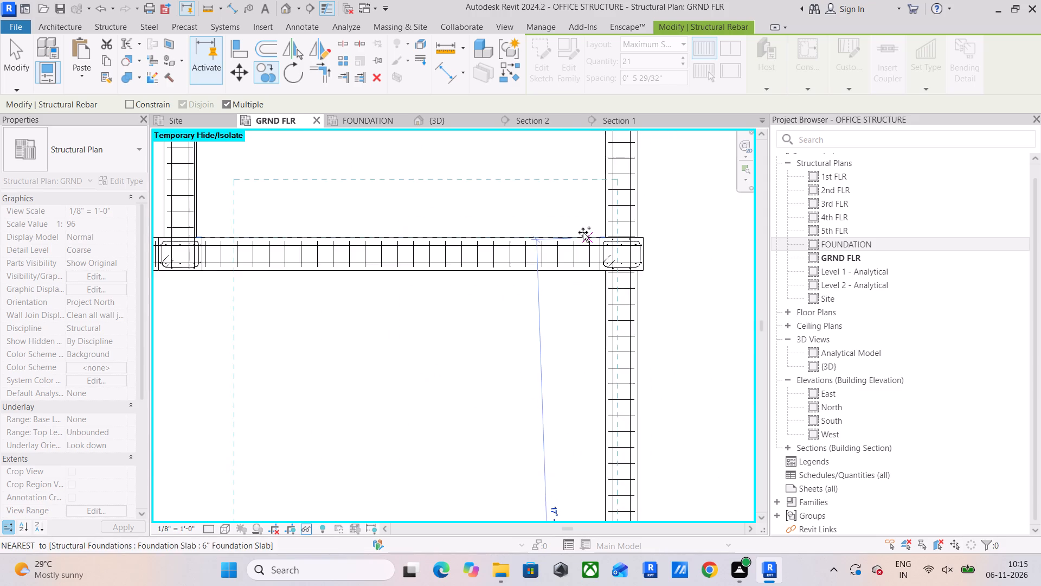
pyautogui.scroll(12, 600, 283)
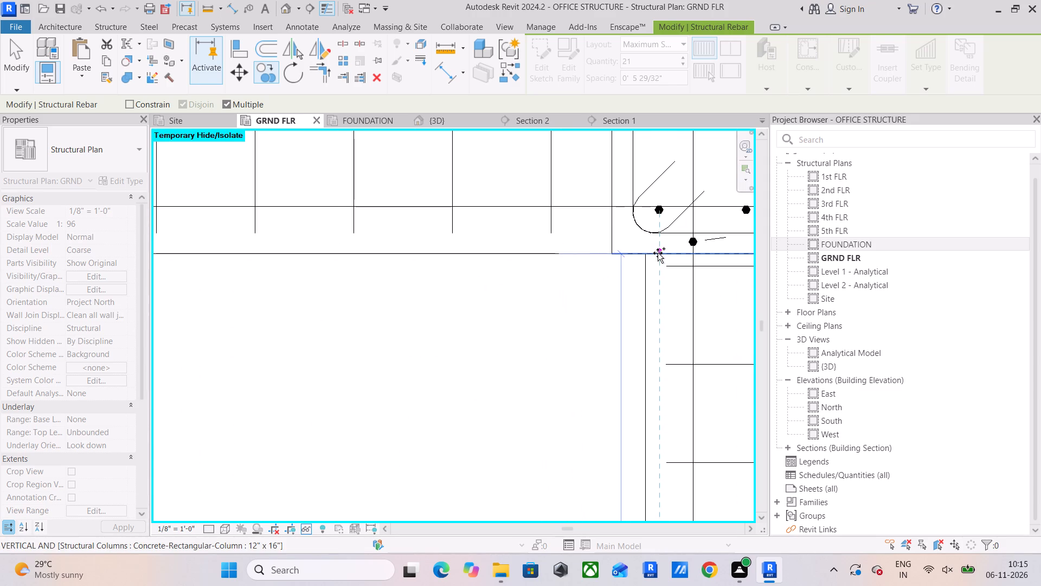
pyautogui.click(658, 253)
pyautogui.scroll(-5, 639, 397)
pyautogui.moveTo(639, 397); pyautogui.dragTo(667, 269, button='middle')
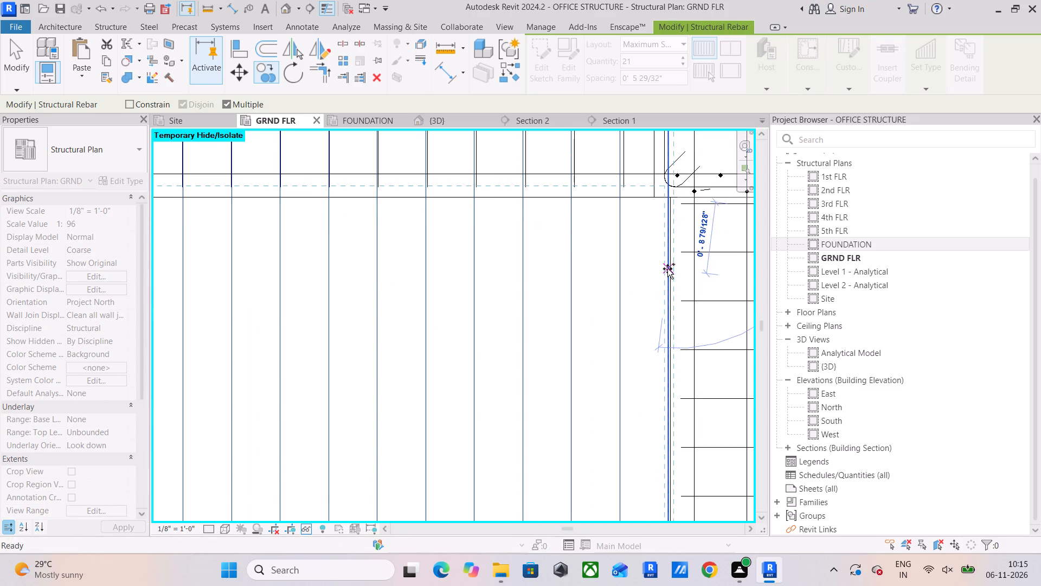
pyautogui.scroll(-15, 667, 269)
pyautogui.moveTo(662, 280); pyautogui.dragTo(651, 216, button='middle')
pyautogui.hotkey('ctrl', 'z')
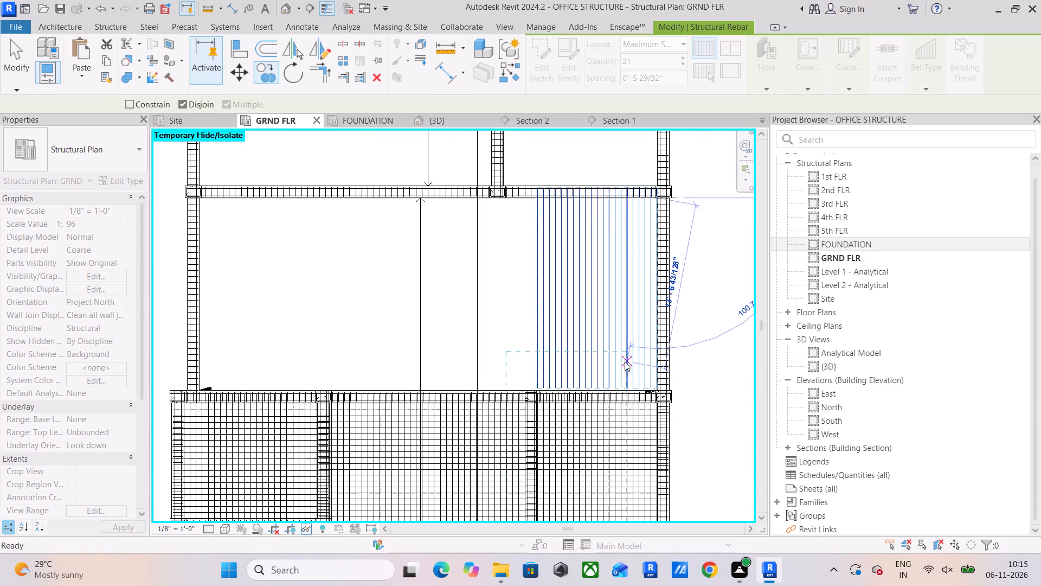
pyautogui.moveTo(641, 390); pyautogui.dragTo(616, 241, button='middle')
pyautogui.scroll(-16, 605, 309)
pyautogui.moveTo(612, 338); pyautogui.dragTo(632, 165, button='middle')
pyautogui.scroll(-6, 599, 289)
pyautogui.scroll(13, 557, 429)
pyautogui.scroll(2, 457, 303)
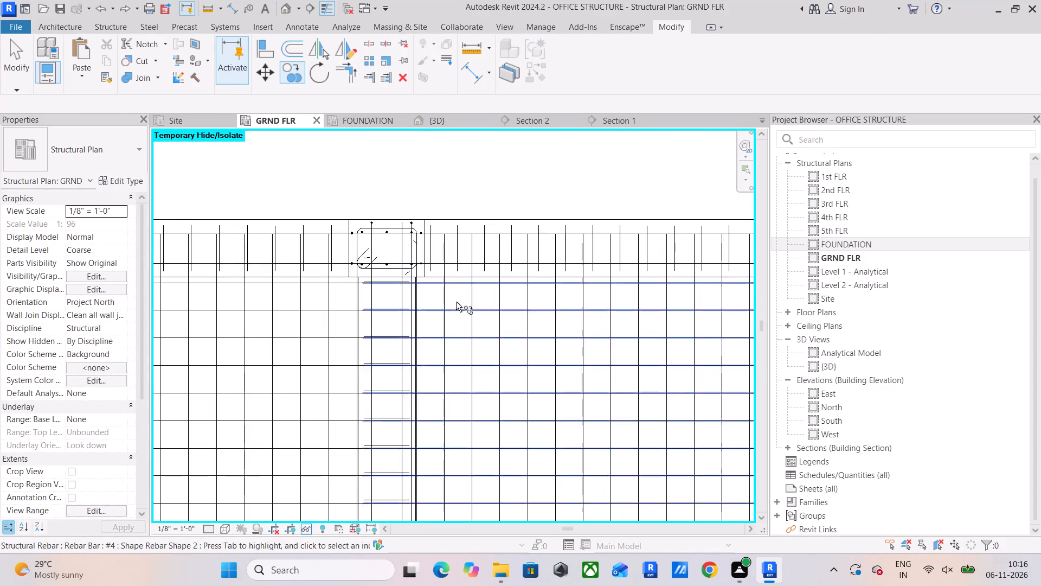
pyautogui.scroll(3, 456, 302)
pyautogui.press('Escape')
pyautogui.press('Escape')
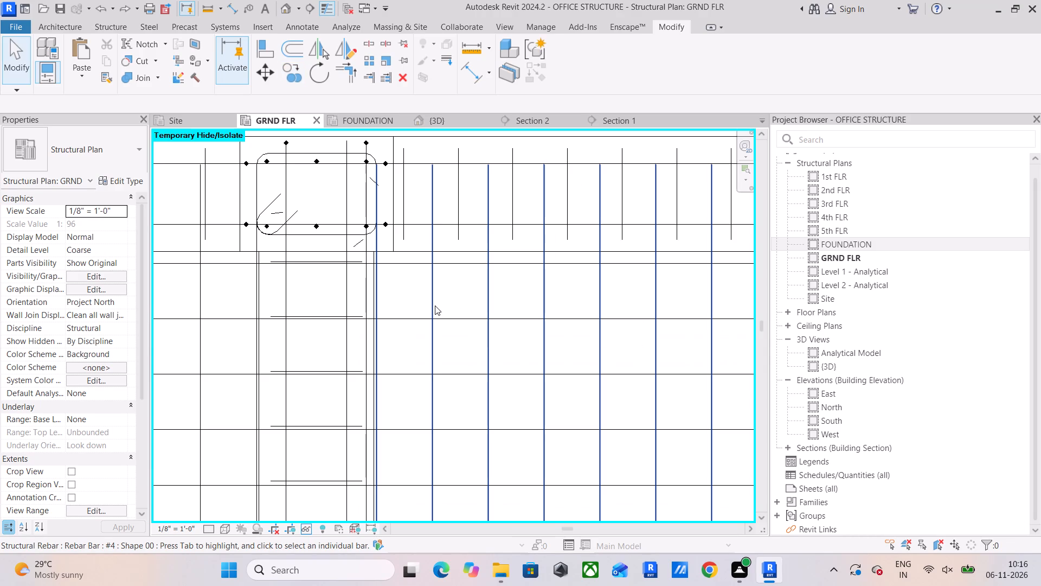
# Copy the lower right bay's vertical and horizontal #4 rebar sets together into the empty bay above, aligned at its upper right column corner.
pyautogui.click(435, 305)
pyautogui.moveTo(456, 297); pyautogui.dragTo(421, 338)
pyautogui.scroll(-5, 490, 259)
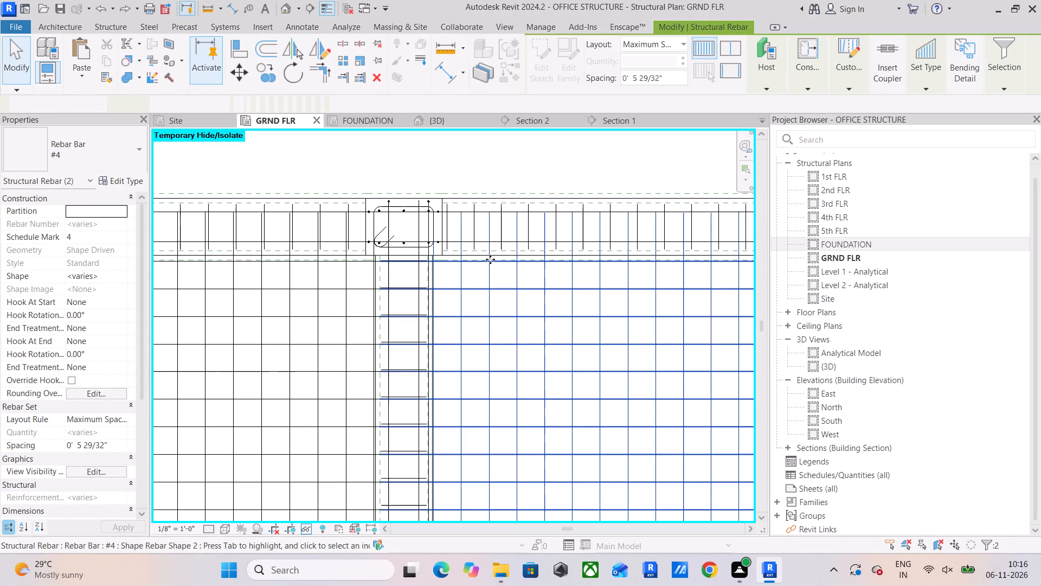
pyautogui.click(255, 73)
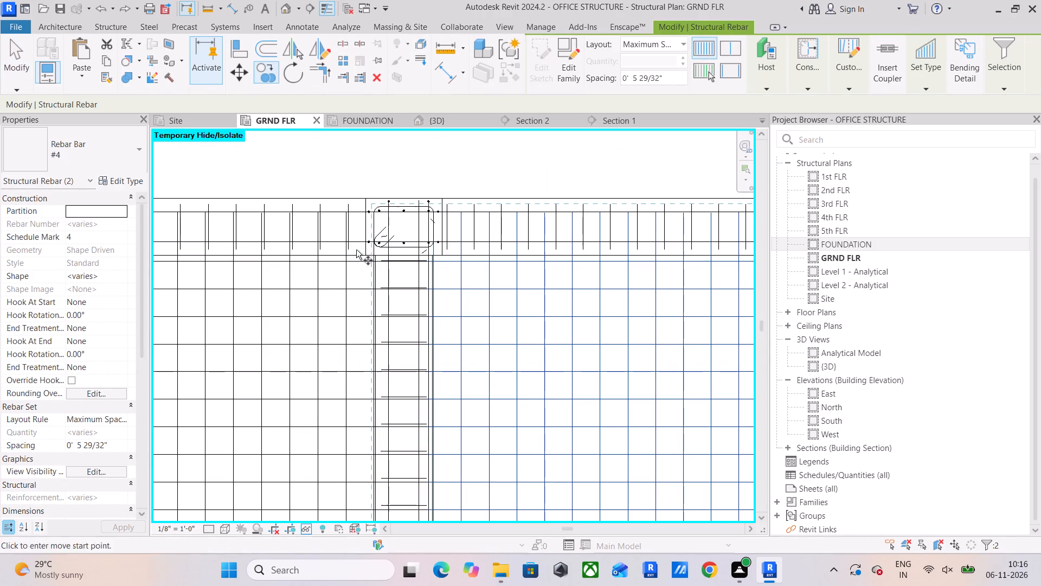
pyautogui.scroll(1, 458, 265)
pyautogui.scroll(-9, 458, 265)
pyautogui.moveTo(522, 290); pyautogui.dragTo(292, 347, button='middle')
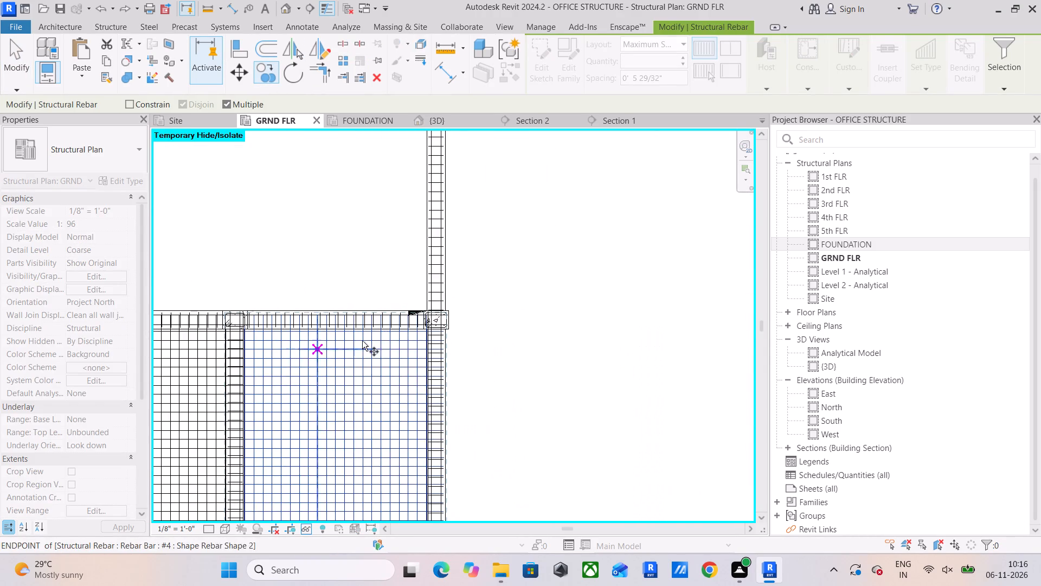
pyautogui.scroll(20, 399, 315)
pyautogui.scroll(9, 399, 315)
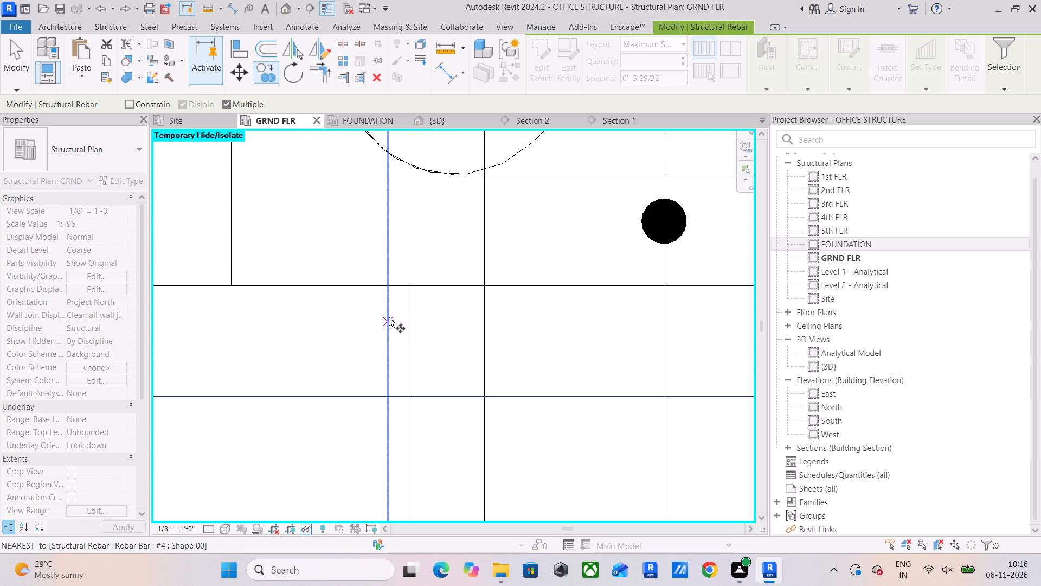
pyautogui.click(414, 285)
pyautogui.scroll(-13, 419, 249)
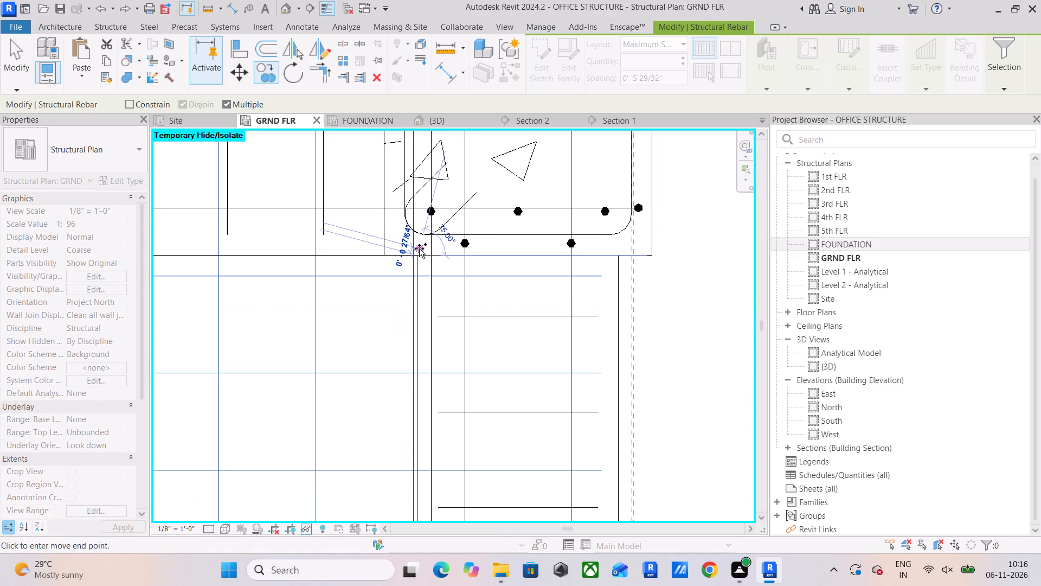
pyautogui.scroll(-12, 419, 249)
pyautogui.moveTo(423, 216); pyautogui.dragTo(477, 529, button='middle')
pyautogui.moveTo(482, 238); pyautogui.dragTo(479, 505, button='middle')
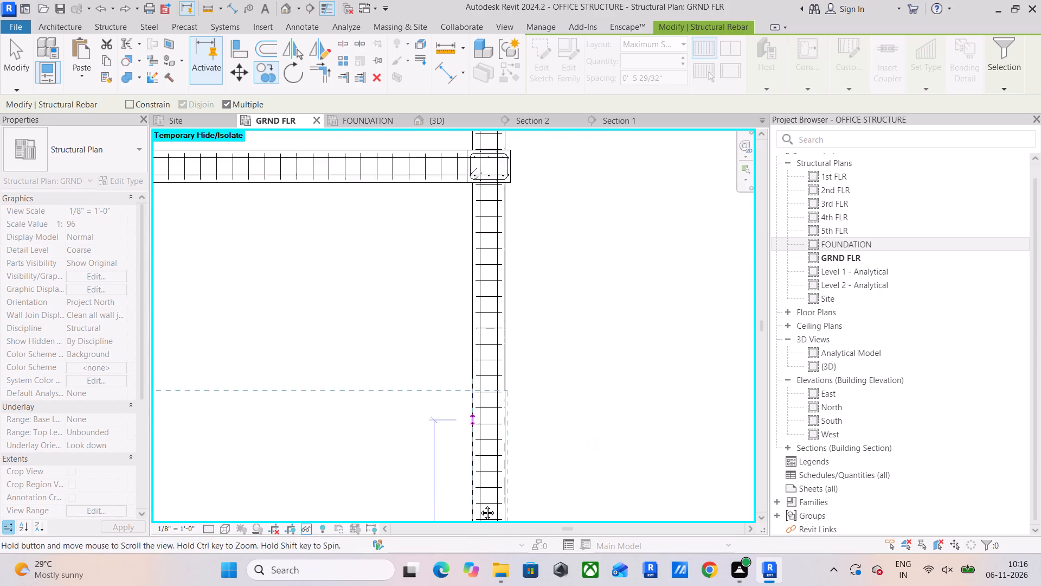
pyautogui.moveTo(479, 505); pyautogui.dragTo(480, 562, button='middle')
pyautogui.scroll(1, 479, 530)
pyautogui.scroll(5, 458, 274)
pyautogui.scroll(6, 521, 457)
pyautogui.scroll(5, 429, 272)
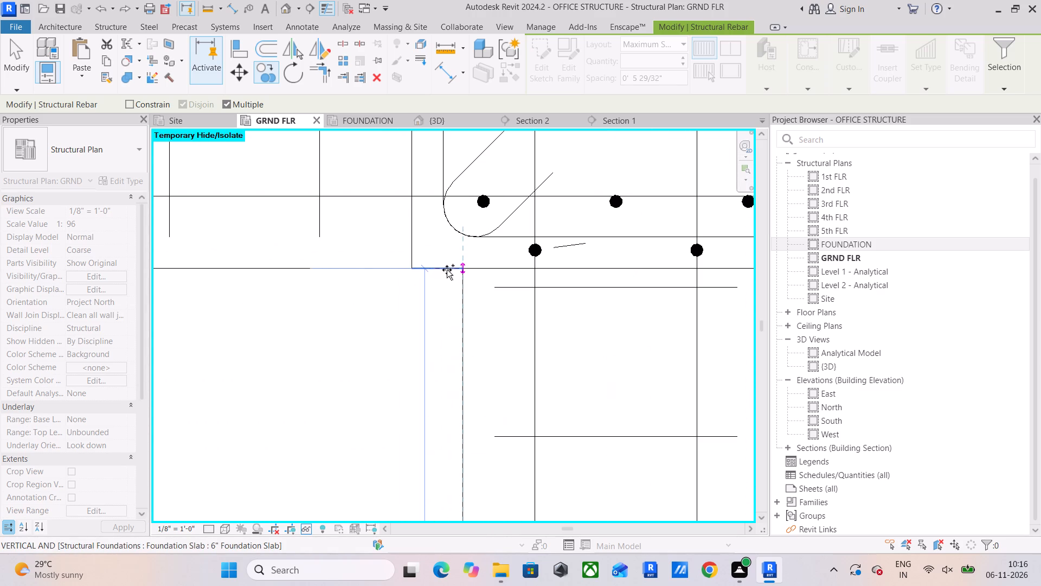
pyautogui.click(462, 270)
pyautogui.scroll(-2, 443, 375)
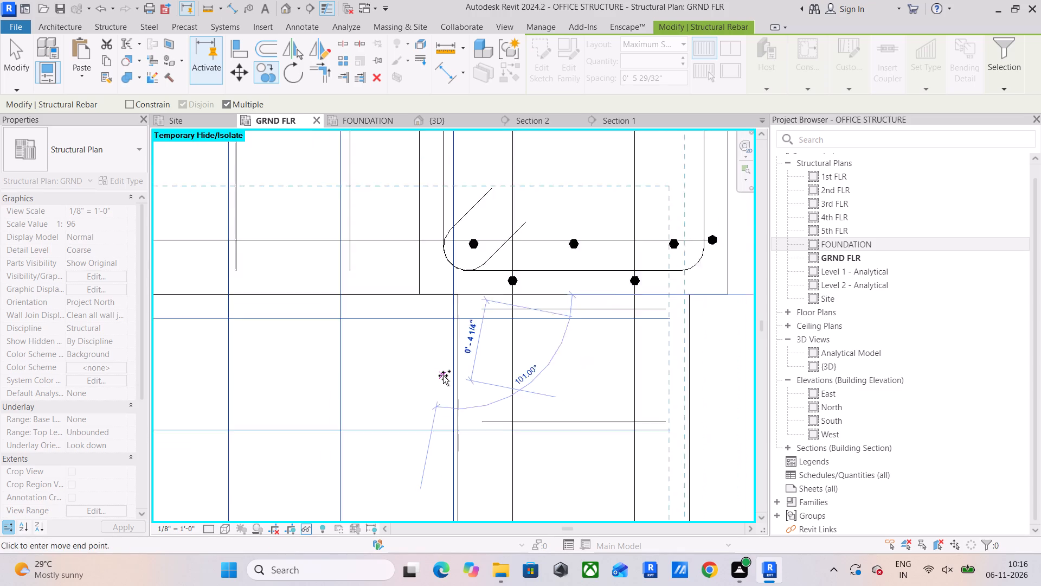
pyautogui.scroll(-2, 443, 375)
pyautogui.press('Escape')
pyautogui.press('Escape')
pyautogui.press('Escape')
pyautogui.press('Escape')
pyautogui.press('Escape')
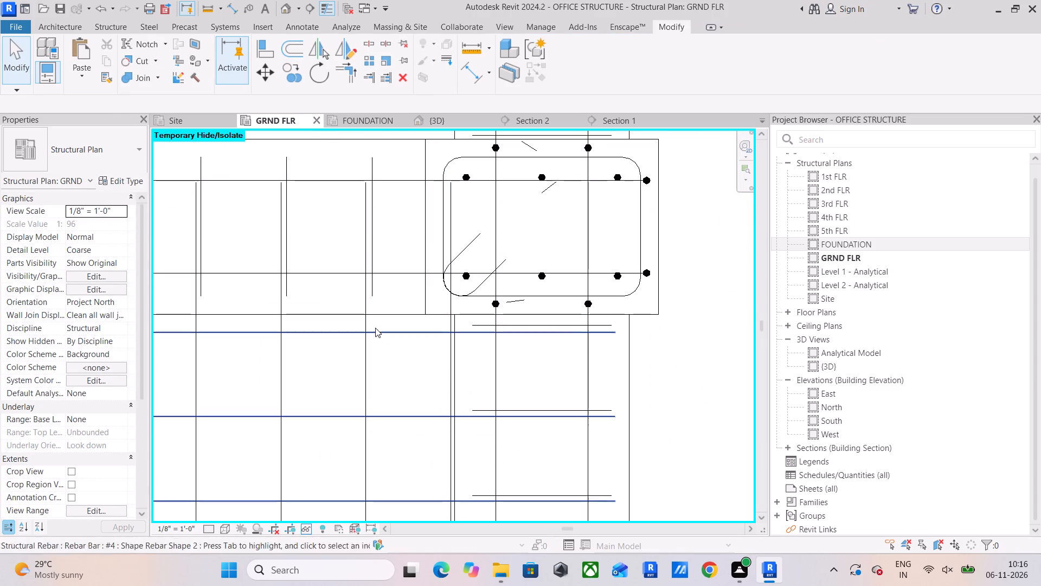
# Adjust the copied horizontal #4 rebar set's top bar plane to just below the lower edge of the bay's upper beam.
pyautogui.click(364, 314)
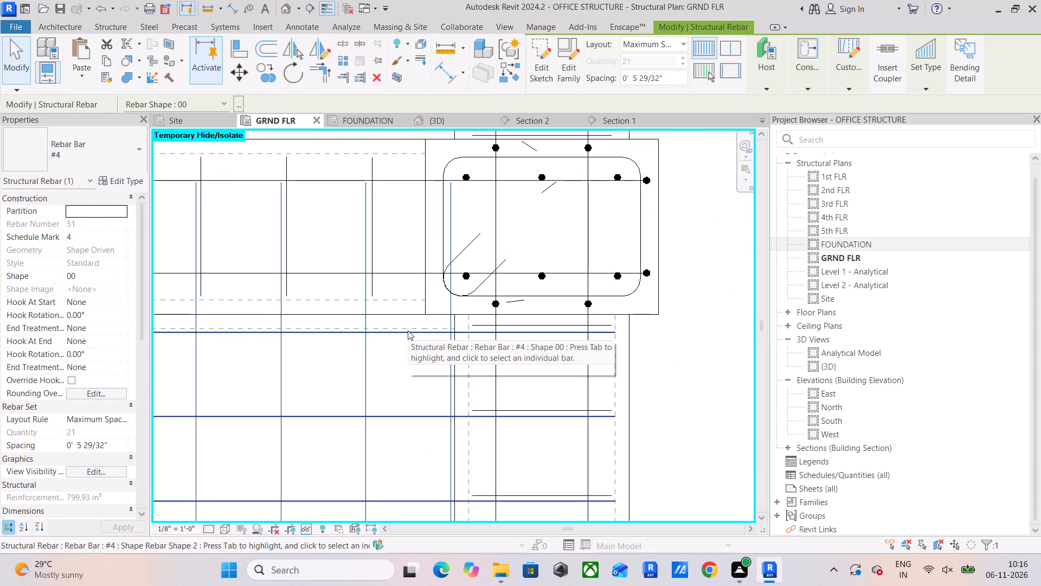
pyautogui.click(404, 329)
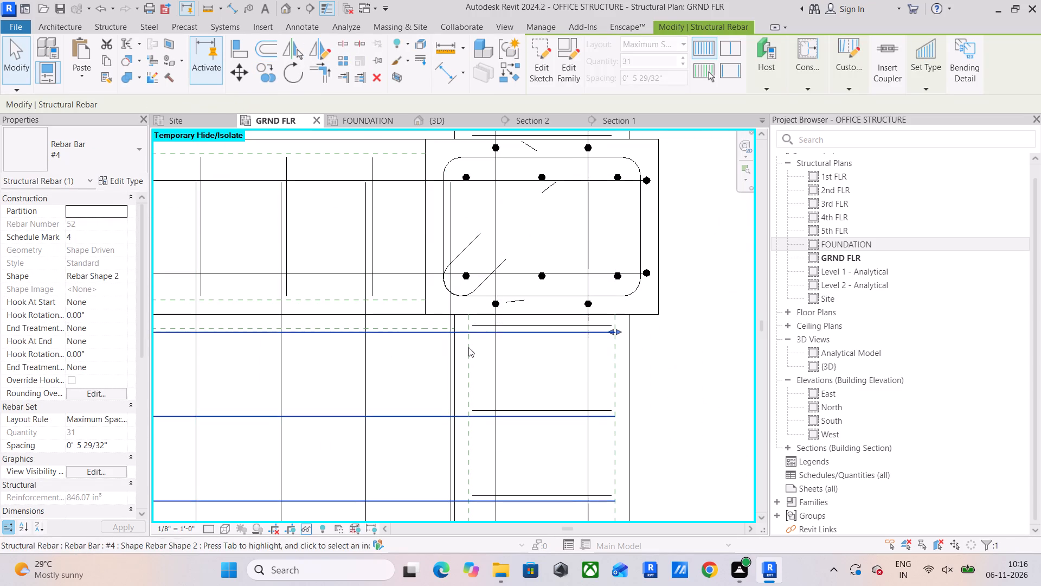
pyautogui.scroll(-5, 361, 355)
pyautogui.moveTo(361, 355); pyautogui.dragTo(669, 400, button='middle')
pyautogui.scroll(5, 310, 386)
pyautogui.moveTo(273, 386); pyautogui.dragTo(277, 379)
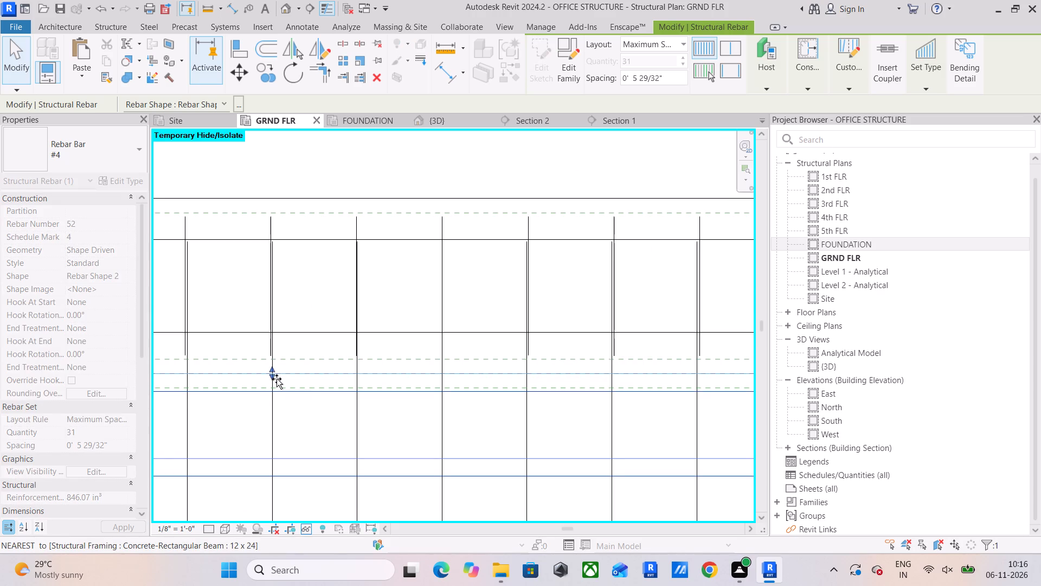
pyautogui.moveTo(277, 379); pyautogui.dragTo(275, 379)
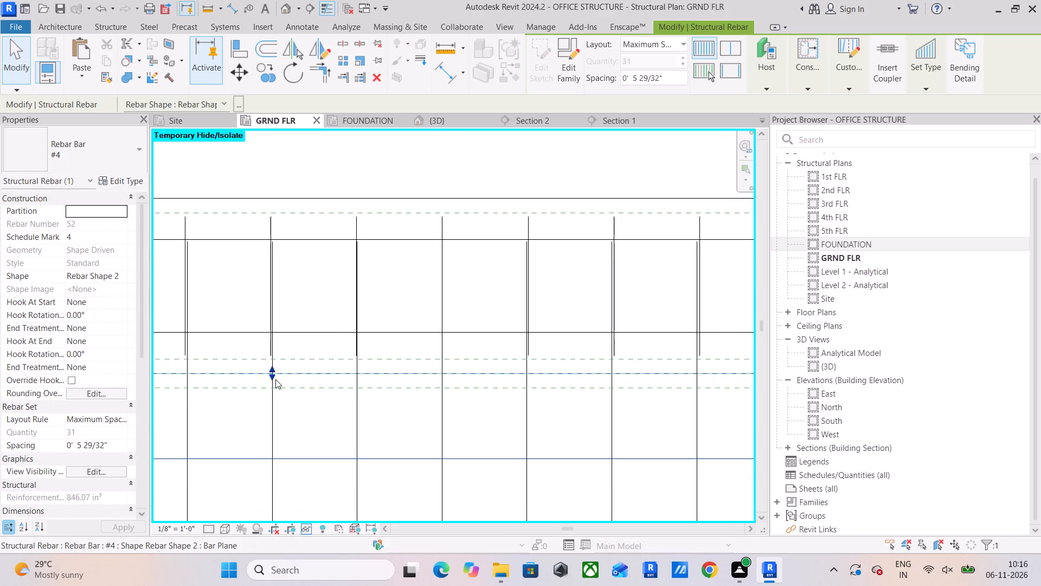
pyautogui.scroll(-5, 275, 379)
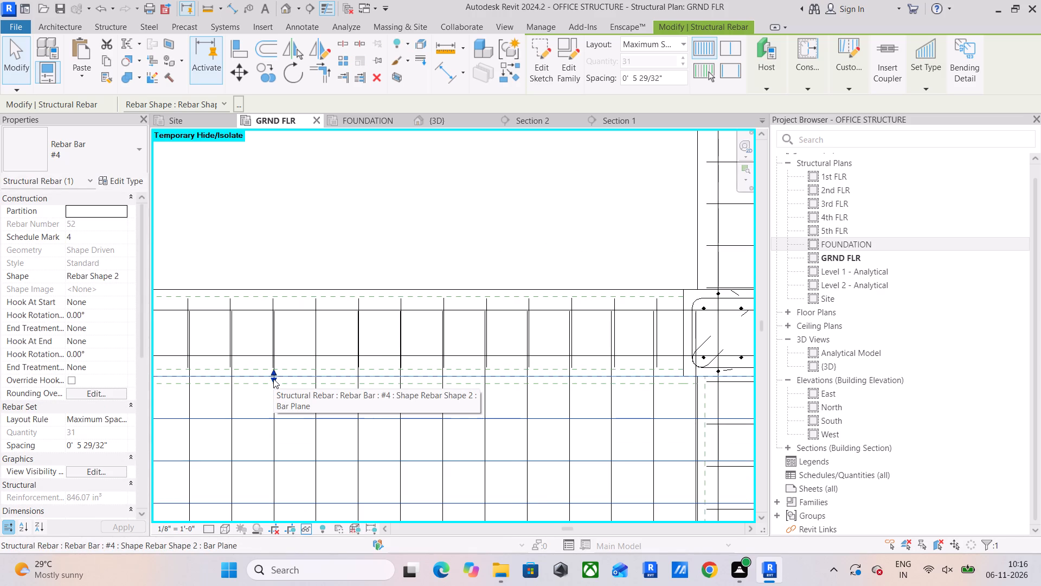
pyautogui.moveTo(273, 380); pyautogui.dragTo(273, 382)
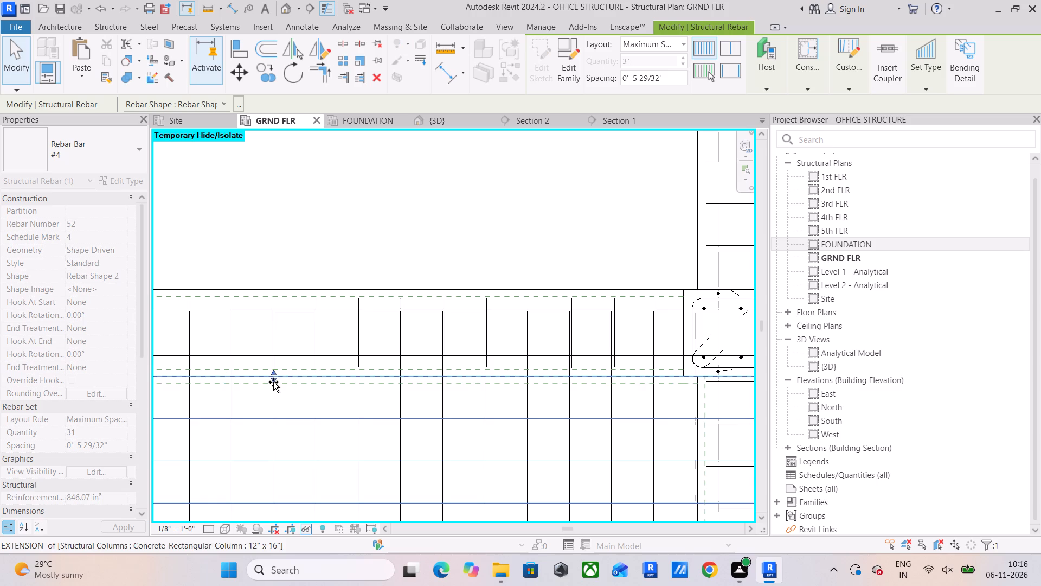
pyautogui.moveTo(273, 382); pyautogui.dragTo(273, 387)
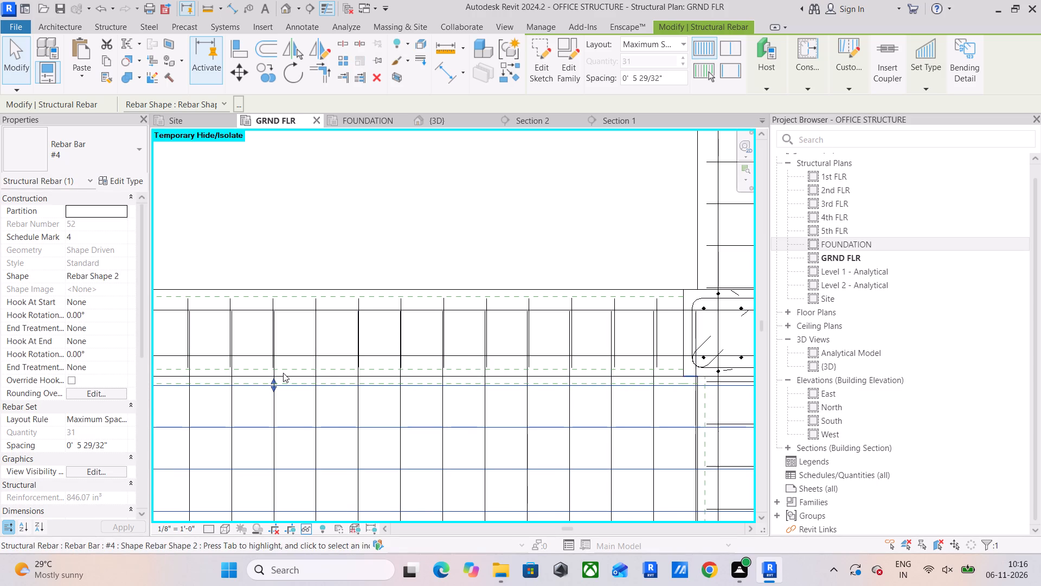
# Extend the lower end of the copied vertical #4 rebar set down into the beam along the bay's lower side.
pyautogui.click(607, 349)
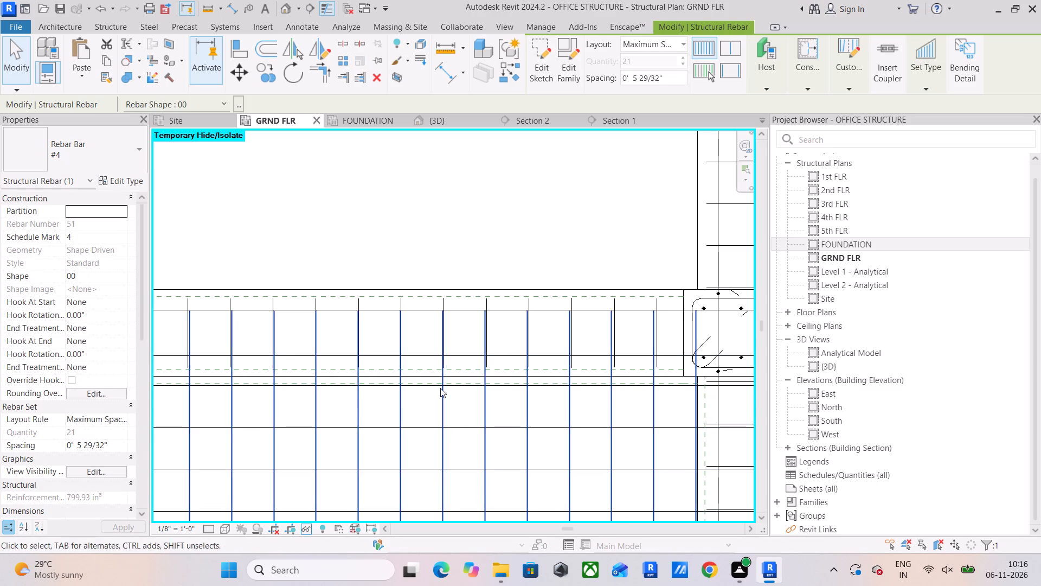
pyautogui.scroll(-8, 422, 370)
pyautogui.moveTo(424, 370); pyautogui.dragTo(454, 336, button='middle')
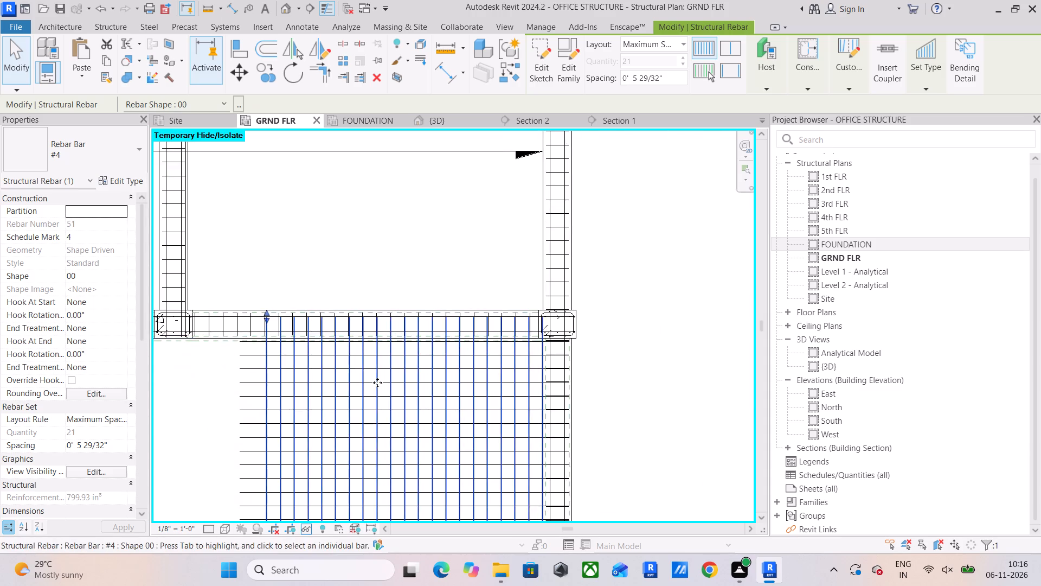
pyautogui.moveTo(377, 383); pyautogui.dragTo(562, 349, button='middle')
pyautogui.moveTo(456, 405); pyautogui.dragTo(511, 291, button='middle')
pyautogui.scroll(-3, 472, 372)
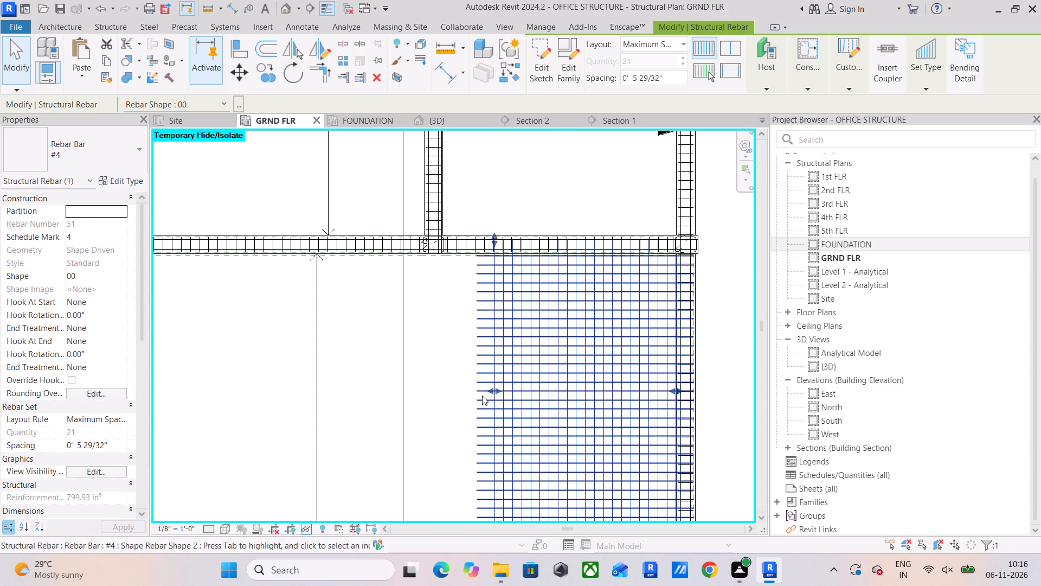
pyautogui.scroll(-1, 482, 396)
pyautogui.moveTo(483, 396); pyautogui.dragTo(517, 296, button='middle')
pyautogui.scroll(10, 521, 426)
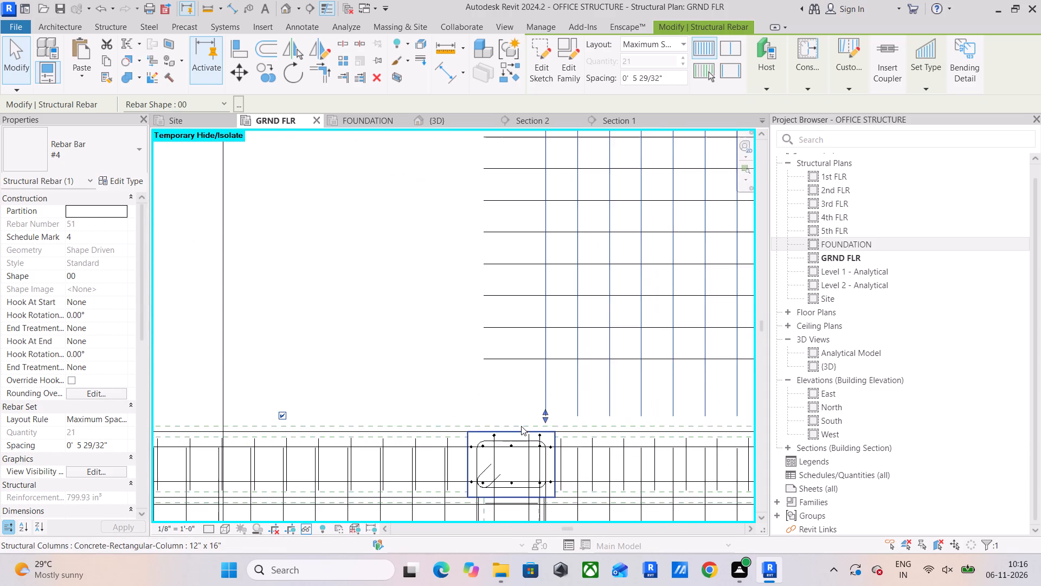
pyautogui.scroll(4, 530, 421)
pyautogui.moveTo(554, 418); pyautogui.dragTo(556, 447)
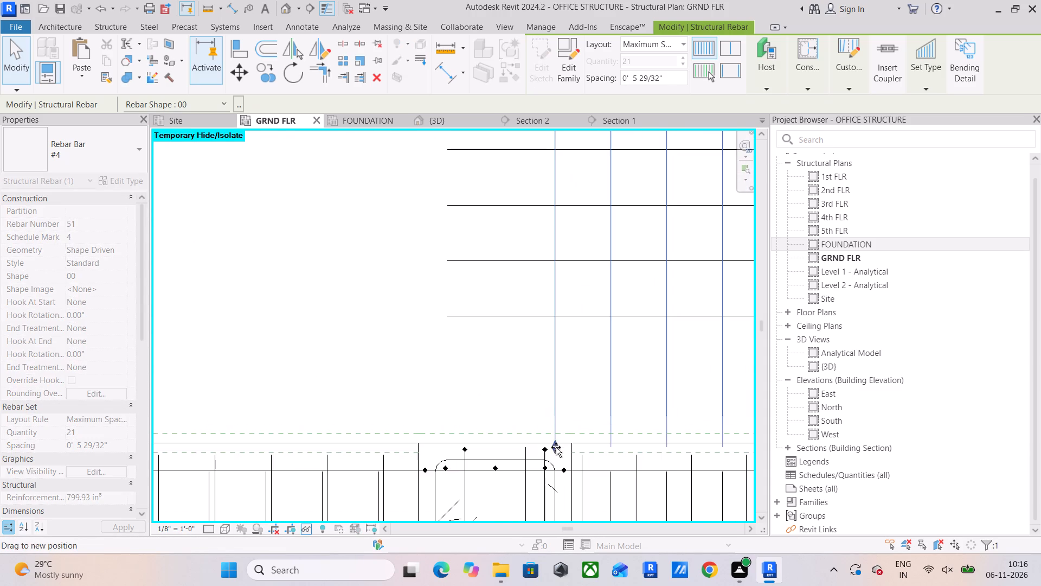
pyautogui.moveTo(556, 447); pyautogui.dragTo(553, 517)
pyautogui.scroll(1, 558, 495)
pyautogui.moveTo(558, 495); pyautogui.dragTo(557, 342, button='middle')
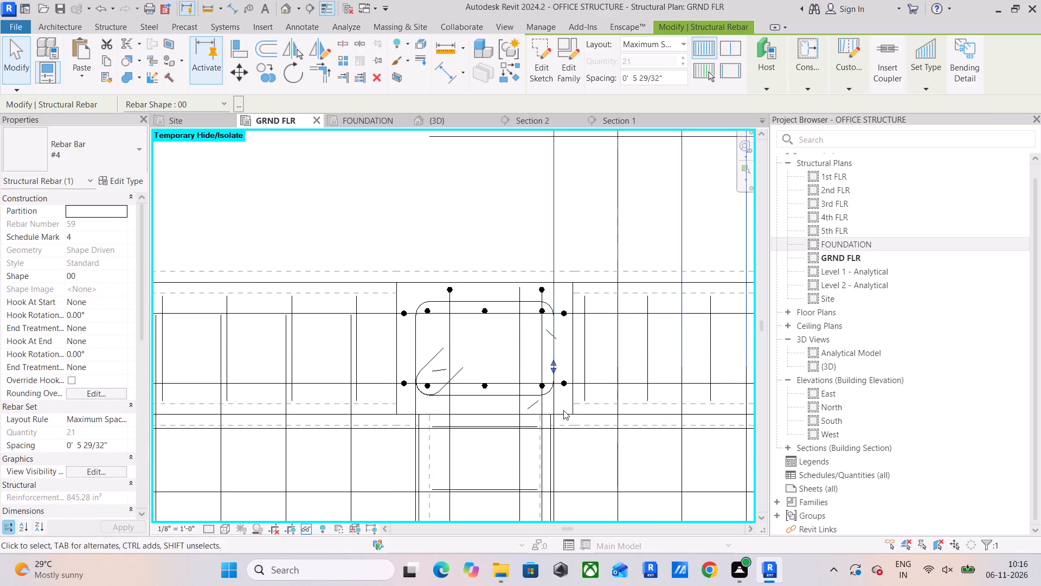
# Extend the copied vertical #4 rebar set's lower end slightly further, near the lower longitudinal bar of the beam below the bay.
pyautogui.moveTo(551, 371); pyautogui.dragTo(551, 379)
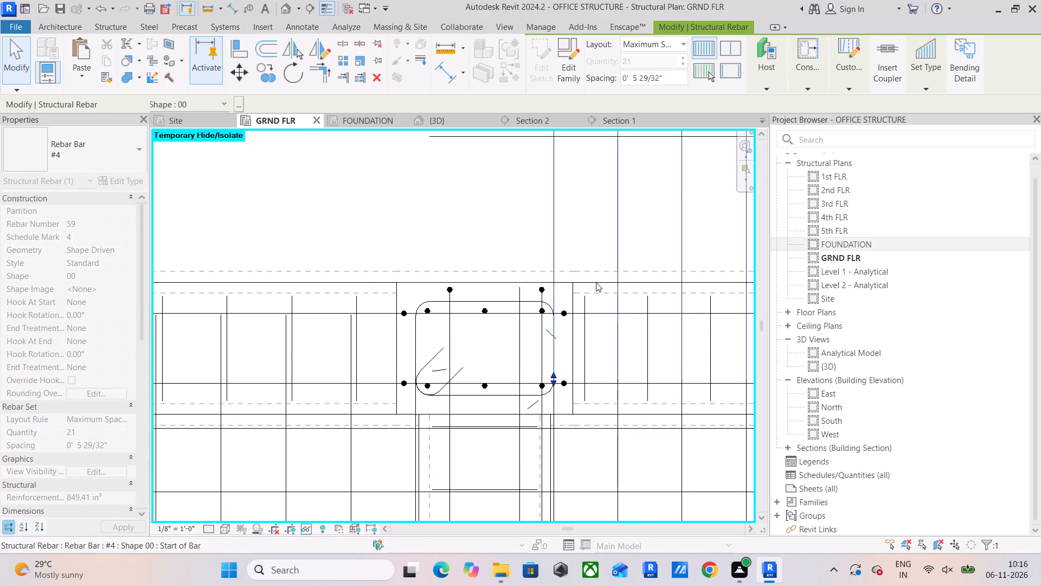
# Extend the copied horizontal #4 rebar set's bottom bar plane down to just above the upper edge of the bay's lower beam.
pyautogui.scroll(-4, 597, 278)
pyautogui.moveTo(595, 290); pyautogui.dragTo(577, 393, button='middle')
pyautogui.click(577, 303)
pyautogui.scroll(-4, 577, 303)
pyautogui.moveTo(590, 317); pyautogui.dragTo(380, 339, button='middle')
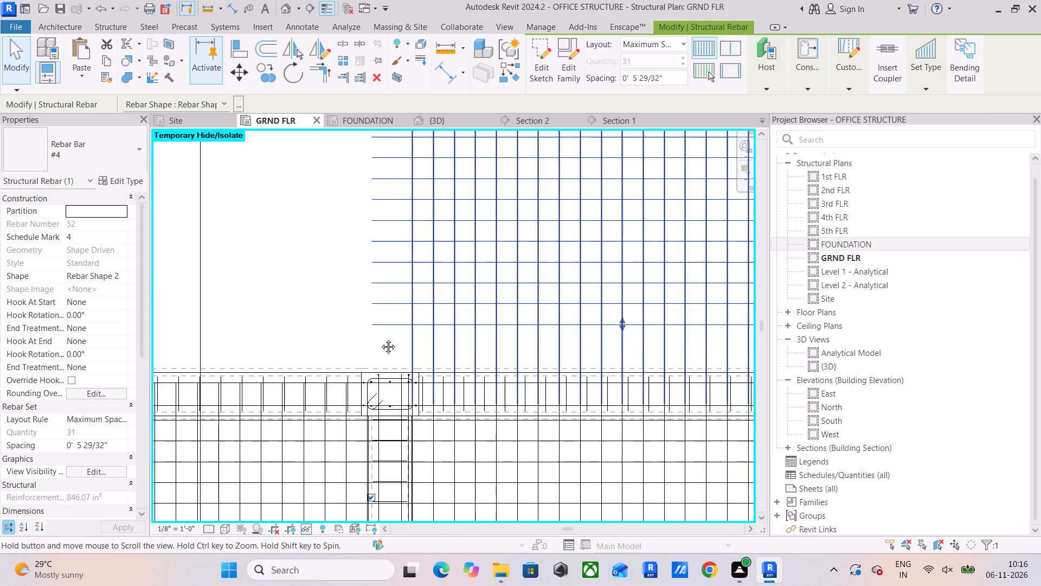
pyautogui.moveTo(380, 339); pyautogui.dragTo(338, 336, button='middle')
pyautogui.moveTo(523, 325); pyautogui.dragTo(520, 349)
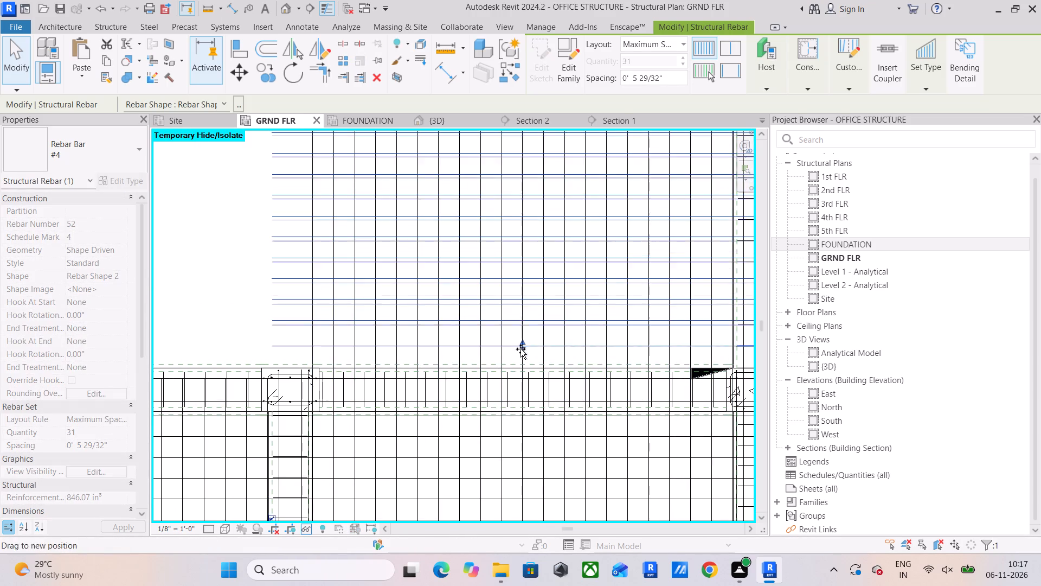
pyautogui.moveTo(520, 349); pyautogui.dragTo(522, 359)
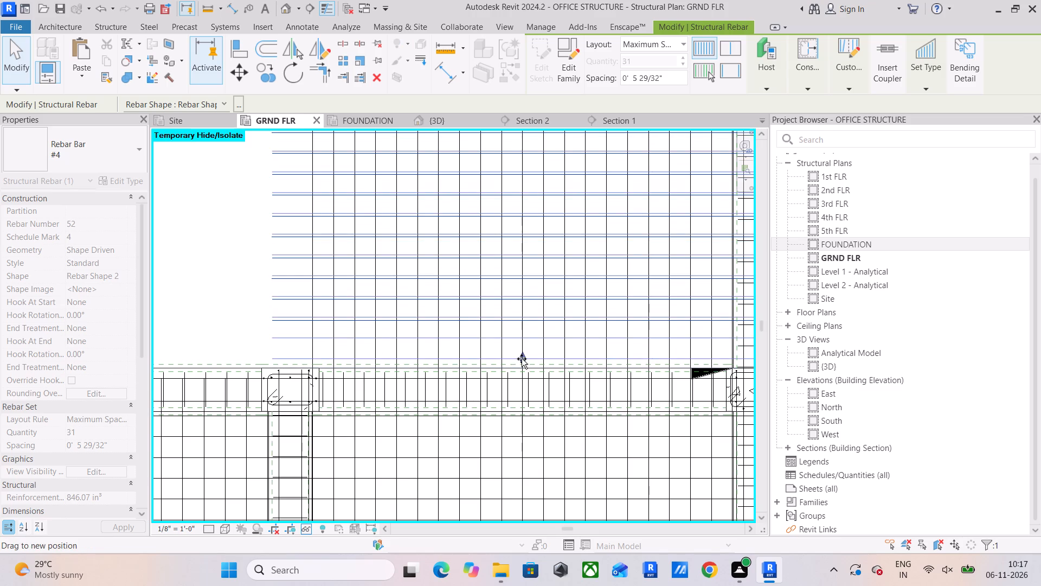
pyautogui.moveTo(522, 359); pyautogui.dragTo(522, 362)
pyautogui.scroll(12, 519, 368)
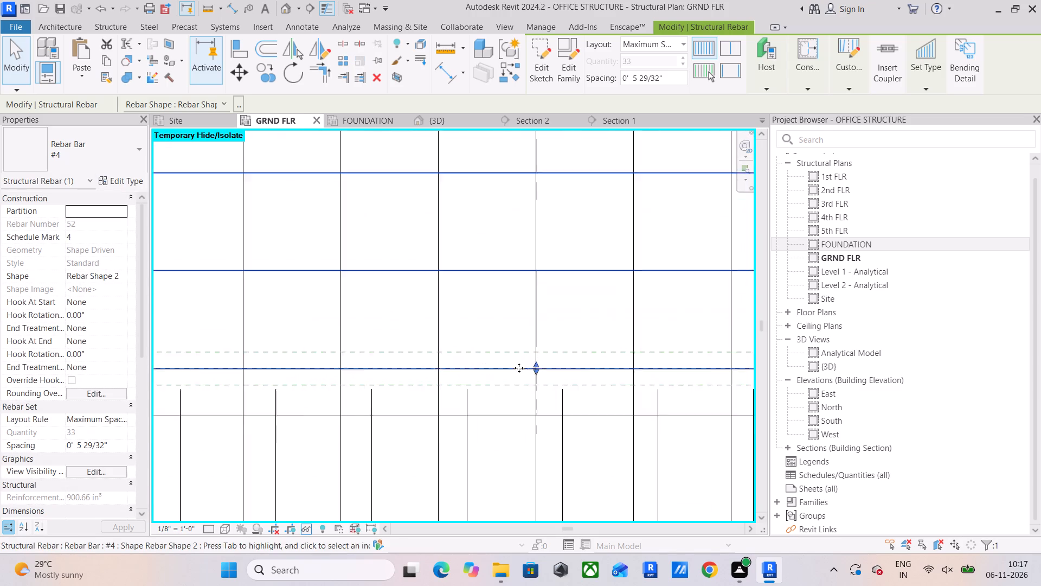
pyautogui.scroll(3, 519, 368)
pyautogui.moveTo(549, 365); pyautogui.dragTo(549, 345)
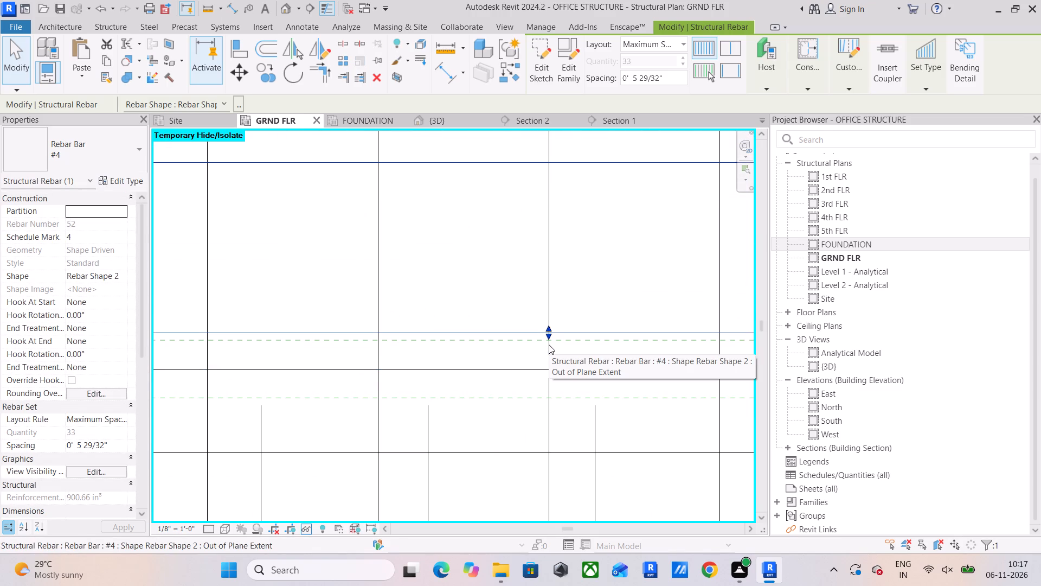
# Extend the left end of the copied horizontal #4 rebar set across the full bay width into the middle of the left beam.
pyautogui.scroll(-10, 549, 345)
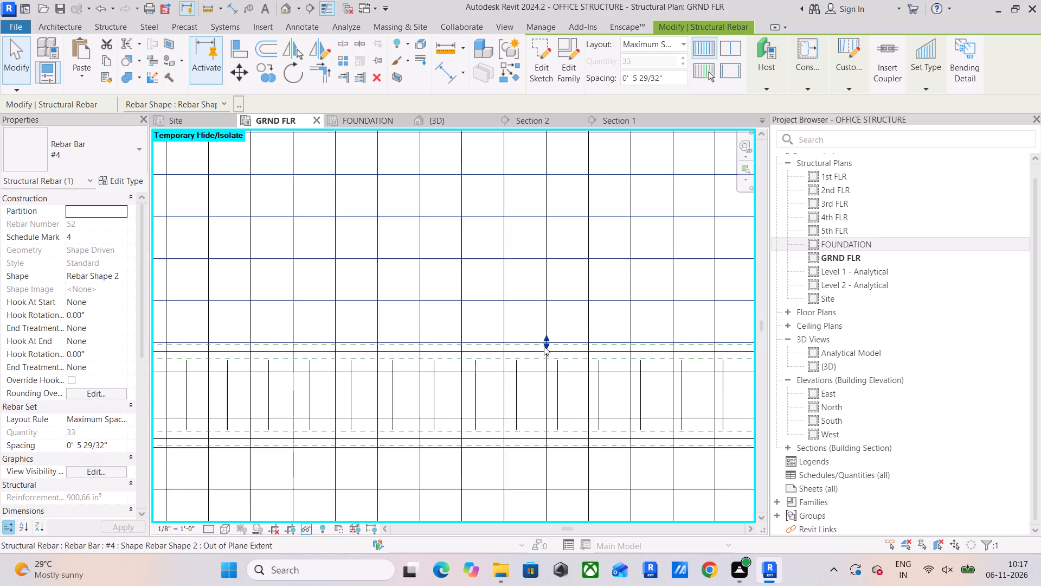
pyautogui.scroll(-11, 544, 346)
pyautogui.moveTo(541, 346); pyautogui.dragTo(591, 407, button='middle')
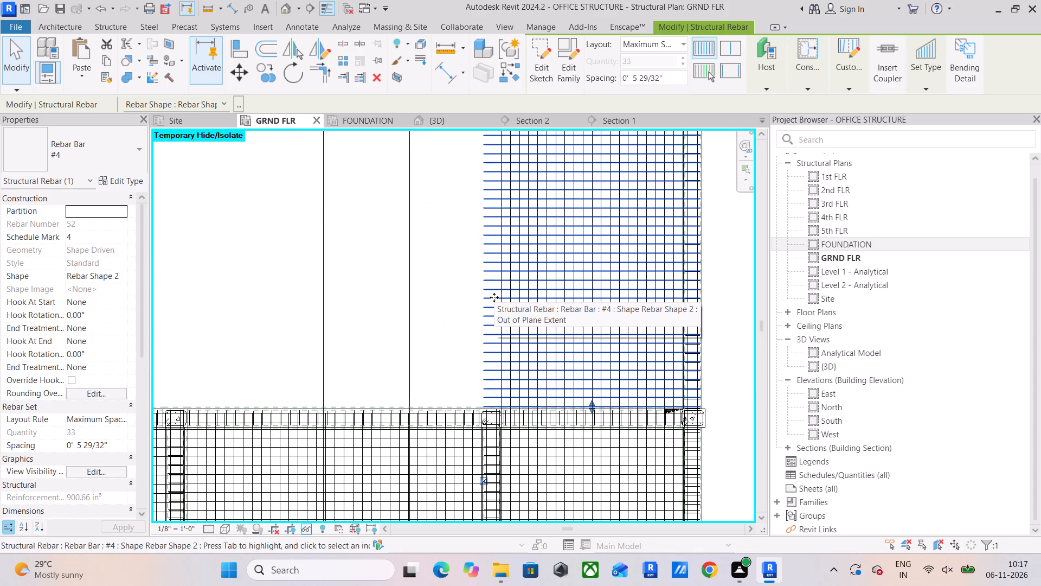
pyautogui.click(426, 309)
pyautogui.click(479, 302)
pyautogui.scroll(-5, 480, 303)
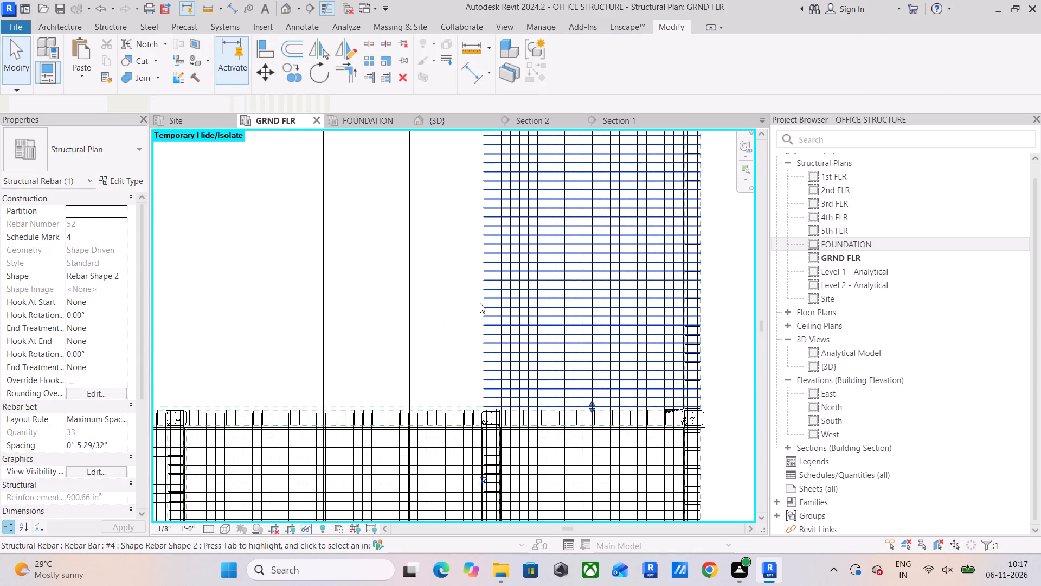
pyautogui.moveTo(480, 303); pyautogui.dragTo(593, 355, button='middle')
pyautogui.moveTo(593, 266); pyautogui.dragTo(536, 266)
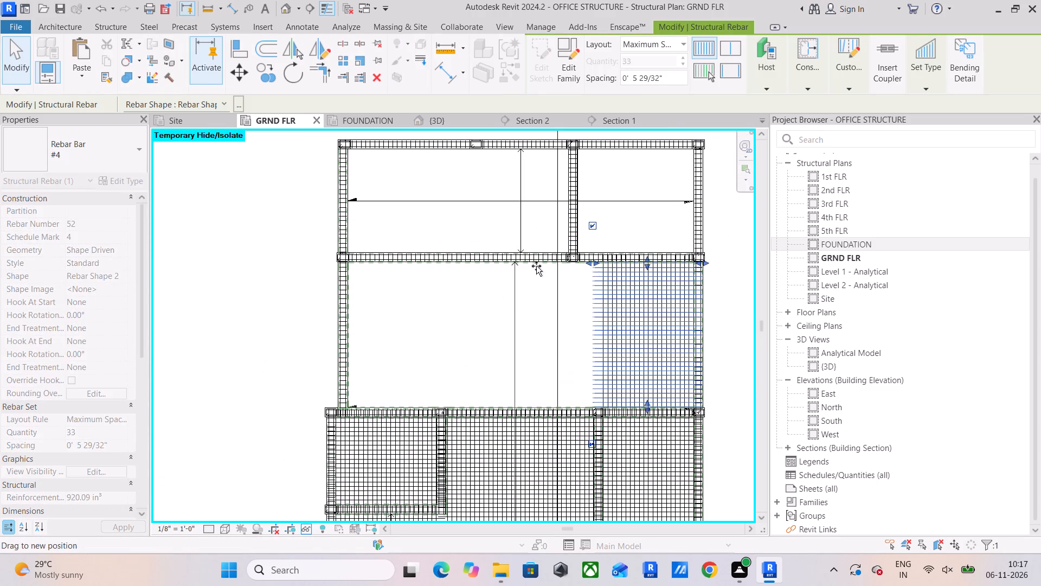
pyautogui.moveTo(536, 266); pyautogui.dragTo(355, 275)
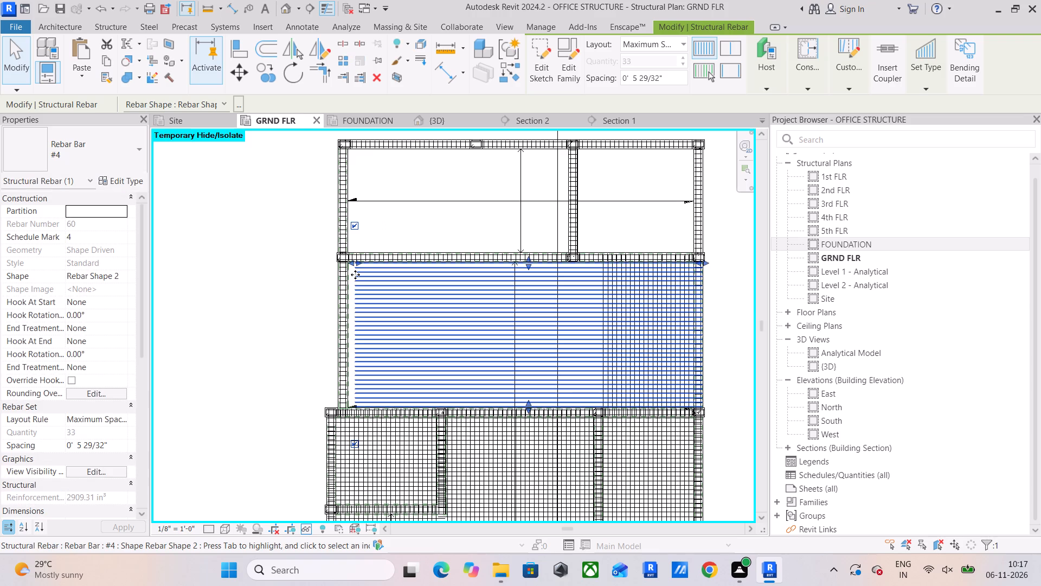
pyautogui.scroll(11, 290, 249)
pyautogui.scroll(10, 530, 267)
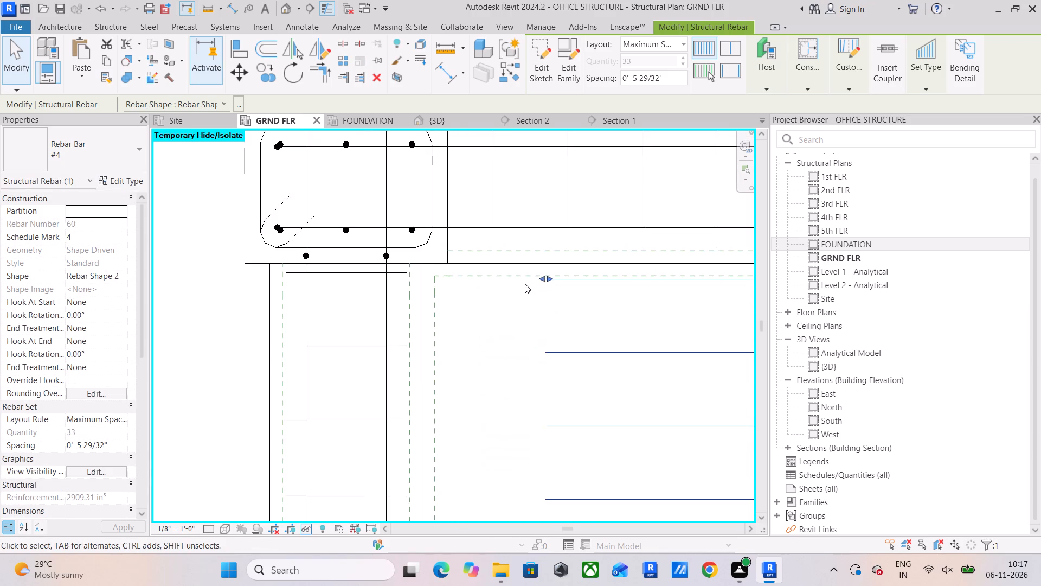
pyautogui.moveTo(544, 279); pyautogui.dragTo(361, 295)
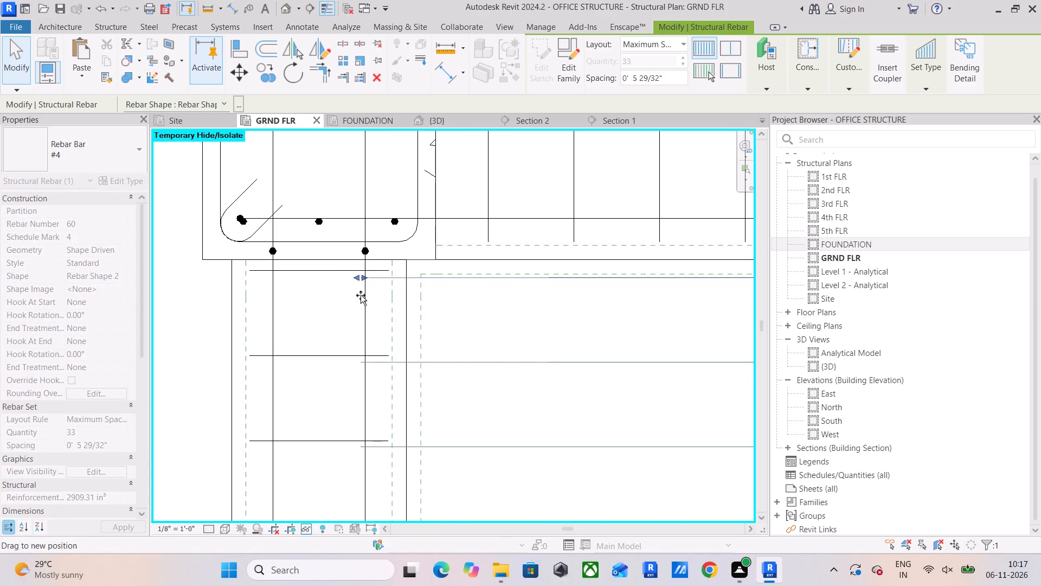
pyautogui.moveTo(361, 295); pyautogui.dragTo(329, 297)
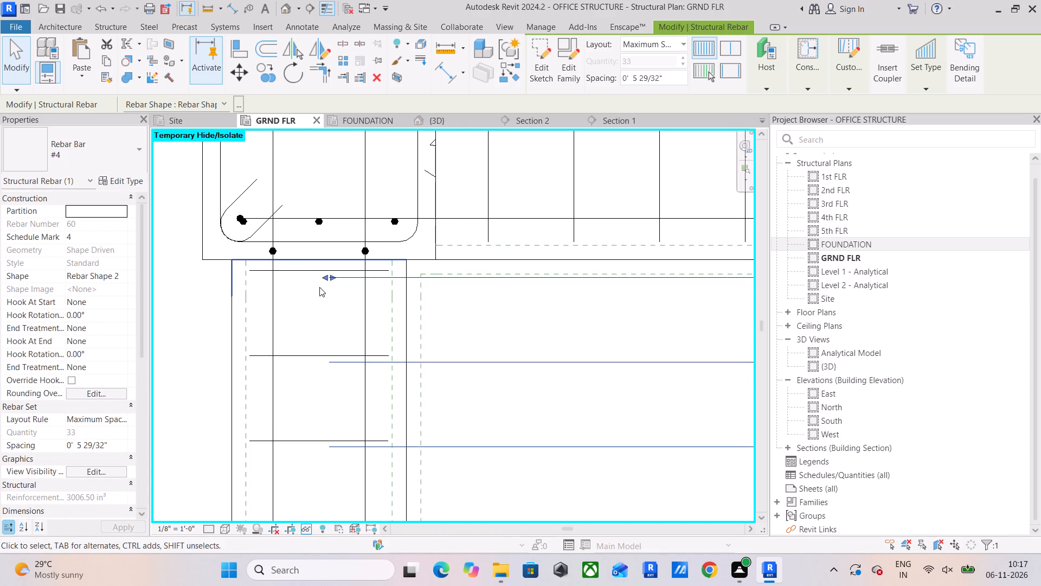
# Align the top tie of the left beam's #4 stirrup set with the bay's uppermost horizontal slab bar.
pyautogui.click(311, 275)
pyautogui.click(318, 272)
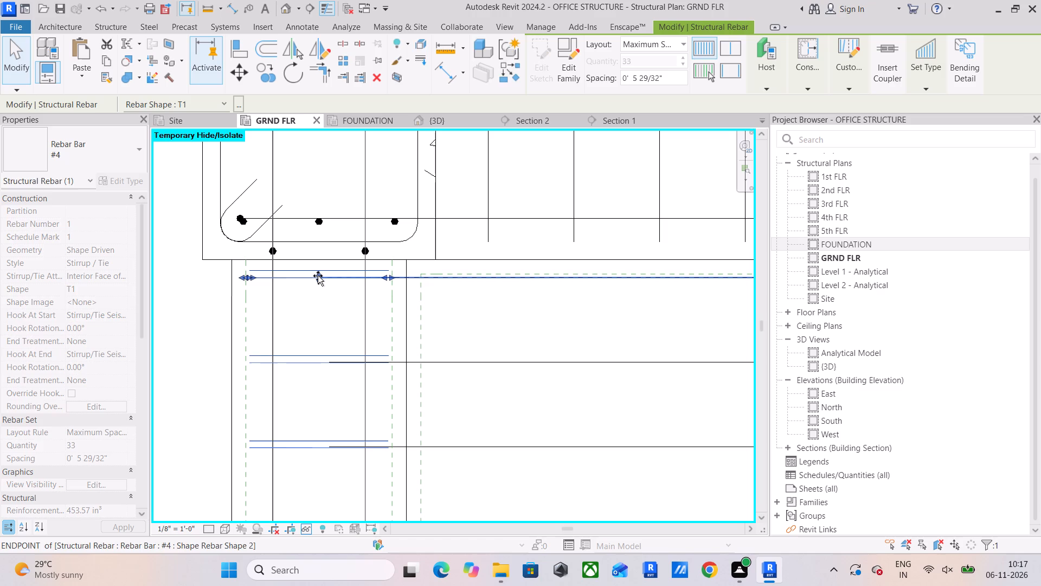
# In the left bay below, align the top tie of the left beam's #4 stirrup set with the uppermost horizontal slab bar.
pyautogui.scroll(-10, 351, 327)
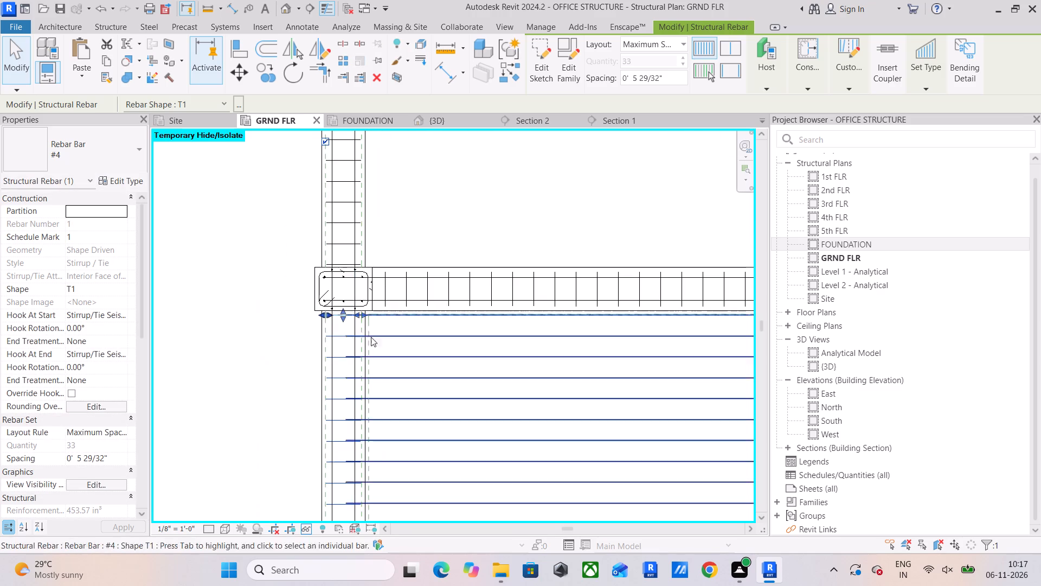
pyautogui.scroll(-6, 440, 258)
pyautogui.moveTo(475, 340); pyautogui.dragTo(460, 135, button='middle')
pyautogui.moveTo(441, 369); pyautogui.dragTo(470, 243, button='middle')
pyautogui.scroll(6, 403, 299)
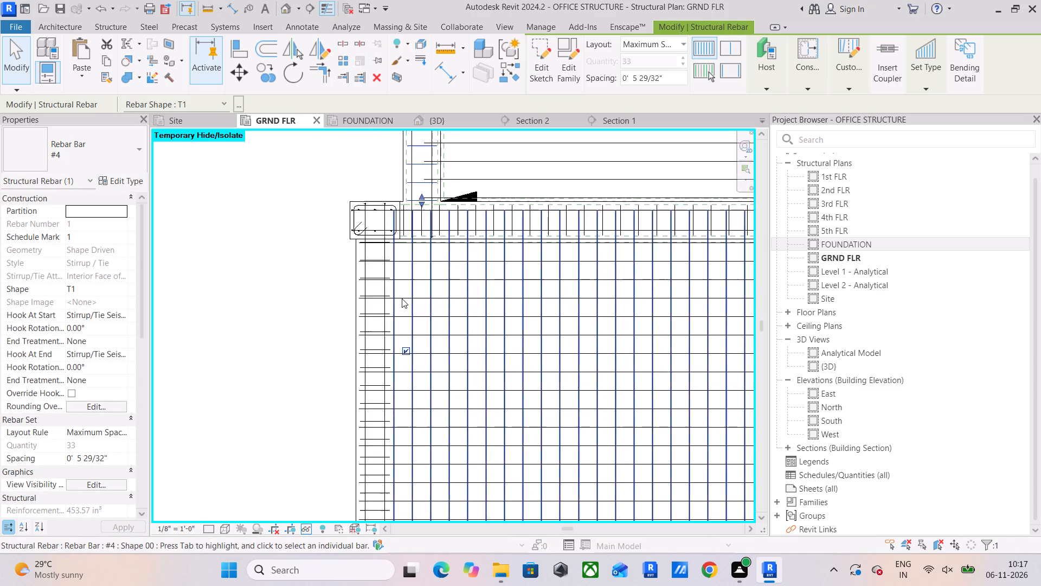
pyautogui.scroll(5, 342, 213)
pyautogui.scroll(6, 389, 256)
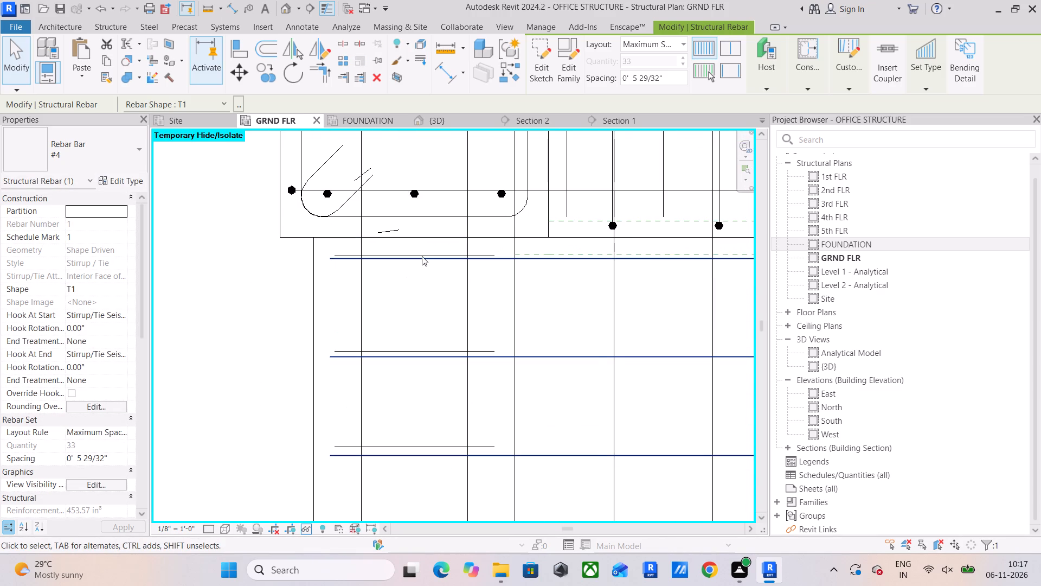
pyautogui.click(422, 346)
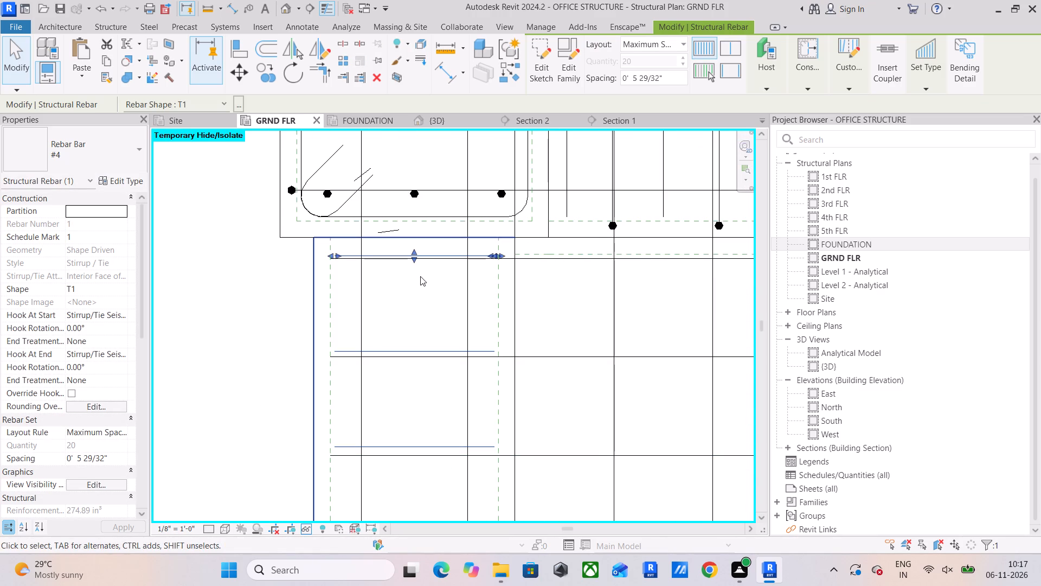
pyautogui.click(416, 260)
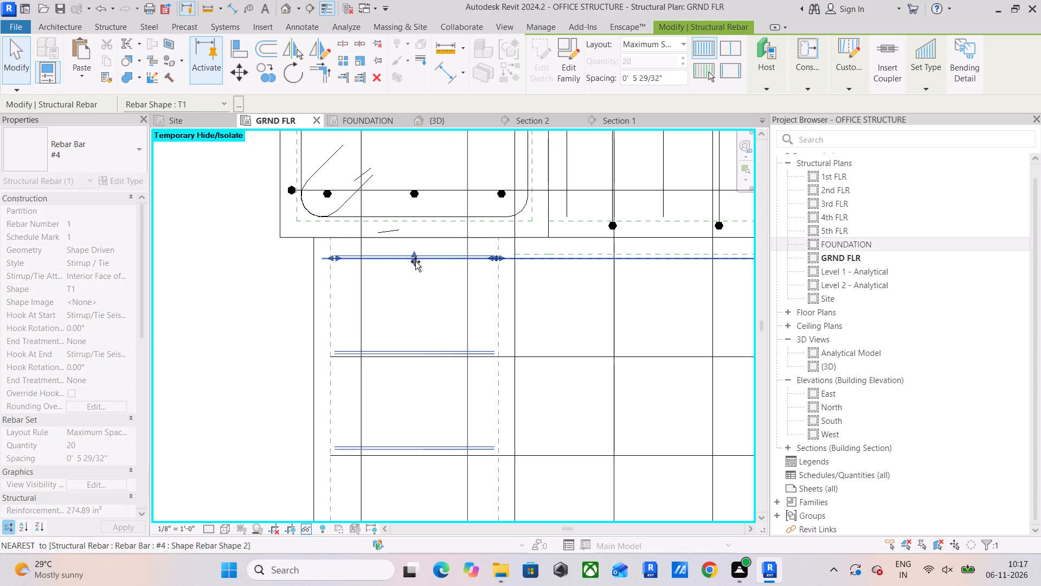
pyautogui.click(546, 312)
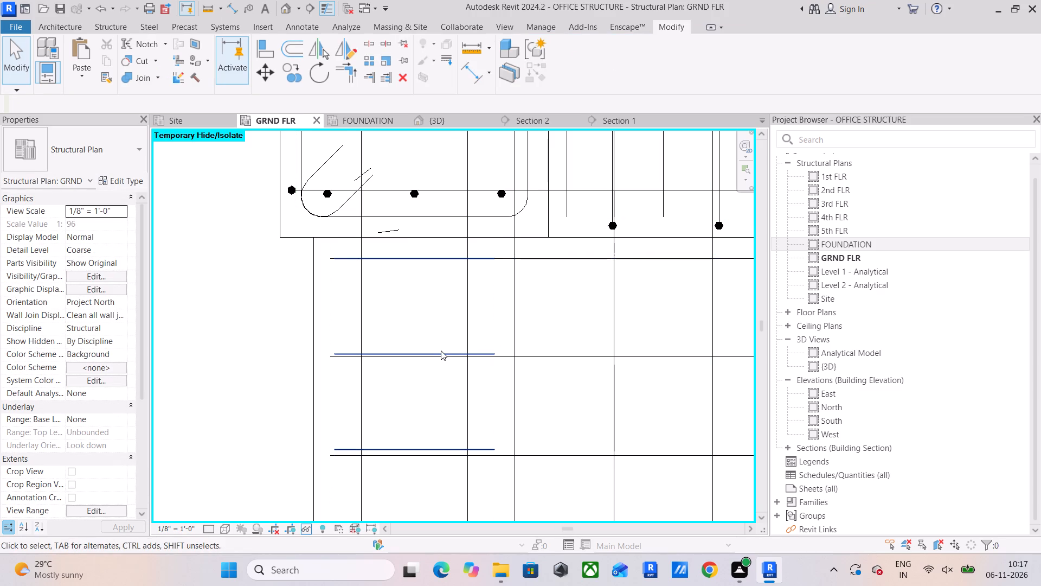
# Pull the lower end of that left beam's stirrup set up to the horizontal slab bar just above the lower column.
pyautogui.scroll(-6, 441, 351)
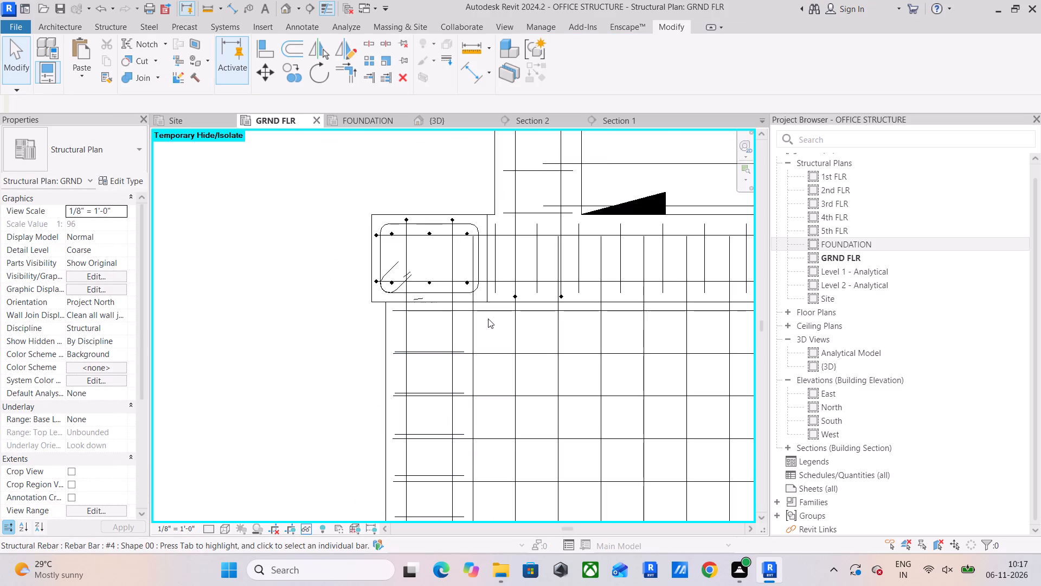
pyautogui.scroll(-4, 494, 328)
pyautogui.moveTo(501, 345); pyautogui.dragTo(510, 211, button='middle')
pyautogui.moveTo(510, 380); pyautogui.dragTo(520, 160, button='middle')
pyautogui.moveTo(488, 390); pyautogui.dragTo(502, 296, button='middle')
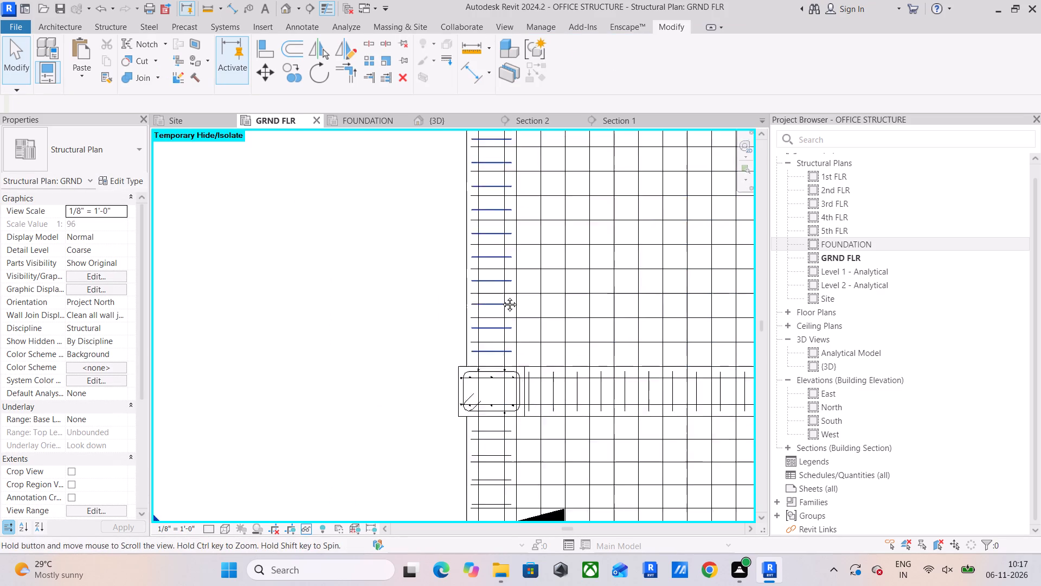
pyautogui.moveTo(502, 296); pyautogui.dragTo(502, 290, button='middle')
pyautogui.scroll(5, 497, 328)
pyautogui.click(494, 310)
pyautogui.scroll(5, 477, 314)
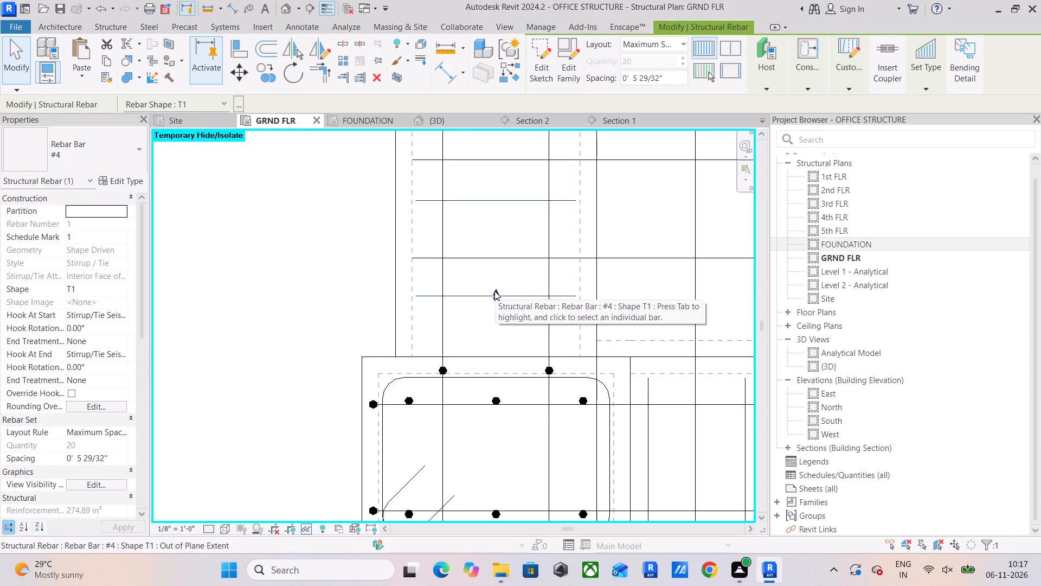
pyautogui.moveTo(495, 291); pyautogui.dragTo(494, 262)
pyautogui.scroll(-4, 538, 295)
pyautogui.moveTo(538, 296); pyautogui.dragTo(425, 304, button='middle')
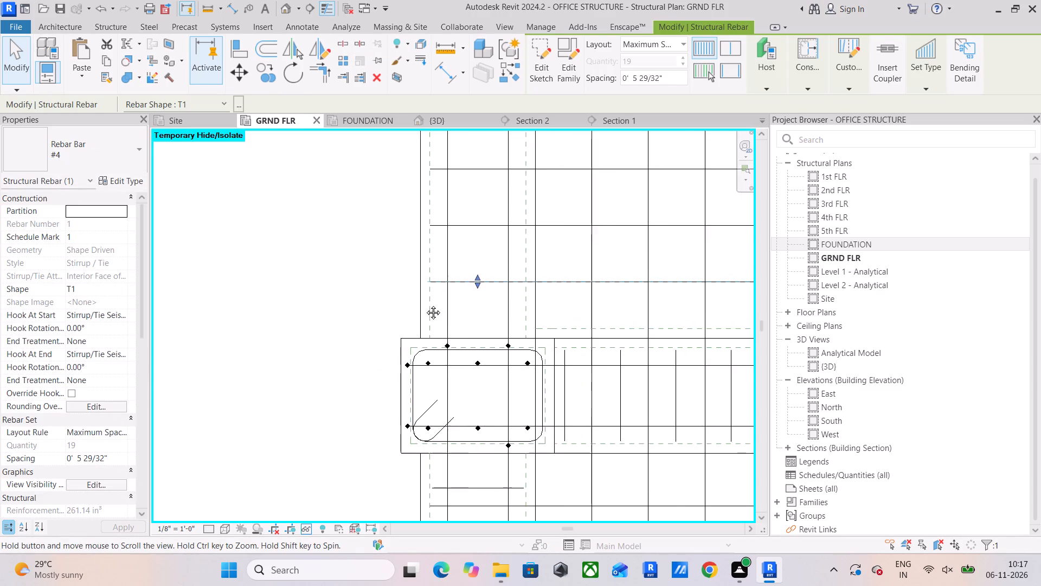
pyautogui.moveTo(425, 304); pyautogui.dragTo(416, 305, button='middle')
# Extend the lower end of the same left beam's stirrup set down to the upper face of the lower column.
pyautogui.click(491, 283)
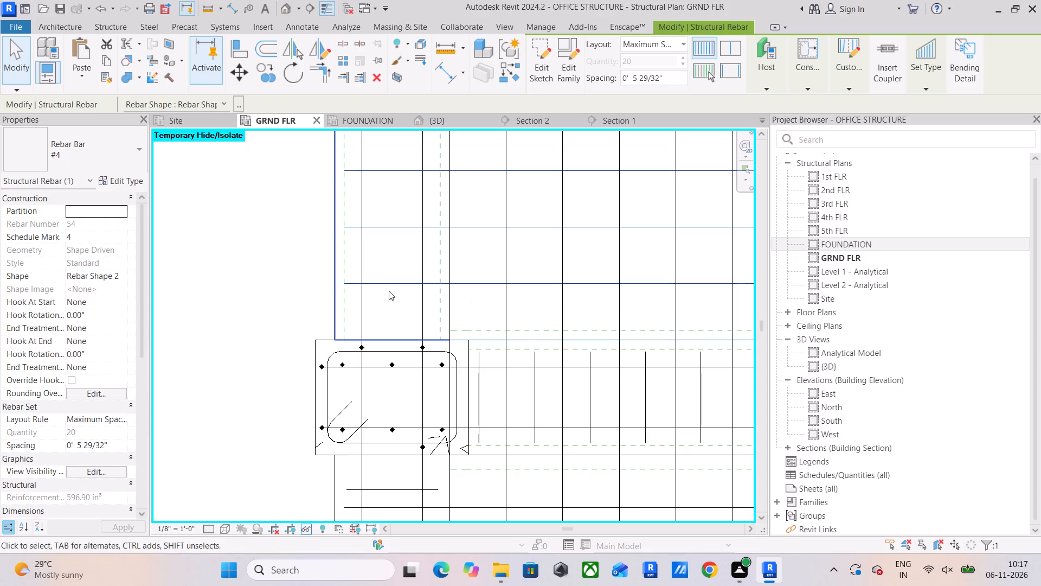
pyautogui.scroll(-1, 392, 311)
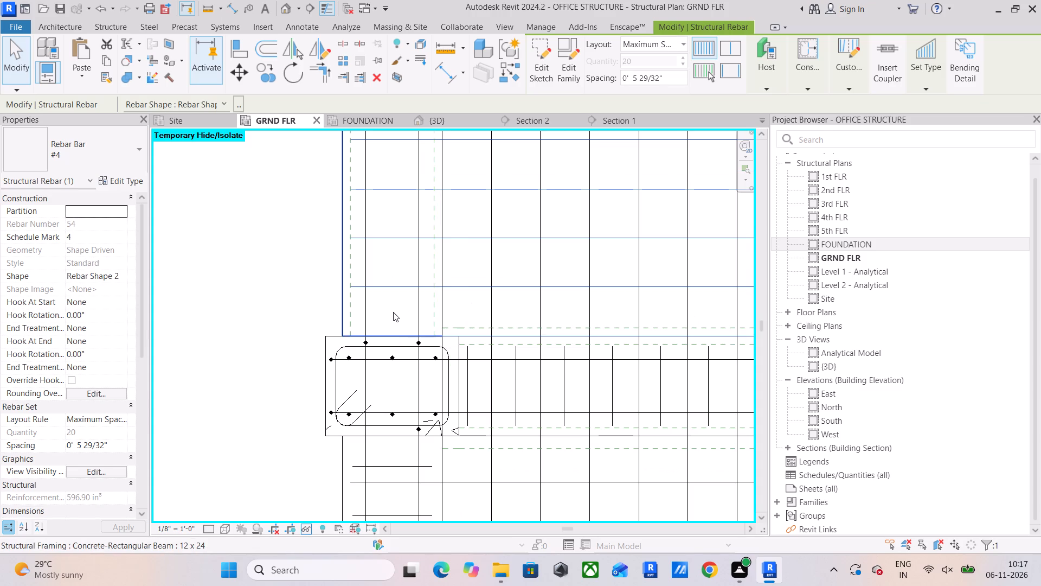
pyautogui.click(290, 284)
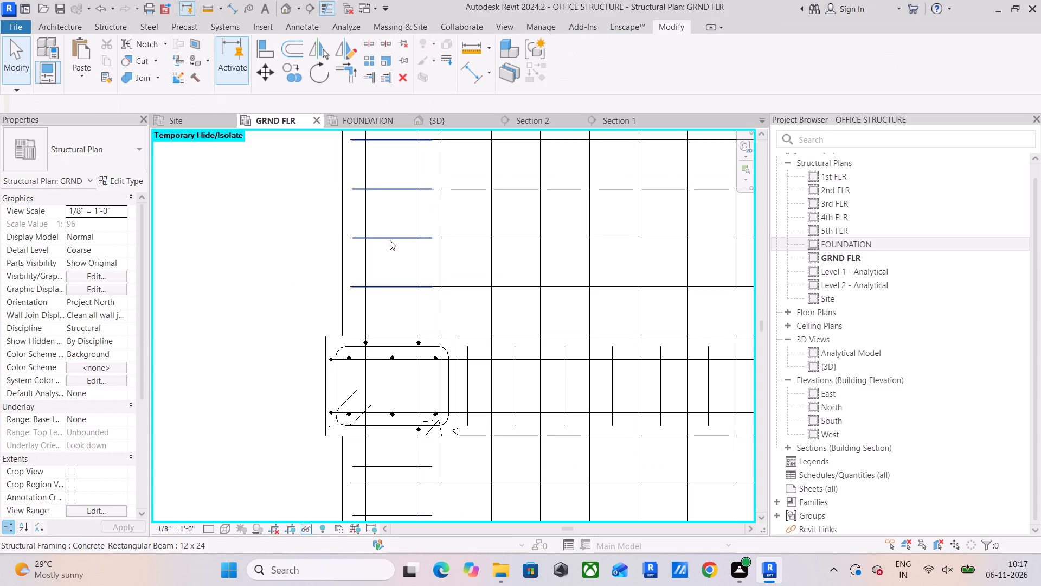
pyautogui.click(390, 240)
pyautogui.moveTo(393, 293); pyautogui.dragTo(389, 332)
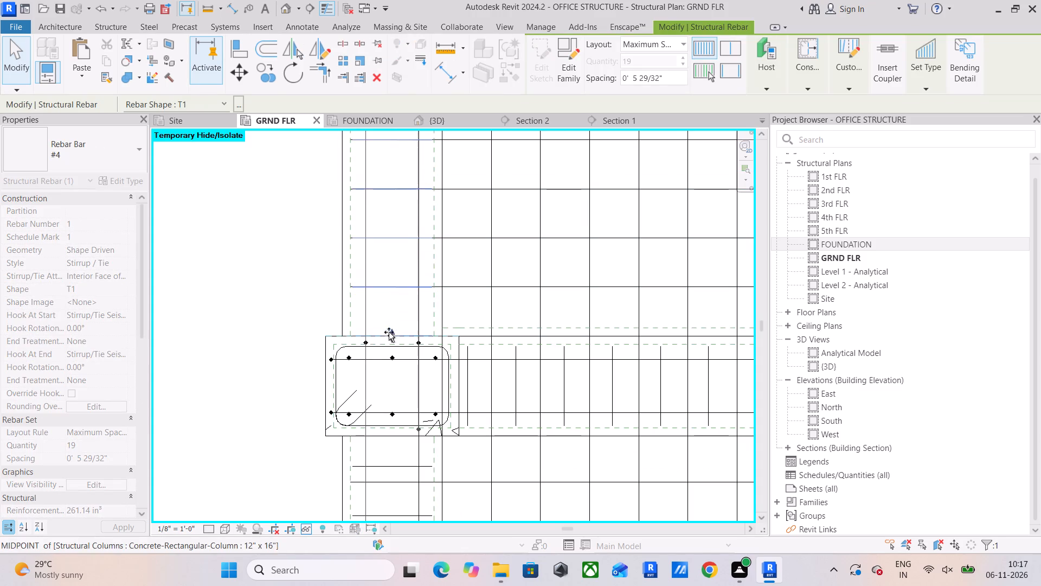
pyautogui.moveTo(389, 332); pyautogui.dragTo(389, 335)
pyautogui.click(271, 289)
# In the bay below the left column, pull the horizontal #4 slab bar set's upper edge down to the dashed cover line.
pyautogui.scroll(-4, 394, 331)
pyautogui.moveTo(395, 333); pyautogui.dragTo(394, 231, button='middle')
pyautogui.scroll(5, 403, 308)
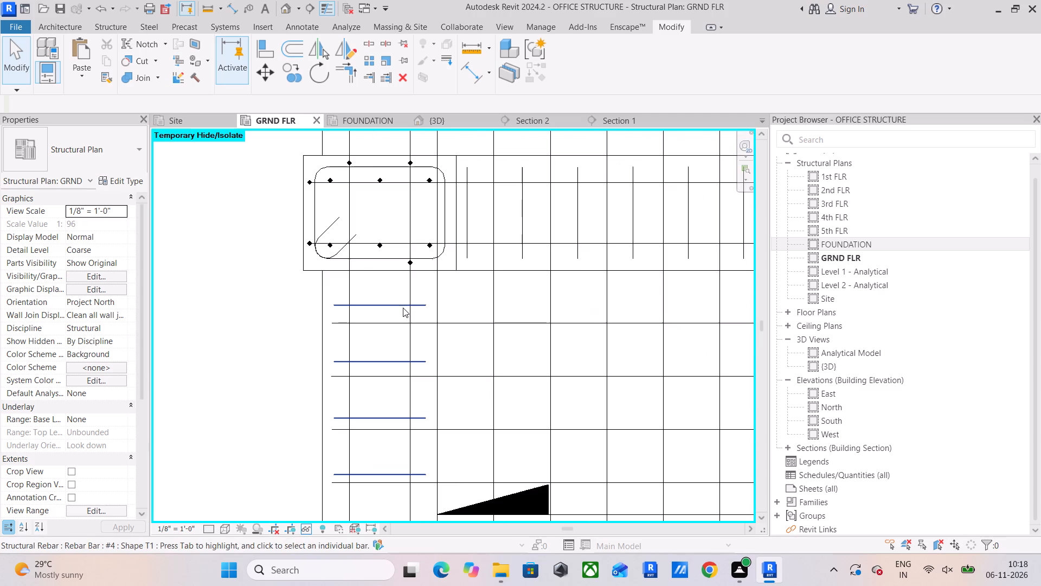
pyautogui.click(385, 301)
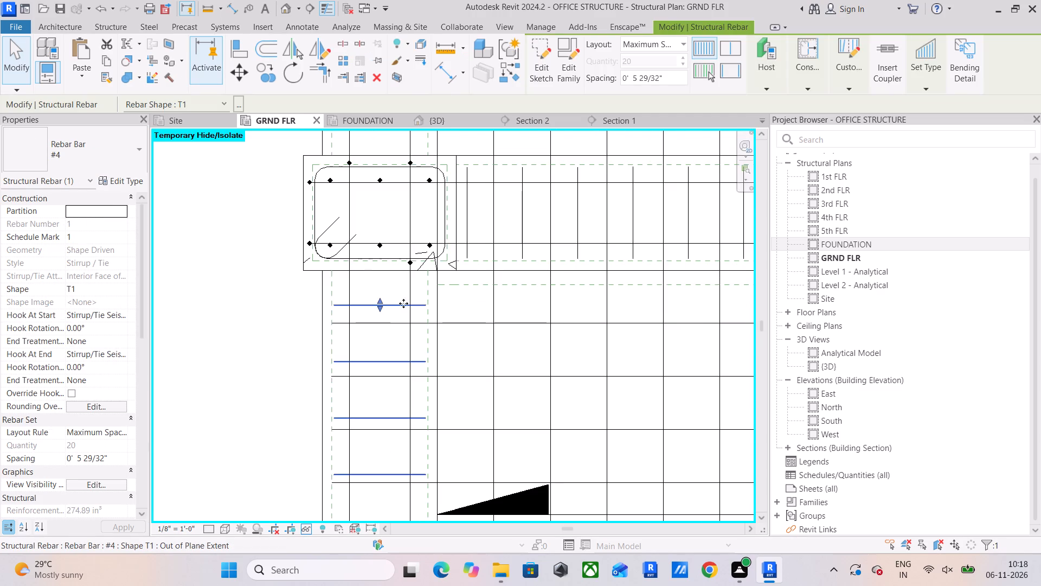
pyautogui.click(449, 320)
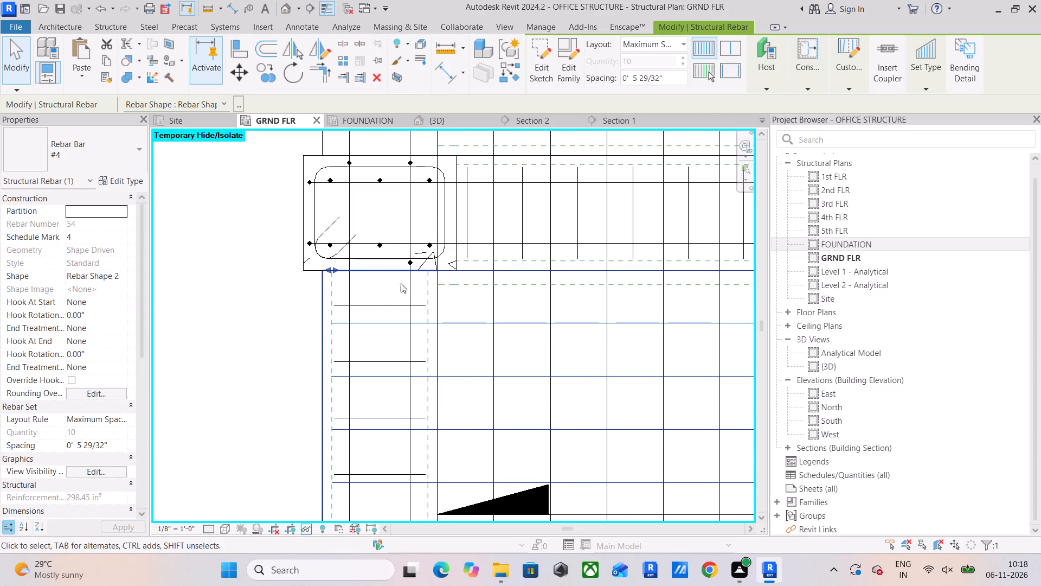
pyautogui.moveTo(486, 283); pyautogui.dragTo(439, 286, button='middle')
pyautogui.scroll(-3, 505, 276)
pyautogui.moveTo(534, 288); pyautogui.dragTo(335, 302, button='middle')
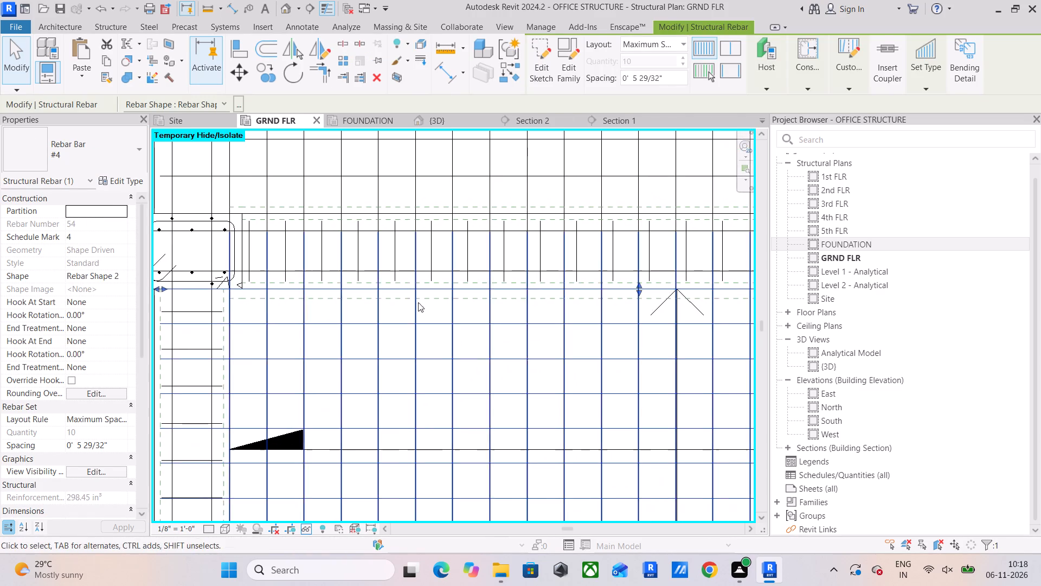
pyautogui.moveTo(639, 290); pyautogui.dragTo(639, 300)
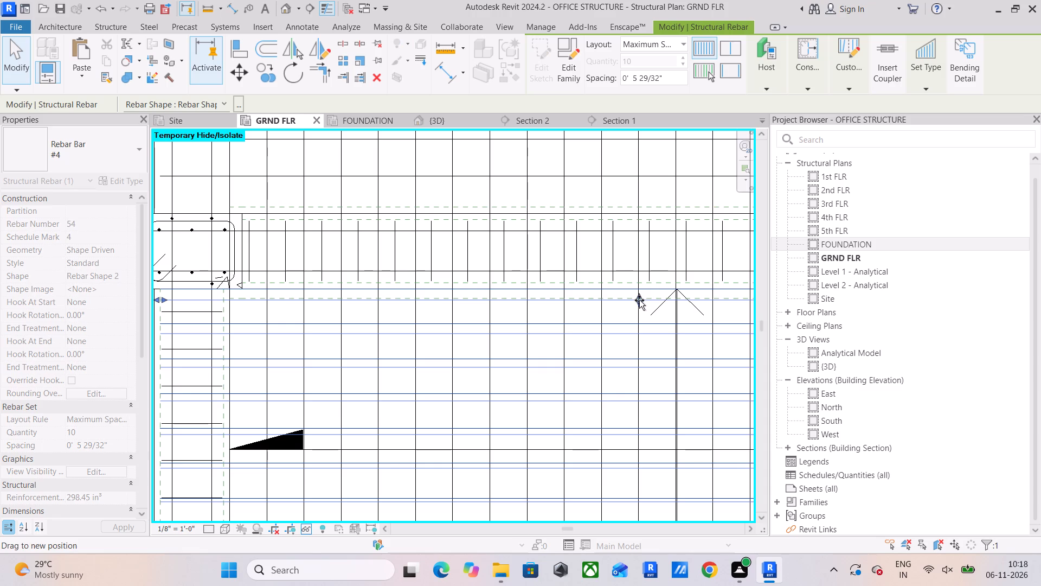
pyautogui.moveTo(639, 300); pyautogui.dragTo(642, 297)
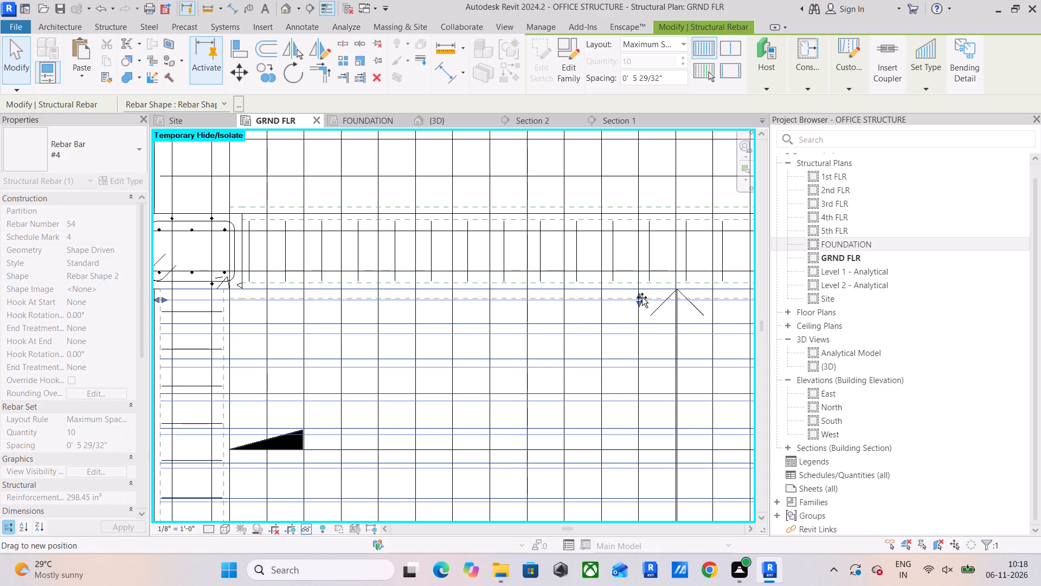
pyautogui.moveTo(642, 297); pyautogui.dragTo(644, 301)
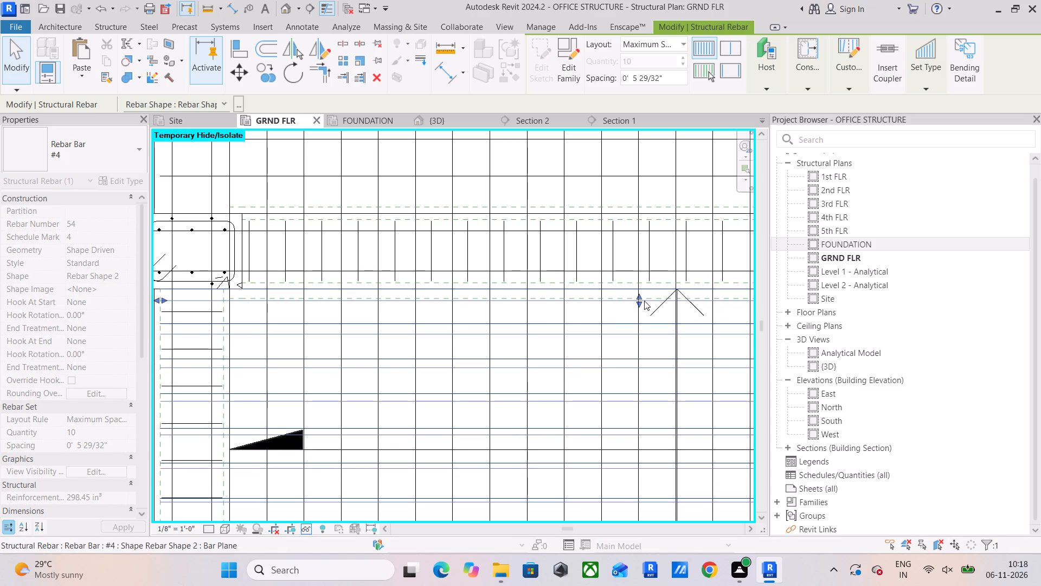
# Align the top tie of the left beam's #4 stirrup set with that bay's uppermost horizontal slab bar.
pyautogui.moveTo(311, 327); pyautogui.dragTo(372, 351, button='middle')
pyautogui.scroll(9, 242, 328)
pyautogui.moveTo(241, 328); pyautogui.dragTo(318, 343, button='middle')
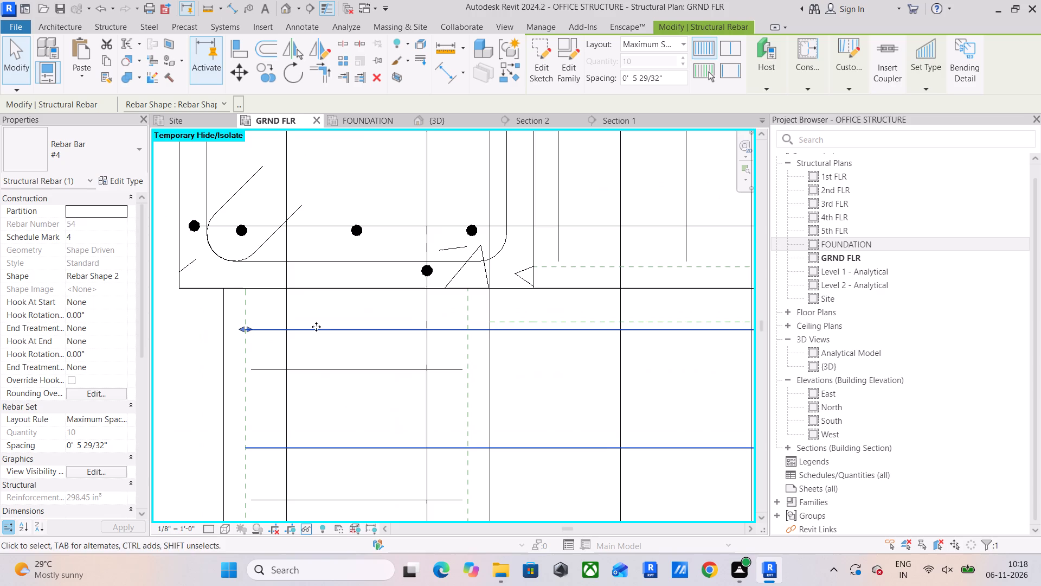
pyautogui.click(325, 370)
pyautogui.moveTo(358, 364); pyautogui.dragTo(356, 361)
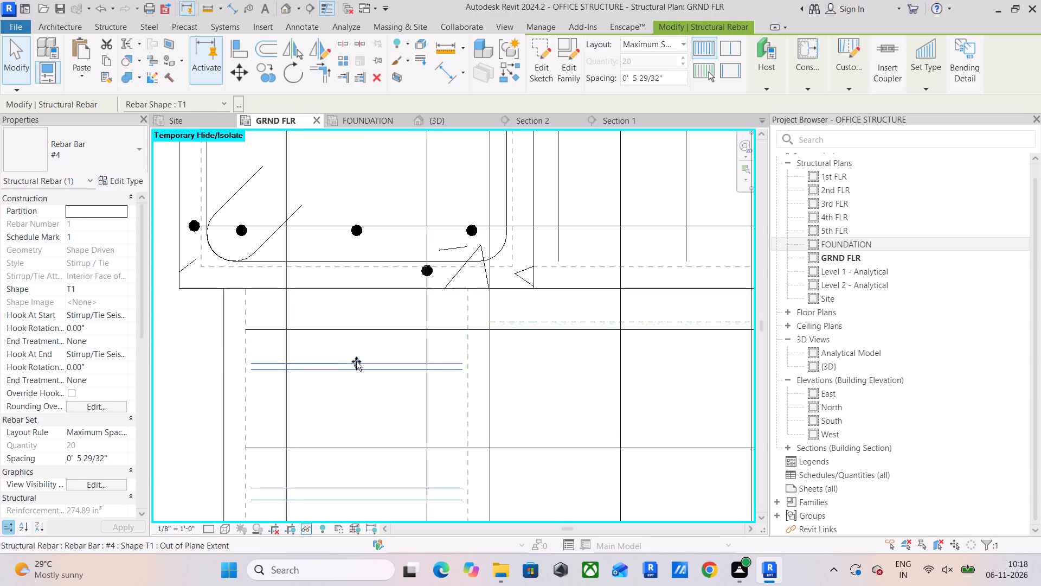
pyautogui.moveTo(356, 361); pyautogui.dragTo(358, 334)
# Pull the lower edge of the bay's lower horizontal #4 slab bar set up to the dashed cover line along the bottom slab edge.
pyautogui.scroll(-6, 504, 351)
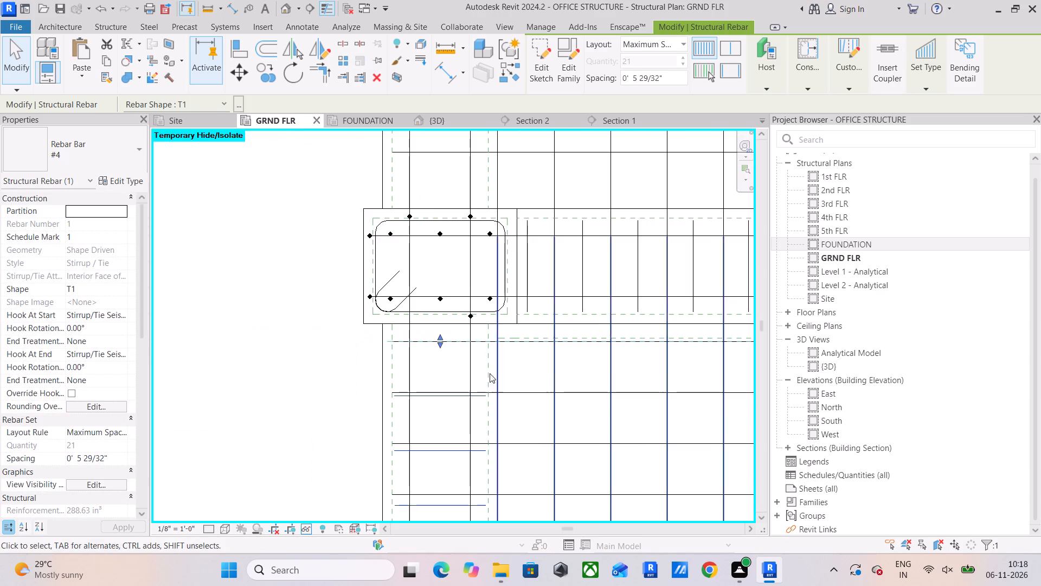
pyautogui.moveTo(455, 410); pyautogui.dragTo(472, 230, button='middle')
pyautogui.scroll(-5, 476, 267)
pyautogui.moveTo(479, 284); pyautogui.dragTo(464, 144, button='middle')
pyautogui.scroll(-2, 474, 321)
pyautogui.moveTo(474, 317); pyautogui.dragTo(479, 193, button='middle')
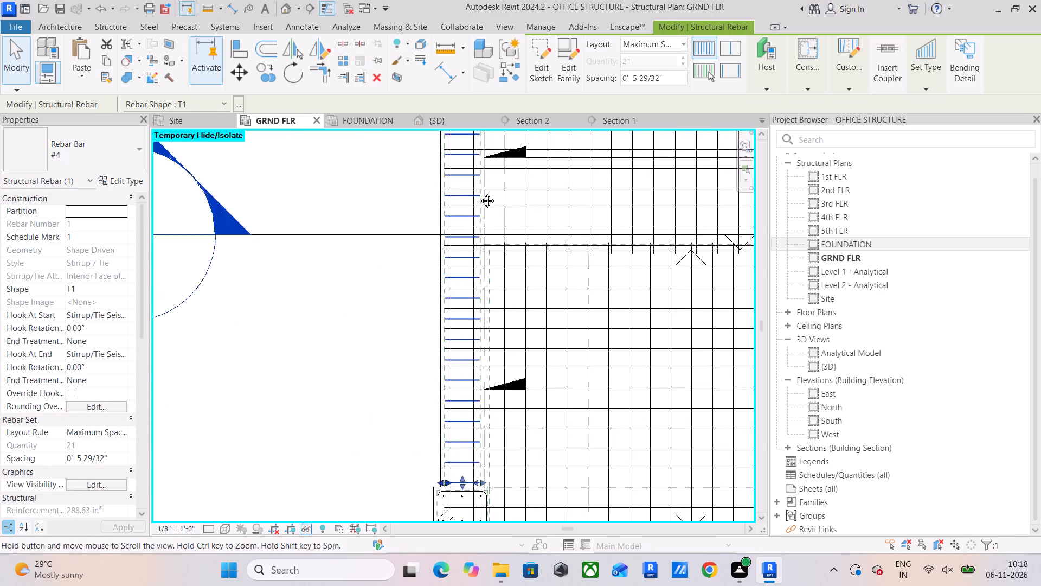
pyautogui.moveTo(479, 193); pyautogui.dragTo(479, 140, button='middle')
pyautogui.scroll(9, 475, 366)
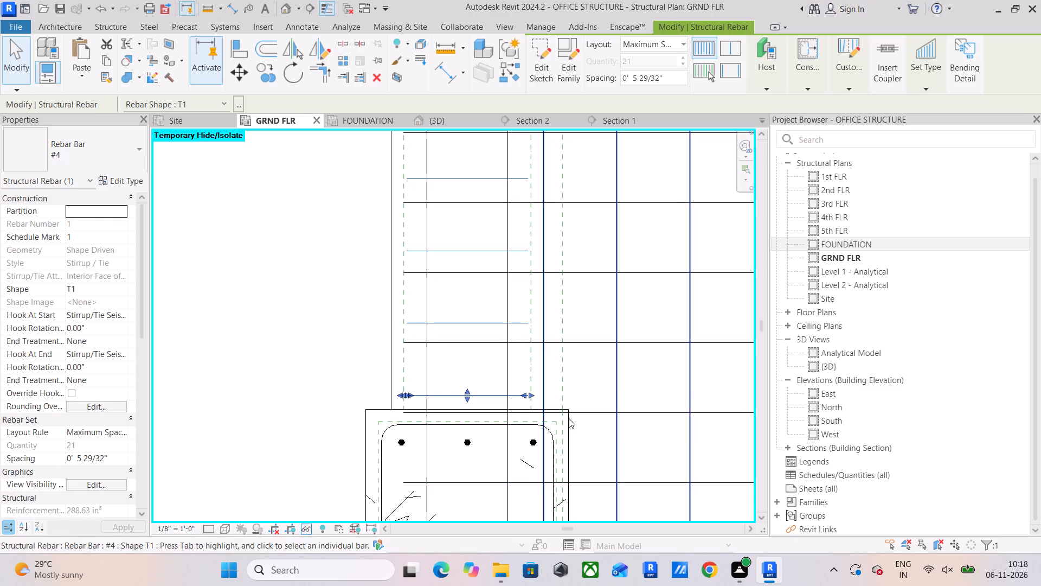
pyautogui.moveTo(578, 414); pyautogui.dragTo(303, 320, button='middle')
pyautogui.scroll(-1, 306, 324)
pyautogui.moveTo(306, 324); pyautogui.dragTo(357, 320, button='middle')
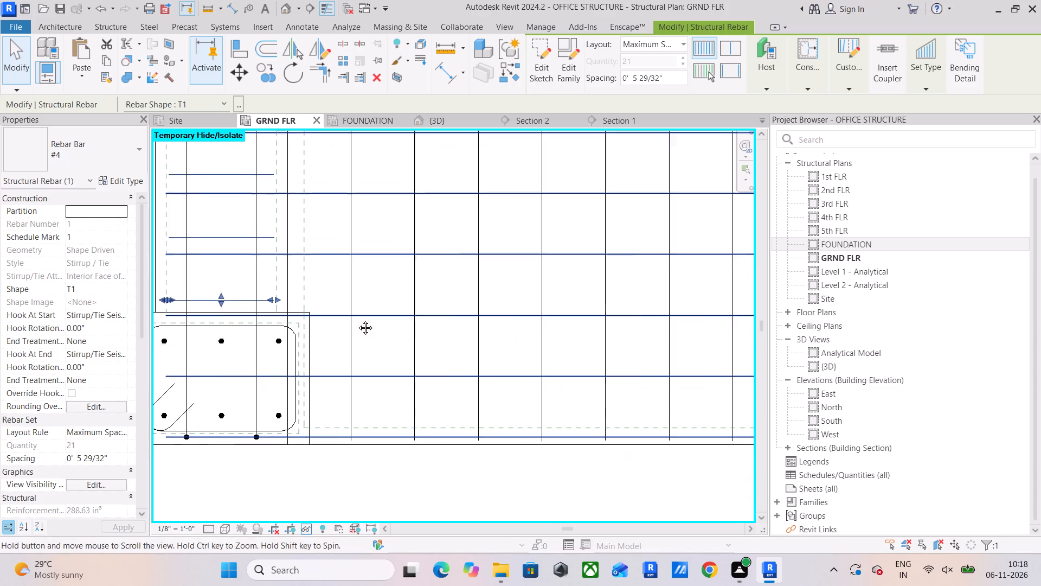
pyautogui.moveTo(357, 320); pyautogui.dragTo(364, 320, button='middle')
pyautogui.click(500, 437)
pyautogui.moveTo(532, 447); pyautogui.dragTo(281, 460, button='middle')
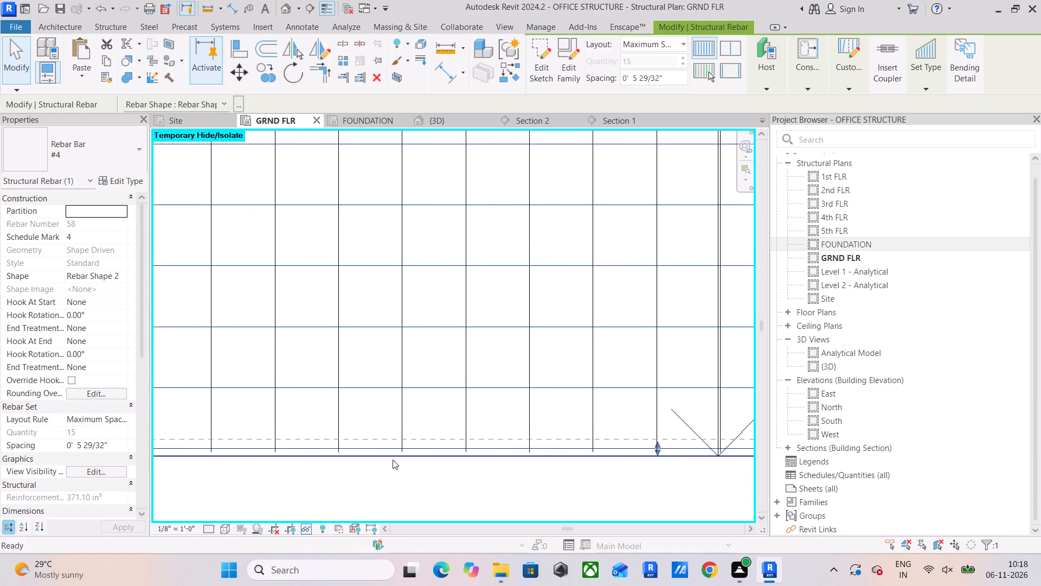
pyautogui.moveTo(652, 447); pyautogui.dragTo(656, 437)
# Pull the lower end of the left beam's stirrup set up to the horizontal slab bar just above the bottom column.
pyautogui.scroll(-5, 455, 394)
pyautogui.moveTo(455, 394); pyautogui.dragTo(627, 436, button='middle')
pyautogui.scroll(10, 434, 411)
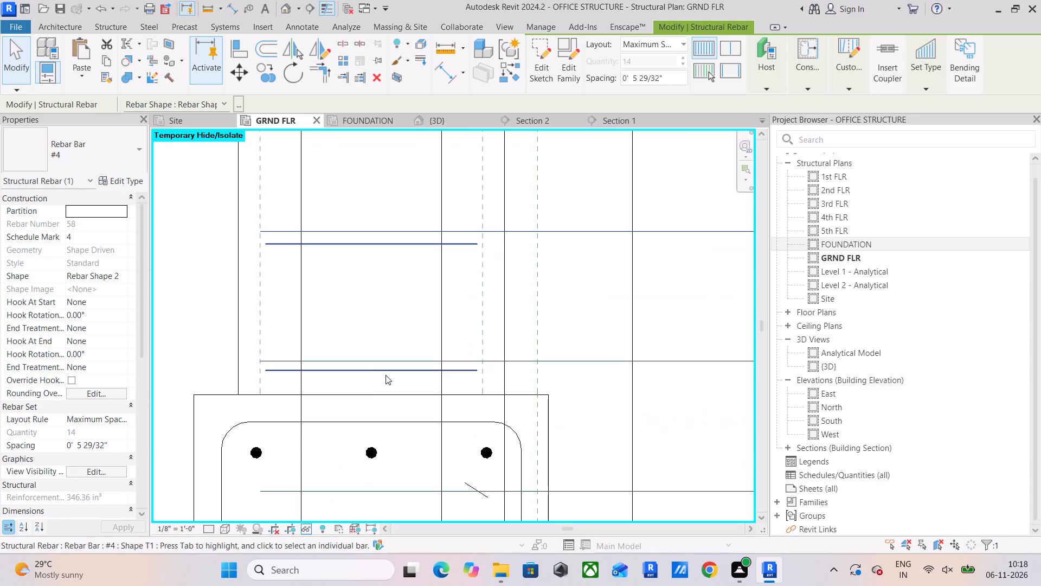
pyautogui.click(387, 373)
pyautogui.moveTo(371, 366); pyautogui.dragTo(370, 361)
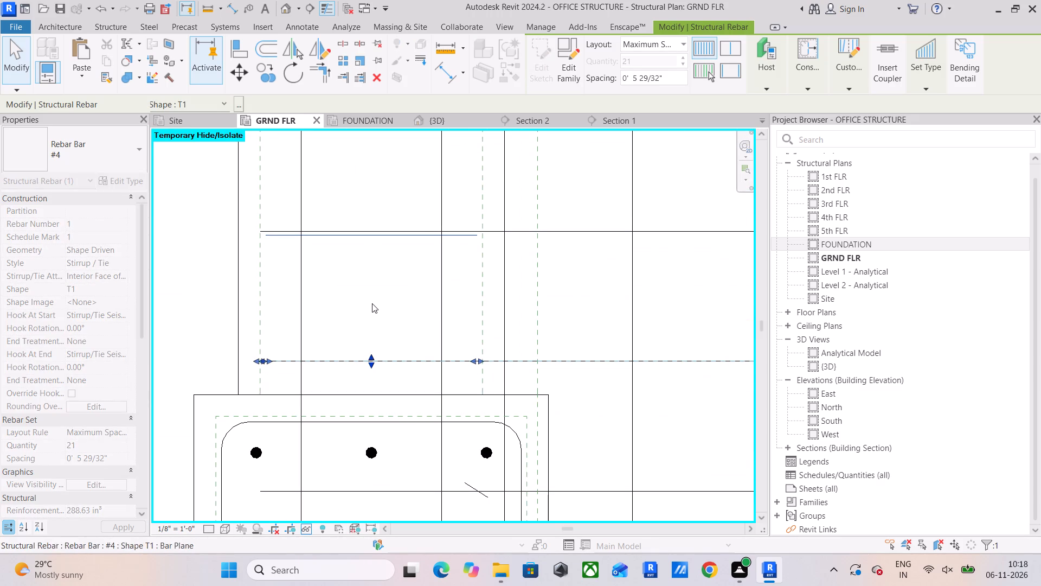
# Examine how the left beam's stirrup ties line up with the horizontal slab bars below the upper column.
pyautogui.scroll(-7, 384, 277)
pyautogui.moveTo(387, 293); pyautogui.dragTo(381, 346, button='middle')
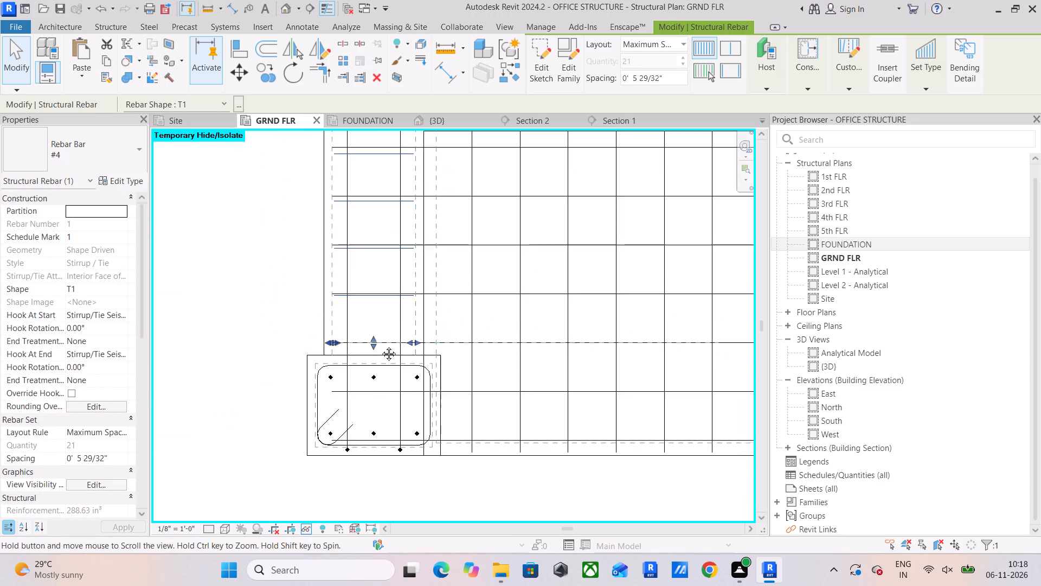
pyautogui.moveTo(381, 346); pyautogui.dragTo(381, 360, button='middle')
pyautogui.scroll(-4, 380, 302)
pyautogui.moveTo(380, 297); pyautogui.dragTo(393, 577, button='middle')
pyautogui.moveTo(396, 354); pyautogui.dragTo(400, 520, button='middle')
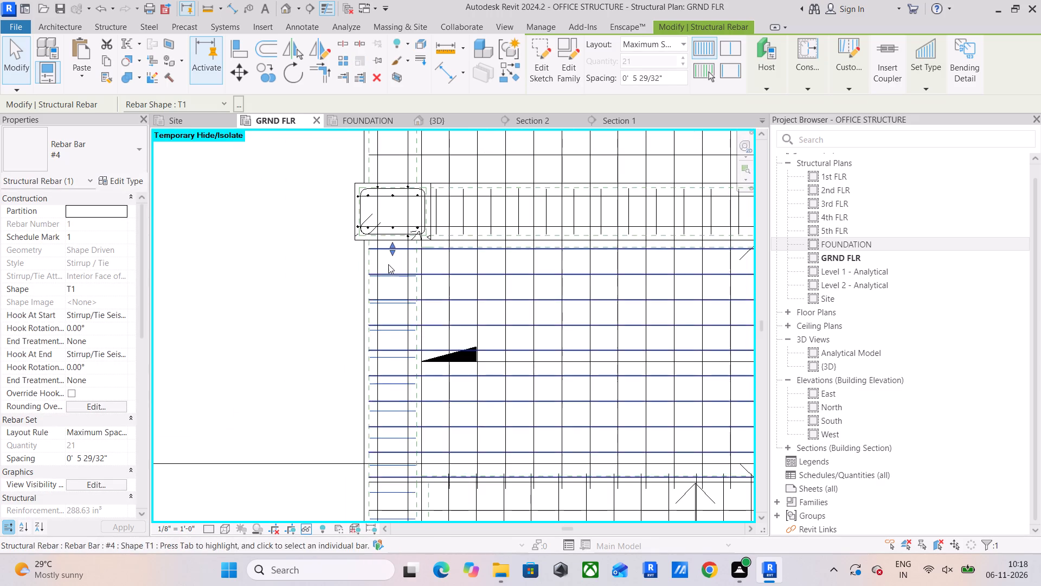
pyautogui.scroll(9, 389, 258)
pyautogui.click(406, 326)
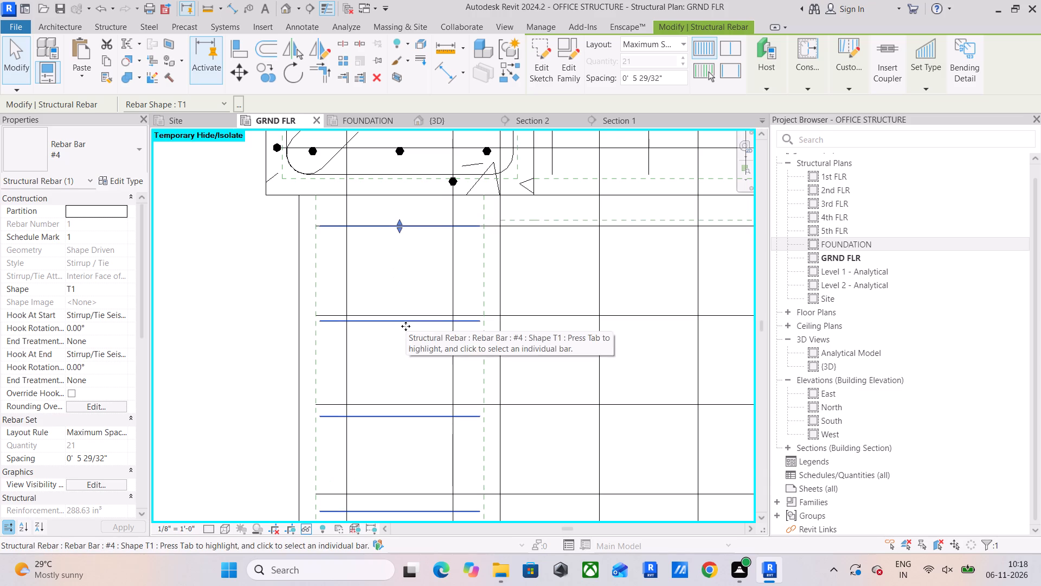
# Shorten the left beam's stirrup set so its lower end sits on the horizontal slab bar just above the section line.
pyautogui.scroll(-5, 393, 448)
pyautogui.moveTo(394, 449); pyautogui.dragTo(422, 250, button='middle')
pyautogui.scroll(-3, 434, 310)
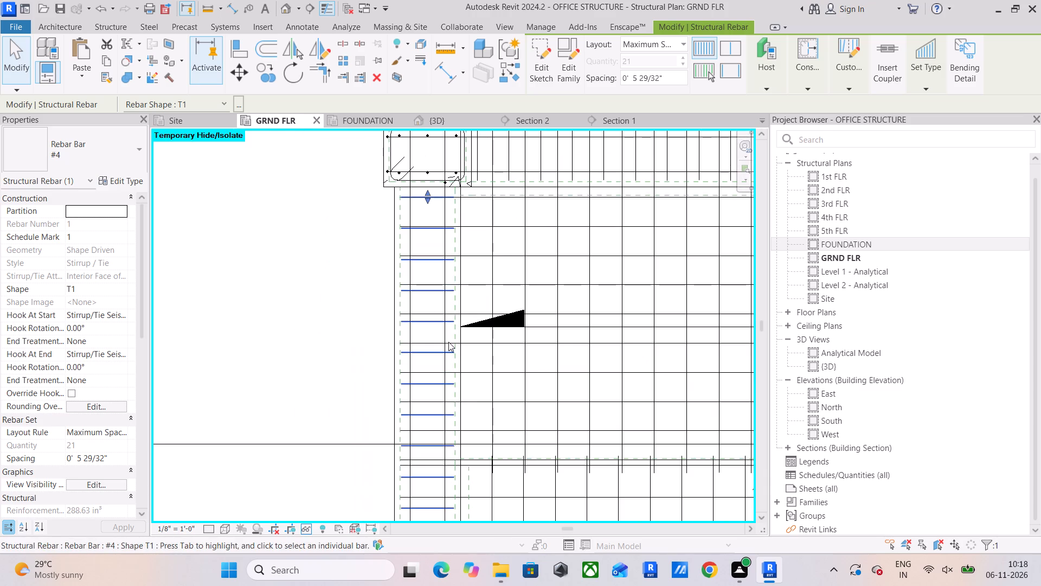
pyautogui.moveTo(443, 450); pyautogui.dragTo(445, 201, button='middle')
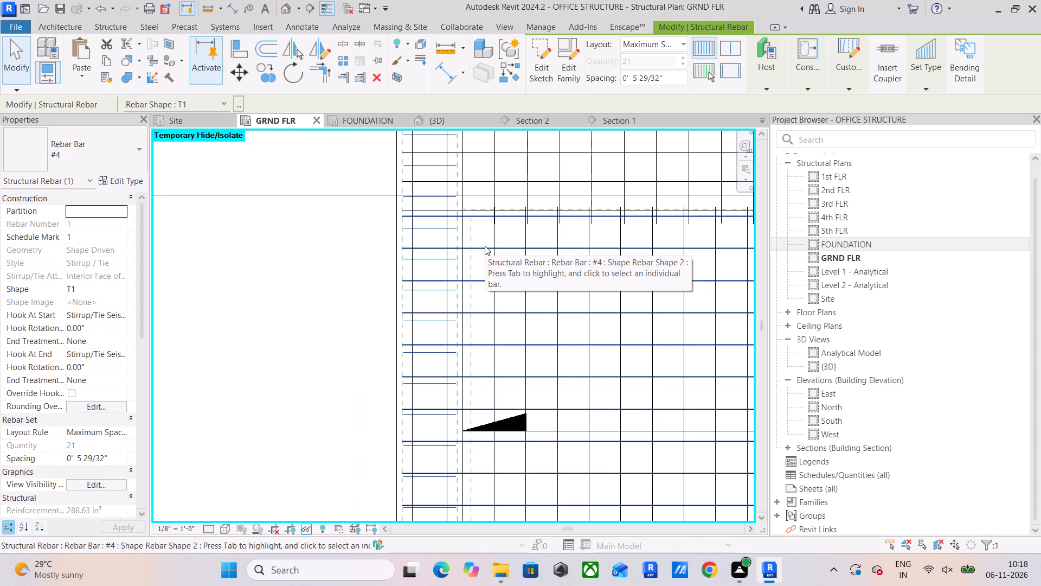
pyautogui.moveTo(430, 460); pyautogui.dragTo(446, 250, button='middle')
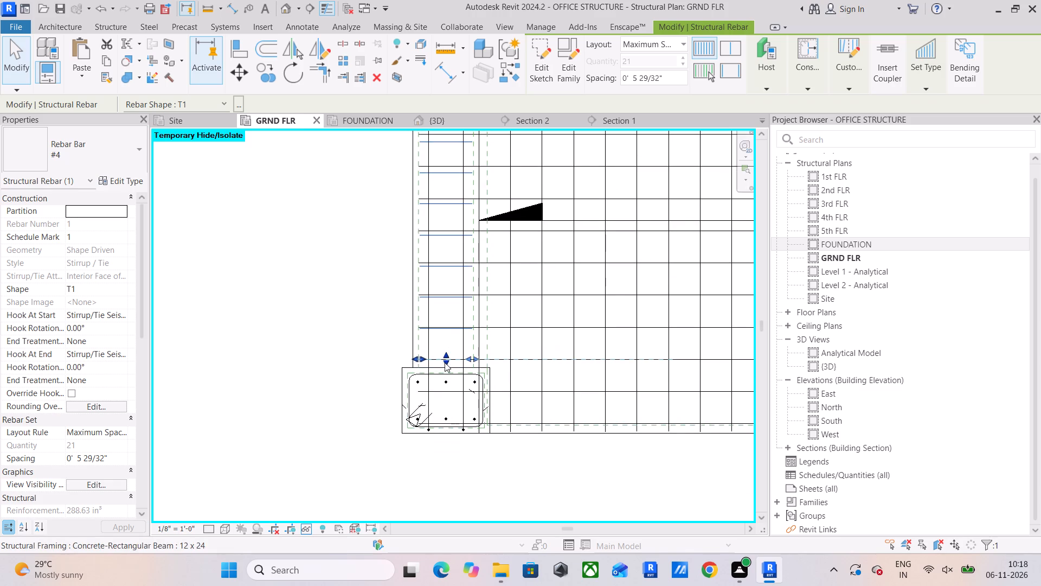
pyautogui.moveTo(446, 355); pyautogui.dragTo(447, 158)
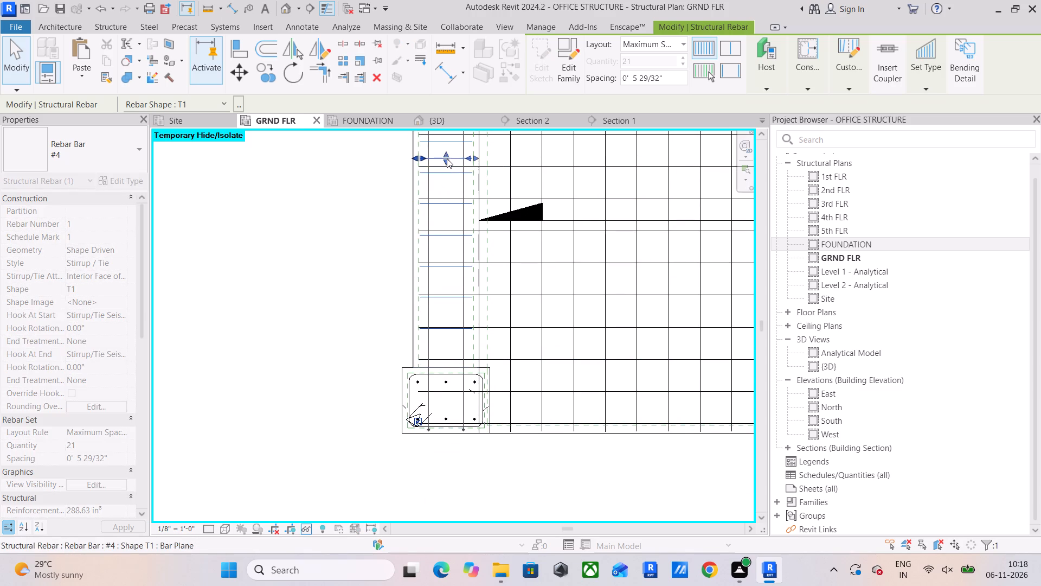
pyautogui.moveTo(447, 171); pyautogui.dragTo(458, 416, button='middle')
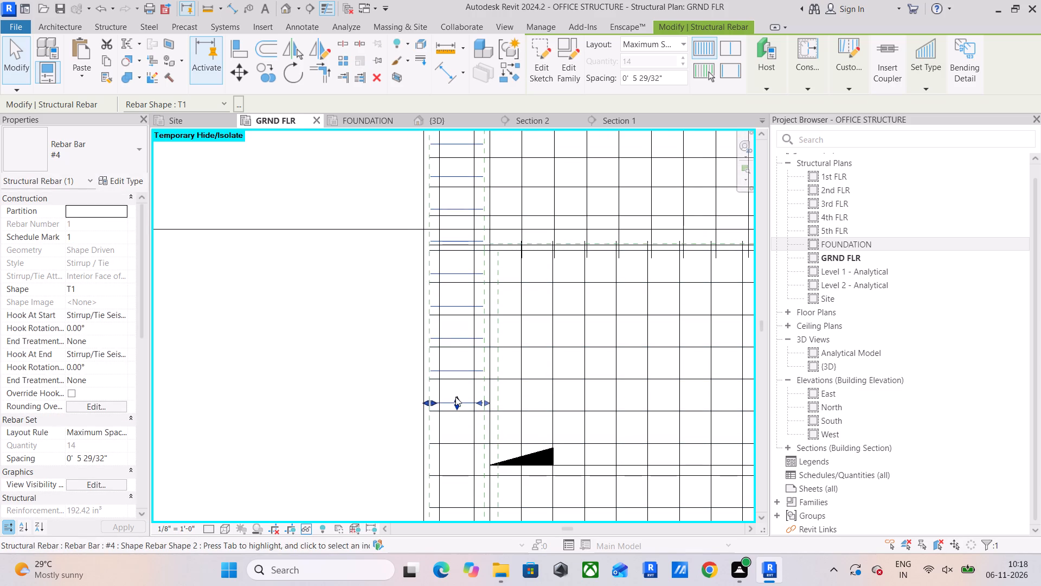
pyautogui.moveTo(455, 397); pyautogui.dragTo(461, 258)
pyautogui.scroll(5, 461, 258)
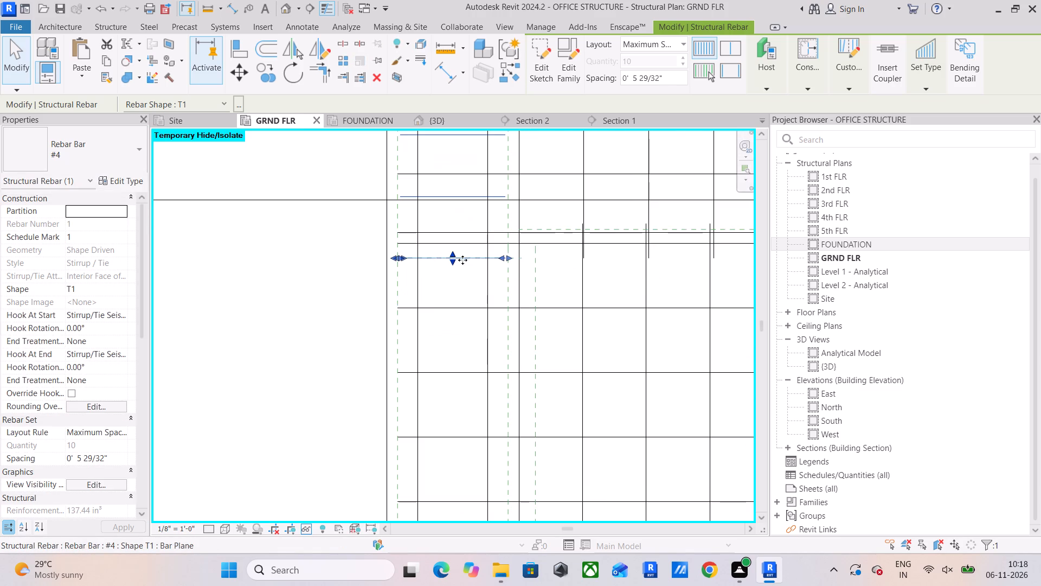
pyautogui.moveTo(451, 254); pyautogui.dragTo(457, 177)
pyautogui.moveTo(456, 242); pyautogui.dragTo(426, 372, button='middle')
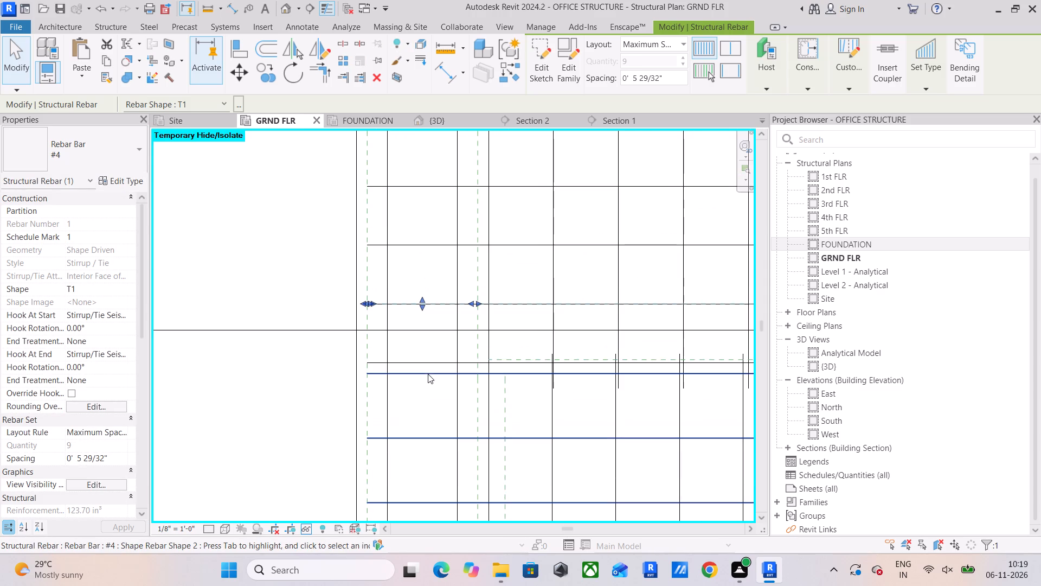
# Copy the shortened stirrup set down the left beam so the copy's top tie sits on the section line.
pyautogui.scroll(-1, 450, 355)
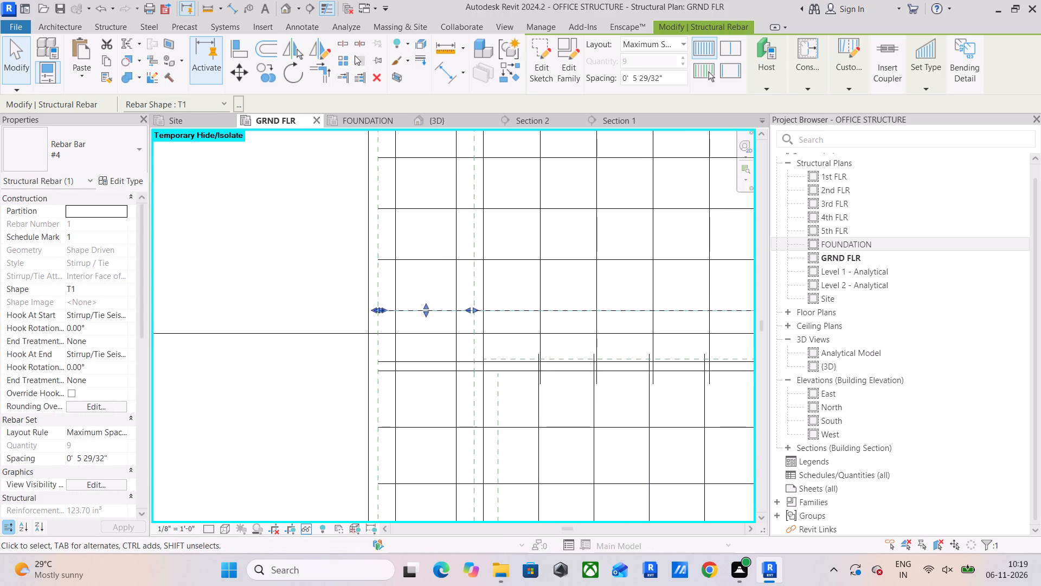
pyautogui.scroll(-5, 399, 176)
pyautogui.moveTo(489, 237); pyautogui.dragTo(455, 450, button='middle')
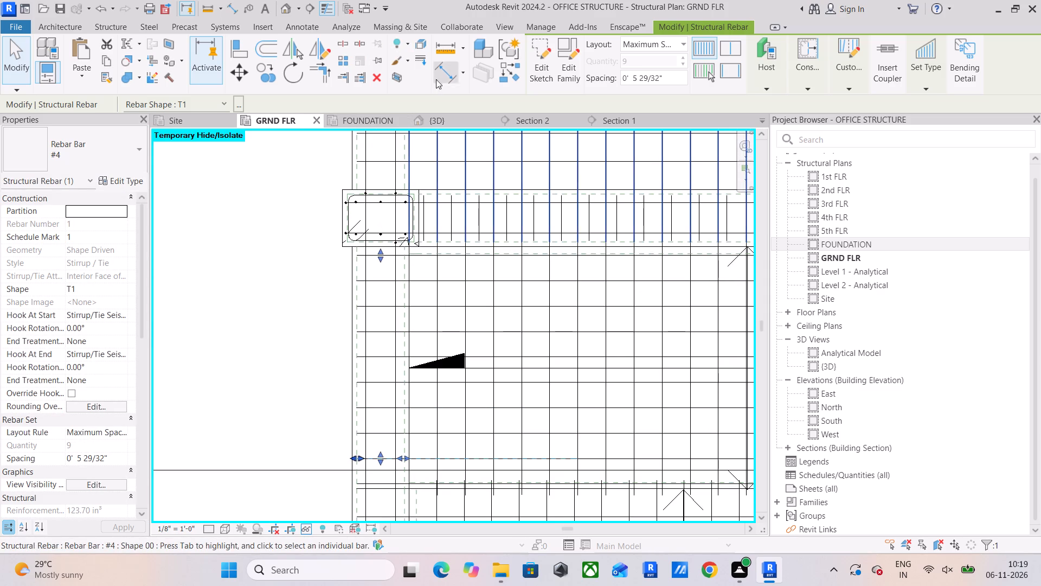
pyautogui.click(271, 77)
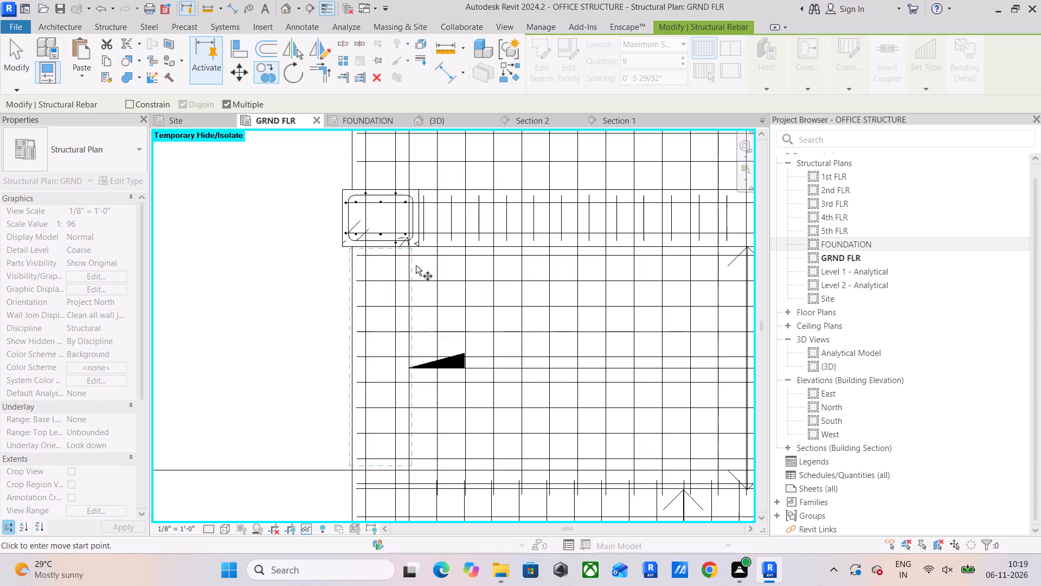
pyautogui.scroll(5, 416, 265)
pyautogui.scroll(2, 372, 261)
pyautogui.moveTo(374, 239); pyautogui.dragTo(375, 244)
pyautogui.scroll(-4, 405, 394)
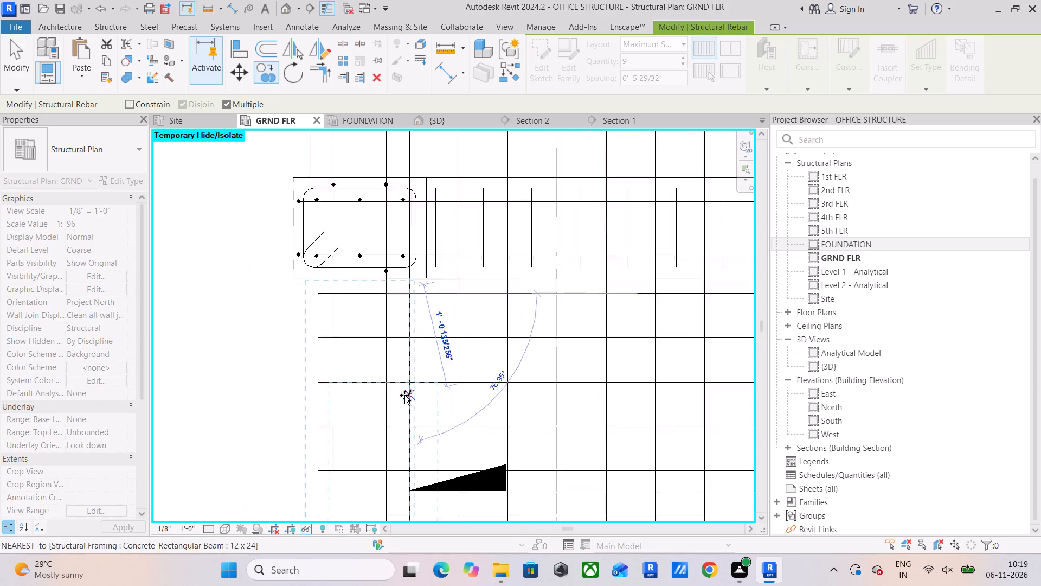
pyautogui.scroll(-1, 404, 395)
pyautogui.moveTo(402, 394); pyautogui.dragTo(390, 190, button='middle')
pyautogui.moveTo(377, 312); pyautogui.dragTo(381, 173, button='middle')
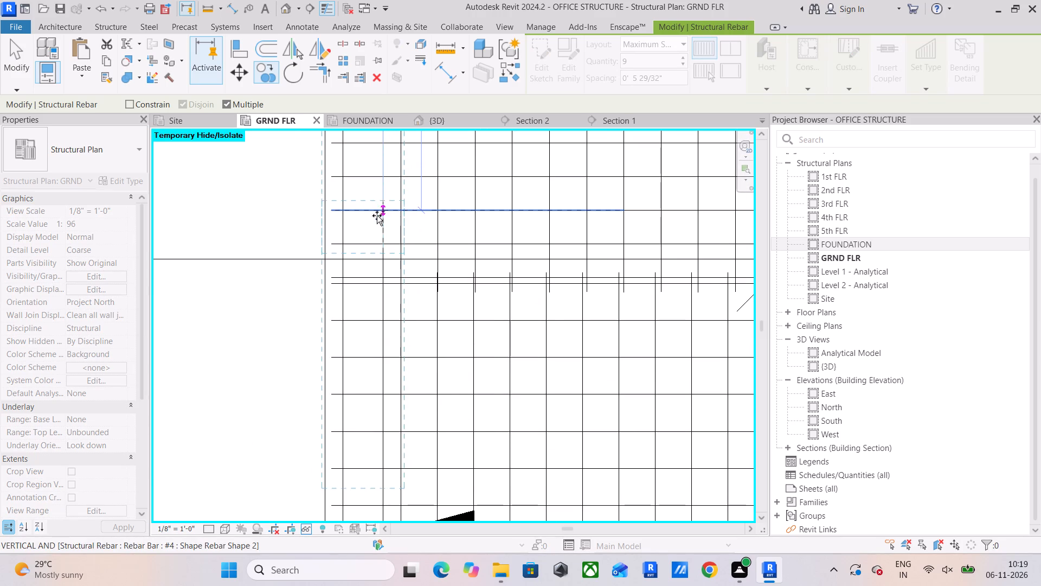
pyautogui.scroll(4, 381, 245)
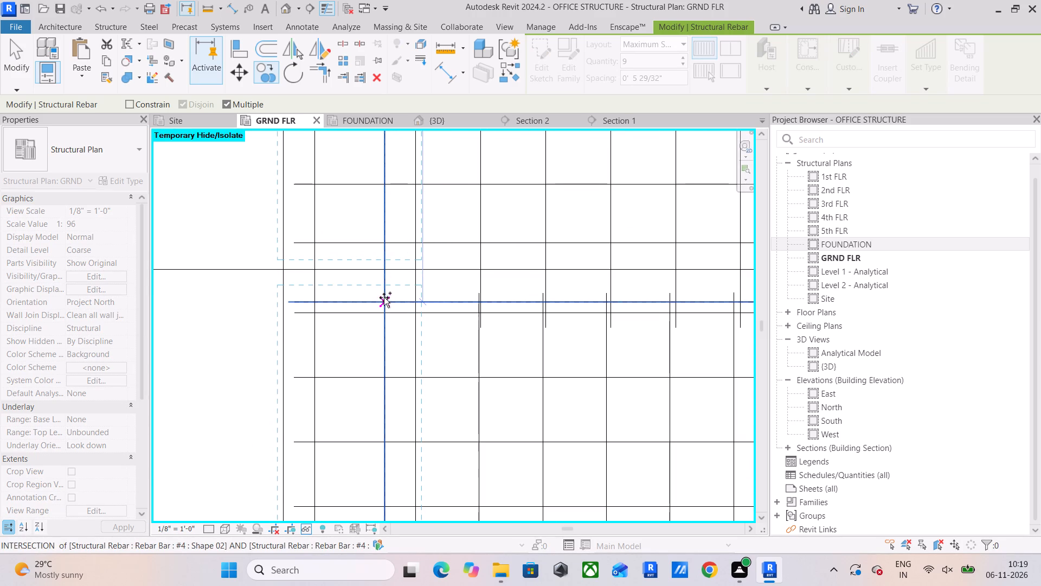
pyautogui.click(382, 273)
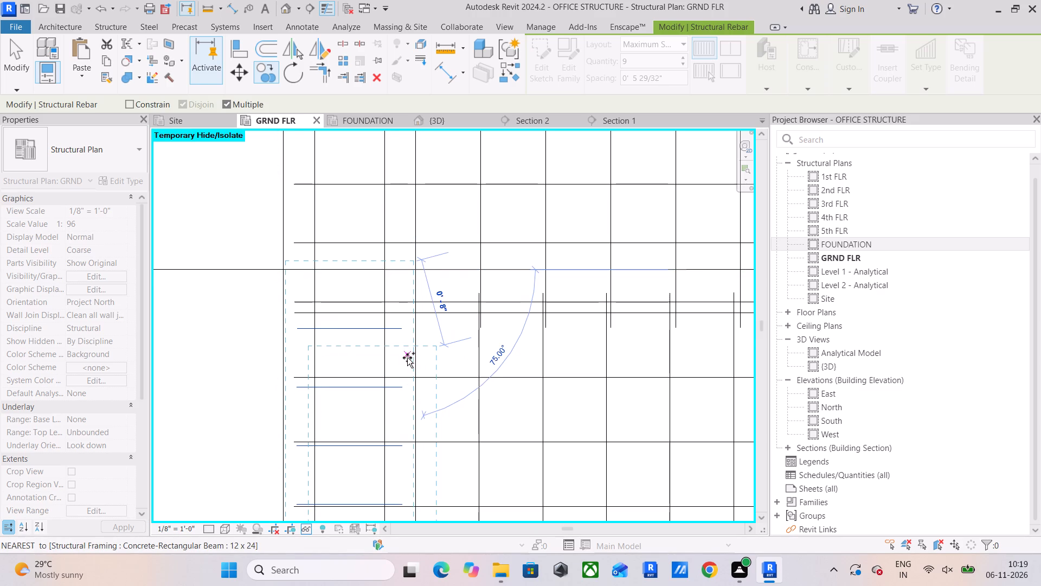
pyautogui.press('Escape')
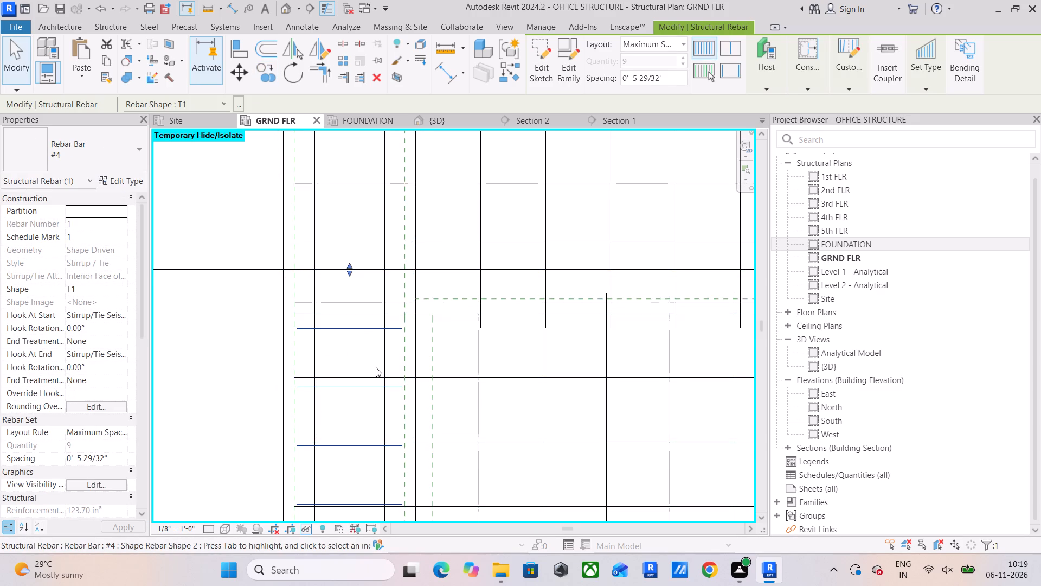
# Move the copied stirrup set about 4 inches down the left beam, from the section line to the lower bay's topmost horizontal slab bar.
pyautogui.click(244, 67)
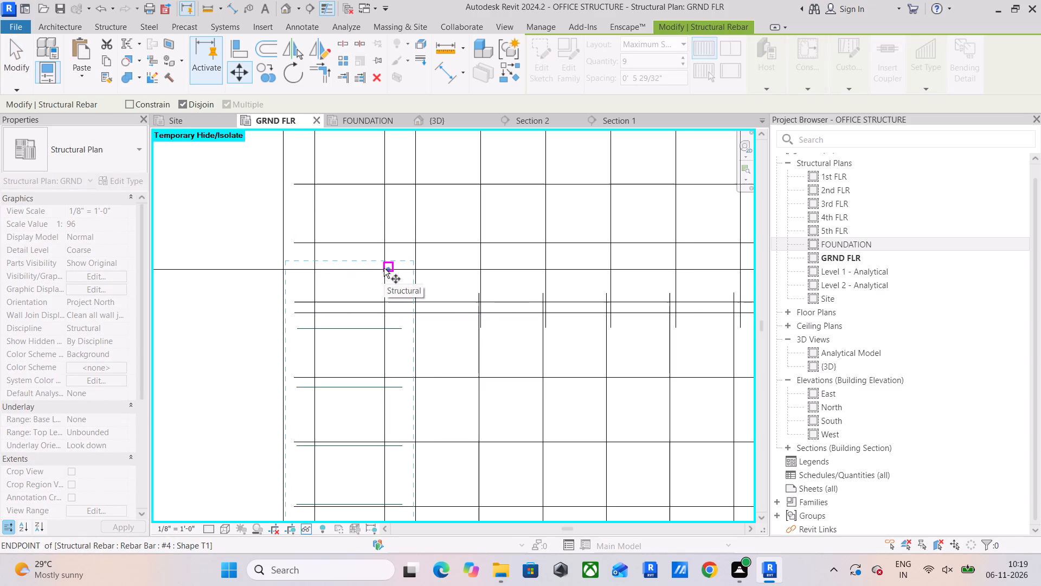
pyautogui.moveTo(439, 315); pyautogui.dragTo(384, 321, button='middle')
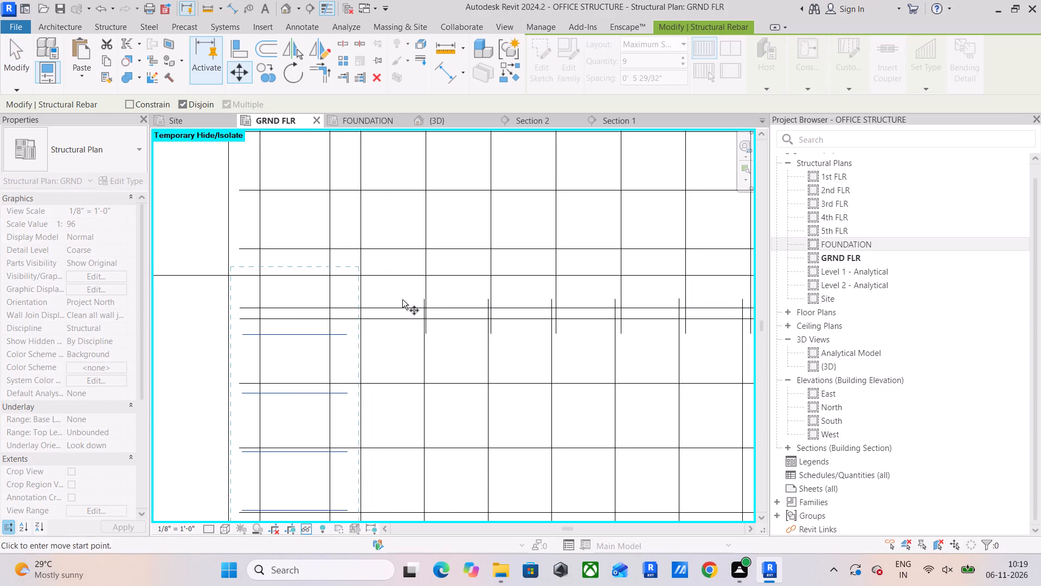
pyautogui.click(336, 278)
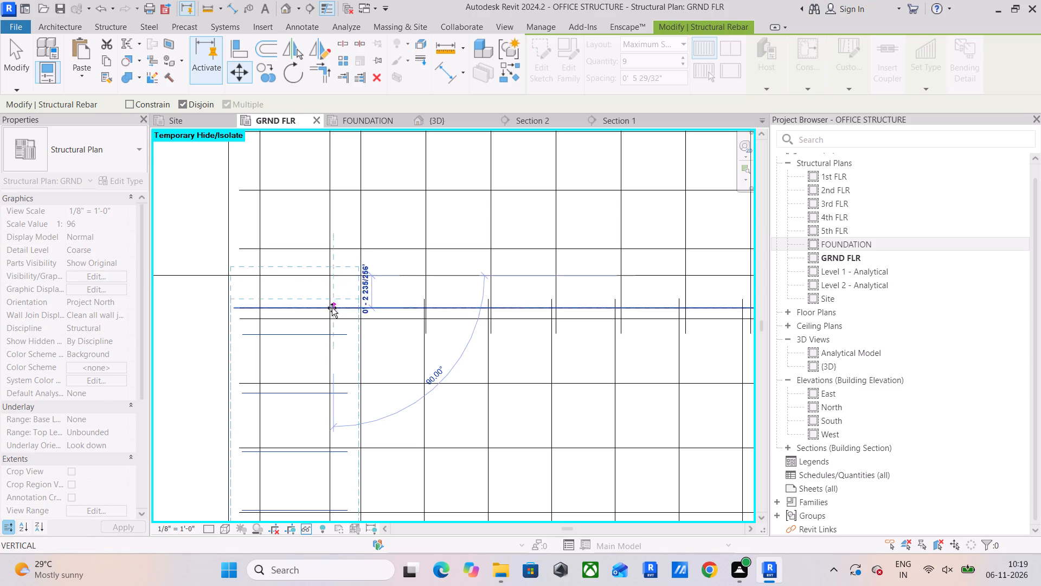
pyautogui.scroll(5, 331, 321)
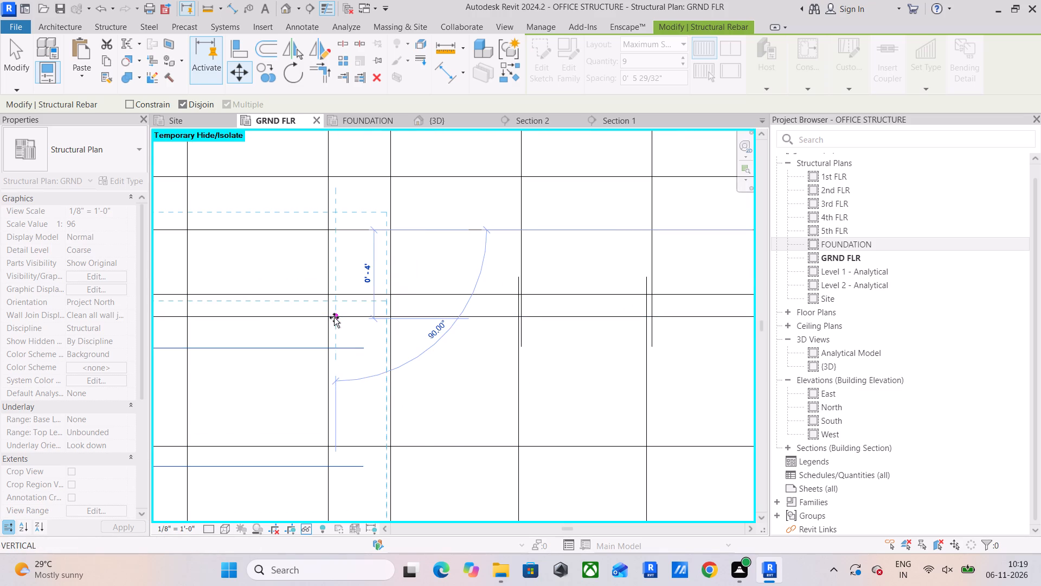
pyautogui.click(334, 317)
pyautogui.scroll(-4, 413, 340)
pyautogui.click(436, 327)
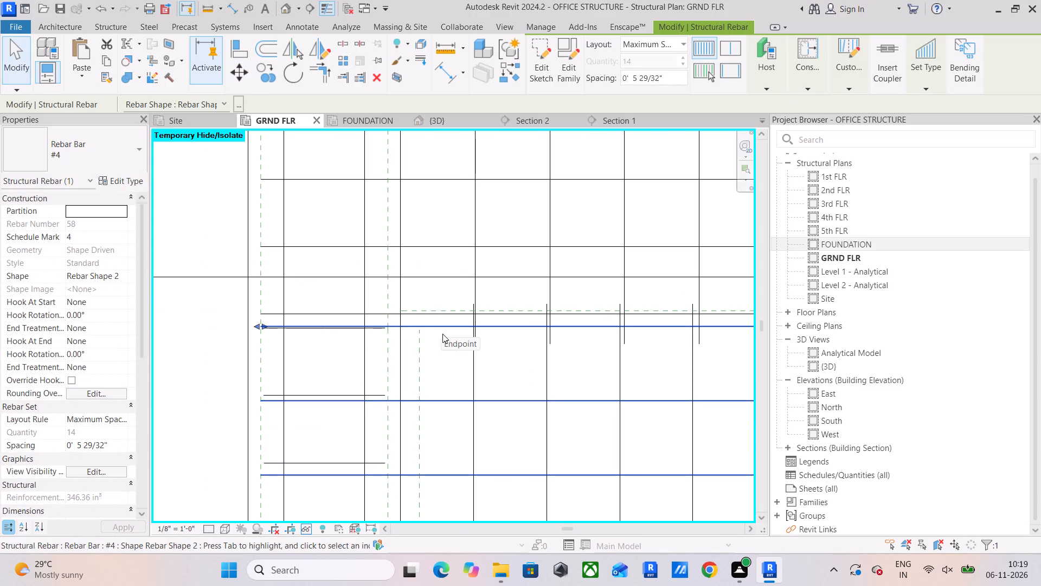
# Snap the upper end of the copied stirrup set onto the lower bay's topmost horizontal slab bar.
pyautogui.scroll(-1, 452, 343)
pyautogui.scroll(5, 319, 335)
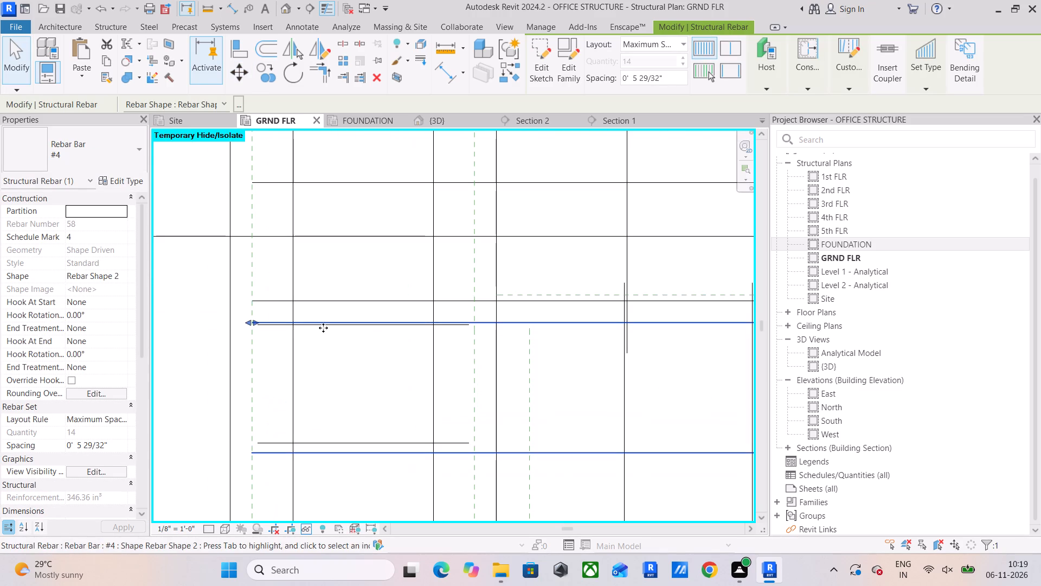
pyautogui.click(326, 351)
pyautogui.click(336, 329)
pyautogui.scroll(4, 338, 325)
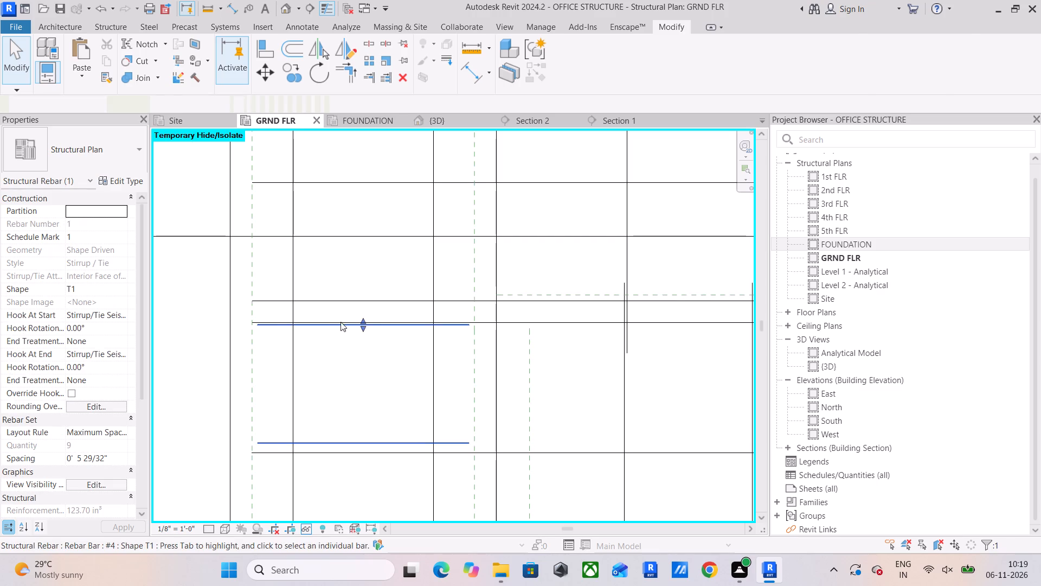
pyautogui.click(381, 321)
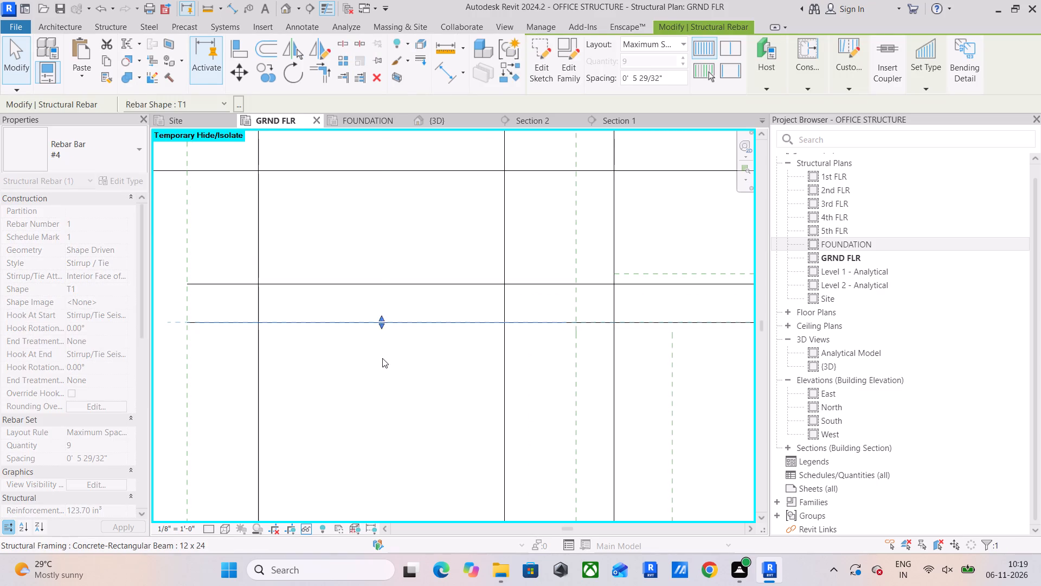
pyautogui.click(382, 358)
# Extend the lower end of the copied stirrup set down to the horizontal slab bar just above the bottom corner column.
pyautogui.scroll(-11, 388, 362)
pyautogui.moveTo(400, 368); pyautogui.dragTo(403, 248, button='middle')
pyautogui.scroll(-3, 409, 332)
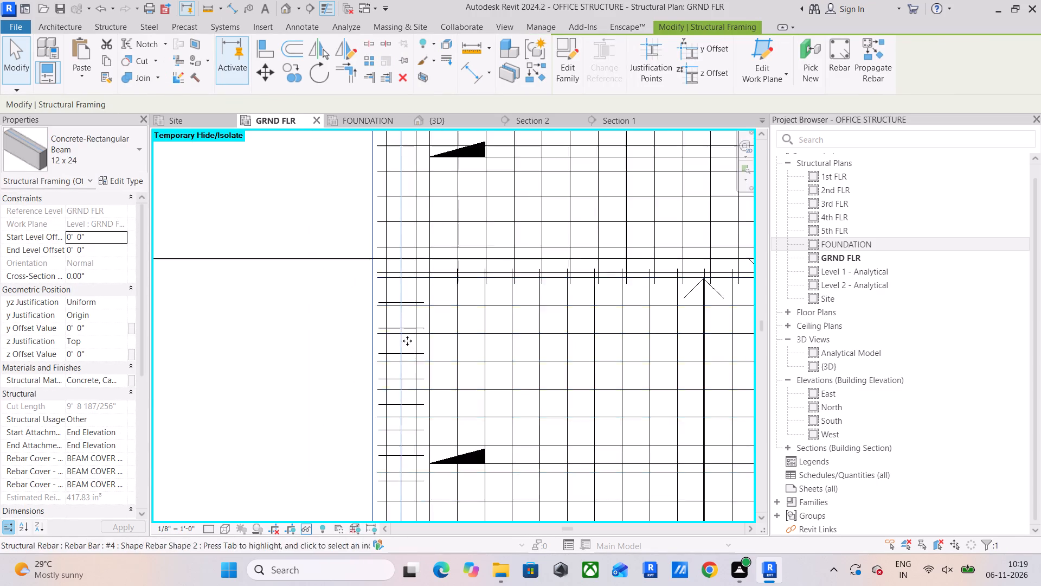
pyautogui.scroll(-2, 407, 341)
pyautogui.moveTo(407, 341); pyautogui.dragTo(426, 160, button='middle')
pyautogui.scroll(3, 414, 283)
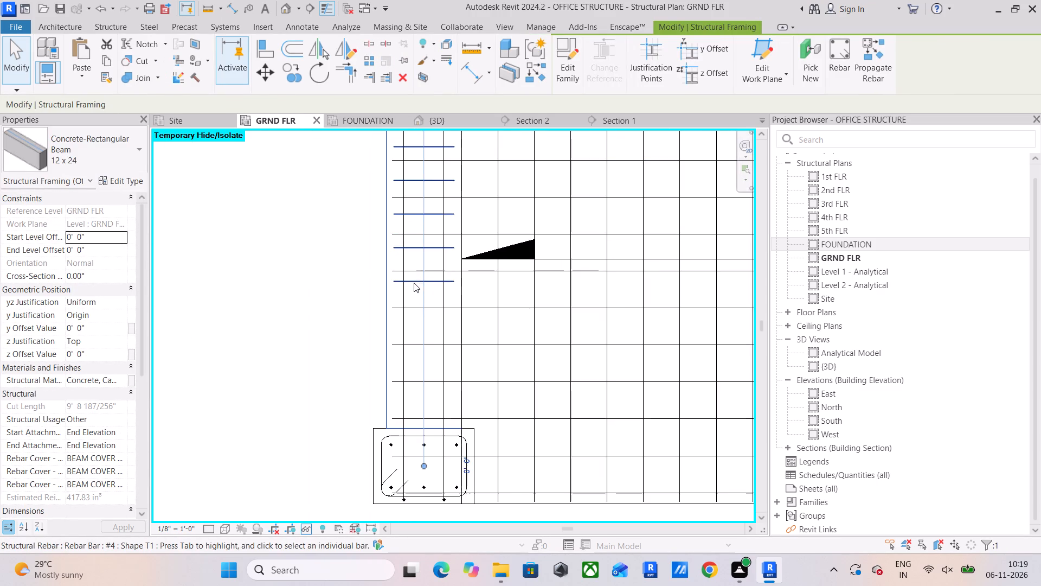
pyautogui.click(414, 283)
pyautogui.moveTo(421, 286); pyautogui.dragTo(426, 407)
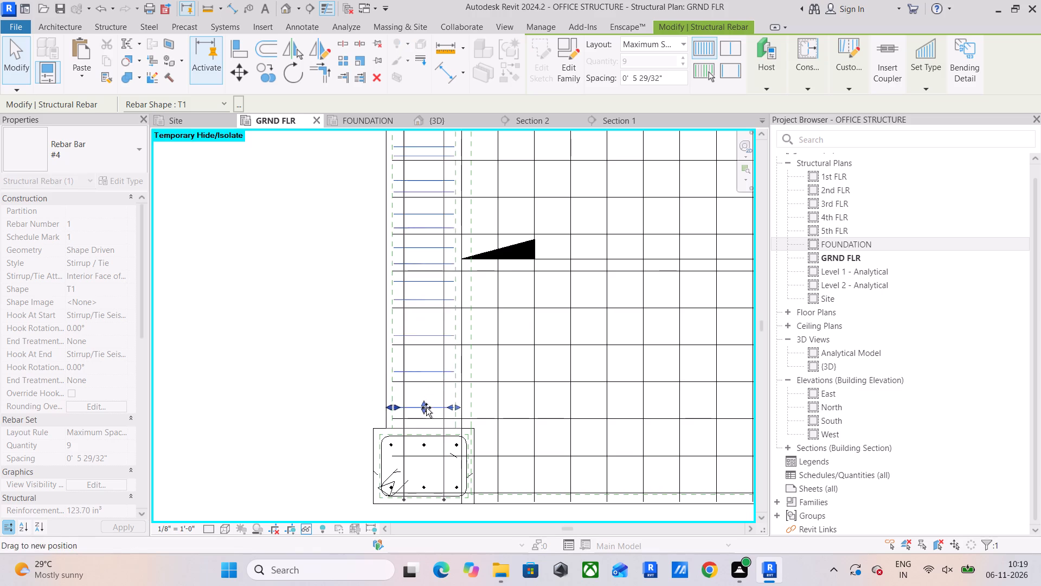
pyautogui.moveTo(426, 407); pyautogui.dragTo(426, 415)
pyautogui.click(323, 371)
# Pull the right end of the lower bay's vertical slab bar set inward, in line with the last vertical bar of the bay above.
pyautogui.scroll(-5, 454, 286)
pyautogui.moveTo(453, 298); pyautogui.dragTo(407, 361, button='middle')
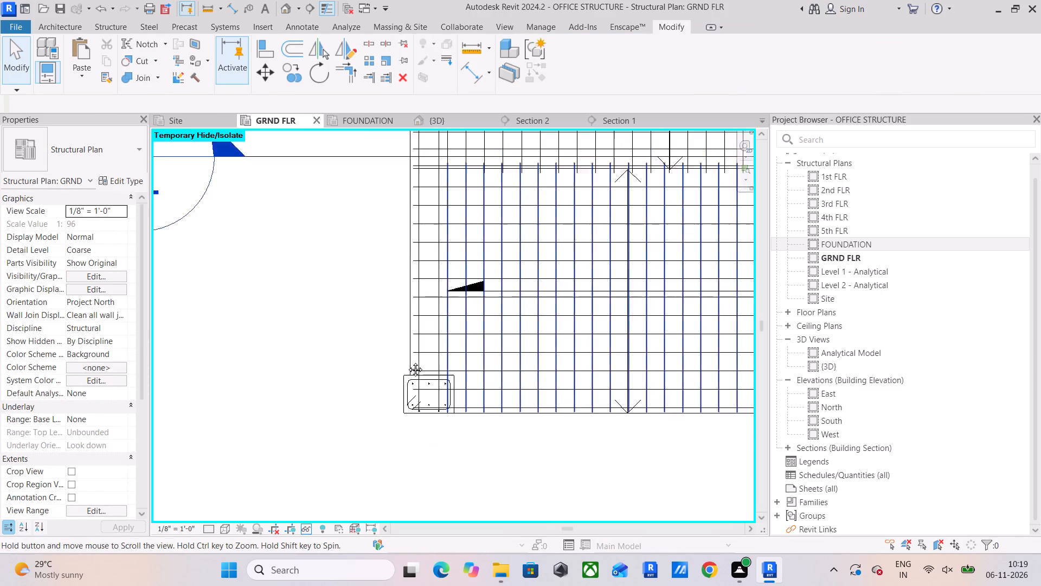
pyautogui.moveTo(407, 361); pyautogui.dragTo(359, 434, button='middle')
pyautogui.scroll(5, 365, 277)
pyautogui.scroll(5, 404, 298)
pyautogui.click(393, 311)
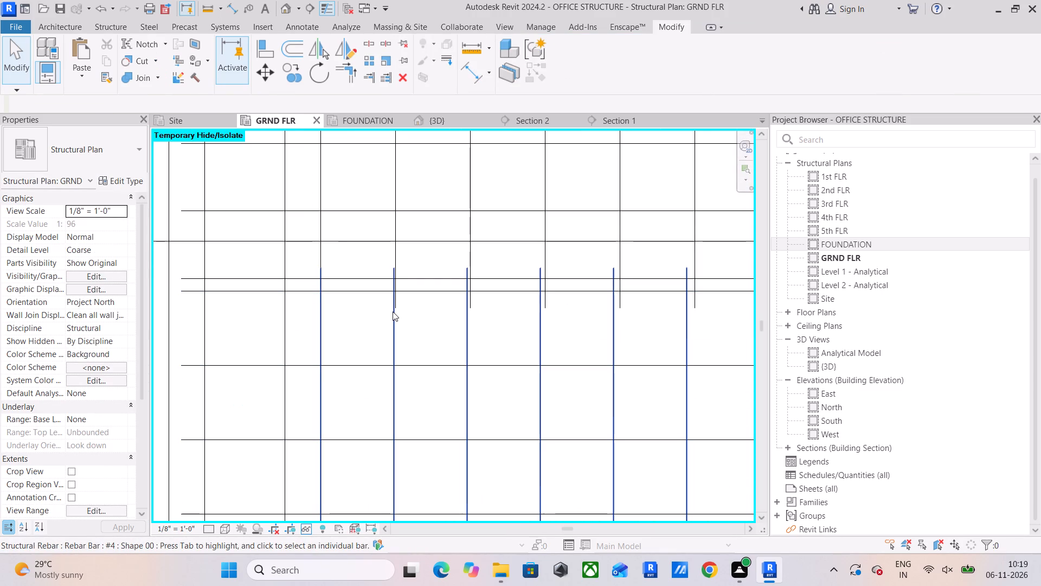
pyautogui.scroll(-1, 322, 297)
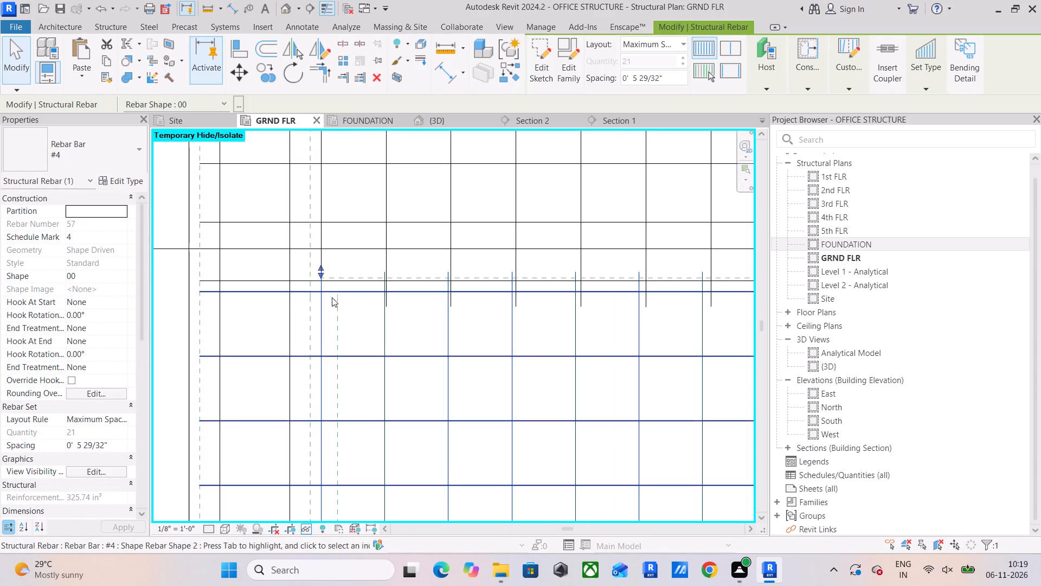
pyautogui.scroll(-3, 353, 302)
pyautogui.moveTo(390, 308); pyautogui.dragTo(186, 282, button='middle')
pyautogui.scroll(-4, 305, 301)
pyautogui.moveTo(367, 310); pyautogui.dragTo(246, 294, button='middle')
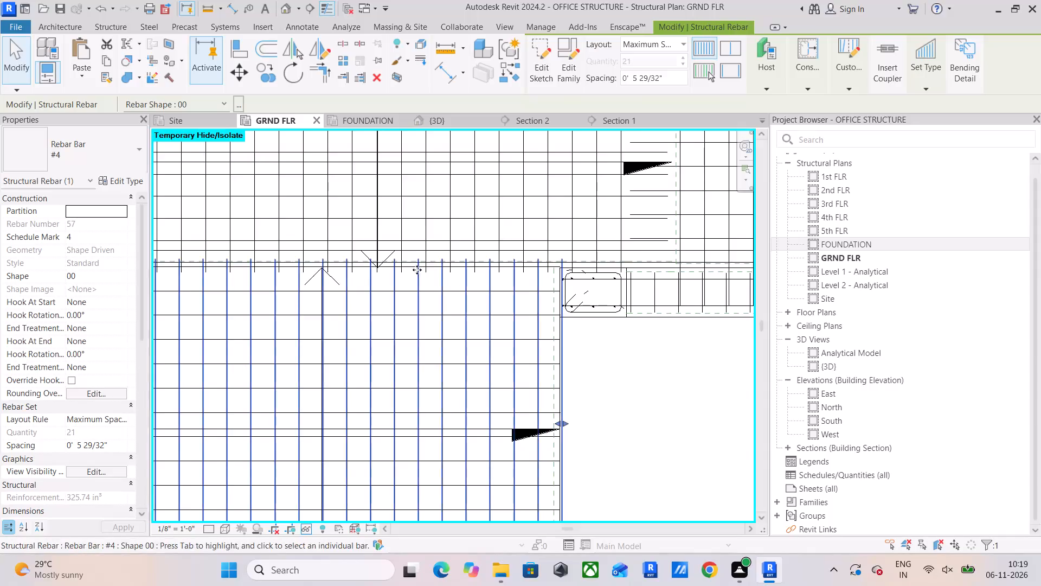
pyautogui.scroll(2, 432, 259)
pyautogui.moveTo(486, 333); pyautogui.dragTo(381, 311, button='middle')
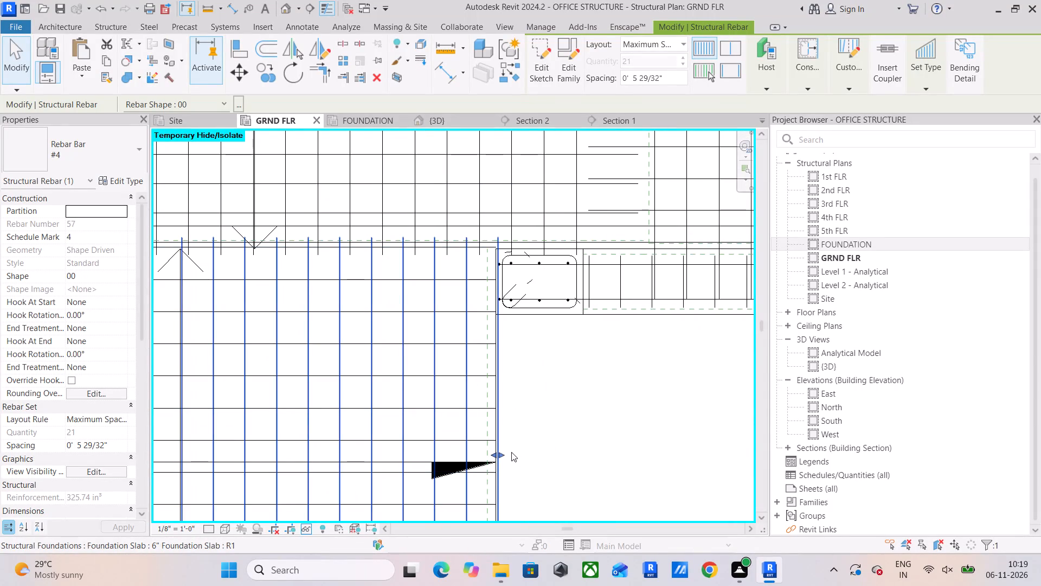
pyautogui.scroll(2, 508, 450)
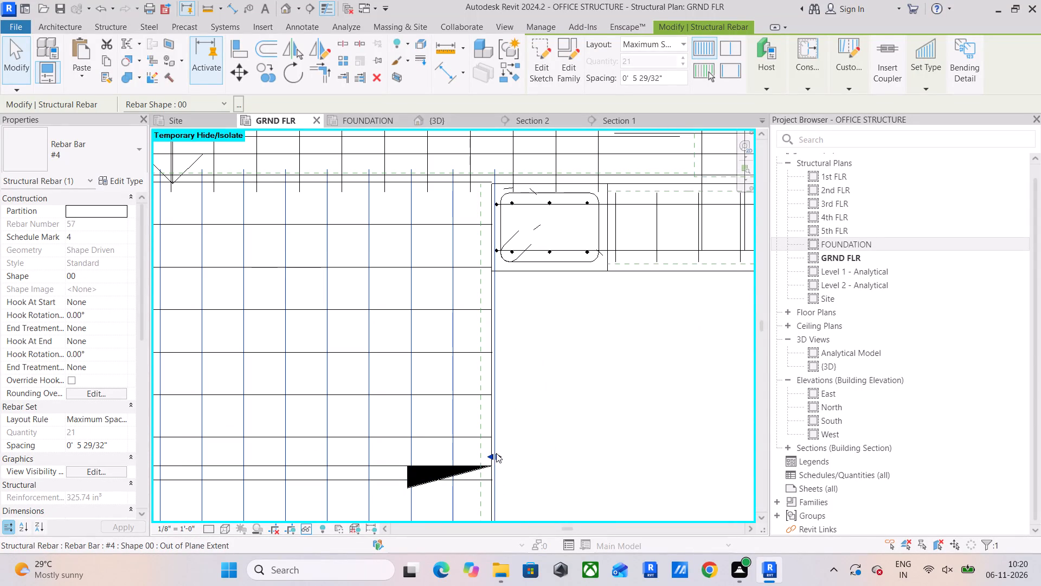
pyautogui.moveTo(499, 455); pyautogui.dragTo(474, 460)
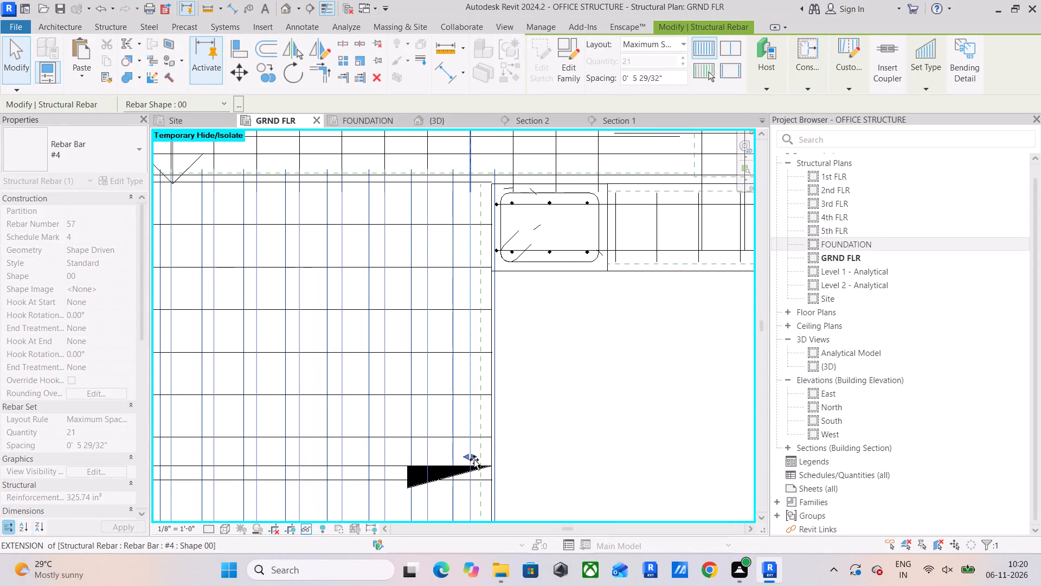
pyautogui.moveTo(474, 460); pyautogui.dragTo(458, 463)
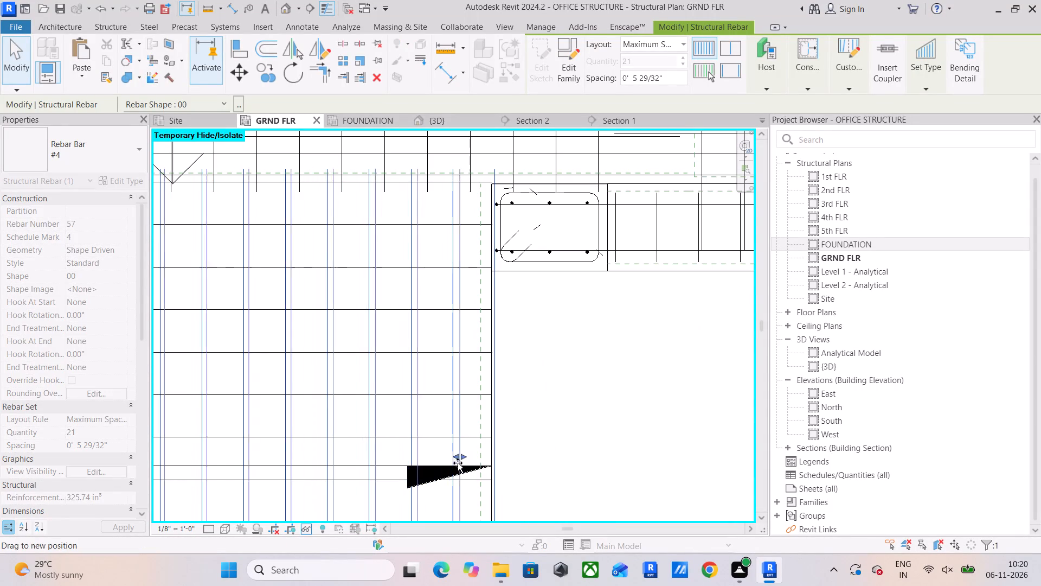
pyautogui.moveTo(458, 463); pyautogui.dragTo(468, 473)
pyautogui.scroll(-4, 515, 354)
pyautogui.click(535, 361)
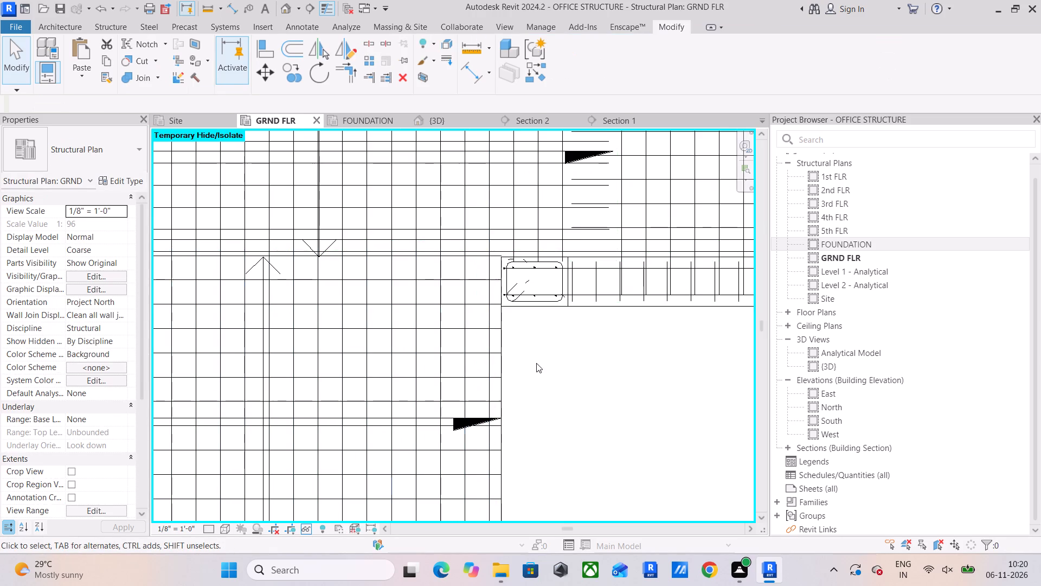
# Examine how the two adjoining bays' horizontal slab bar sets line up along the beam beside the lower-right column.
pyautogui.moveTo(528, 343); pyautogui.dragTo(506, 388, button='middle')
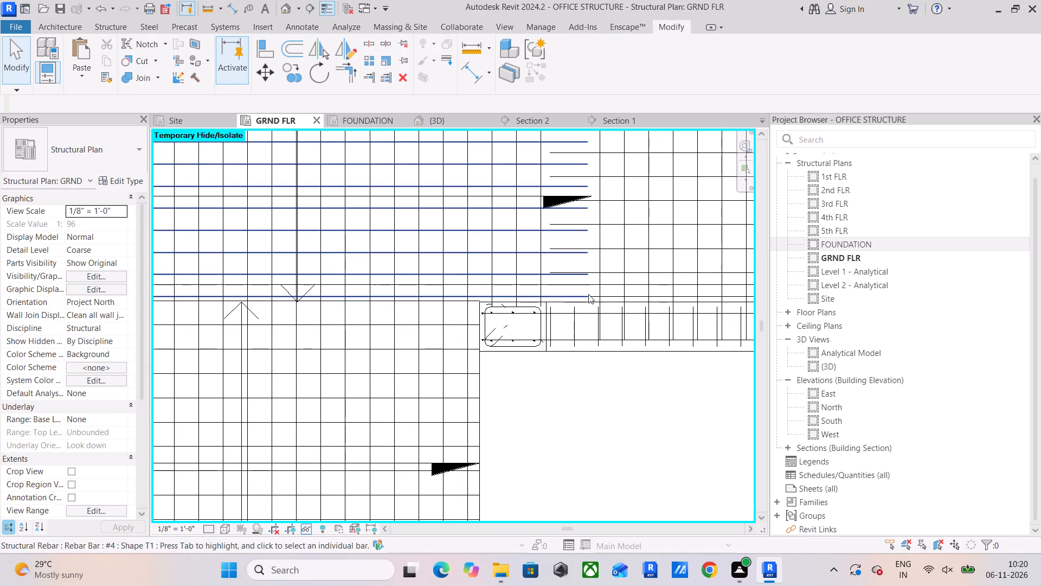
pyautogui.click(616, 275)
pyautogui.moveTo(626, 276); pyautogui.dragTo(328, 323, button='middle')
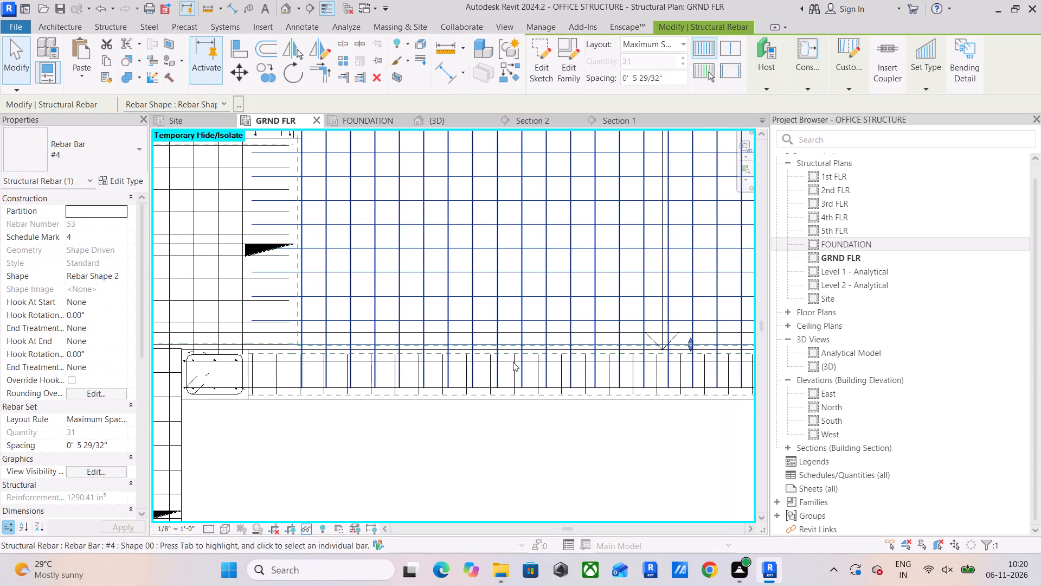
pyautogui.moveTo(564, 374); pyautogui.dragTo(560, 379, button='middle')
pyautogui.scroll(5, 172, 374)
pyautogui.moveTo(240, 364); pyautogui.dragTo(241, 407, button='middle')
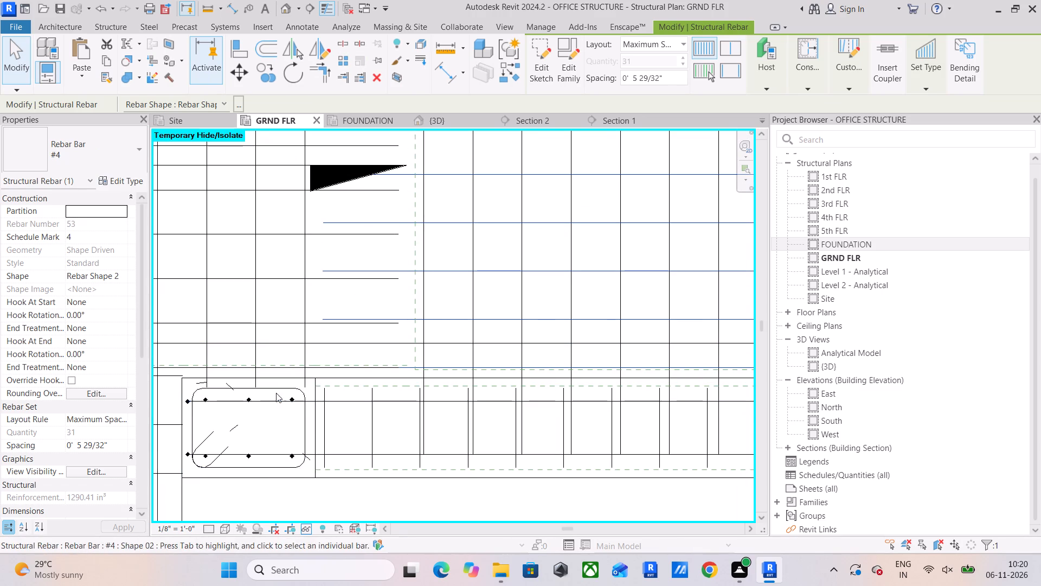
pyautogui.click(274, 371)
pyautogui.scroll(2, 415, 364)
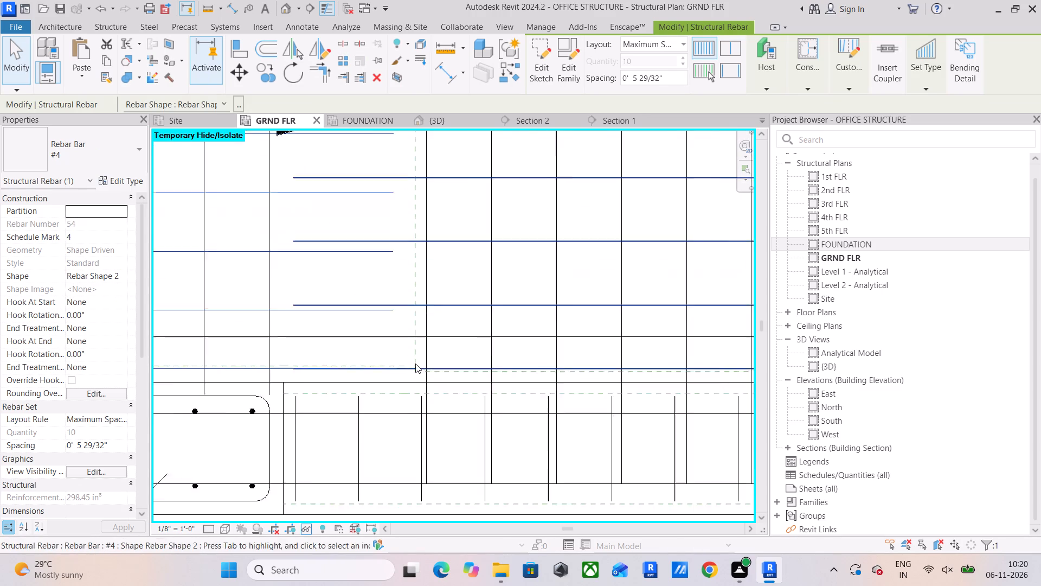
pyautogui.scroll(3, 415, 364)
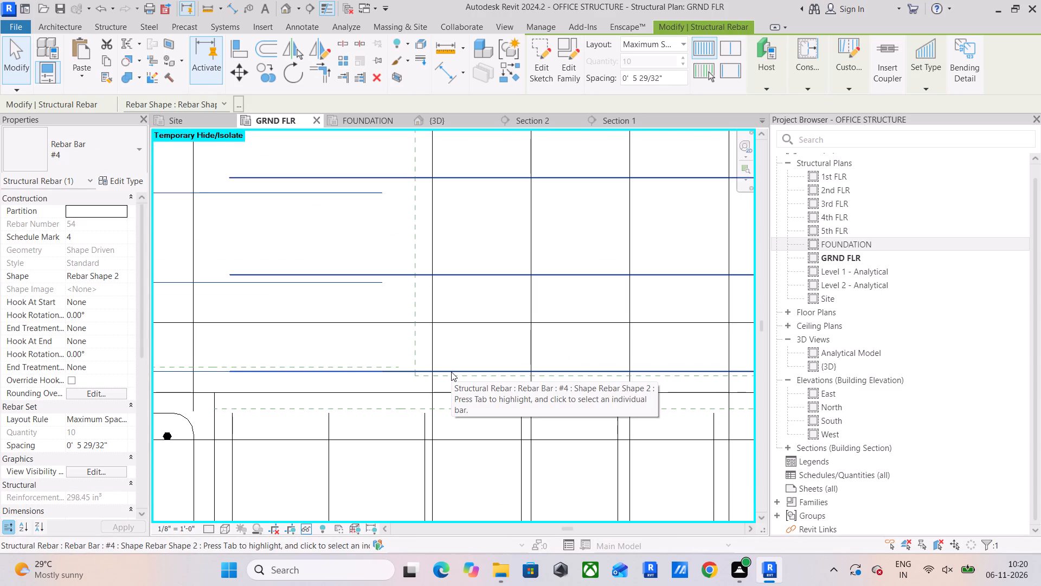
pyautogui.click(451, 372)
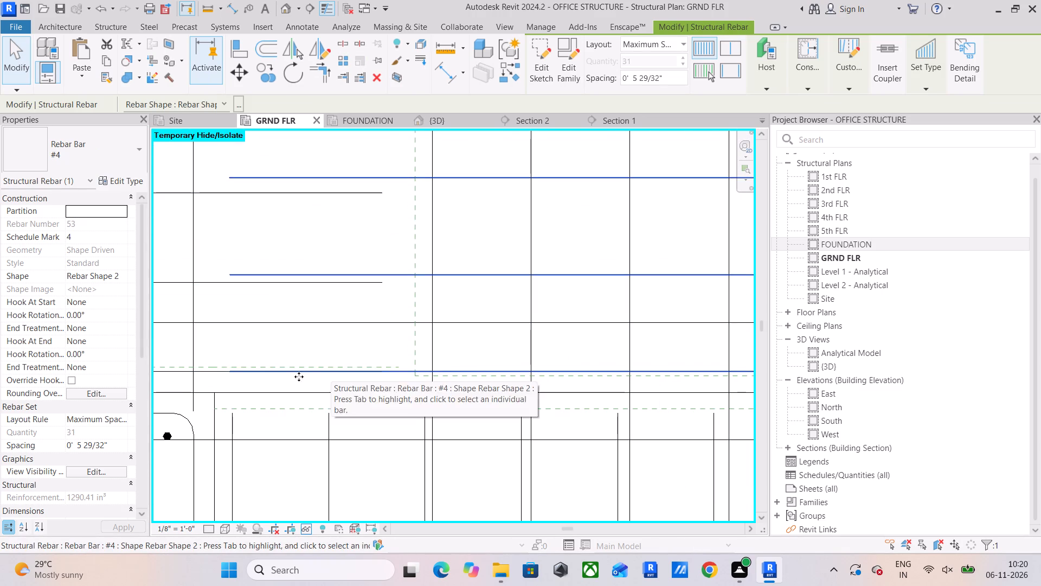
# Lower the upper end of the left bay's horizontal slab bar set to align with the neighbouring bay's bar just below the horizontal beam.
pyautogui.click(182, 371)
pyautogui.scroll(-4, 243, 380)
pyautogui.moveTo(260, 379); pyautogui.dragTo(274, 385, button='middle')
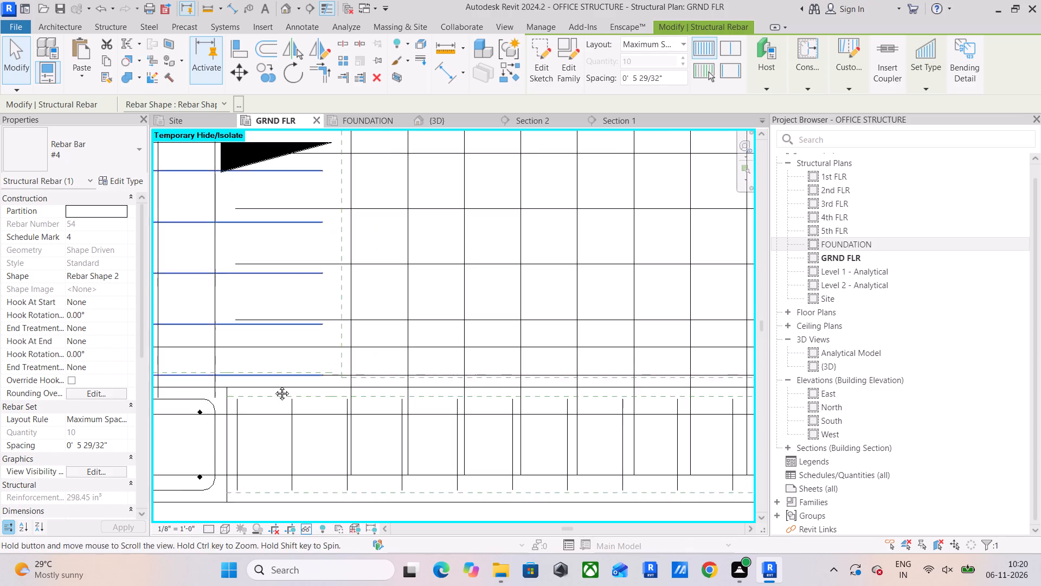
pyautogui.moveTo(274, 385); pyautogui.dragTo(349, 418, button='middle')
pyautogui.scroll(-4, 356, 398)
pyautogui.moveTo(359, 360); pyautogui.dragTo(391, 550, button='middle')
pyautogui.moveTo(408, 429); pyautogui.dragTo(408, 473, button='middle')
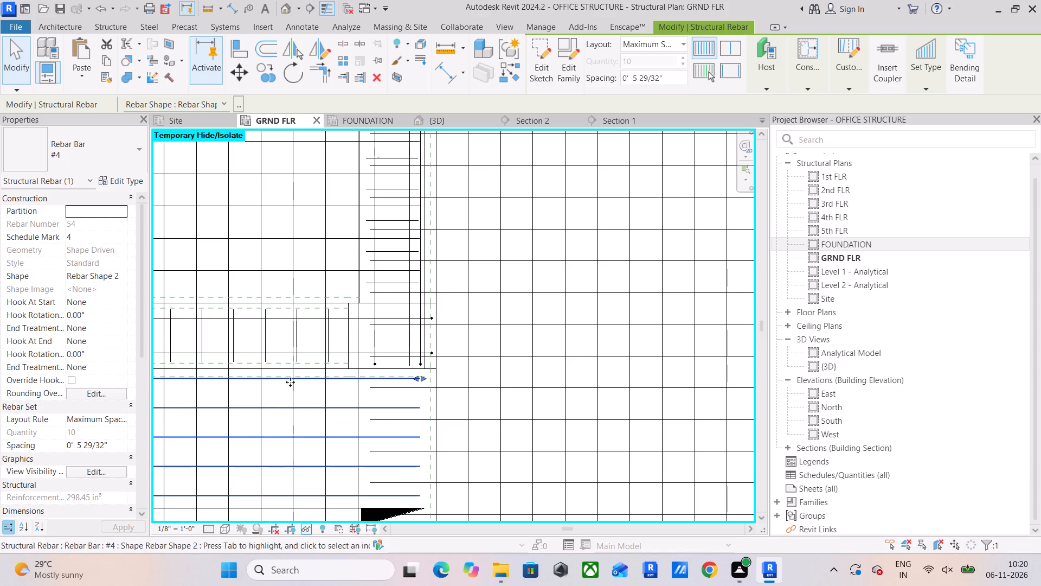
pyautogui.scroll(-3, 259, 388)
pyautogui.moveTo(281, 392); pyautogui.dragTo(492, 392, button='middle')
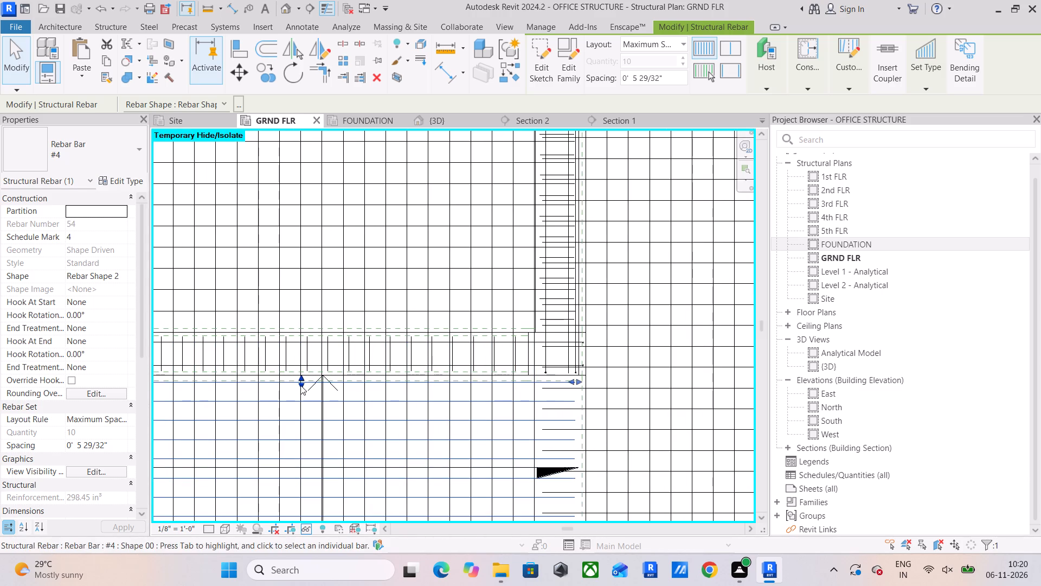
pyautogui.click(300, 385)
pyautogui.moveTo(415, 431); pyautogui.dragTo(384, 409, button='middle')
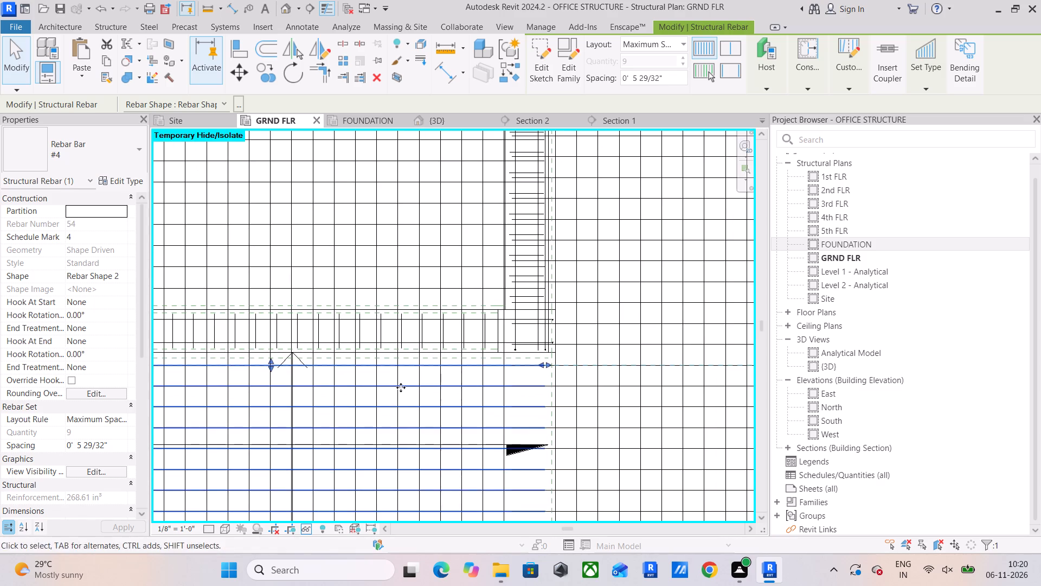
pyautogui.click(411, 377)
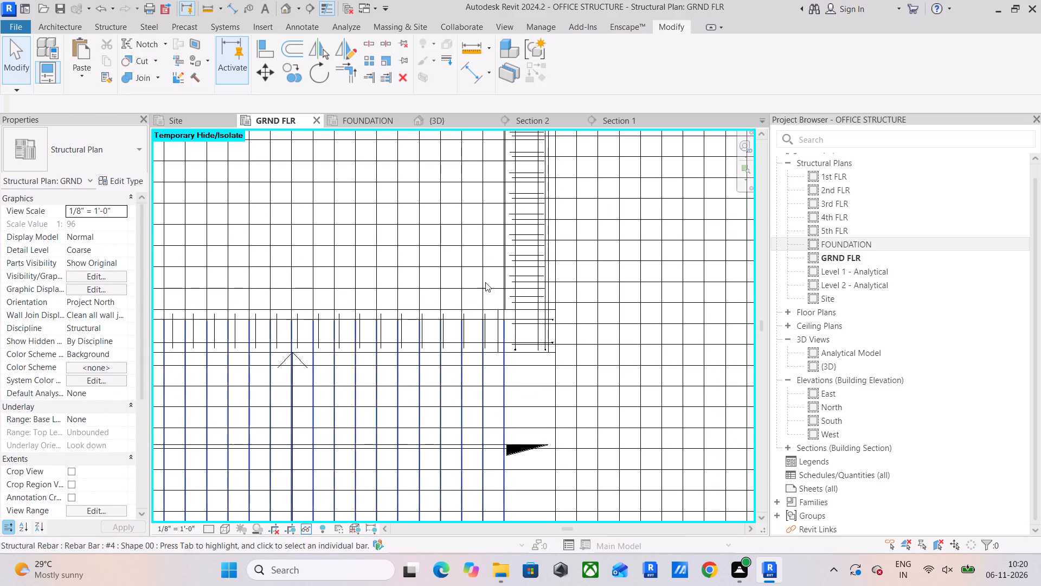
# Shift the right end of the horizontal beam's stirrup set onto the nearest vertical slab bar left of the column.
pyautogui.scroll(8, 494, 342)
pyautogui.click(473, 327)
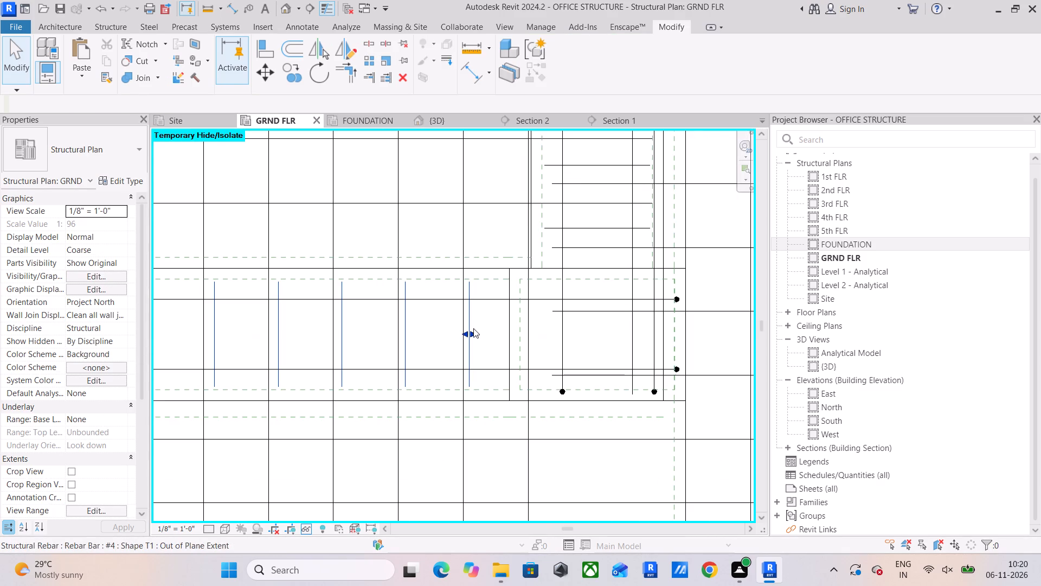
pyautogui.moveTo(471, 334); pyautogui.dragTo(517, 333)
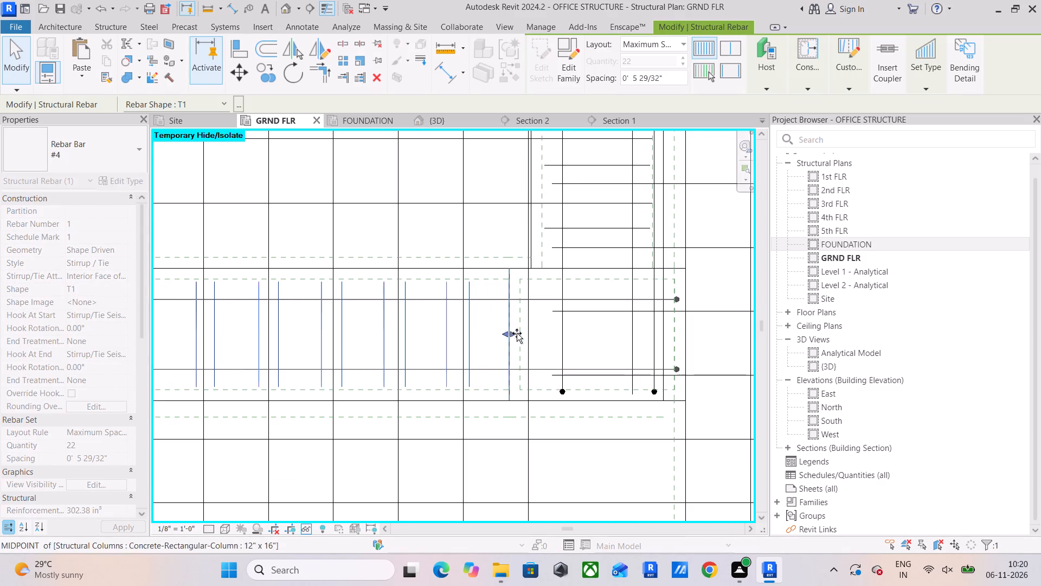
pyautogui.moveTo(517, 333); pyautogui.dragTo(522, 337)
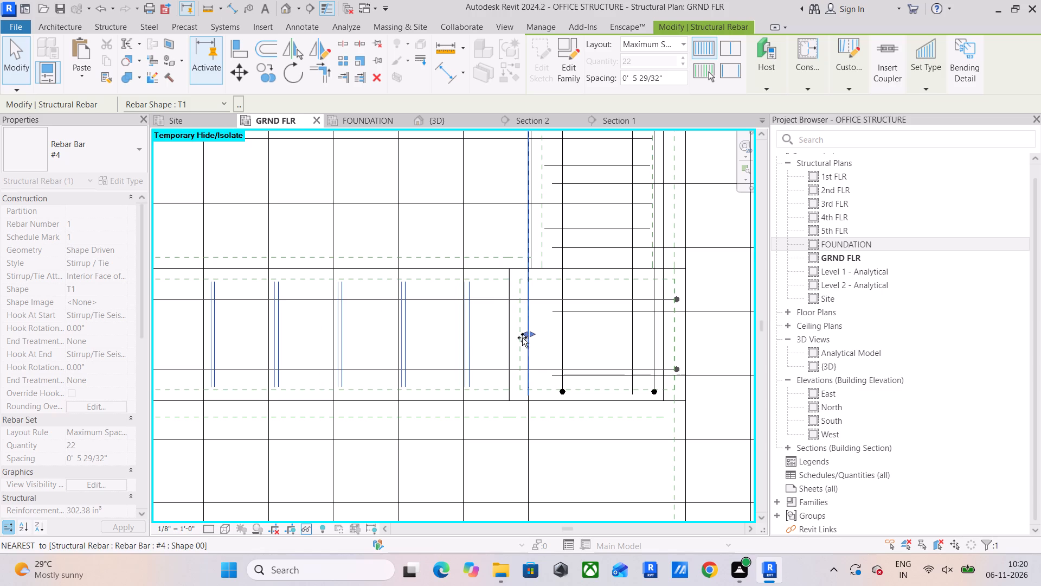
pyautogui.moveTo(522, 337); pyautogui.dragTo(465, 342)
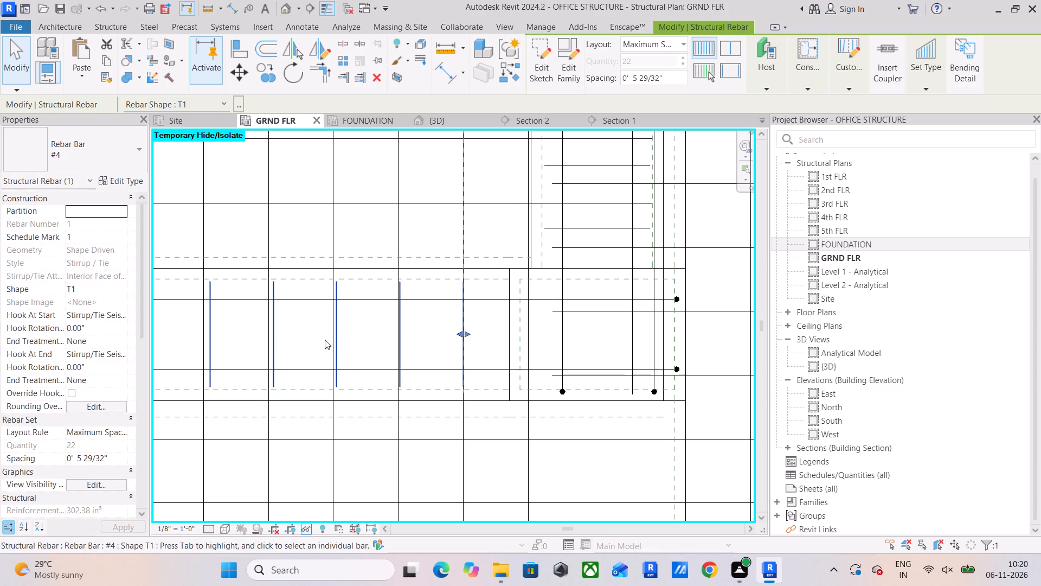
# Shift the left end of the horizontal beam's stirrup set onto the nearest vertical slab bar right of the left column.
pyautogui.scroll(-9, 322, 337)
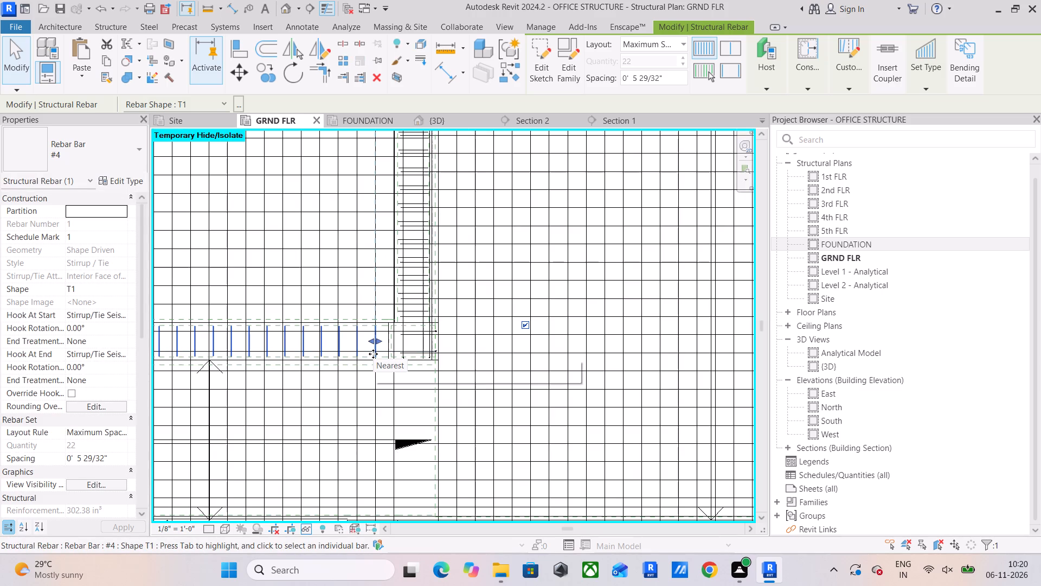
pyautogui.moveTo(304, 380); pyautogui.dragTo(659, 414, button='middle')
pyautogui.scroll(10, 356, 379)
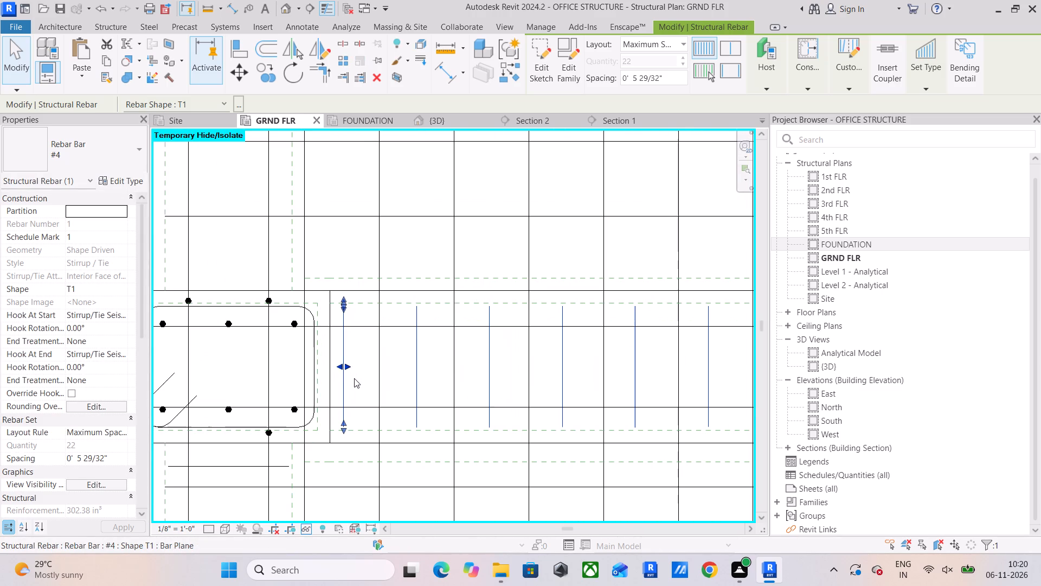
pyautogui.moveTo(341, 364); pyautogui.dragTo(327, 366)
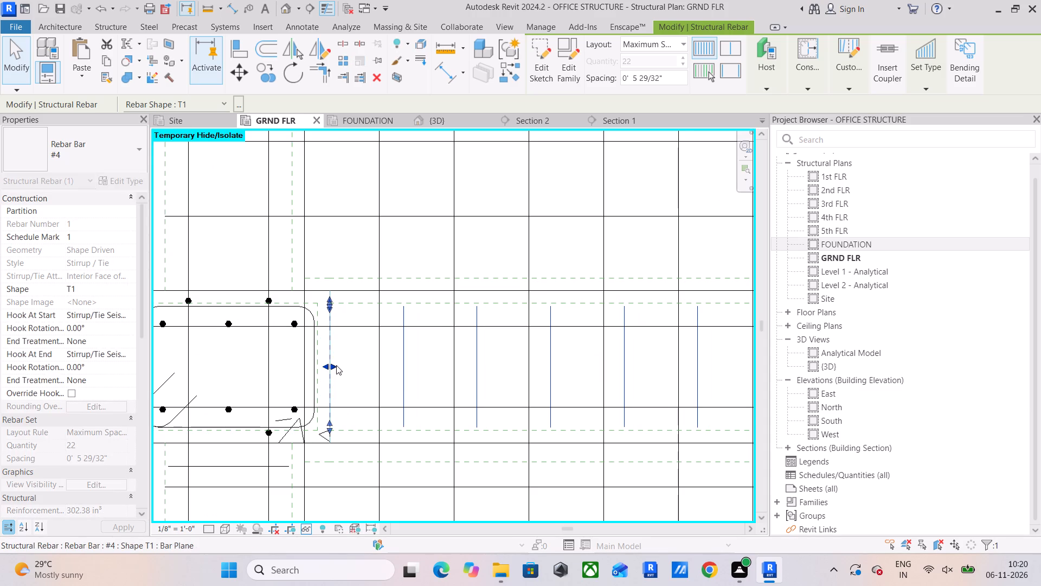
pyautogui.moveTo(325, 365); pyautogui.dragTo(354, 370)
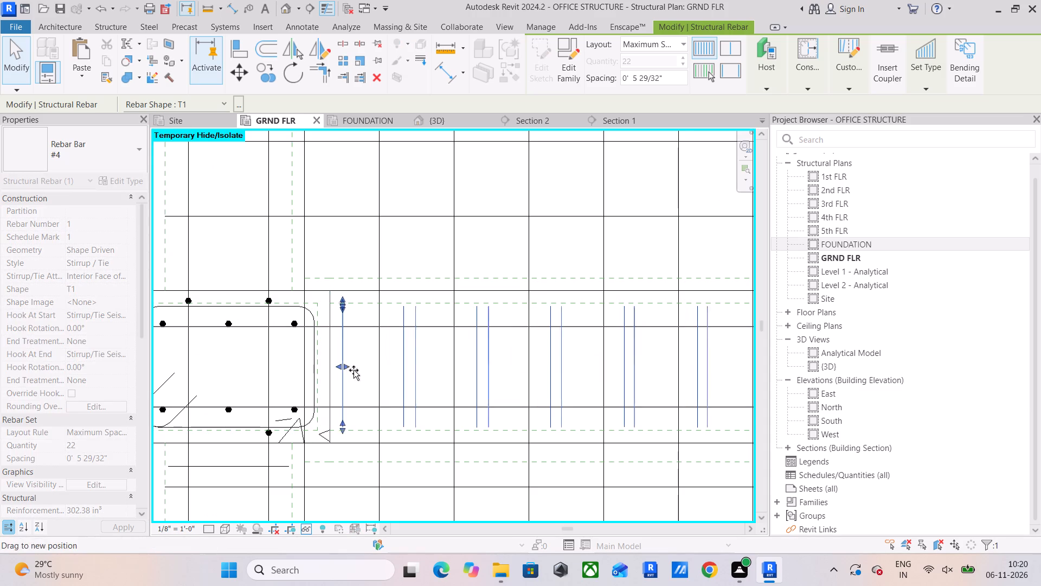
pyautogui.moveTo(354, 370); pyautogui.dragTo(377, 377)
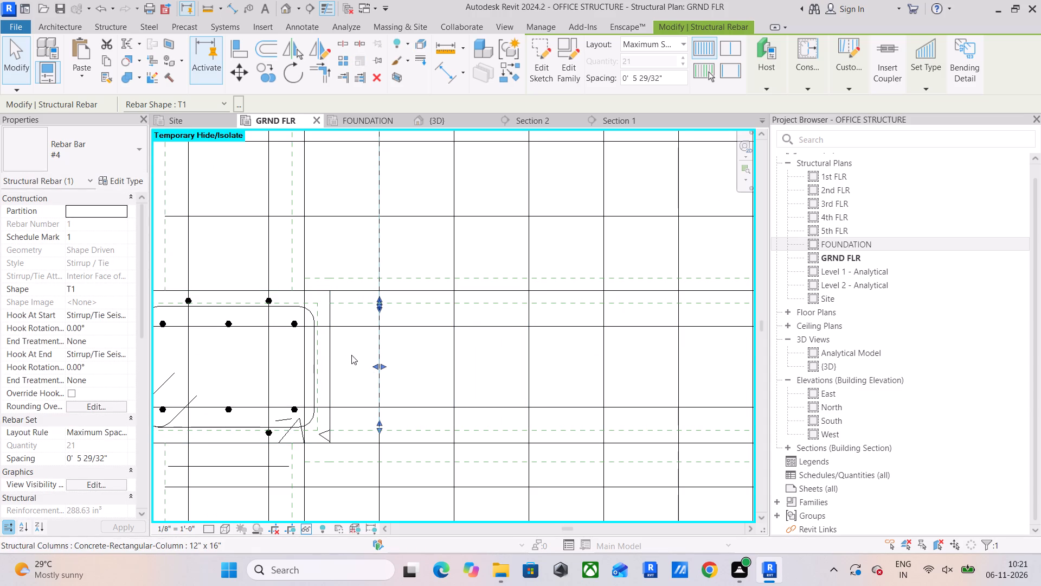
pyautogui.click(342, 237)
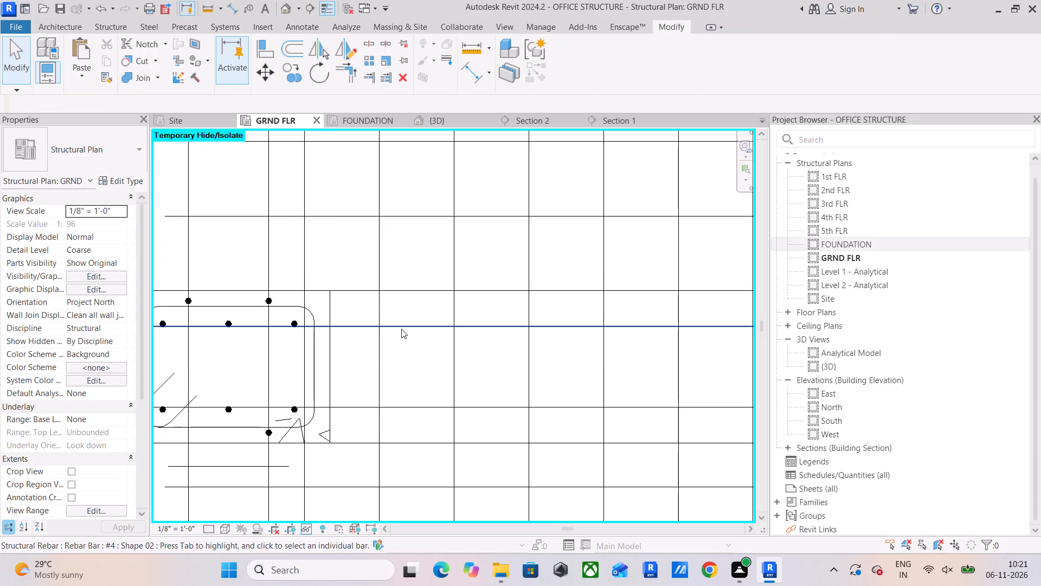
# Raise the lower end of the right bay's horizontal slab bar set by one bar spacing, in line with the left bay's second-lowest bar.
pyautogui.scroll(-5, 474, 288)
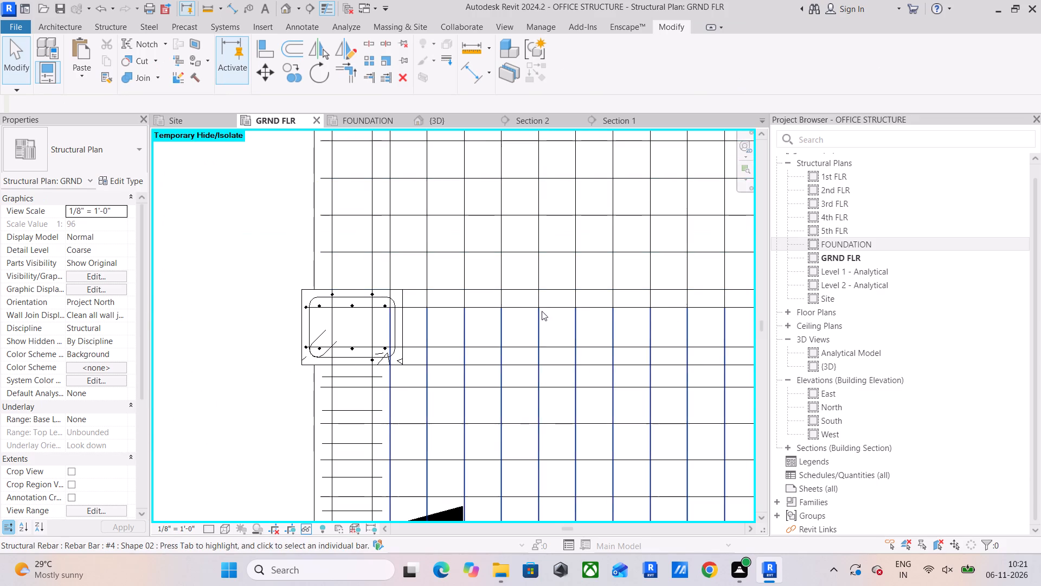
pyautogui.moveTo(536, 317); pyautogui.dragTo(235, 349, button='middle')
pyautogui.scroll(-3, 483, 357)
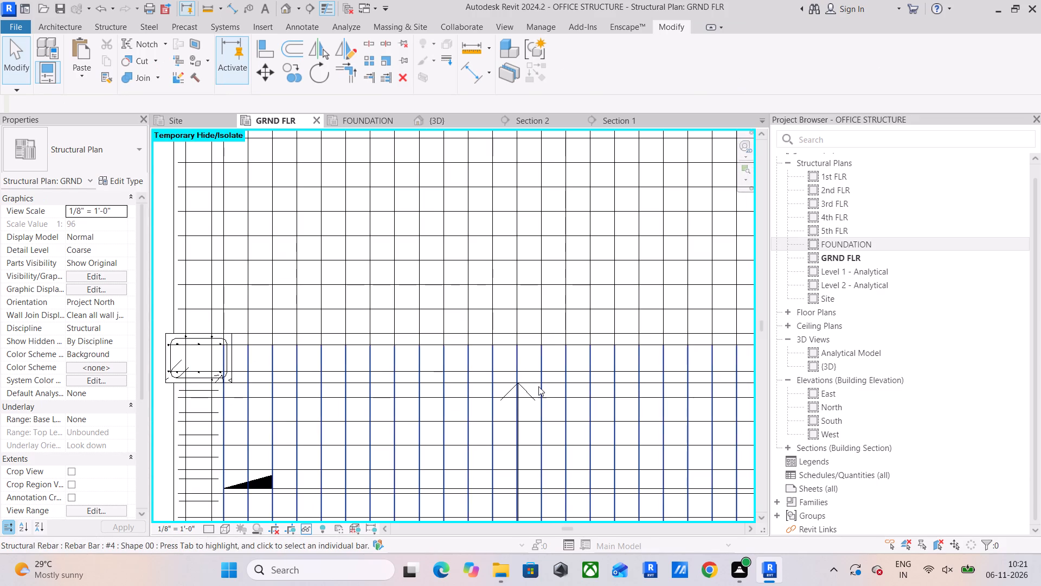
pyautogui.moveTo(538, 386); pyautogui.dragTo(295, 445, button='middle')
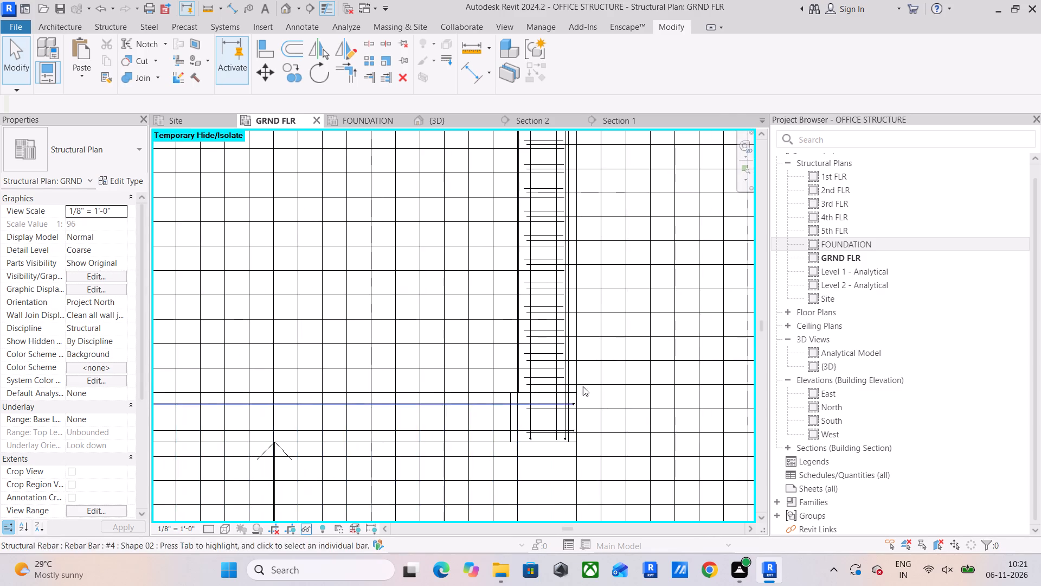
pyautogui.moveTo(574, 398); pyautogui.dragTo(484, 416, button='middle')
pyautogui.scroll(-7, 500, 411)
pyautogui.moveTo(510, 410); pyautogui.dragTo(542, 396, button='middle')
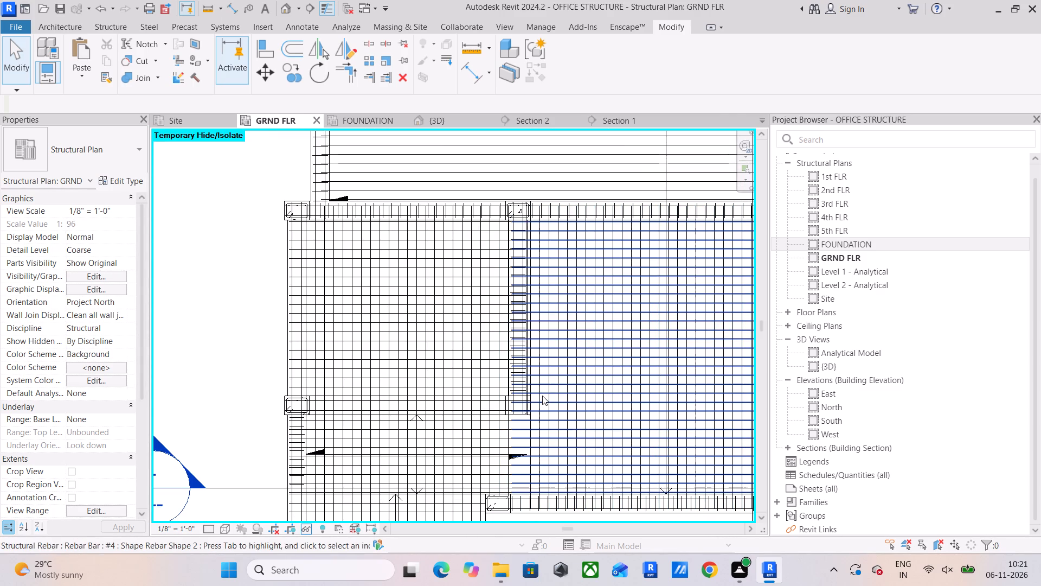
pyautogui.scroll(11, 532, 409)
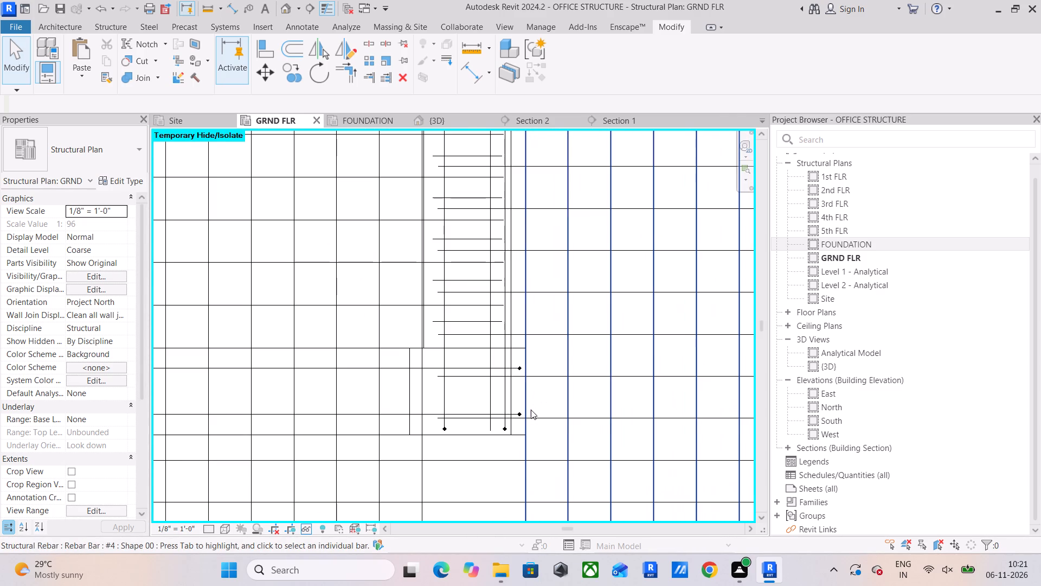
pyautogui.click(548, 334)
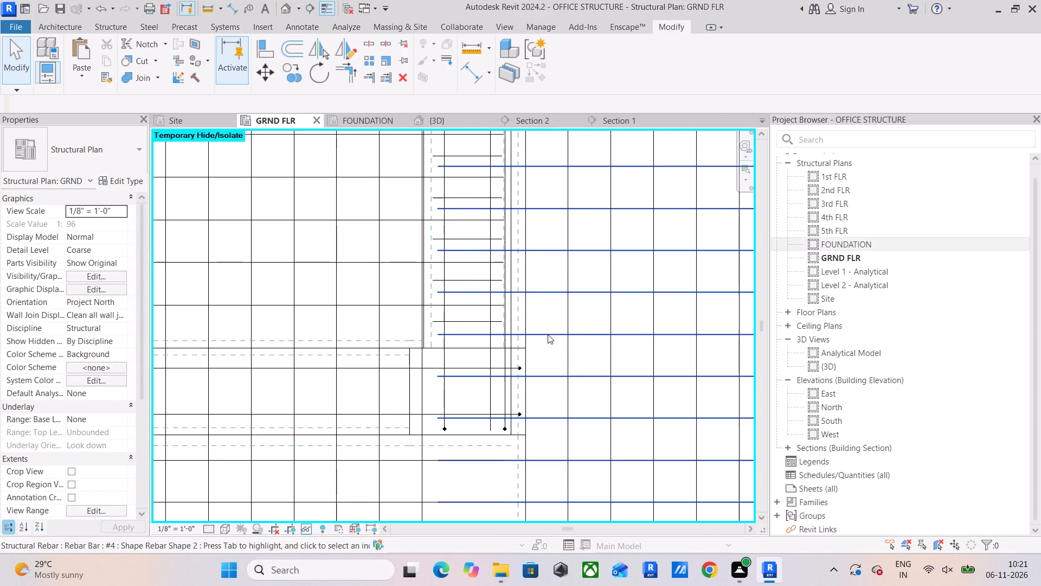
pyautogui.scroll(-5, 548, 334)
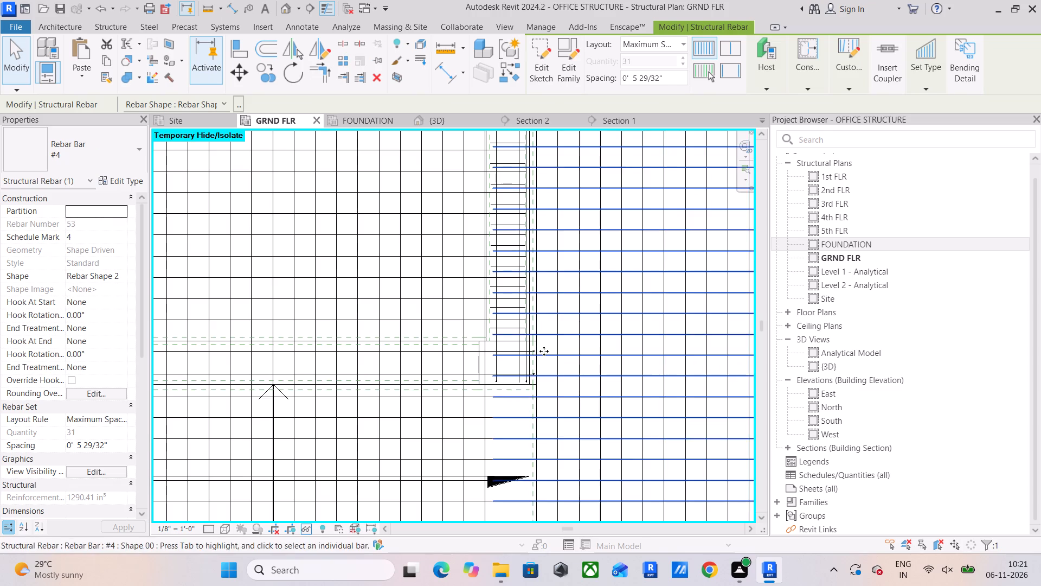
pyautogui.moveTo(544, 354); pyautogui.dragTo(502, 173, button='middle')
pyautogui.scroll(5, 481, 386)
pyautogui.moveTo(566, 393); pyautogui.dragTo(309, 403, button='middle')
pyautogui.scroll(-5, 615, 376)
pyautogui.moveTo(638, 383); pyautogui.dragTo(458, 423, button='middle')
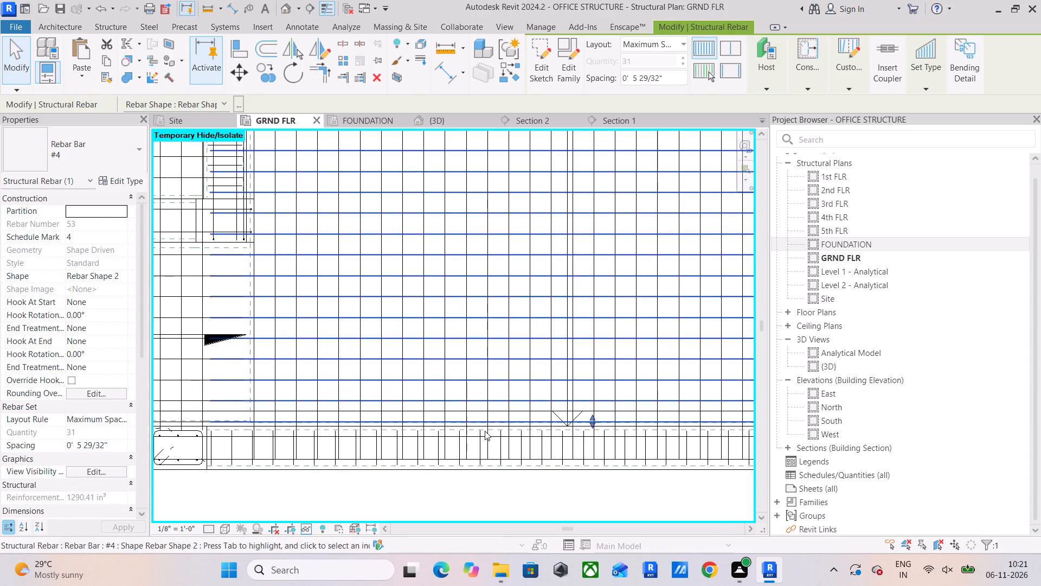
pyautogui.scroll(4, 601, 422)
pyautogui.moveTo(587, 418); pyautogui.dragTo(587, 410)
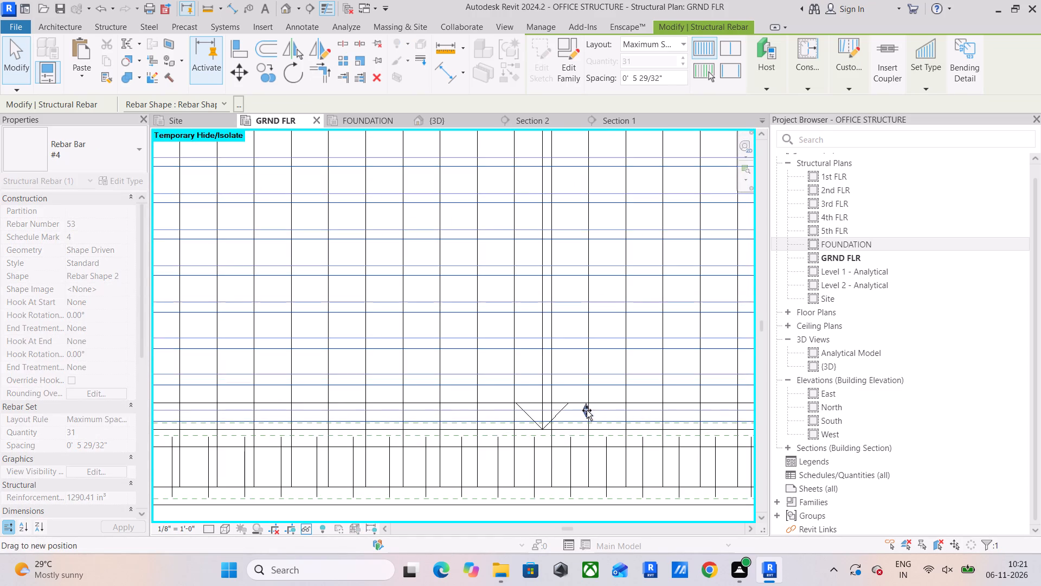
pyautogui.moveTo(587, 410); pyautogui.dragTo(593, 389)
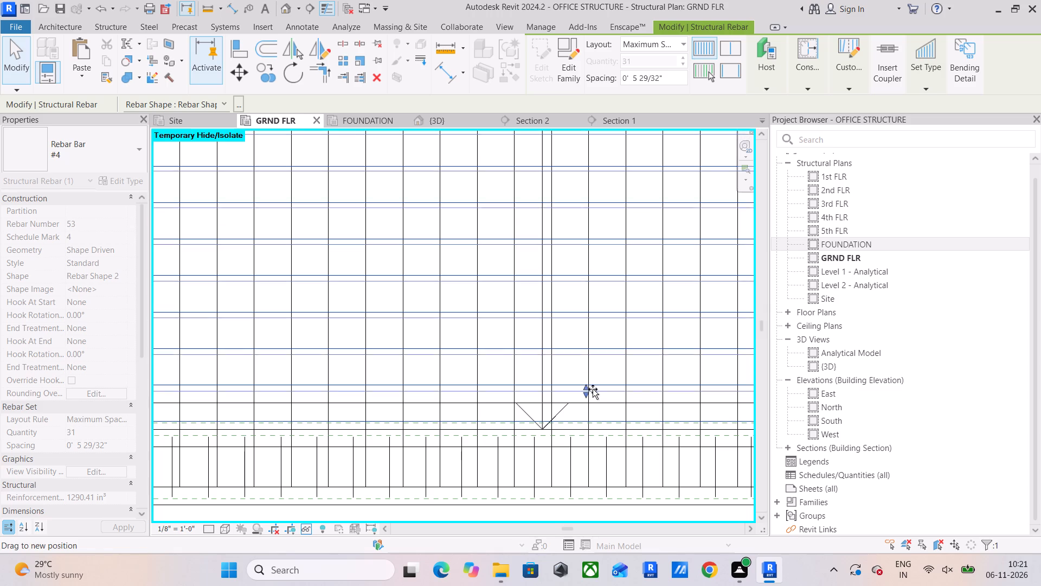
pyautogui.moveTo(593, 389); pyautogui.dragTo(594, 384)
# Examine how the left and right bays' horizontal slab bar sets line up above the lower beam and its column.
pyautogui.scroll(1, 452, 418)
pyautogui.moveTo(452, 418); pyautogui.dragTo(718, 418, button='middle')
pyautogui.scroll(-3, 424, 413)
pyautogui.moveTo(424, 413); pyautogui.dragTo(479, 428, button='middle')
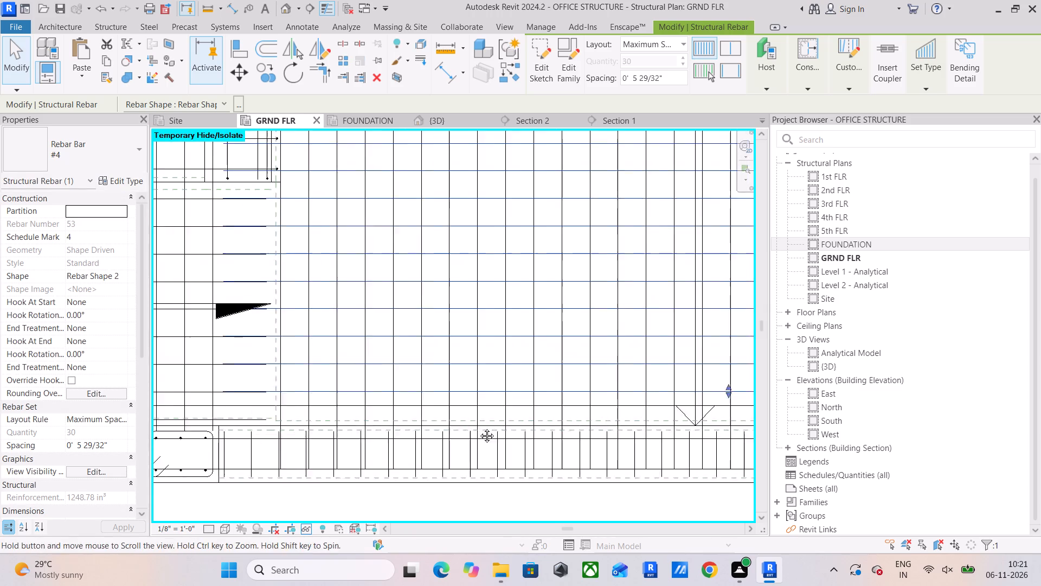
pyautogui.moveTo(479, 428); pyautogui.dragTo(481, 429, button='middle')
pyautogui.scroll(5, 294, 392)
pyautogui.scroll(-5, 419, 430)
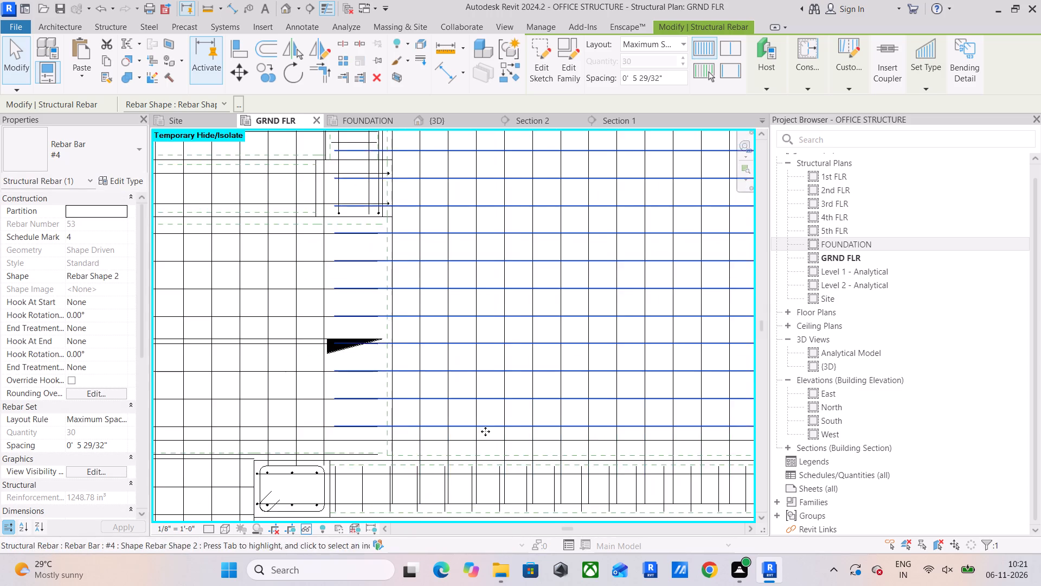
pyautogui.moveTo(483, 431); pyautogui.dragTo(297, 434, button='middle')
pyautogui.scroll(-2, 396, 430)
pyautogui.click(592, 425)
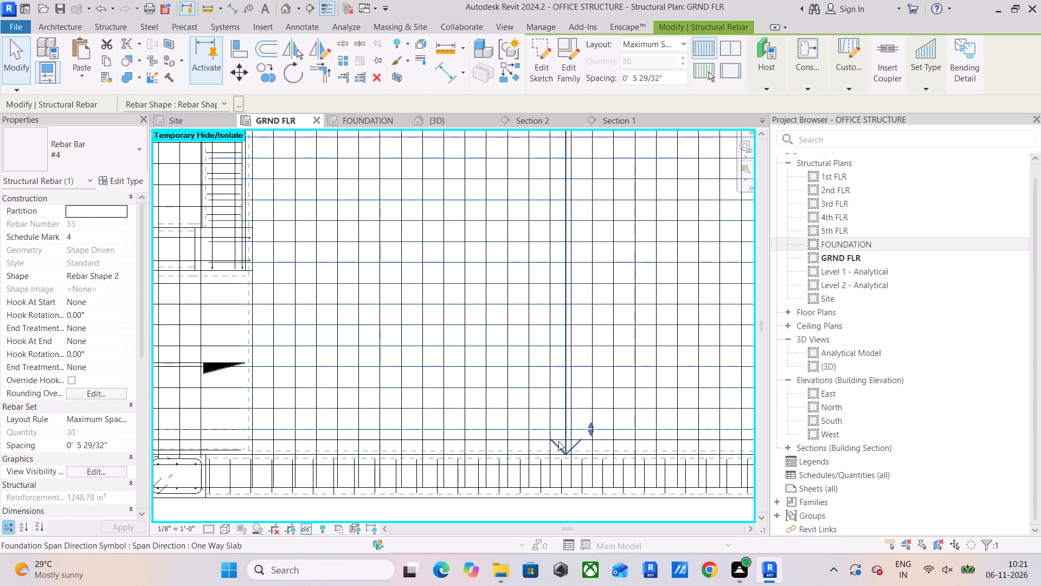
pyautogui.click(605, 441)
pyautogui.scroll(-5, 605, 441)
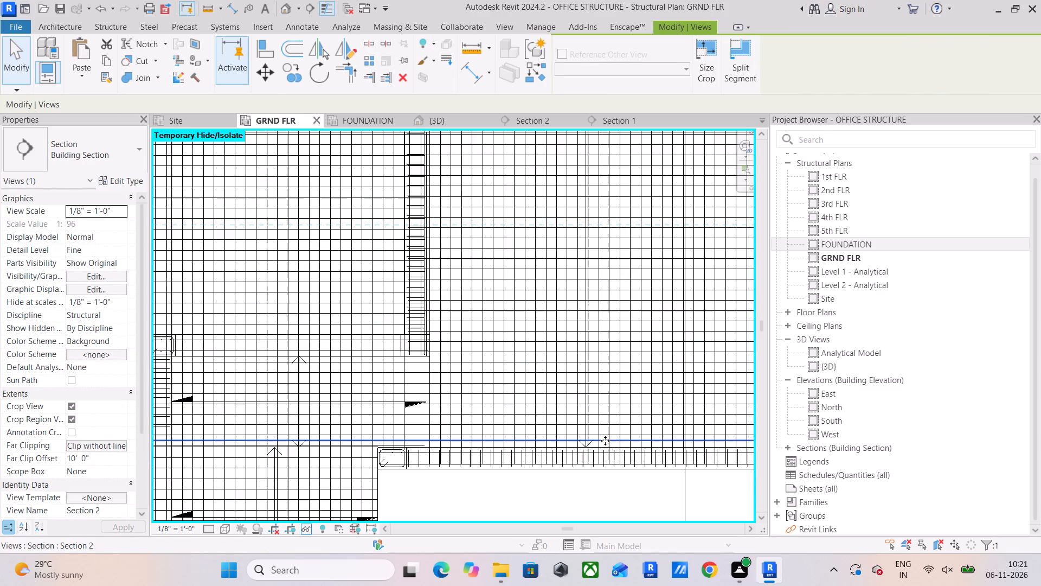
pyautogui.moveTo(605, 441); pyautogui.dragTo(618, 464, button='middle')
pyautogui.scroll(-4, 618, 464)
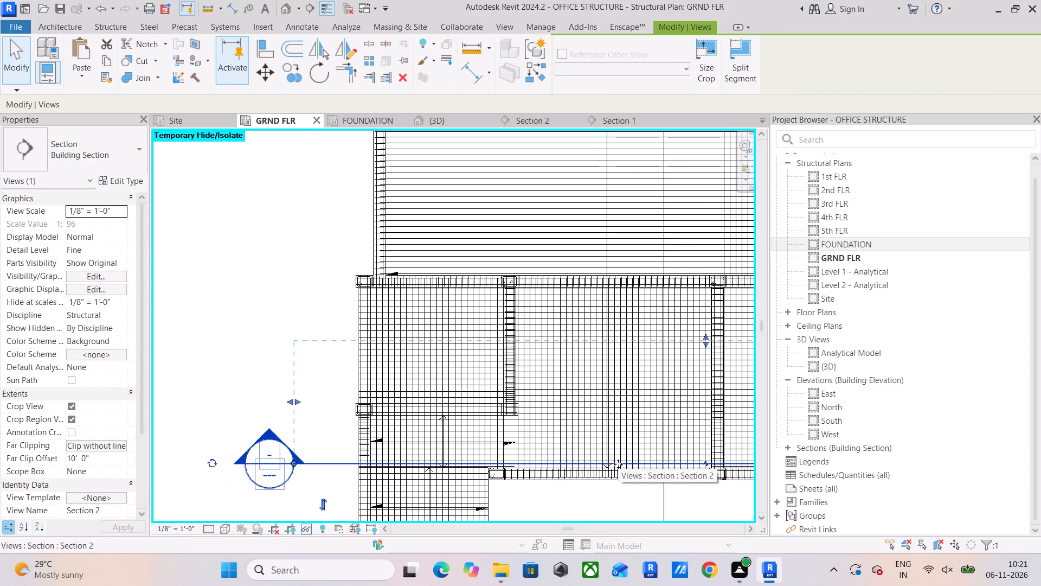
pyautogui.scroll(5, 466, 472)
pyautogui.scroll(10, 520, 466)
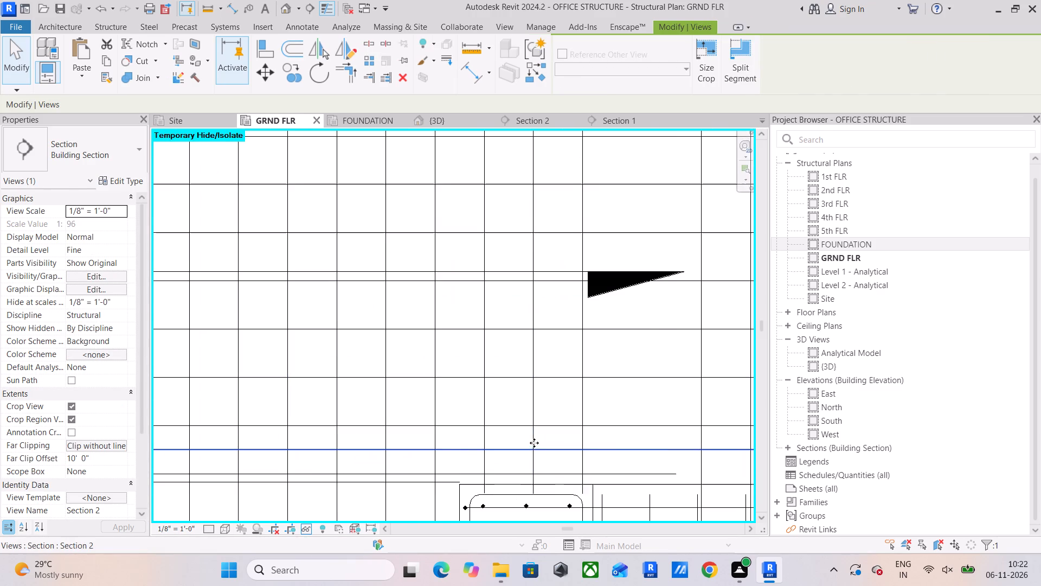
pyautogui.click(549, 426)
pyautogui.moveTo(594, 455); pyautogui.dragTo(322, 430, button='middle')
pyautogui.scroll(1, 320, 430)
pyautogui.scroll(-2, 486, 461)
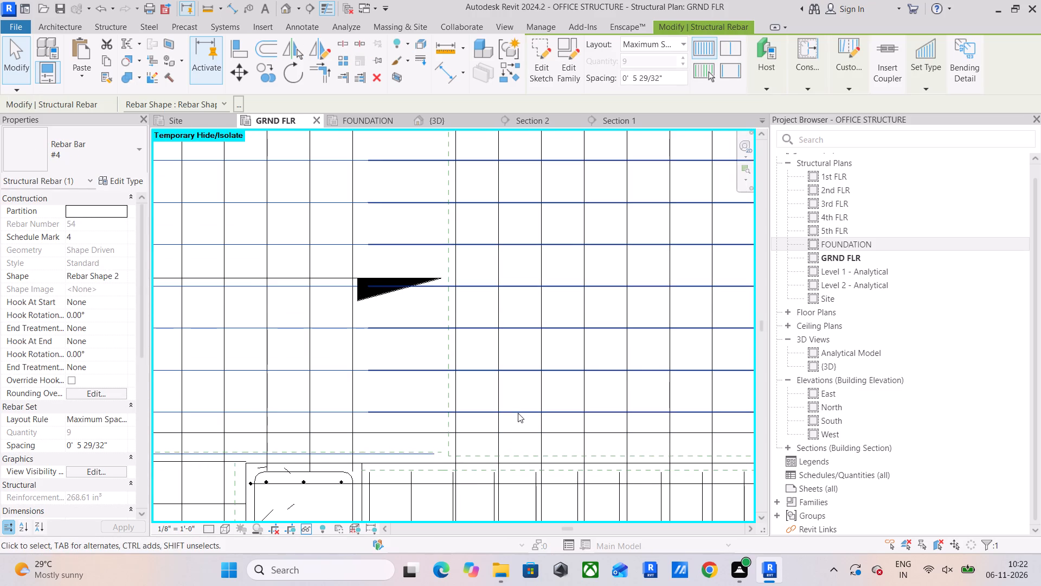
pyautogui.click(518, 413)
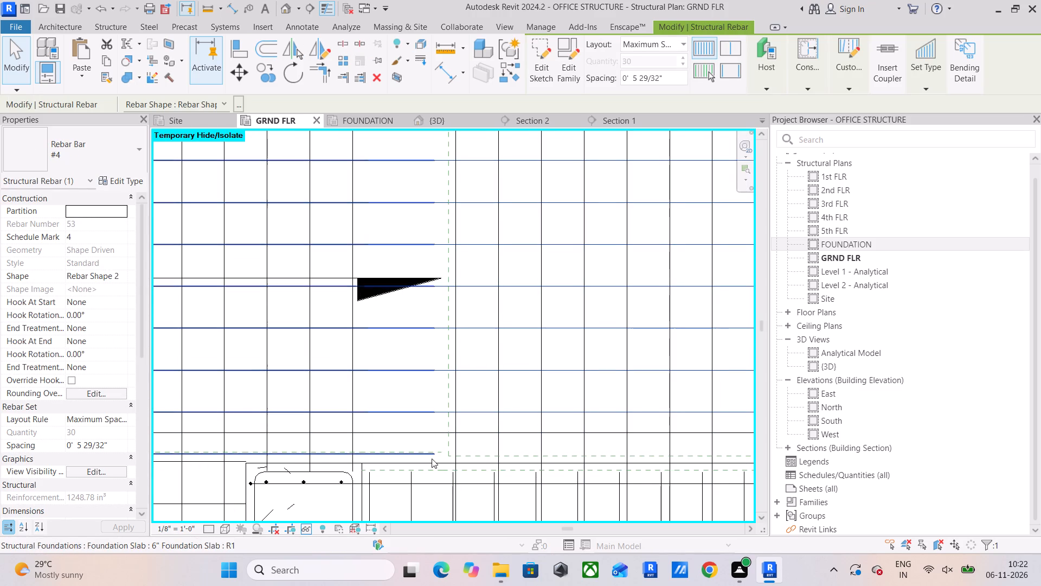
# Raise the lower end of the left bay's horizontal slab bar set slightly.
pyautogui.click(413, 456)
pyautogui.scroll(-3, 413, 456)
pyautogui.moveTo(415, 456); pyautogui.dragTo(630, 433, button='middle')
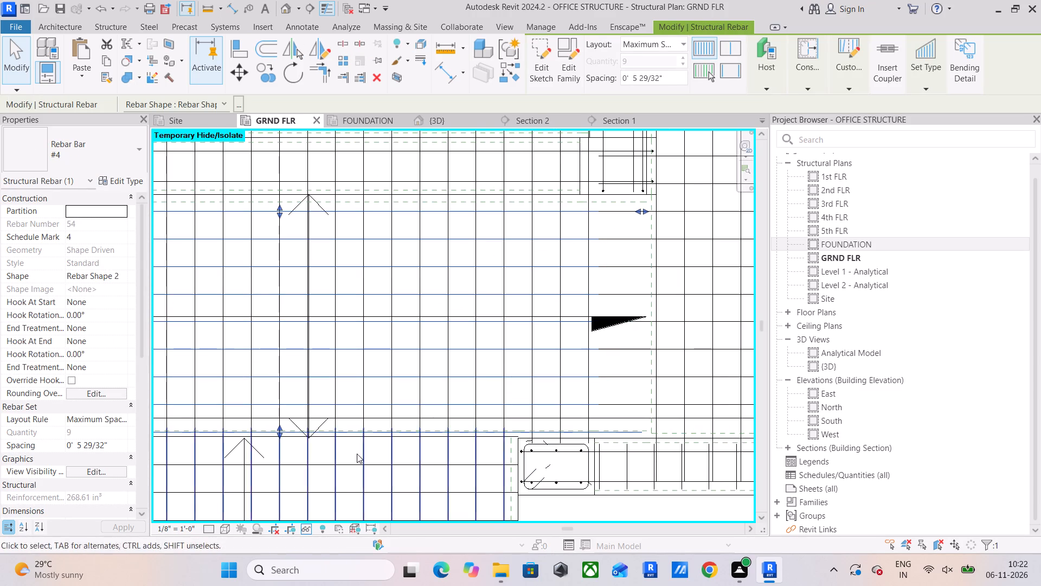
pyautogui.scroll(-3, 354, 453)
pyautogui.moveTo(355, 452); pyautogui.dragTo(461, 447, button='middle')
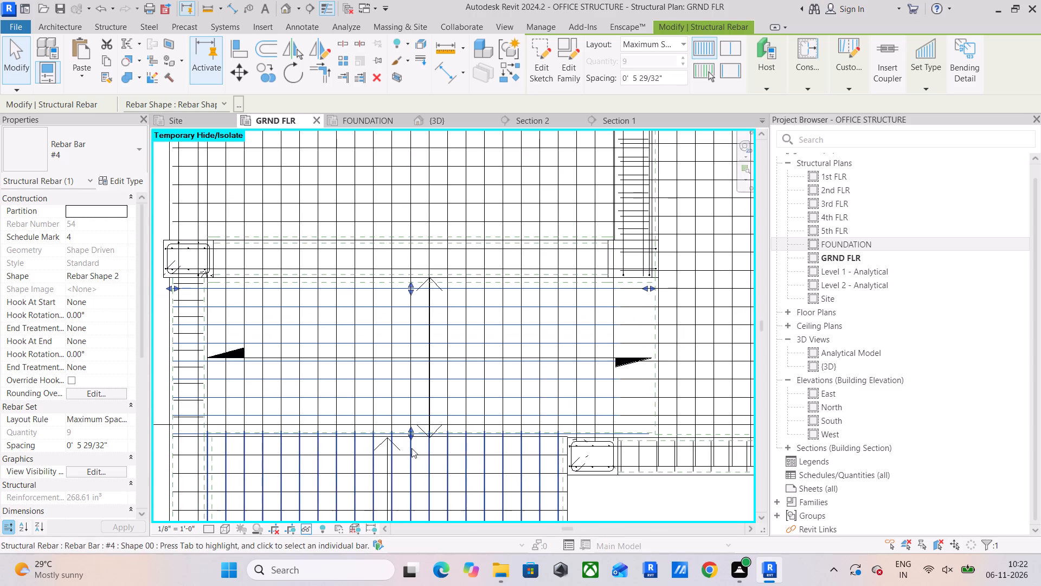
pyautogui.scroll(4, 365, 433)
pyautogui.moveTo(368, 433); pyautogui.dragTo(448, 455, button='middle')
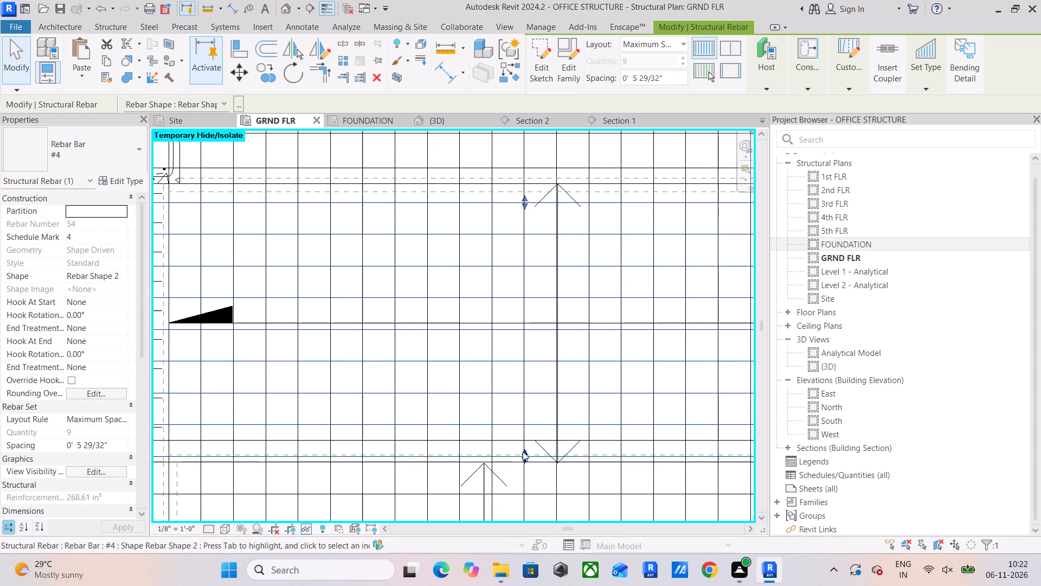
pyautogui.click(523, 453)
pyautogui.moveTo(419, 473); pyautogui.dragTo(561, 483, button='middle')
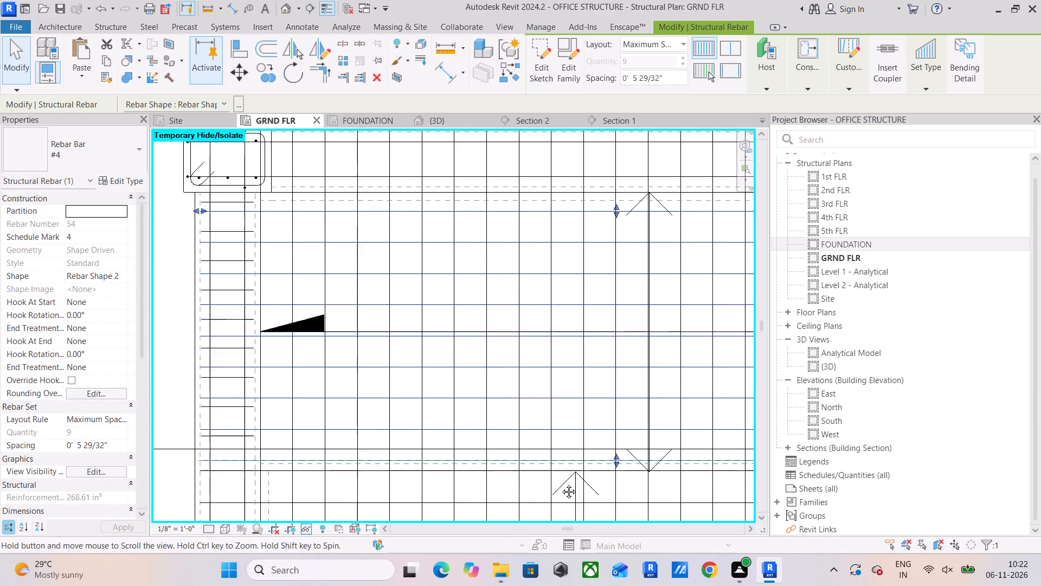
pyautogui.moveTo(561, 483); pyautogui.dragTo(566, 483, button='middle')
# Align both ends of the left vertical beam's stirrup set below the column with the bay's lowest and highest horizontal slab bars.
pyautogui.click(284, 438)
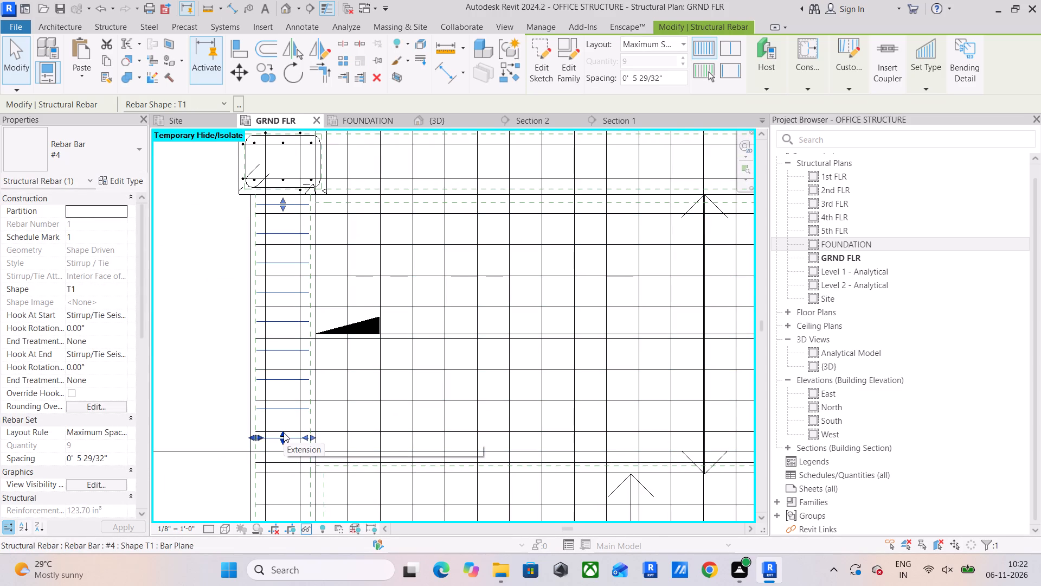
pyautogui.moveTo(281, 444); pyautogui.dragTo(281, 459)
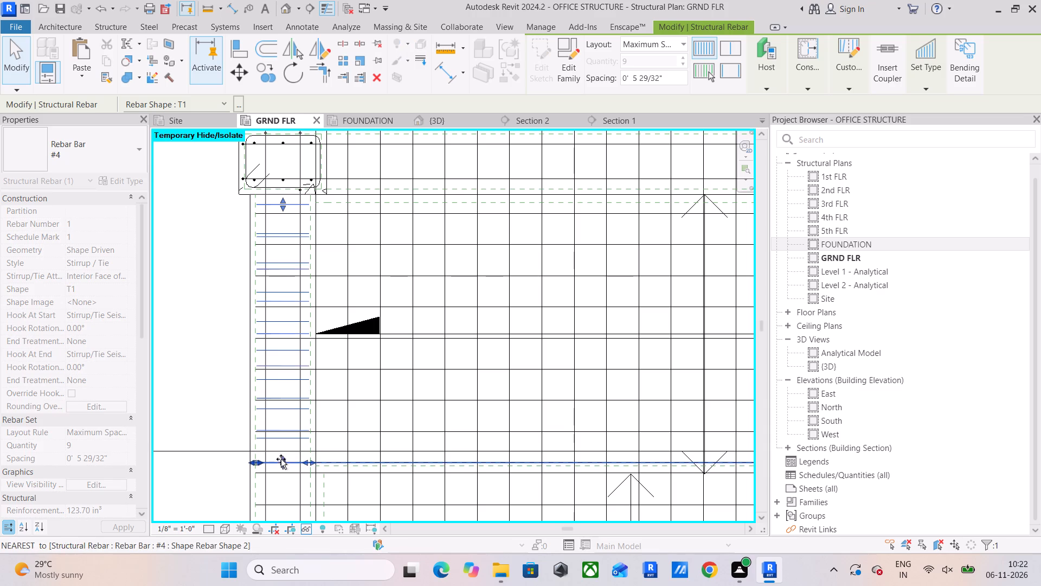
pyautogui.moveTo(281, 459); pyautogui.dragTo(281, 462)
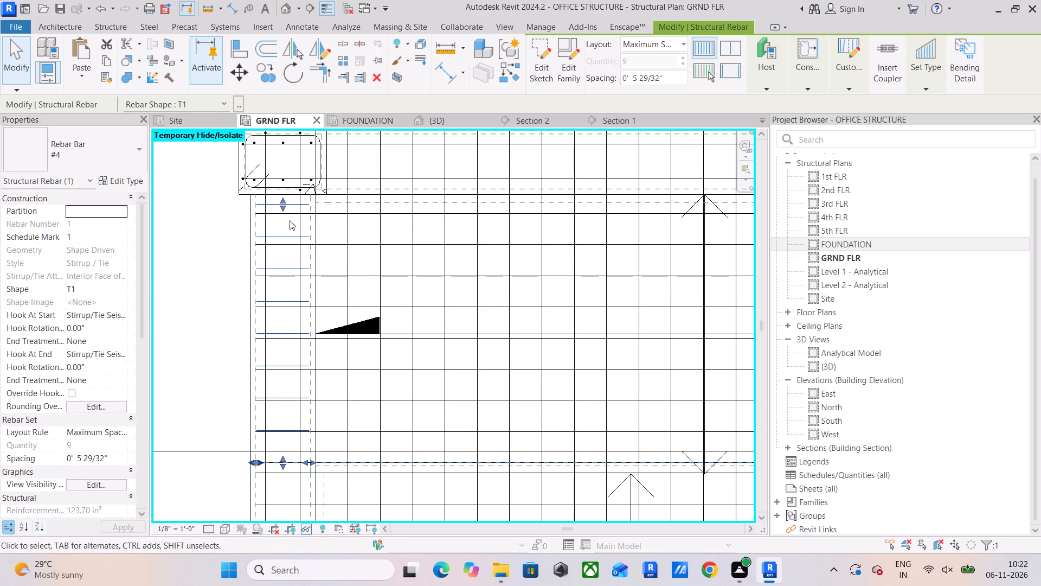
pyautogui.click(280, 206)
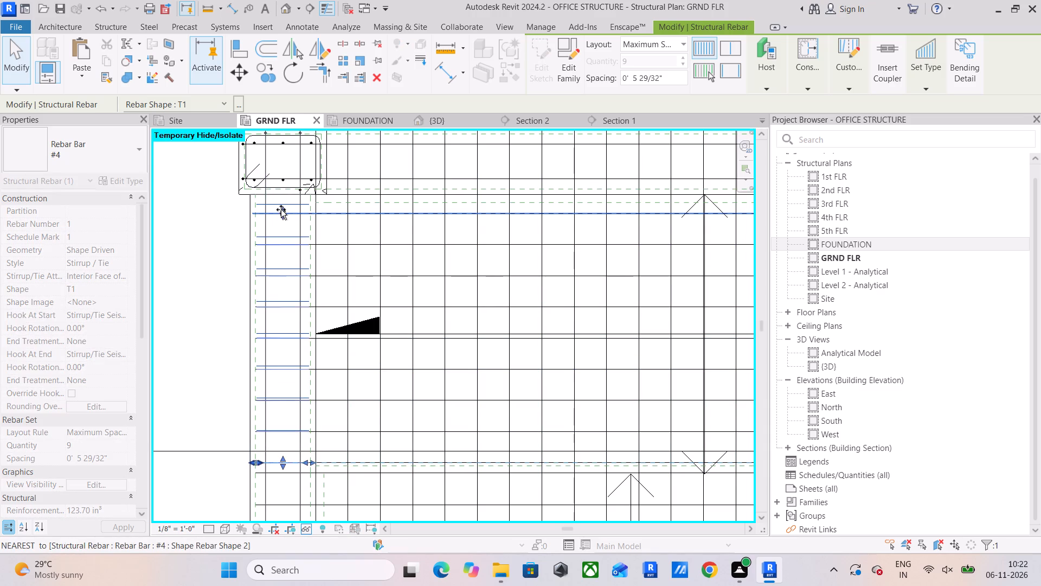
# Extend the lower end of the right bay's horizontal slab bar set down by one bar spacing, to just above the lower beam.
pyautogui.scroll(-2, 278, 293)
pyautogui.moveTo(305, 298); pyautogui.dragTo(271, 278, button='middle')
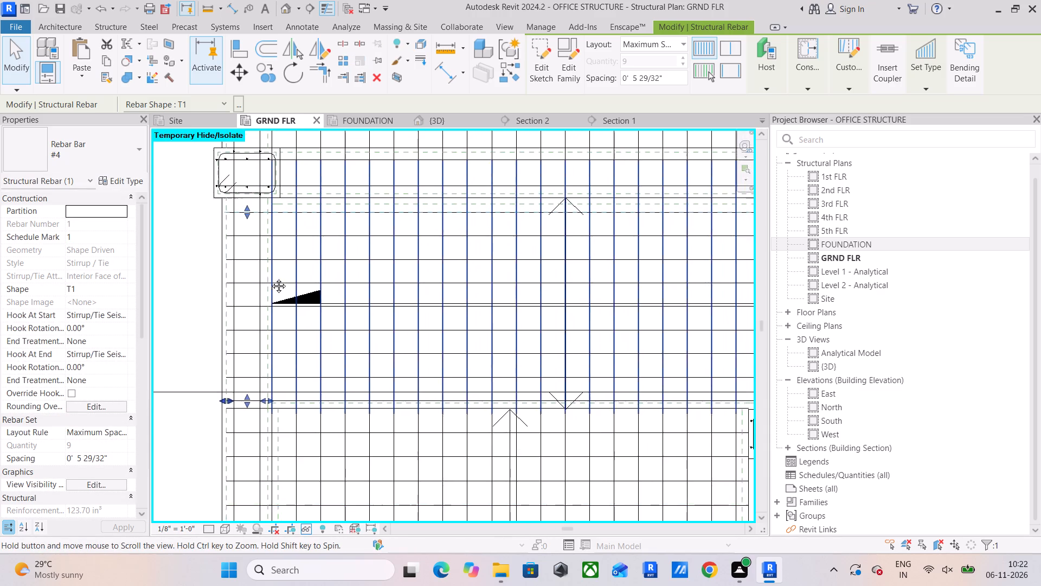
pyautogui.moveTo(271, 278); pyautogui.dragTo(198, 259, button='middle')
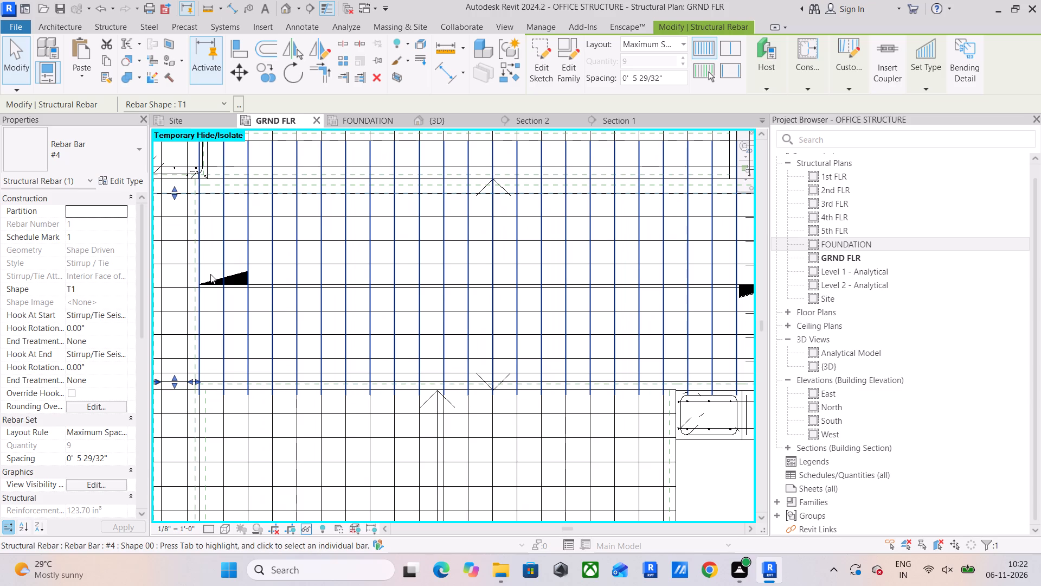
pyautogui.moveTo(460, 373); pyautogui.dragTo(204, 404, button='middle')
pyautogui.scroll(1, 456, 402)
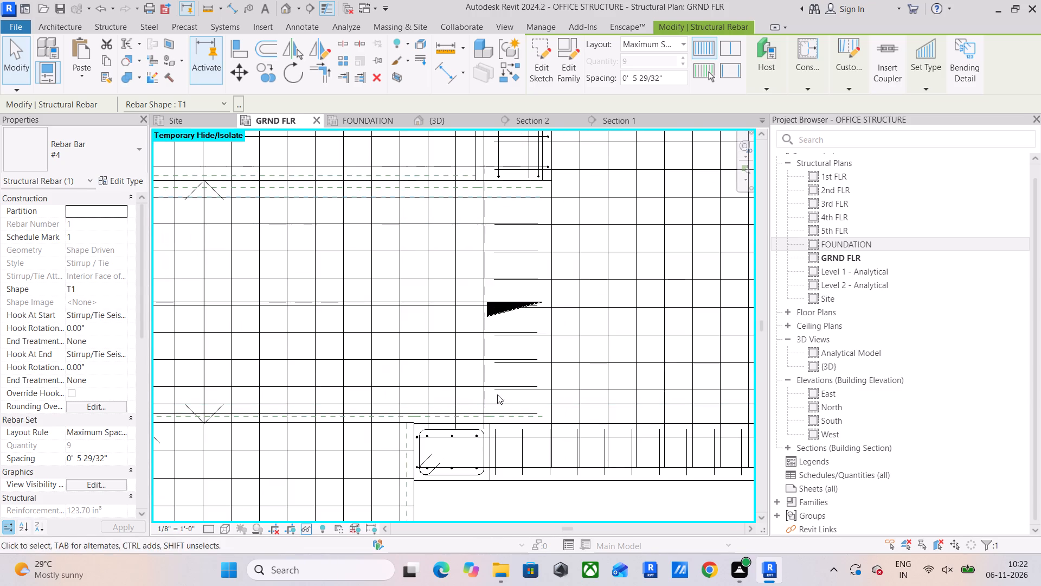
pyautogui.click(545, 392)
pyautogui.moveTo(575, 400); pyautogui.dragTo(502, 401, button='middle')
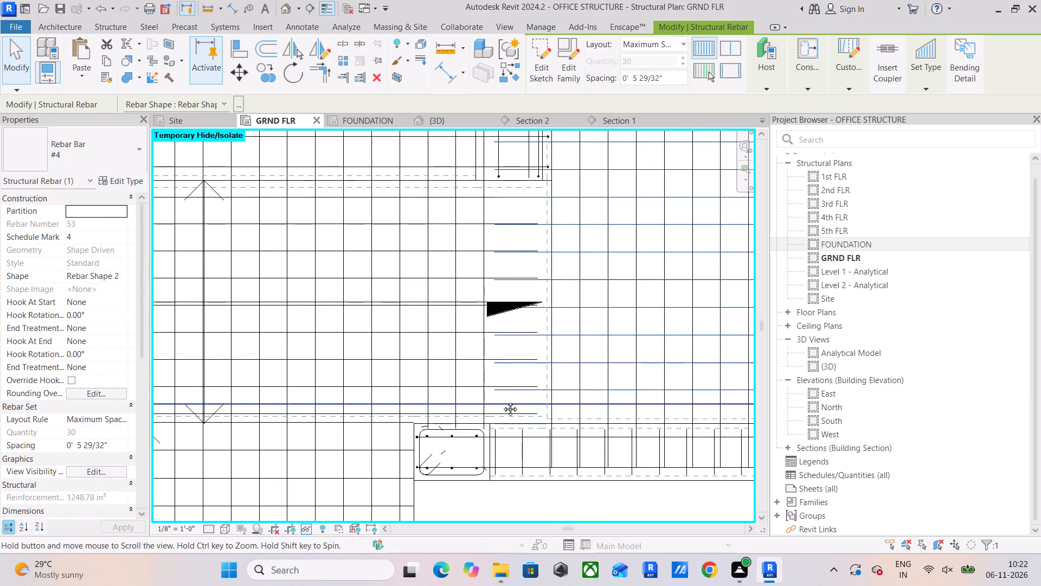
pyautogui.moveTo(502, 401); pyautogui.dragTo(327, 401, button='middle')
pyautogui.moveTo(660, 413); pyautogui.dragTo(565, 415, button='middle')
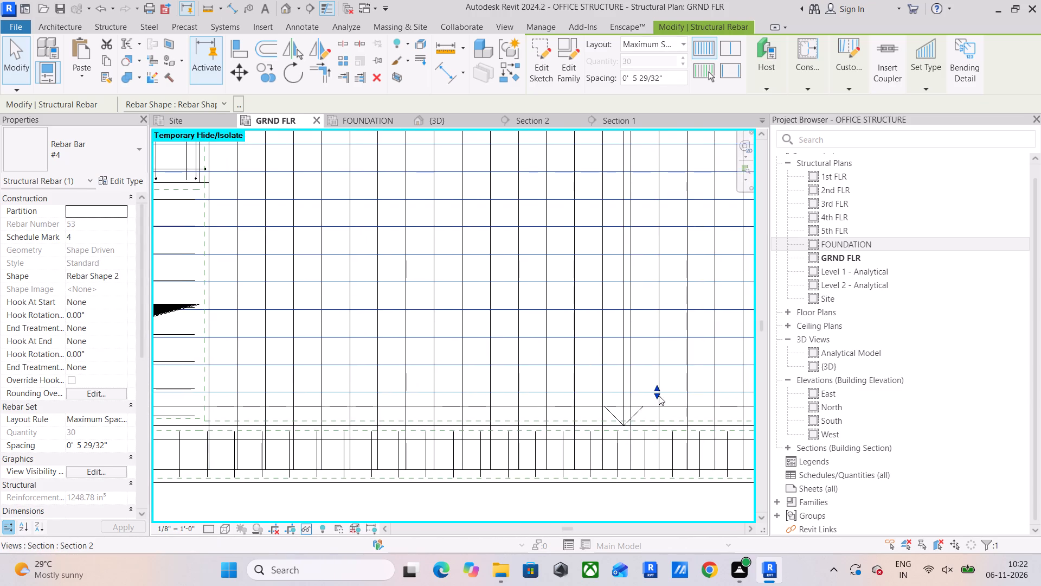
pyautogui.moveTo(658, 395); pyautogui.dragTo(661, 415)
pyautogui.moveTo(502, 428); pyautogui.dragTo(597, 475, button='middle')
pyautogui.moveTo(535, 443); pyautogui.dragTo(485, 323, button='middle')
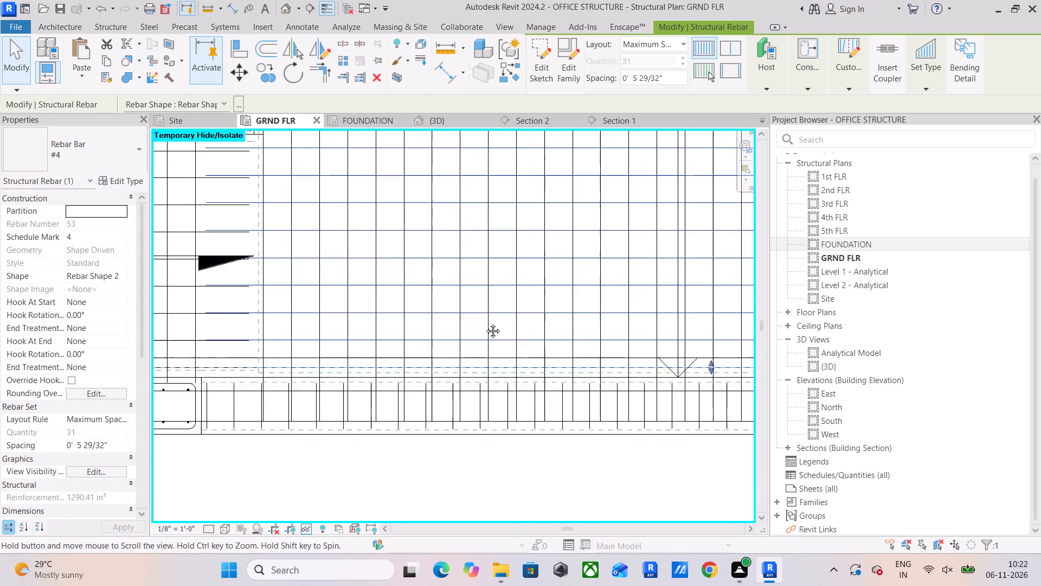
pyautogui.moveTo(485, 323); pyautogui.dragTo(477, 303, button='middle')
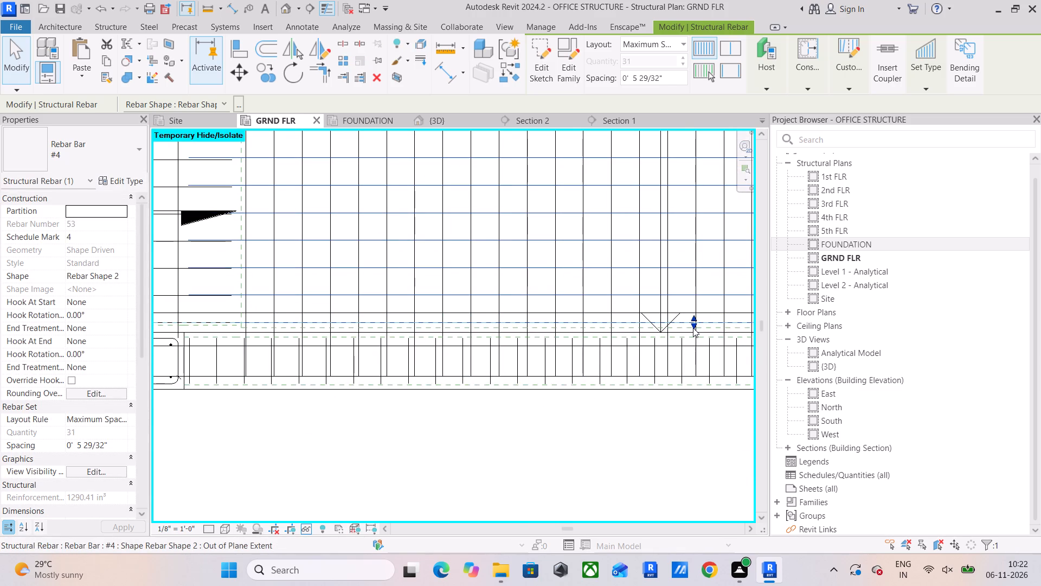
pyautogui.moveTo(693, 328); pyautogui.dragTo(694, 329)
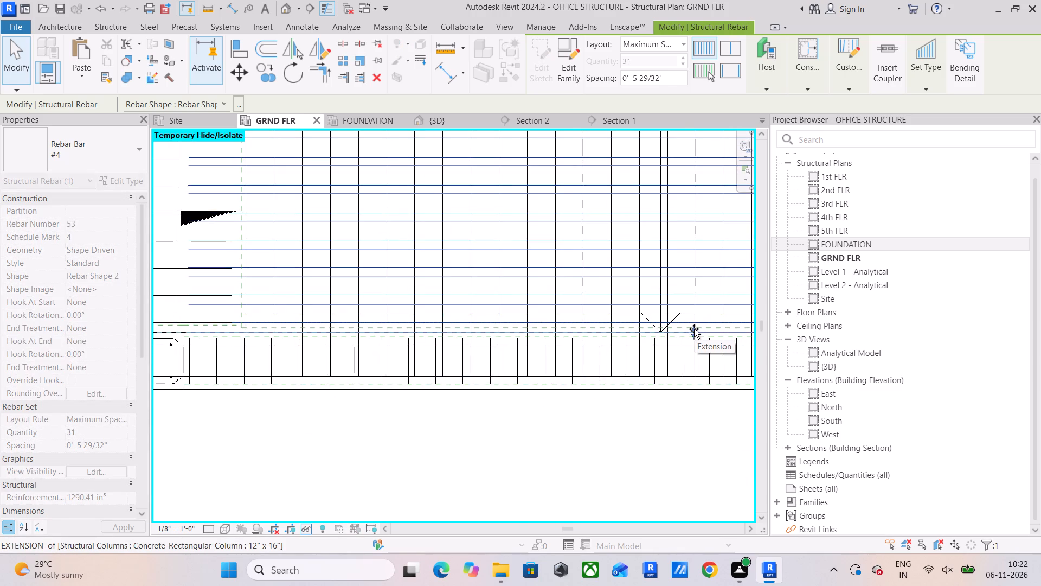
pyautogui.moveTo(694, 329); pyautogui.dragTo(699, 325)
# Examine how the left and right bays' horizontal slab bar sets line up between the upper and lower beams.
pyautogui.scroll(4, 247, 309)
pyautogui.moveTo(247, 315); pyautogui.dragTo(265, 320, button='middle')
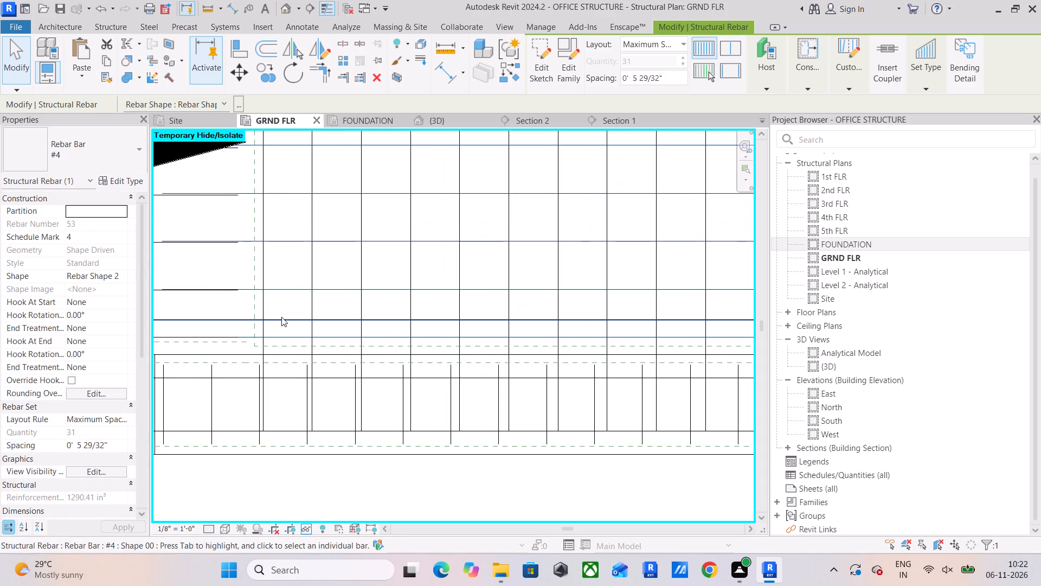
pyautogui.click(281, 317)
pyautogui.moveTo(306, 330); pyautogui.dragTo(491, 369, button='middle')
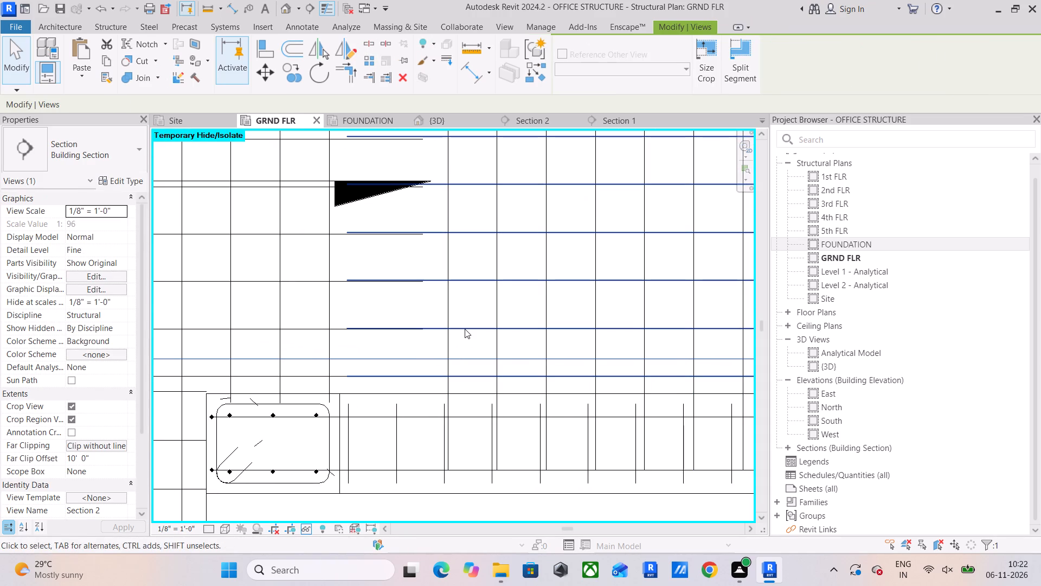
pyautogui.scroll(-2, 475, 301)
pyautogui.moveTo(475, 311); pyautogui.dragTo(489, 405, button='middle')
pyautogui.scroll(-3, 481, 333)
pyautogui.moveTo(484, 331); pyautogui.dragTo(472, 373, button='middle')
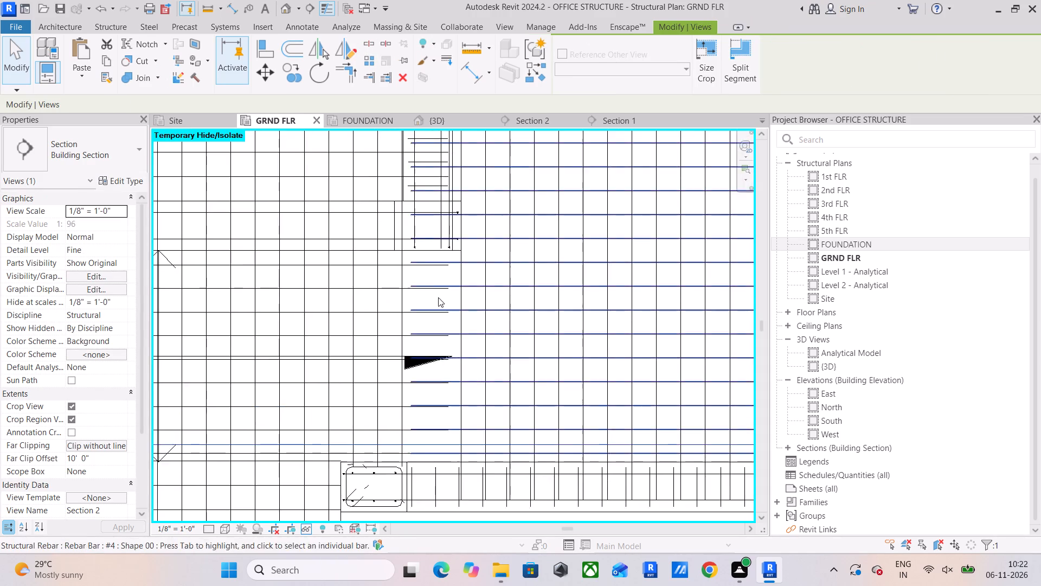
pyautogui.scroll(4, 433, 285)
pyautogui.click(414, 251)
pyautogui.scroll(-3, 369, 263)
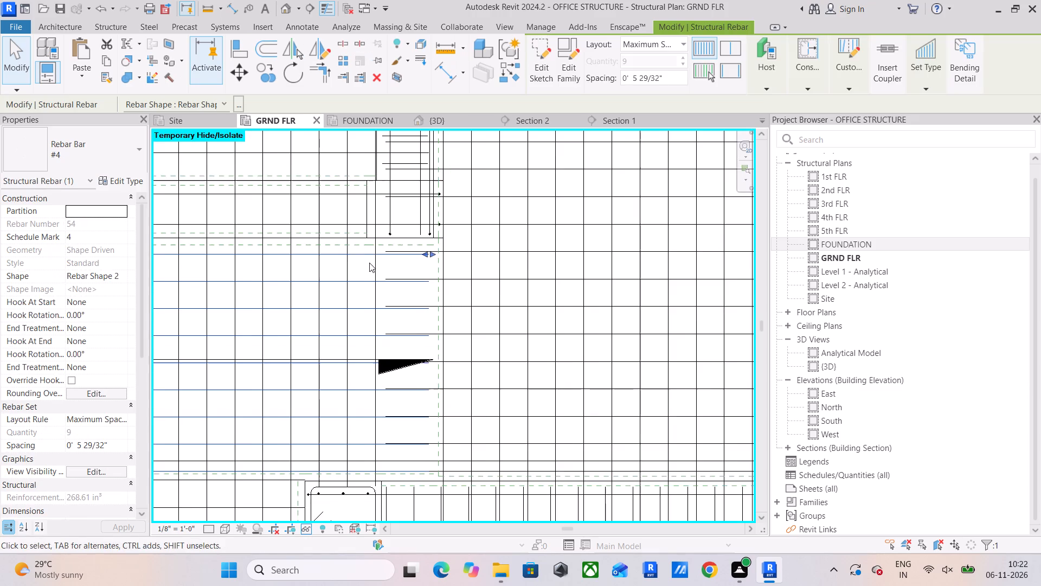
pyautogui.moveTo(369, 263); pyautogui.dragTo(381, 268, button='middle')
pyautogui.scroll(5, 421, 258)
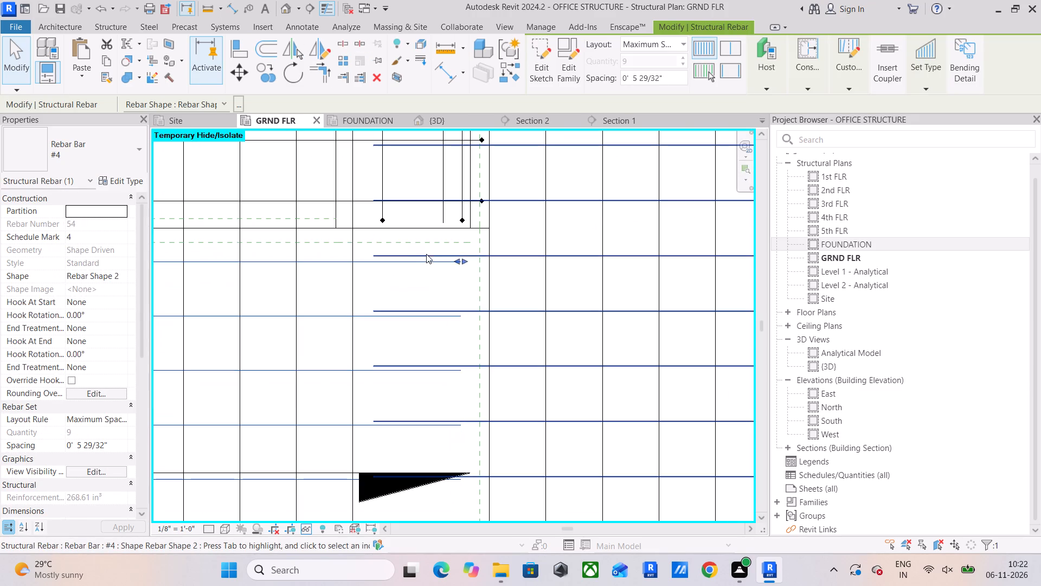
pyautogui.click(427, 253)
# Raise the upper end of the left bay's horizontal slab bar set into line with the right bay's adjacent horizontal bar.
pyautogui.scroll(-4, 439, 301)
pyautogui.scroll(-4, 391, 309)
pyautogui.moveTo(391, 309); pyautogui.dragTo(449, 313, button='middle')
pyautogui.moveTo(317, 288); pyautogui.dragTo(461, 342, button='middle')
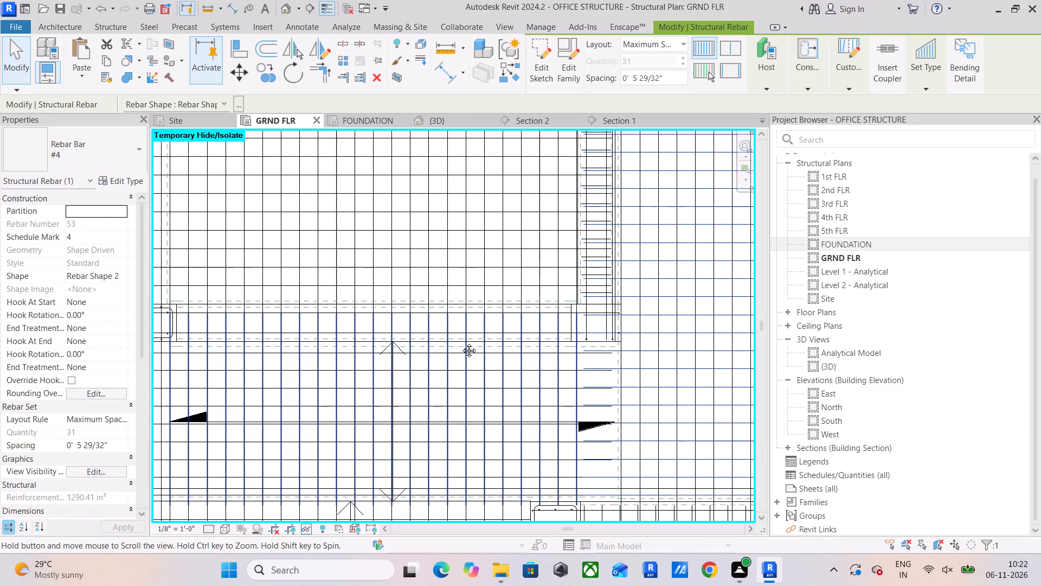
pyautogui.moveTo(461, 342); pyautogui.dragTo(469, 338, button='middle')
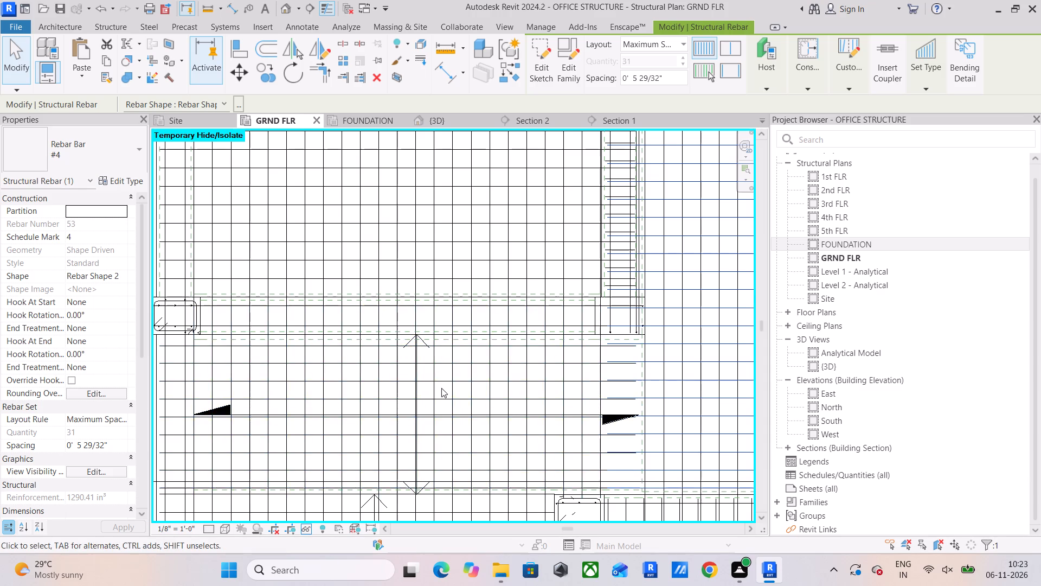
pyautogui.scroll(-3, 441, 388)
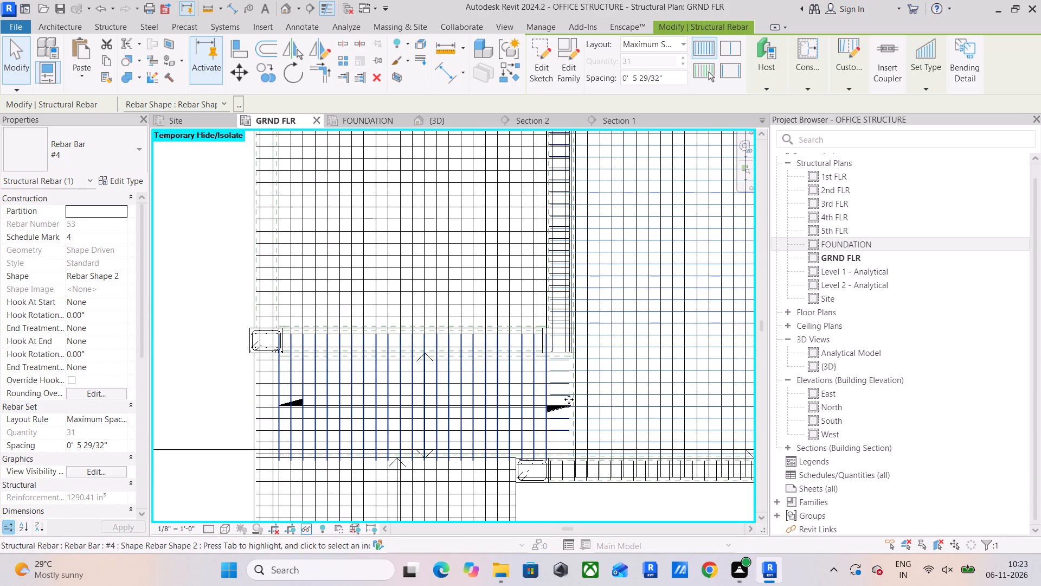
pyautogui.scroll(5, 567, 356)
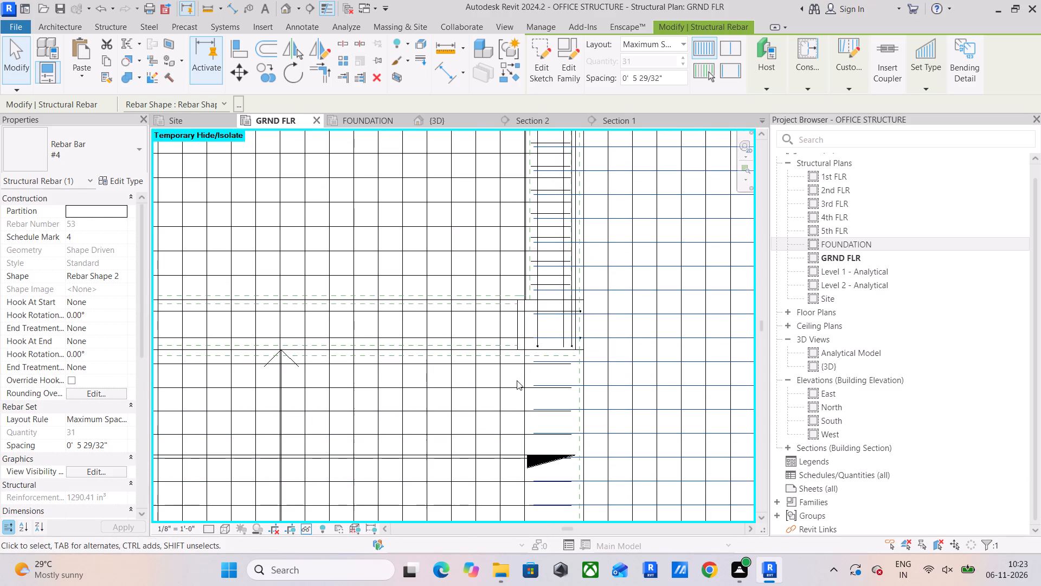
pyautogui.click(509, 385)
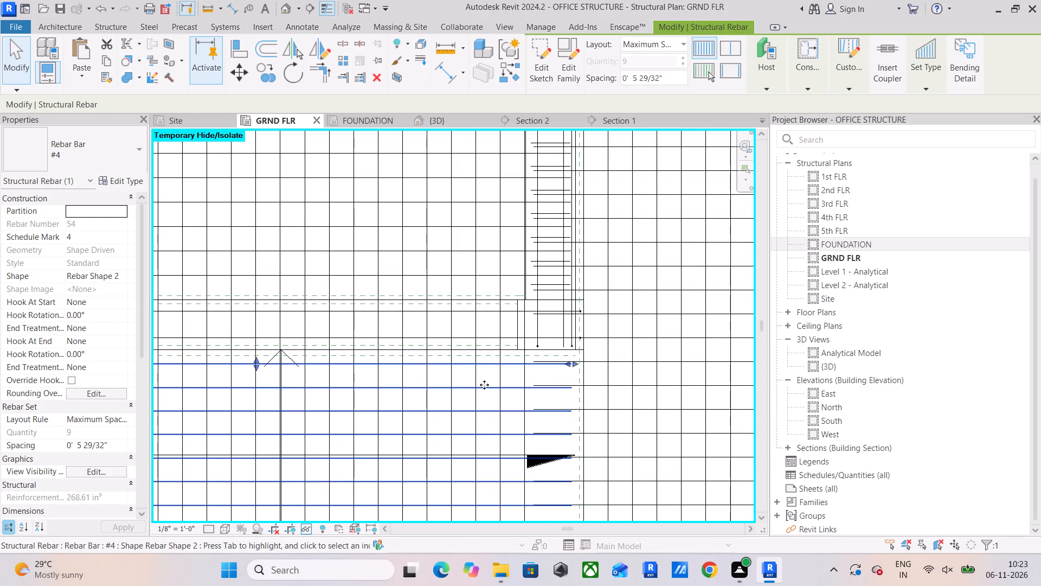
pyautogui.click(255, 360)
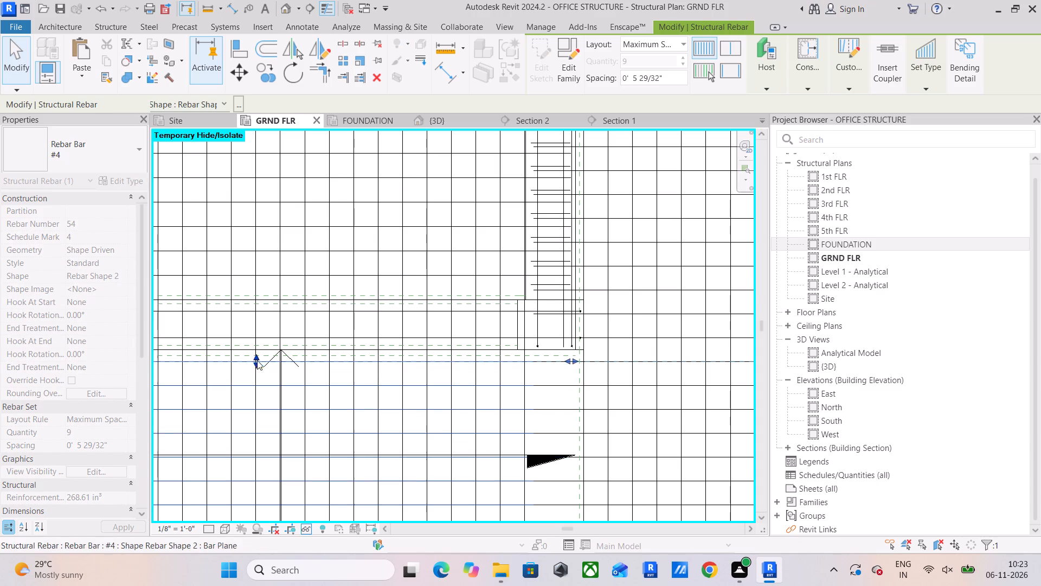
pyautogui.click(538, 378)
# Align the upper end of the left vertical beam's stirrup set below the column with the bay's highest horizontal slab bar.
pyautogui.scroll(-4, 401, 407)
pyautogui.moveTo(401, 407); pyautogui.dragTo(442, 399, button='middle')
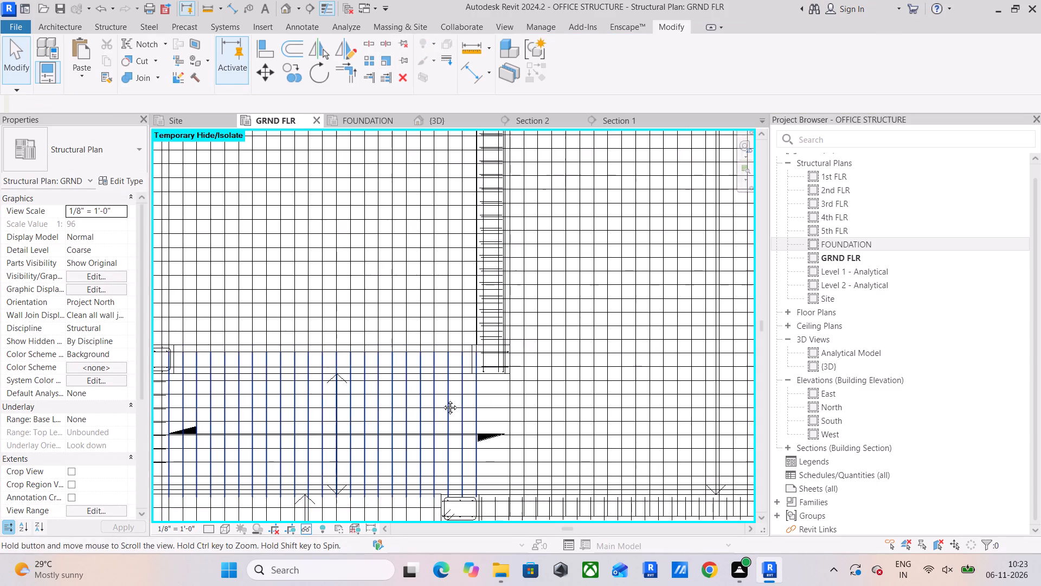
pyautogui.moveTo(442, 399); pyautogui.dragTo(537, 385, button='middle')
pyautogui.scroll(9, 295, 343)
pyautogui.click(275, 384)
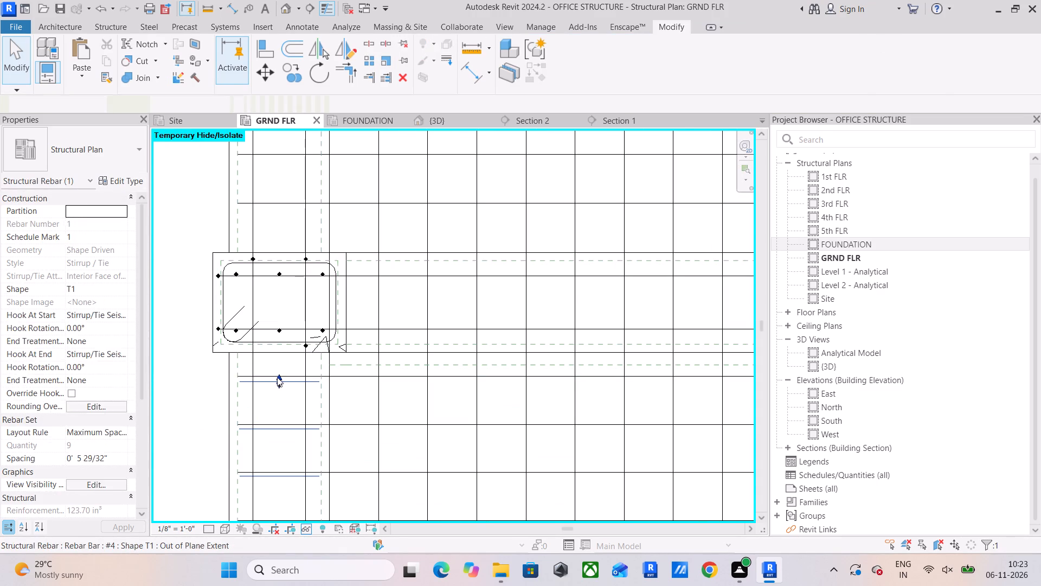
pyautogui.click(278, 374)
pyautogui.click(204, 379)
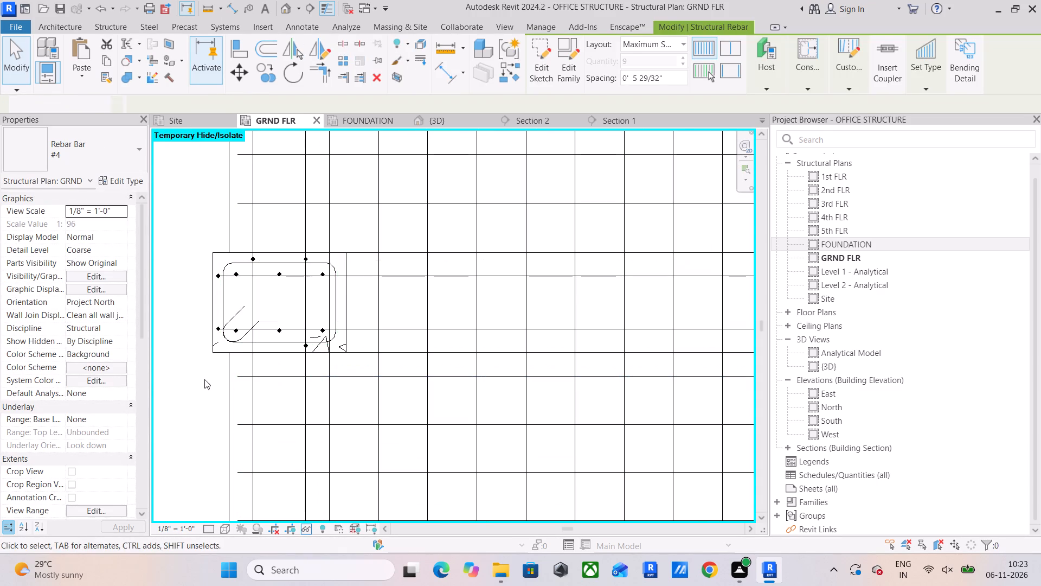
# Examine the slab bar layout across the left, lower and right bays, especially around the lower beam's column.
pyautogui.scroll(-3, 373, 409)
pyautogui.moveTo(381, 406); pyautogui.dragTo(316, 376, button='middle')
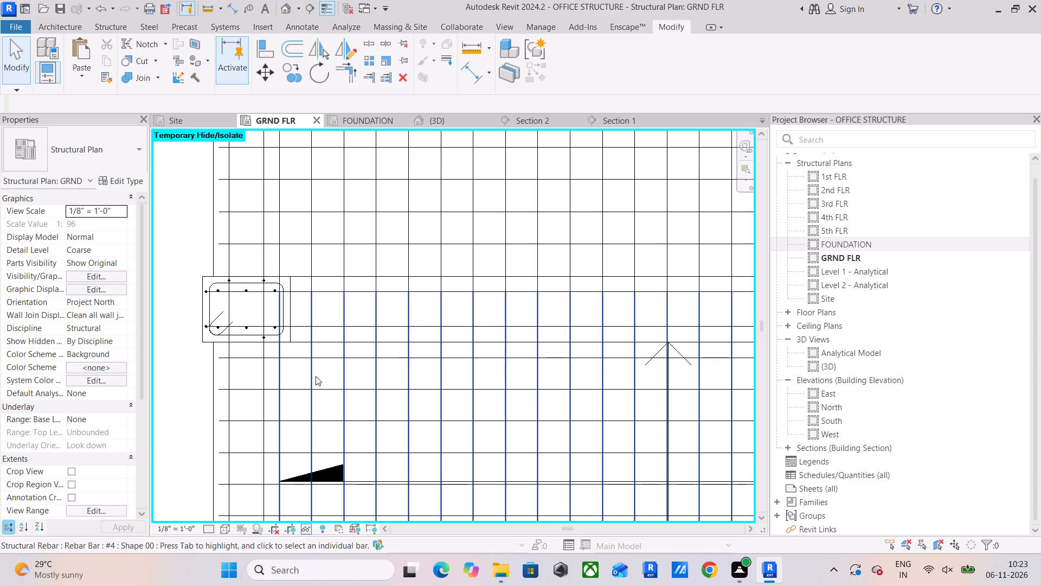
pyautogui.scroll(-4, 351, 351)
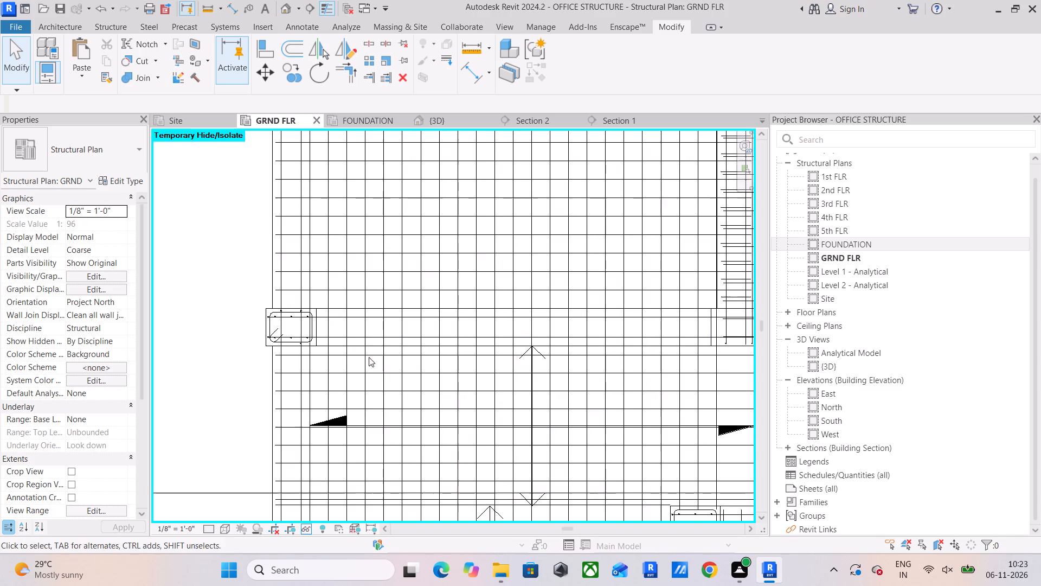
pyautogui.moveTo(425, 363); pyautogui.dragTo(237, 415, button='middle')
pyautogui.scroll(-2, 414, 409)
pyautogui.moveTo(429, 408); pyautogui.dragTo(441, 339, button='middle')
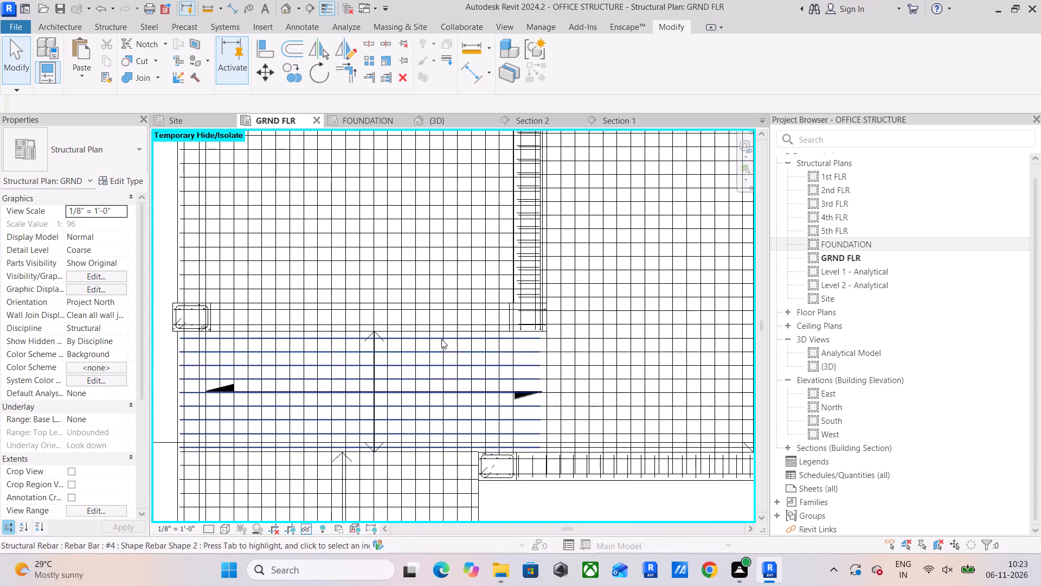
pyautogui.scroll(-2, 447, 365)
pyautogui.moveTo(452, 375); pyautogui.dragTo(462, 397, button='middle')
pyautogui.moveTo(464, 402); pyautogui.dragTo(465, 307, button='middle')
pyautogui.scroll(5, 379, 386)
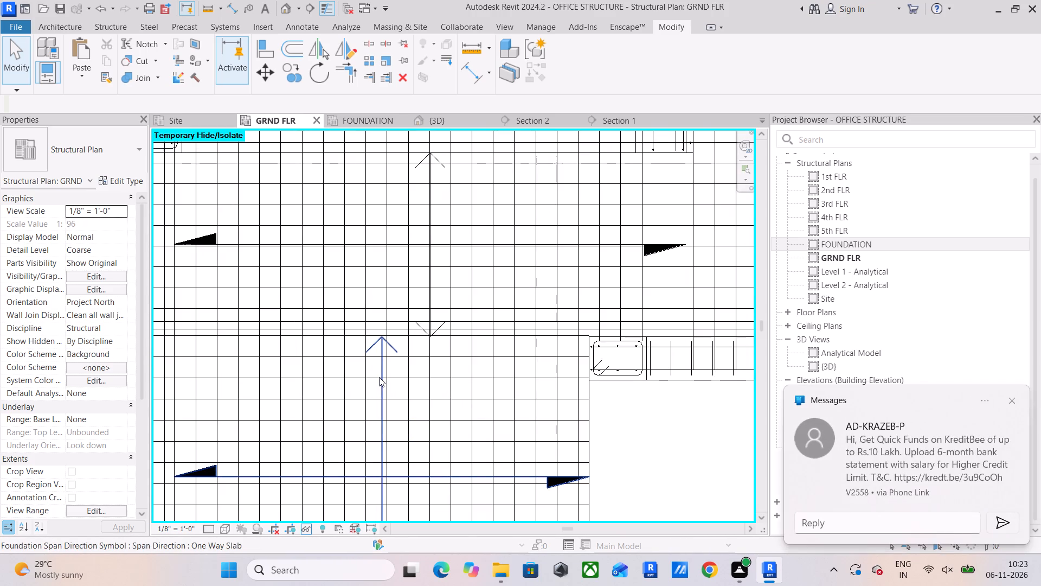
pyautogui.scroll(-4, 497, 421)
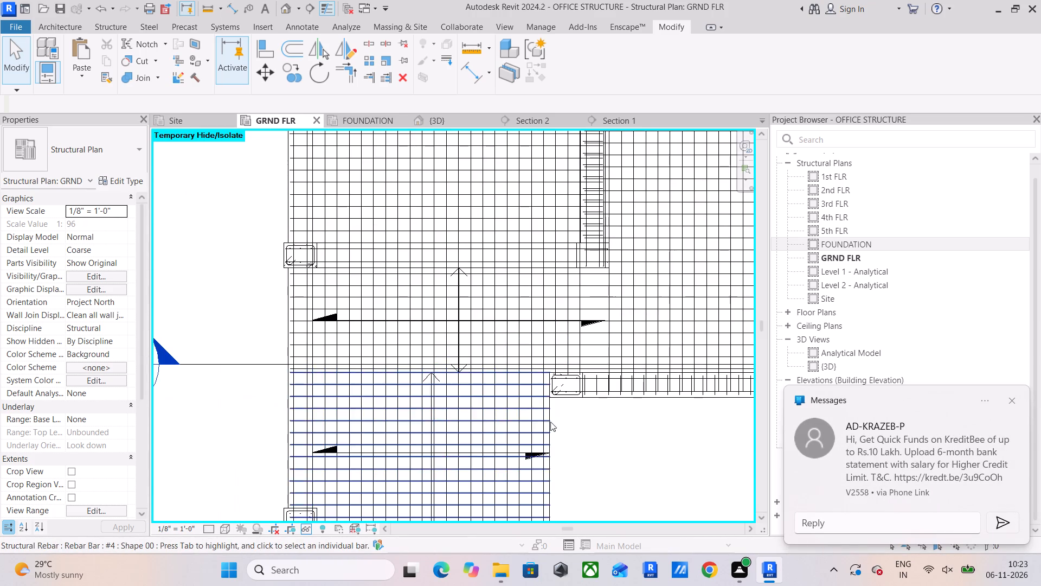
pyautogui.scroll(8, 557, 388)
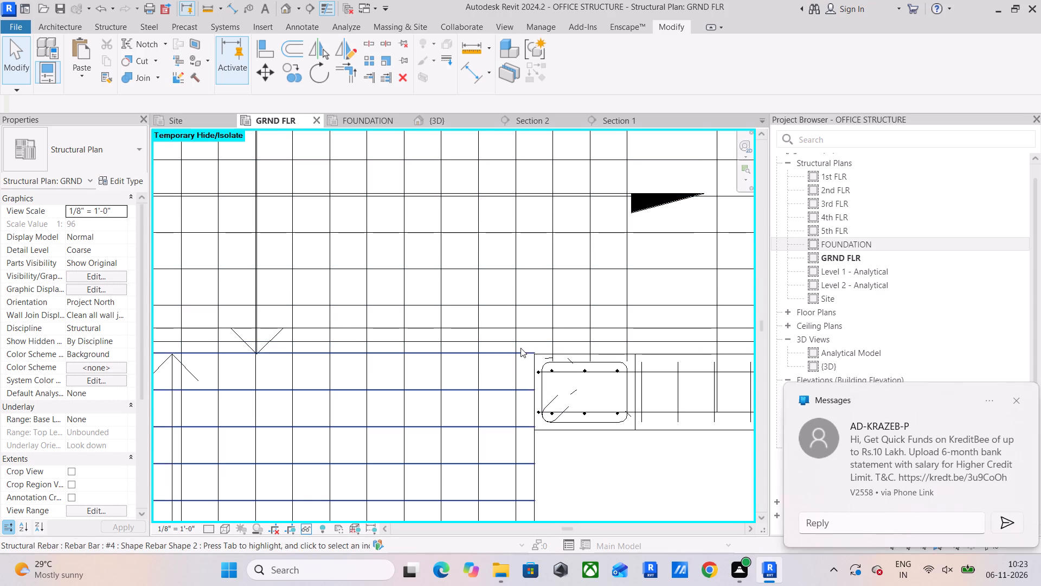
pyautogui.scroll(-4, 592, 413)
pyautogui.moveTo(594, 413); pyautogui.dragTo(403, 437, button='middle')
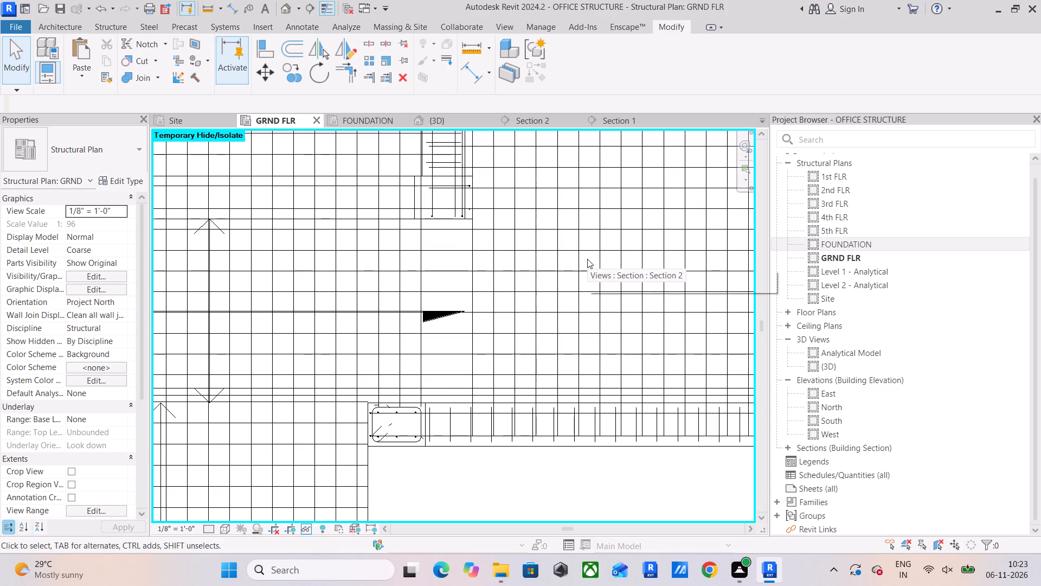
# Lower the bottom end of the stirrup set in the vertical beam between the upper bays into line with the right bay's horizontal bar.
pyautogui.moveTo(593, 251); pyautogui.dragTo(595, 353, button='middle')
pyautogui.scroll(5, 466, 289)
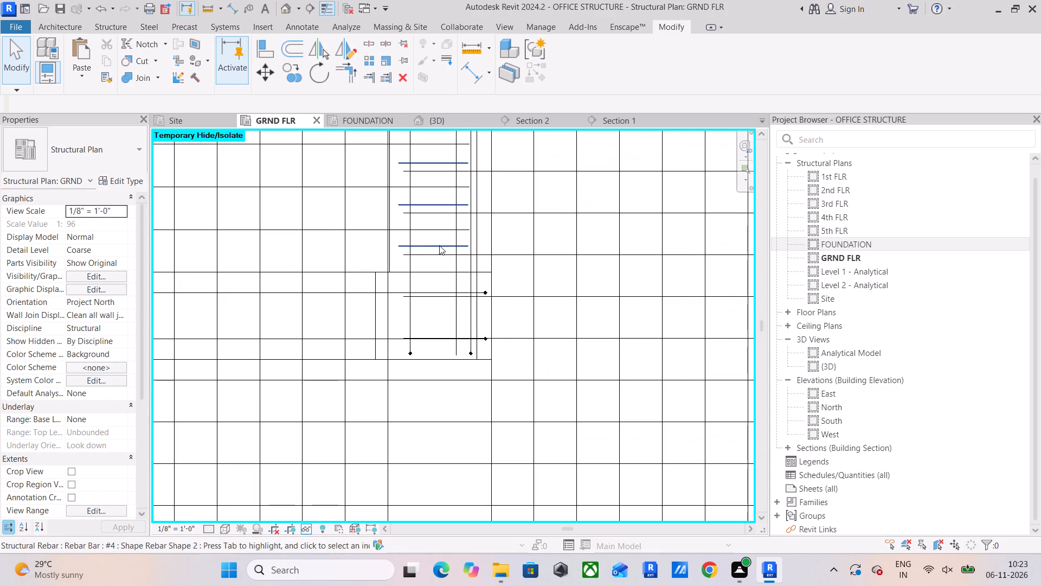
pyautogui.click(439, 245)
pyautogui.moveTo(436, 247); pyautogui.dragTo(461, 393, button='middle')
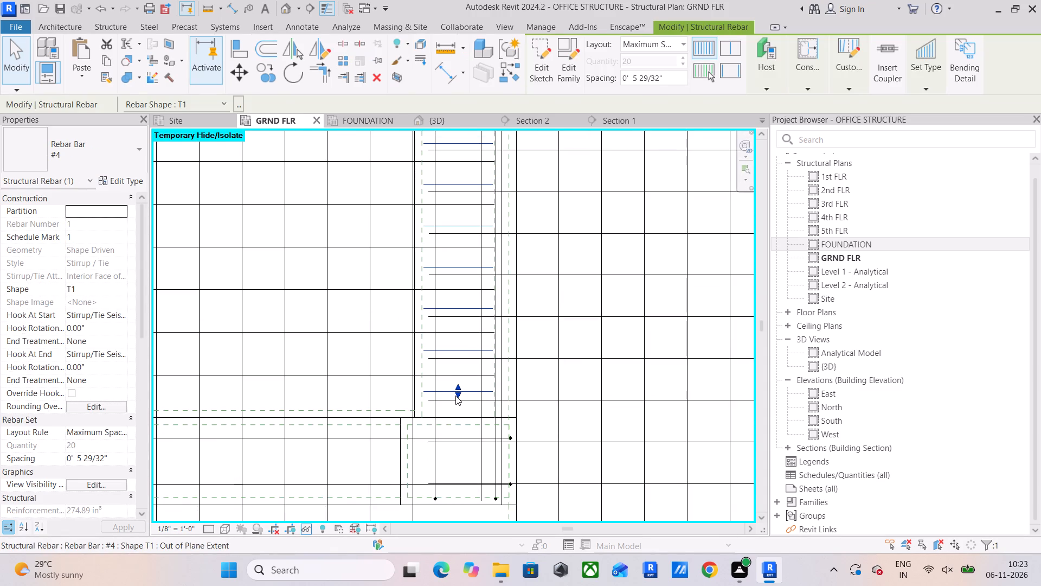
pyautogui.click(456, 394)
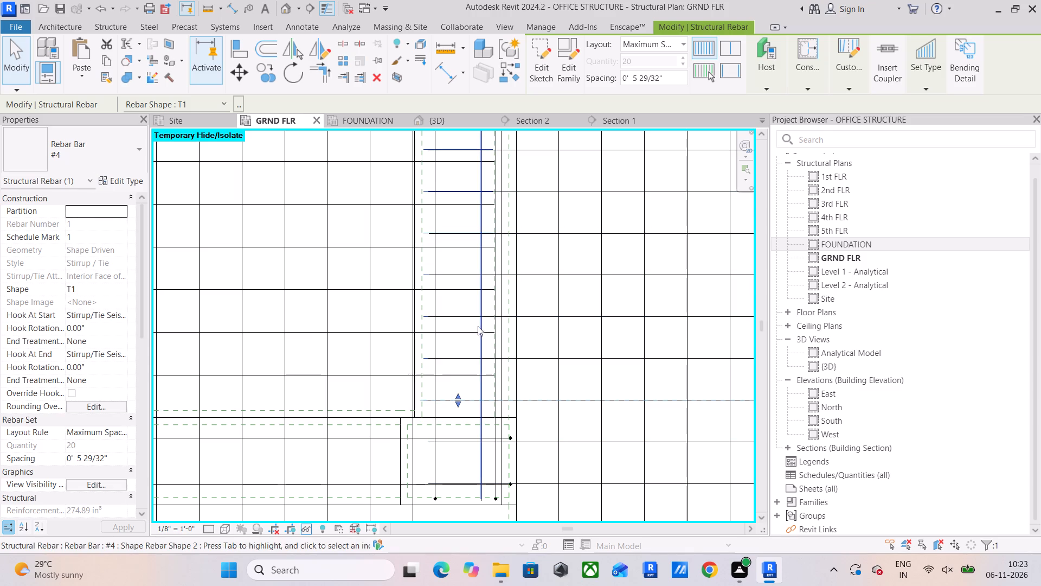
# Raise the lower end of the left bay's horizontal slab bar set into line with the right bay's adjacent horizontal bar.
pyautogui.click(380, 289)
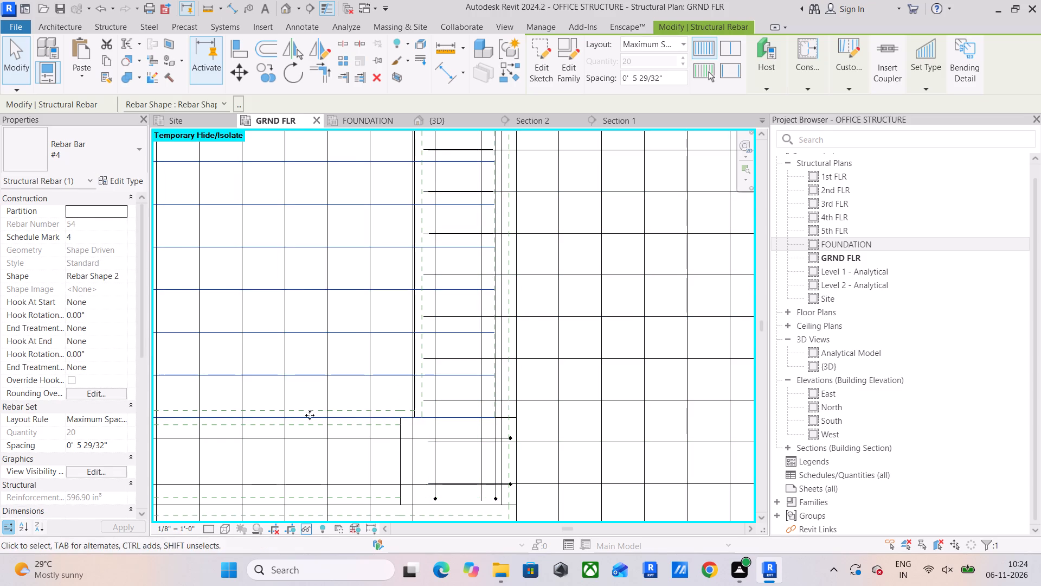
pyautogui.moveTo(300, 419); pyautogui.dragTo(460, 424, button='middle')
pyautogui.scroll(-3, 273, 423)
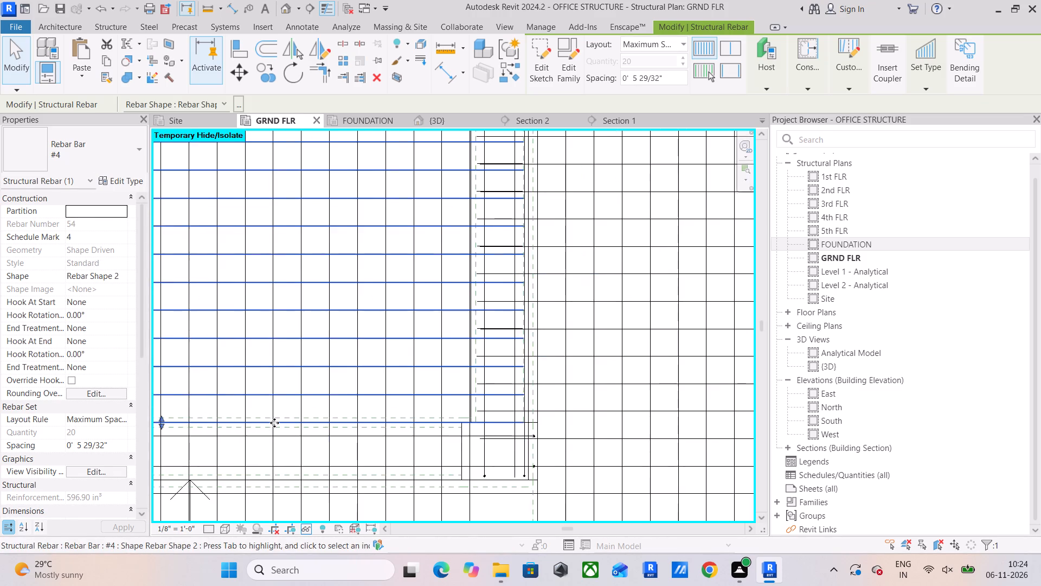
pyautogui.moveTo(274, 423); pyautogui.dragTo(325, 433, button='middle')
pyautogui.moveTo(212, 429); pyautogui.dragTo(214, 422)
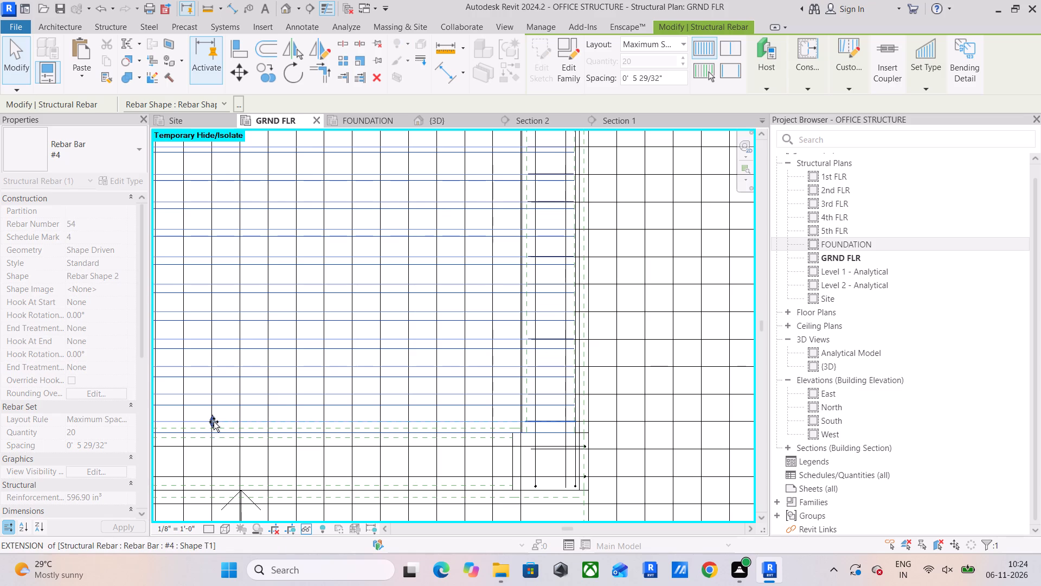
pyautogui.moveTo(214, 422); pyautogui.dragTo(214, 421)
pyautogui.moveTo(505, 402); pyautogui.dragTo(499, 432, button='middle')
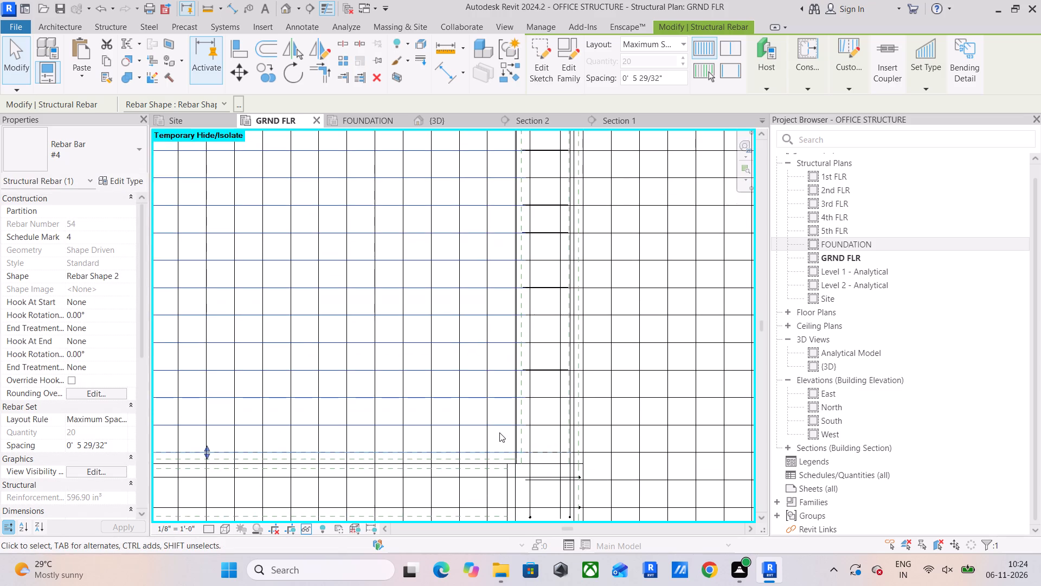
pyautogui.scroll(-3, 499, 432)
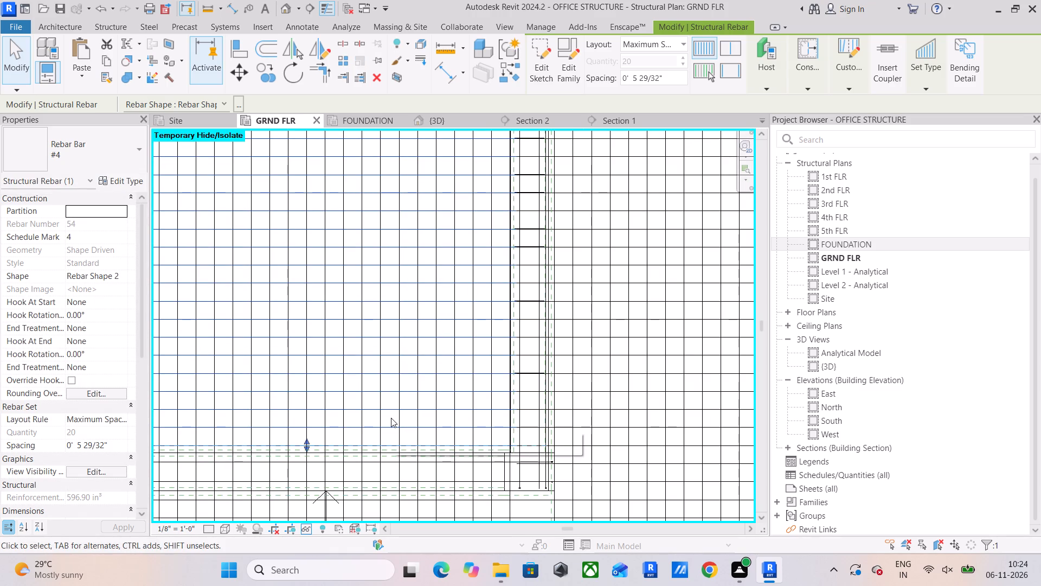
pyautogui.click(391, 418)
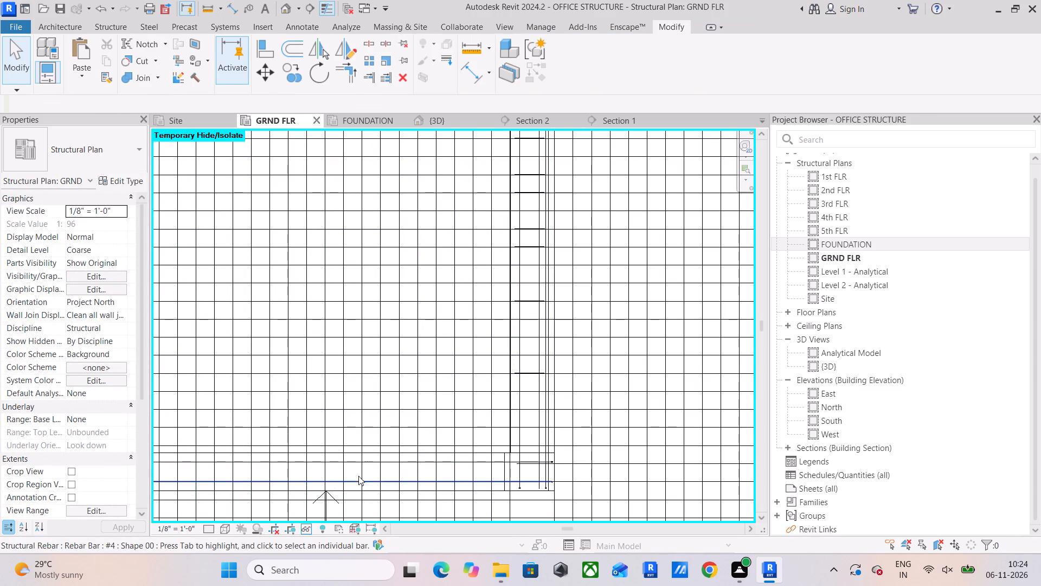
# Align the upper end of the stirrup set in the vertical beam below the column with the topmost horizontal slab bar.
pyautogui.scroll(2, 336, 450)
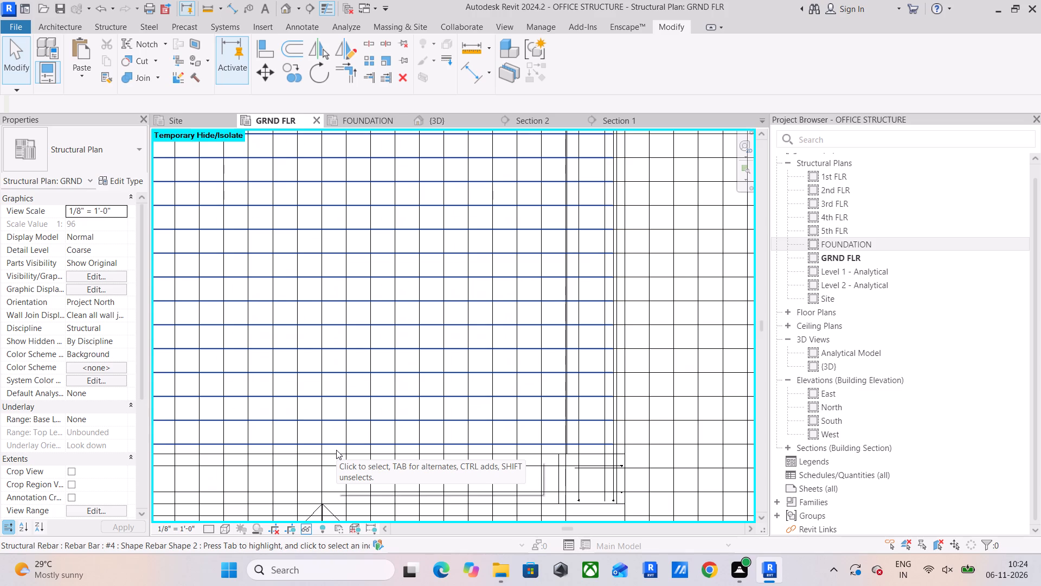
pyautogui.moveTo(362, 394); pyautogui.dragTo(290, 493, button='middle')
pyautogui.moveTo(366, 342); pyautogui.dragTo(340, 487, button='middle')
pyautogui.scroll(4, 474, 224)
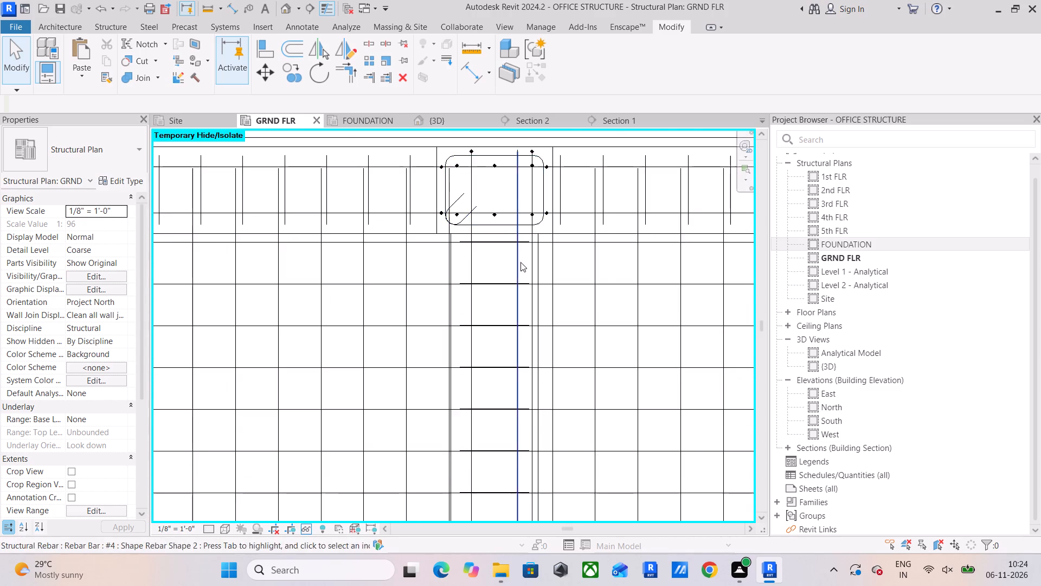
pyautogui.scroll(6, 518, 277)
pyautogui.click(470, 294)
pyautogui.moveTo(484, 240); pyautogui.dragTo(486, 269, button='middle')
pyautogui.click(478, 231)
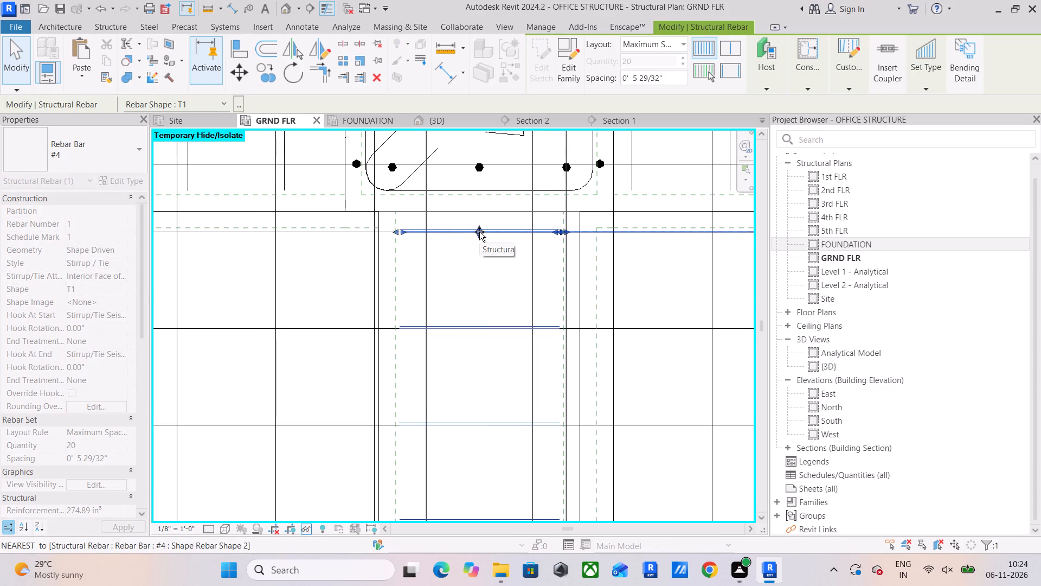
pyautogui.click(474, 252)
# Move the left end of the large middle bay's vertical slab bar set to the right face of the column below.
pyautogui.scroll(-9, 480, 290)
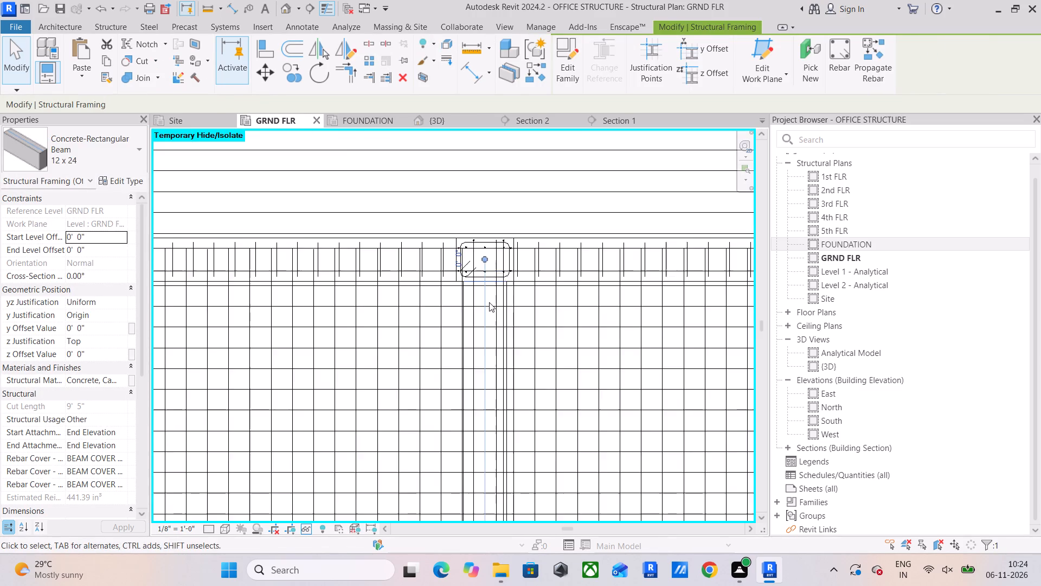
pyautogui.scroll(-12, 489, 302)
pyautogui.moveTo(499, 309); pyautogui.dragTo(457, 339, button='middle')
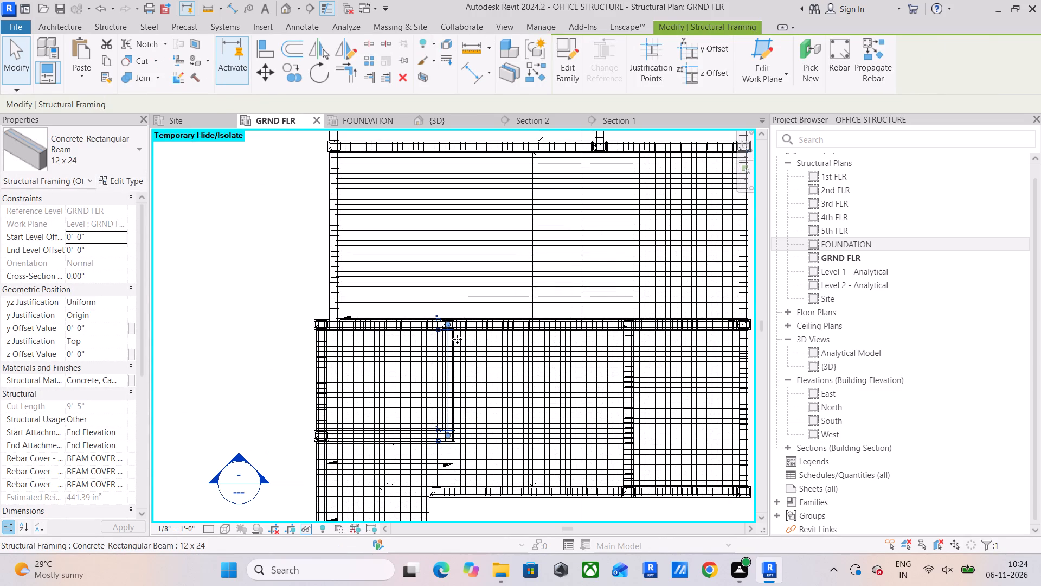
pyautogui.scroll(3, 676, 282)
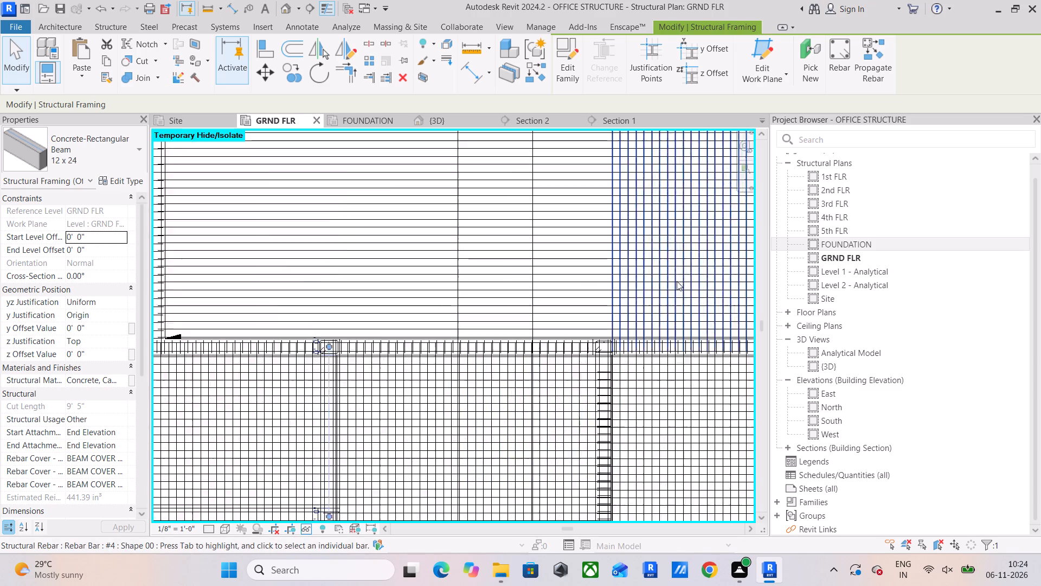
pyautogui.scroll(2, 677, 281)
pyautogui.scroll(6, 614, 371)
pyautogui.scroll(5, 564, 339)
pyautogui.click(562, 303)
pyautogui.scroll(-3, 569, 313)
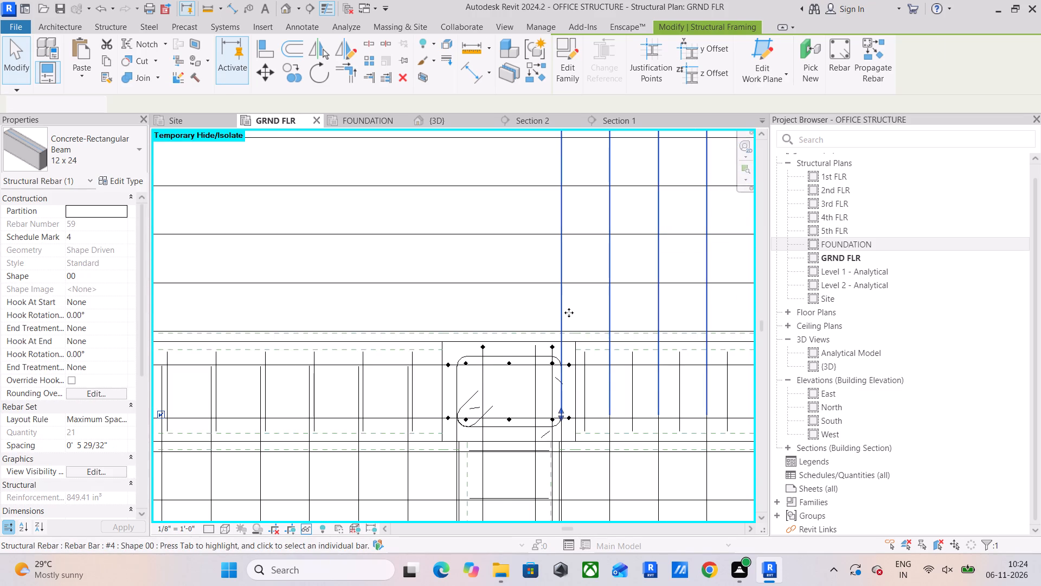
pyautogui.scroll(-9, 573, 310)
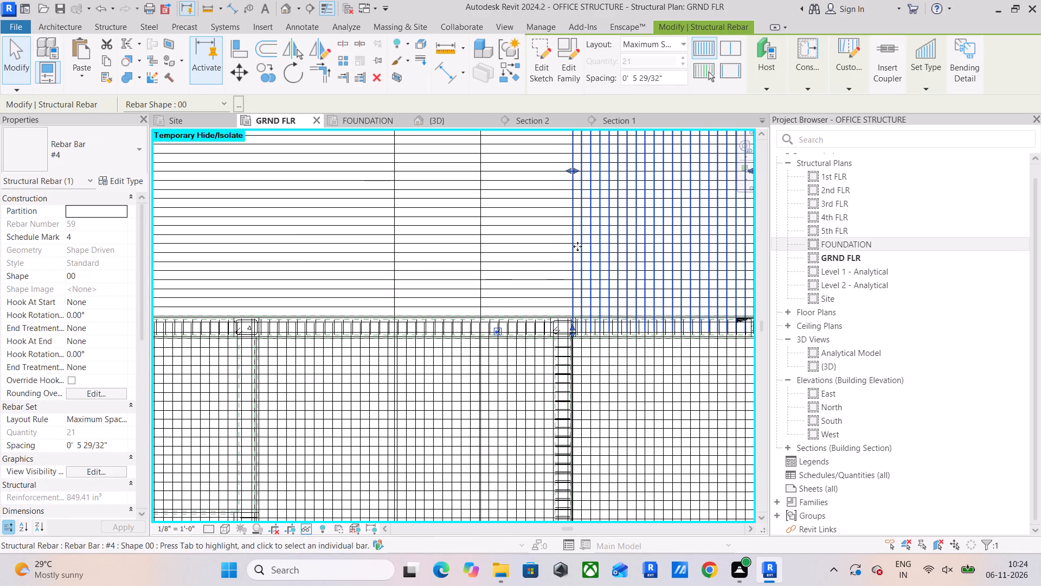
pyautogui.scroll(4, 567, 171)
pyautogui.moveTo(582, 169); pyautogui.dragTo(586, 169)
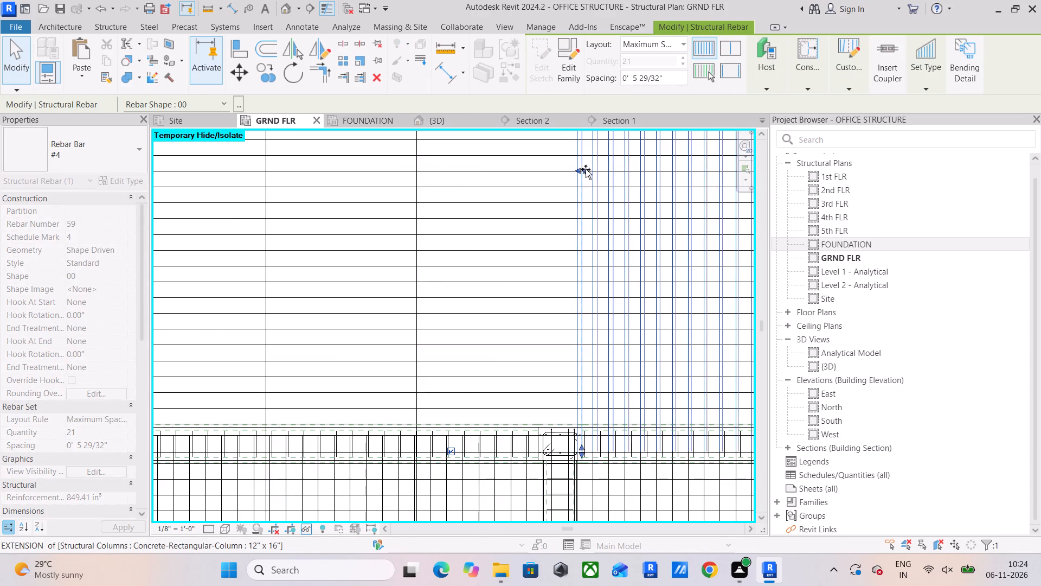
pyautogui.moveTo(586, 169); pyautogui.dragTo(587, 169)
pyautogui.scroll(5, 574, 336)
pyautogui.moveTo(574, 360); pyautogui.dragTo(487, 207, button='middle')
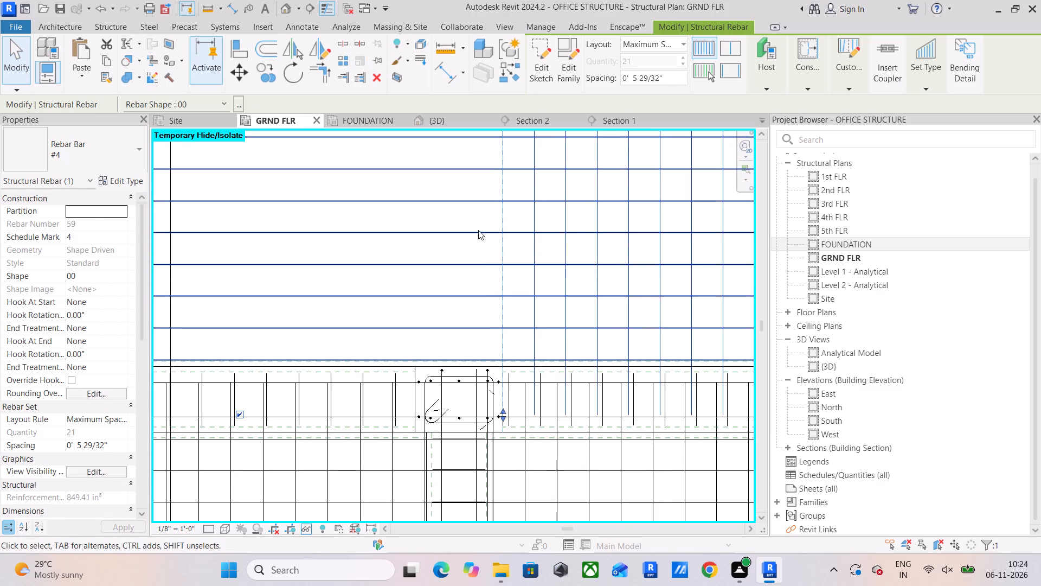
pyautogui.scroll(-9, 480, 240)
# Extend the large middle bay's vertical slab bar set leftward across the bay to just inside the left edge beam.
pyautogui.moveTo(487, 238); pyautogui.dragTo(571, 489, button='middle')
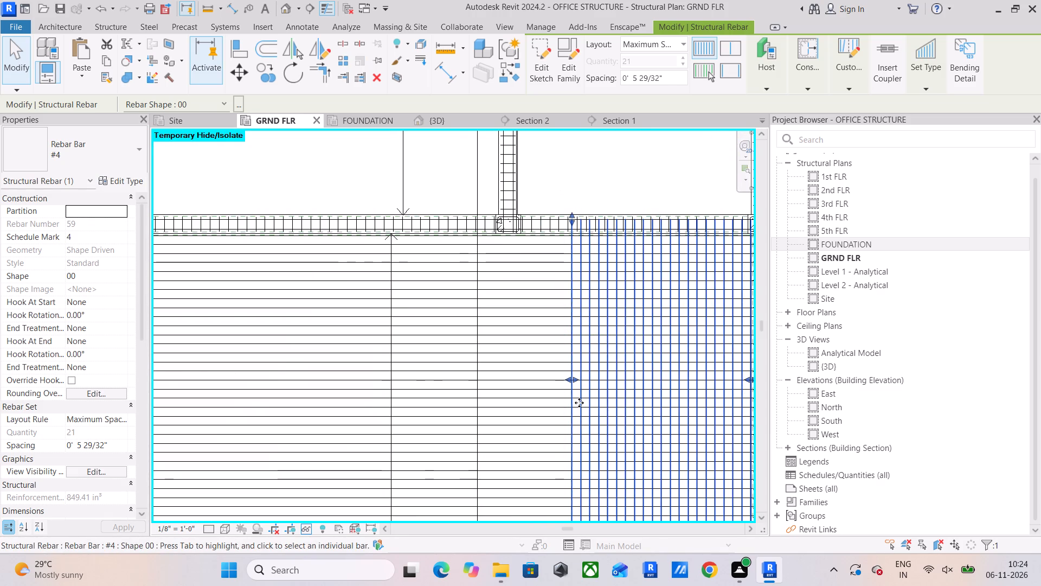
pyautogui.scroll(-4, 579, 403)
pyautogui.moveTo(579, 403); pyautogui.dragTo(603, 398, button='middle')
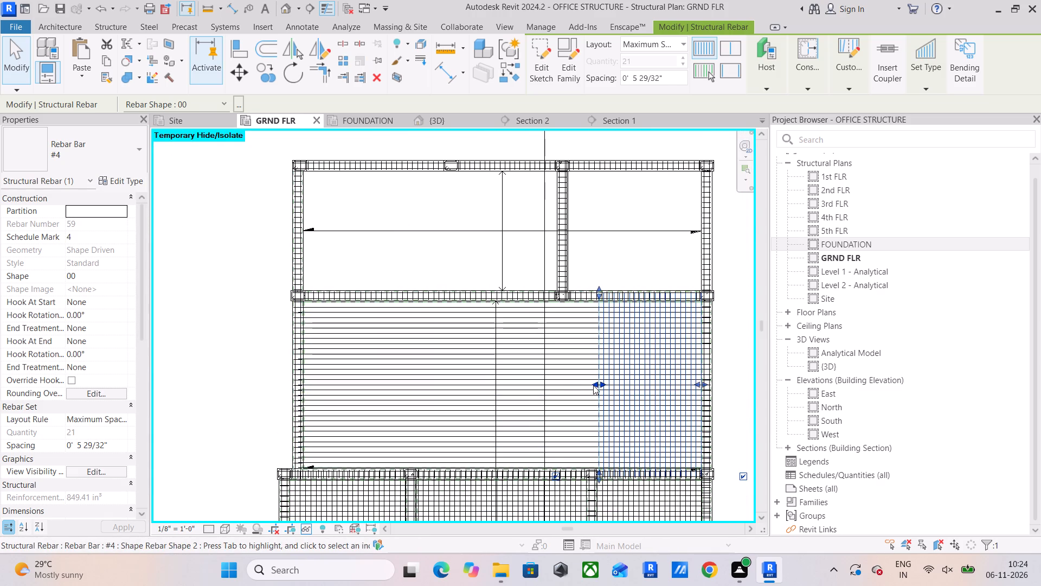
pyautogui.moveTo(593, 384); pyautogui.dragTo(313, 399)
pyautogui.scroll(8, 313, 399)
pyautogui.moveTo(317, 392); pyautogui.dragTo(401, 197, button='middle')
pyautogui.scroll(3, 384, 316)
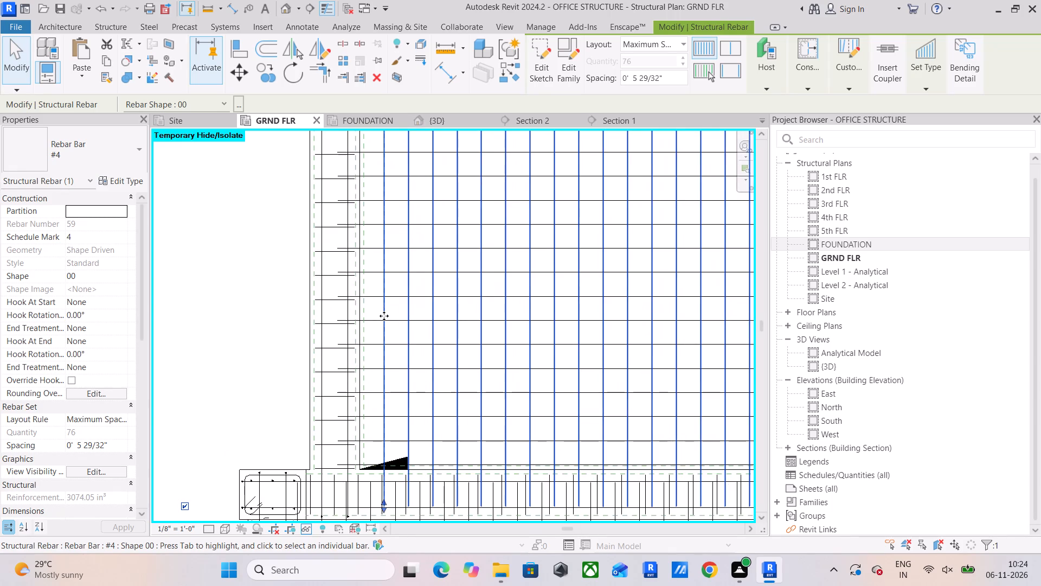
pyautogui.moveTo(384, 316); pyautogui.dragTo(391, 317, button='middle')
pyautogui.scroll(-2, 392, 311)
pyautogui.moveTo(392, 311); pyautogui.dragTo(394, 380, button='middle')
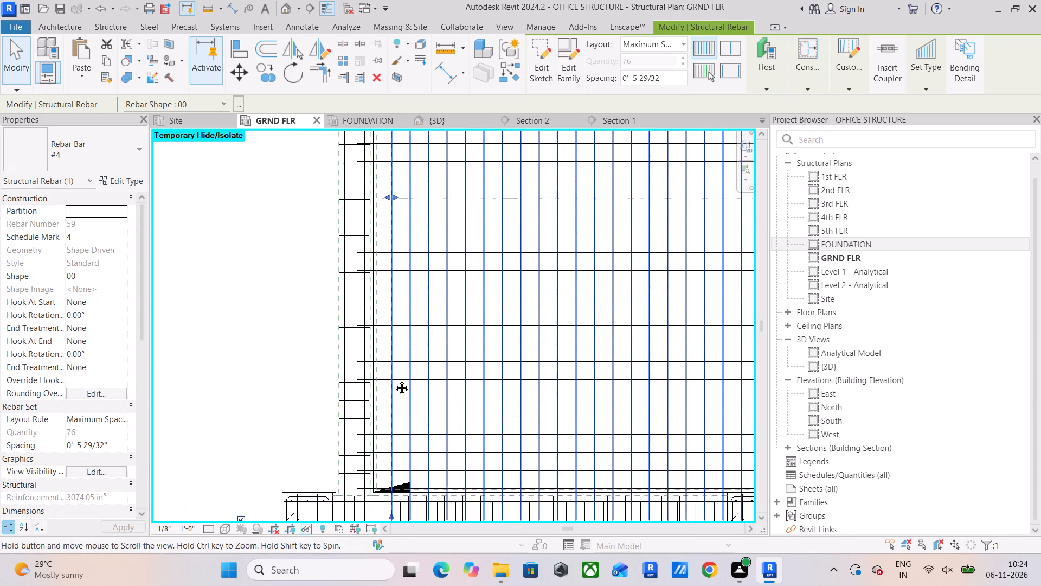
pyautogui.moveTo(394, 380); pyautogui.dragTo(394, 379, button='middle')
pyautogui.moveTo(391, 204); pyautogui.dragTo(390, 206)
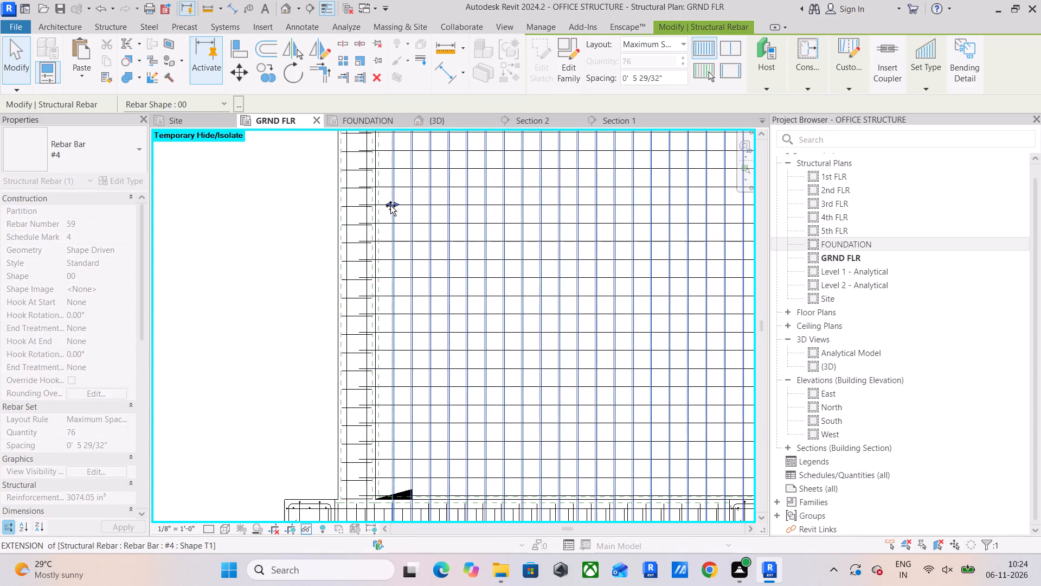
pyautogui.moveTo(390, 206); pyautogui.dragTo(382, 203)
pyautogui.scroll(5, 391, 430)
pyautogui.moveTo(392, 430); pyautogui.dragTo(497, 73, button='middle')
pyautogui.scroll(3, 457, 247)
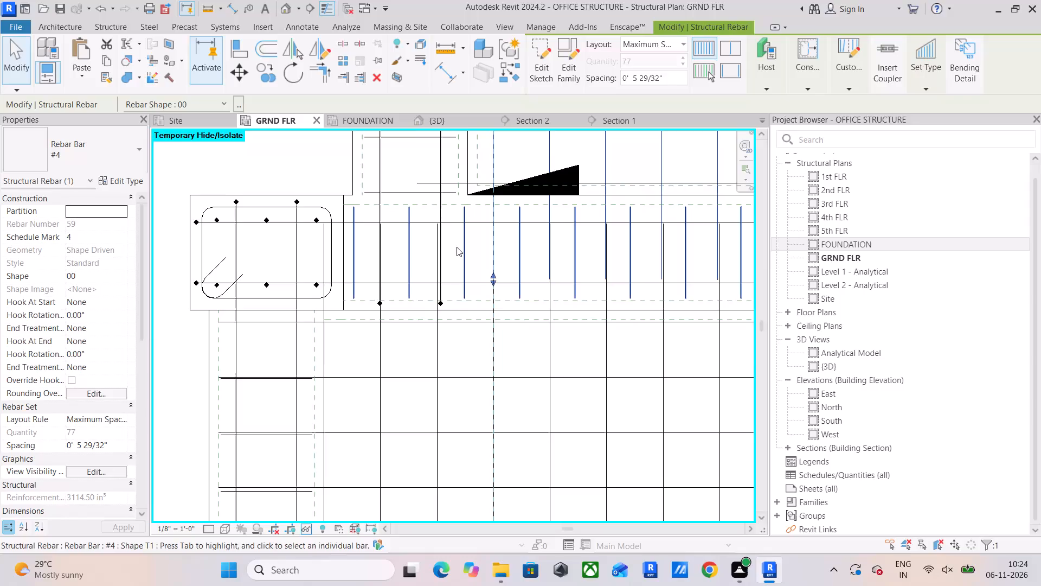
pyautogui.moveTo(457, 247); pyautogui.dragTo(447, 322, button='middle')
pyautogui.scroll(-1, 556, 292)
pyautogui.moveTo(556, 303); pyautogui.dragTo(508, 381, button='middle')
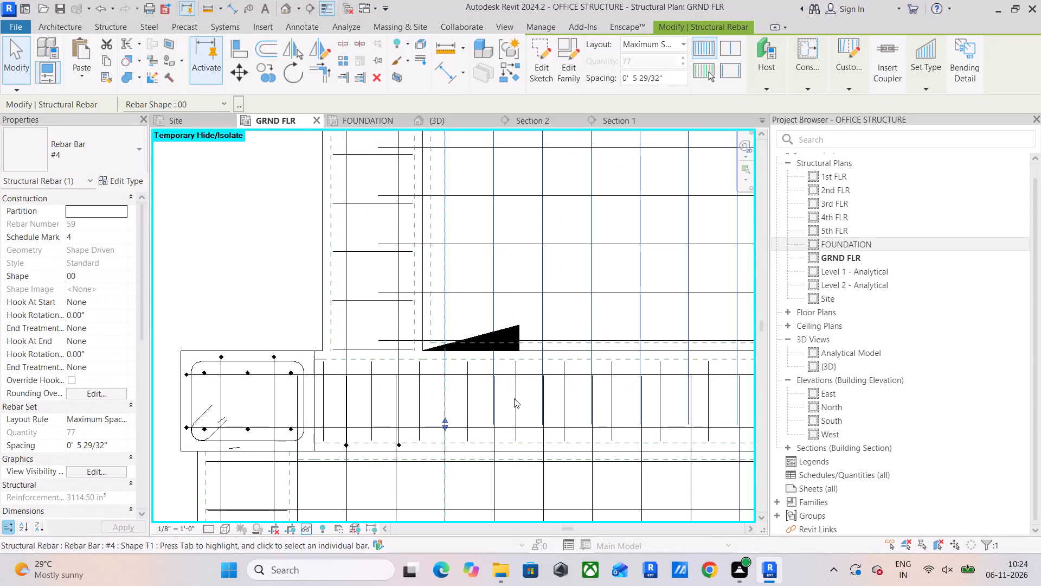
pyautogui.click(261, 250)
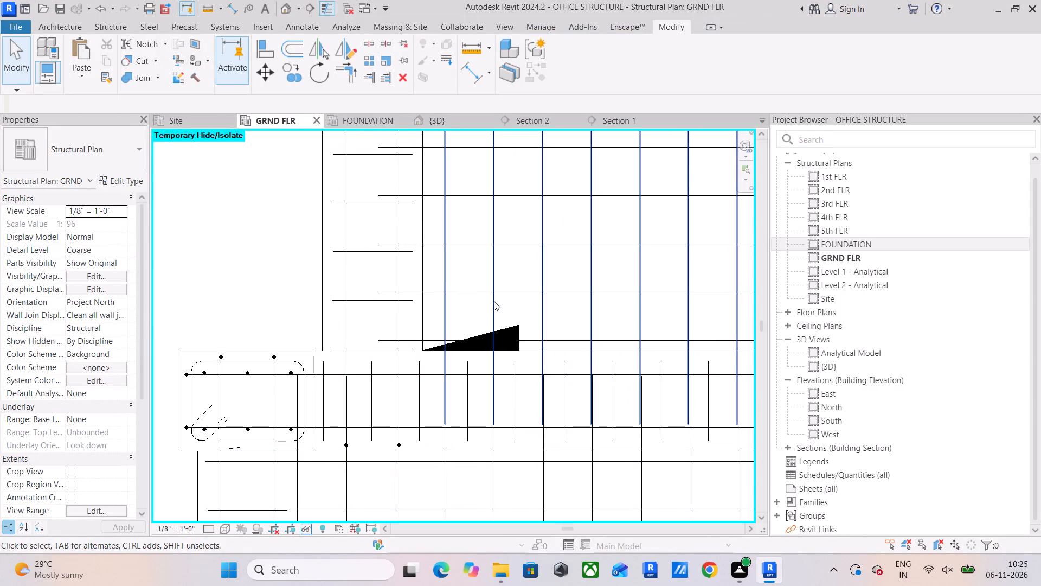
# Move the left end of the stirrup set in the beam beside the left corner column into line with the adjacent vertical bar.
pyautogui.click(471, 393)
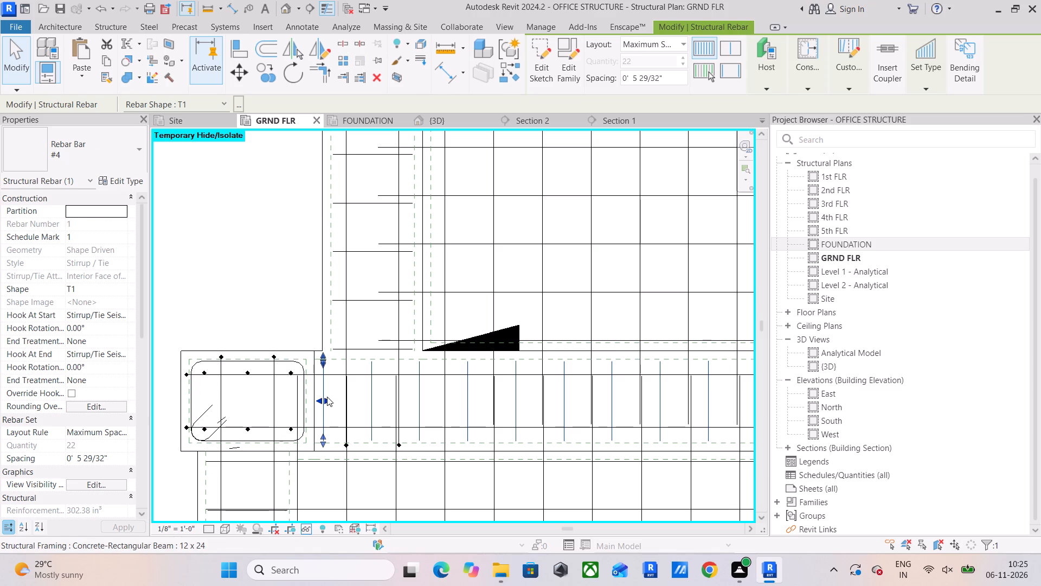
pyautogui.moveTo(326, 397); pyautogui.dragTo(347, 402)
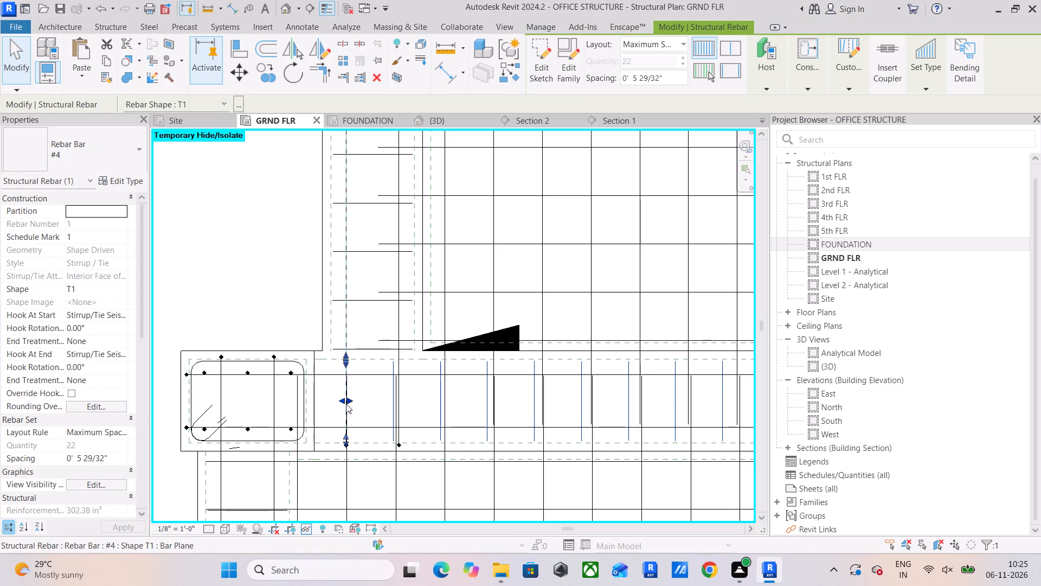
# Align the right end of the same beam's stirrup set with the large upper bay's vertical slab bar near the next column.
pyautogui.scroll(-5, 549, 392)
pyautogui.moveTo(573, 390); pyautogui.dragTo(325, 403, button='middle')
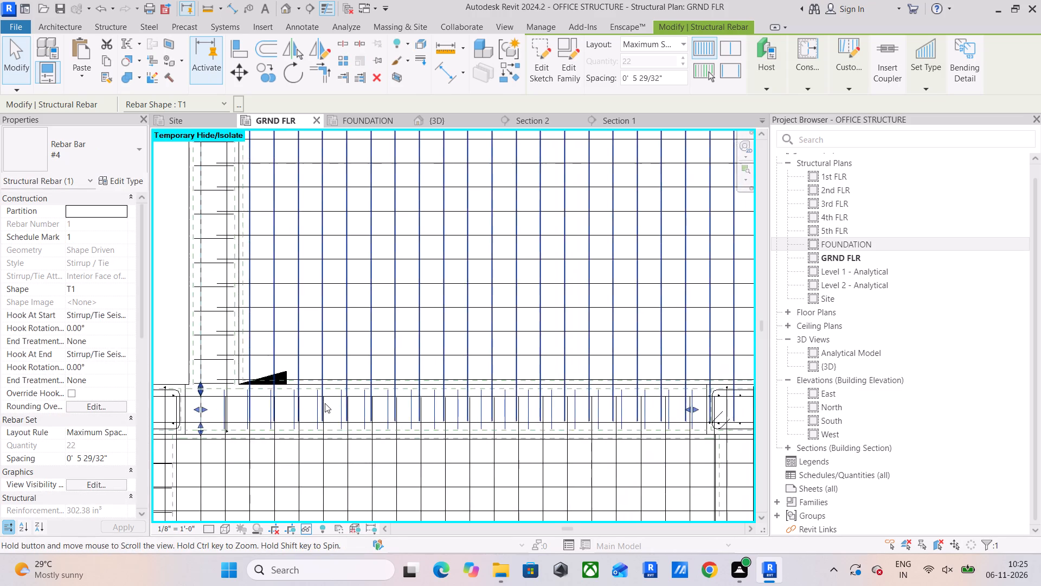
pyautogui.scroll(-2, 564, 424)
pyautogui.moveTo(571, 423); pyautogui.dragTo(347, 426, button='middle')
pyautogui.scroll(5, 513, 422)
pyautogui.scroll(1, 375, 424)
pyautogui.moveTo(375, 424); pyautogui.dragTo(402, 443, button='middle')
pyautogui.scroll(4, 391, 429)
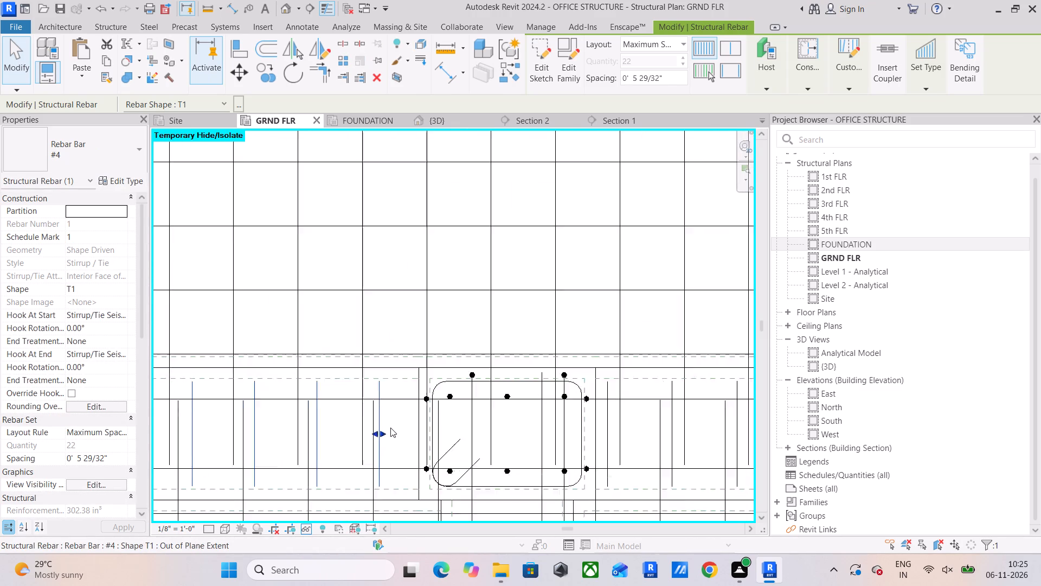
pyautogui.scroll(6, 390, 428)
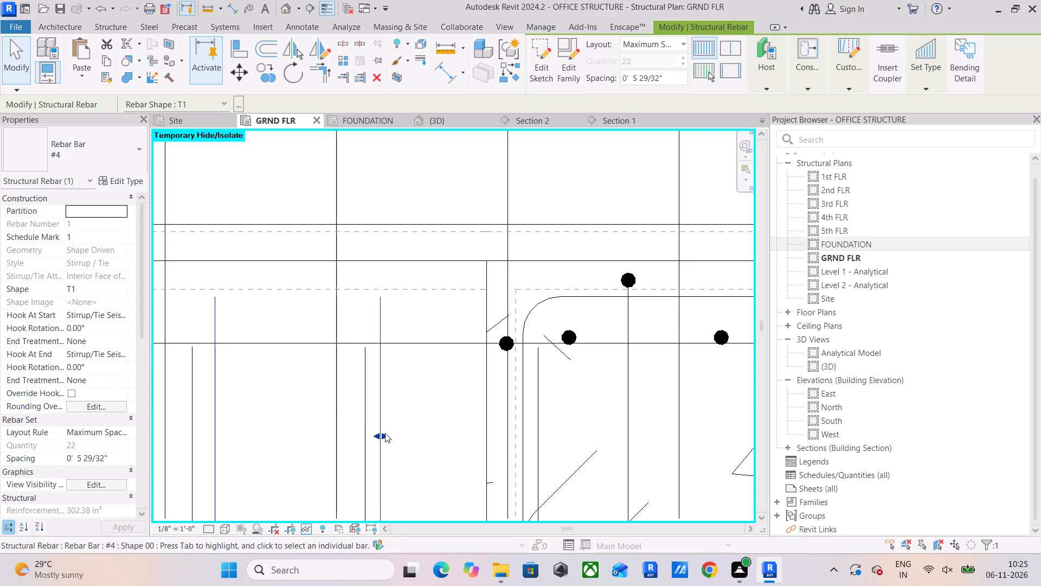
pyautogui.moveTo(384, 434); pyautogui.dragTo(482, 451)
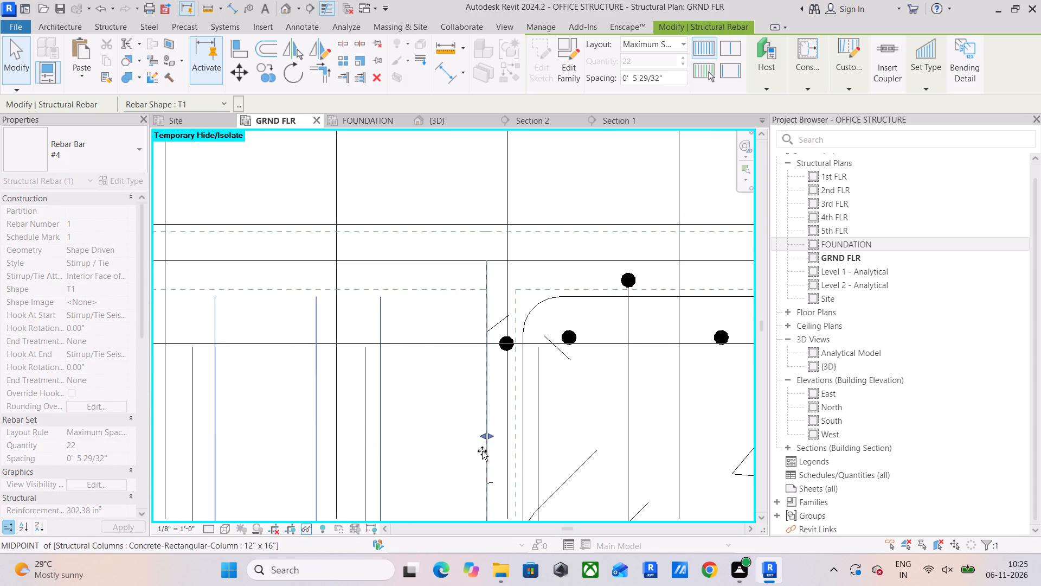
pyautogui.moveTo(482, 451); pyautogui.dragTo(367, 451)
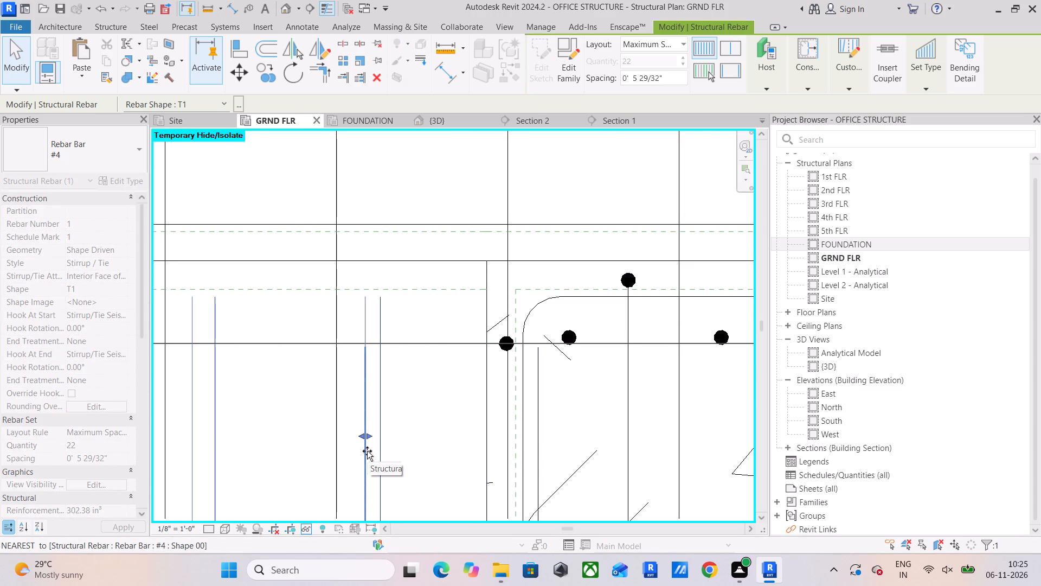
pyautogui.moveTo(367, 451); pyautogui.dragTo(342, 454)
# Shift the right end of the beam's stirrup set into line with the lower bay's vertical slab bar before the column.
pyautogui.click(364, 447)
pyautogui.scroll(-9, 366, 447)
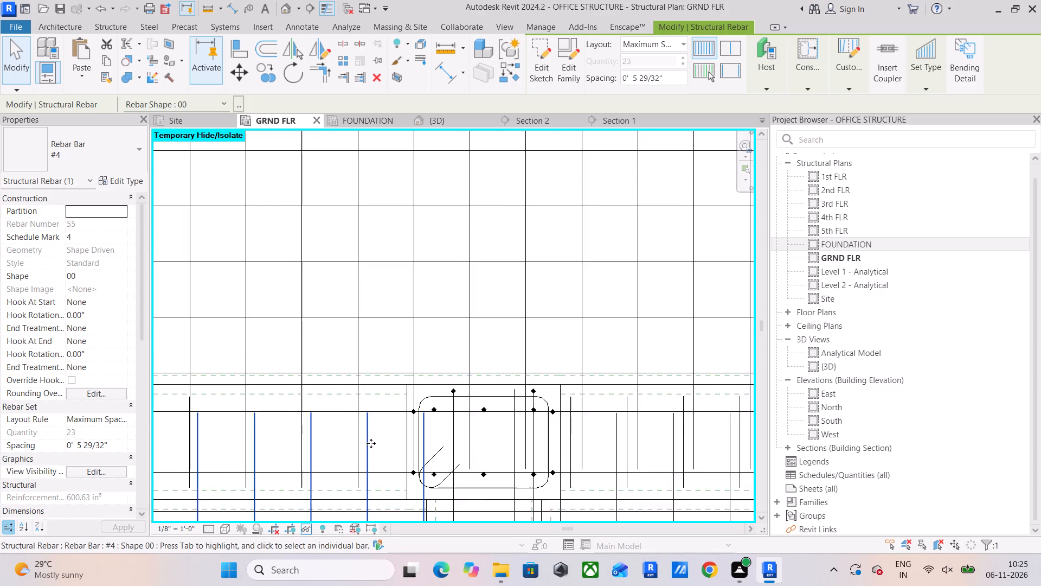
pyautogui.moveTo(372, 443); pyautogui.dragTo(471, 336, button='middle')
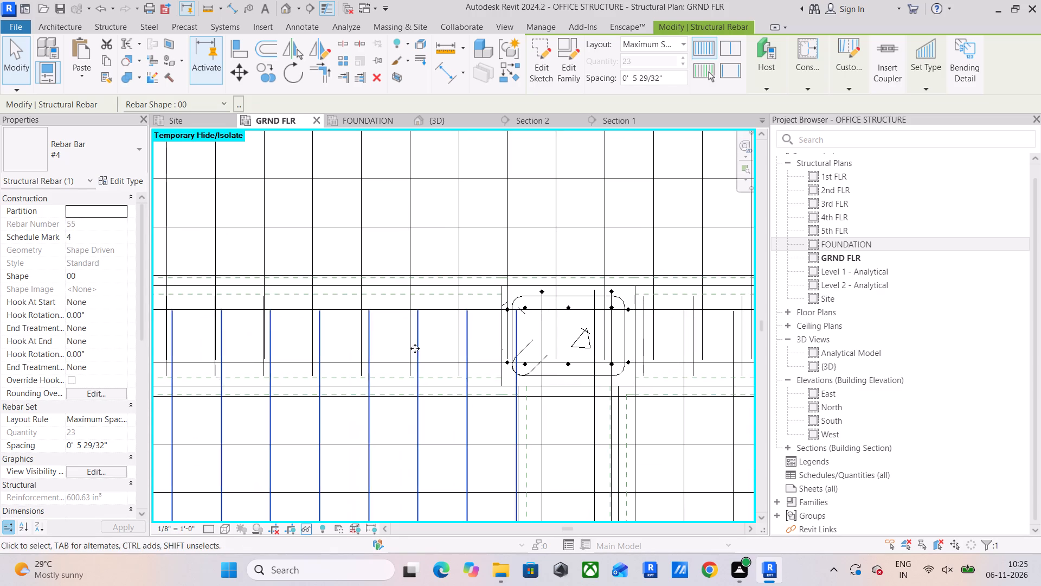
pyautogui.scroll(3, 401, 343)
pyautogui.click(412, 336)
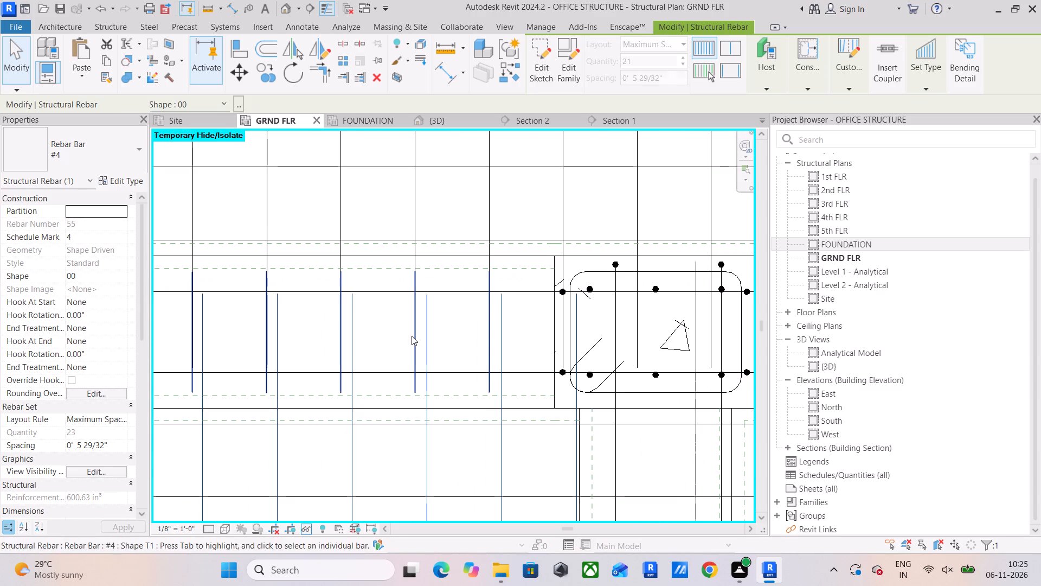
pyautogui.moveTo(494, 332); pyautogui.dragTo(501, 334)
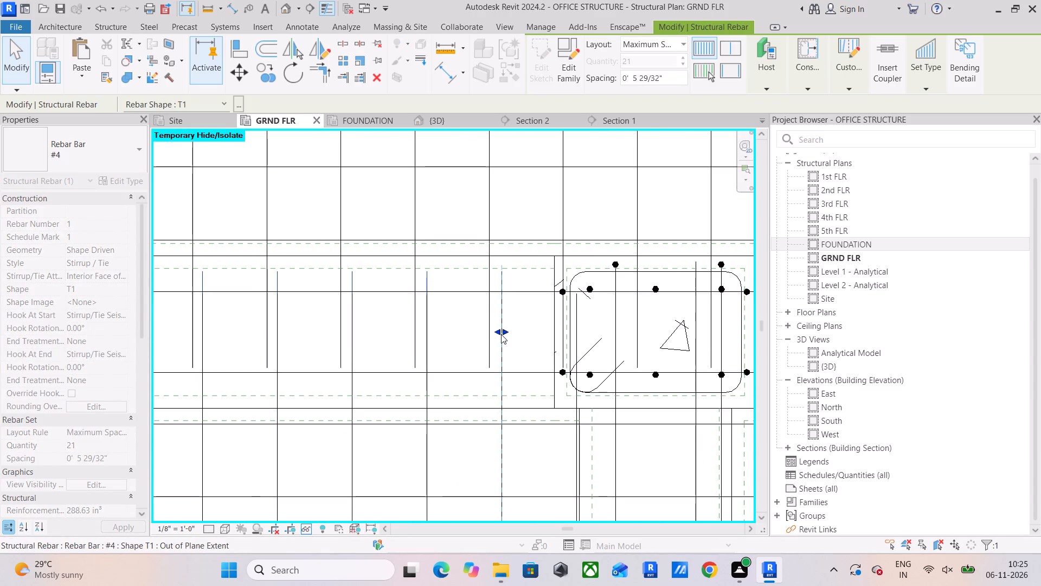
# Examine how the upper and lower bays' vertical slab bars line up with the beam's stirrups beside the left corner column.
pyautogui.scroll(-4, 502, 334)
pyautogui.moveTo(502, 334); pyautogui.dragTo(602, 346, button='middle')
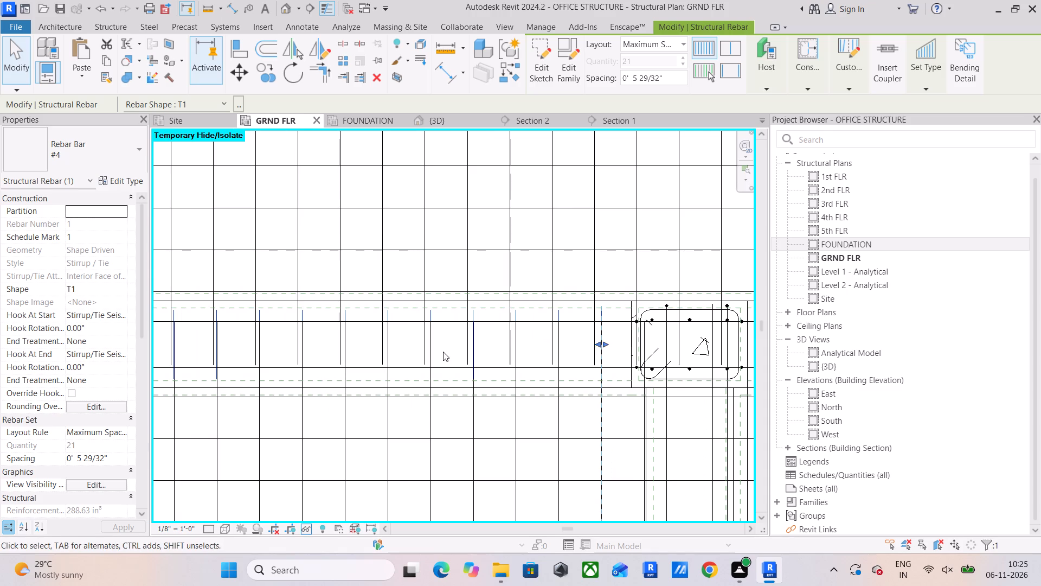
pyautogui.scroll(-3, 443, 352)
pyautogui.moveTo(444, 352); pyautogui.dragTo(692, 368, button='middle')
pyautogui.click(296, 295)
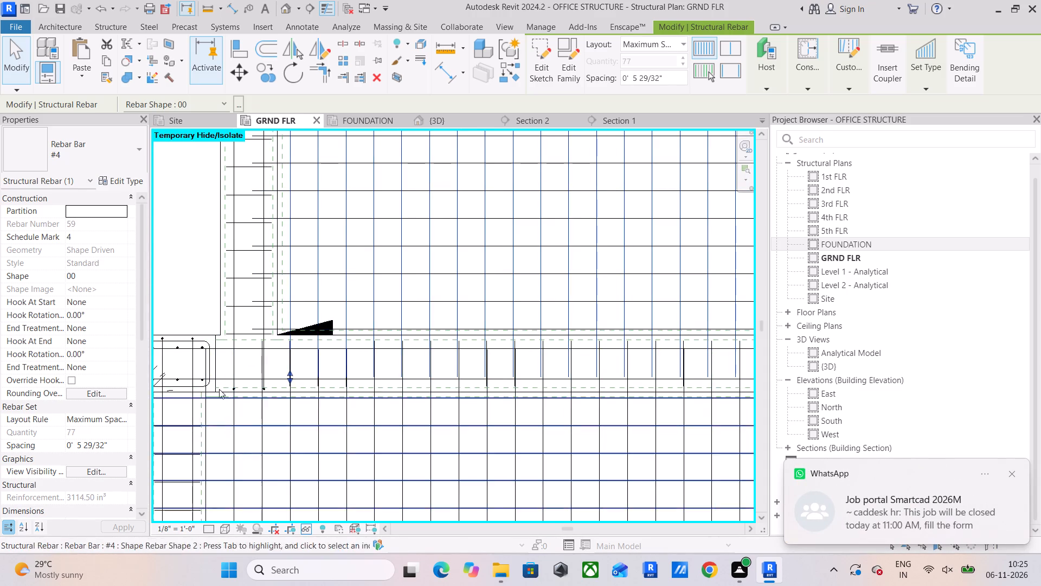
pyautogui.scroll(5, 219, 384)
pyautogui.moveTo(339, 333); pyautogui.dragTo(325, 414, button='middle')
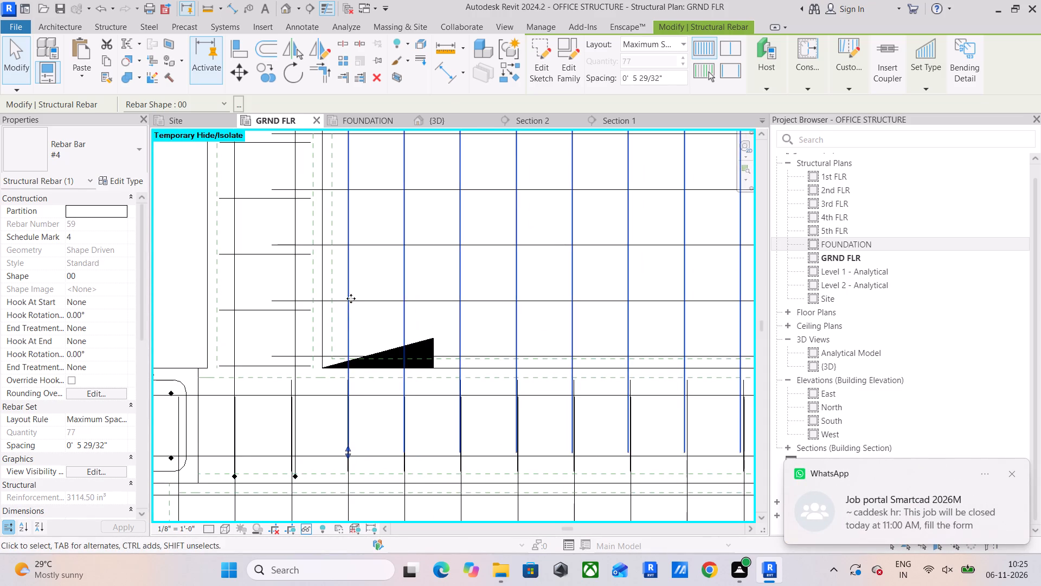
pyautogui.scroll(-7, 342, 281)
pyautogui.moveTo(342, 281); pyautogui.dragTo(320, 345, button='middle')
pyautogui.scroll(6, 335, 429)
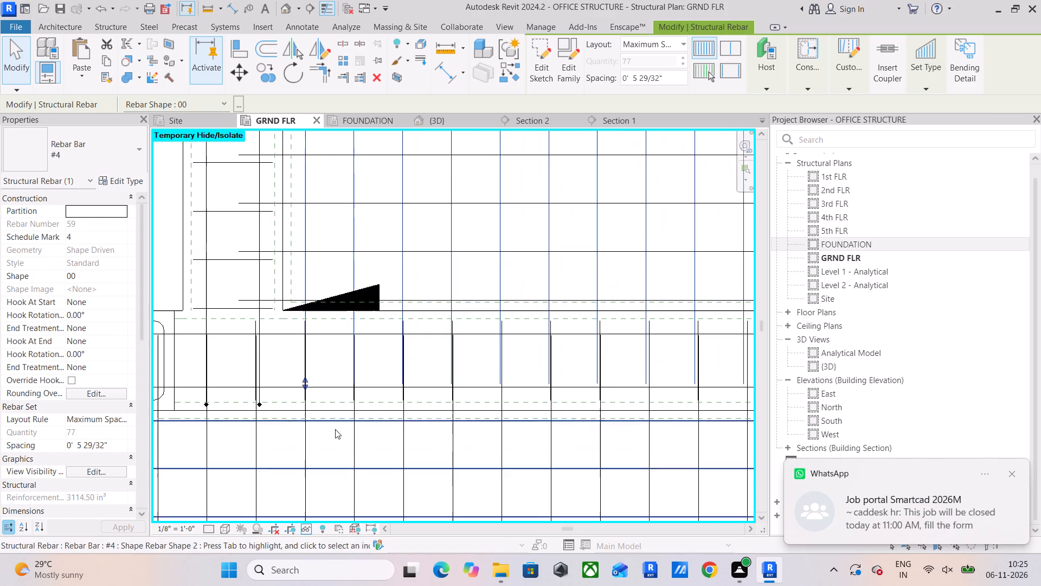
pyautogui.scroll(10, 311, 374)
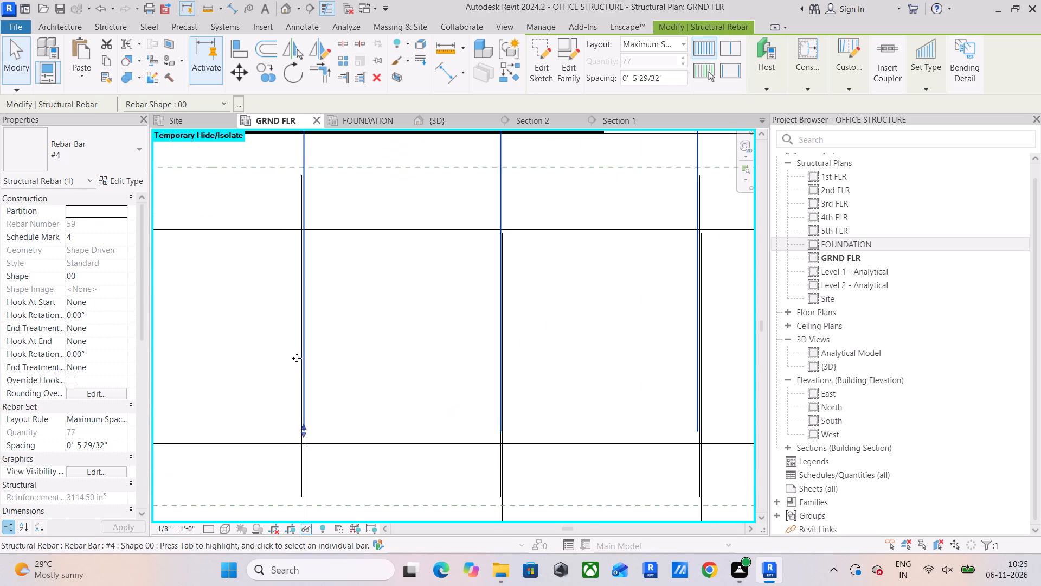
pyautogui.click(308, 491)
pyautogui.scroll(-4, 336, 435)
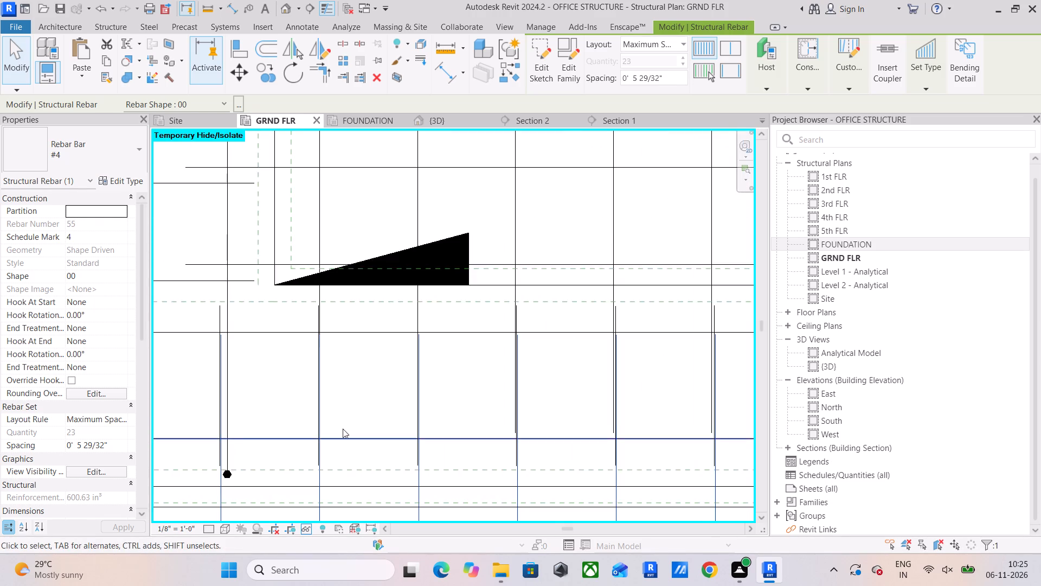
pyautogui.scroll(-5, 343, 429)
pyautogui.moveTo(355, 418); pyautogui.dragTo(412, 387, button='middle')
pyautogui.scroll(6, 309, 406)
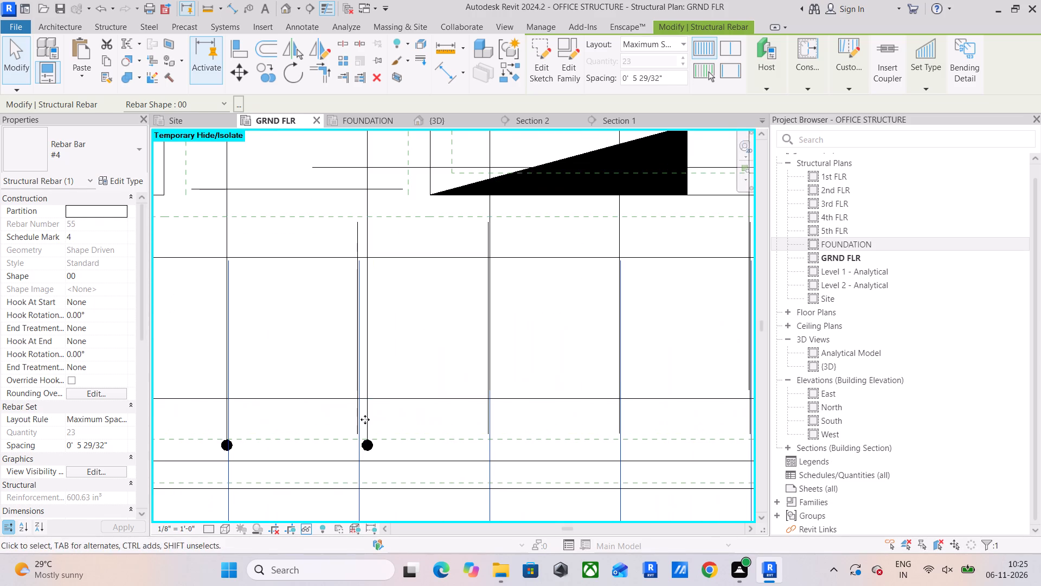
pyautogui.scroll(-4, 370, 393)
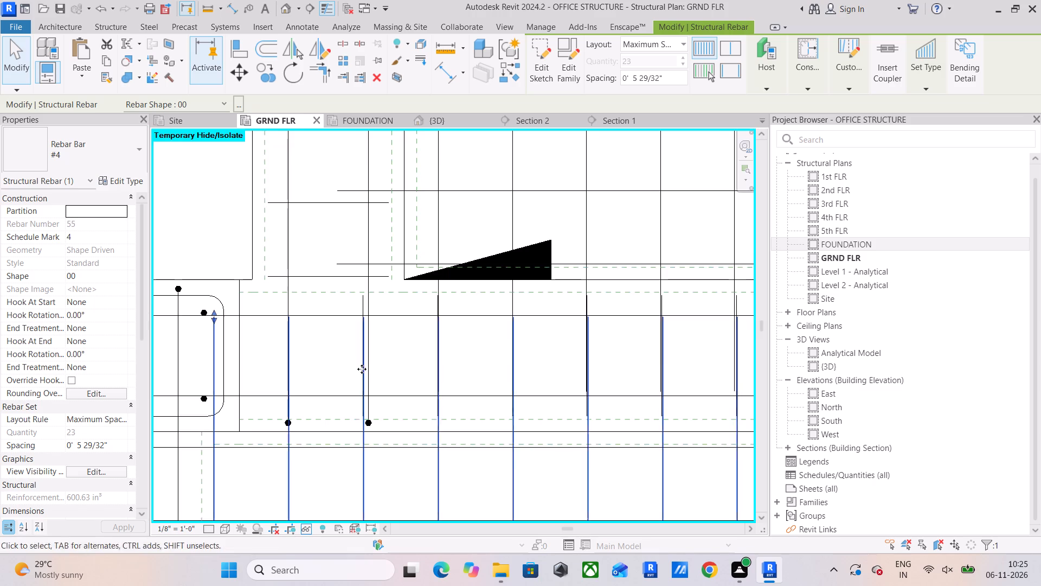
pyautogui.scroll(4, 363, 367)
pyautogui.click(361, 335)
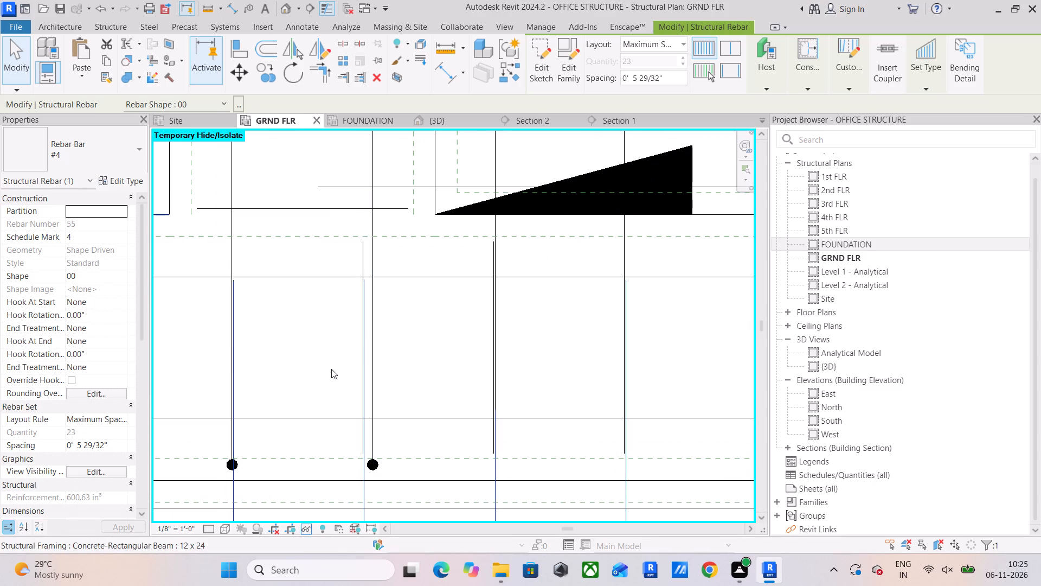
pyautogui.scroll(-5, 312, 388)
pyautogui.scroll(-5, 258, 376)
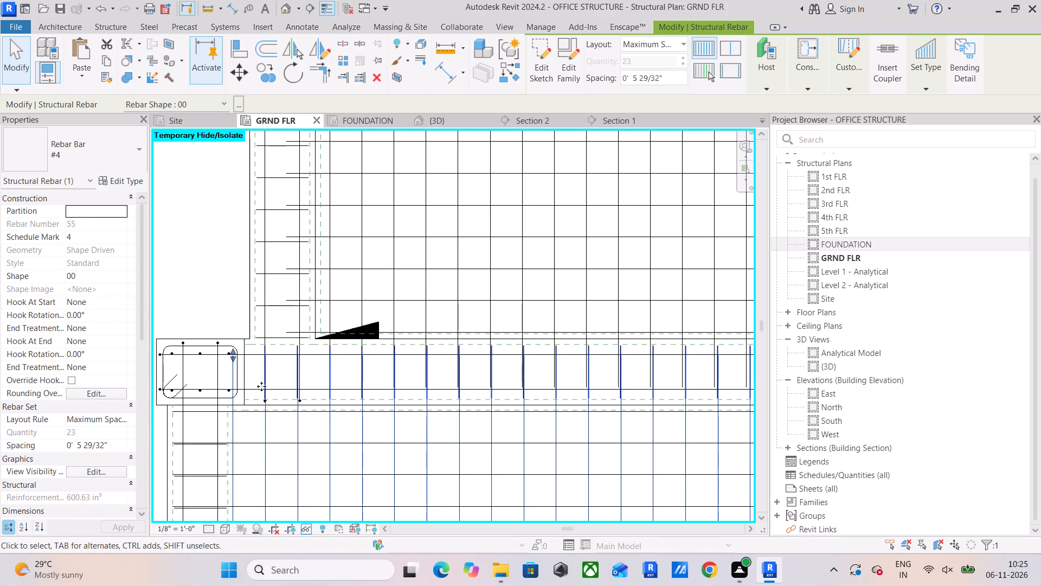
pyautogui.scroll(10, 303, 377)
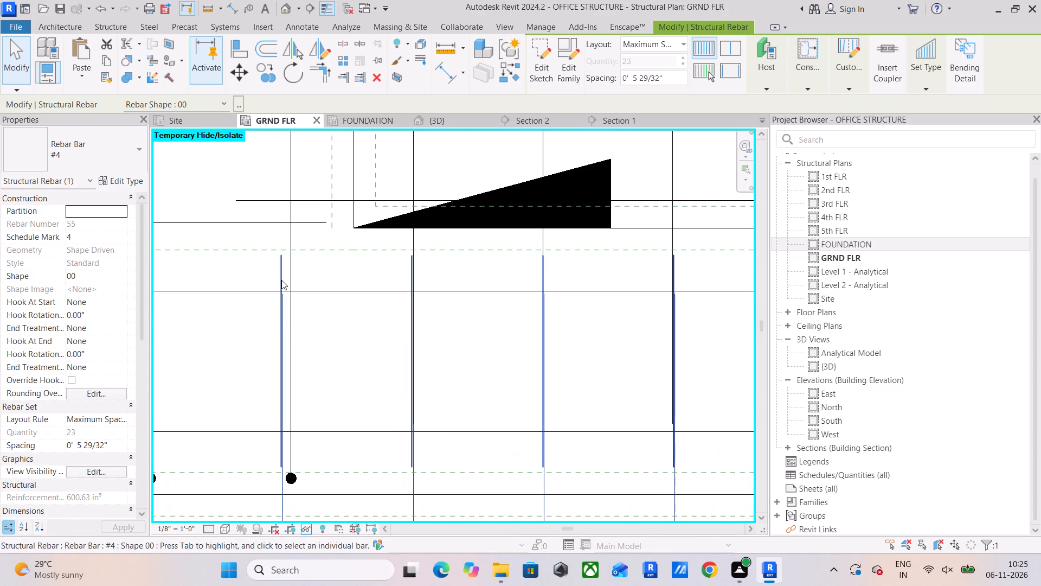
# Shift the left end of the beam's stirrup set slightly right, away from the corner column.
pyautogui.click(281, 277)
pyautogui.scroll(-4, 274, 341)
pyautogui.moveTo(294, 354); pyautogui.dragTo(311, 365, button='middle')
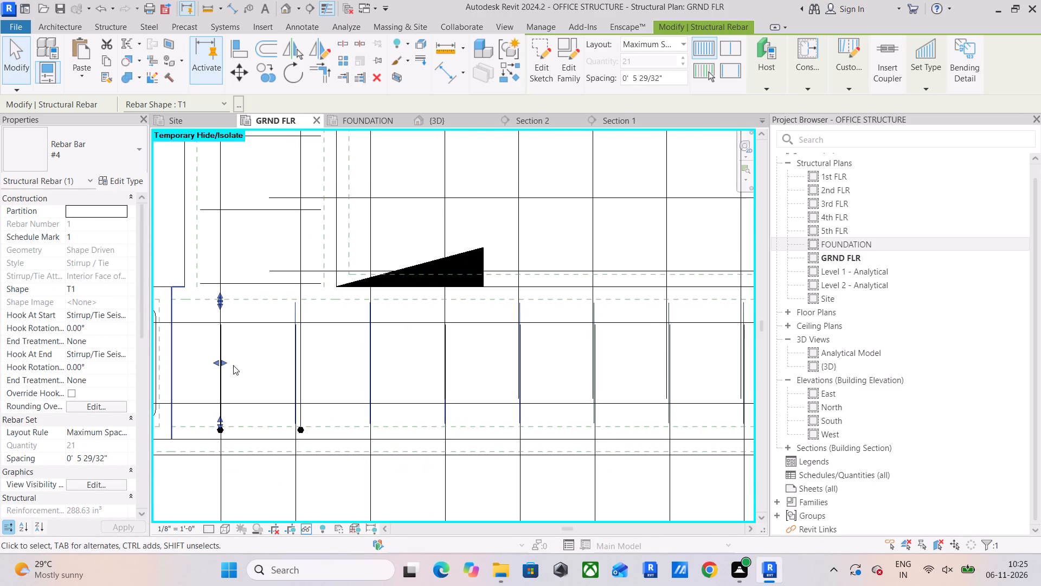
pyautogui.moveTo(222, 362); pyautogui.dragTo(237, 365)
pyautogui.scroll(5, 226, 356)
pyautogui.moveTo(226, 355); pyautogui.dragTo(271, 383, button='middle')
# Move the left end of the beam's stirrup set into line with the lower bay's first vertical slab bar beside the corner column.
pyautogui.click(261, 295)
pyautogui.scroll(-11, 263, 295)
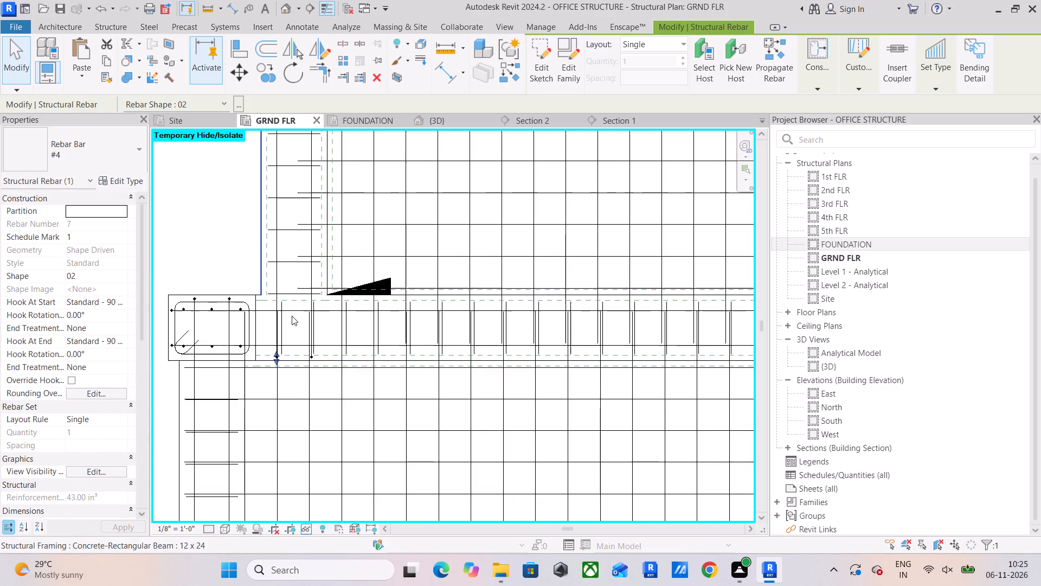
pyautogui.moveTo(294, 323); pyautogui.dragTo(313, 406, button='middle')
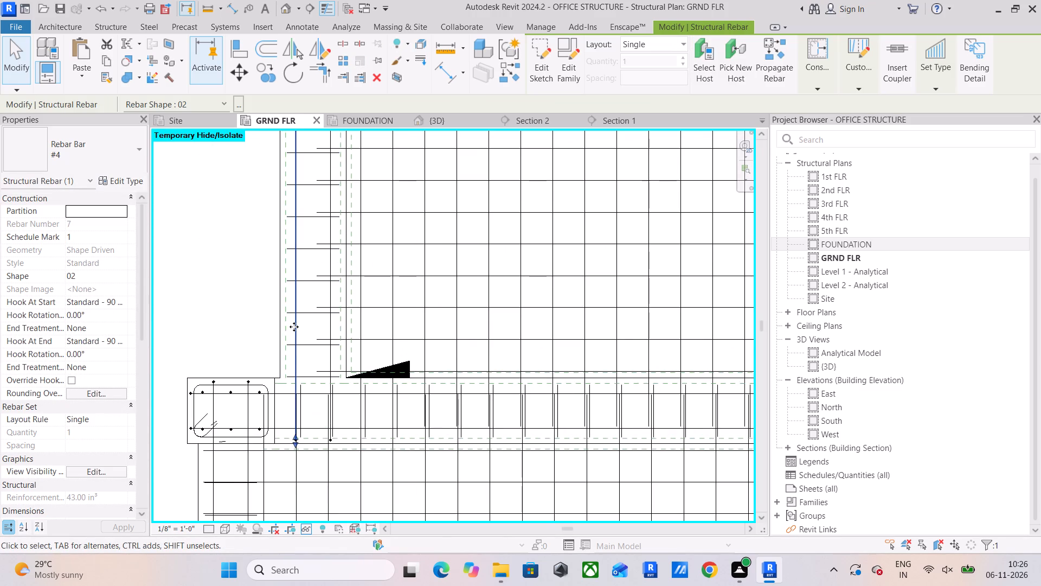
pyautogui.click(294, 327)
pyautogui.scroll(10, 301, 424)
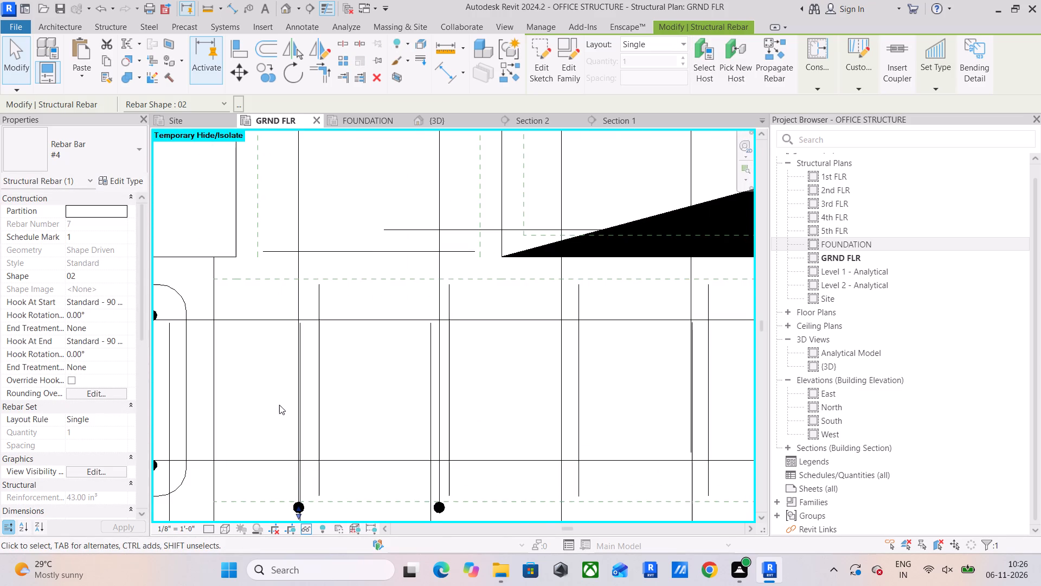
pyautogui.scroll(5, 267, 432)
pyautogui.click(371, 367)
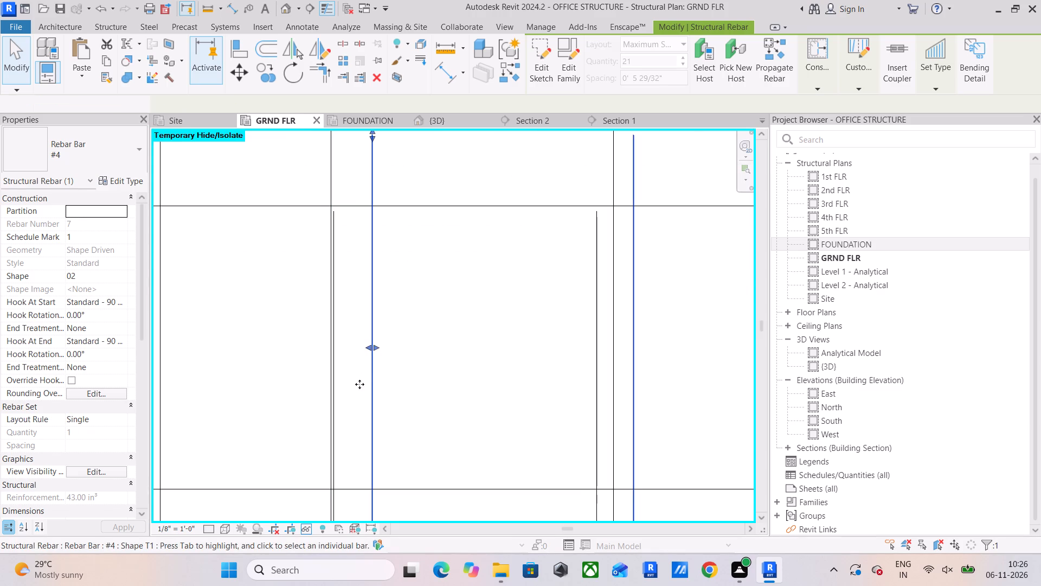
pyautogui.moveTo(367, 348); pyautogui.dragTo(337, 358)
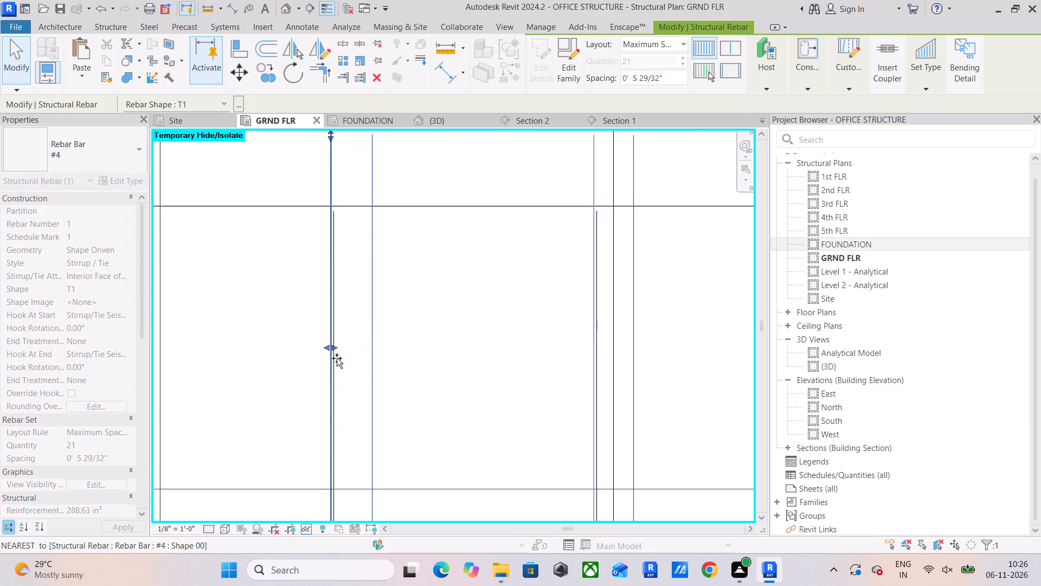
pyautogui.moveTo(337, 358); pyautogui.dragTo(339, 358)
# Examine the lower bay's vertical slab bars and the left edge beam's hooked bars against the stirrups near the corner column.
pyautogui.scroll(-5, 434, 325)
pyautogui.moveTo(434, 325); pyautogui.dragTo(430, 351, button='middle')
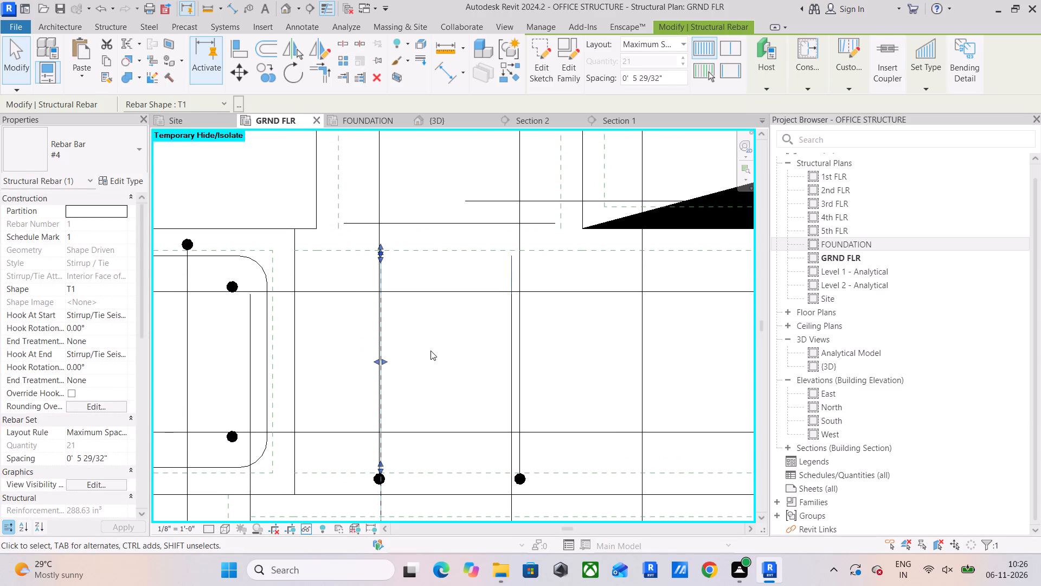
pyautogui.moveTo(470, 351); pyautogui.dragTo(394, 199, button='middle')
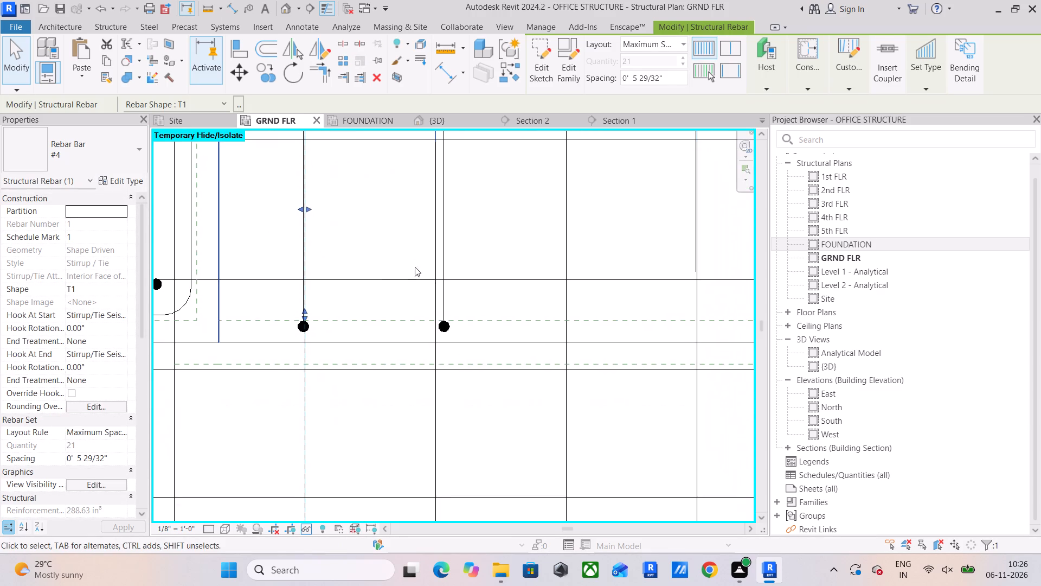
pyautogui.click(304, 385)
pyautogui.moveTo(348, 273); pyautogui.dragTo(382, 482, button='middle')
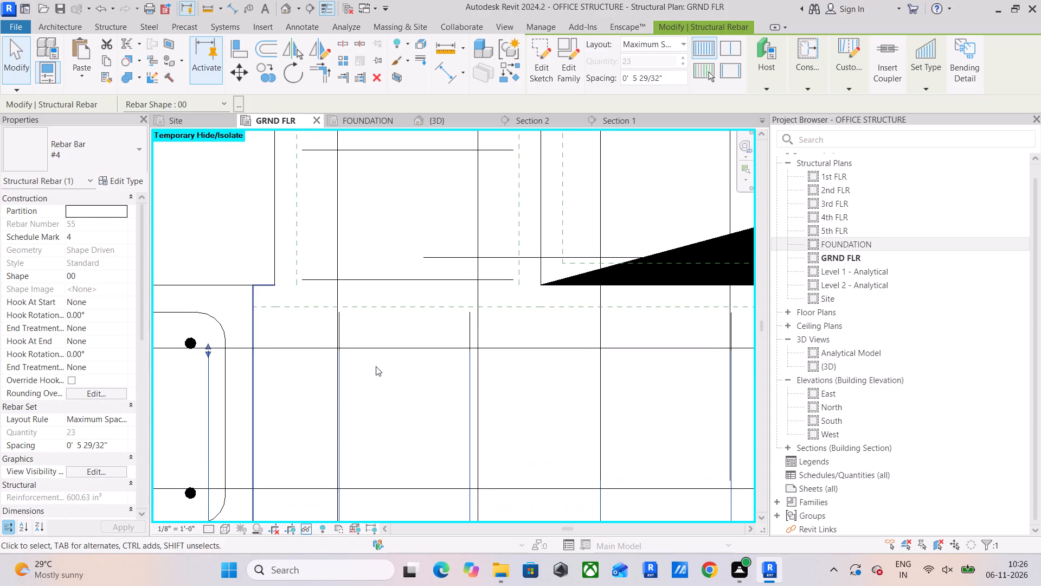
pyautogui.scroll(1, 403, 441)
pyautogui.moveTo(412, 438); pyautogui.dragTo(380, 246, button='middle')
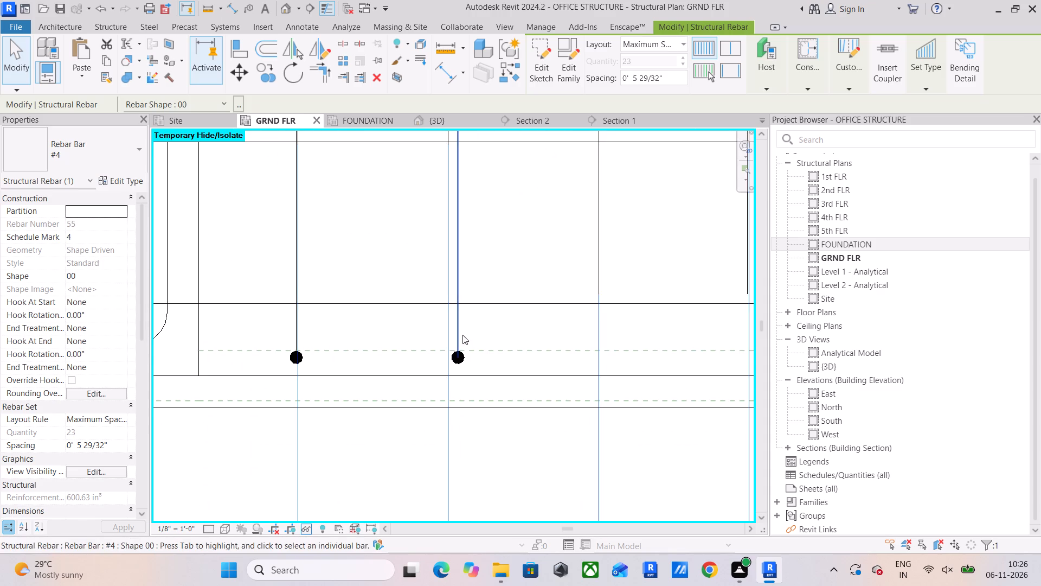
pyautogui.click(459, 295)
pyautogui.click(459, 286)
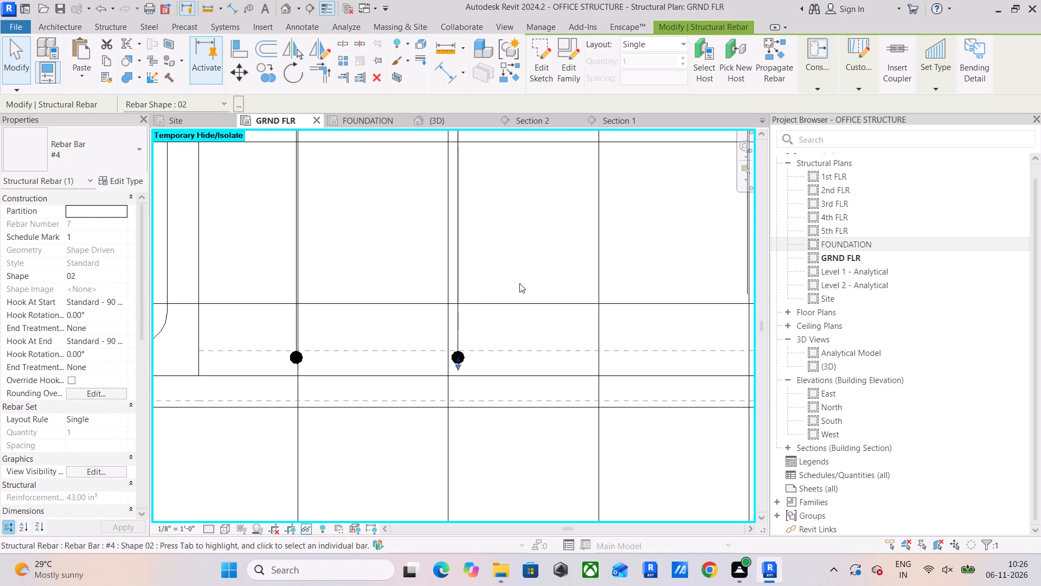
pyautogui.moveTo(536, 226); pyautogui.dragTo(531, 232)
pyautogui.click(460, 272)
pyautogui.scroll(-4, 486, 302)
pyautogui.moveTo(518, 305); pyautogui.dragTo(458, 372, button='middle')
pyautogui.scroll(-5, 460, 354)
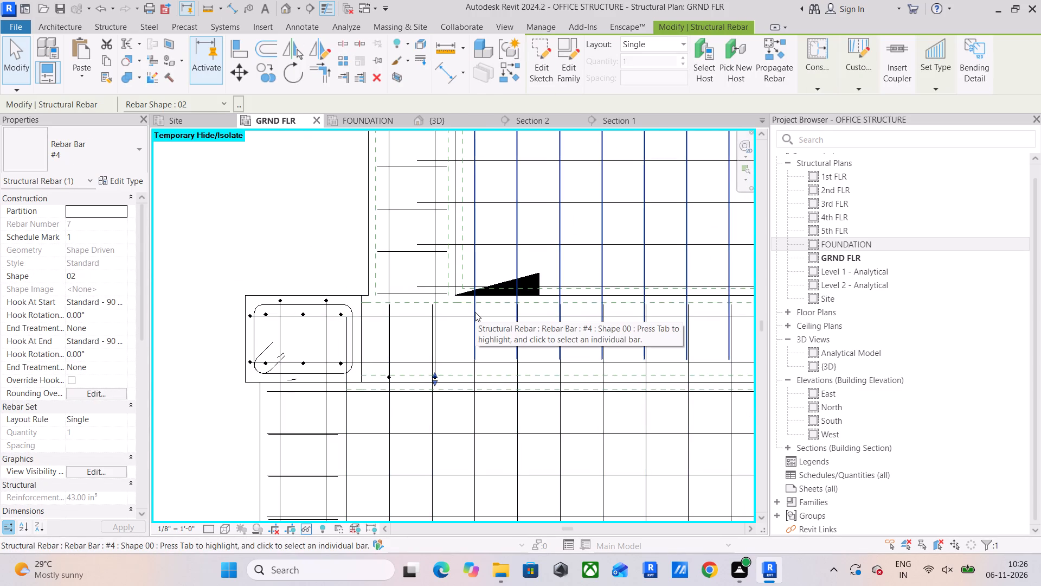
pyautogui.scroll(5, 436, 309)
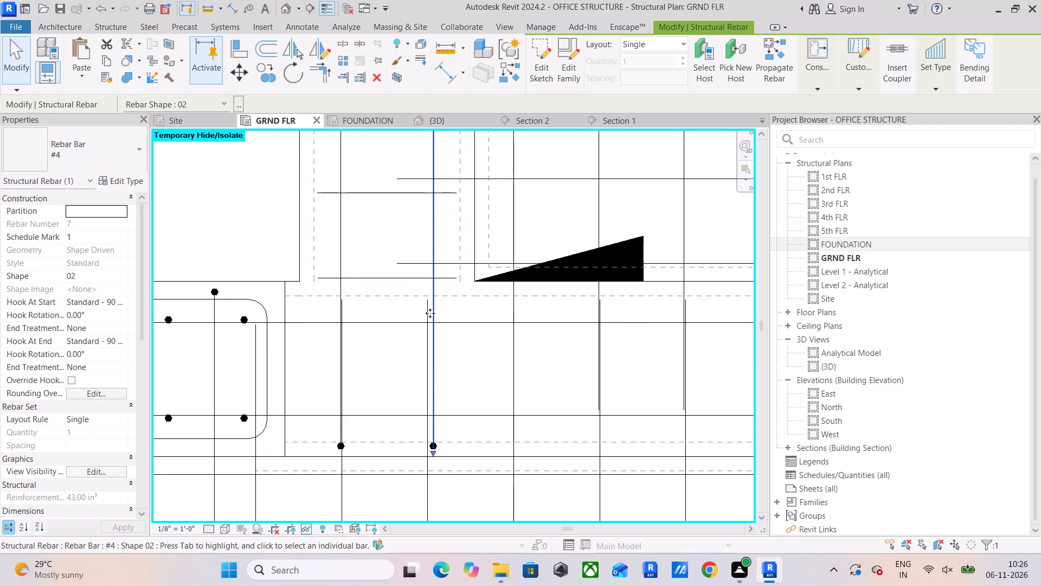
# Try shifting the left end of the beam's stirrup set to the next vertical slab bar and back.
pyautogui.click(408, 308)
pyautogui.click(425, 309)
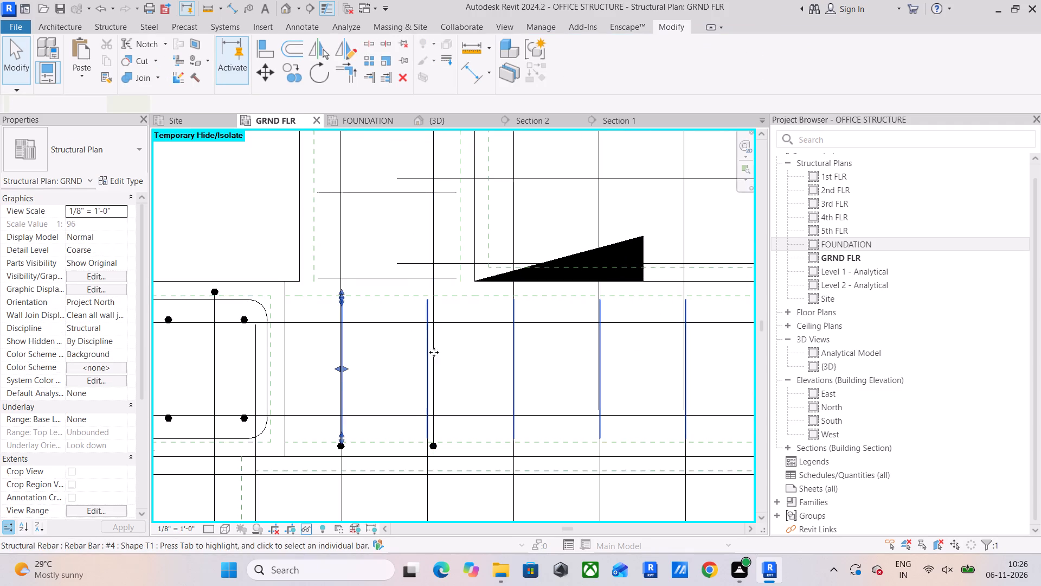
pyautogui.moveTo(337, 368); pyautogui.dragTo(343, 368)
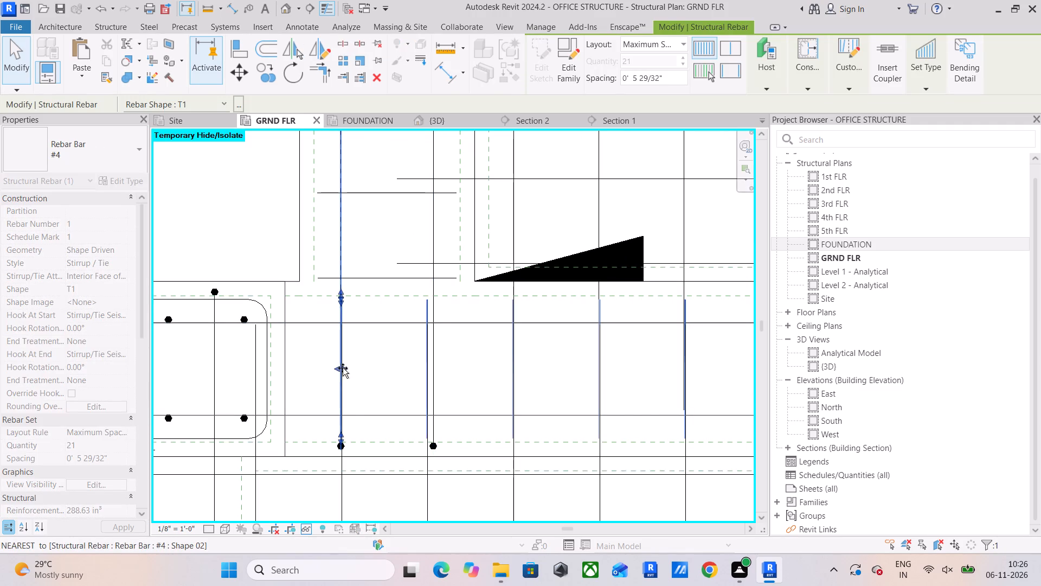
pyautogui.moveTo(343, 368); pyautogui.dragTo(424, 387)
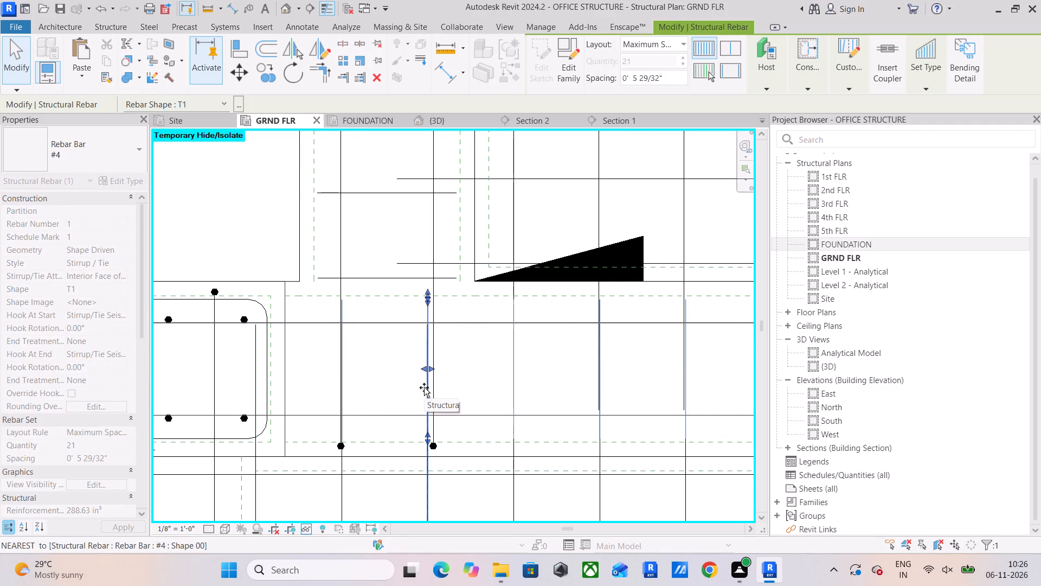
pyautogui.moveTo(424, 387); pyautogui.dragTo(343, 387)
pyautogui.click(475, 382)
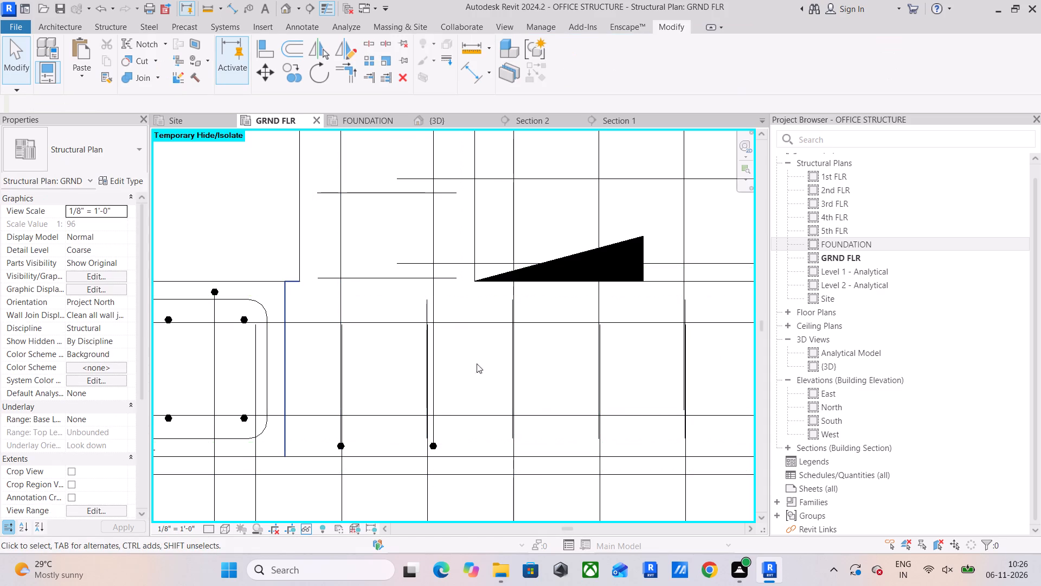
# Shorten the beam's stirrup set by moving its left end into line with the lower bay's second vertical slab bar from the corner column.
pyautogui.click(426, 313)
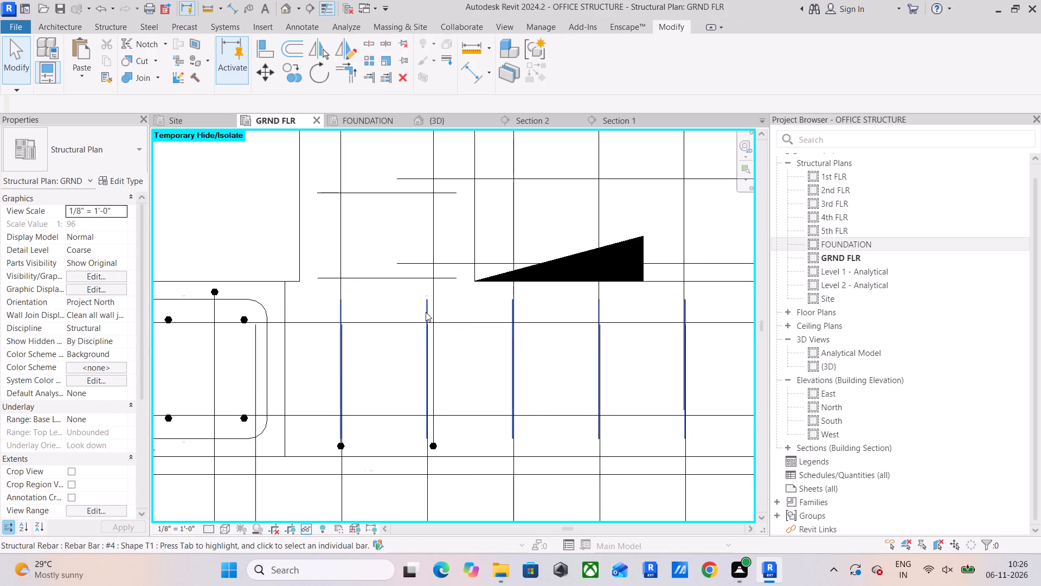
pyautogui.moveTo(345, 367); pyautogui.dragTo(422, 381)
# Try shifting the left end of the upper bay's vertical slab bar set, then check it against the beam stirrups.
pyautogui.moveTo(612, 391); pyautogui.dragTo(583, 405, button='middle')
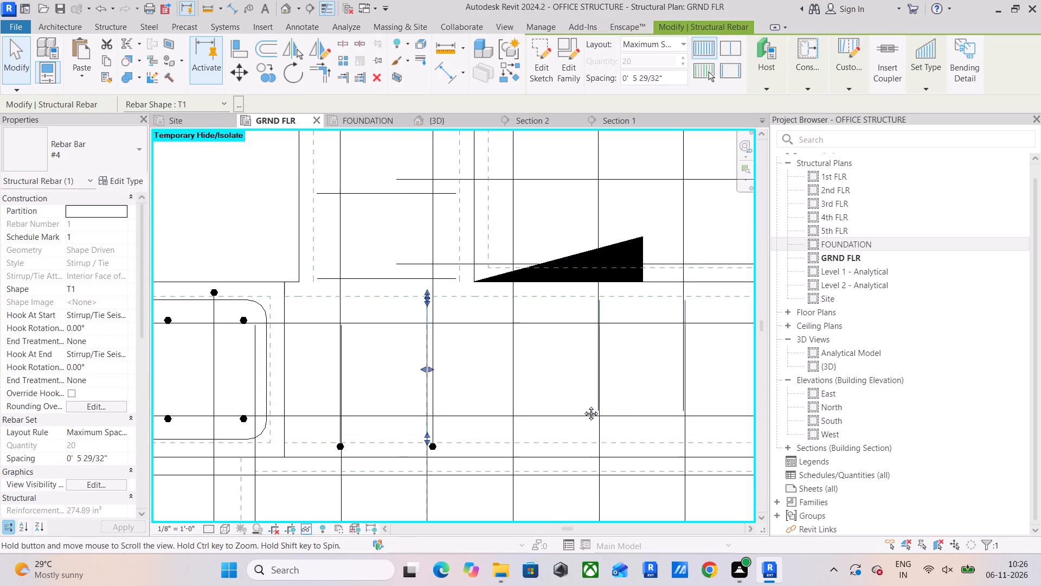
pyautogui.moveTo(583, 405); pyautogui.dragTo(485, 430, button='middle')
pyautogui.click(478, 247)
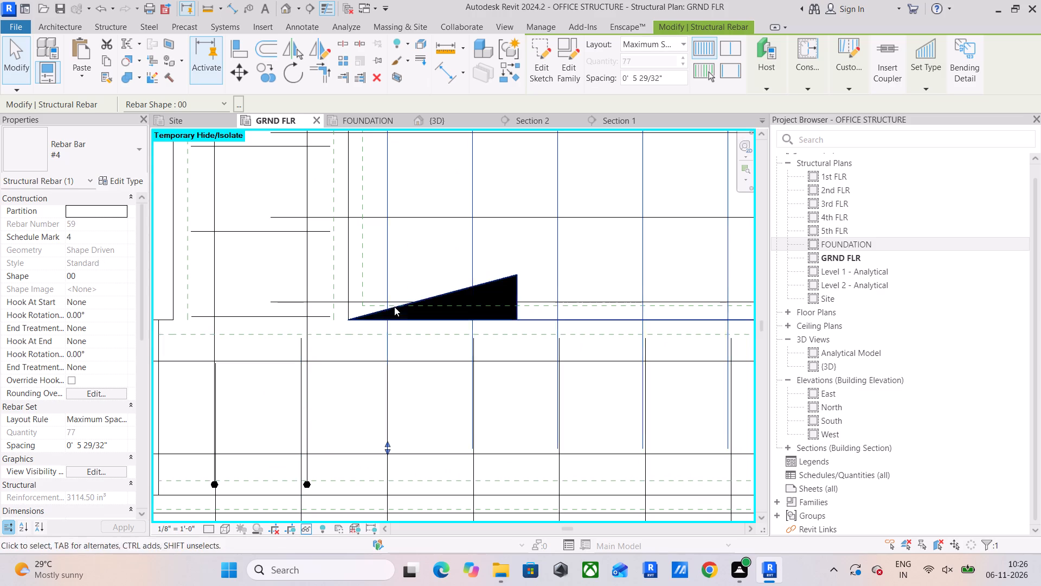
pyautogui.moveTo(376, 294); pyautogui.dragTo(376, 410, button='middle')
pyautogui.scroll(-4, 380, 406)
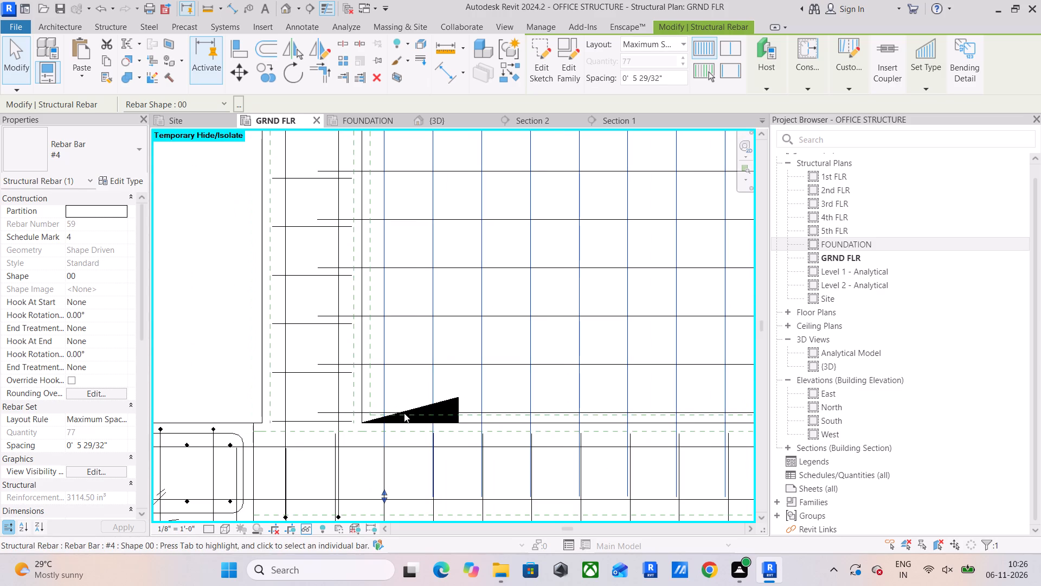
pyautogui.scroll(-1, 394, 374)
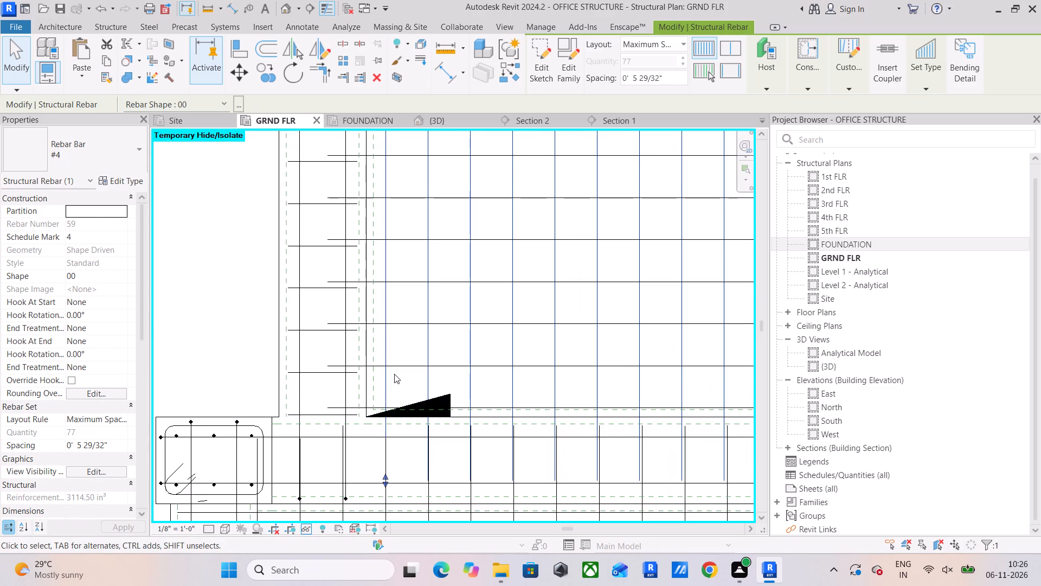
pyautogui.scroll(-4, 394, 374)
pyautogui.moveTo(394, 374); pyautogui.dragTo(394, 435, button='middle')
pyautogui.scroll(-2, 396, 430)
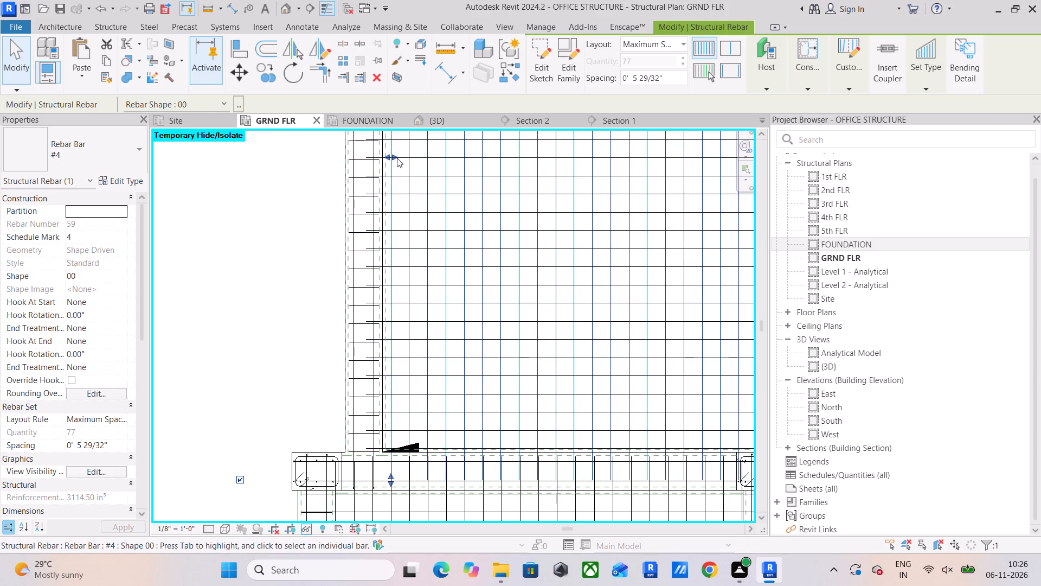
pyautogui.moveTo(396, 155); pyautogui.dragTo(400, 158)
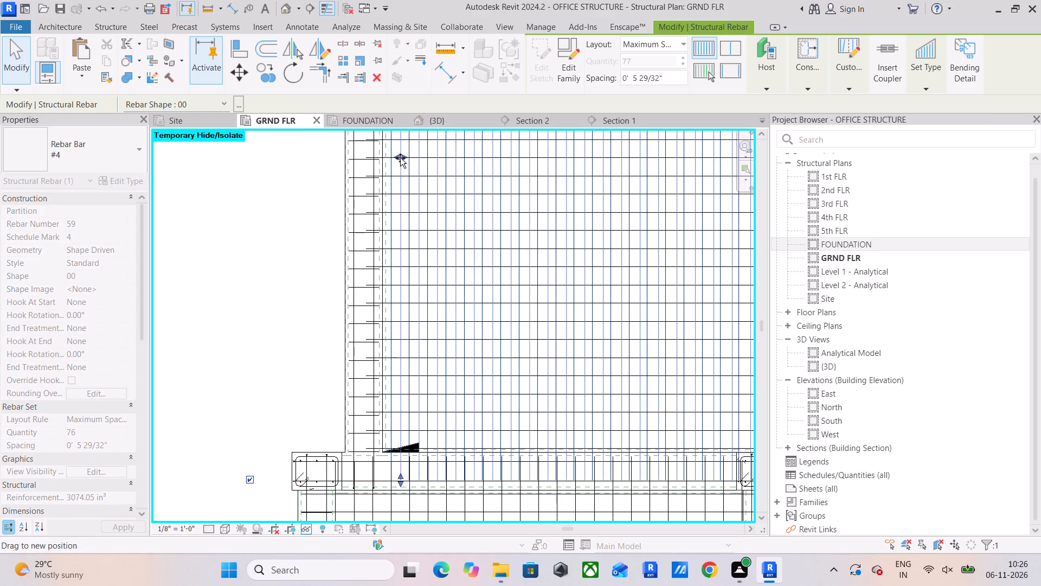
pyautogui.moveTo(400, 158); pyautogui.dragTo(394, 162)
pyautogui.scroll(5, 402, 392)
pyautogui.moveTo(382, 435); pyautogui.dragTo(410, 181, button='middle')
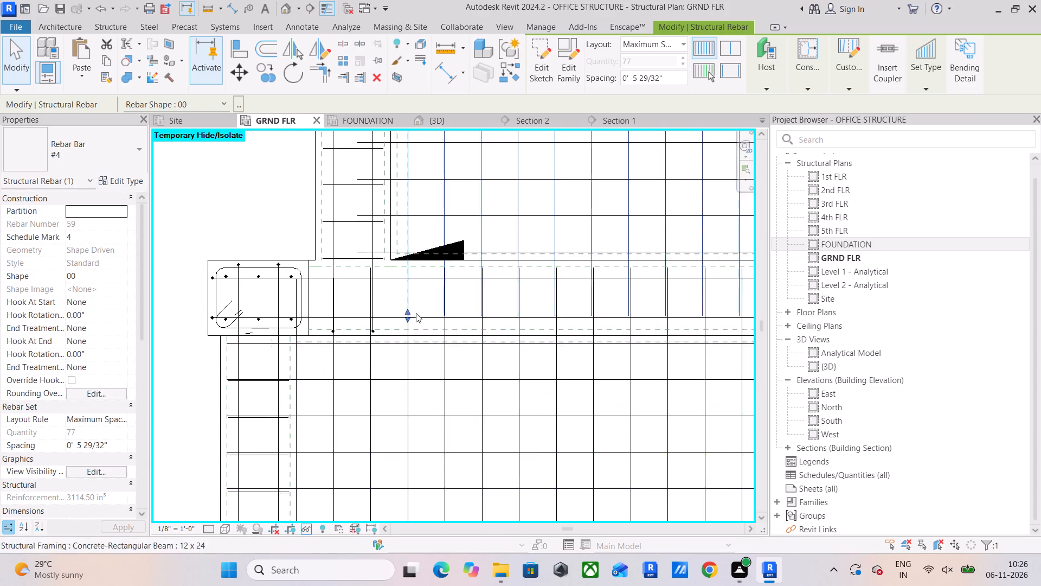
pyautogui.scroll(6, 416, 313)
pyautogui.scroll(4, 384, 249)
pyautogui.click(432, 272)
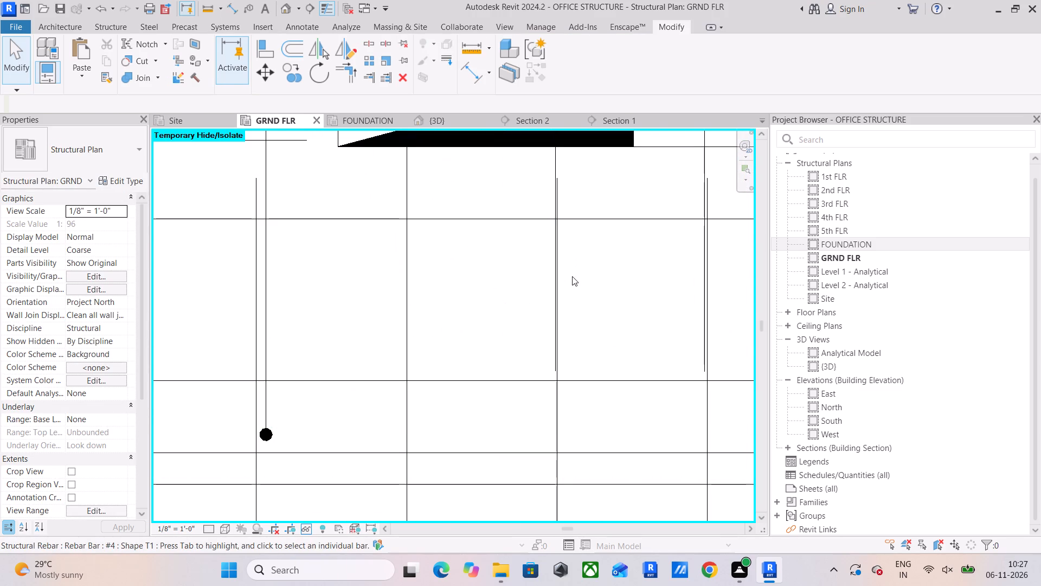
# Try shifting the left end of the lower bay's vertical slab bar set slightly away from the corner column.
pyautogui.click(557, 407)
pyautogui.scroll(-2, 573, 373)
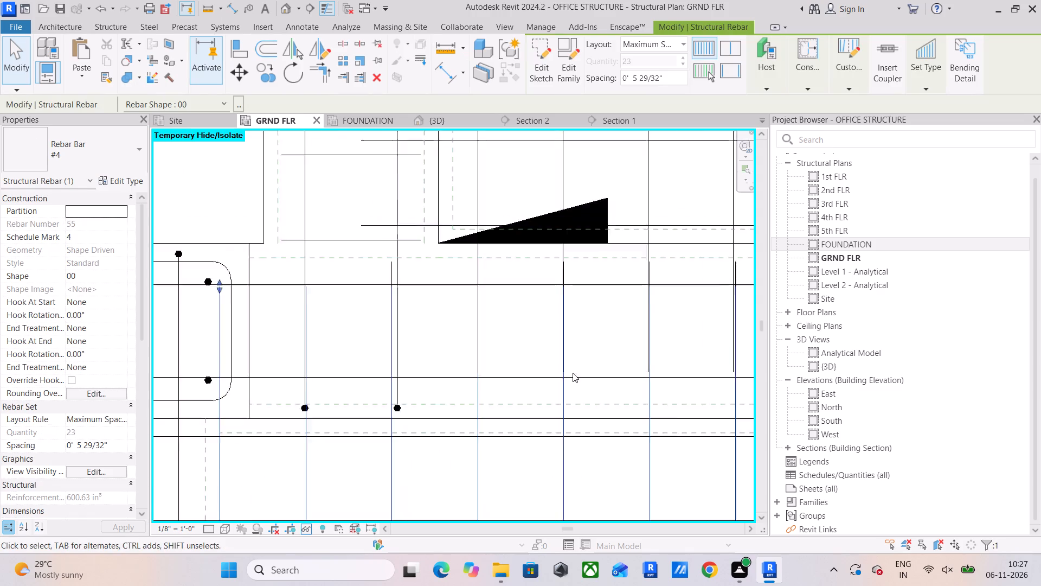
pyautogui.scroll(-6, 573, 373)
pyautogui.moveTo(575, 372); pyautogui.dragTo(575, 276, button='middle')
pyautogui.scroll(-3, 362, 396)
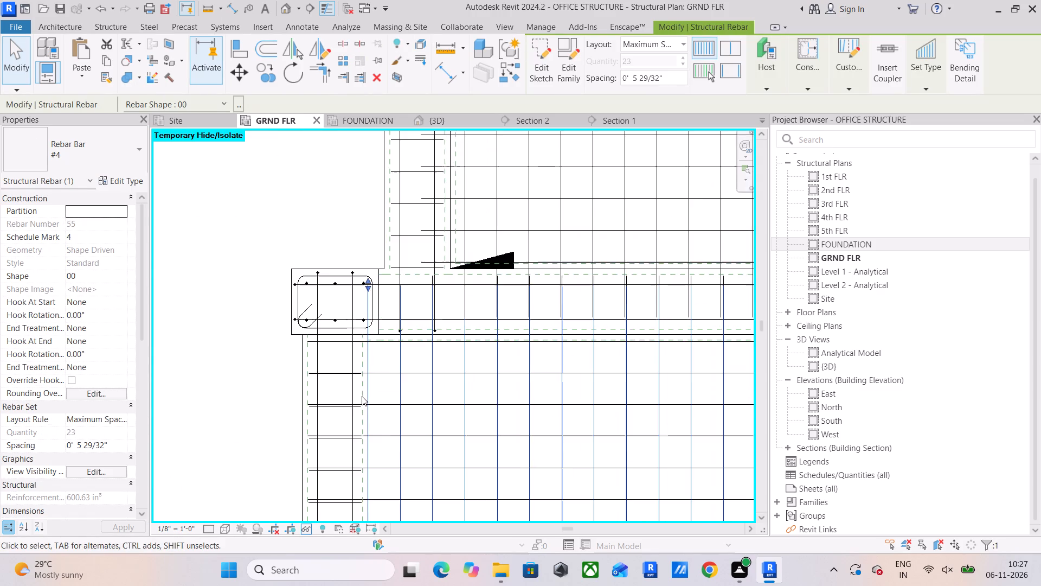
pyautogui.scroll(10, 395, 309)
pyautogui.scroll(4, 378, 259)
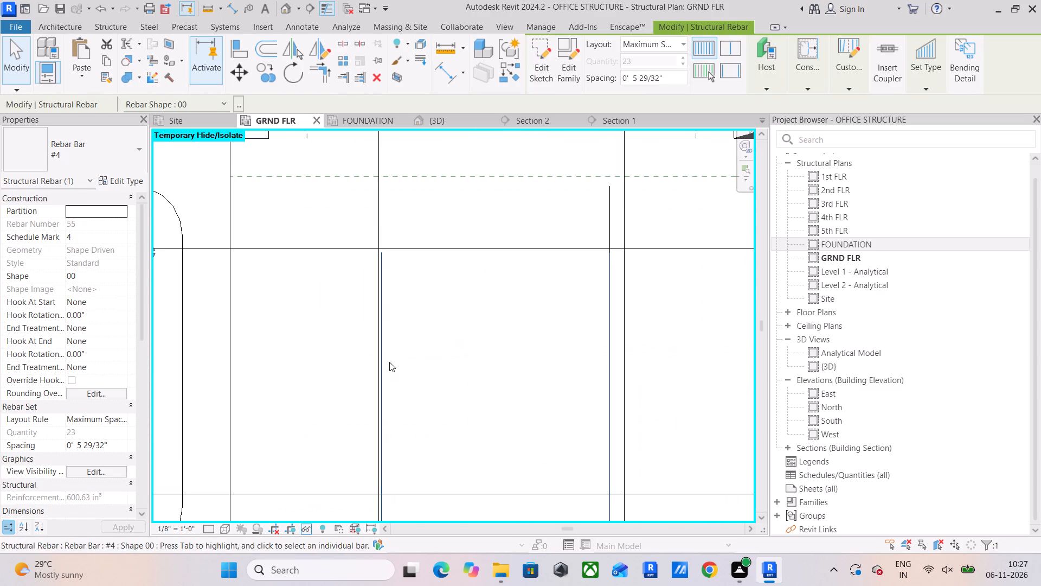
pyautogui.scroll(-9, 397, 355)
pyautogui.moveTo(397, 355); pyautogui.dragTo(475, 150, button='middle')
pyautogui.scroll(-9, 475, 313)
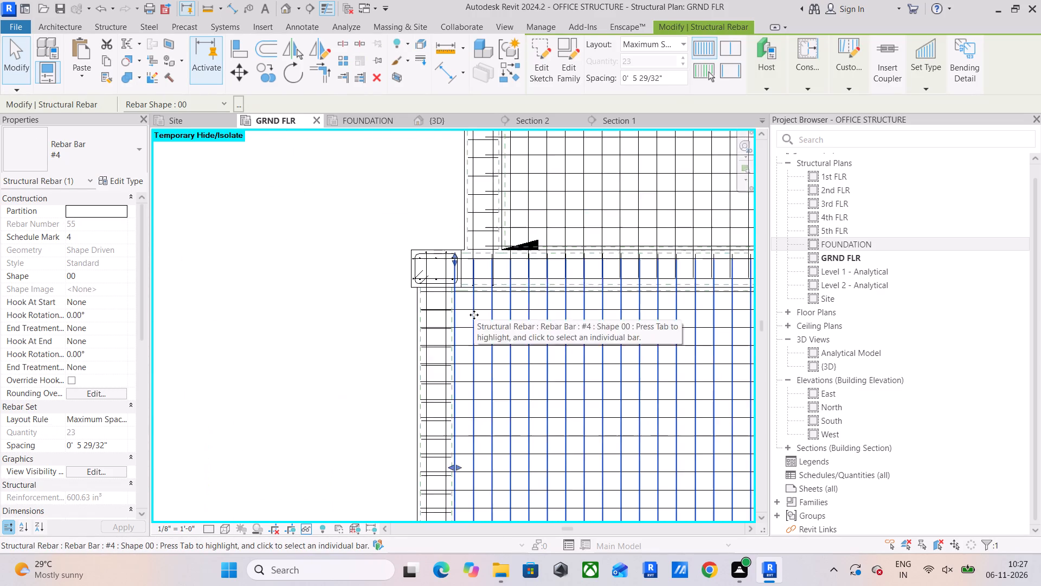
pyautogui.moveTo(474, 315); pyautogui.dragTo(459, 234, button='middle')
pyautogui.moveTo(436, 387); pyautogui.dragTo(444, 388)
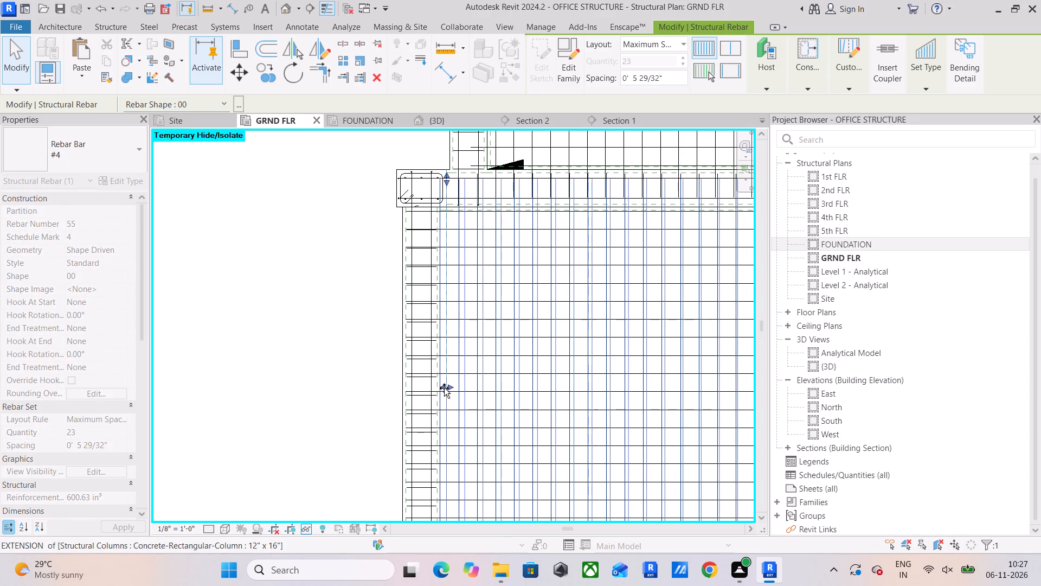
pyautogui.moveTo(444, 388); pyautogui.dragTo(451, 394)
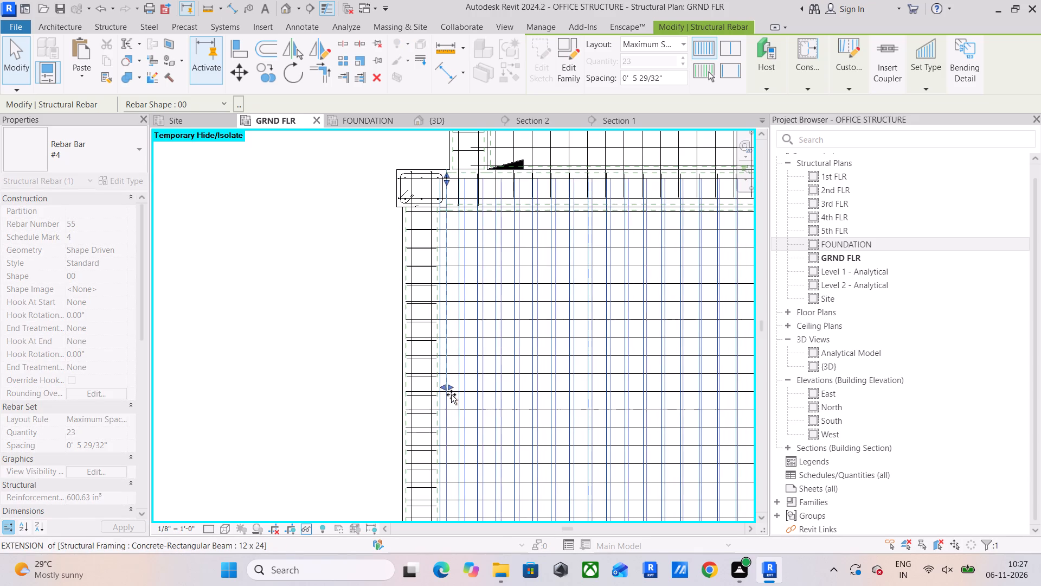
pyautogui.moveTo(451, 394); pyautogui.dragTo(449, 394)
# Move the left end of the lower bay's vertical slab bar set into line with the first hooked bar beside the corner column.
pyautogui.scroll(5, 474, 186)
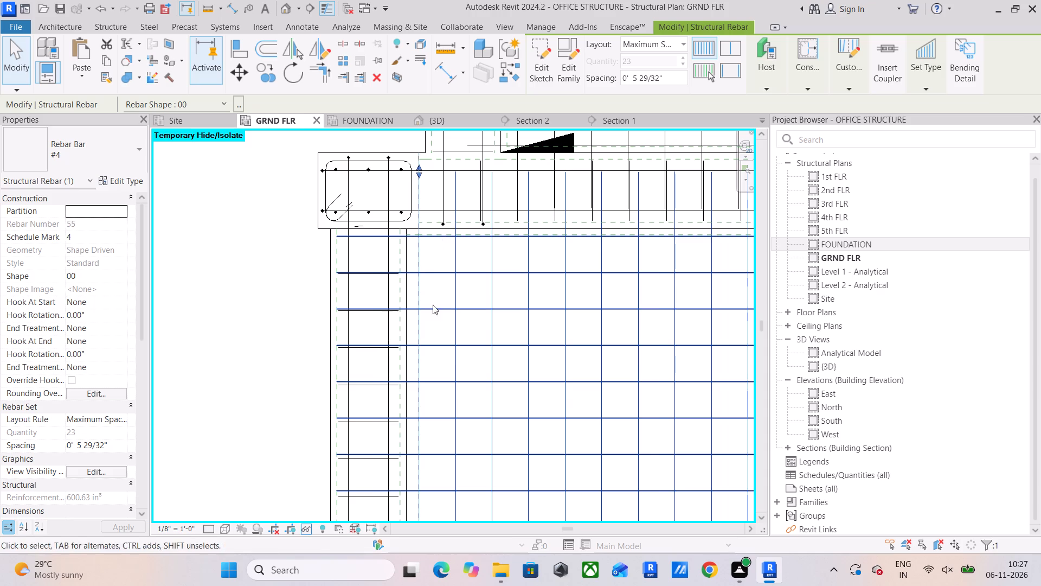
pyautogui.scroll(4, 457, 187)
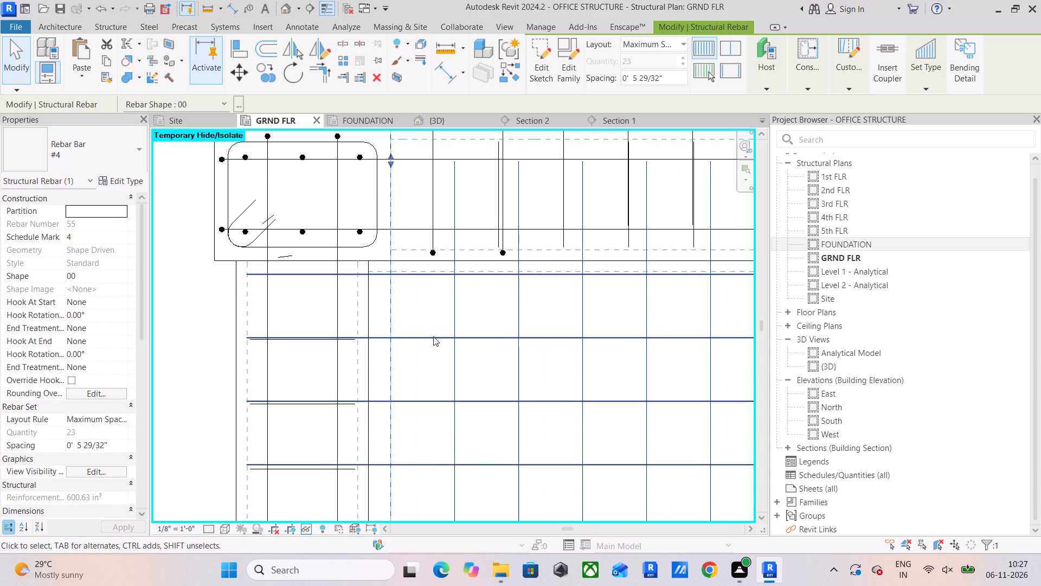
pyautogui.moveTo(433, 345); pyautogui.dragTo(451, 167, button='middle')
pyautogui.scroll(-3, 447, 305)
pyautogui.moveTo(423, 426); pyautogui.dragTo(441, 289, button='middle')
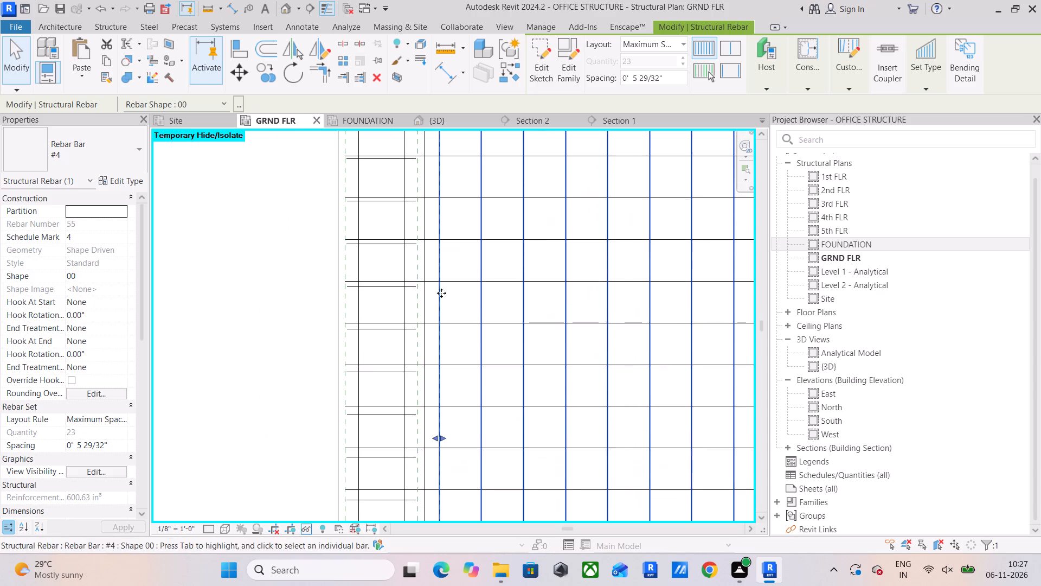
pyautogui.scroll(-4, 445, 432)
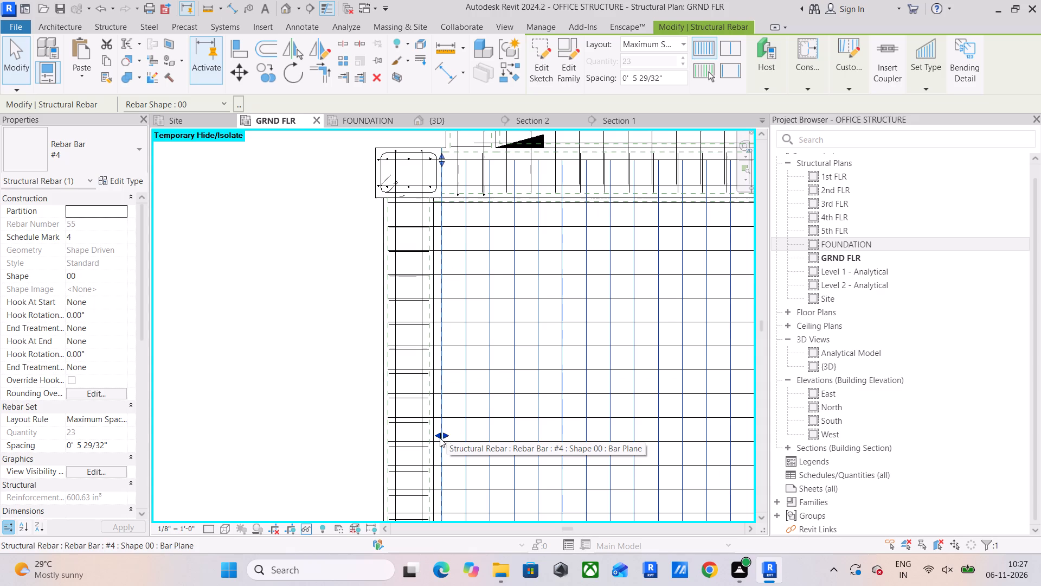
pyautogui.moveTo(445, 436); pyautogui.dragTo(455, 436)
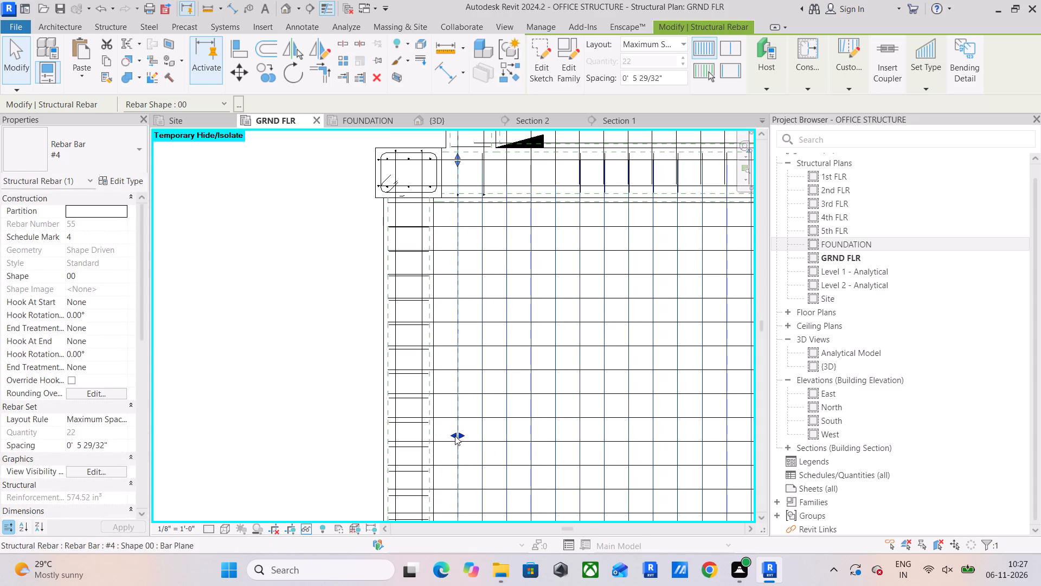
pyautogui.click(342, 354)
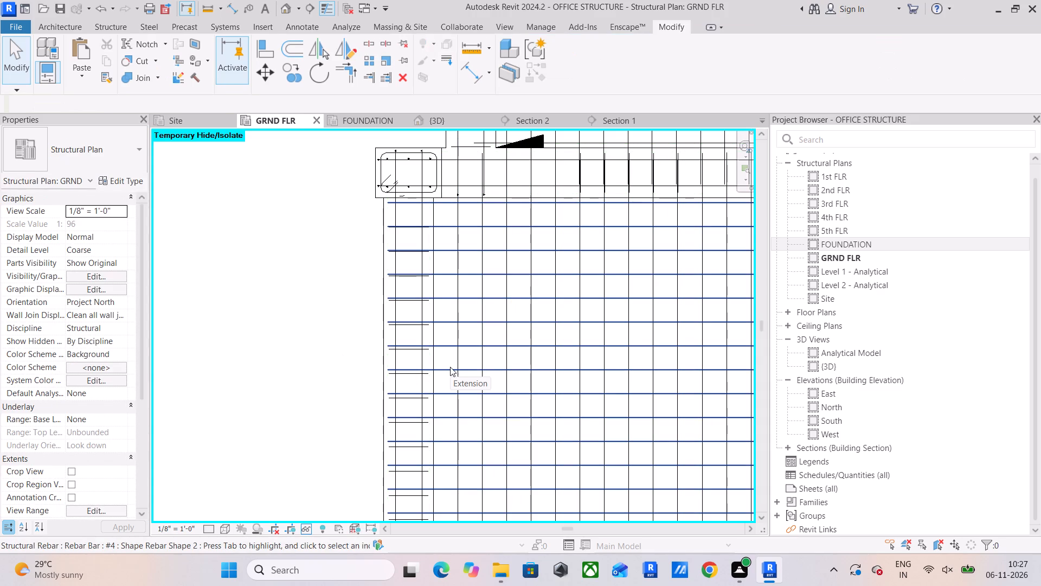
# Extend the beam's stirrup set by moving its left end into line with the lower bay's first vertical slab bar beside the corner column.
pyautogui.scroll(5, 471, 187)
pyautogui.moveTo(464, 211); pyautogui.dragTo(426, 355, button='middle')
pyautogui.scroll(4, 451, 275)
pyautogui.moveTo(478, 342); pyautogui.dragTo(436, 365, button='middle')
pyautogui.click(499, 424)
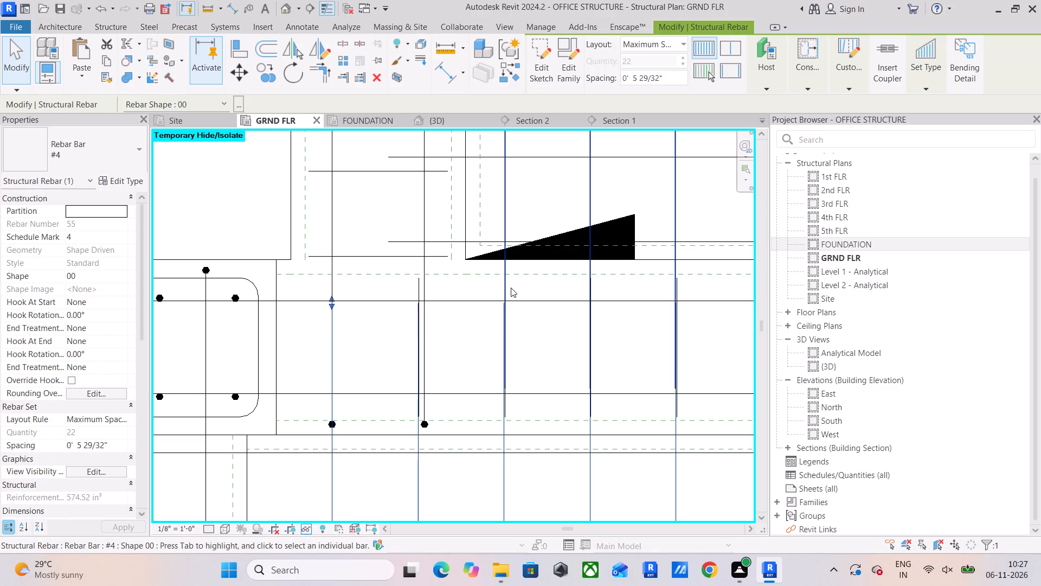
pyautogui.click(510, 286)
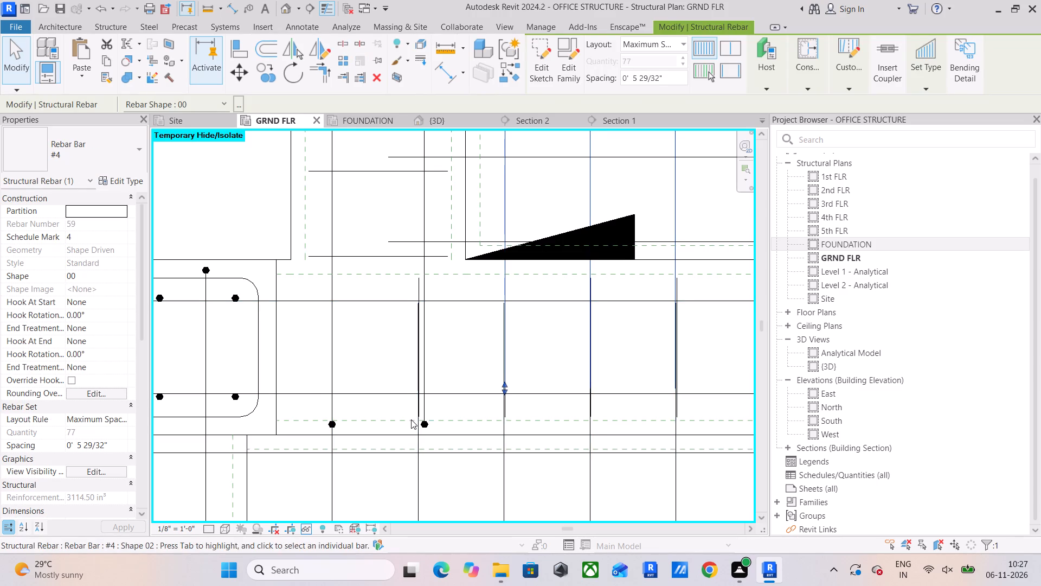
pyautogui.scroll(5, 411, 419)
pyautogui.scroll(-1, 350, 422)
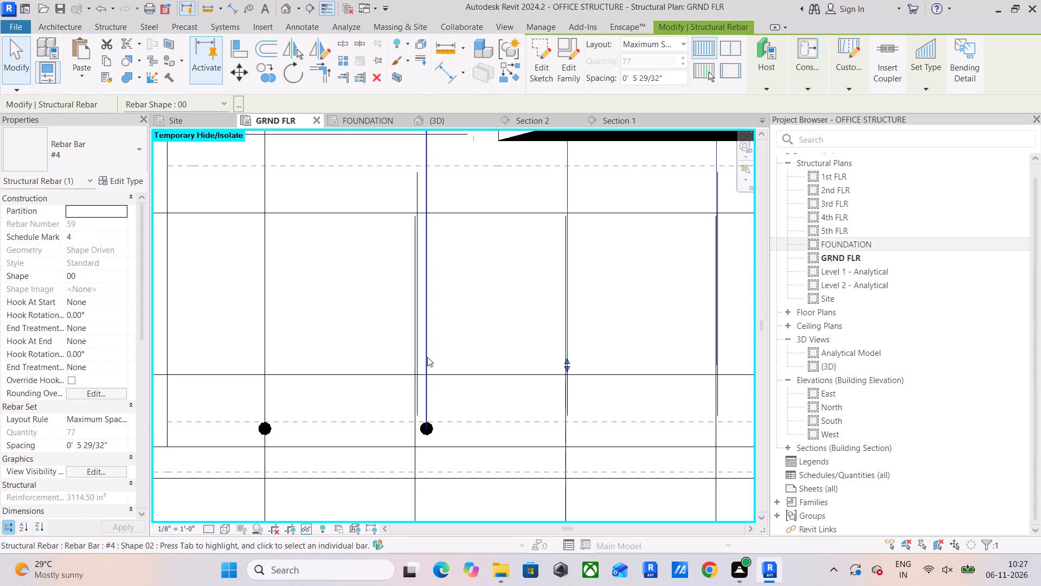
pyautogui.click(418, 193)
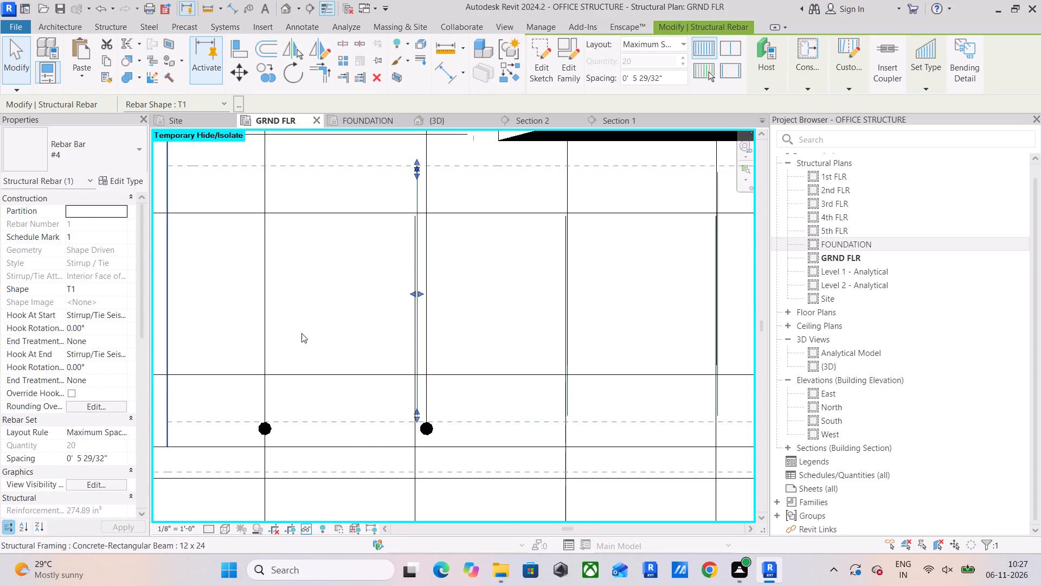
pyautogui.scroll(-4, 300, 335)
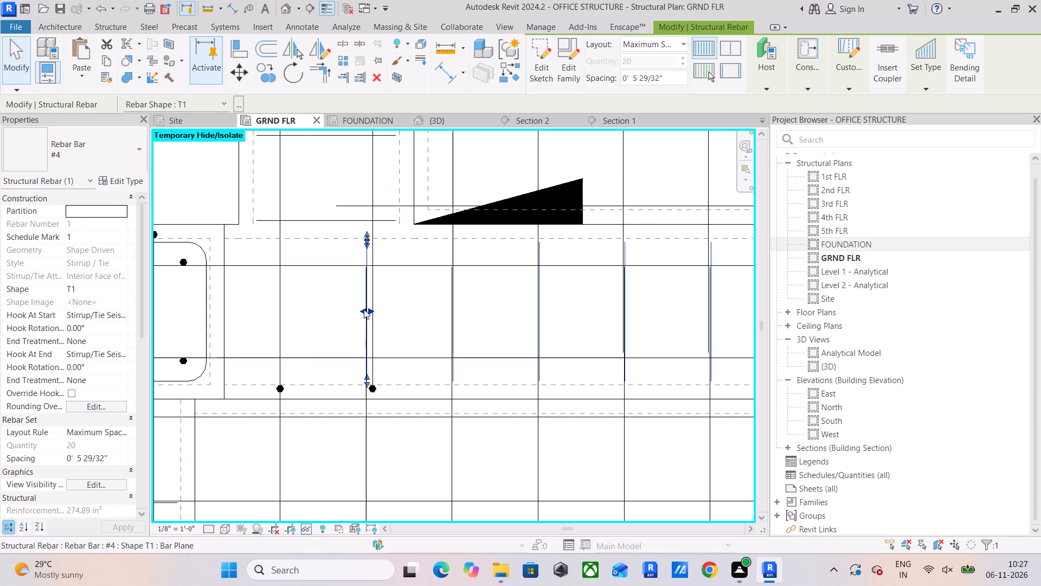
pyautogui.moveTo(364, 309); pyautogui.dragTo(282, 327)
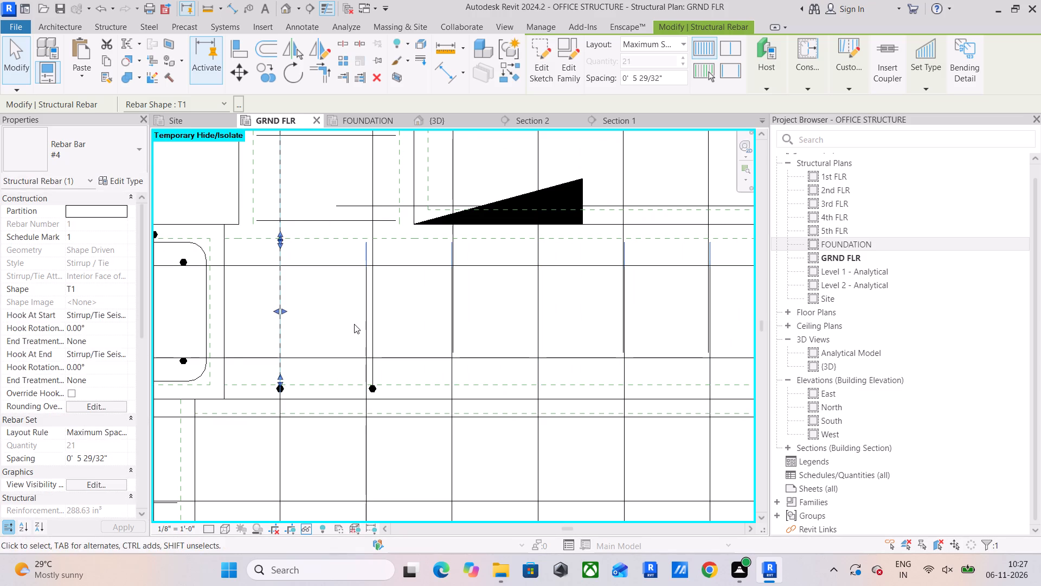
pyautogui.click(404, 289)
# Nudge the left end of the upper bay's vertical slab bar set into line with the lower bay's matching slab bar.
pyautogui.click(372, 233)
pyautogui.scroll(-4, 419, 293)
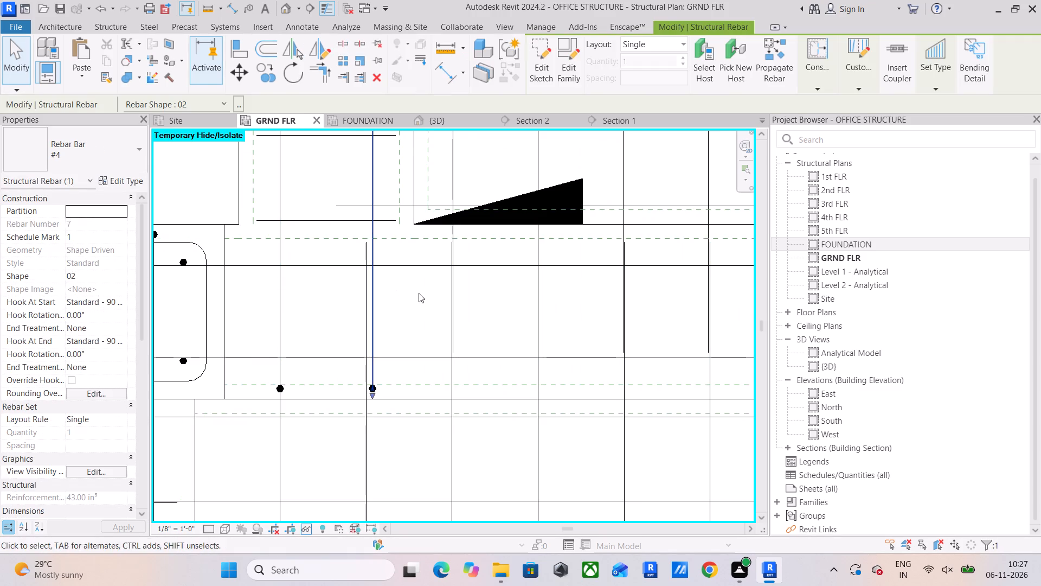
pyautogui.moveTo(418, 300); pyautogui.dragTo(388, 368, button='middle')
pyautogui.click(413, 276)
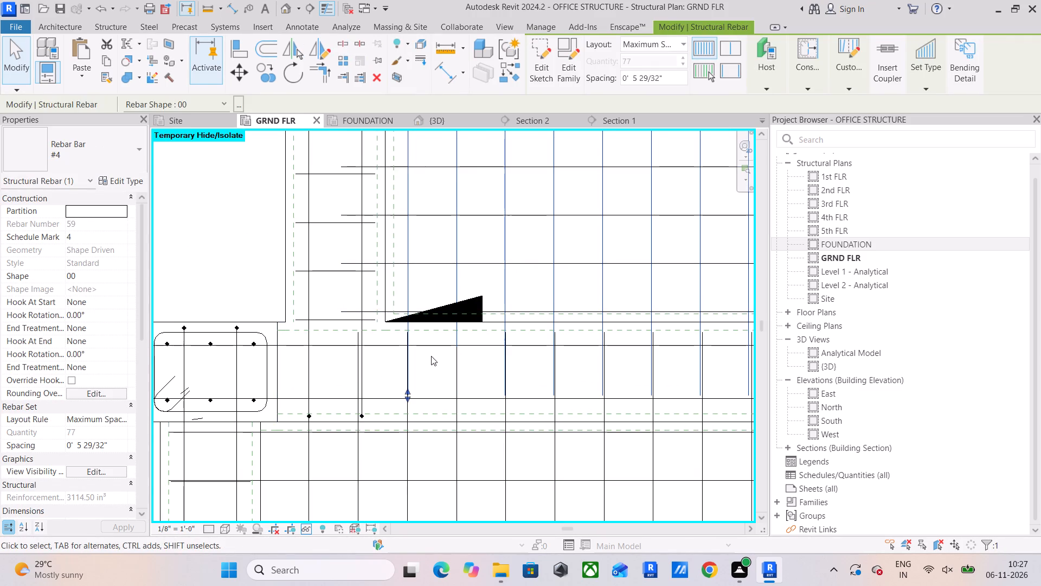
pyautogui.click(431, 356)
pyautogui.scroll(5, 446, 369)
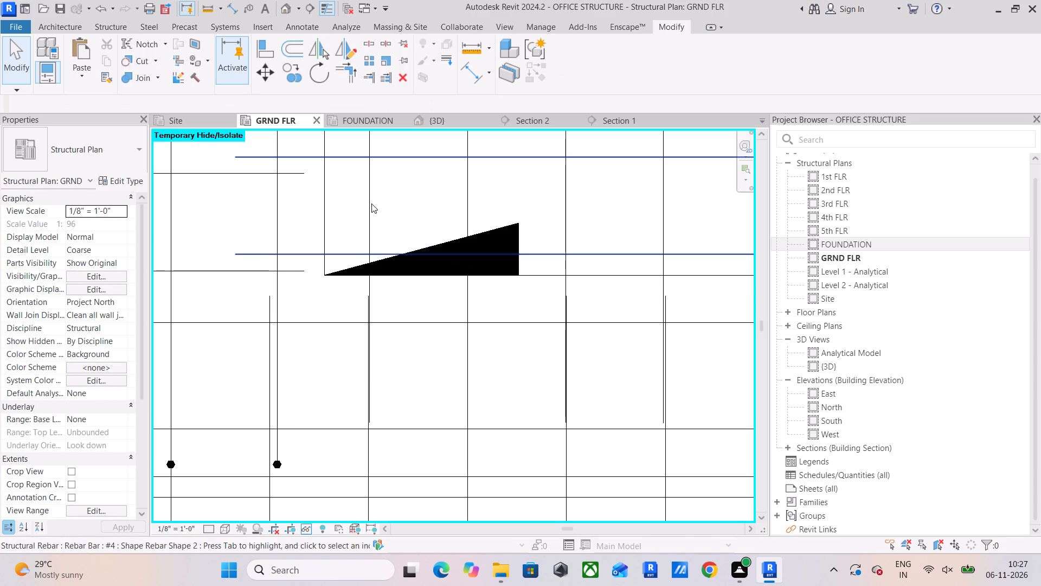
pyautogui.click(371, 201)
pyautogui.scroll(-9, 371, 201)
pyautogui.moveTo(379, 219); pyautogui.dragTo(393, 406, button='middle')
pyautogui.scroll(-3, 407, 353)
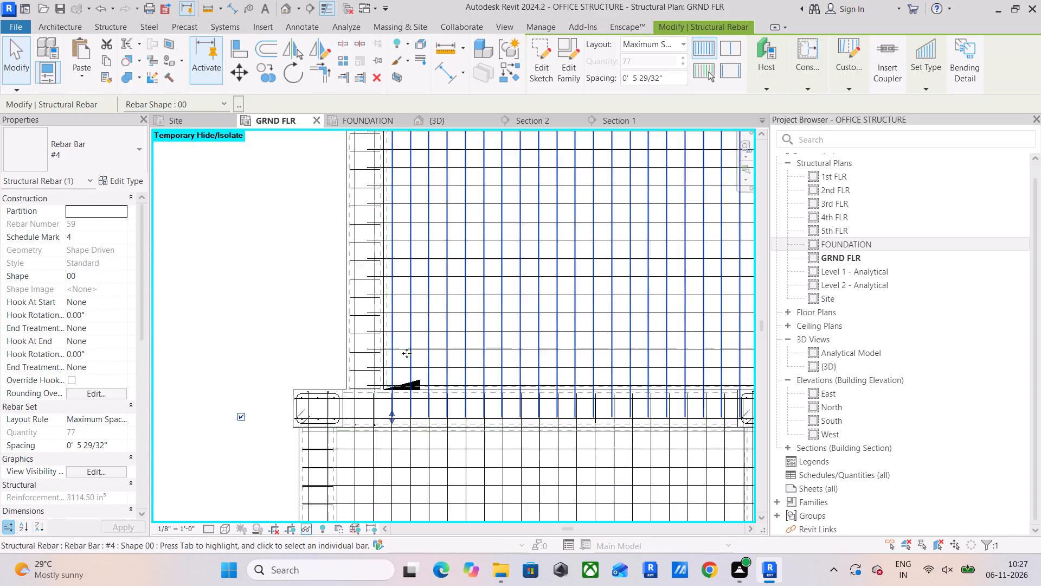
pyautogui.scroll(-1, 407, 353)
pyautogui.moveTo(411, 343); pyautogui.dragTo(396, 443, button='middle')
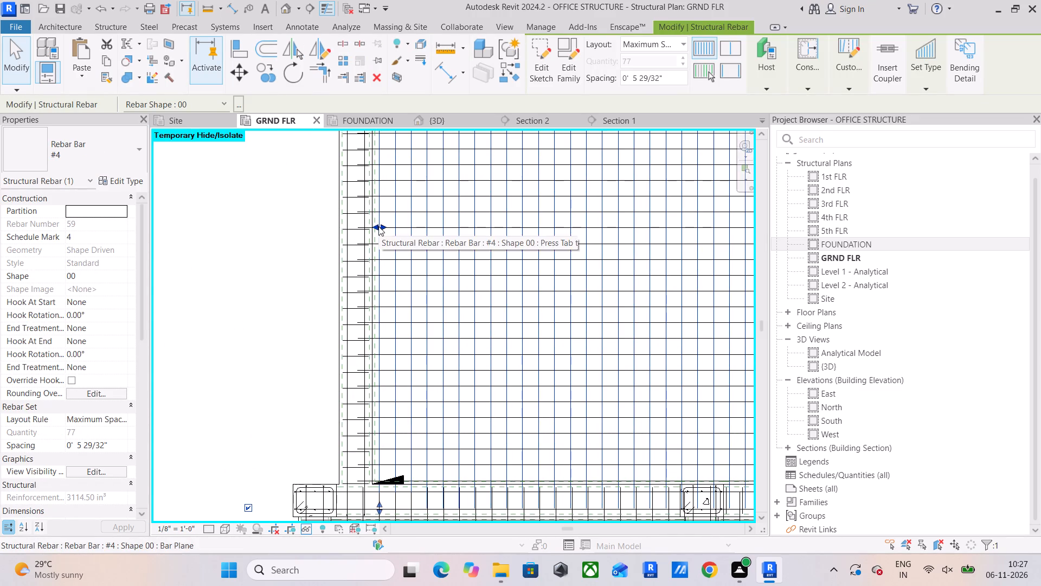
pyautogui.moveTo(378, 226); pyautogui.dragTo(382, 232)
pyautogui.scroll(5, 380, 505)
pyautogui.moveTo(380, 505); pyautogui.dragTo(397, 421, button='middle')
pyautogui.scroll(5, 397, 421)
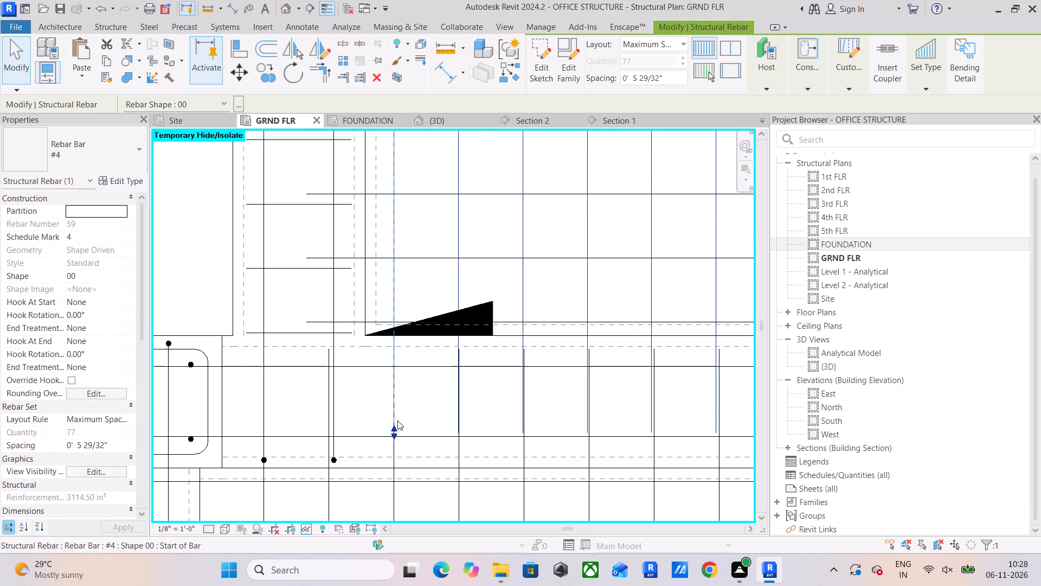
pyautogui.click(433, 392)
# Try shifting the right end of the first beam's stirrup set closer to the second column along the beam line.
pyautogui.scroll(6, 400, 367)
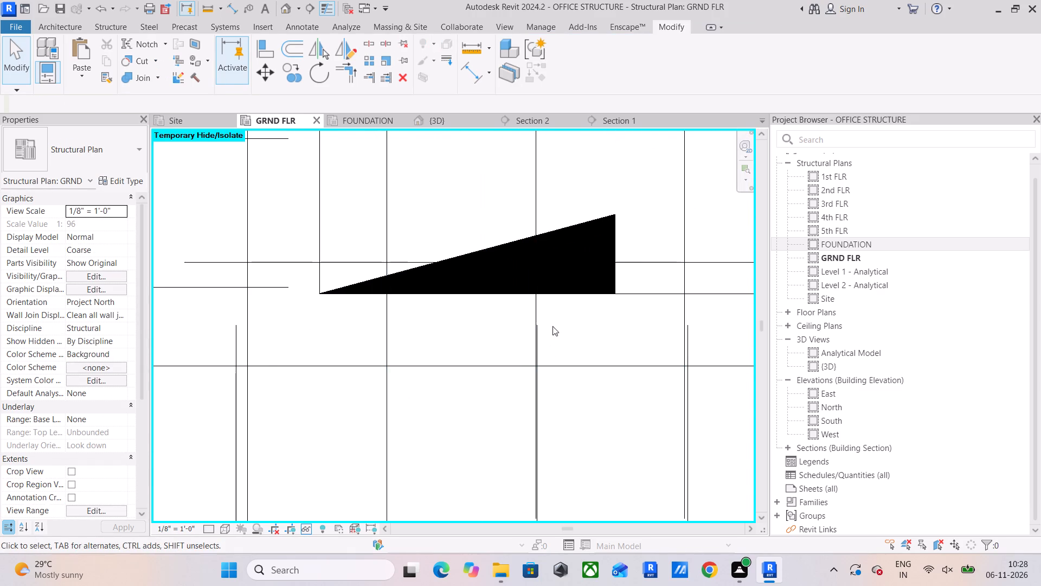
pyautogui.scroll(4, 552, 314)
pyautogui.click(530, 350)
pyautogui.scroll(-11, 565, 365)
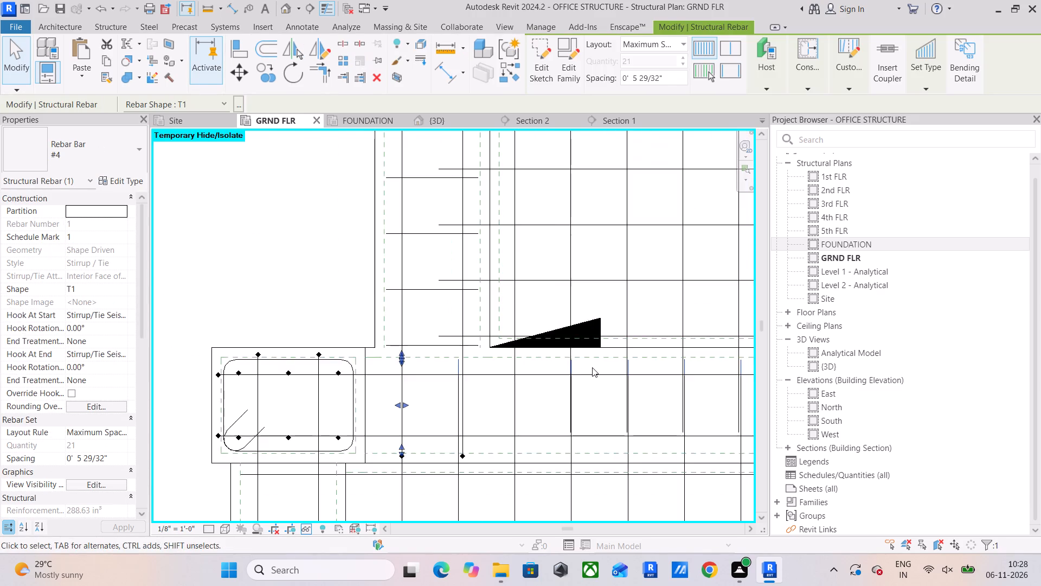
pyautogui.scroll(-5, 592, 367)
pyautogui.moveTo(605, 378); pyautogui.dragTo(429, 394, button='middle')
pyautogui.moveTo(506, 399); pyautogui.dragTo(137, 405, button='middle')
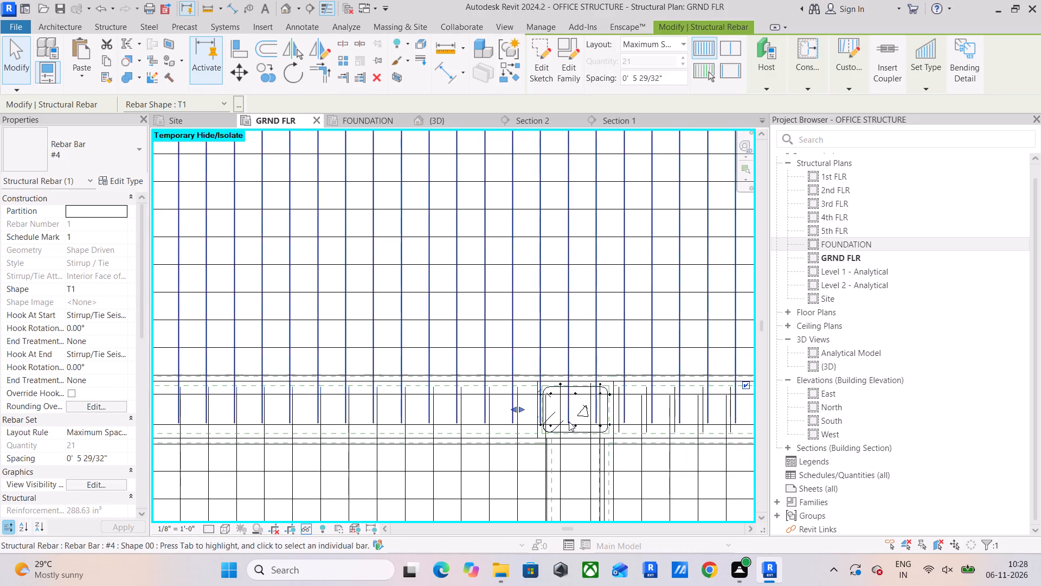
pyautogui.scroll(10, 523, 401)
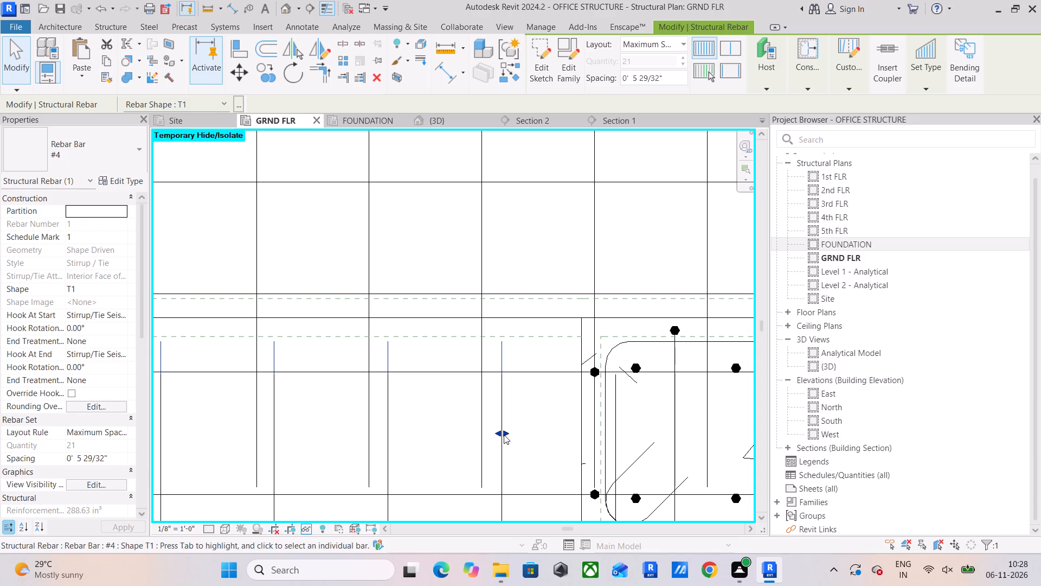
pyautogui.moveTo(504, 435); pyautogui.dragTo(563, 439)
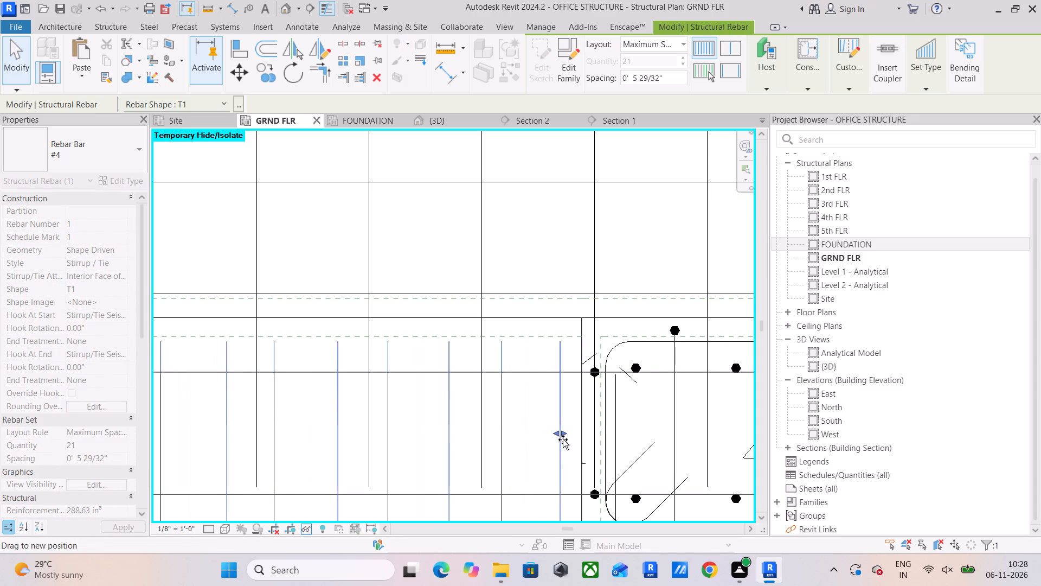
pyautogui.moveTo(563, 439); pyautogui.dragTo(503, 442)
# Pull the right end of the lower bay's vertical slab bar set back from the second column into line with the upper bay's slab bar.
pyautogui.click(479, 271)
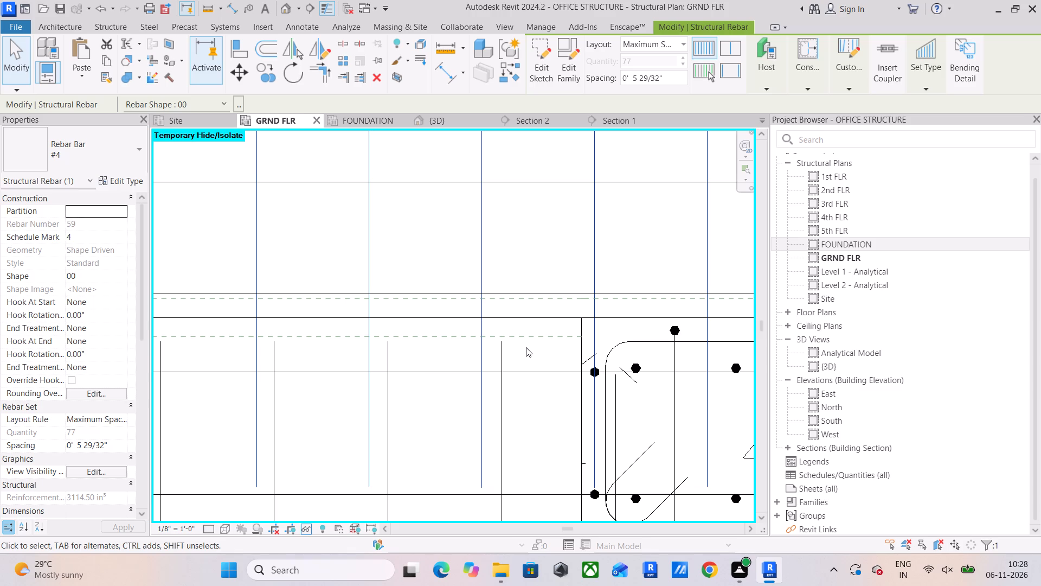
pyautogui.click(478, 259)
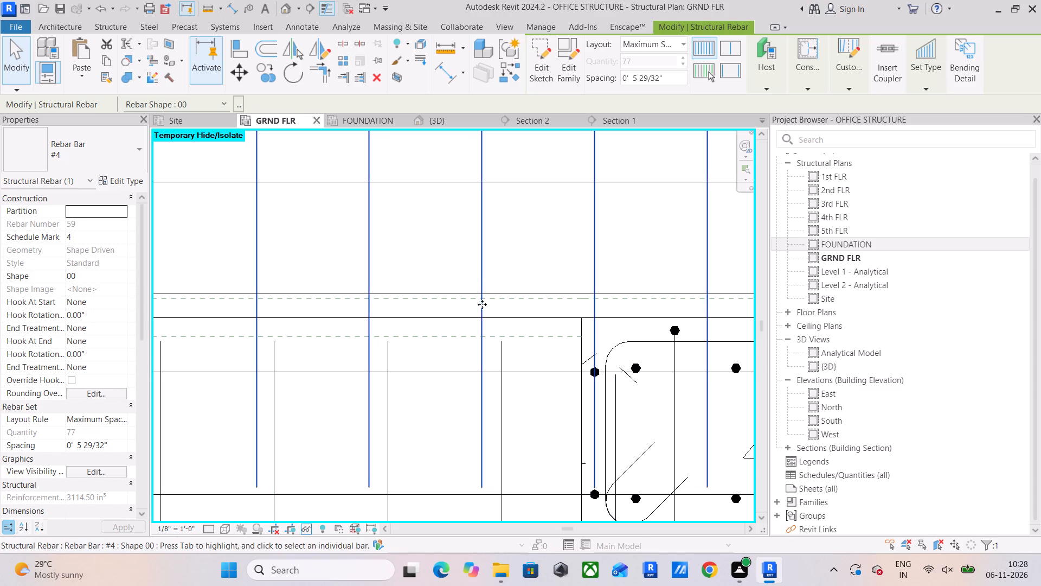
pyautogui.scroll(-9, 486, 321)
pyautogui.click(493, 410)
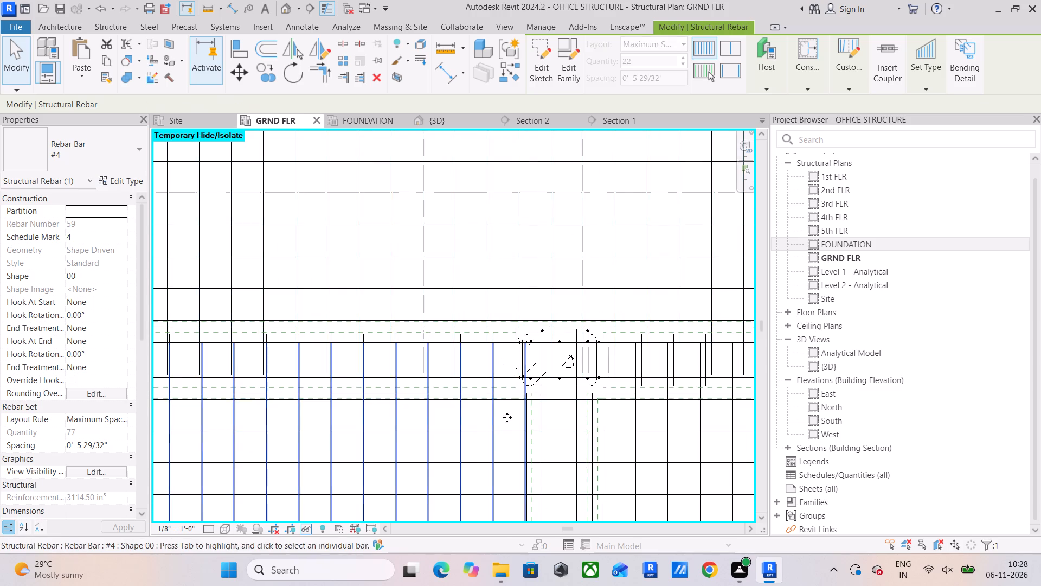
pyautogui.moveTo(527, 434); pyautogui.dragTo(527, 315, button='middle')
pyautogui.scroll(-5, 538, 412)
pyautogui.moveTo(538, 413); pyautogui.dragTo(553, 315, button='middle')
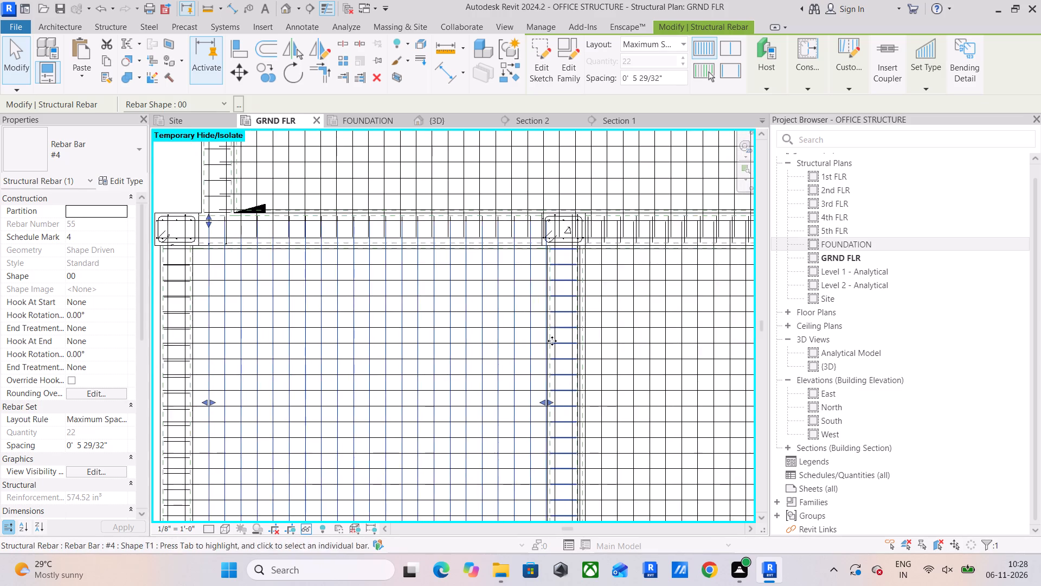
pyautogui.scroll(3, 550, 404)
pyautogui.moveTo(536, 402); pyautogui.dragTo(526, 404)
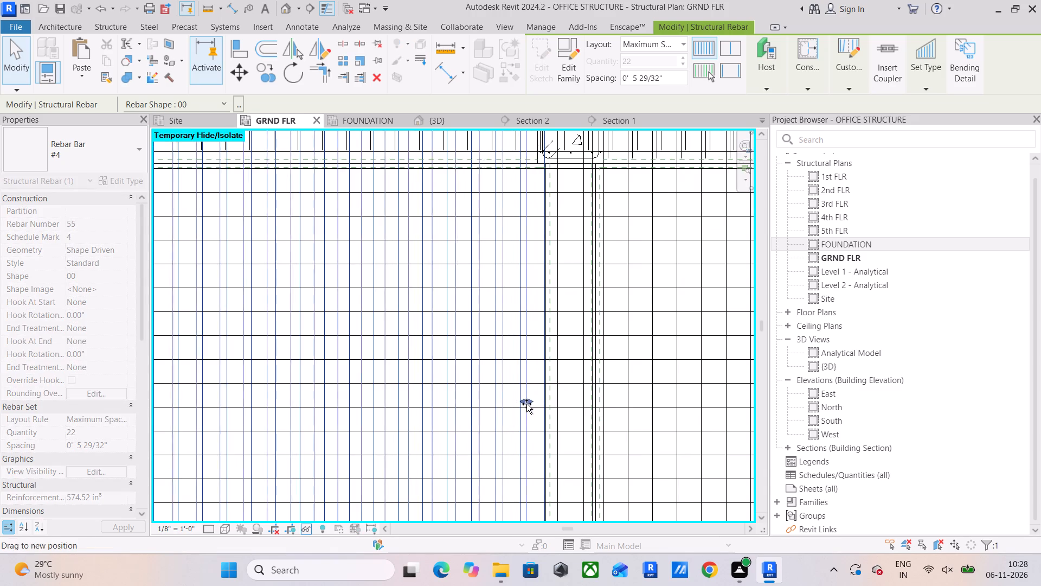
pyautogui.moveTo(526, 404); pyautogui.dragTo(516, 412)
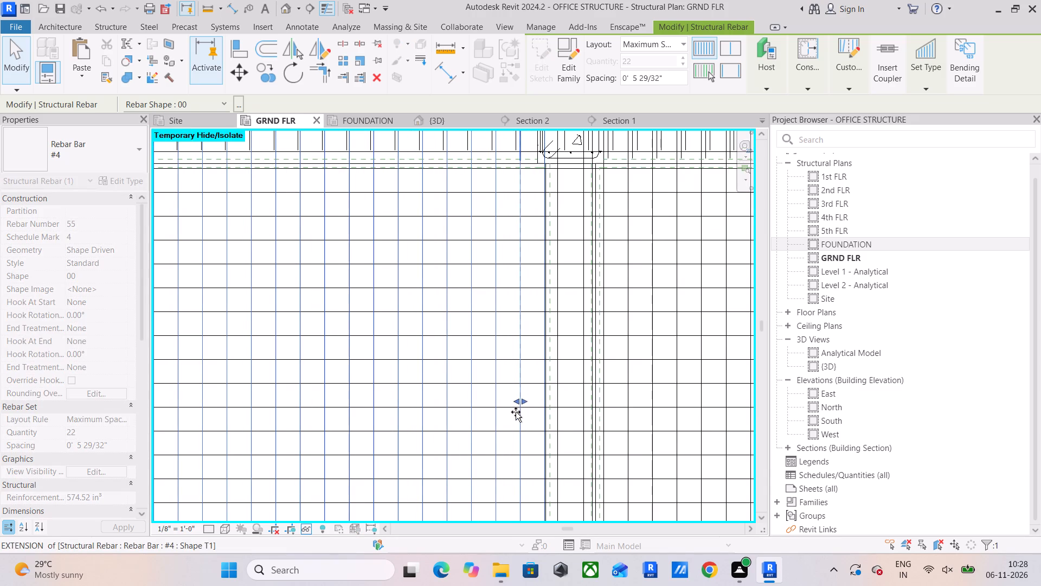
pyautogui.moveTo(516, 412); pyautogui.dragTo(514, 413)
# Move the right end of the first beam's stirrup set into line with the lower bay's last vertical slab bar before the second column.
pyautogui.moveTo(534, 395); pyautogui.dragTo(518, 464, button='middle')
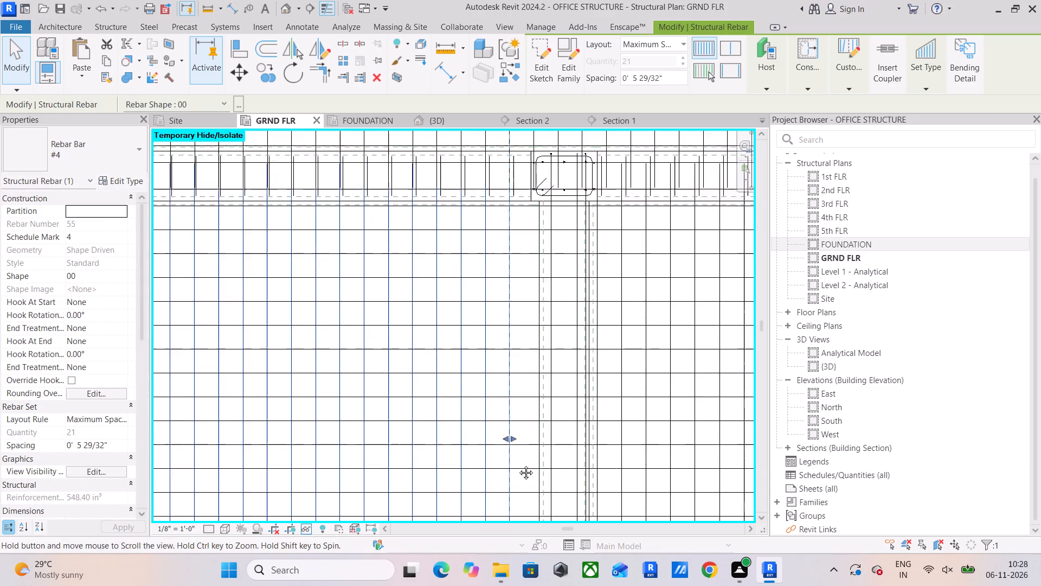
pyautogui.moveTo(518, 464); pyautogui.dragTo(511, 520, button='middle')
pyautogui.scroll(4, 551, 272)
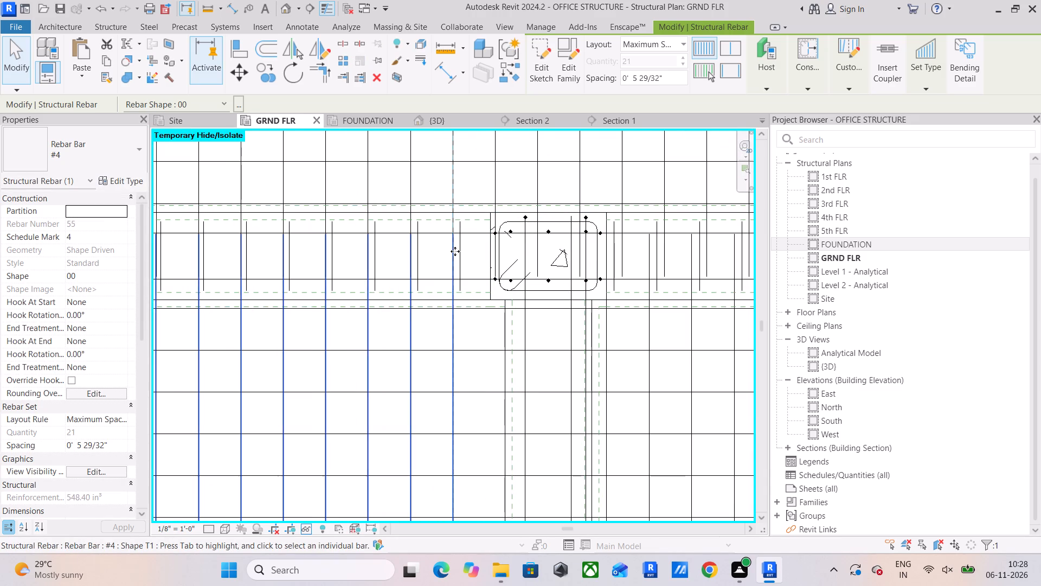
pyautogui.scroll(4, 455, 251)
pyautogui.click(464, 251)
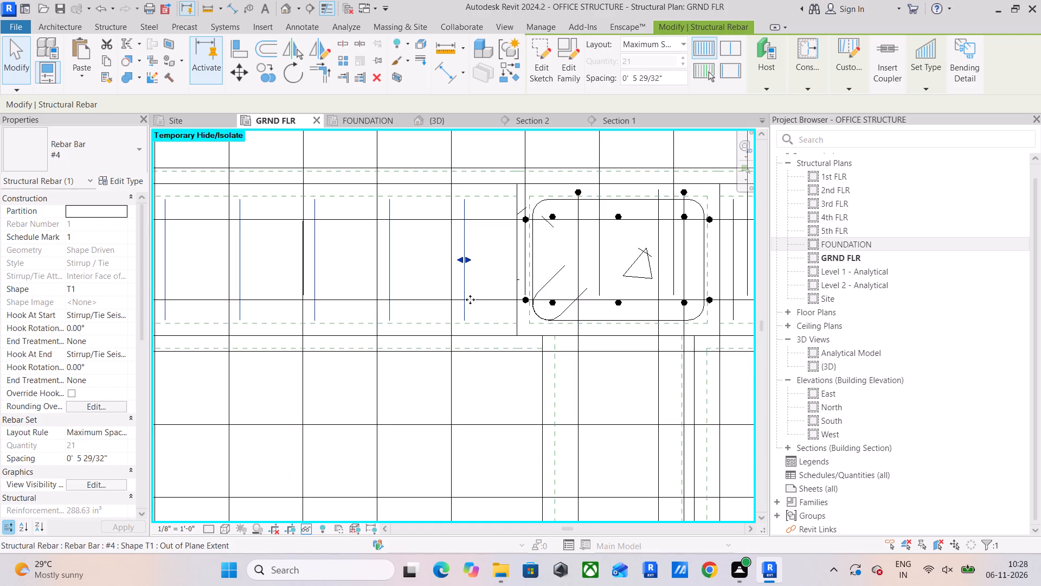
pyautogui.moveTo(461, 257); pyautogui.dragTo(447, 260)
pyautogui.click(489, 266)
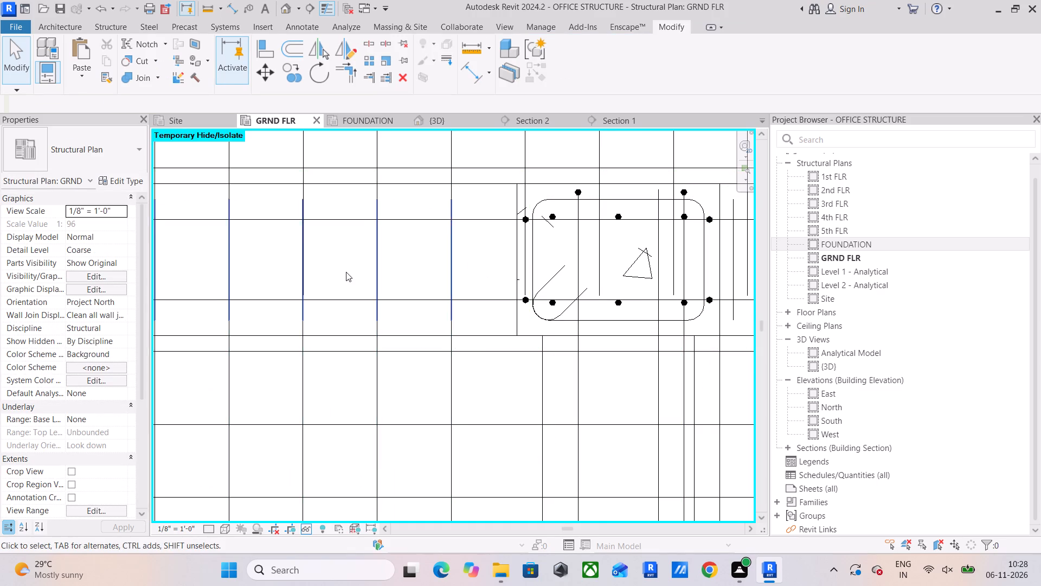
# Examine how the first beam's stirrups line up with the vertical slab bars along the span.
pyautogui.scroll(-9, 346, 272)
pyautogui.moveTo(350, 276); pyautogui.dragTo(414, 314, button='middle')
pyautogui.moveTo(274, 326); pyautogui.dragTo(304, 344, button='middle')
pyautogui.scroll(6, 290, 321)
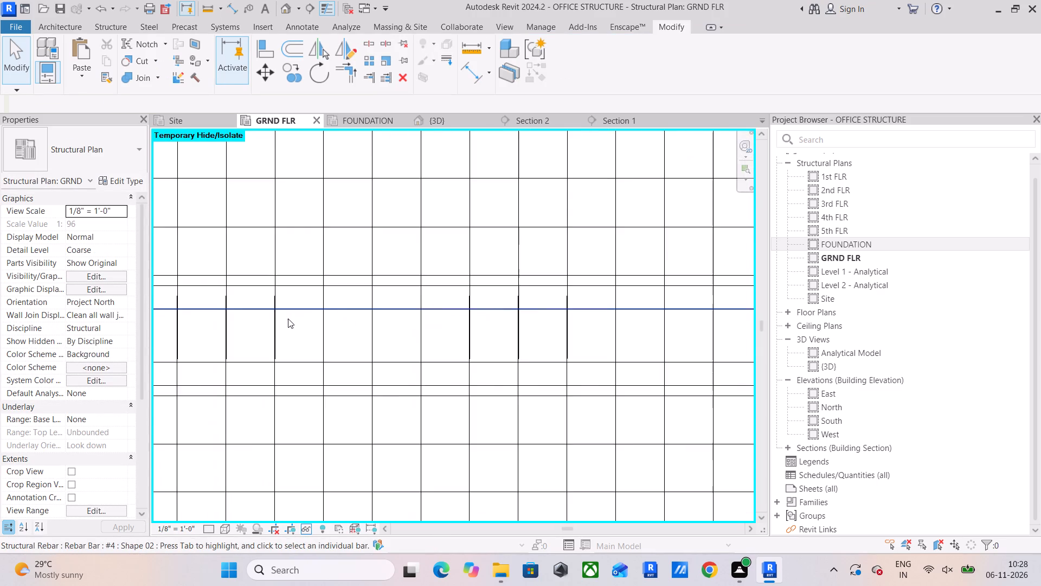
pyautogui.scroll(5, 288, 319)
pyautogui.scroll(6, 350, 294)
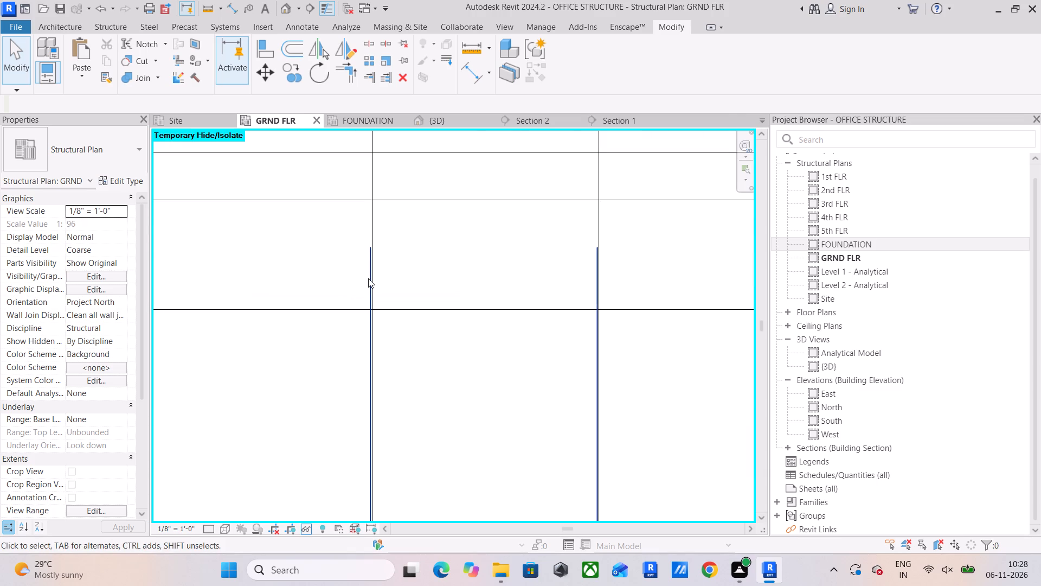
pyautogui.scroll(-6, 374, 288)
pyautogui.scroll(-6, 433, 339)
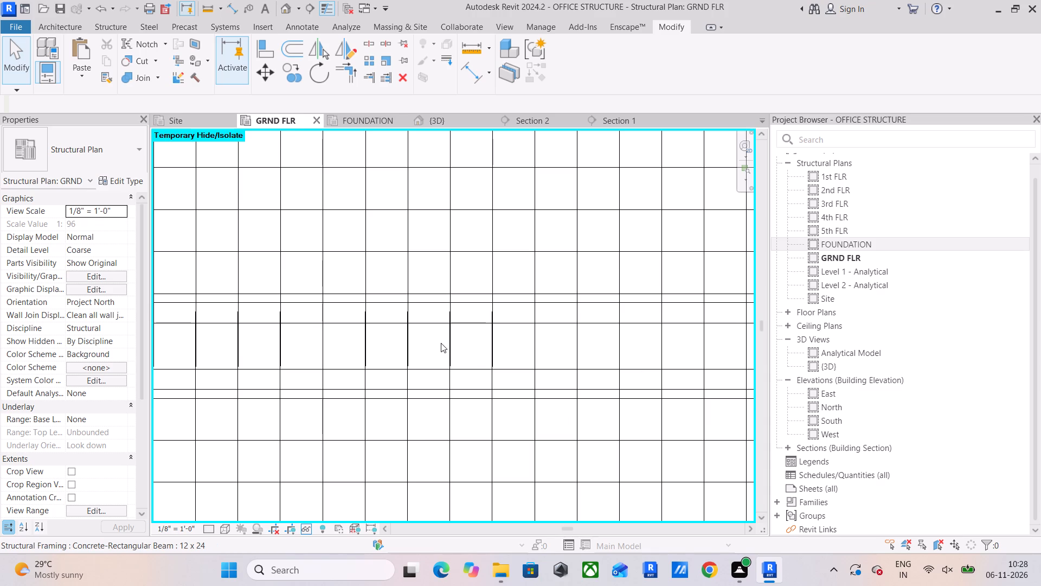
pyautogui.scroll(-11, 474, 342)
# Nudge the right end of the second beam's stirrup set into line with the upper bay's vertical slab bar beside the third column.
pyautogui.moveTo(553, 366); pyautogui.dragTo(484, 447, button='middle')
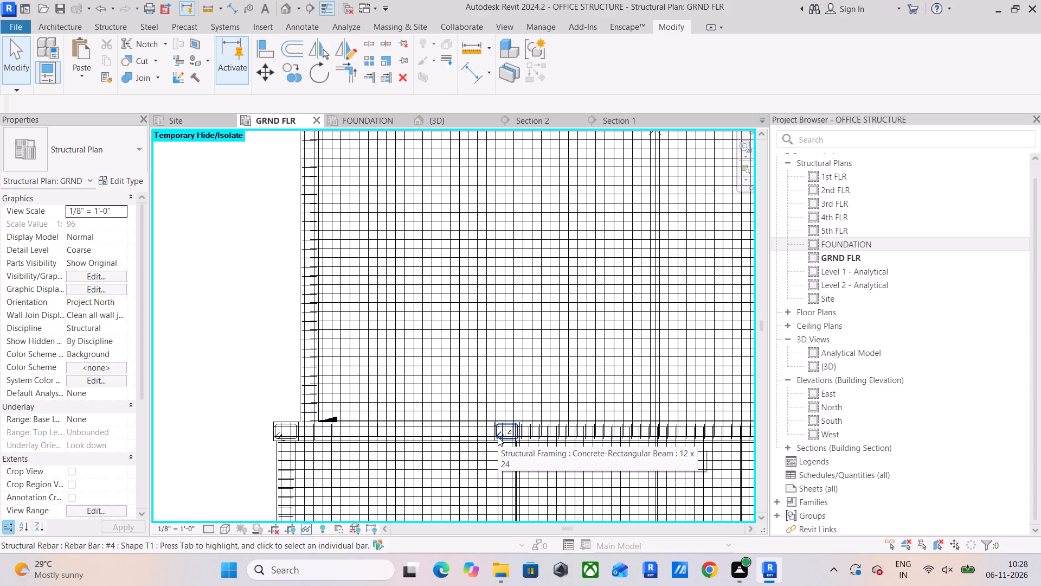
pyautogui.scroll(-2, 503, 429)
pyautogui.moveTo(512, 424); pyautogui.dragTo(504, 443, button='middle')
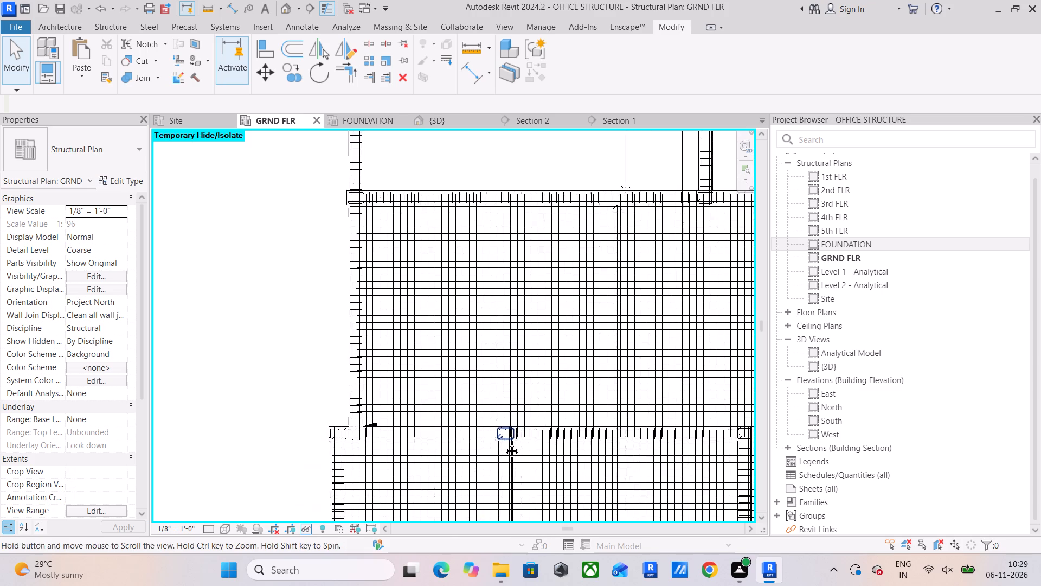
pyautogui.moveTo(504, 443); pyautogui.dragTo(484, 478, button='middle')
pyautogui.scroll(5, 626, 342)
pyautogui.moveTo(624, 371); pyautogui.dragTo(421, 49, button='middle')
pyautogui.scroll(5, 430, 290)
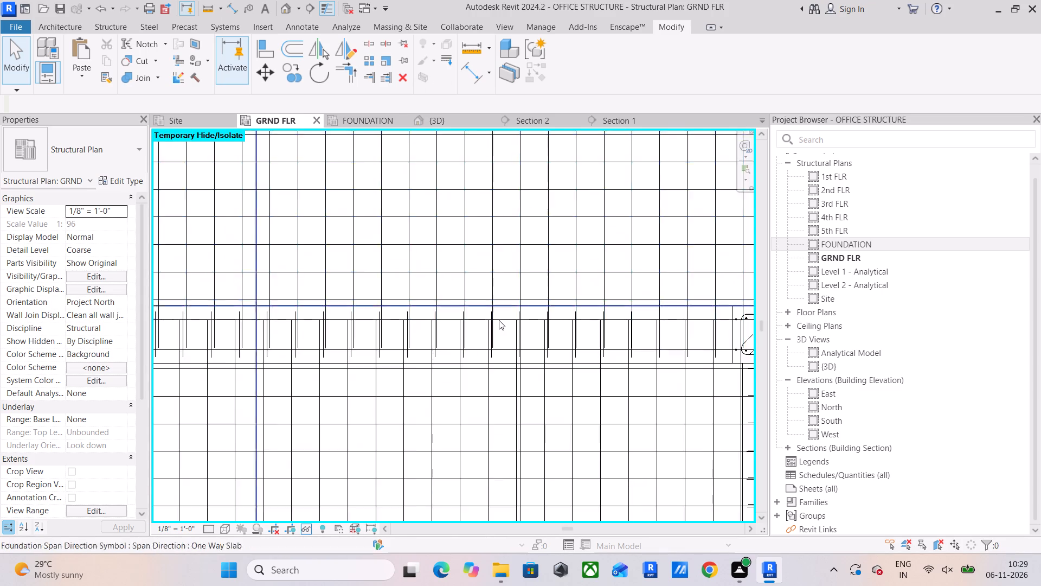
pyautogui.scroll(5, 504, 322)
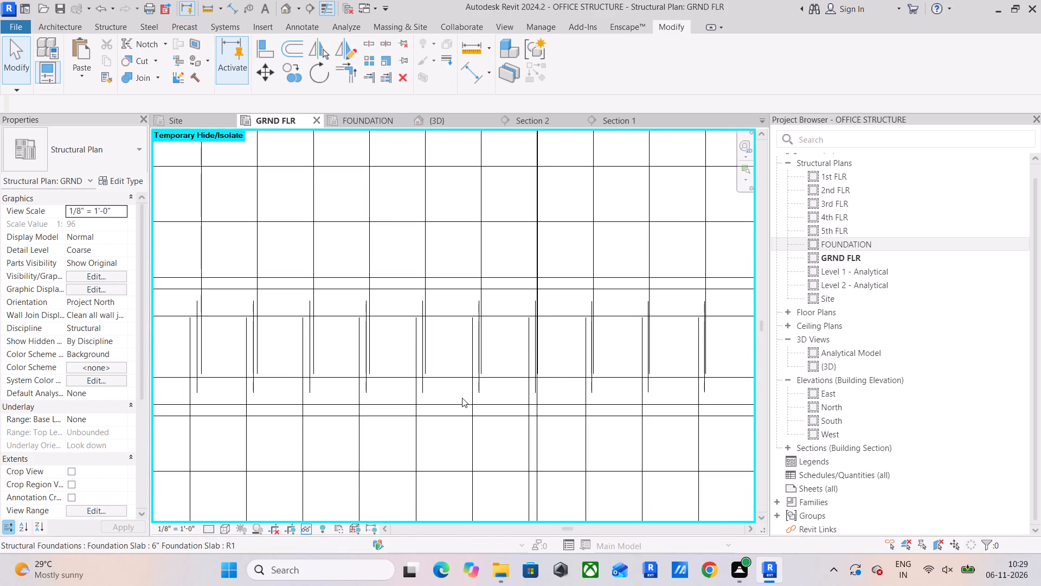
pyautogui.click(468, 395)
pyautogui.scroll(4, 423, 304)
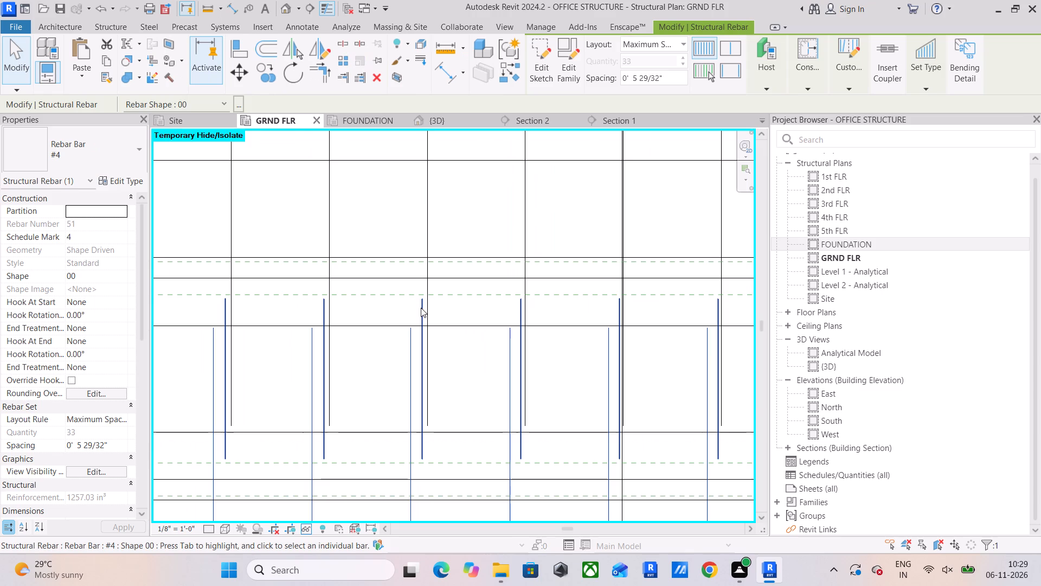
pyautogui.click(421, 308)
pyautogui.scroll(-9, 399, 328)
pyautogui.moveTo(385, 337); pyautogui.dragTo(541, 339, button='middle')
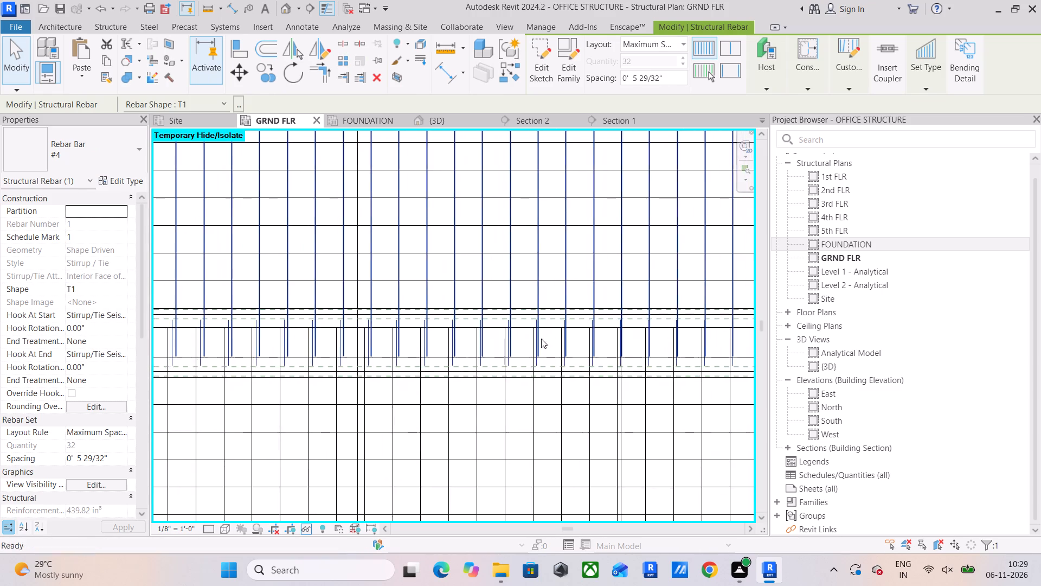
pyautogui.moveTo(541, 339); pyautogui.dragTo(544, 338, button='middle')
pyautogui.scroll(-5, 383, 353)
pyautogui.scroll(10, 619, 337)
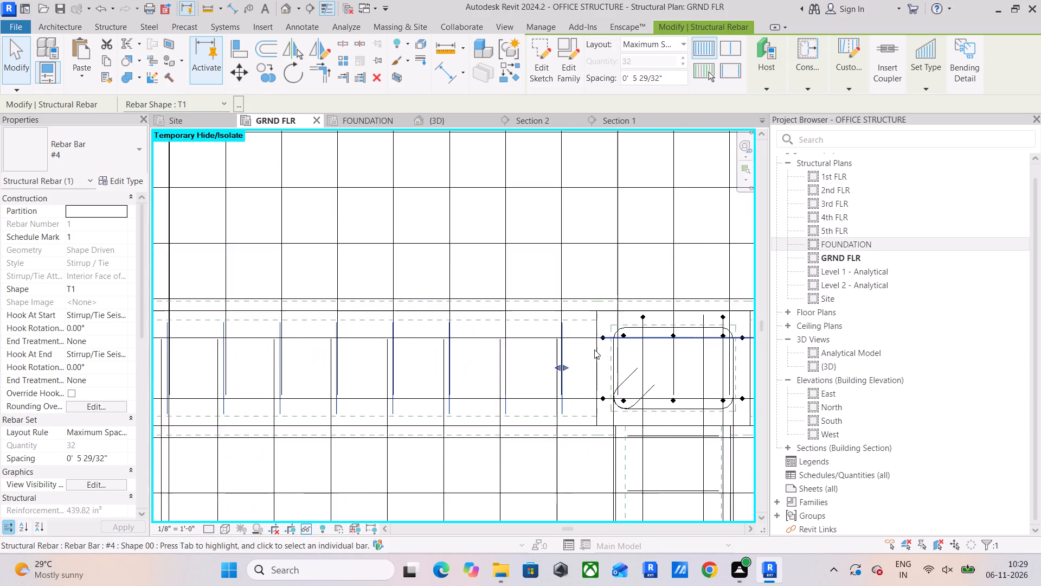
pyautogui.scroll(6, 594, 349)
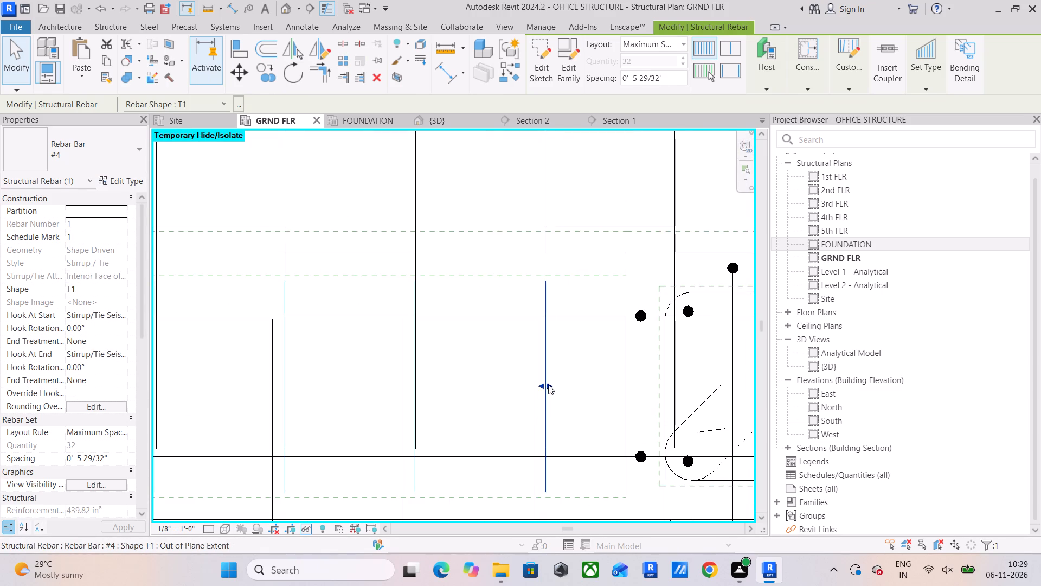
pyautogui.moveTo(548, 385); pyautogui.dragTo(543, 400)
# Pull the right end of the second lower bay's vertical slab bar set back from the third column into line with the beam's last stirrup.
pyautogui.click(402, 392)
pyautogui.scroll(-3, 472, 400)
pyautogui.moveTo(472, 399); pyautogui.dragTo(472, 380, button='middle')
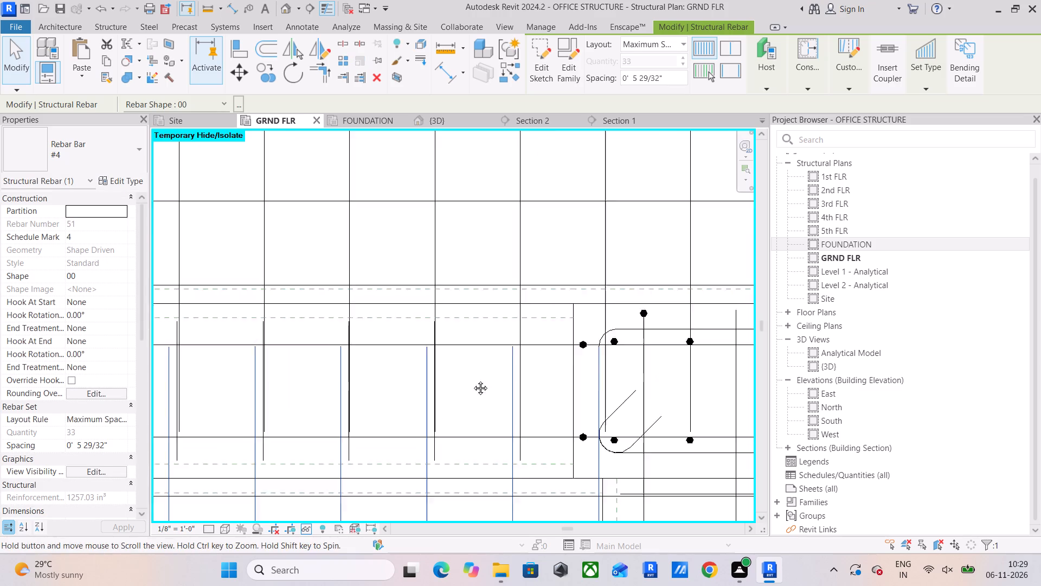
pyautogui.moveTo(472, 380); pyautogui.dragTo(461, 315, button='middle')
pyautogui.scroll(-4, 570, 453)
pyautogui.moveTo(570, 447); pyautogui.dragTo(581, 208, button='middle')
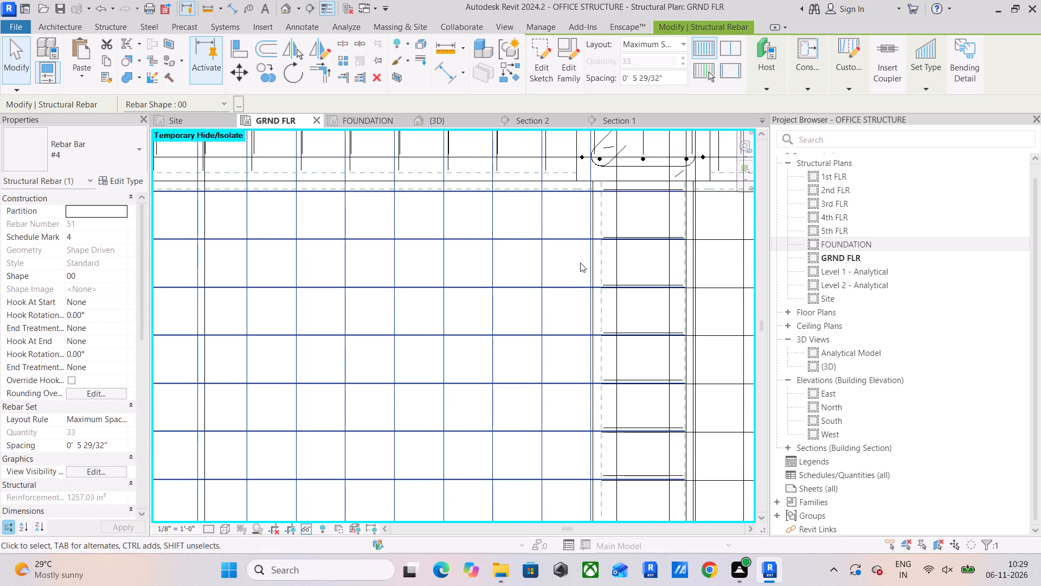
pyautogui.scroll(-4, 580, 278)
pyautogui.scroll(-3, 573, 388)
pyautogui.moveTo(573, 386); pyautogui.dragTo(576, 288, button='middle')
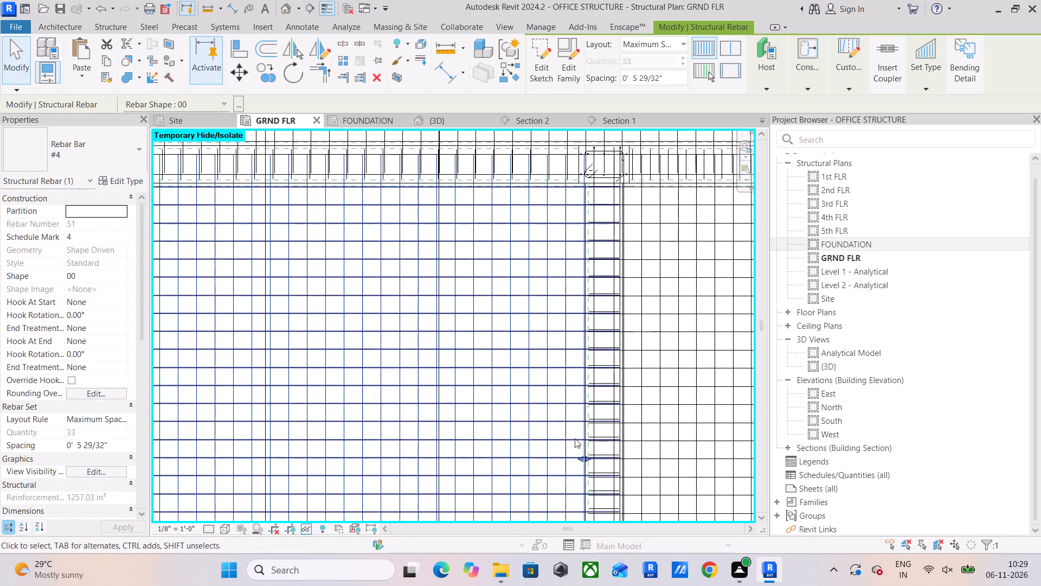
pyautogui.moveTo(579, 461); pyautogui.dragTo(572, 462)
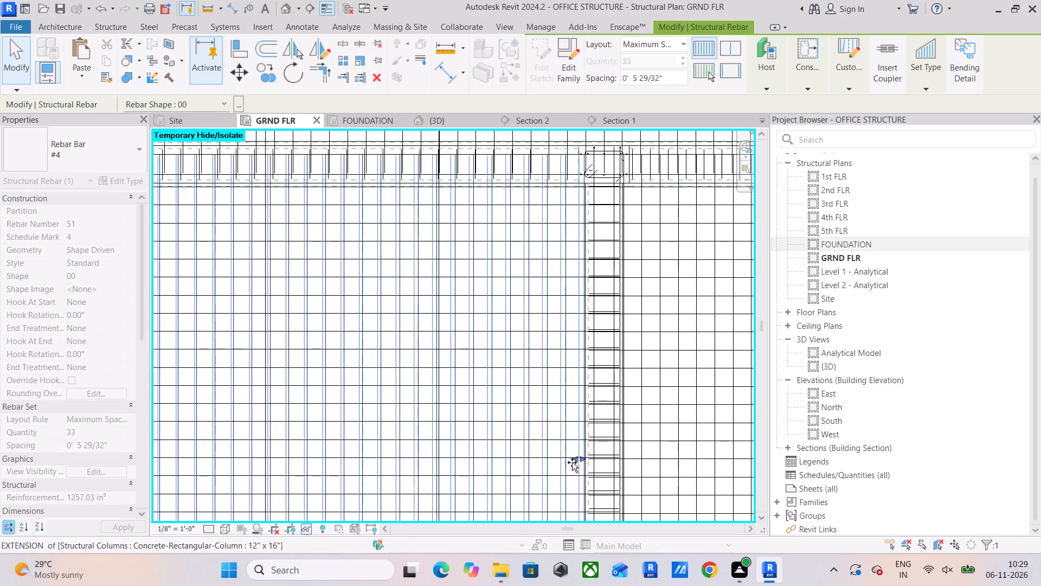
pyautogui.moveTo(572, 462); pyautogui.dragTo(567, 463)
pyautogui.scroll(6, 583, 144)
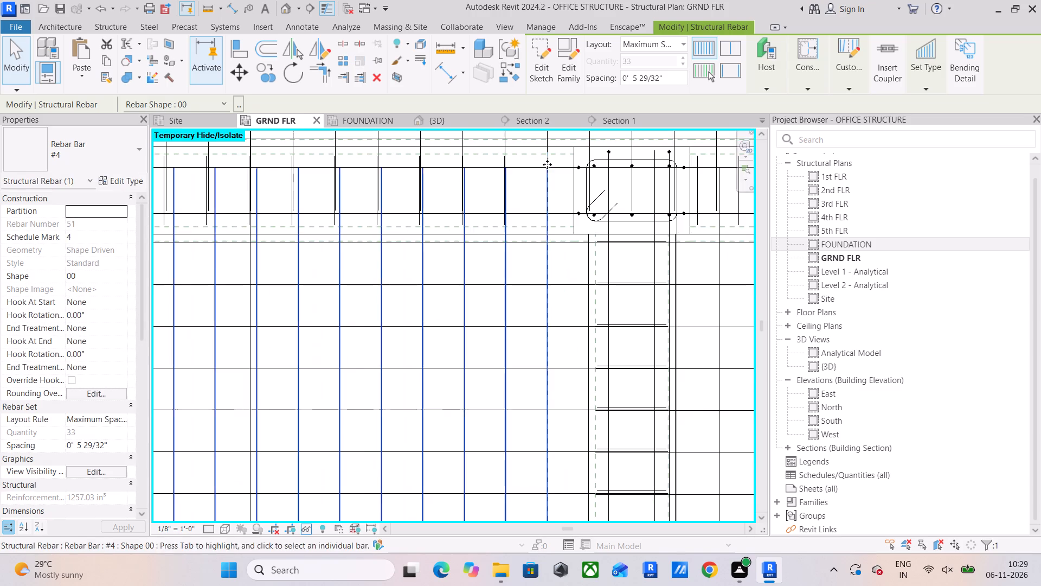
# Examine how the second beam's stirrup set lines up with the vertical slab bars from the third column back to the second column.
pyautogui.click(530, 193)
pyautogui.moveTo(527, 193); pyautogui.dragTo(535, 292, button='middle')
pyautogui.scroll(5, 463, 286)
pyautogui.scroll(1, 406, 318)
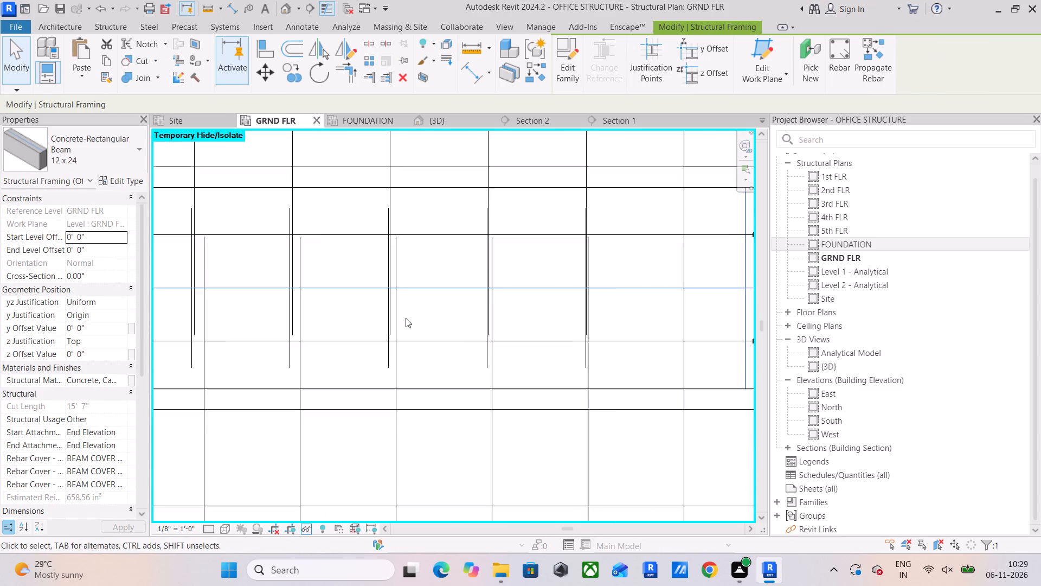
pyautogui.scroll(3, 406, 318)
pyautogui.click(382, 372)
pyautogui.scroll(-3, 385, 267)
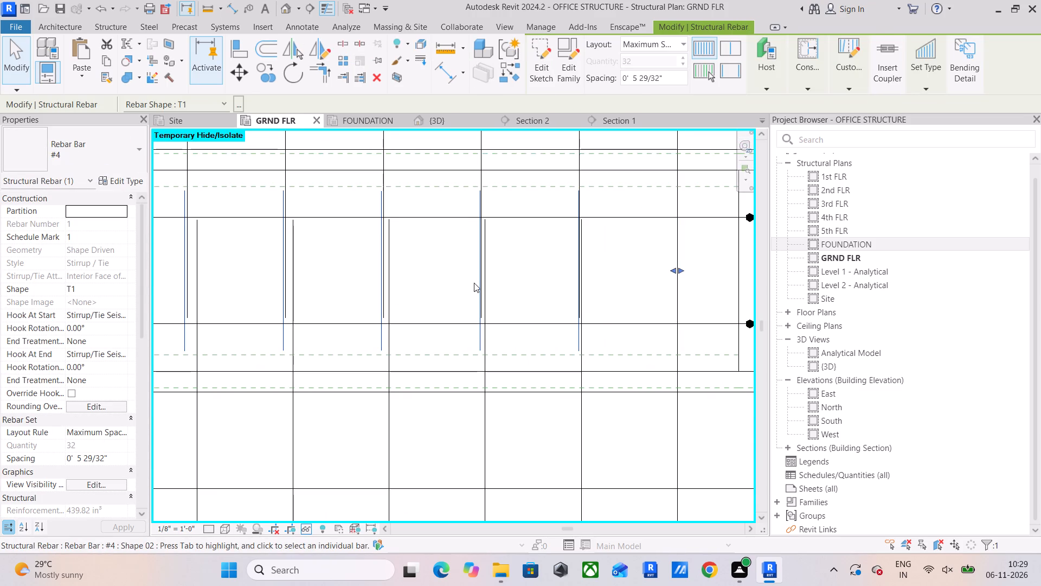
pyautogui.scroll(-2, 568, 280)
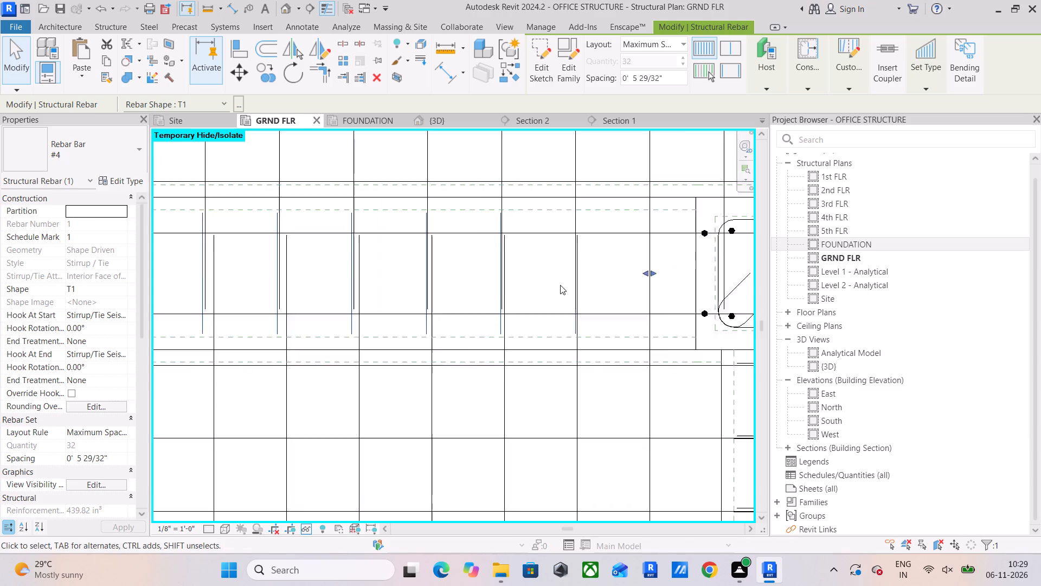
pyautogui.scroll(-7, 560, 285)
pyautogui.moveTo(553, 296); pyautogui.dragTo(809, 256, button='middle')
pyautogui.scroll(-4, 467, 287)
pyautogui.moveTo(469, 288); pyautogui.dragTo(594, 289, button='middle')
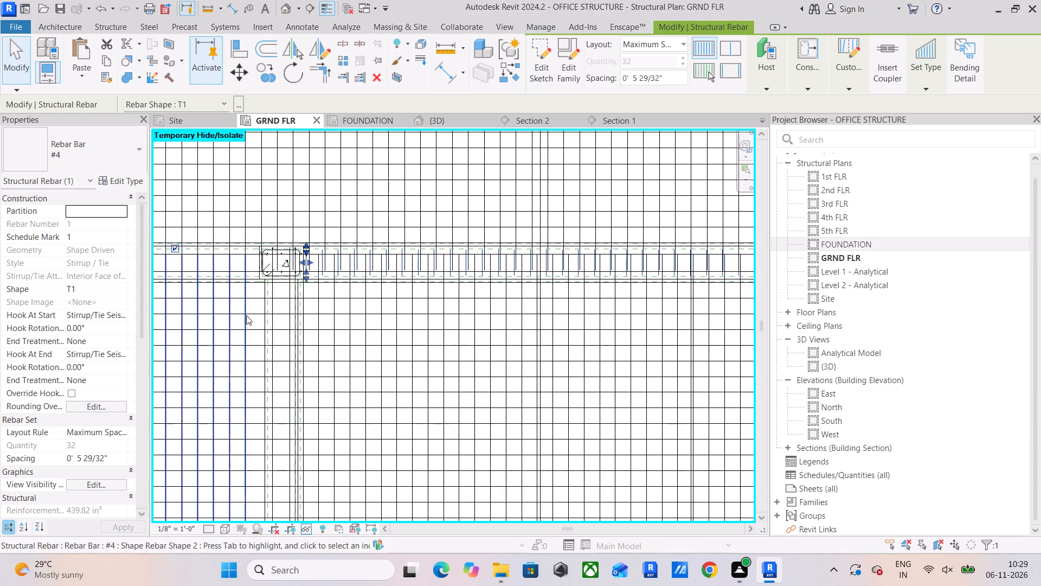
pyautogui.middleClick(304, 318)
pyautogui.scroll(12, 304, 257)
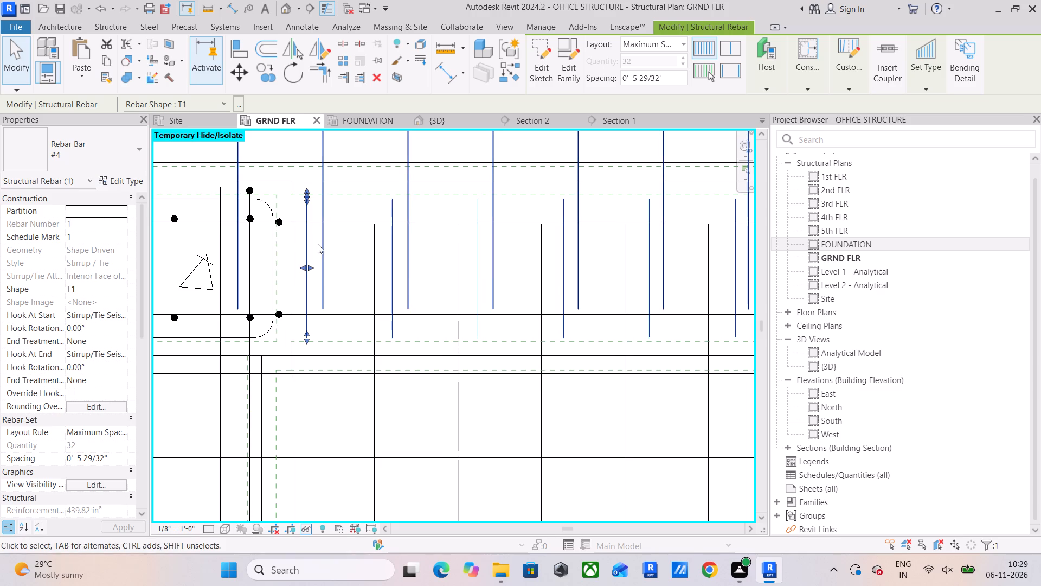
# Move the left end of the second lower bay's vertical slab bar set into line with the upper bay's vertical bar beside the second column.
pyautogui.scroll(-2, 318, 253)
pyautogui.moveTo(315, 258); pyautogui.dragTo(326, 161, button='middle')
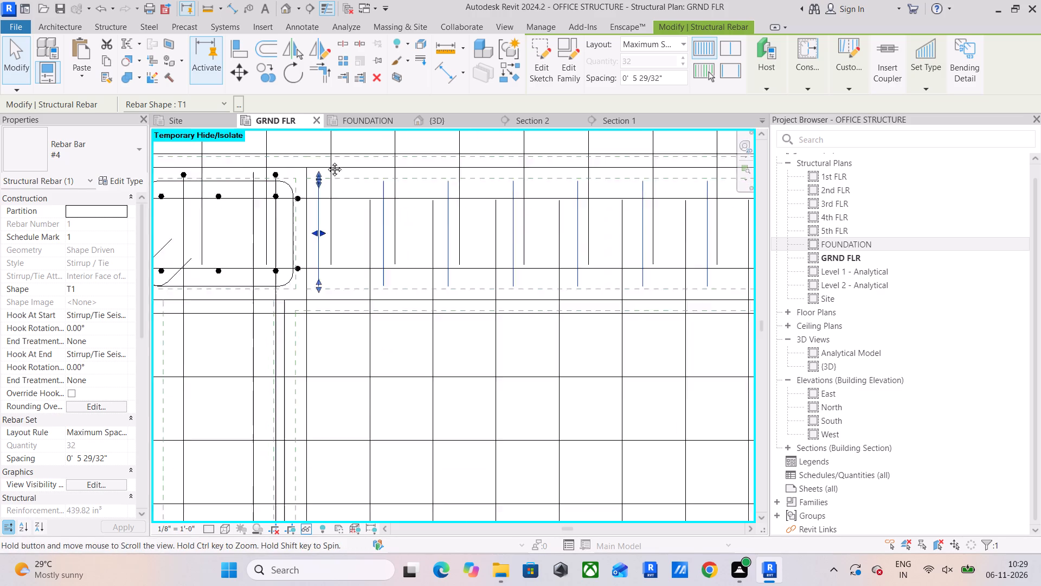
pyautogui.moveTo(326, 161); pyautogui.dragTo(326, 85, button='middle')
pyautogui.scroll(-8, 326, 230)
pyautogui.moveTo(334, 269); pyautogui.dragTo(307, 116, button='middle')
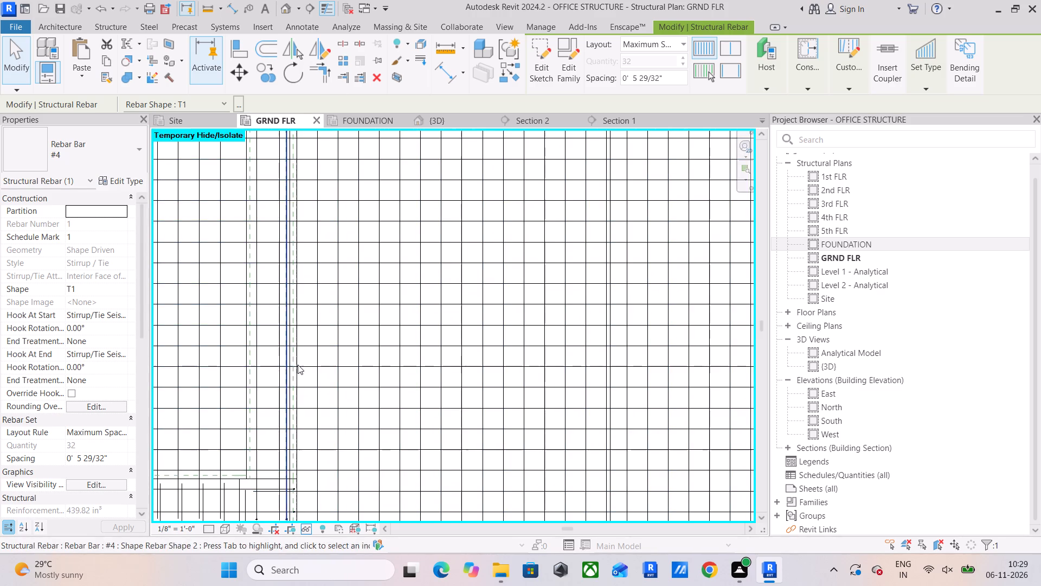
pyautogui.scroll(-4, 298, 364)
pyautogui.click(310, 348)
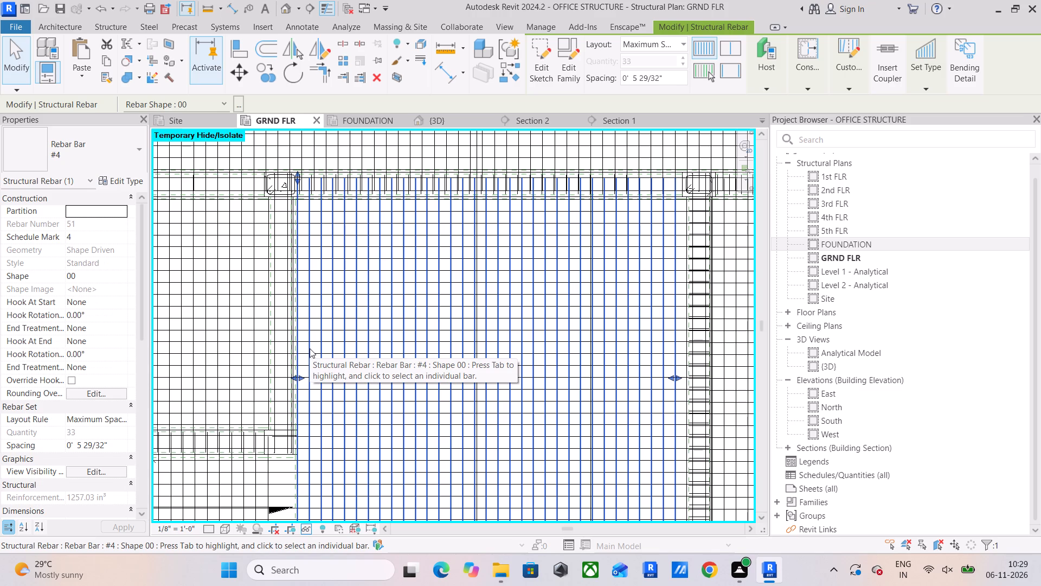
pyautogui.click(301, 377)
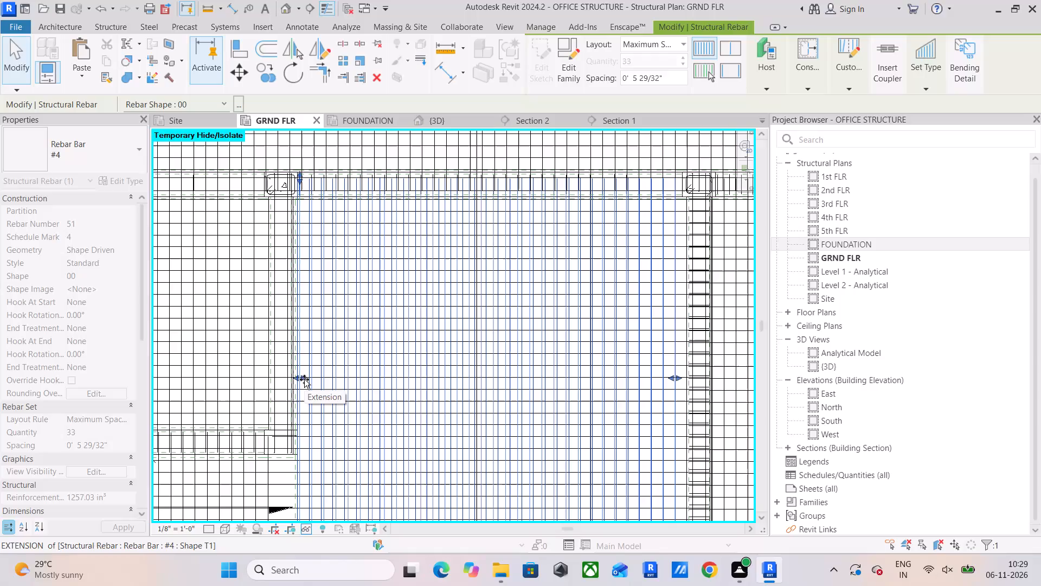
pyautogui.scroll(5, 297, 160)
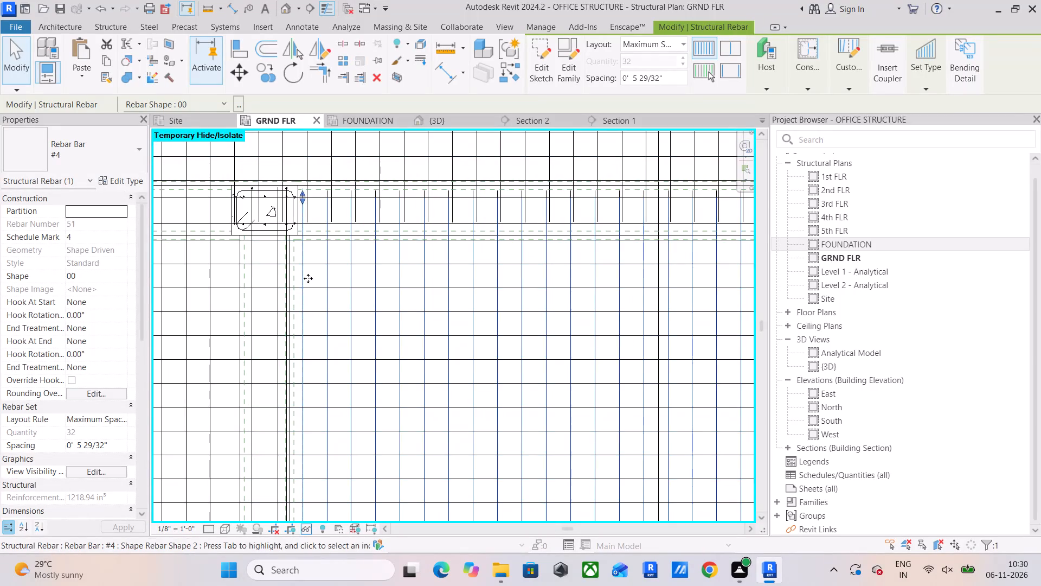
pyautogui.moveTo(319, 307); pyautogui.dragTo(331, 156, button='middle')
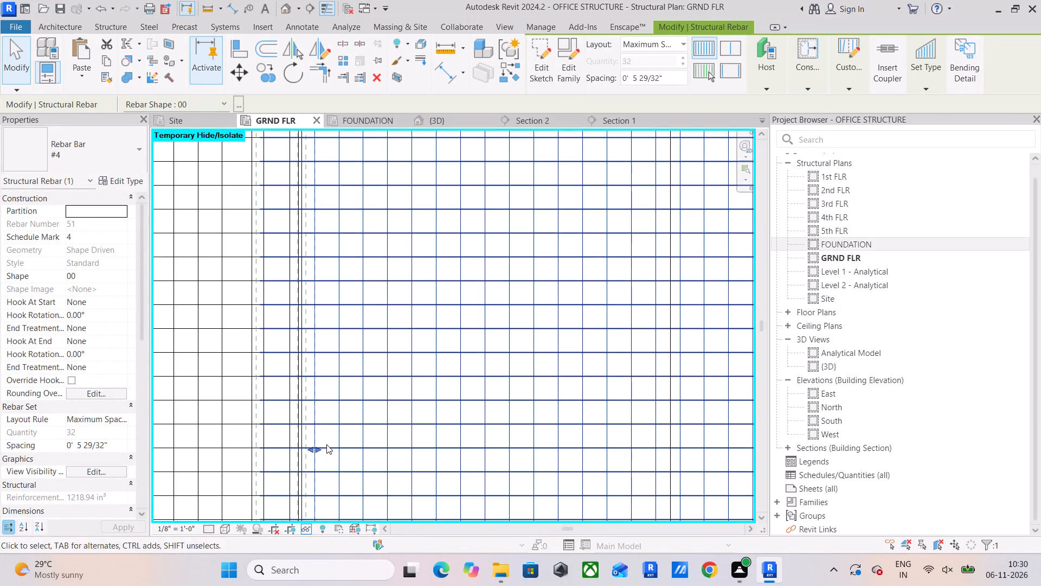
pyautogui.click(319, 450)
pyautogui.scroll(-2, 321, 450)
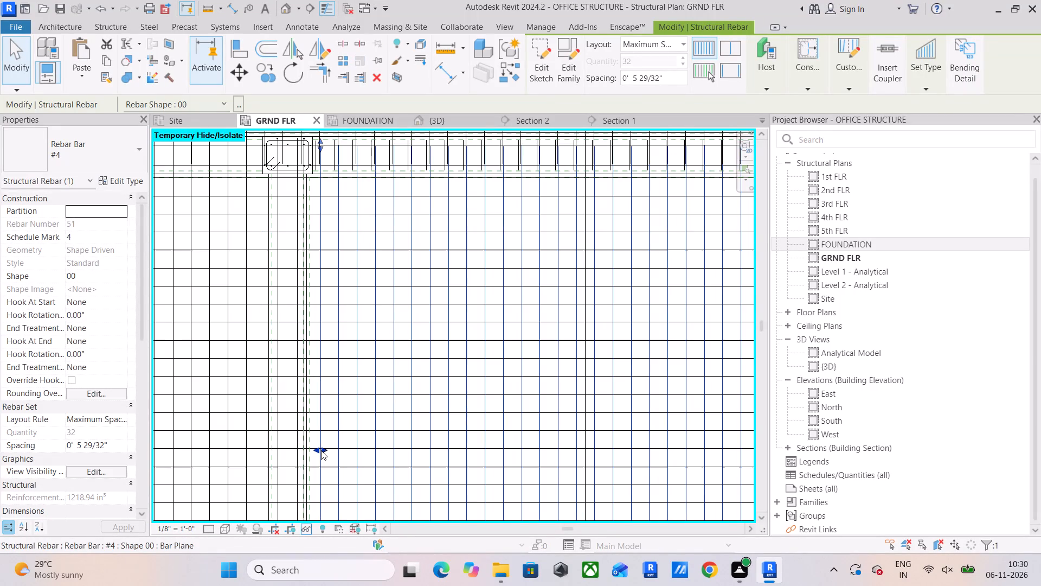
pyautogui.moveTo(317, 451); pyautogui.dragTo(319, 454)
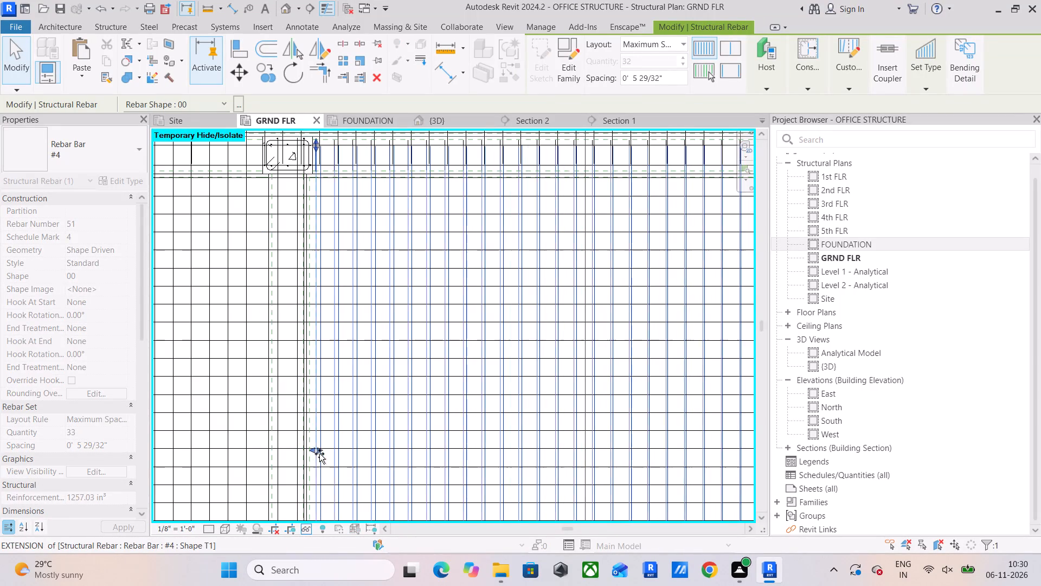
pyautogui.moveTo(319, 454); pyautogui.dragTo(325, 457)
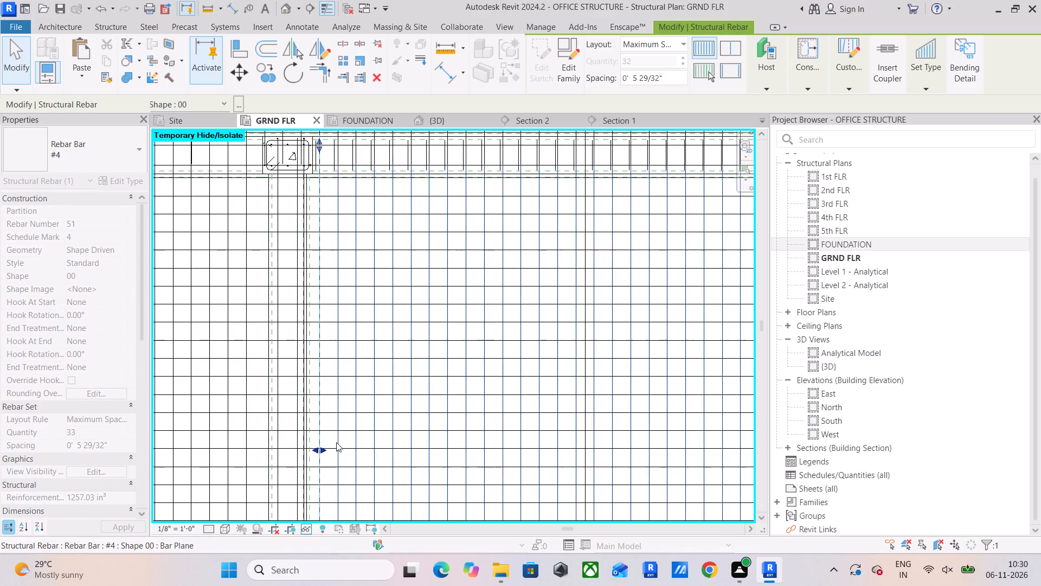
# Move the left end of the second beam's stirrup set into line with the first vertical slab bar beside the second column.
pyautogui.moveTo(354, 252); pyautogui.dragTo(348, 394, button='middle')
pyautogui.scroll(11, 313, 284)
pyautogui.click(339, 313)
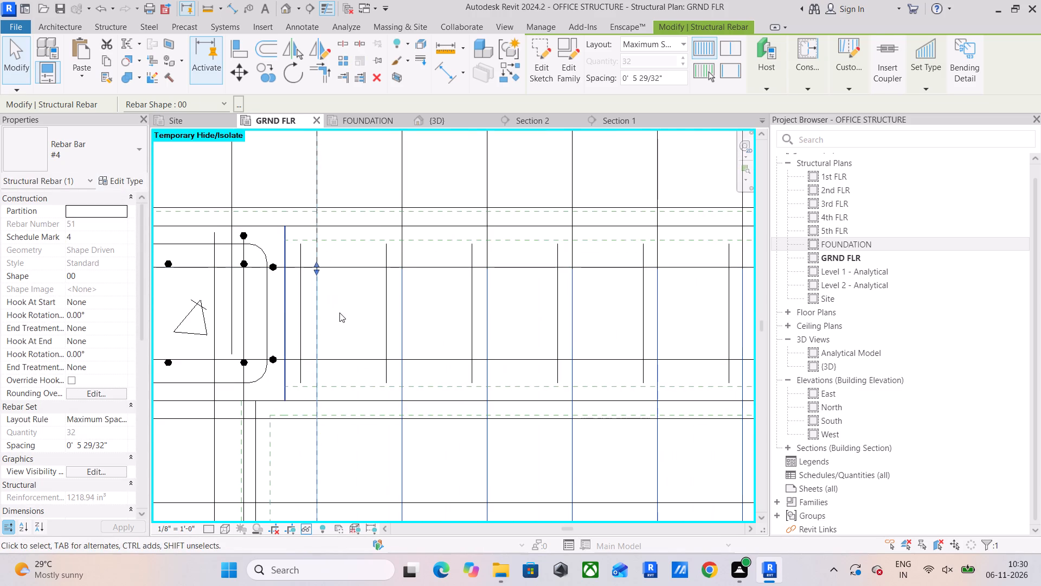
pyautogui.click(300, 319)
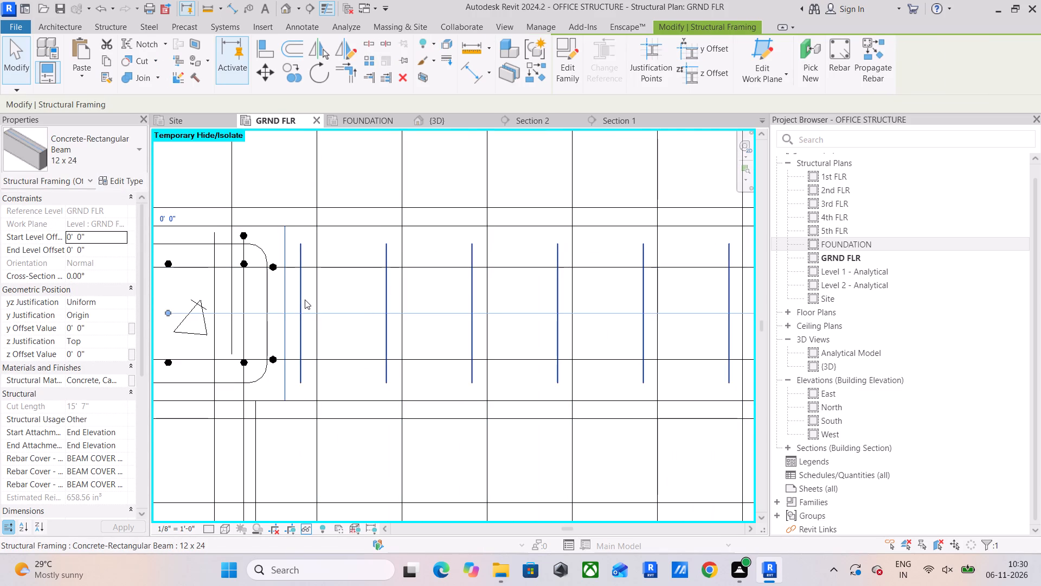
pyautogui.click(305, 300)
pyautogui.moveTo(306, 311); pyautogui.dragTo(319, 313)
pyautogui.click(342, 305)
# Move the left end of the third beam's stirrup set into line with the upper bay's vertical slab bar just past the third column.
pyautogui.scroll(-5, 393, 291)
pyautogui.moveTo(402, 288); pyautogui.dragTo(352, 326, button='middle')
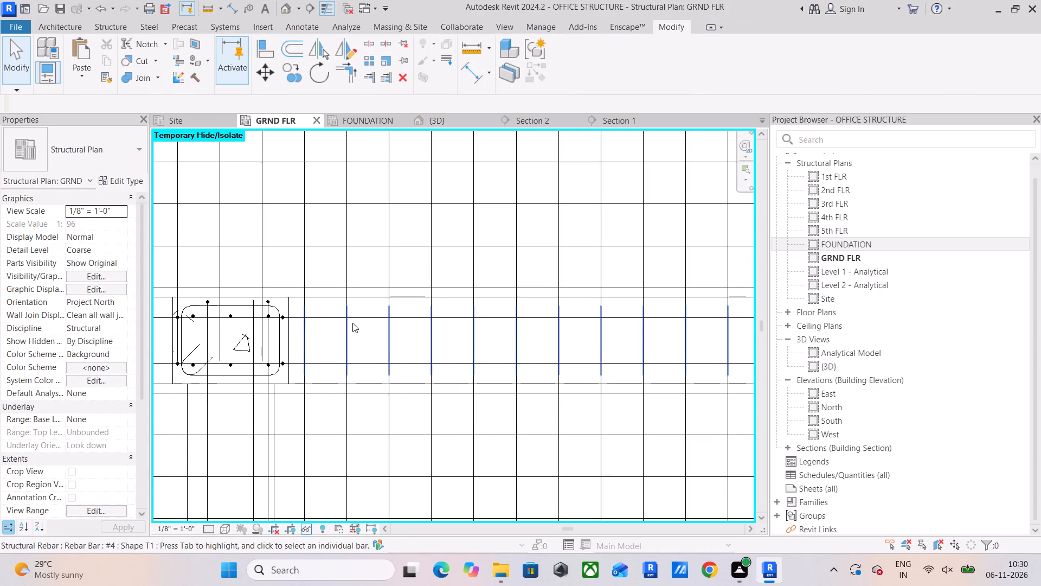
pyautogui.scroll(-1, 352, 323)
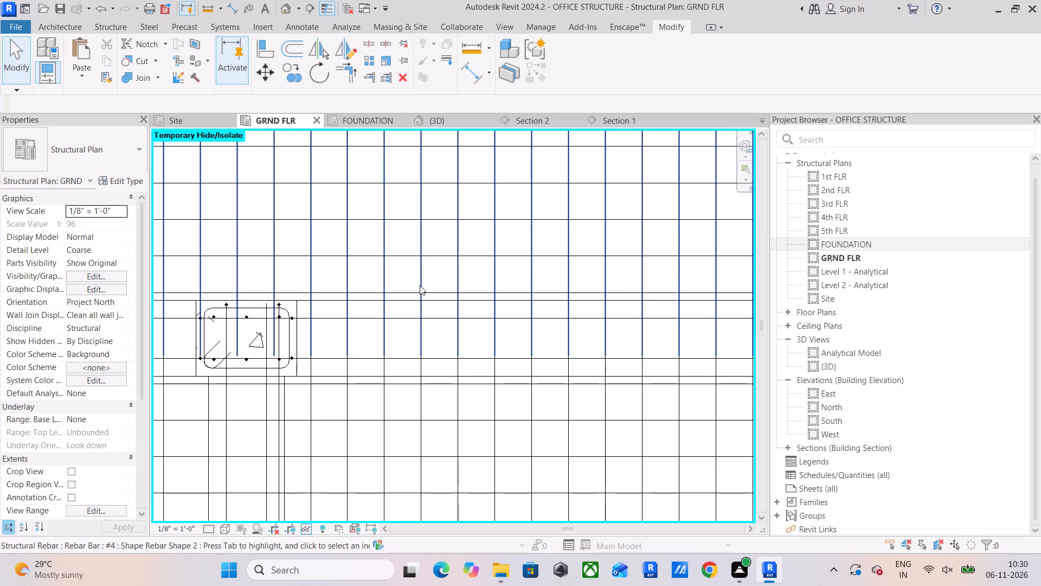
pyautogui.scroll(-1, 417, 246)
pyautogui.moveTo(416, 260); pyautogui.dragTo(337, 339, button='middle')
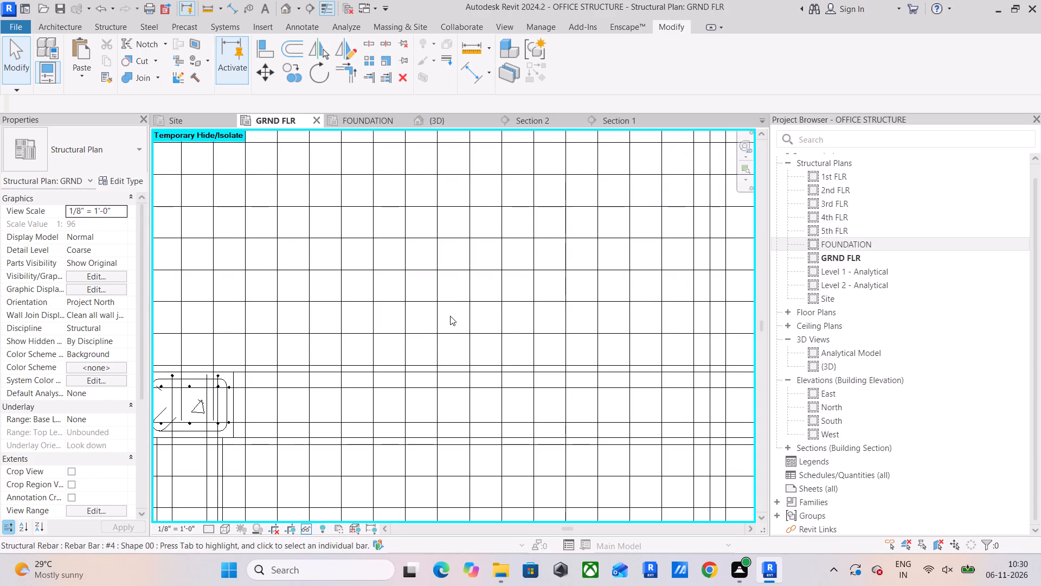
pyautogui.click(451, 312)
pyautogui.scroll(-3, 509, 342)
pyautogui.moveTo(518, 338); pyautogui.dragTo(230, 351, button='middle')
pyautogui.scroll(-3, 408, 316)
pyautogui.moveTo(421, 312); pyautogui.dragTo(349, 334, button='middle')
pyautogui.scroll(-3, 355, 328)
pyautogui.moveTo(361, 331); pyautogui.dragTo(301, 279, button='middle')
pyautogui.scroll(5, 390, 312)
pyautogui.scroll(5, 497, 319)
pyautogui.moveTo(490, 320); pyautogui.dragTo(416, 322, button='middle')
pyautogui.click(405, 333)
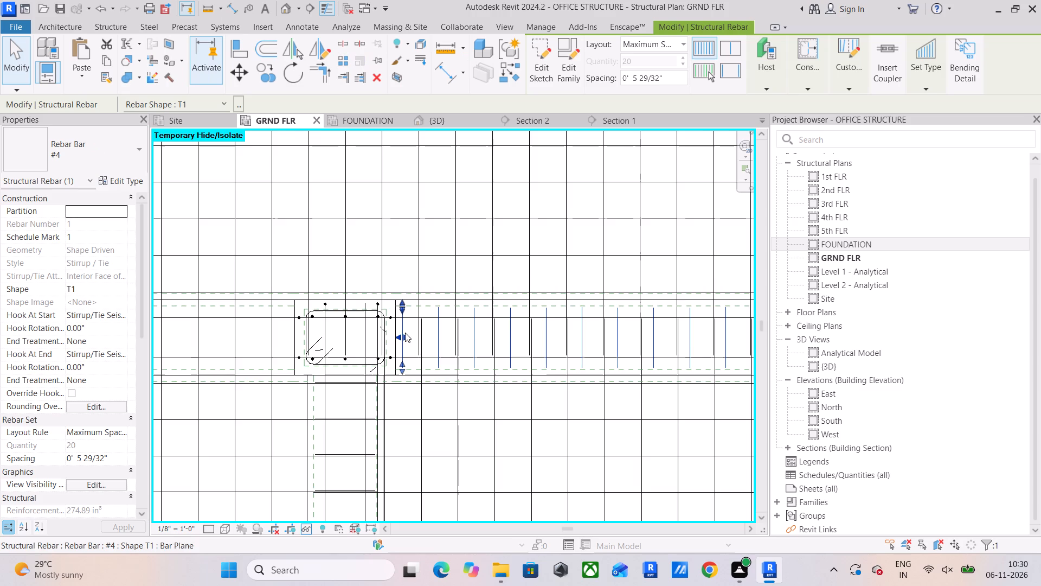
pyautogui.scroll(4, 404, 329)
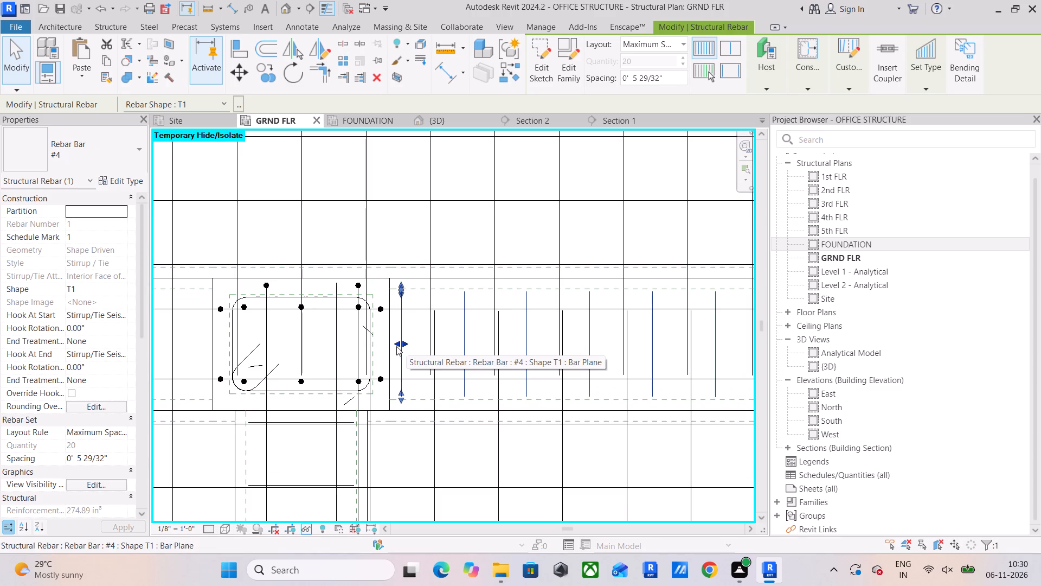
pyautogui.moveTo(401, 342); pyautogui.dragTo(426, 343)
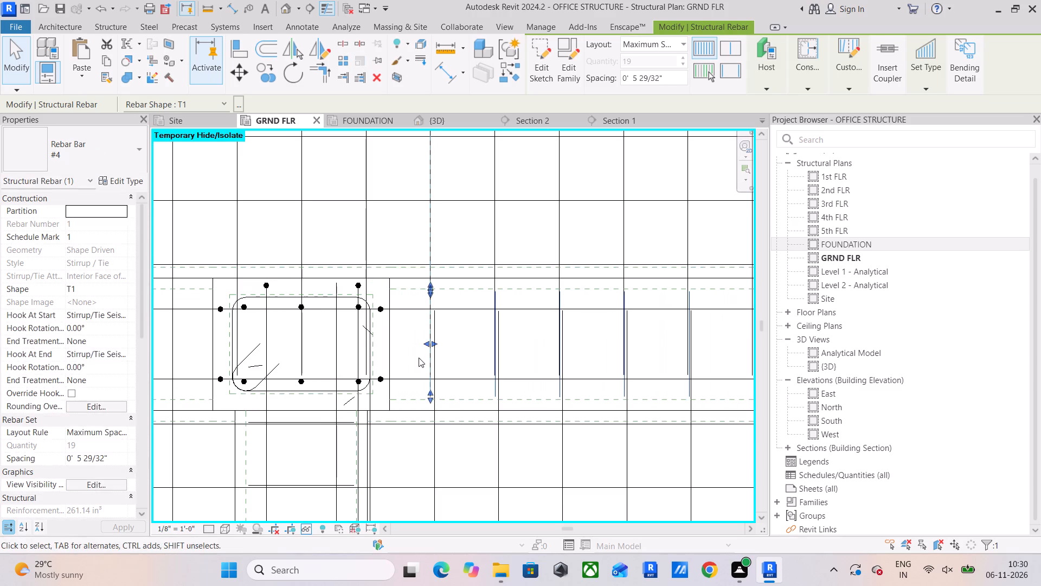
pyautogui.click(414, 348)
# Pull the left end of the third lower bay's vertical slab bar set back from the third column into line with the beam's first stirrup.
pyautogui.click(434, 436)
pyautogui.scroll(-1, 417, 424)
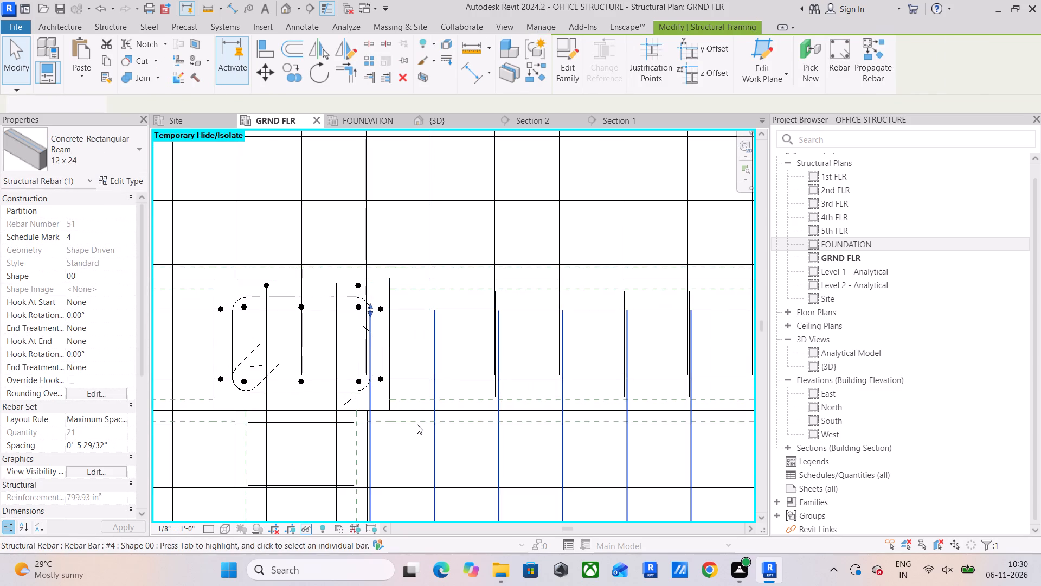
pyautogui.scroll(-1, 417, 424)
pyautogui.moveTo(416, 423); pyautogui.dragTo(376, 280, button='middle')
pyautogui.scroll(-8, 355, 346)
pyautogui.moveTo(351, 330); pyautogui.dragTo(352, 317, button='middle')
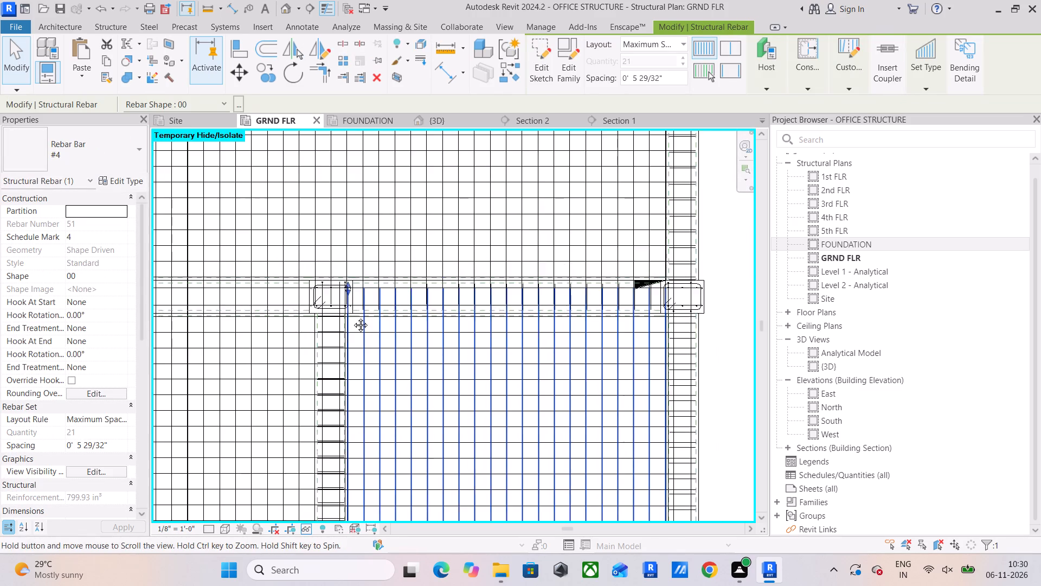
pyautogui.moveTo(352, 317); pyautogui.dragTo(354, 250, button='middle')
pyautogui.moveTo(354, 472); pyautogui.dragTo(365, 473)
pyautogui.scroll(4, 373, 244)
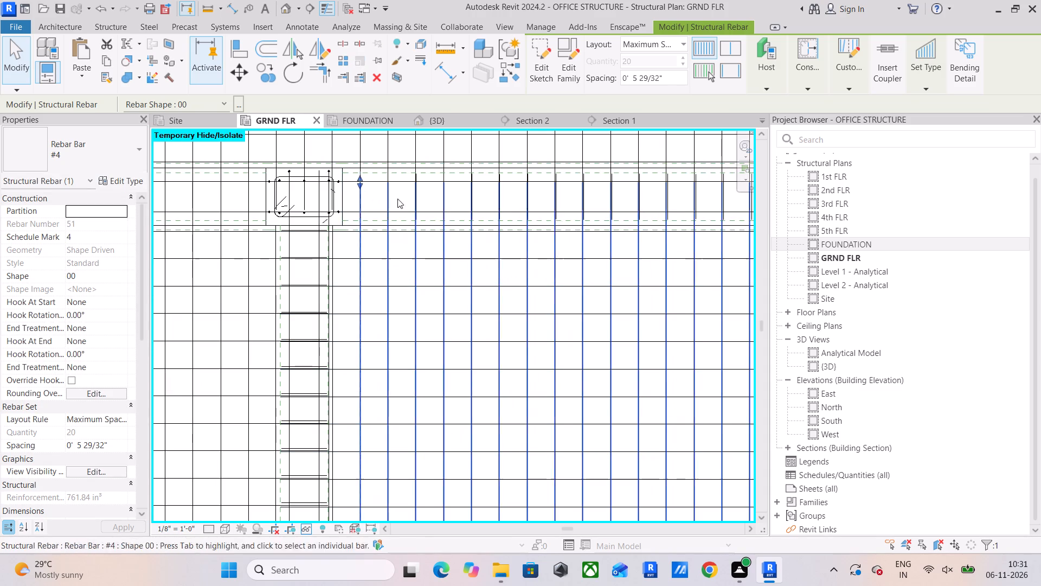
pyautogui.scroll(10, 486, 193)
pyautogui.scroll(-4, 479, 193)
# Nudge the right end of the third beam's stirrup set into line with the vertical slab bar before the fourth column.
pyautogui.moveTo(501, 212); pyautogui.dragTo(444, 372, button='middle')
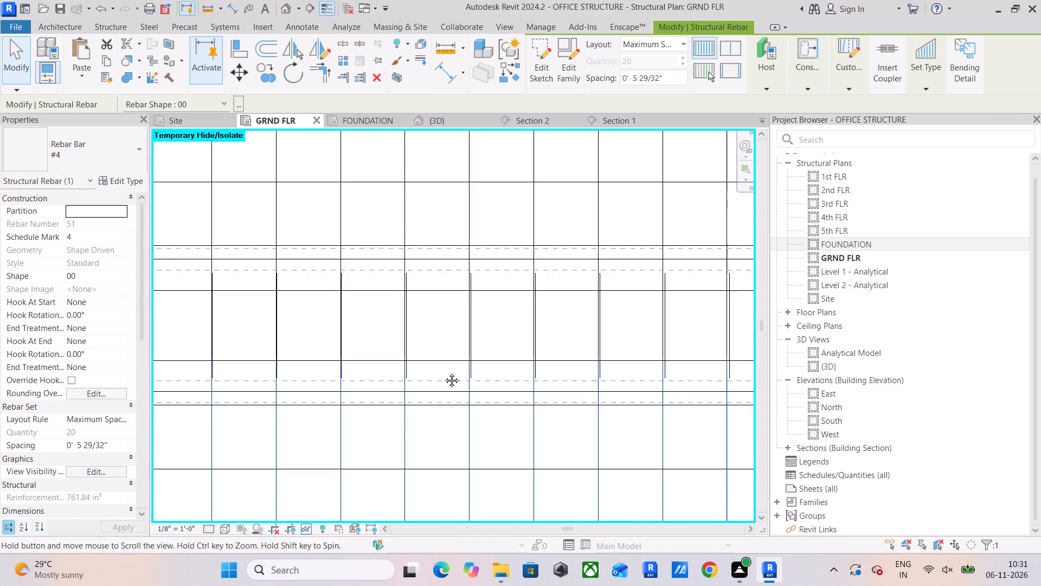
pyautogui.moveTo(444, 372); pyautogui.dragTo(444, 374, button='middle')
pyautogui.click(454, 247)
pyautogui.scroll(4, 464, 355)
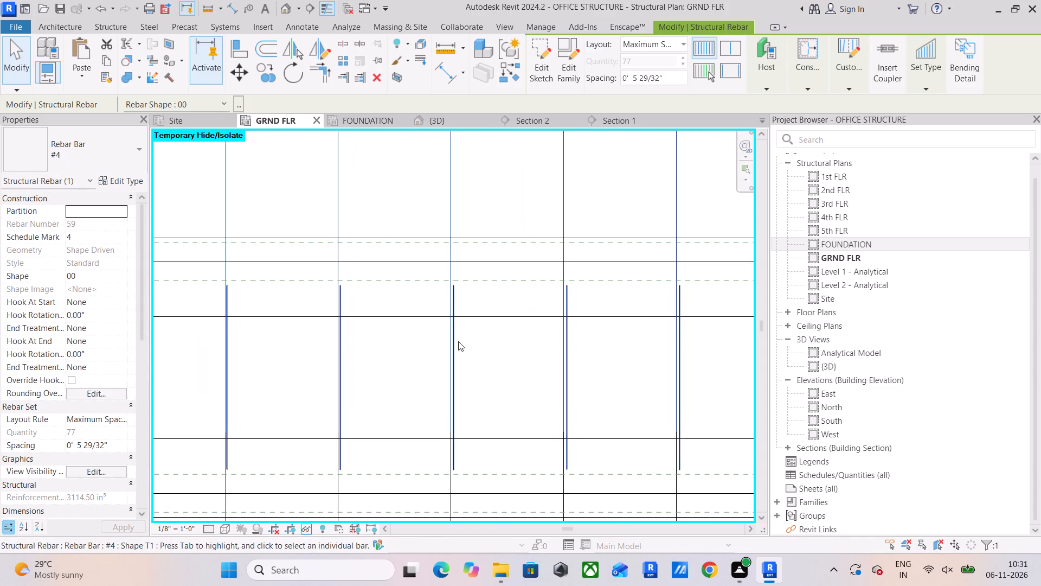
pyautogui.click(458, 346)
pyautogui.scroll(-9, 517, 321)
pyautogui.moveTo(563, 322); pyautogui.dragTo(326, 326, button='middle')
pyautogui.moveTo(610, 330); pyautogui.dragTo(518, 330, button='middle')
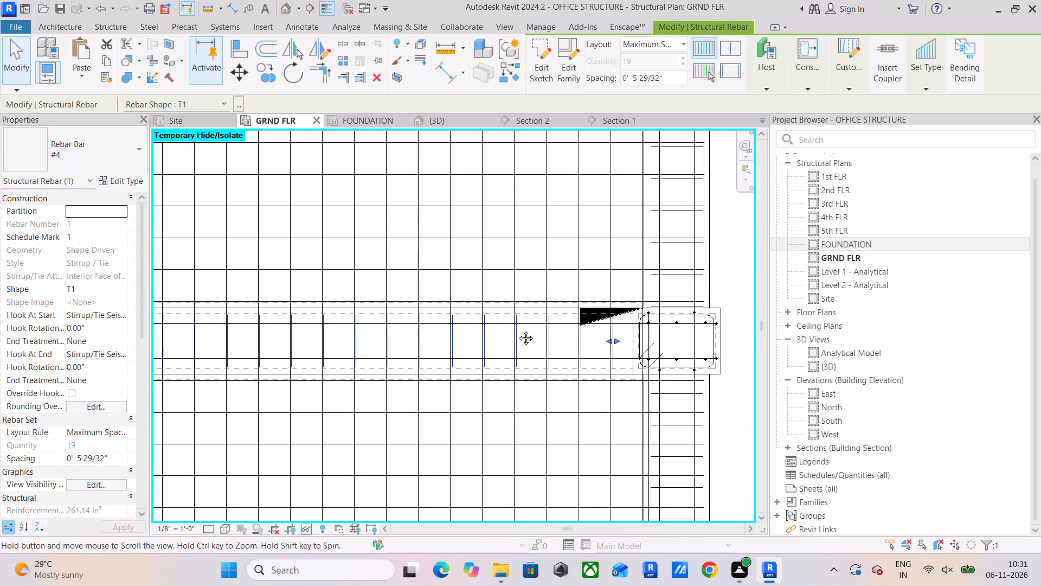
pyautogui.moveTo(518, 330); pyautogui.dragTo(485, 335, button='middle')
pyautogui.scroll(-1, 483, 332)
pyautogui.scroll(11, 571, 361)
pyautogui.moveTo(515, 304); pyautogui.dragTo(508, 307)
pyautogui.click(555, 280)
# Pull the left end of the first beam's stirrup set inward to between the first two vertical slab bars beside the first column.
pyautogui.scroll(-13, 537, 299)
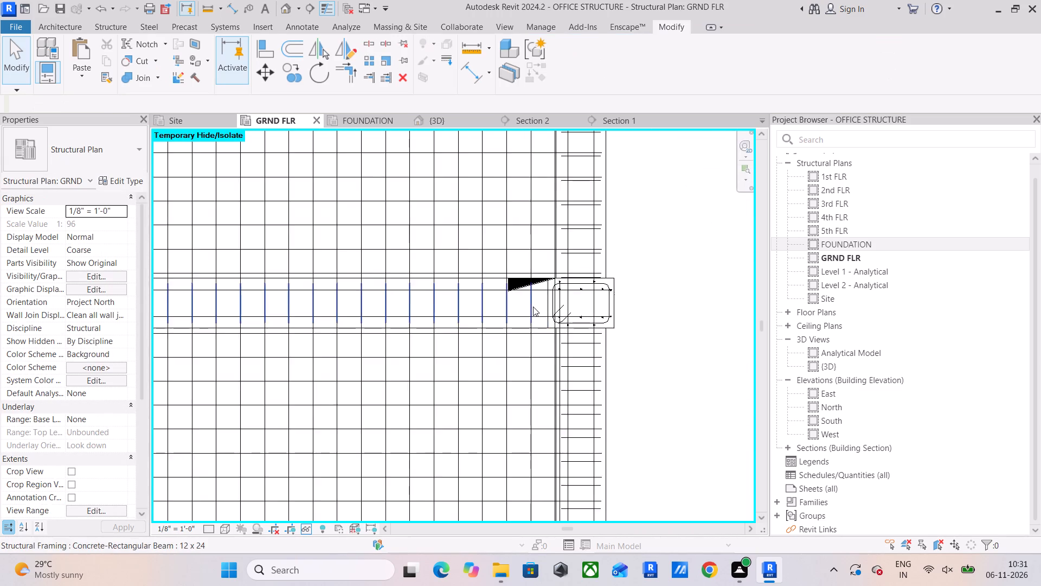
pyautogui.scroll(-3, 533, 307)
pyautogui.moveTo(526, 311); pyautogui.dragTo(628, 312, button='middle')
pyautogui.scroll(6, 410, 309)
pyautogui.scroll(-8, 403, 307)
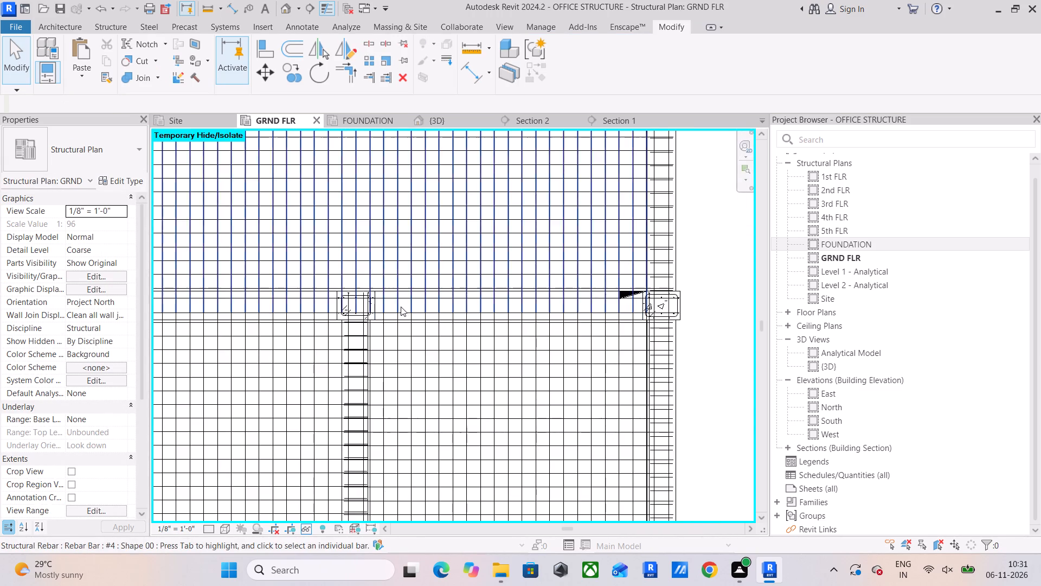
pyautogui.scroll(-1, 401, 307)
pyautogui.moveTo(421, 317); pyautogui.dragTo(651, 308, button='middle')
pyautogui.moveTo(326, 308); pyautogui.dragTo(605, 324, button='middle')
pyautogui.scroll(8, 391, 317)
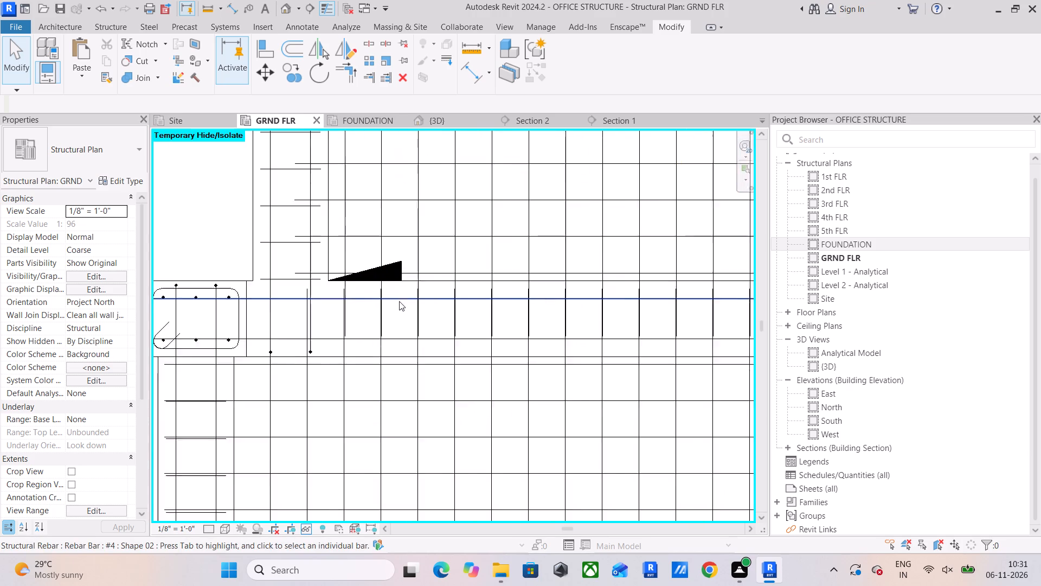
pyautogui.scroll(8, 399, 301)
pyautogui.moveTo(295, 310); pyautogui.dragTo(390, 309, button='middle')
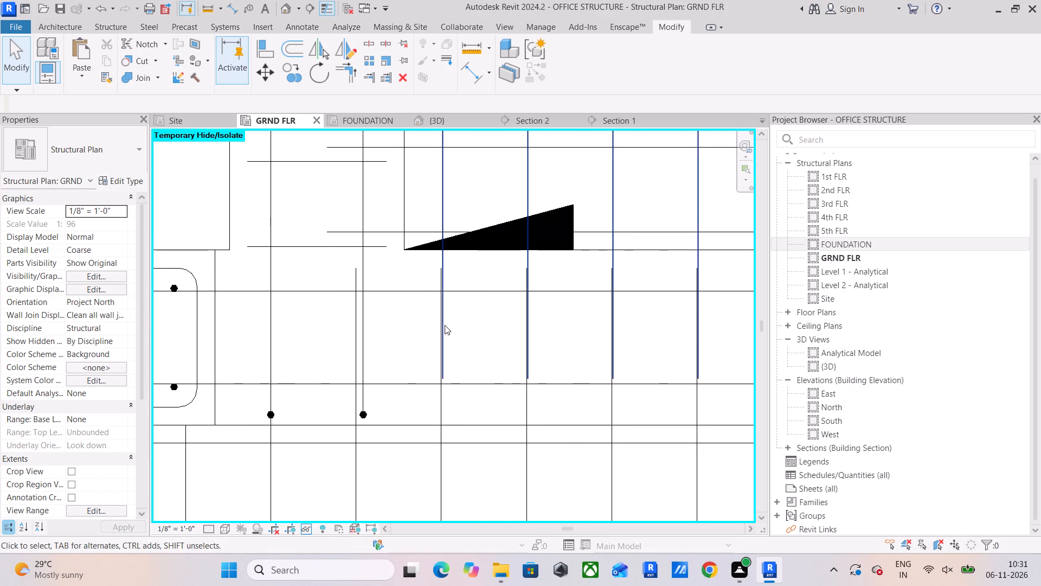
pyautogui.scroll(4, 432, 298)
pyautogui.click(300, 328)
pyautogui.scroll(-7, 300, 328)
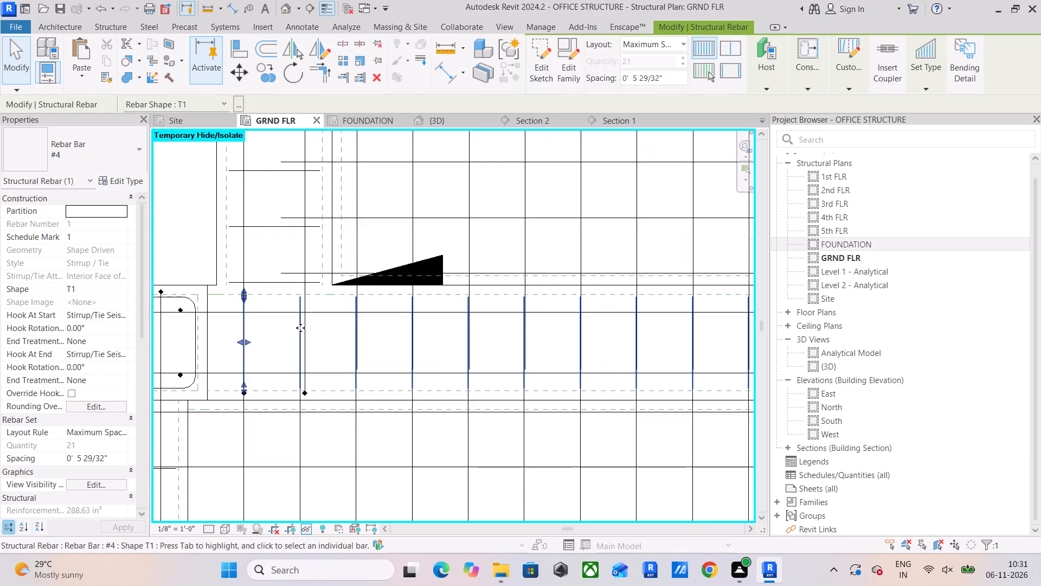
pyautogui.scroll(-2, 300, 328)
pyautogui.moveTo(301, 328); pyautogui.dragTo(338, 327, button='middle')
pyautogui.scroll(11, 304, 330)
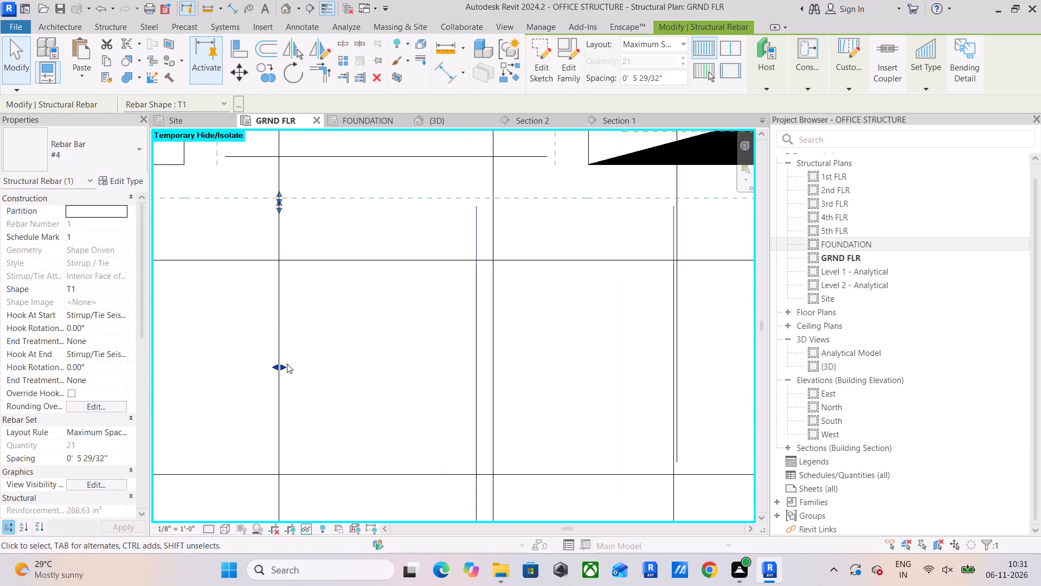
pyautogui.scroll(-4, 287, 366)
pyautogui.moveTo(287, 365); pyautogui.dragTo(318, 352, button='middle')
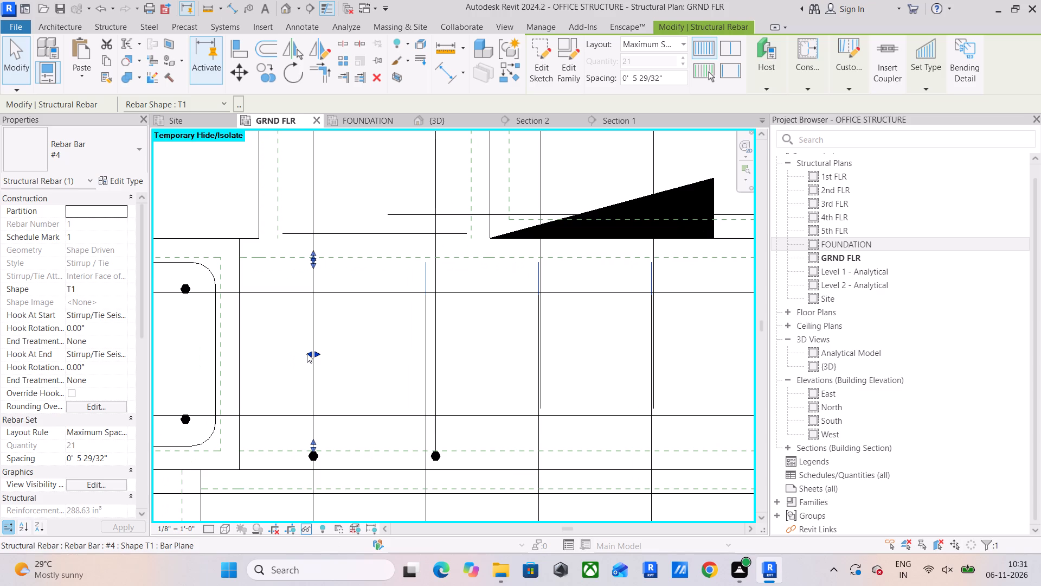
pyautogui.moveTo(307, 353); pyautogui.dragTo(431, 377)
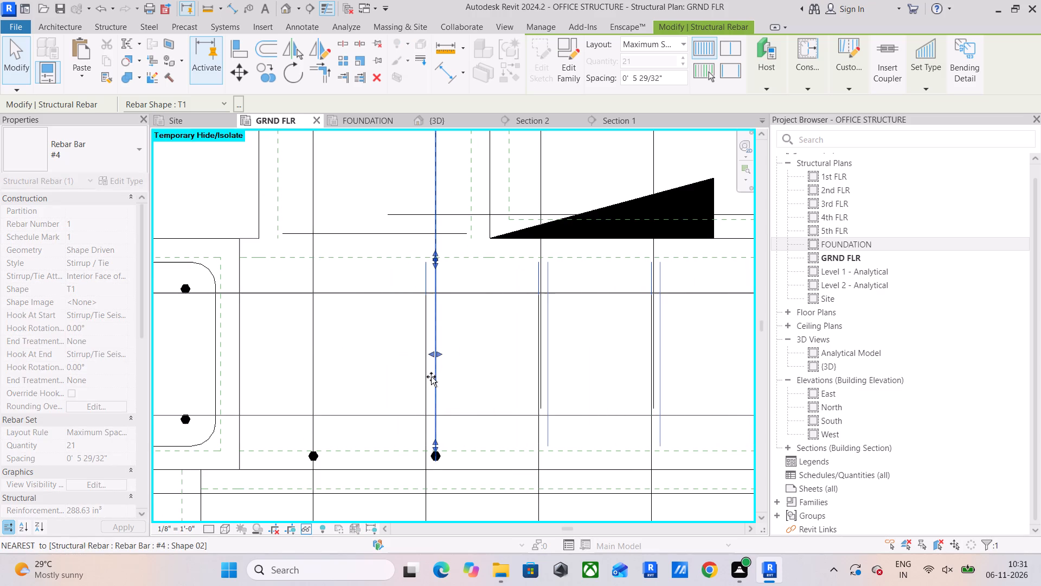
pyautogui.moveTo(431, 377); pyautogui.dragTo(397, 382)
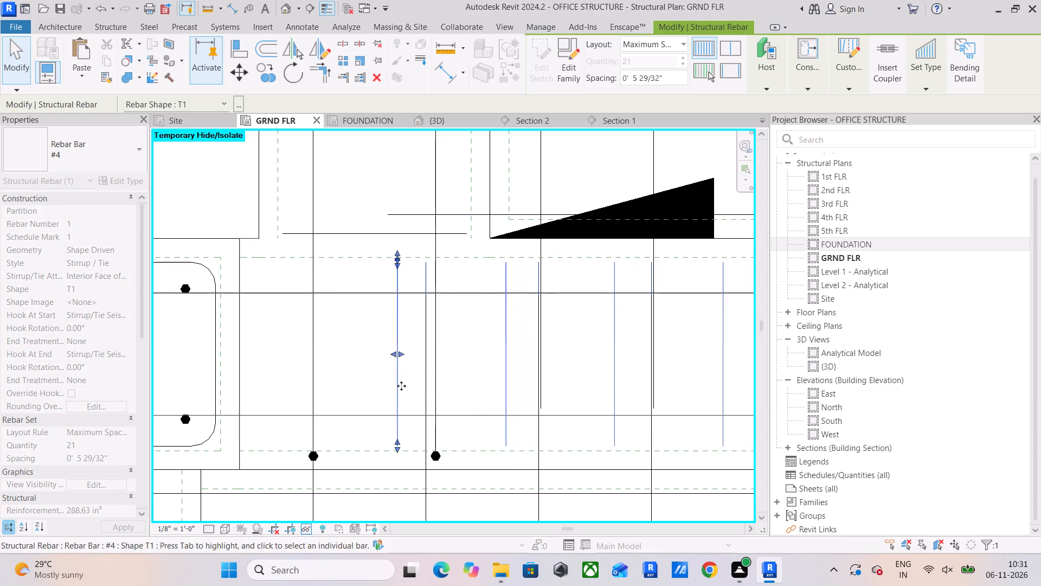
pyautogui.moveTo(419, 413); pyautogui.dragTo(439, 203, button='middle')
# Examine how the first lower bay's vertical slab bars line up with the first beam's stirrups and the upper bay's bars.
pyautogui.click(447, 324)
pyautogui.scroll(-2, 406, 324)
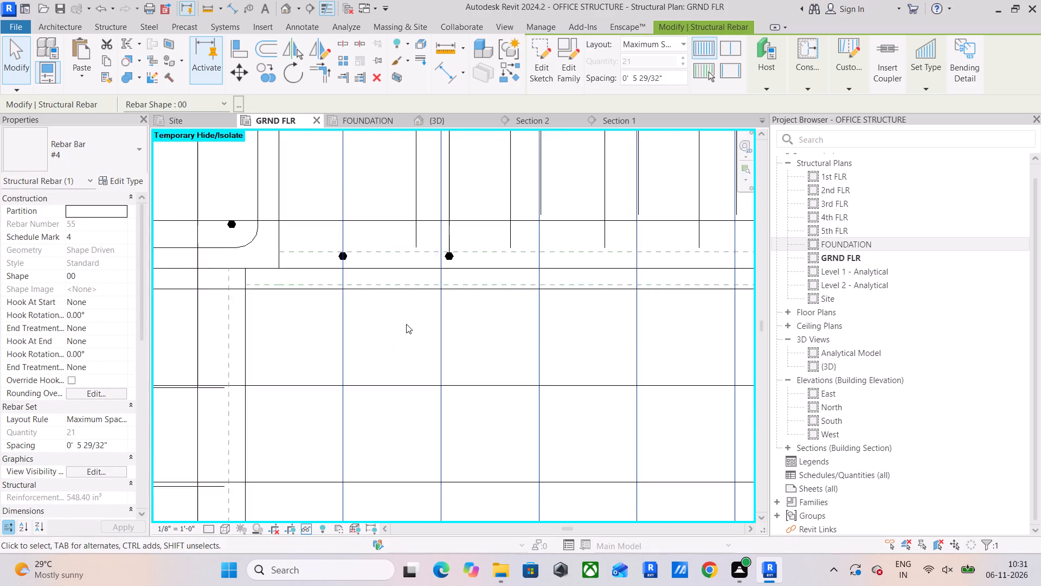
pyautogui.scroll(-1, 406, 324)
pyautogui.moveTo(418, 317); pyautogui.dragTo(381, 374, button='middle')
pyautogui.moveTo(401, 224); pyautogui.dragTo(359, 342, button='middle')
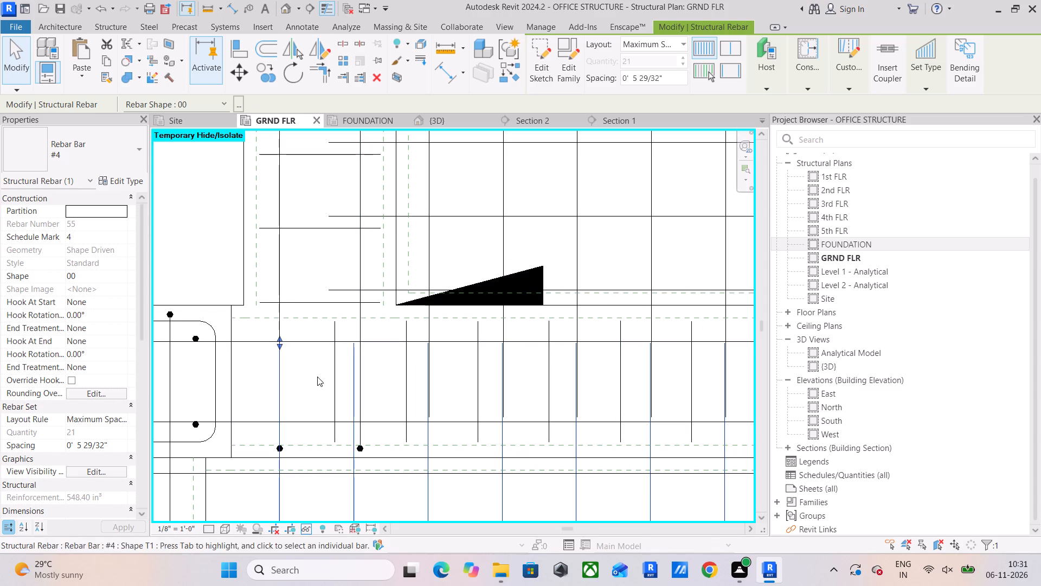
pyautogui.moveTo(305, 391); pyautogui.dragTo(312, 359, button='middle')
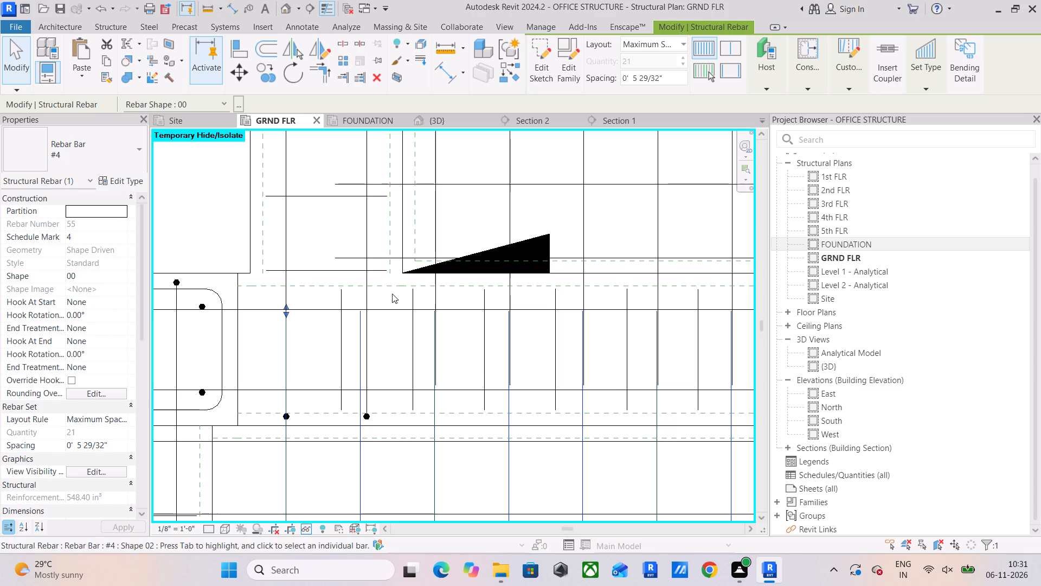
pyautogui.scroll(-5, 507, 291)
pyautogui.moveTo(522, 296); pyautogui.dragTo(442, 303, button='middle')
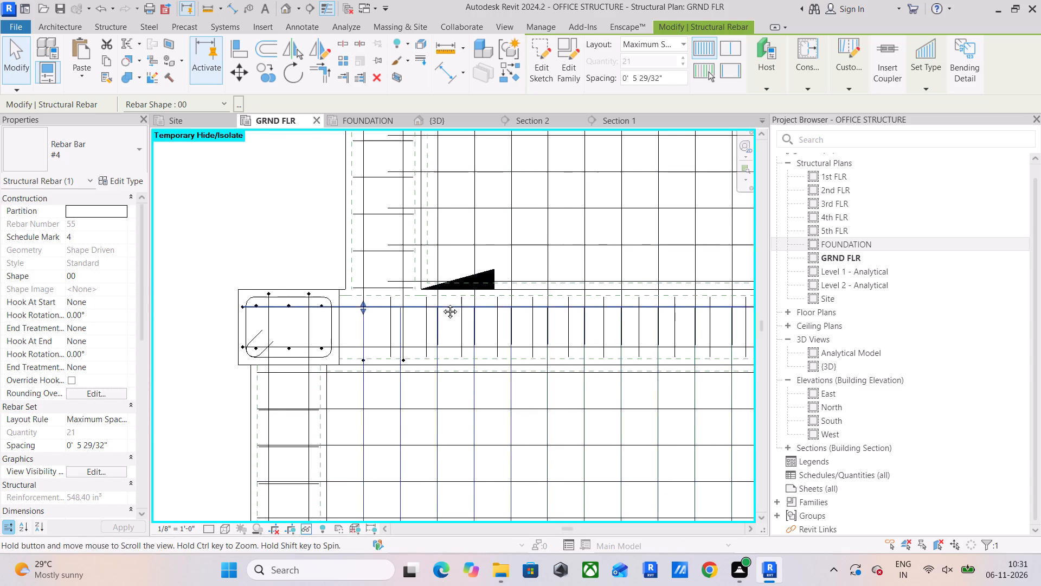
pyautogui.moveTo(442, 303); pyautogui.dragTo(432, 304, button='middle')
pyautogui.click(246, 205)
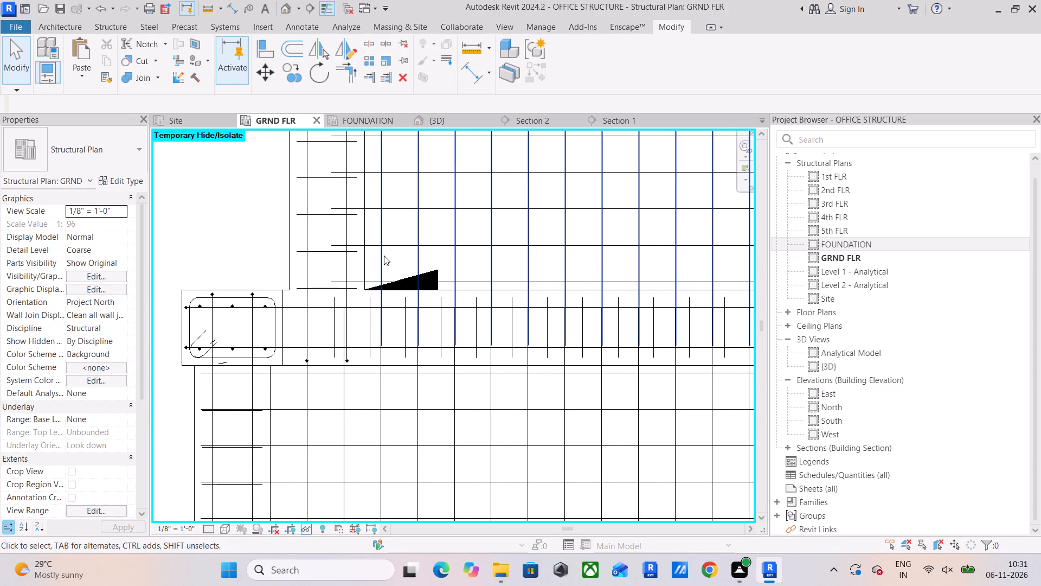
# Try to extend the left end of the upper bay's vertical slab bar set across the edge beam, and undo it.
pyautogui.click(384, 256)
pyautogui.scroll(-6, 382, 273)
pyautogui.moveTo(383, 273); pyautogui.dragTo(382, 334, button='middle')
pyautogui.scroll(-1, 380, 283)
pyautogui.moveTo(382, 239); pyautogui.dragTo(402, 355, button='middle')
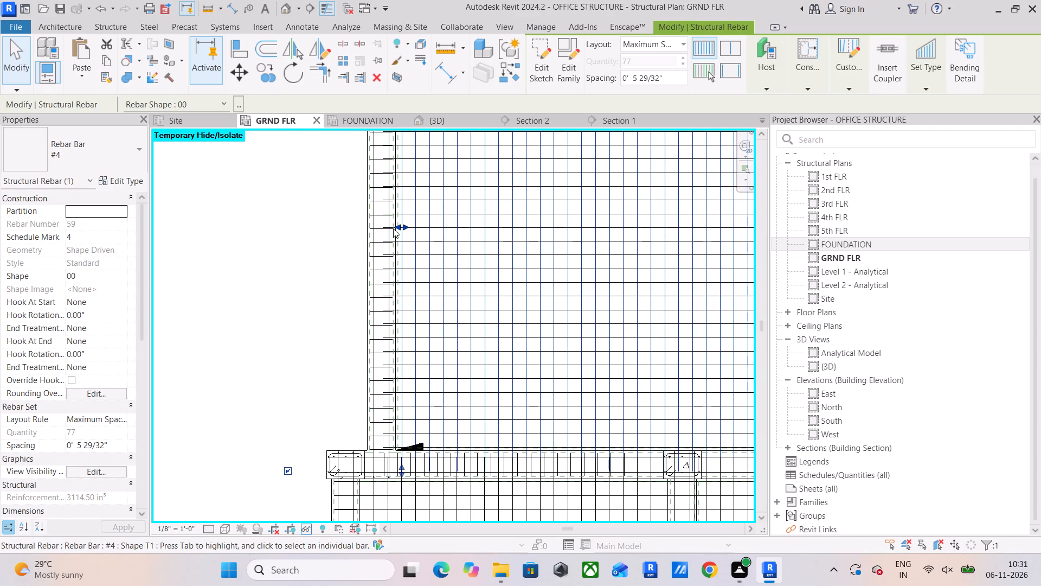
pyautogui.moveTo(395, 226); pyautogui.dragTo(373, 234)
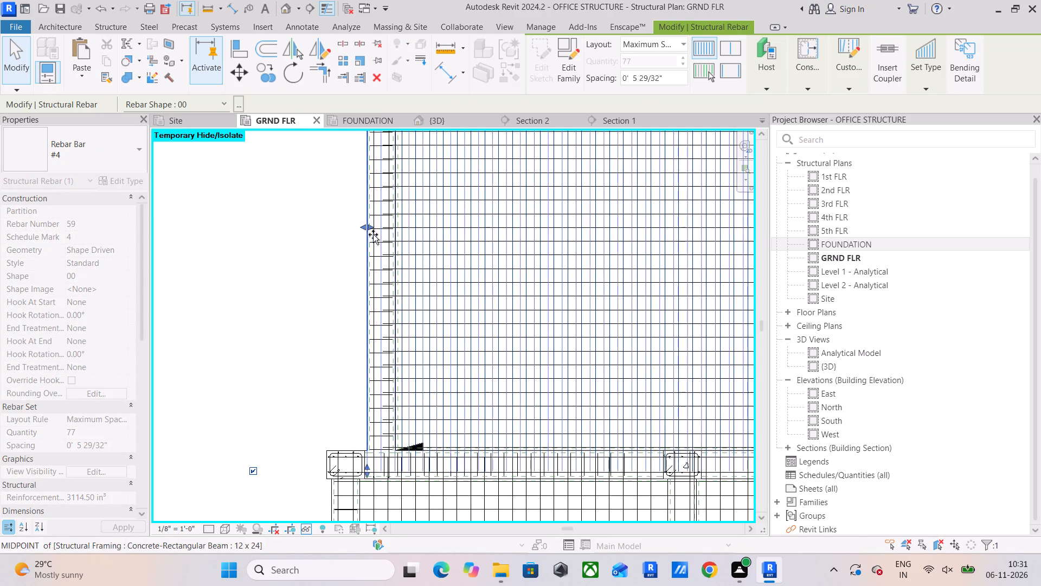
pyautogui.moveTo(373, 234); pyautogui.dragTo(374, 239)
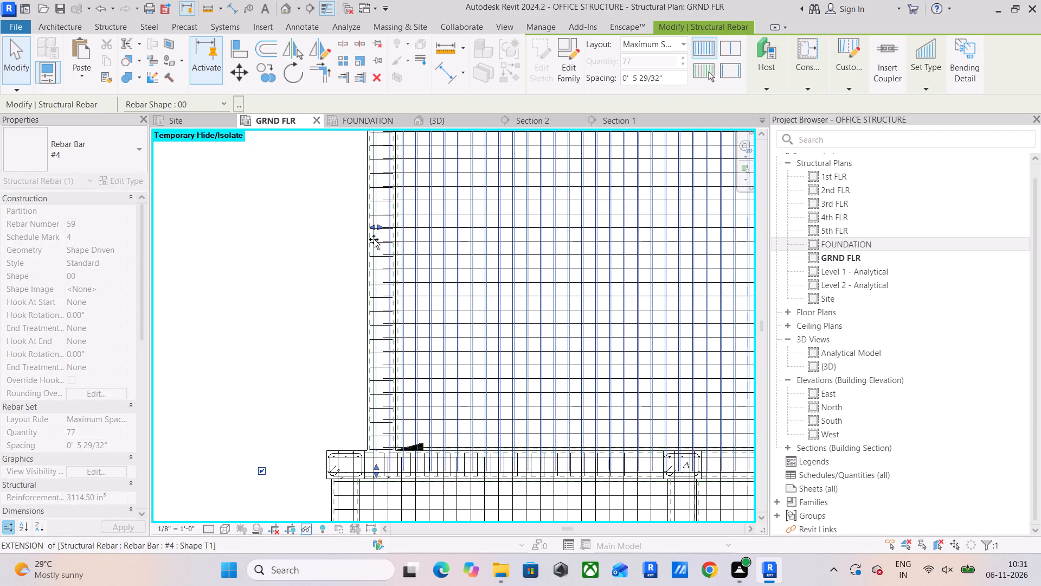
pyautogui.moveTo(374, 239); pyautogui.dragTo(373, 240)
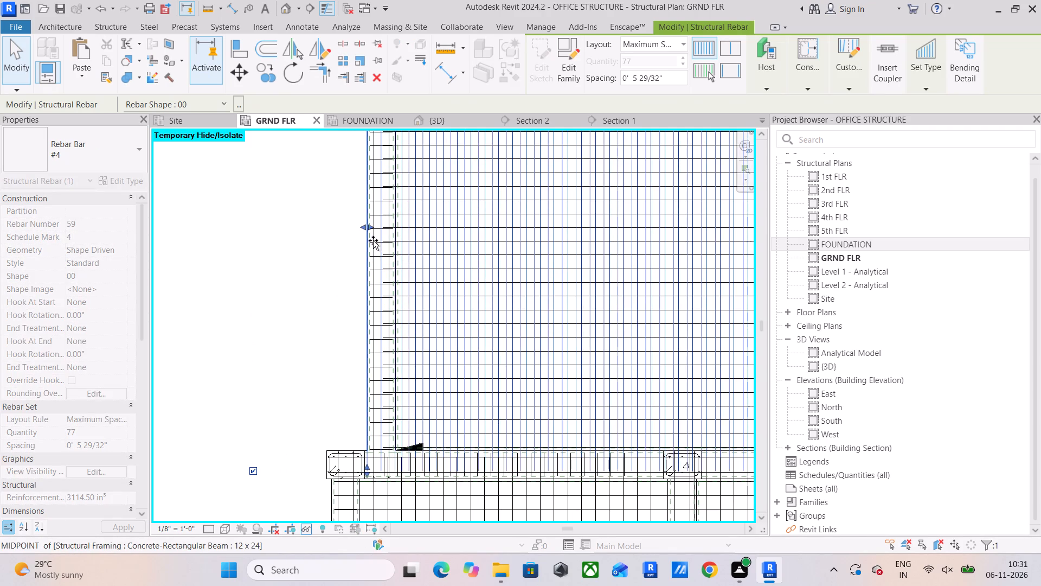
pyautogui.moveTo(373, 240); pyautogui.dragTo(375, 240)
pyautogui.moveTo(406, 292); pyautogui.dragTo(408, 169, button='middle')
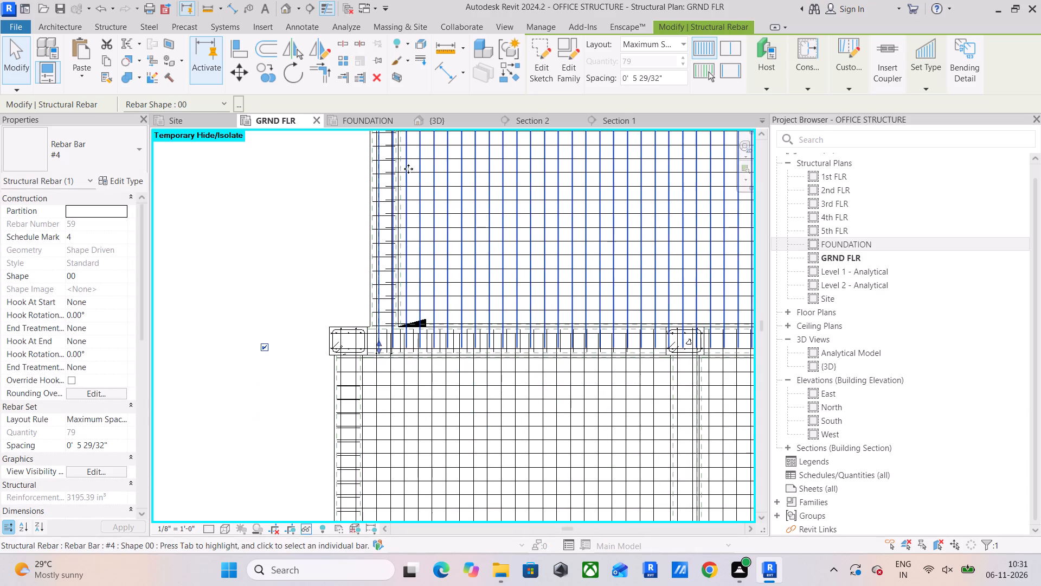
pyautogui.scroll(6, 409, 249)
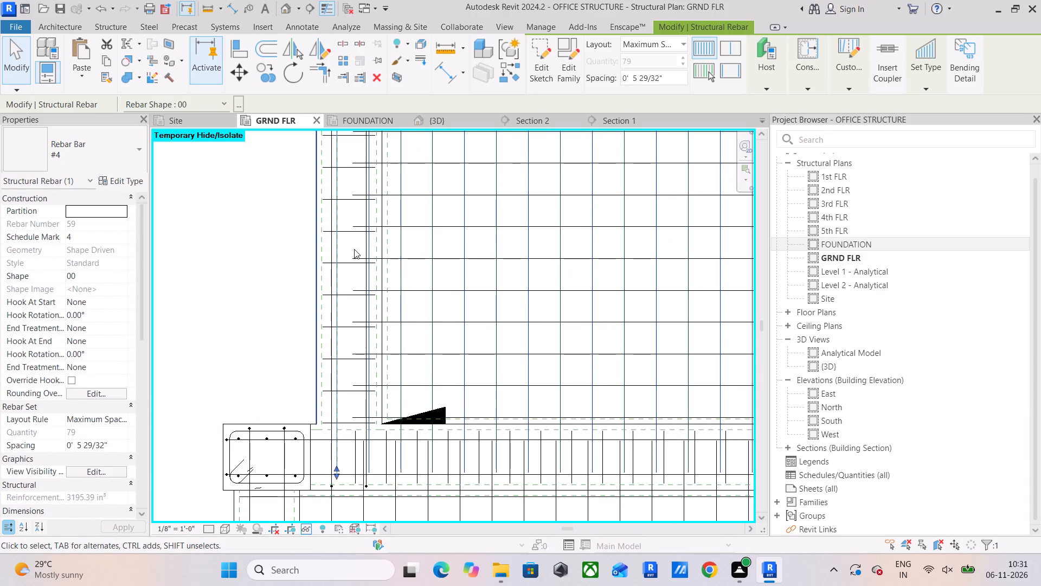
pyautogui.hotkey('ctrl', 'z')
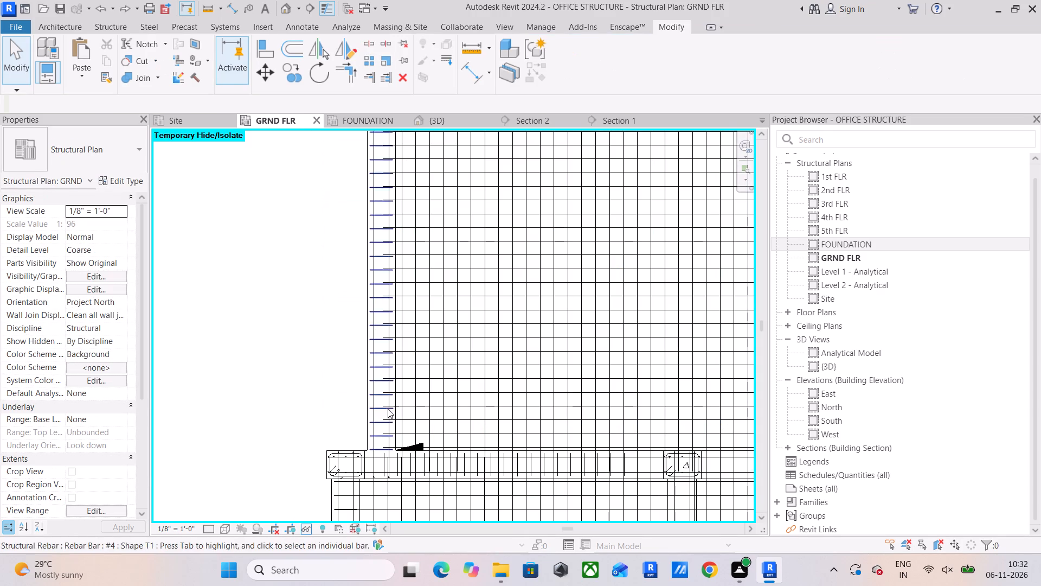
# Move the left end of the first beam's stirrup set into line with the lower bay's first vertical slab bar beside the first column.
pyautogui.moveTo(396, 410); pyautogui.dragTo(429, 173, button='middle')
pyautogui.scroll(9, 439, 231)
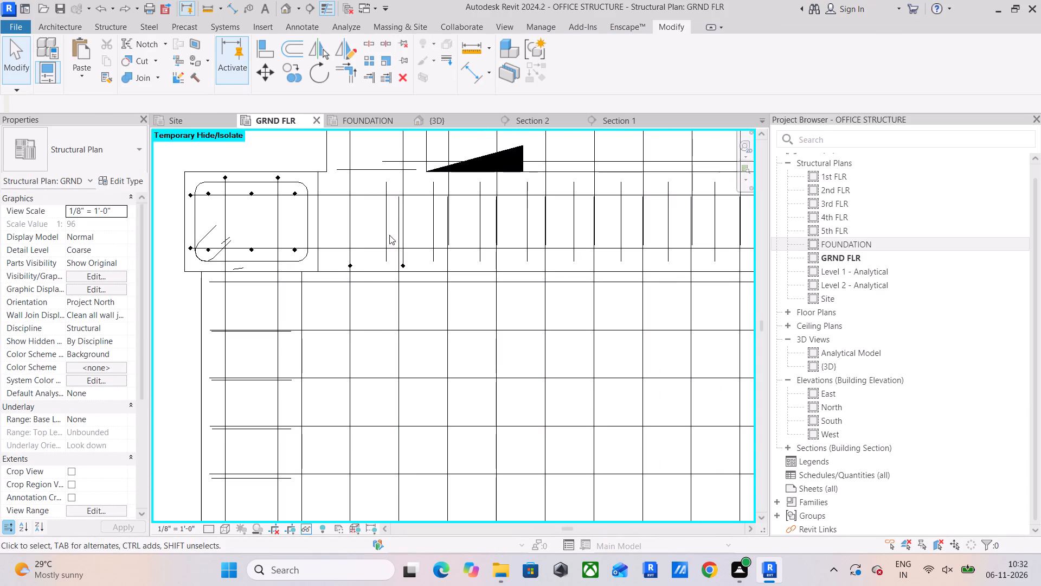
pyautogui.click(355, 300)
pyautogui.scroll(-3, 395, 244)
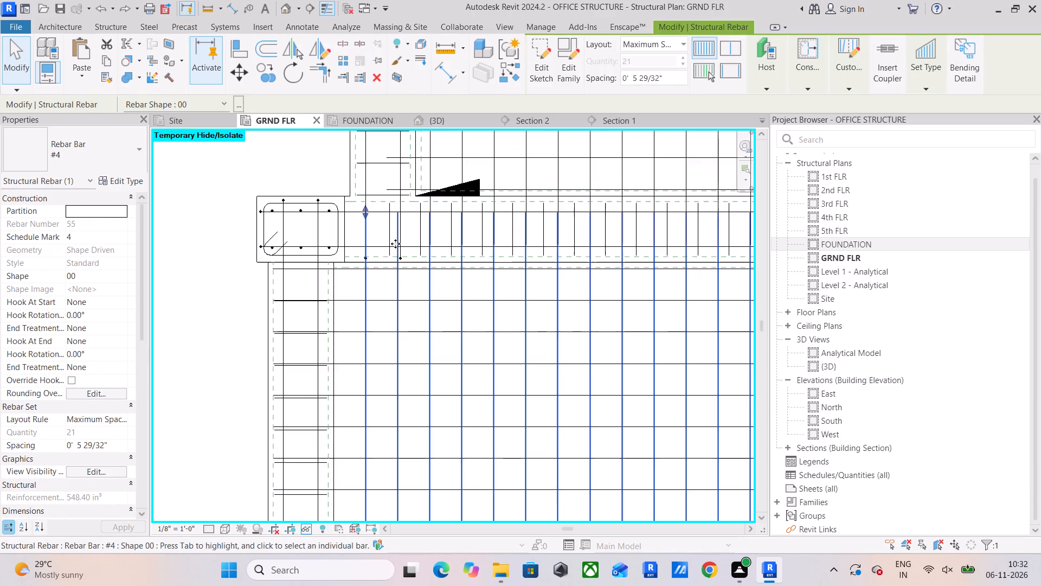
pyautogui.moveTo(391, 250); pyautogui.dragTo(360, 299, button='middle')
pyautogui.scroll(5, 368, 291)
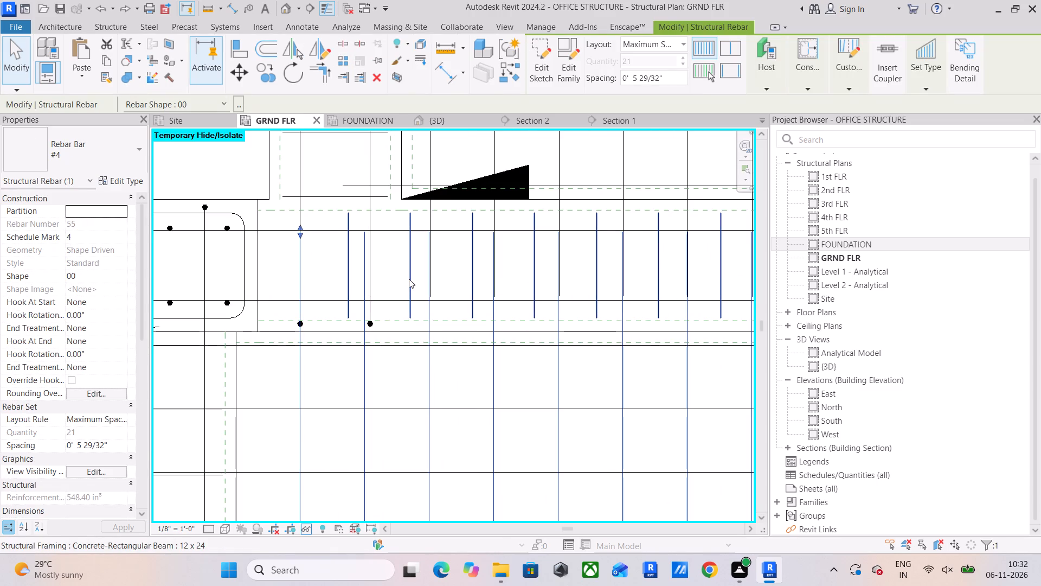
pyautogui.click(409, 279)
pyautogui.scroll(-3, 440, 211)
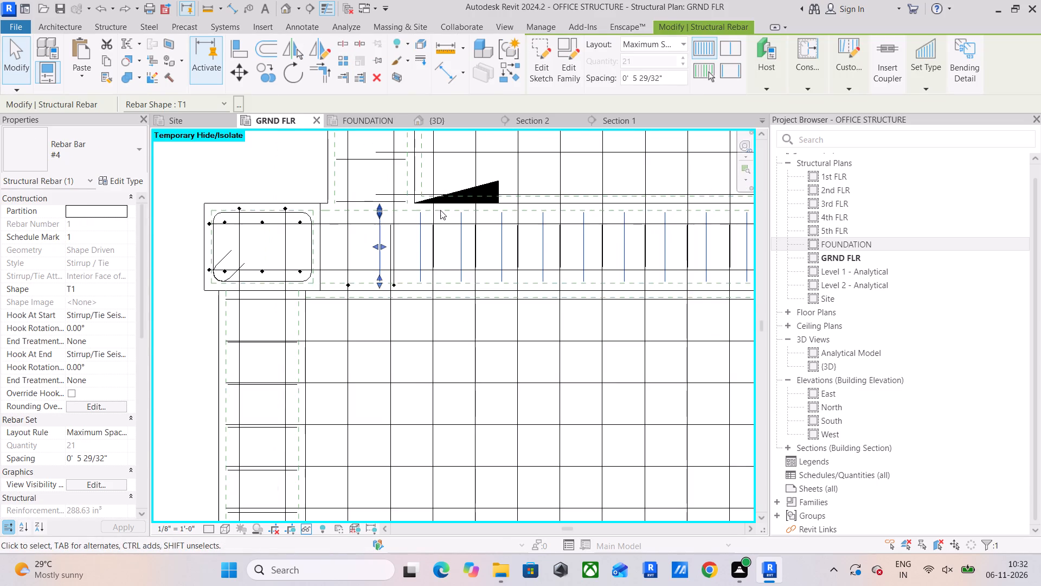
pyautogui.moveTo(440, 210); pyautogui.dragTo(426, 249, button='middle')
pyautogui.scroll(5, 423, 250)
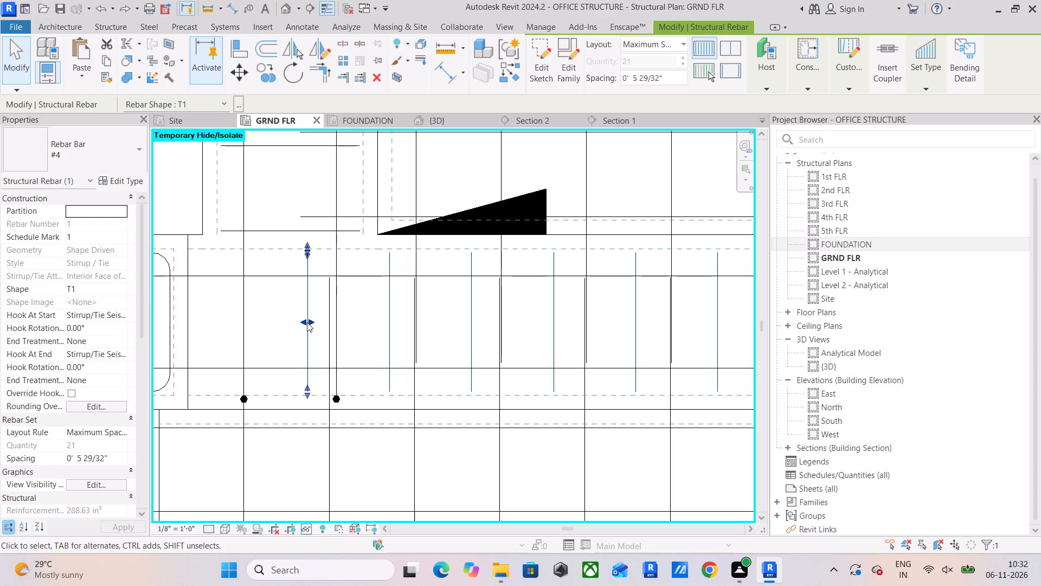
pyautogui.moveTo(304, 320); pyautogui.dragTo(330, 325)
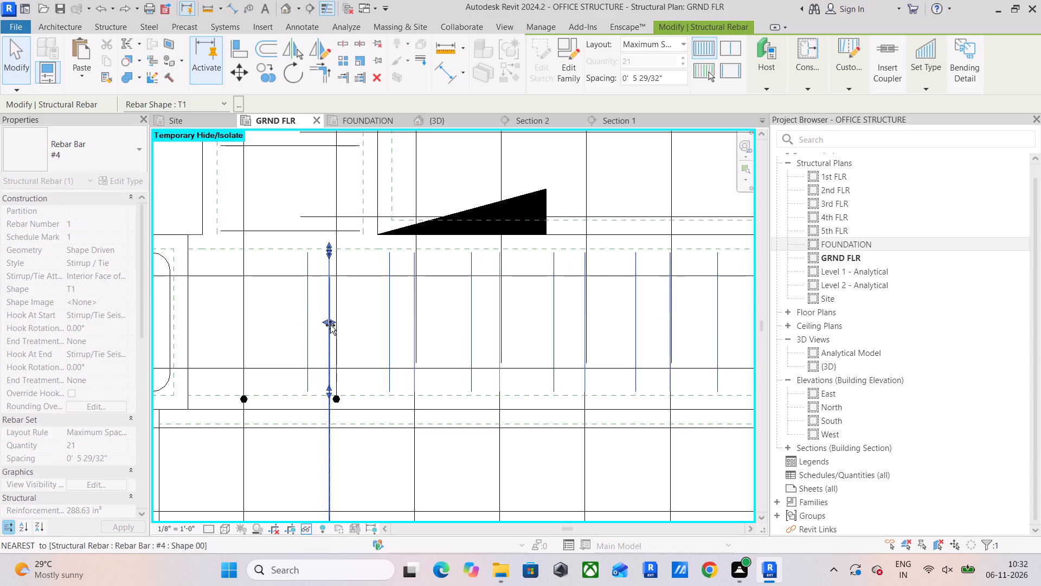
pyautogui.moveTo(330, 325); pyautogui.dragTo(297, 330)
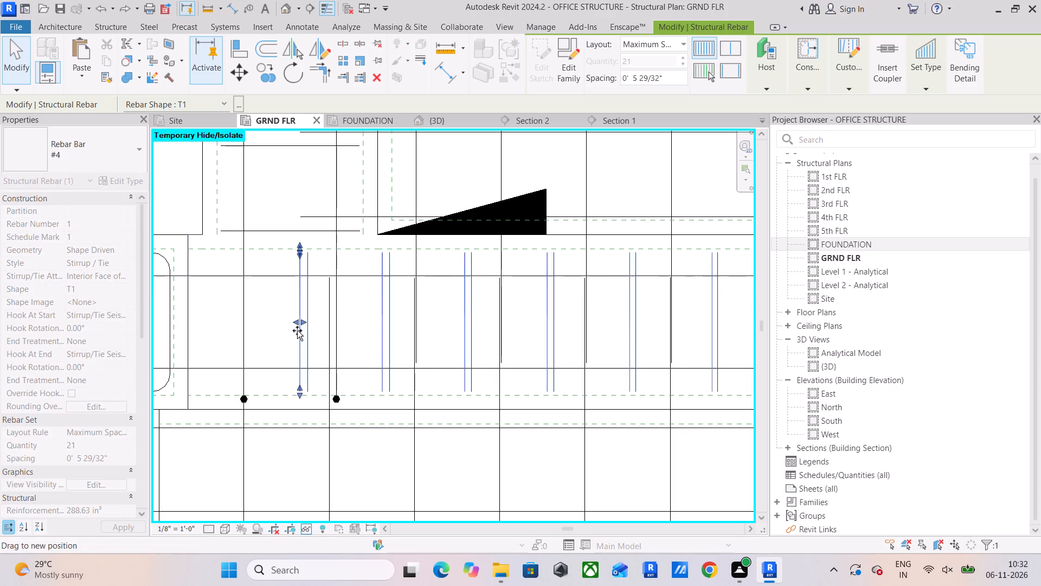
pyautogui.moveTo(297, 330); pyautogui.dragTo(240, 332)
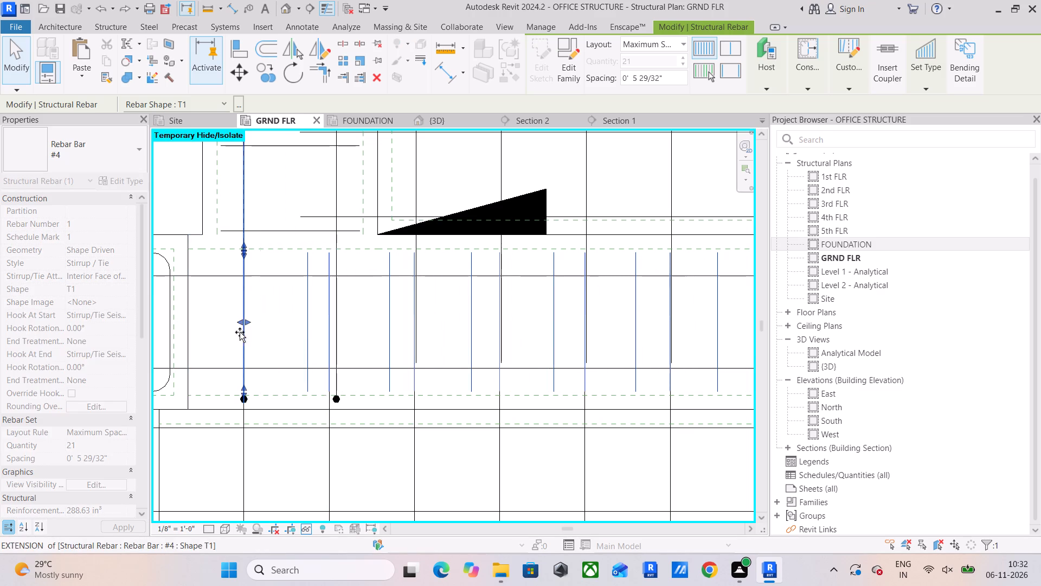
# Finish aligning the left end of the first beam's stirrup set with the lower bay's first vertical slab bar.
pyautogui.moveTo(240, 332); pyautogui.dragTo(244, 334)
# Shorten the lower bay's vertical slab bar set at its upper end so the bars stop below the first beam.
pyautogui.click(420, 449)
pyautogui.scroll(-1, 413, 282)
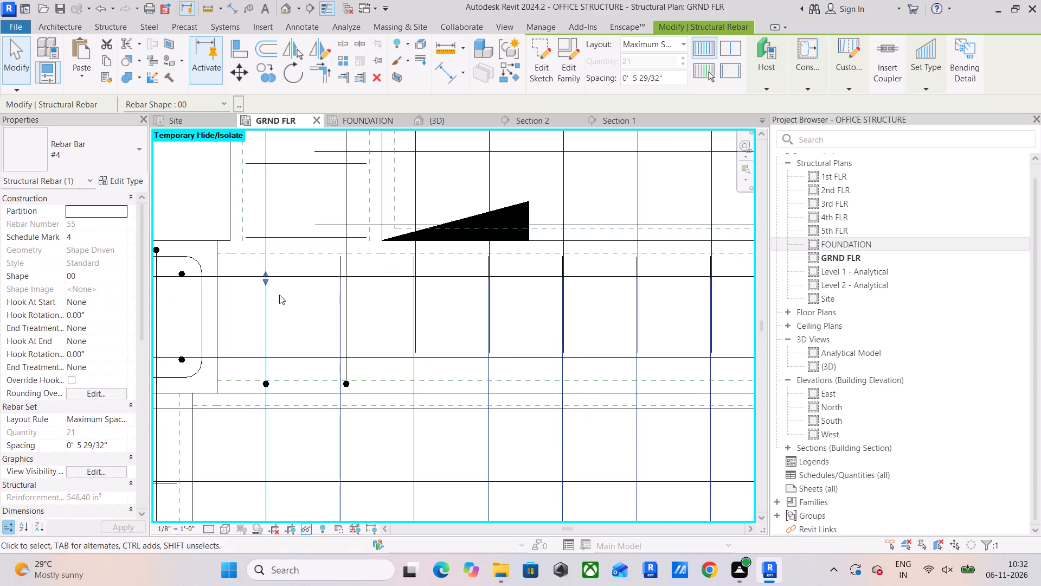
pyautogui.moveTo(266, 285); pyautogui.dragTo(259, 442)
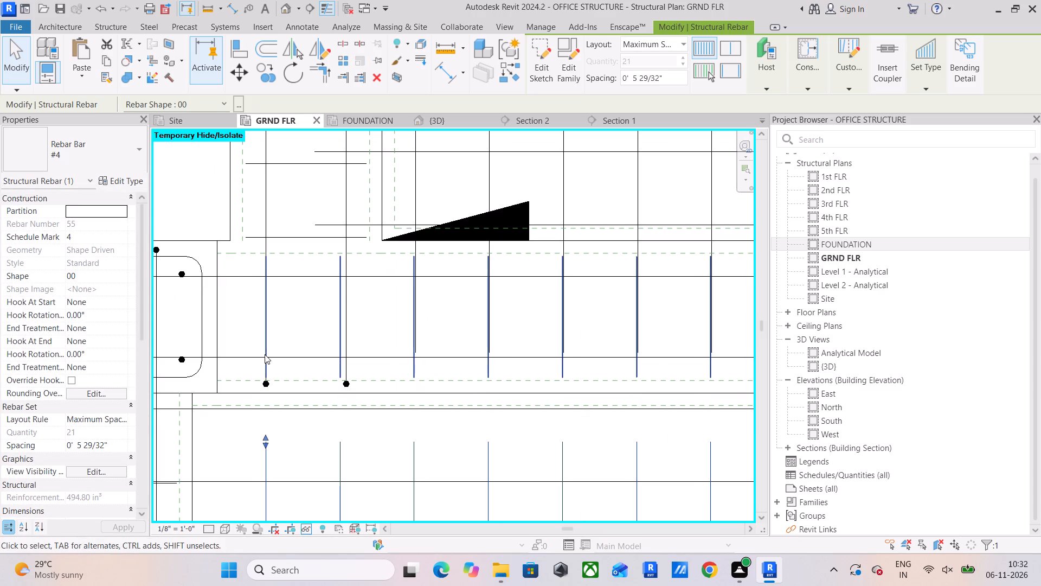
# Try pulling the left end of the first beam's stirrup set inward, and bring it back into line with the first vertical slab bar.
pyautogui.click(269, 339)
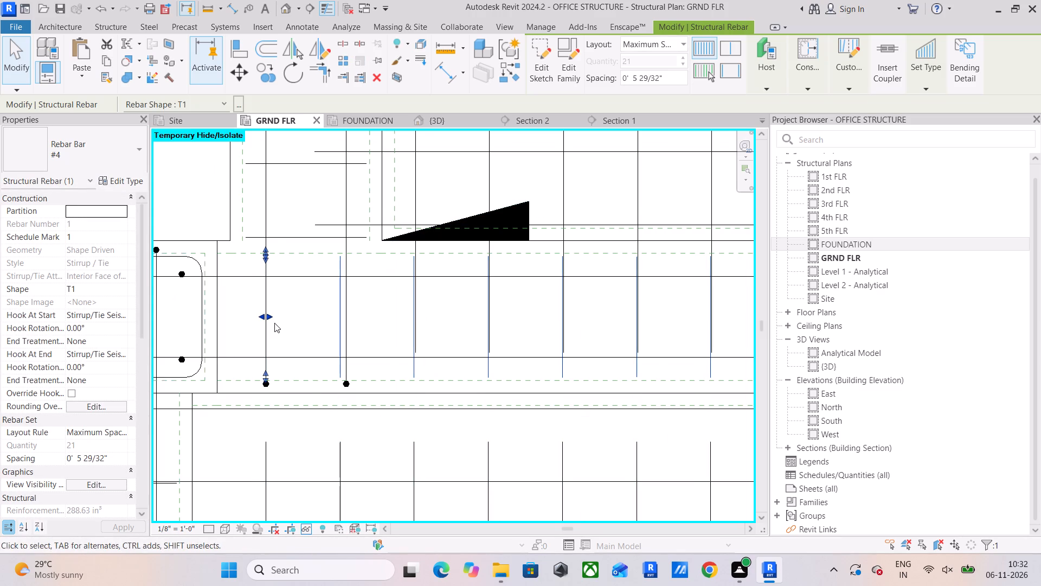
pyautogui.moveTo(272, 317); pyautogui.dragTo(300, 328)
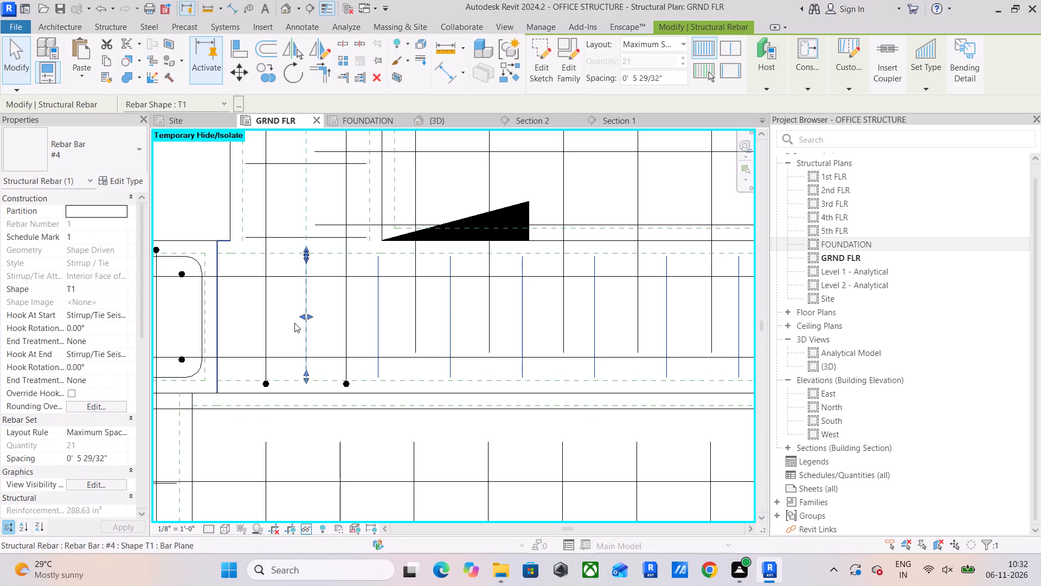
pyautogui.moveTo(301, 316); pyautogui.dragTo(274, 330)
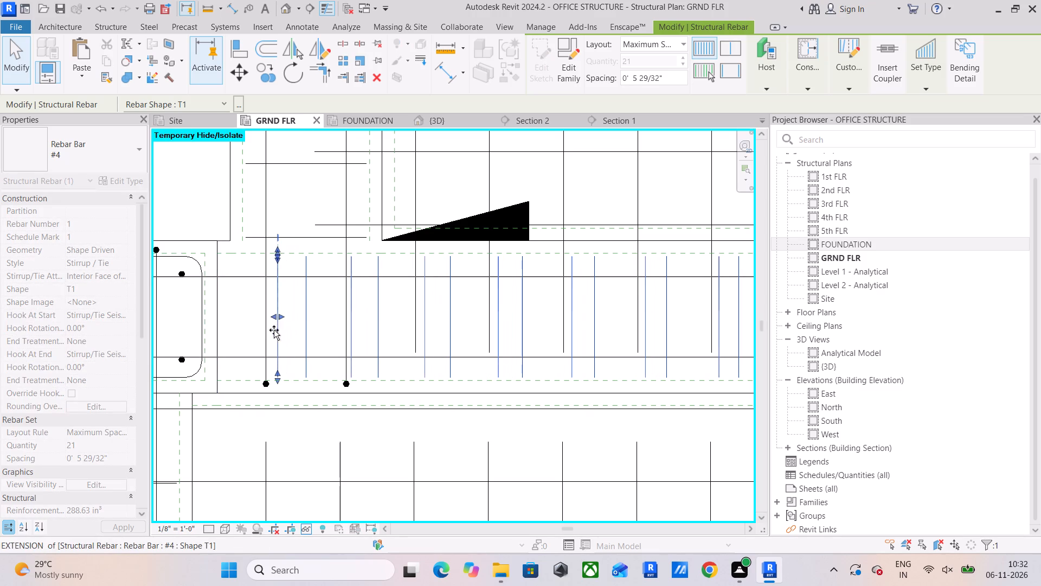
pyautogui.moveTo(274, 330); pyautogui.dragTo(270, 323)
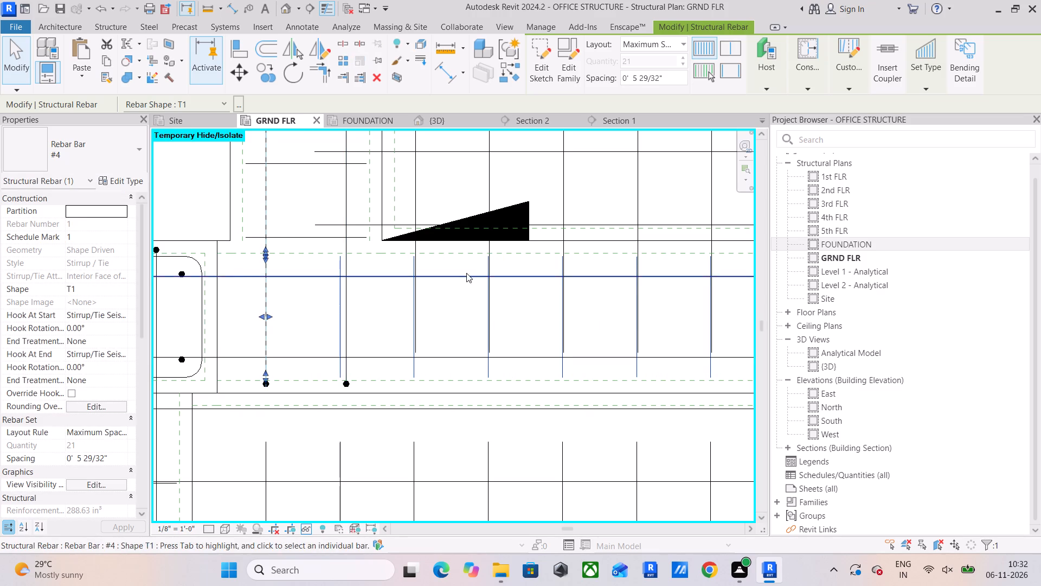
# Examine how the first beam's stirrups line up with the slab bars along the beam and at its far column.
pyautogui.scroll(-4, 472, 270)
pyautogui.moveTo(512, 282); pyautogui.dragTo(49, 368, button='middle')
pyautogui.scroll(-3, 349, 367)
pyautogui.moveTo(377, 374); pyautogui.dragTo(235, 375, button='middle')
pyautogui.scroll(7, 475, 427)
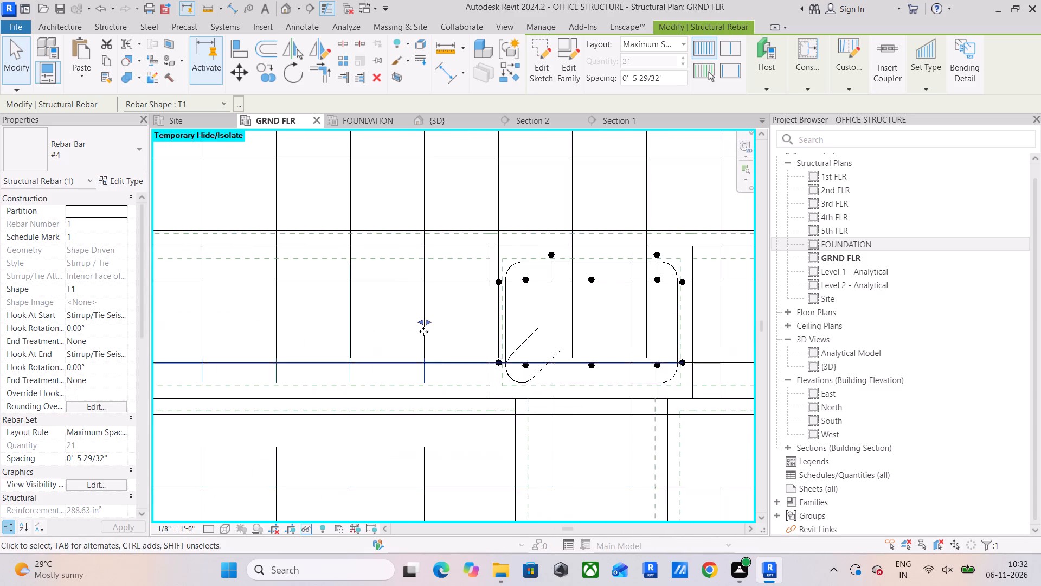
pyautogui.scroll(5, 413, 304)
pyautogui.scroll(-9, 413, 304)
pyautogui.moveTo(365, 309); pyautogui.dragTo(699, 309, button='middle')
pyautogui.scroll(-4, 389, 315)
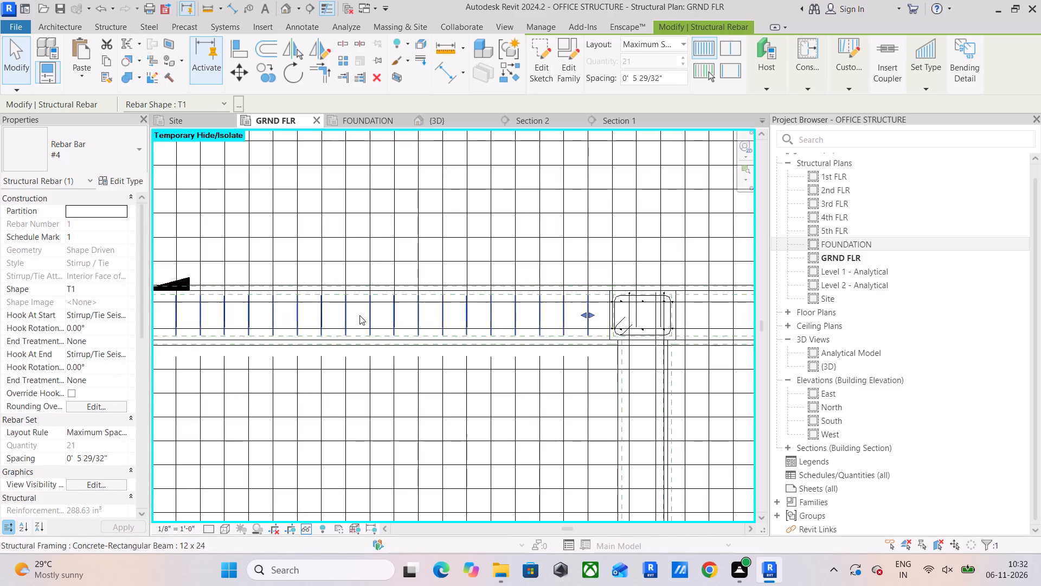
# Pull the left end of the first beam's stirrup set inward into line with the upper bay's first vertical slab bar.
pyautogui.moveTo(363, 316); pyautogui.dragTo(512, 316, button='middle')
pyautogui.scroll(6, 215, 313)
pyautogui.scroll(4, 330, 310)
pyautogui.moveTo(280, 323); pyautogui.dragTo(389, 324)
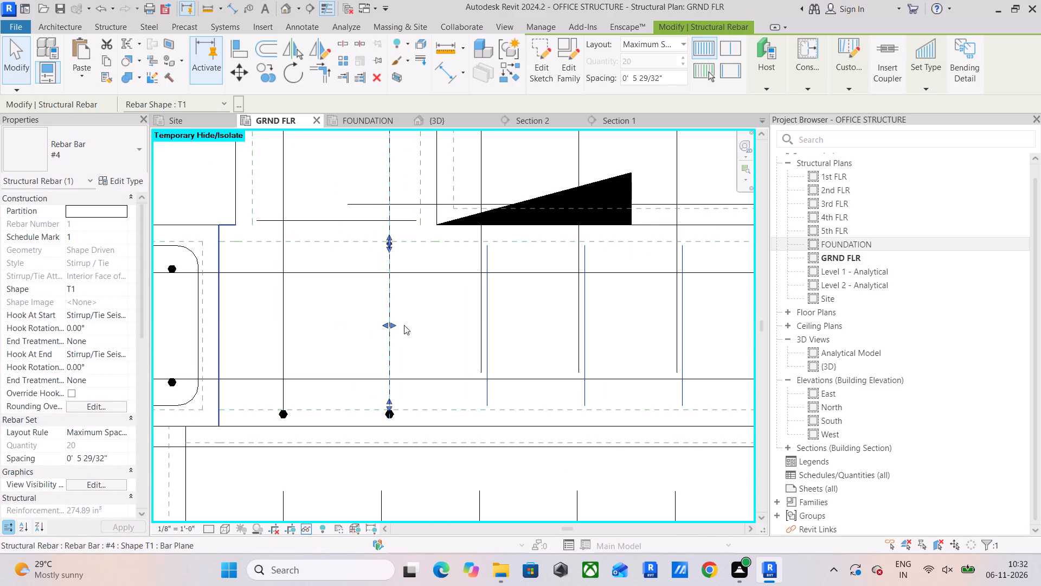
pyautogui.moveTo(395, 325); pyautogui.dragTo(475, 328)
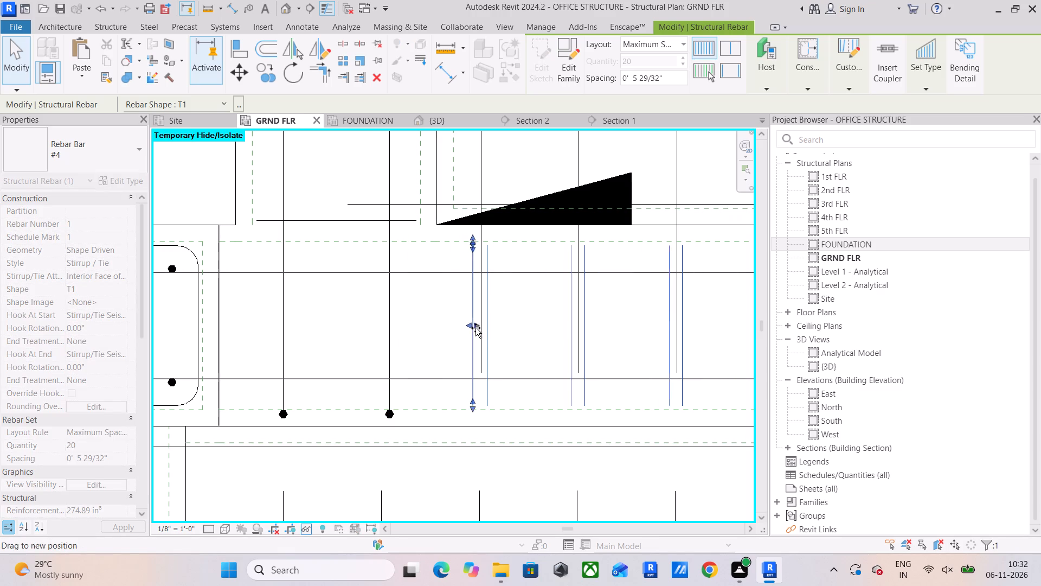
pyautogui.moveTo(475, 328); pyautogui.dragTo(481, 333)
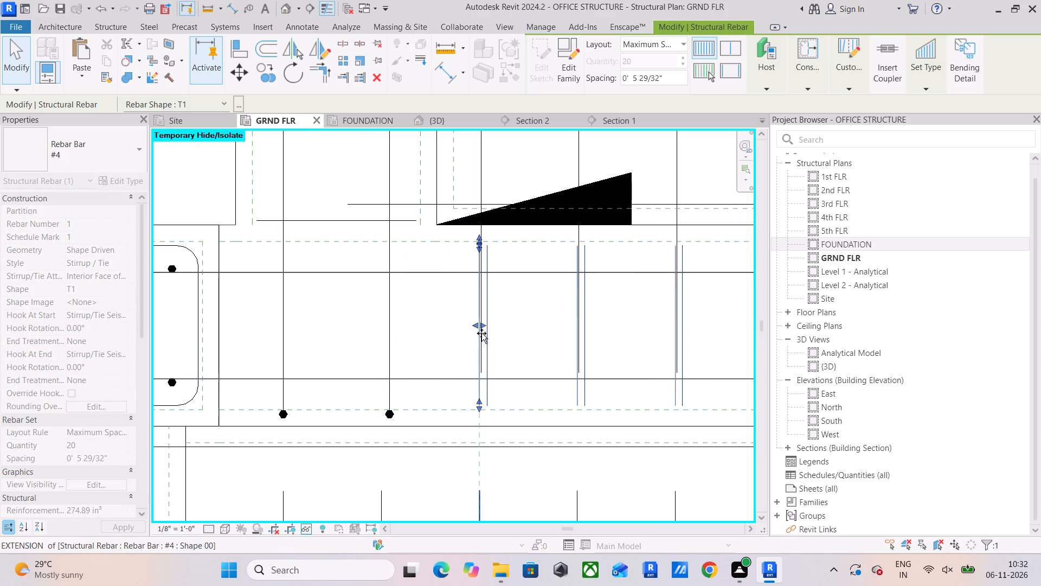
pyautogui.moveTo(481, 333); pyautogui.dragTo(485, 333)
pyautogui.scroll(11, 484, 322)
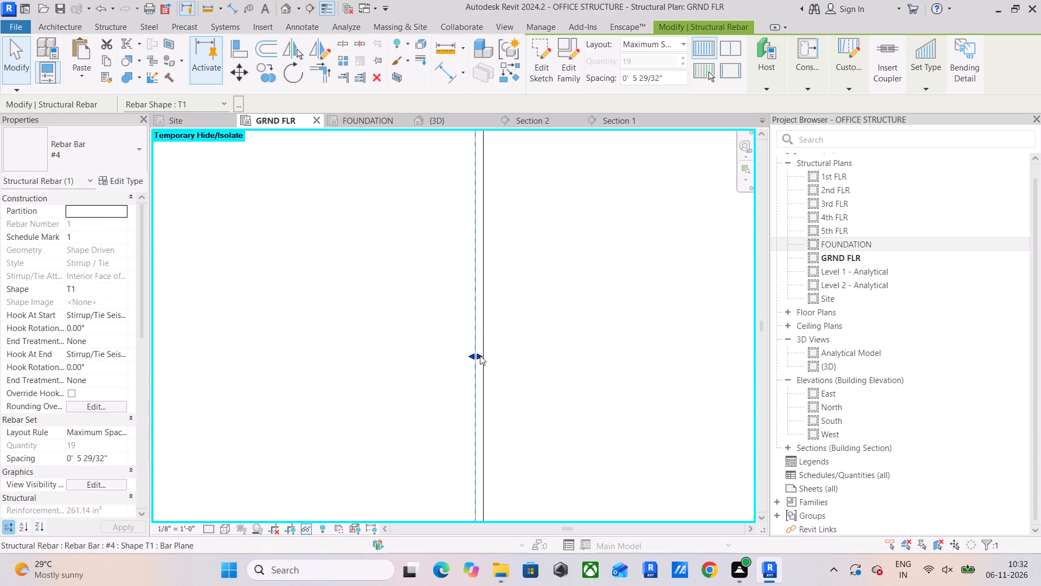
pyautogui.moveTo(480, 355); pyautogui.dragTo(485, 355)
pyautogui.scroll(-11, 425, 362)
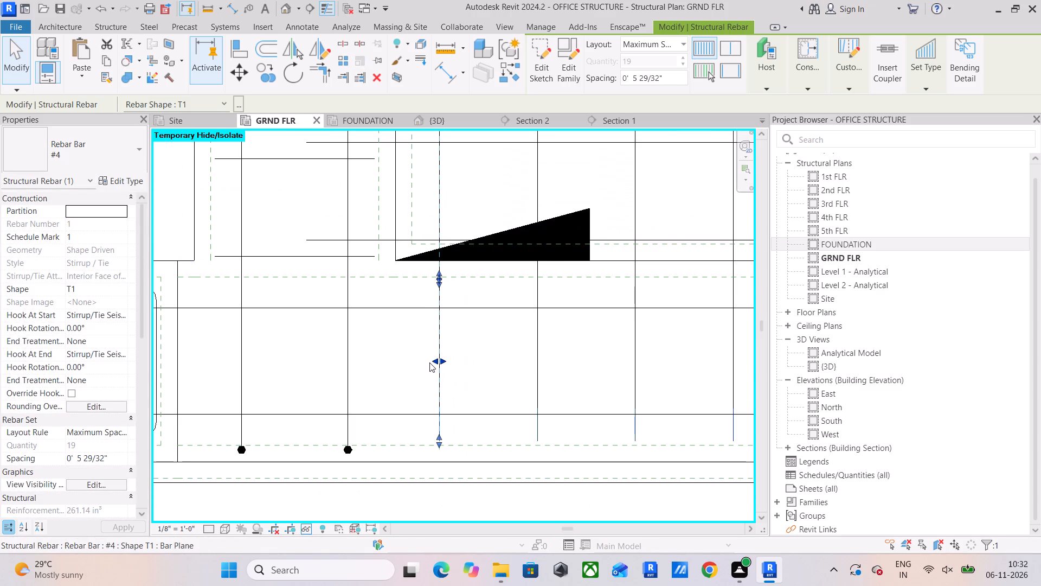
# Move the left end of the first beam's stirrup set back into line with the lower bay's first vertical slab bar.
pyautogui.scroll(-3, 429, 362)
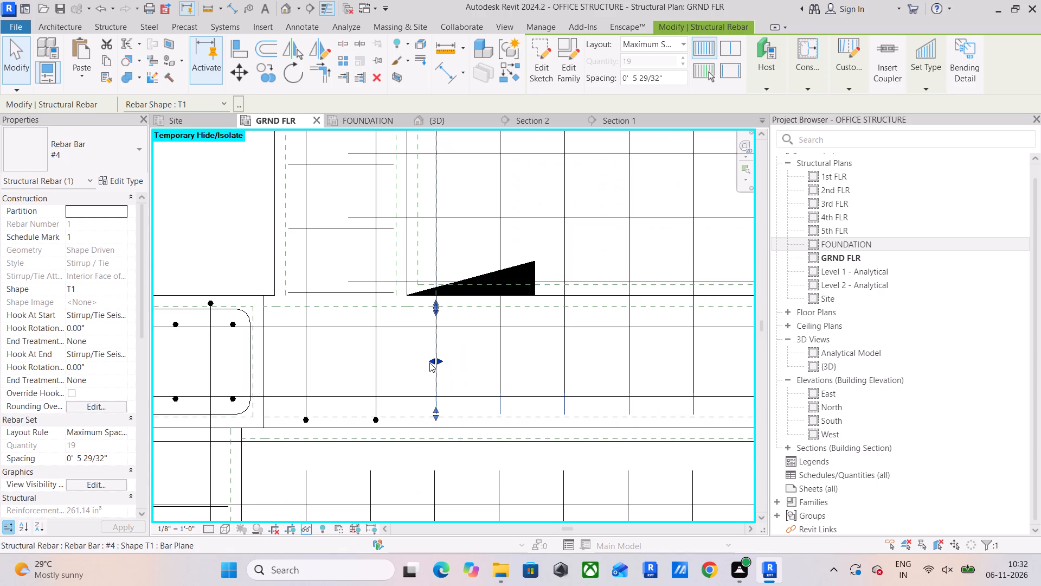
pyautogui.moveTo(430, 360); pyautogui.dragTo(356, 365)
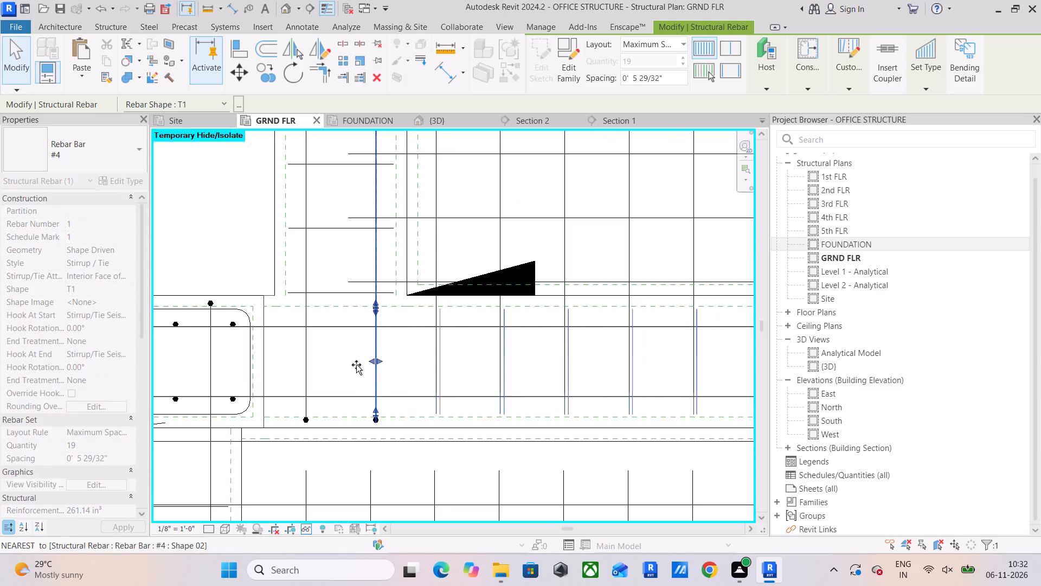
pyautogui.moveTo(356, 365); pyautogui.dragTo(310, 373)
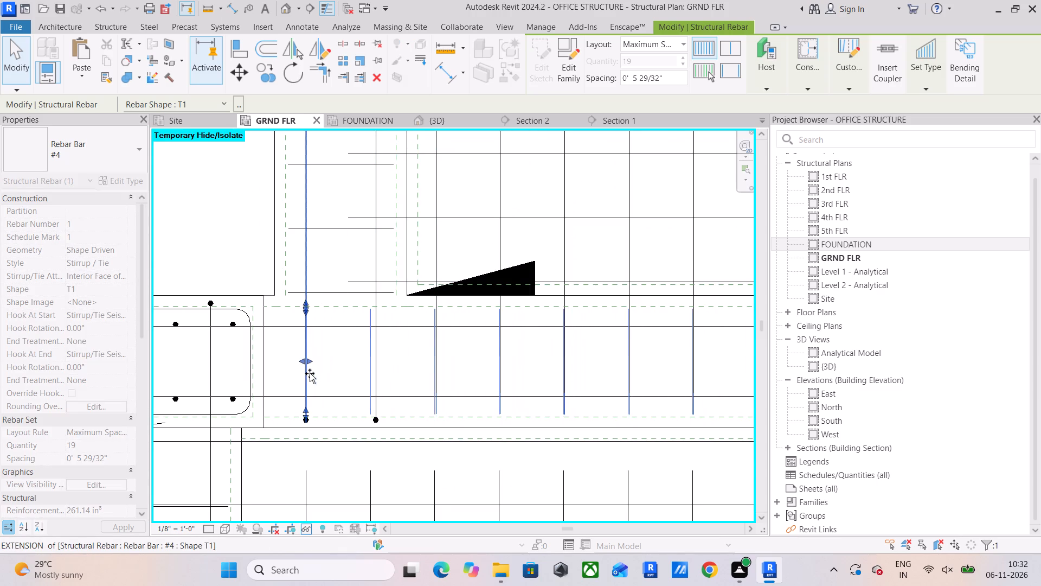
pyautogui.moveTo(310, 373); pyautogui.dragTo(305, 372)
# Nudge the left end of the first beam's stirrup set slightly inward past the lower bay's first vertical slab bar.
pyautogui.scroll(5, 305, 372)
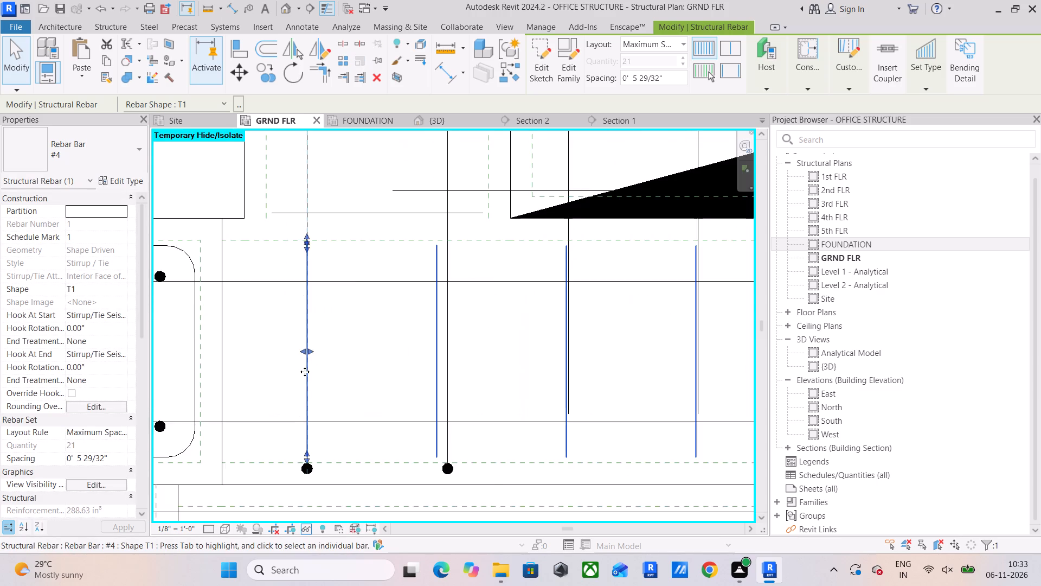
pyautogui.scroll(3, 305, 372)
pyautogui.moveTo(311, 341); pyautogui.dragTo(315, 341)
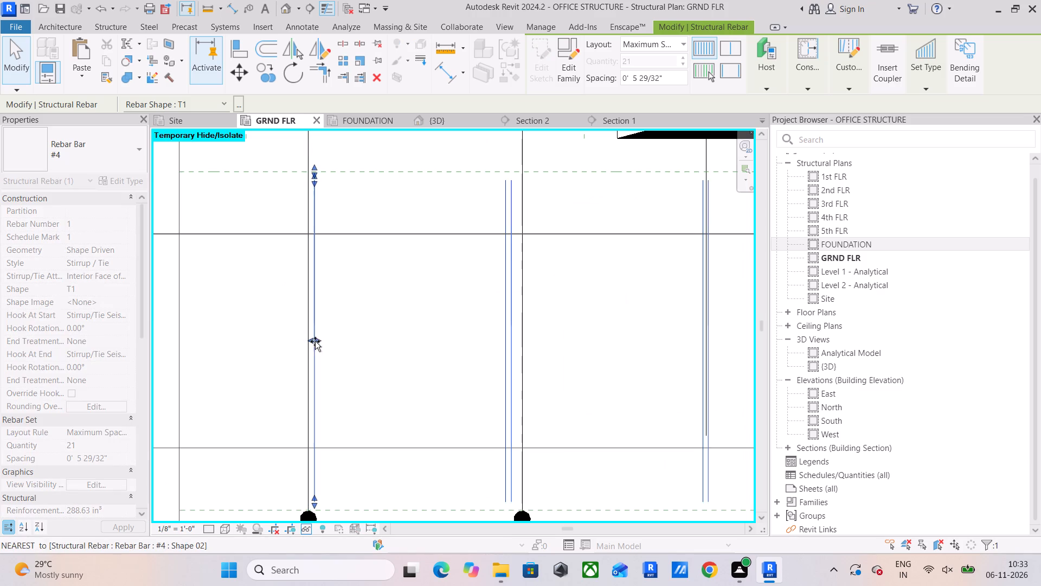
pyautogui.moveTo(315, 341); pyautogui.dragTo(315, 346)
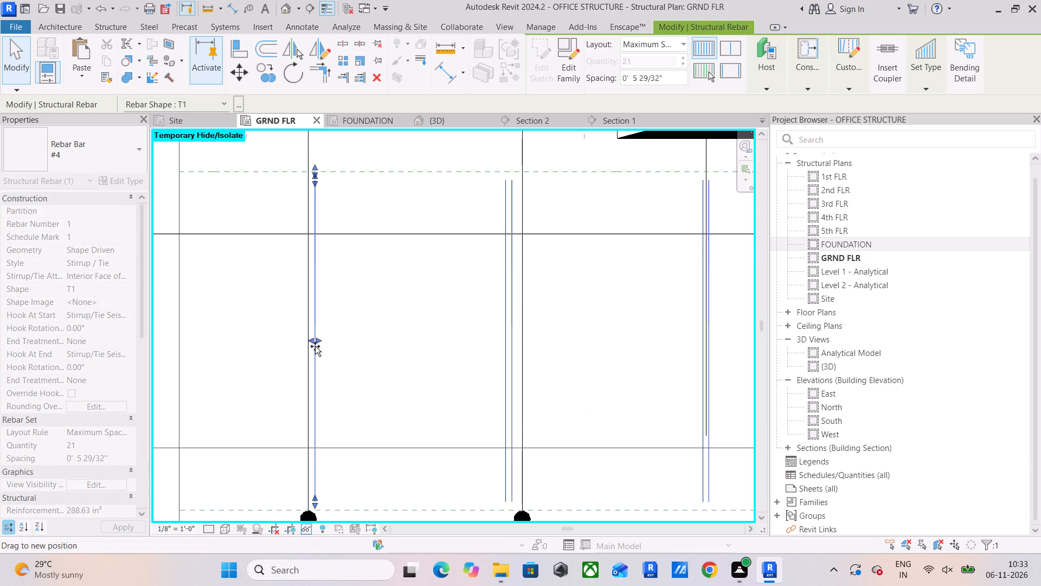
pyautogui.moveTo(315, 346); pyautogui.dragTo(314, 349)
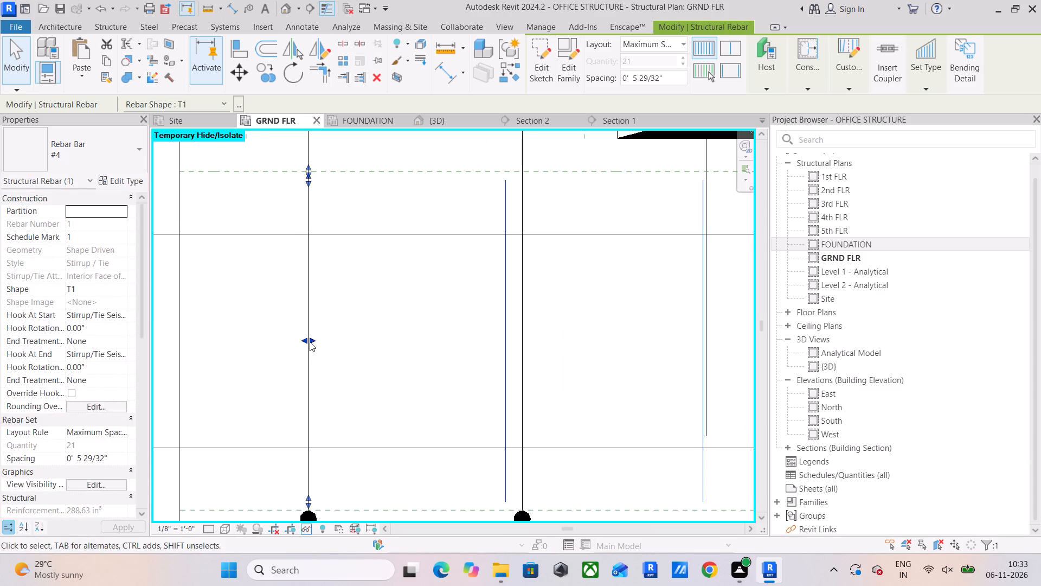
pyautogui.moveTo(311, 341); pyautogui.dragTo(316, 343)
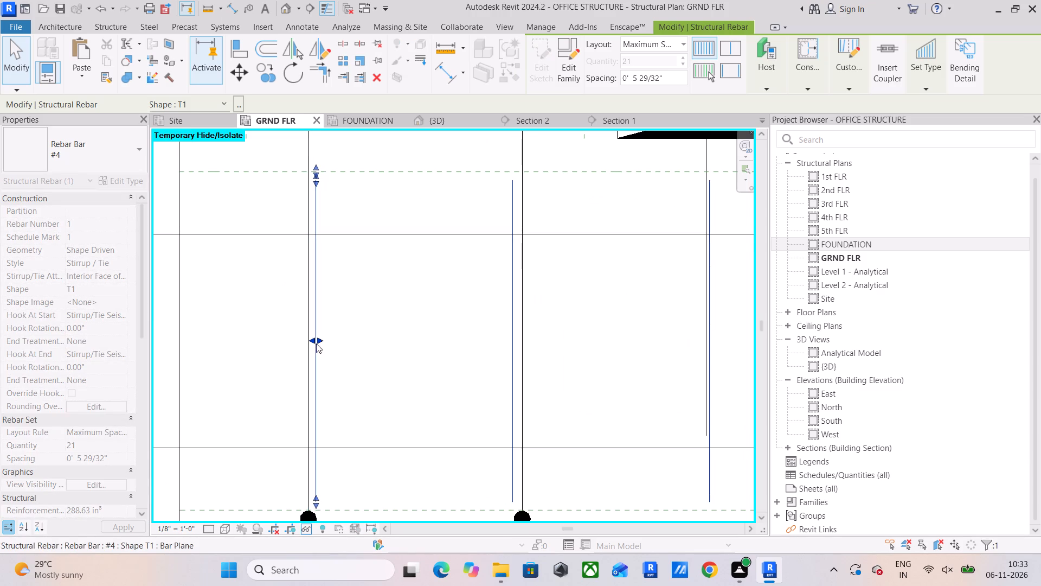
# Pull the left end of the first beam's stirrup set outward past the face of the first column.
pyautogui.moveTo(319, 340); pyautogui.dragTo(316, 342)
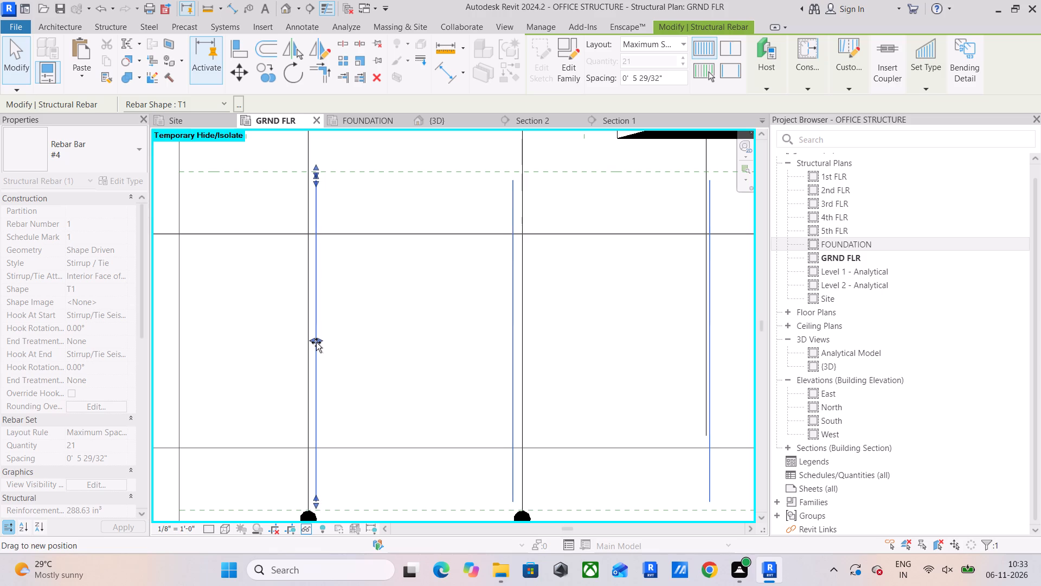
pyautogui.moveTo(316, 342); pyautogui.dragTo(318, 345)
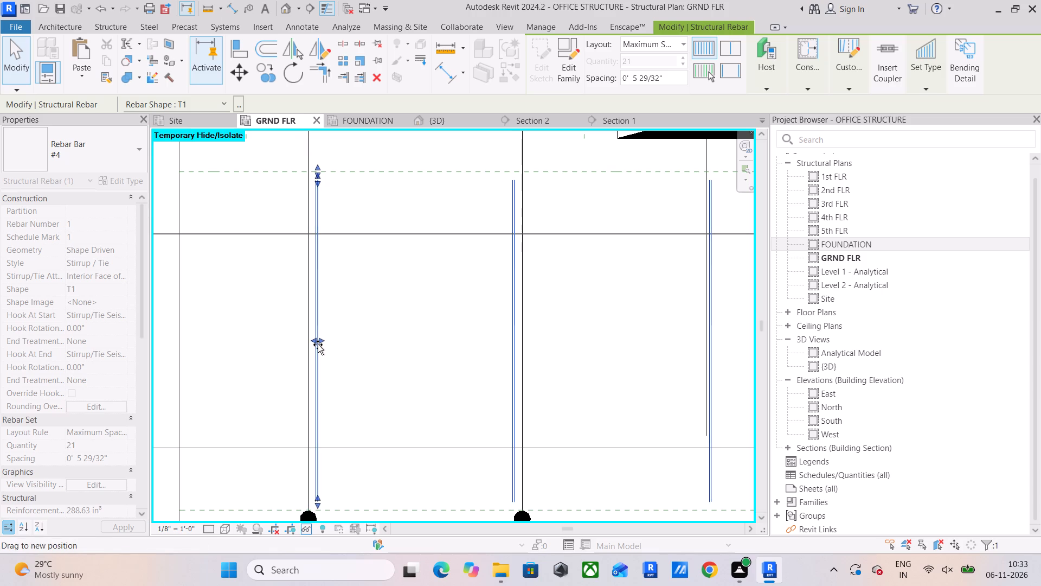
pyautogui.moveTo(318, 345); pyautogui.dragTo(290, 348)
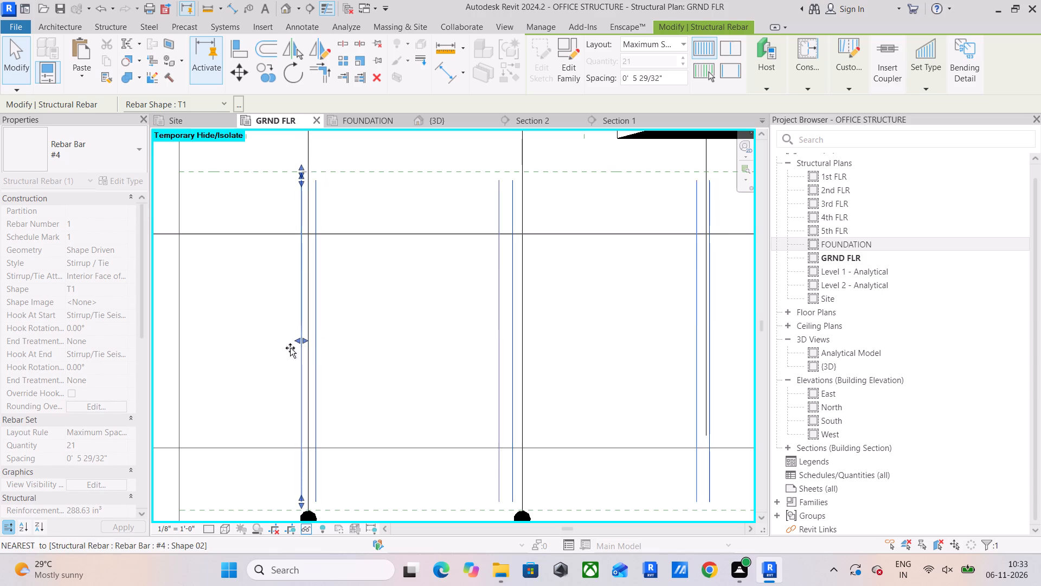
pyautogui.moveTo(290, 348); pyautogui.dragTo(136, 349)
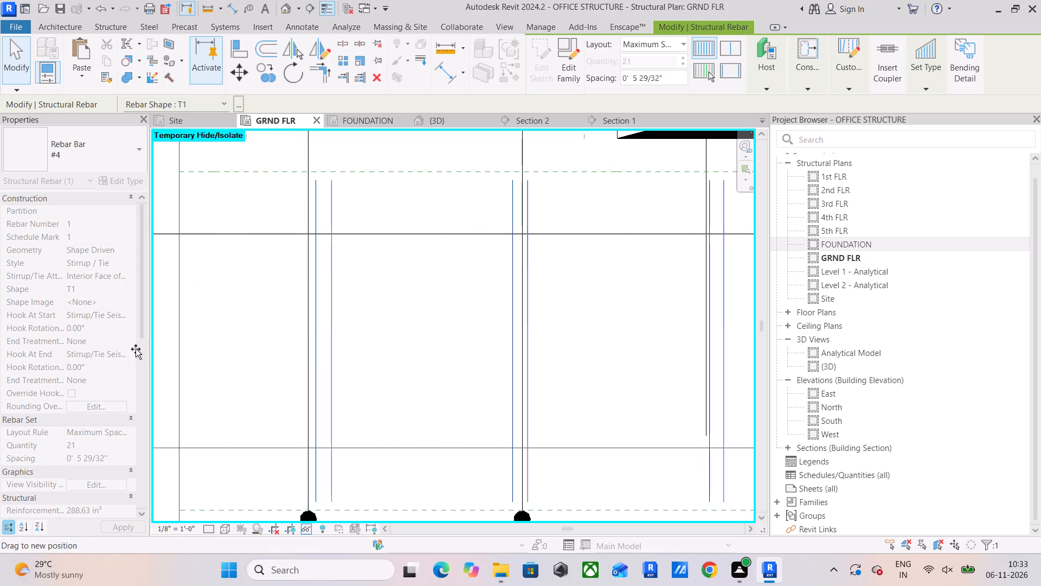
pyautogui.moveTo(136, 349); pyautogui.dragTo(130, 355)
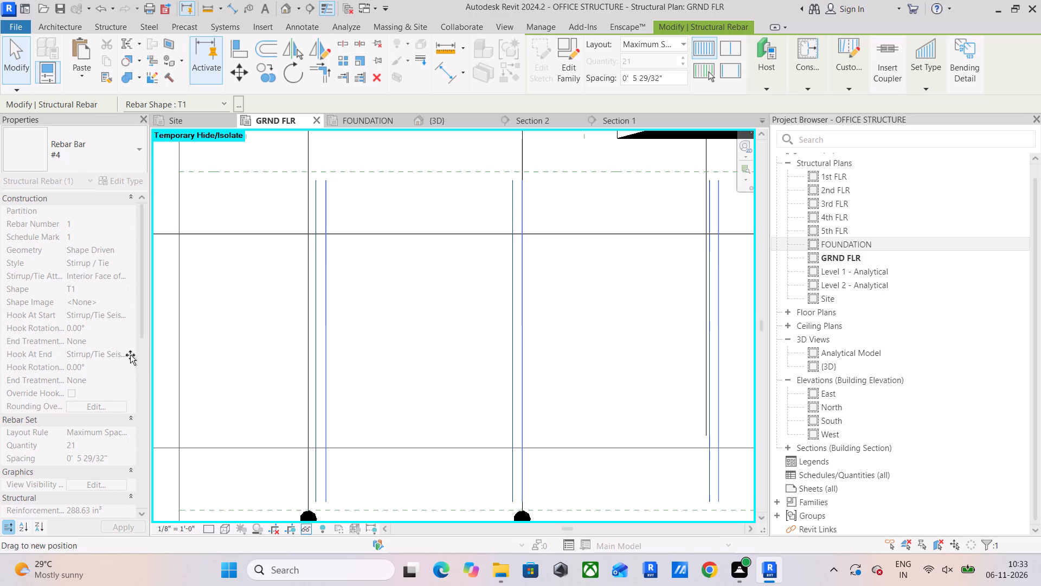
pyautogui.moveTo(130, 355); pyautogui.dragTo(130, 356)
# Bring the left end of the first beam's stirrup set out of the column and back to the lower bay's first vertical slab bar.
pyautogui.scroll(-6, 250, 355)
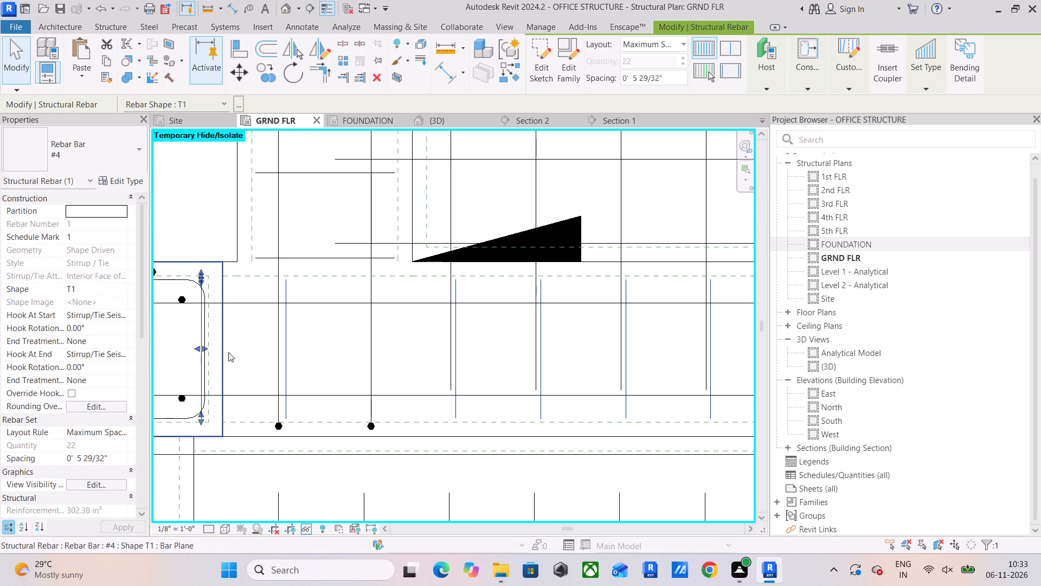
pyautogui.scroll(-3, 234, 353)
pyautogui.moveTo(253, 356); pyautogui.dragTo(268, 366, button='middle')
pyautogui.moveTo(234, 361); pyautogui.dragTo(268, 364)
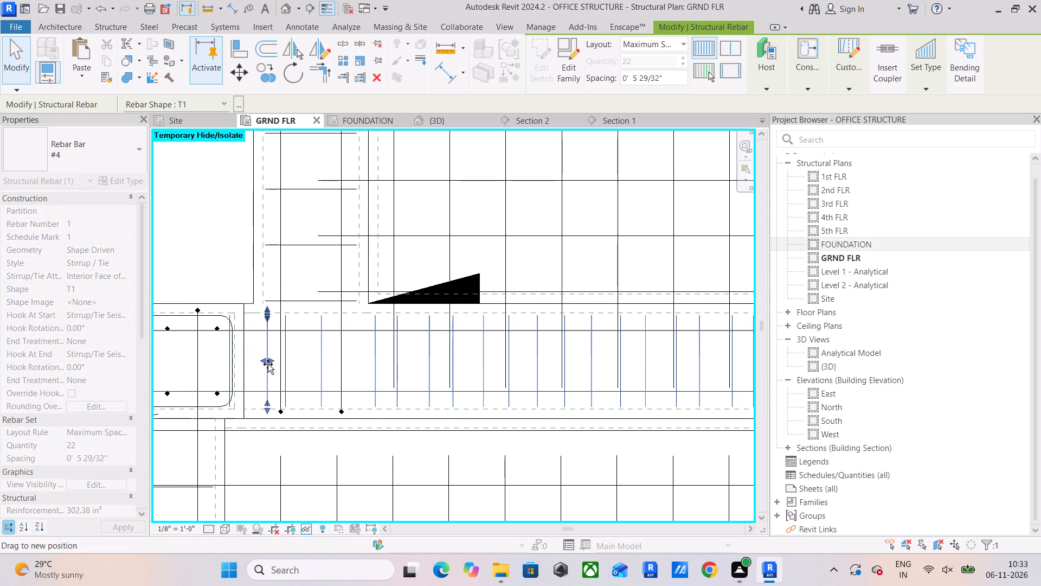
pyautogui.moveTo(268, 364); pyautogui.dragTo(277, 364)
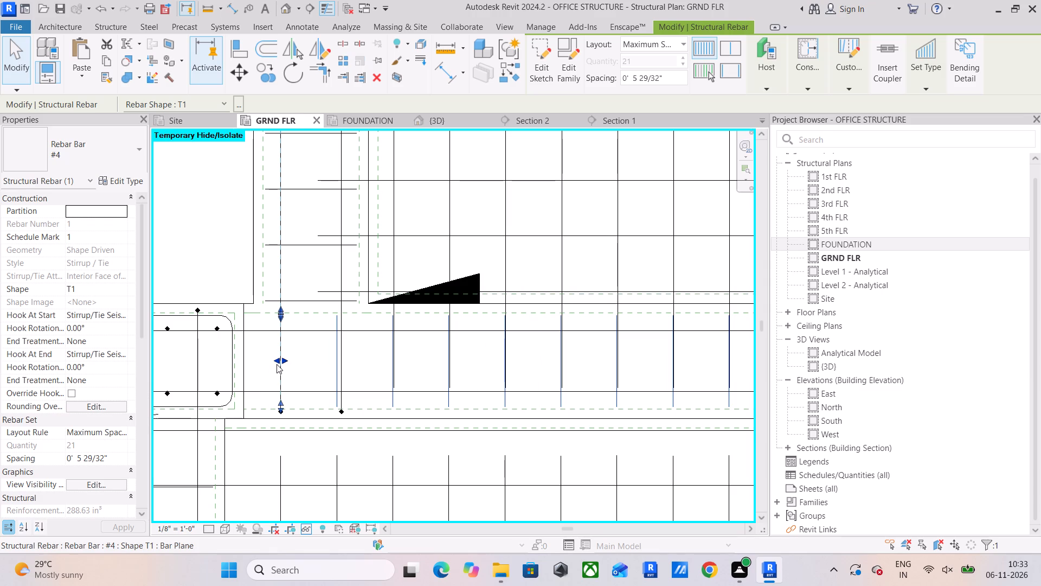
# Move the left end of the first beam's stirrup set inward into line with the upper bay's first vertical slab bar beside the opening.
pyautogui.scroll(4, 328, 343)
pyautogui.moveTo(341, 350); pyautogui.dragTo(275, 364, button='middle')
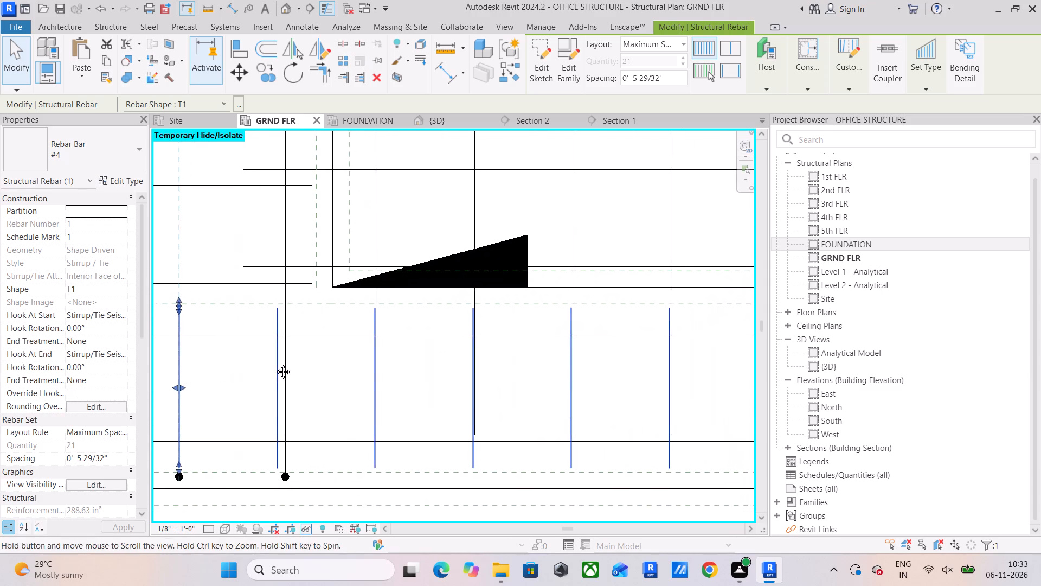
pyautogui.moveTo(275, 364); pyautogui.dragTo(275, 364, button='middle')
pyautogui.scroll(3, 372, 318)
pyautogui.scroll(-3, 372, 318)
pyautogui.moveTo(374, 319); pyautogui.dragTo(502, 301, button='middle')
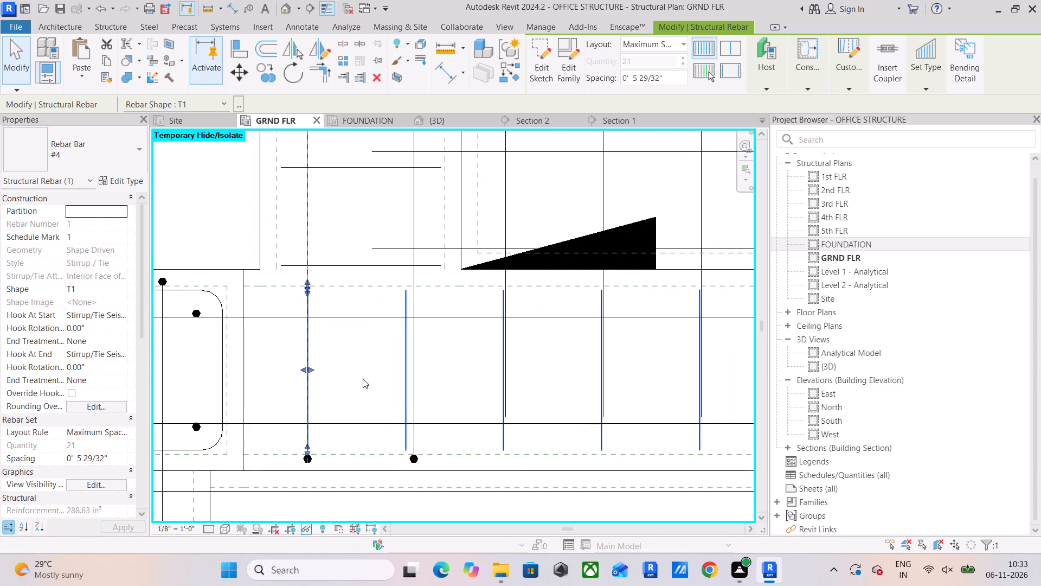
pyautogui.moveTo(311, 371); pyautogui.dragTo(422, 368)
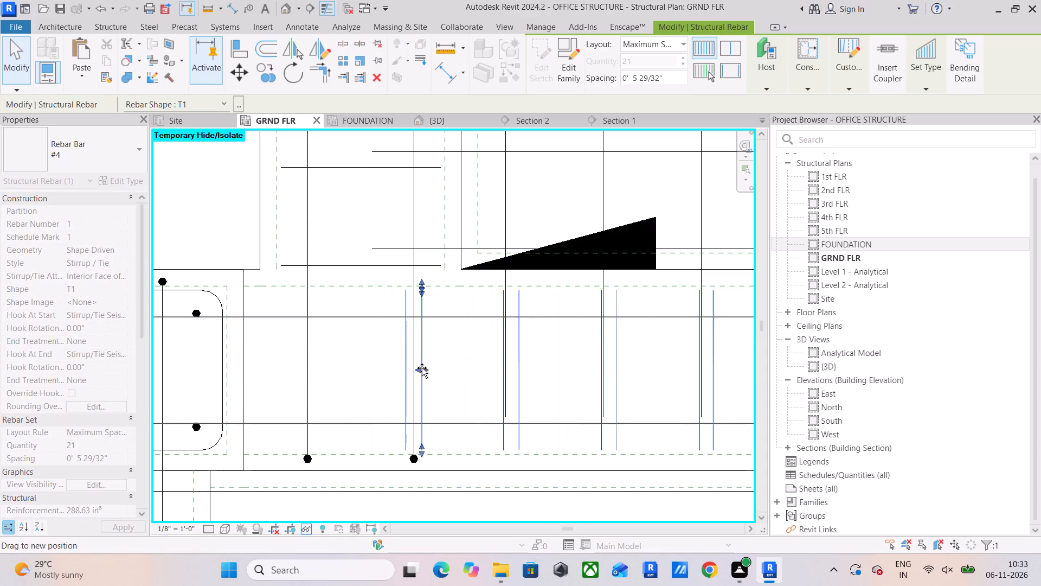
pyautogui.moveTo(422, 368); pyautogui.dragTo(415, 369)
pyautogui.scroll(4, 443, 351)
pyautogui.moveTo(441, 362); pyautogui.dragTo(376, 368, button='middle')
pyautogui.scroll(-1, 393, 346)
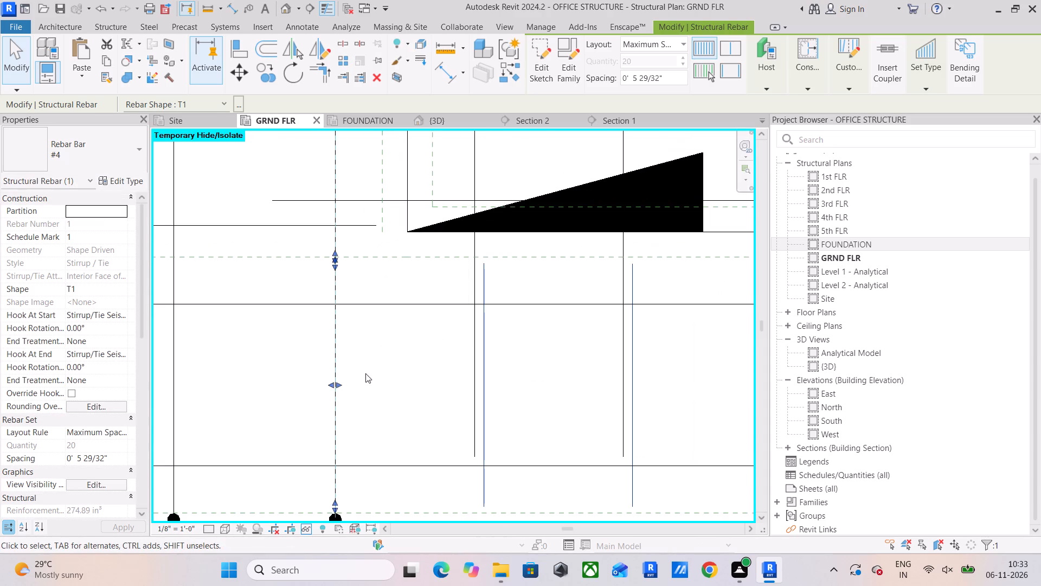
pyautogui.moveTo(392, 377); pyautogui.dragTo(361, 373, button='middle')
pyautogui.moveTo(309, 380); pyautogui.dragTo(416, 383)
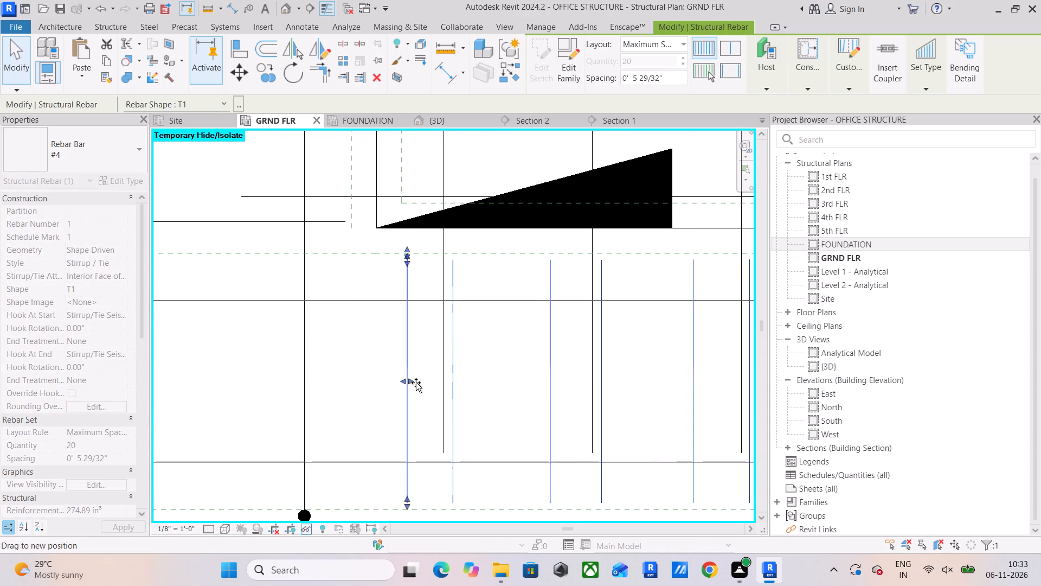
pyautogui.moveTo(416, 383); pyautogui.dragTo(441, 385)
pyautogui.scroll(-5, 372, 383)
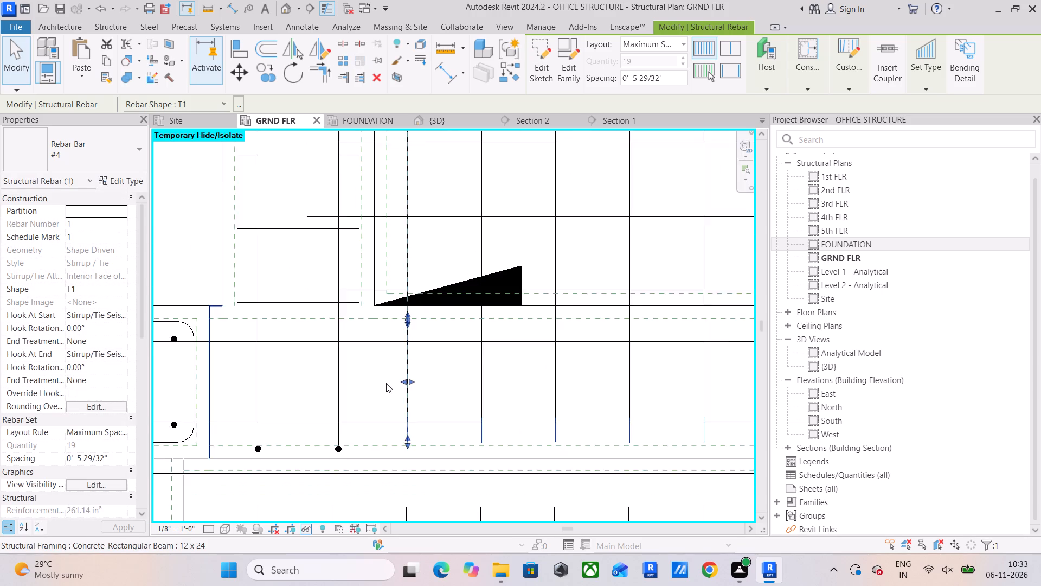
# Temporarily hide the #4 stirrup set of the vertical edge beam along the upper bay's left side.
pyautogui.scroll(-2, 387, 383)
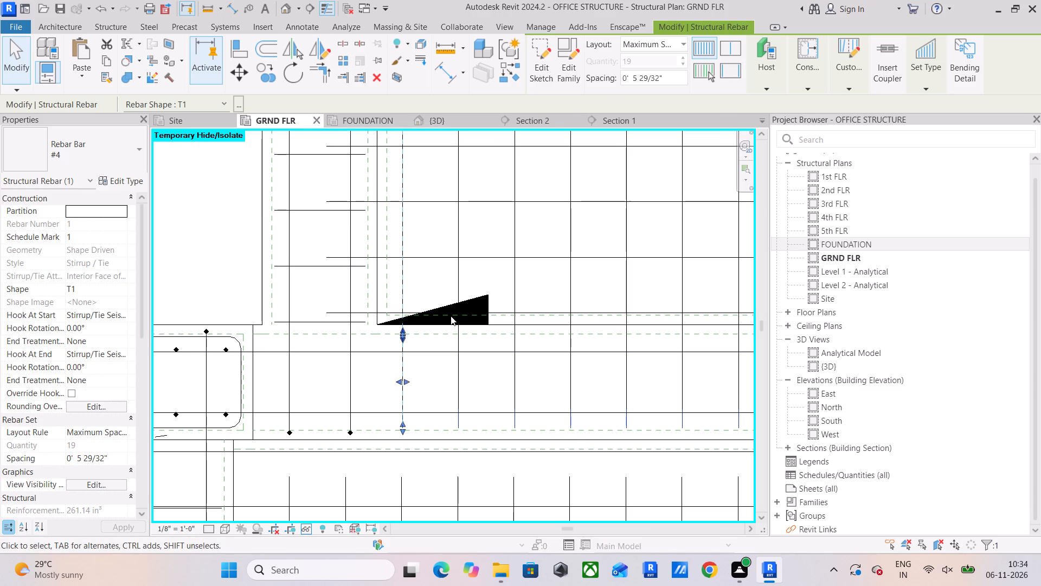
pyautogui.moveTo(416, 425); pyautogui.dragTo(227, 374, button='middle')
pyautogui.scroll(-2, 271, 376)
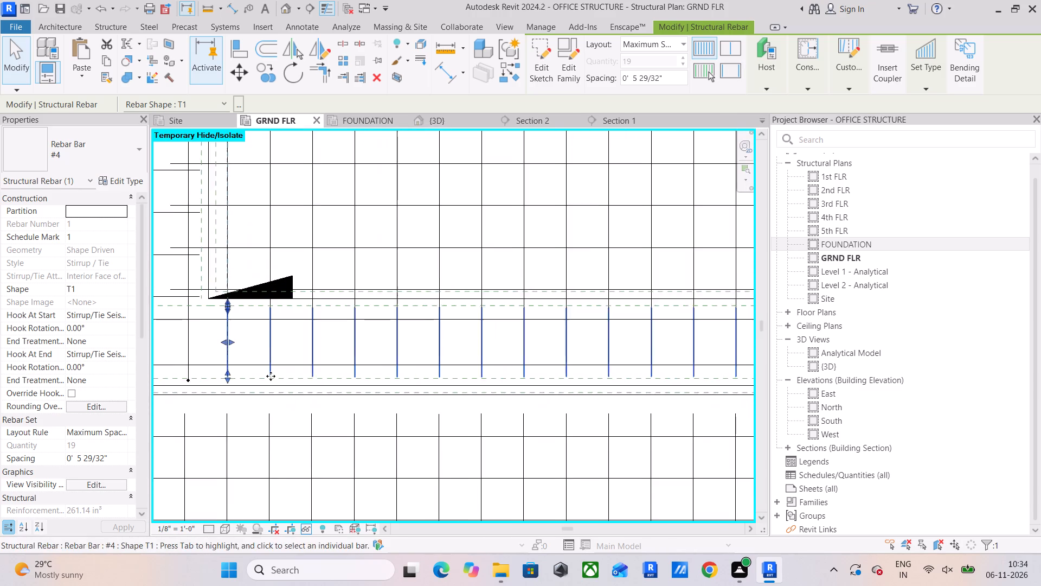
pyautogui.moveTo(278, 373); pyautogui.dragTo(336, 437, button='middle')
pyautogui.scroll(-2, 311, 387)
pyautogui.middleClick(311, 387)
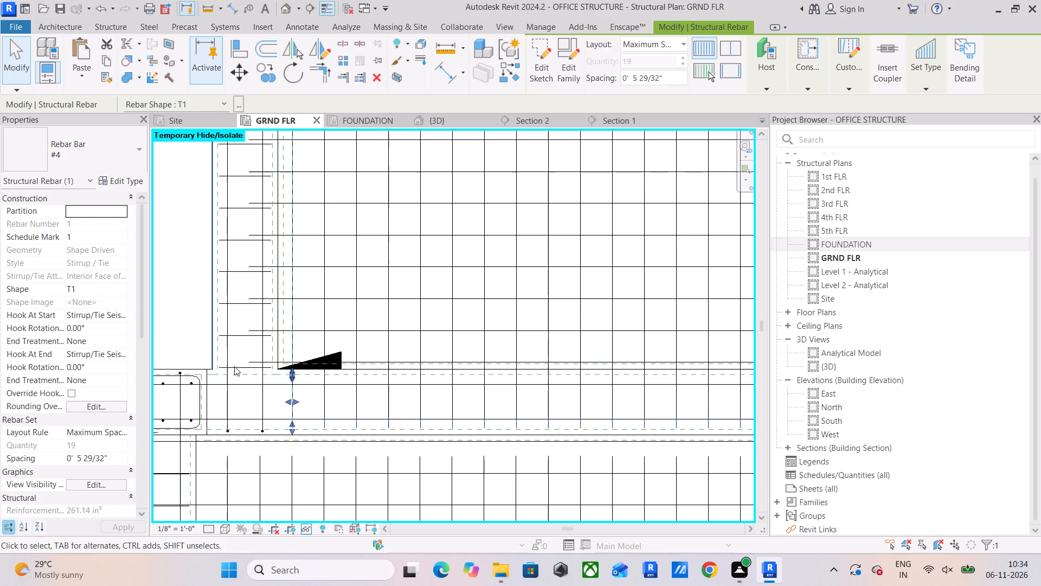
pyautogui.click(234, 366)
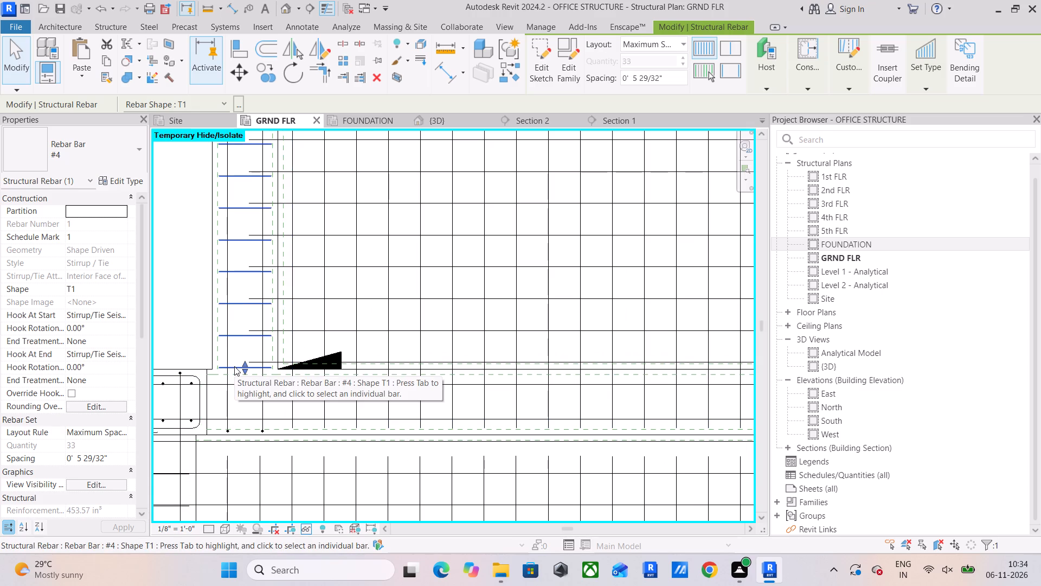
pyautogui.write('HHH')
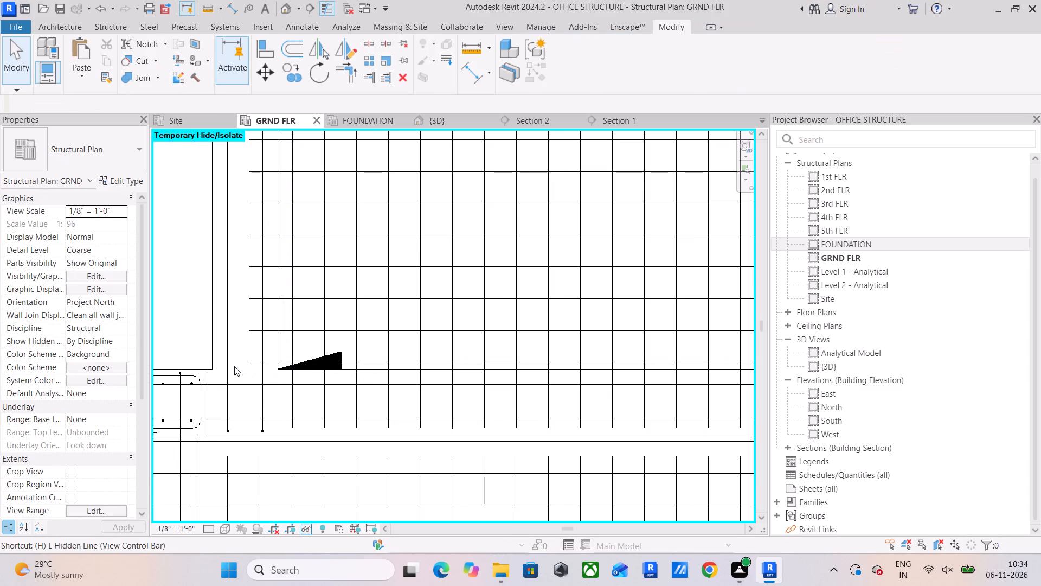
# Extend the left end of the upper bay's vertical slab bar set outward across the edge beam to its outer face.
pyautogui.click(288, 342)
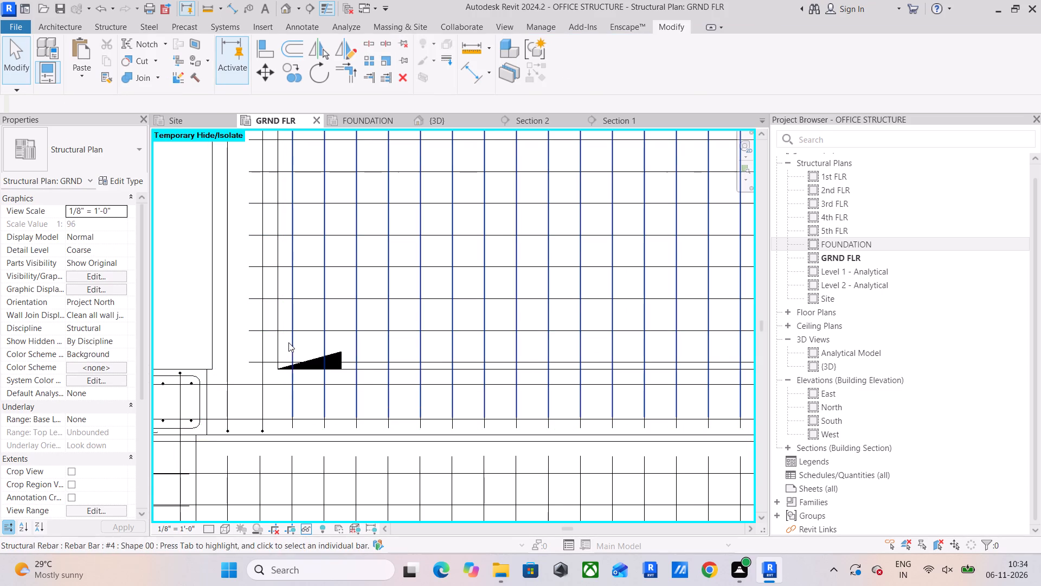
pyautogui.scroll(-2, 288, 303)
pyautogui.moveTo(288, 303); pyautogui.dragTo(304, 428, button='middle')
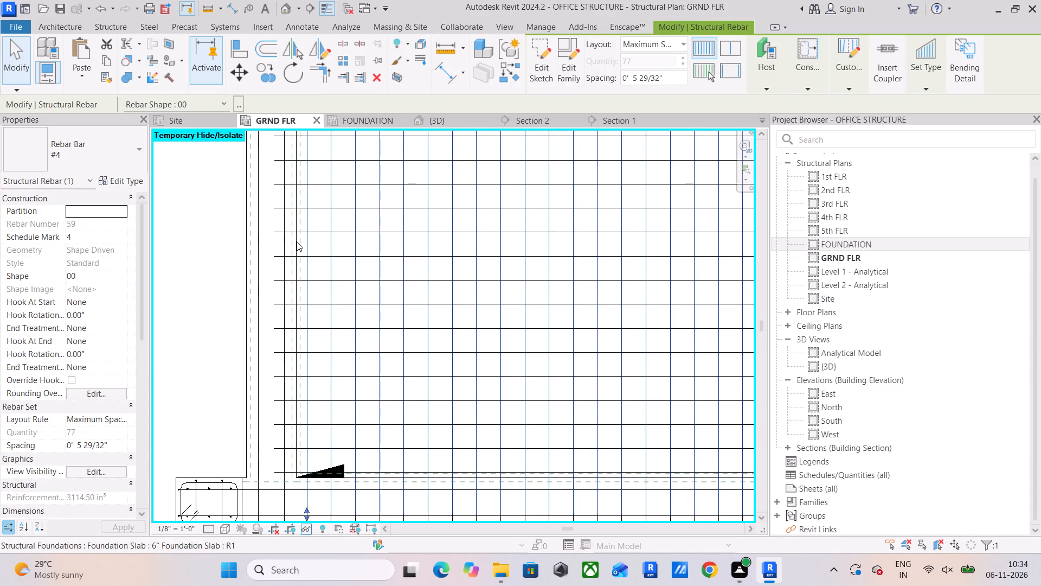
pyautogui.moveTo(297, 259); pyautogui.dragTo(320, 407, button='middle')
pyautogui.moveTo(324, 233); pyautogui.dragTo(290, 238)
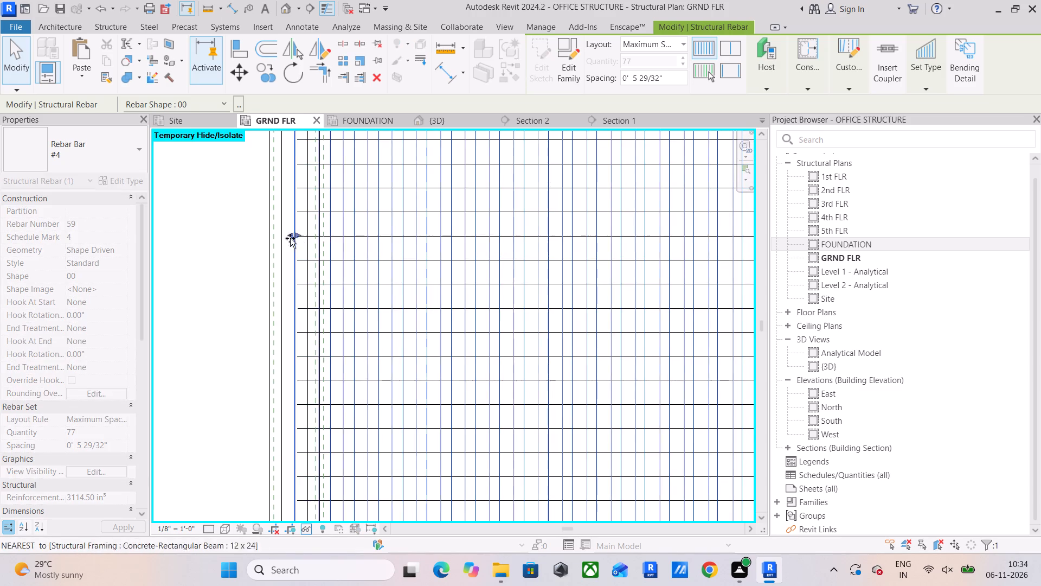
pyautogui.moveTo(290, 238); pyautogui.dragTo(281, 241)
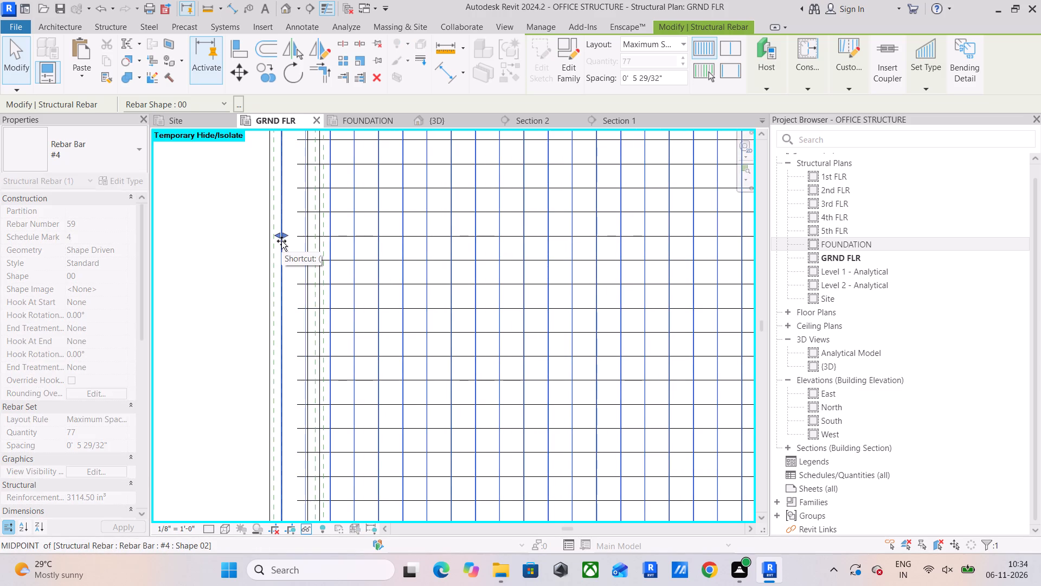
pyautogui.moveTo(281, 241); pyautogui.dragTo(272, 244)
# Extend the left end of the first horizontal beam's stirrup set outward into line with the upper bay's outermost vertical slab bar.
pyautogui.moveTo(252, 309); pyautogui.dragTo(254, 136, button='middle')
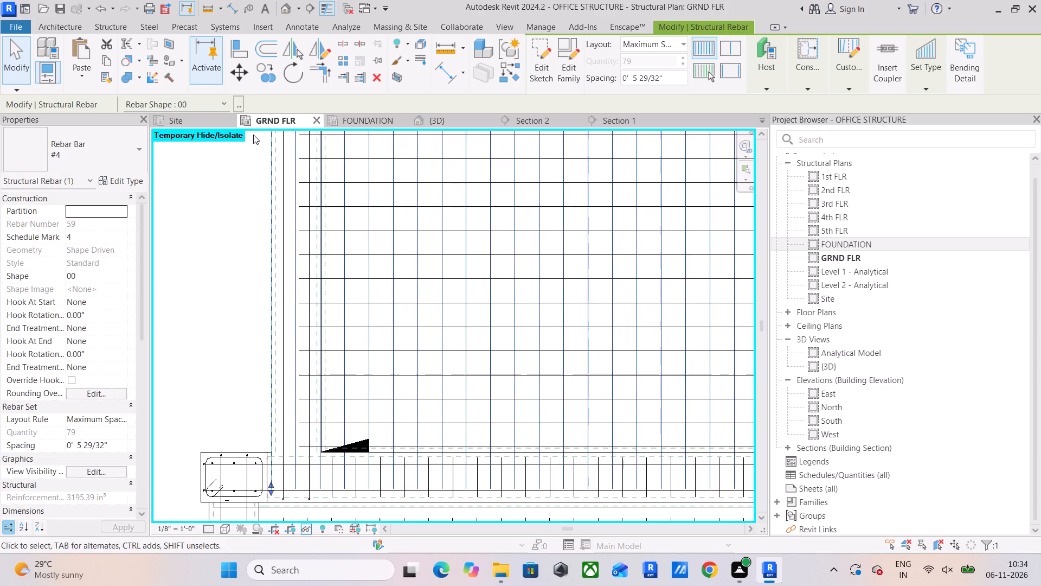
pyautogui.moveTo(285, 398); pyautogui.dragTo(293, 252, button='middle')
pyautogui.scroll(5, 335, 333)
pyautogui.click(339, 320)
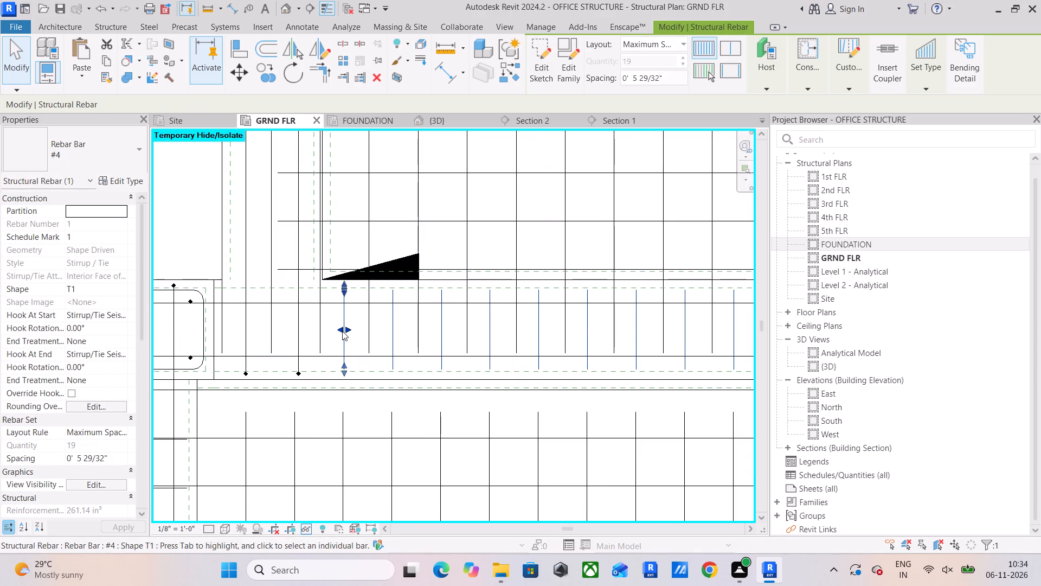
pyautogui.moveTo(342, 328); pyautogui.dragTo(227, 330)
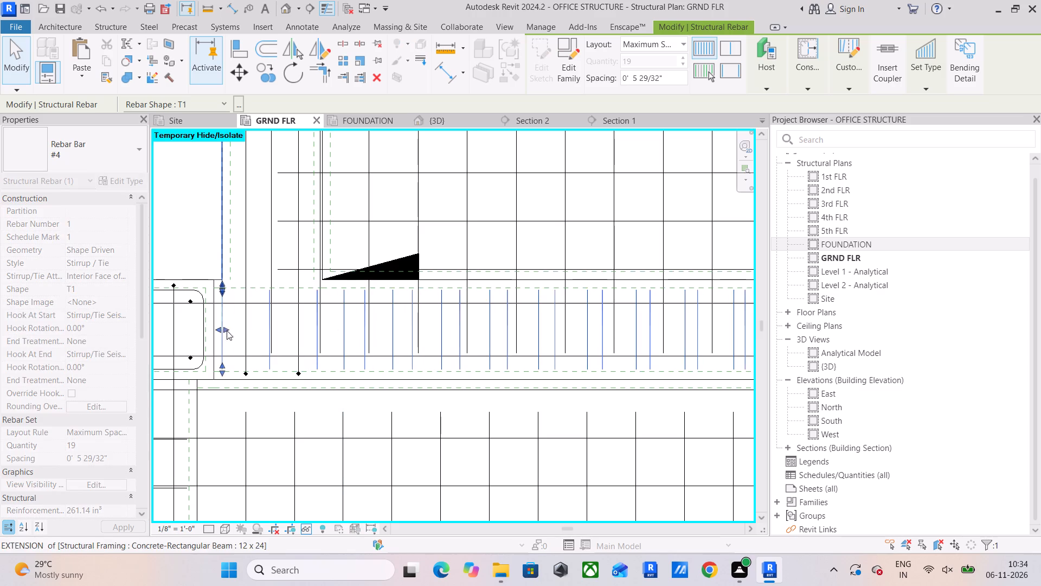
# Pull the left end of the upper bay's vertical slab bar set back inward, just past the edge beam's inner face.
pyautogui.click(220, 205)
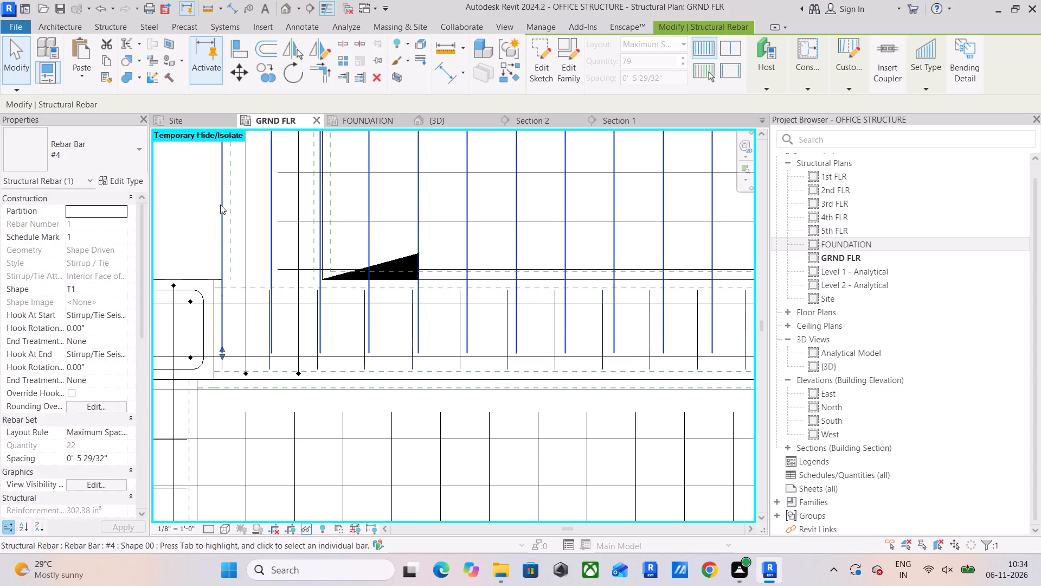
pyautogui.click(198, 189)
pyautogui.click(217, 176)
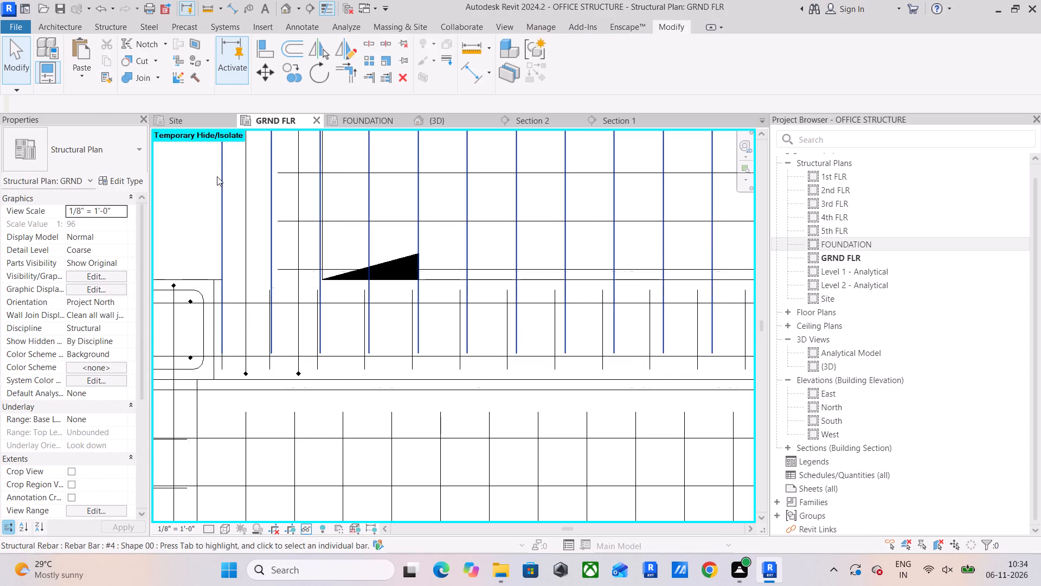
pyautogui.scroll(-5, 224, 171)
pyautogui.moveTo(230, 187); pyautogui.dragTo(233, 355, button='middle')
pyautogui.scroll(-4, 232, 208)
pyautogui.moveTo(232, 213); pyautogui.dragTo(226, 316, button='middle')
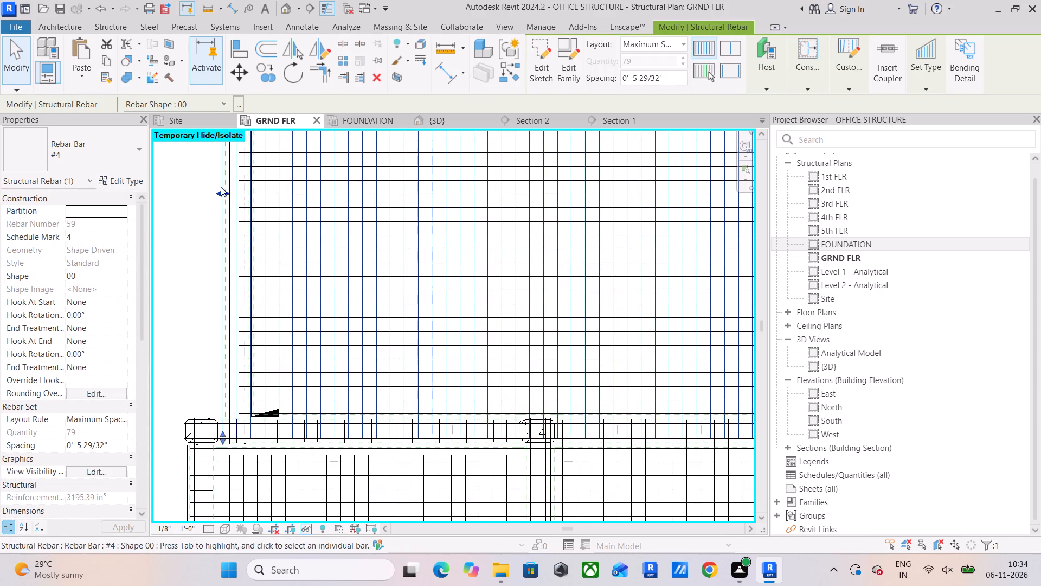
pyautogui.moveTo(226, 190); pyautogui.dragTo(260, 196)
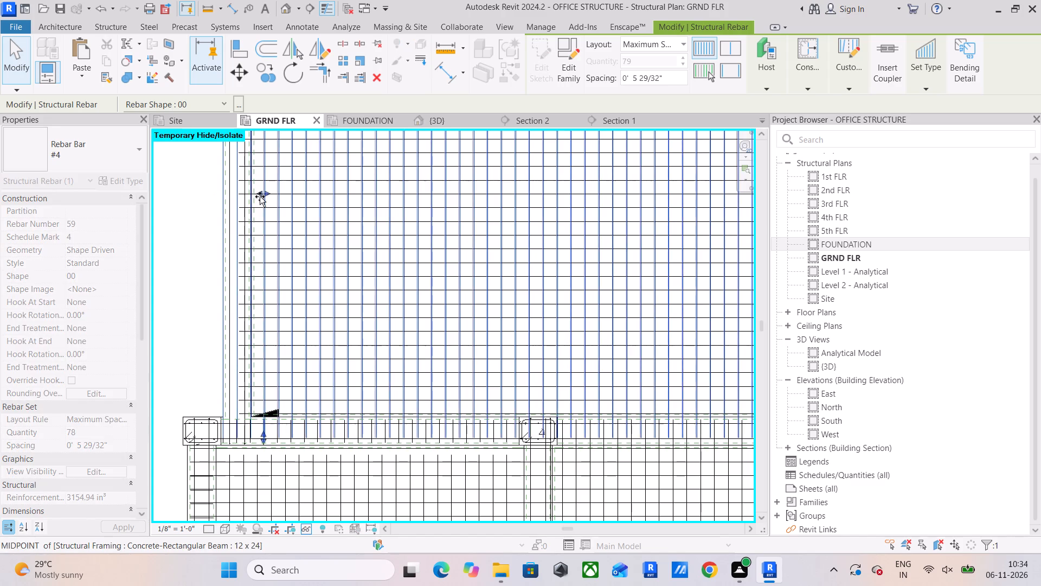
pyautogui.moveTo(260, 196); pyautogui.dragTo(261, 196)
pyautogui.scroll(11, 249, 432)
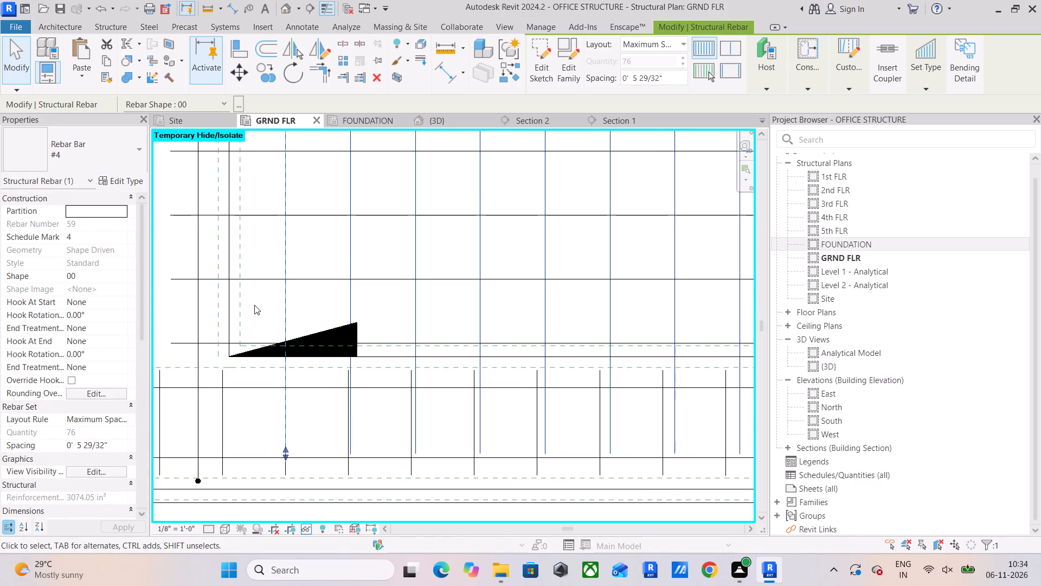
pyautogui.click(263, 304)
# Examine how the upper bay's vertical slab bars line up with the stirrups along the horizontal beam between the columns.
pyautogui.scroll(-4, 339, 351)
pyautogui.moveTo(345, 351); pyautogui.dragTo(337, 375, button='middle')
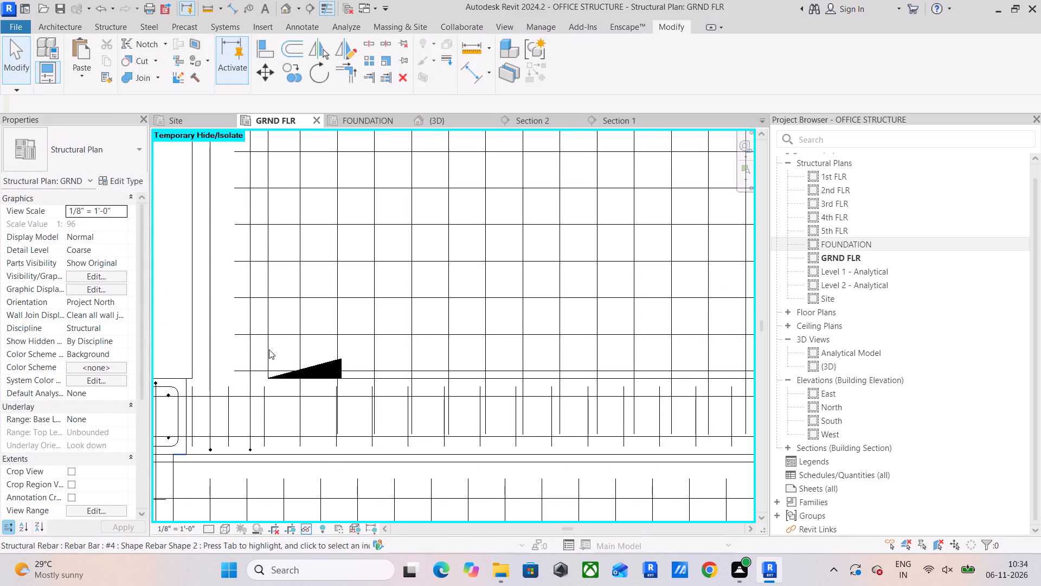
pyautogui.click(269, 349)
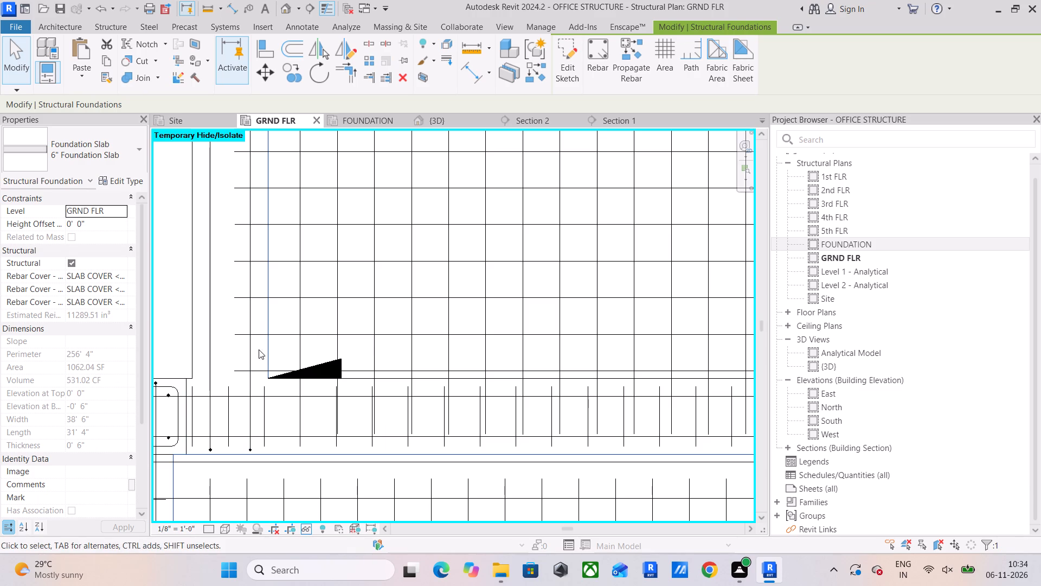
pyautogui.moveTo(422, 355); pyautogui.dragTo(92, 342, button='middle')
pyautogui.scroll(-3, 425, 358)
pyautogui.moveTo(473, 355); pyautogui.dragTo(195, 358, button='middle')
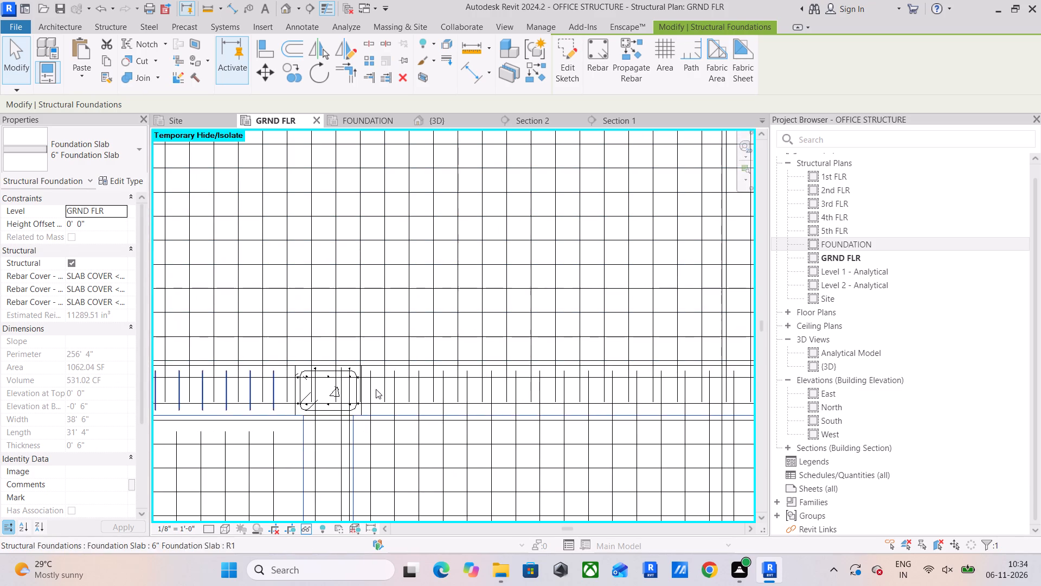
pyautogui.scroll(-4, 387, 362)
pyautogui.moveTo(338, 362); pyautogui.dragTo(601, 368, button='middle')
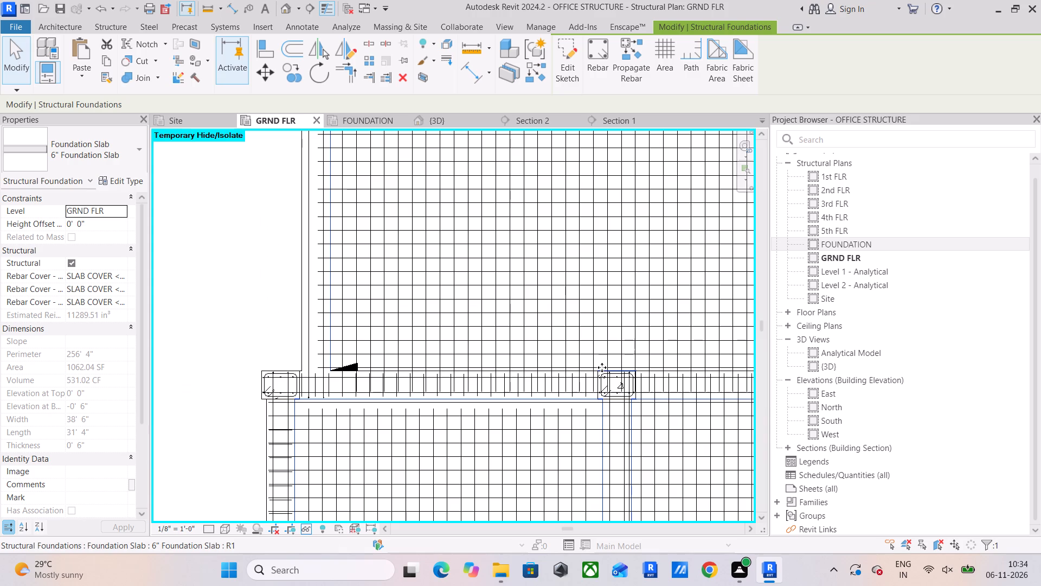
pyautogui.scroll(4, 273, 296)
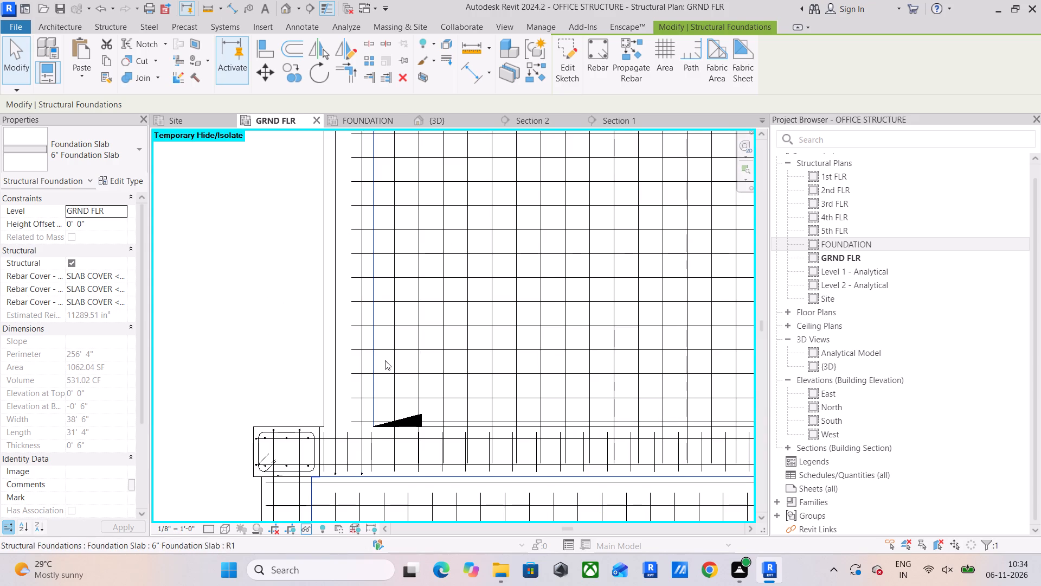
pyautogui.scroll(-3, 394, 261)
pyautogui.press('Escape')
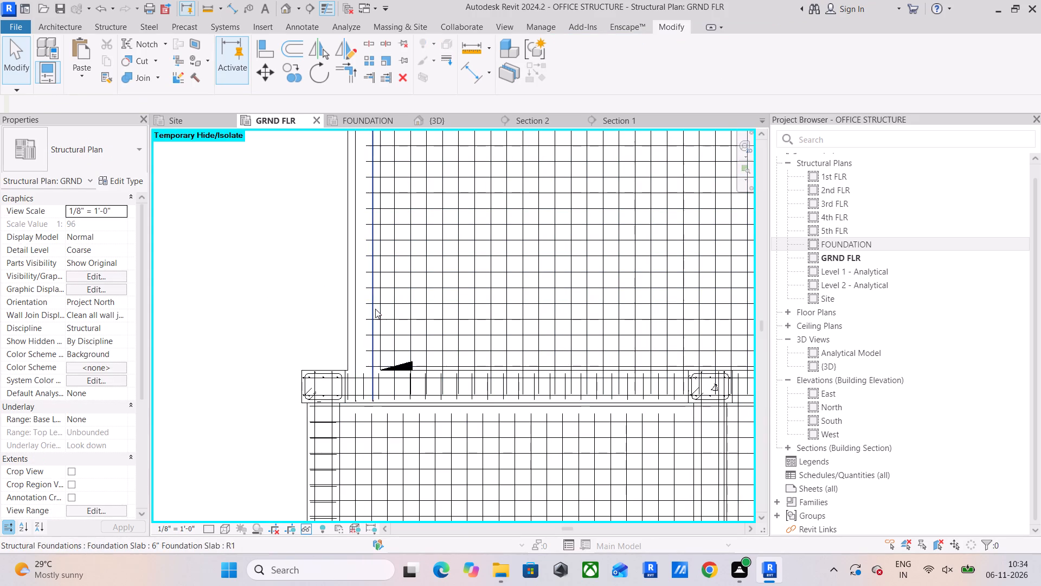
pyautogui.scroll(4, 382, 310)
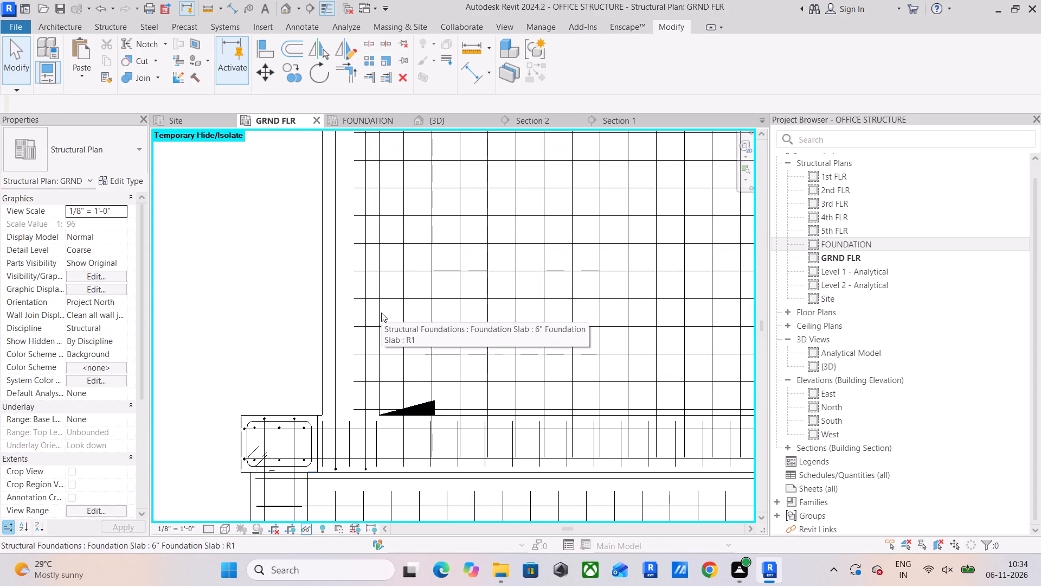
pyautogui.press('Escape')
pyautogui.press('Escape')
pyautogui.press('Escape')
pyautogui.click(404, 317)
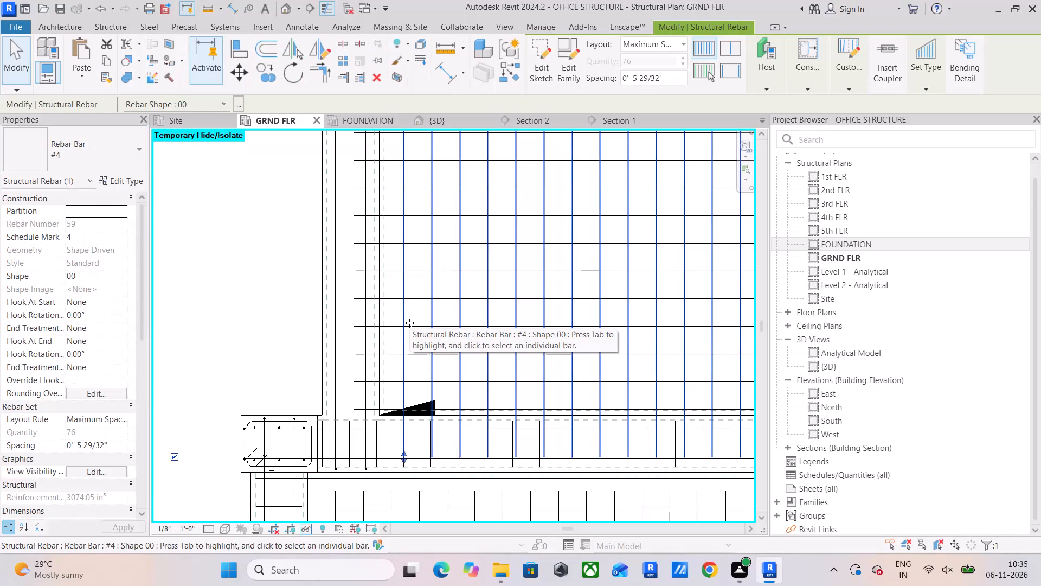
pyautogui.moveTo(492, 421); pyautogui.dragTo(331, 418, button='middle')
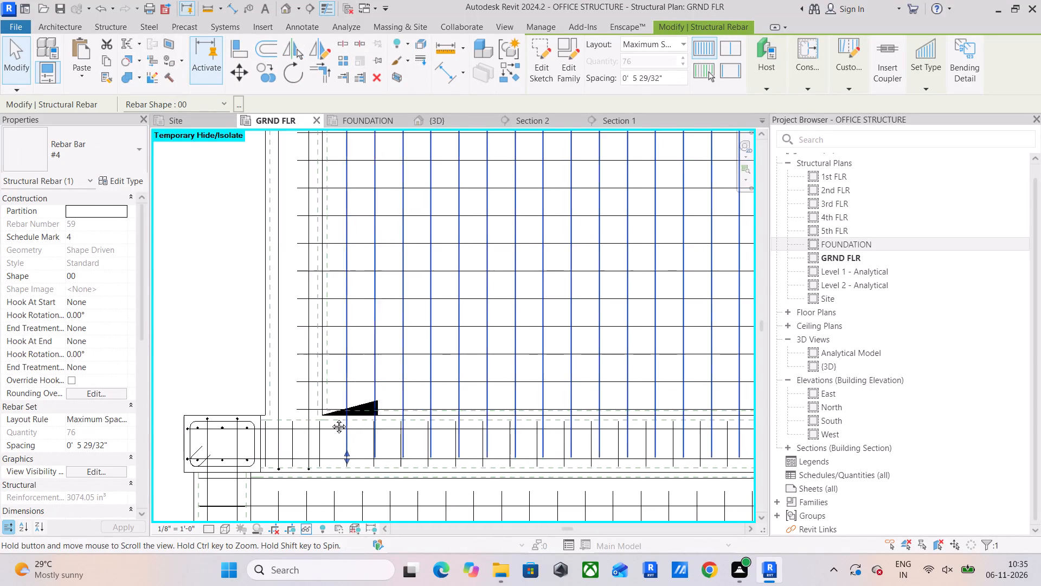
pyautogui.moveTo(331, 418); pyautogui.dragTo(211, 398, button='middle')
pyautogui.moveTo(479, 429); pyautogui.dragTo(331, 431, button='middle')
pyautogui.moveTo(348, 425); pyautogui.dragTo(628, 444, button='middle')
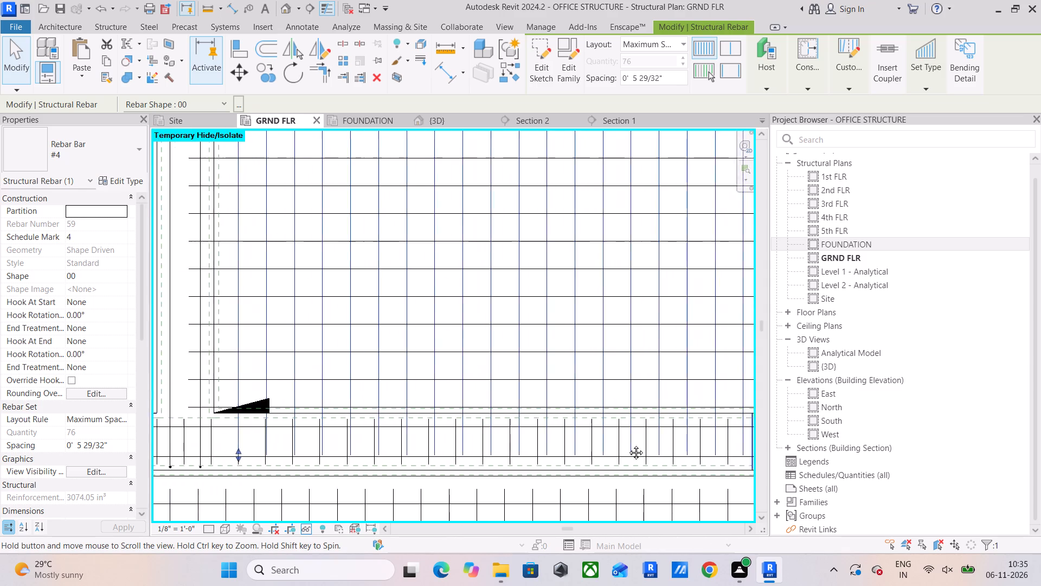
pyautogui.moveTo(628, 444); pyautogui.dragTo(646, 444, button='middle')
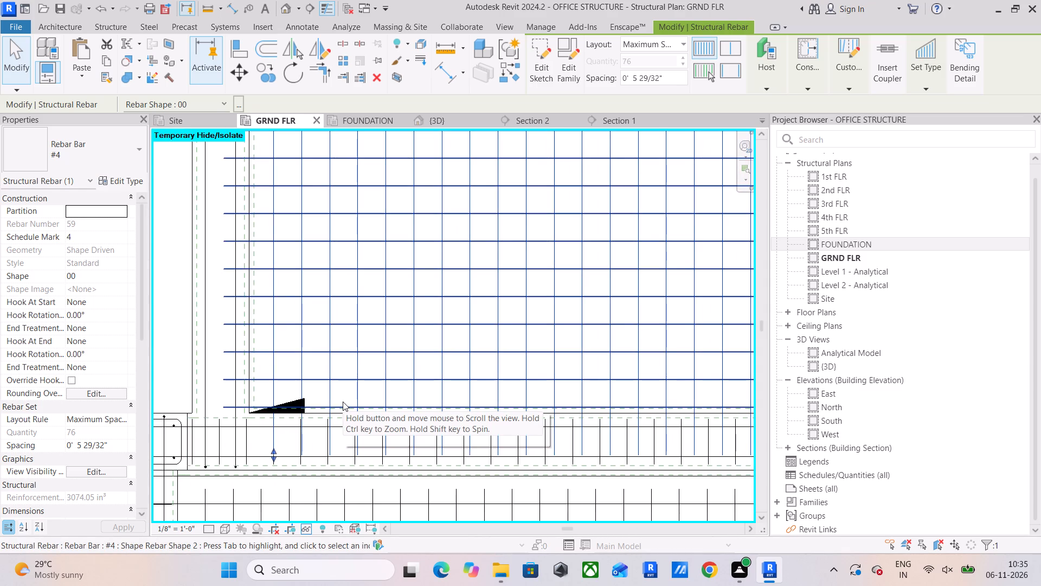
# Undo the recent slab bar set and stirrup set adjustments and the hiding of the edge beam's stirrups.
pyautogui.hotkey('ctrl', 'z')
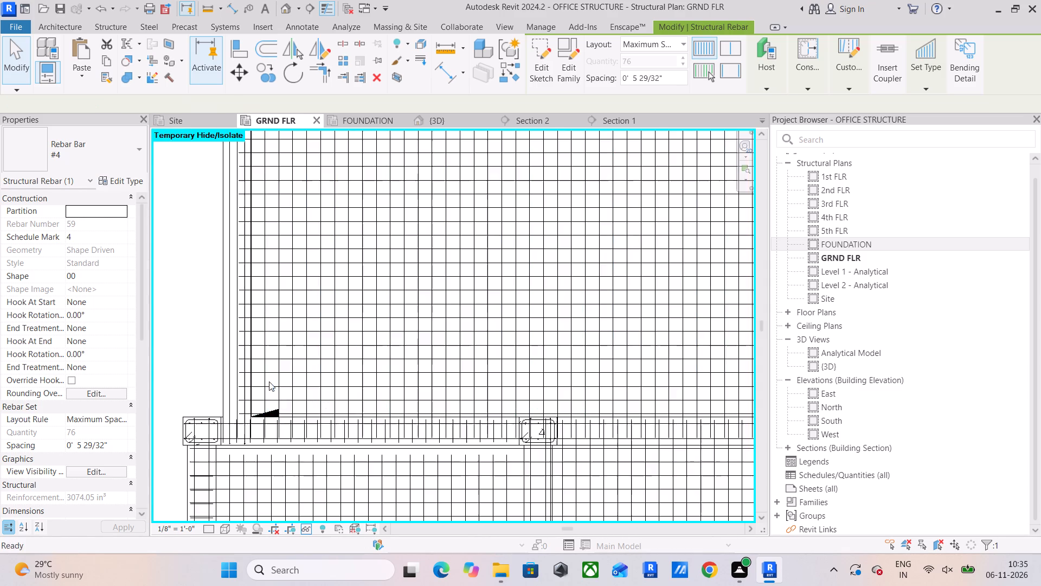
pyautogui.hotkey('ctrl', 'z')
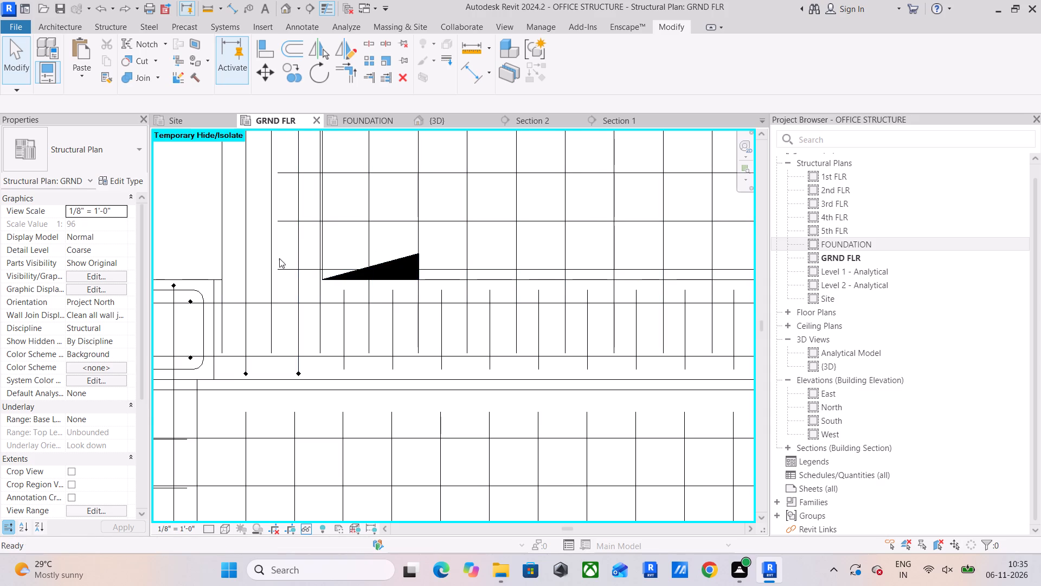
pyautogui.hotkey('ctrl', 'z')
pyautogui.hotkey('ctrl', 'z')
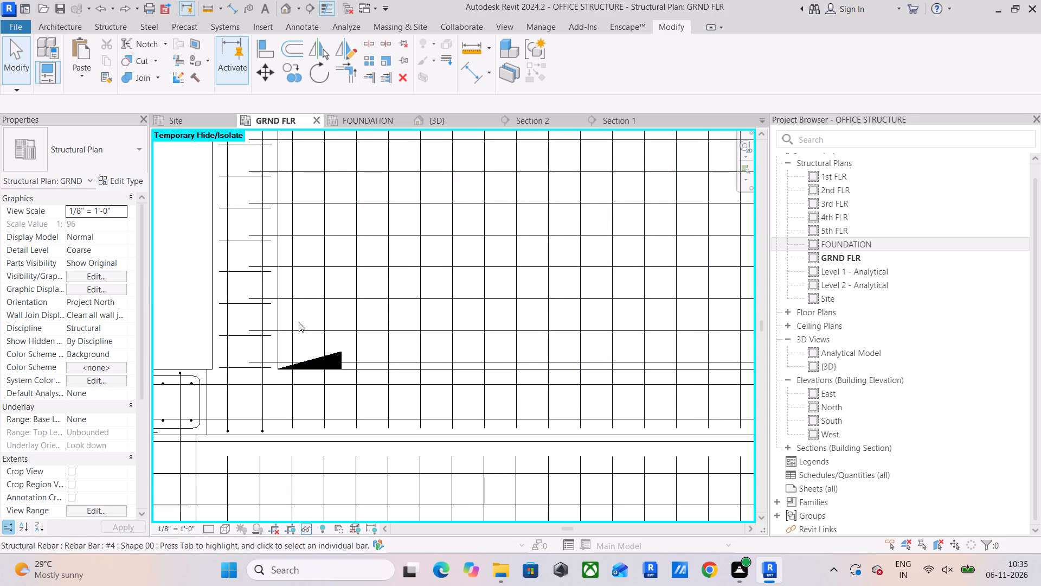
# Draw a vertical detail line about 10 1/2 inches long over the upper bay's first vertical slab bar, ending on the horizontal beam.
pyautogui.click(294, 313)
pyautogui.scroll(4, 284, 327)
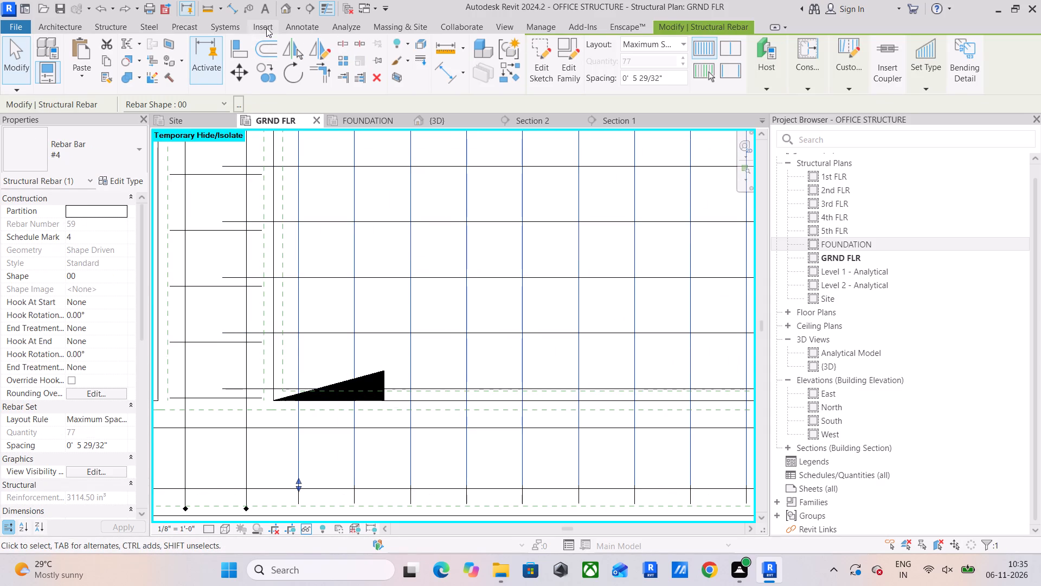
pyautogui.click(306, 23)
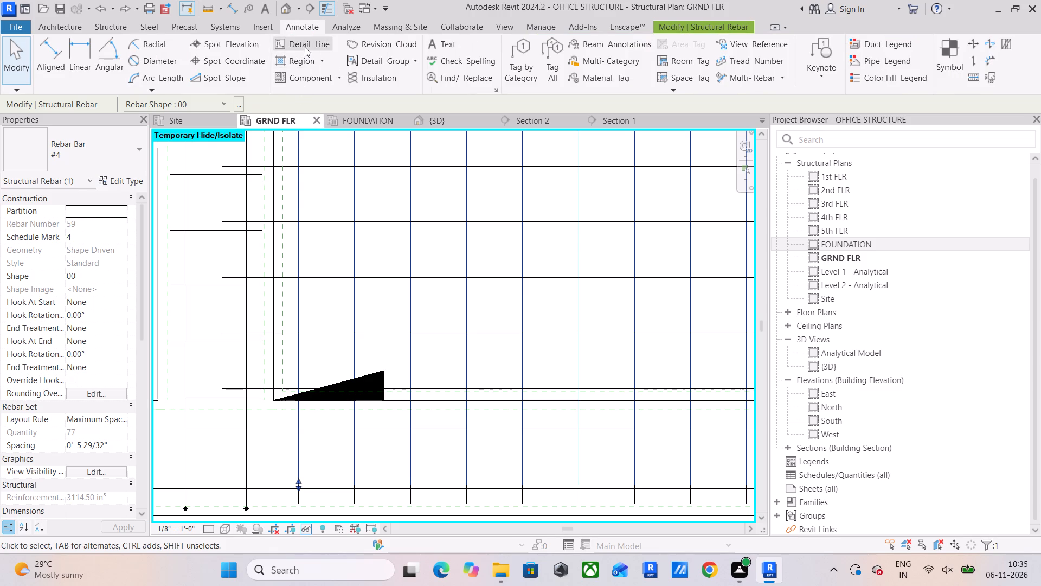
pyautogui.click(305, 47)
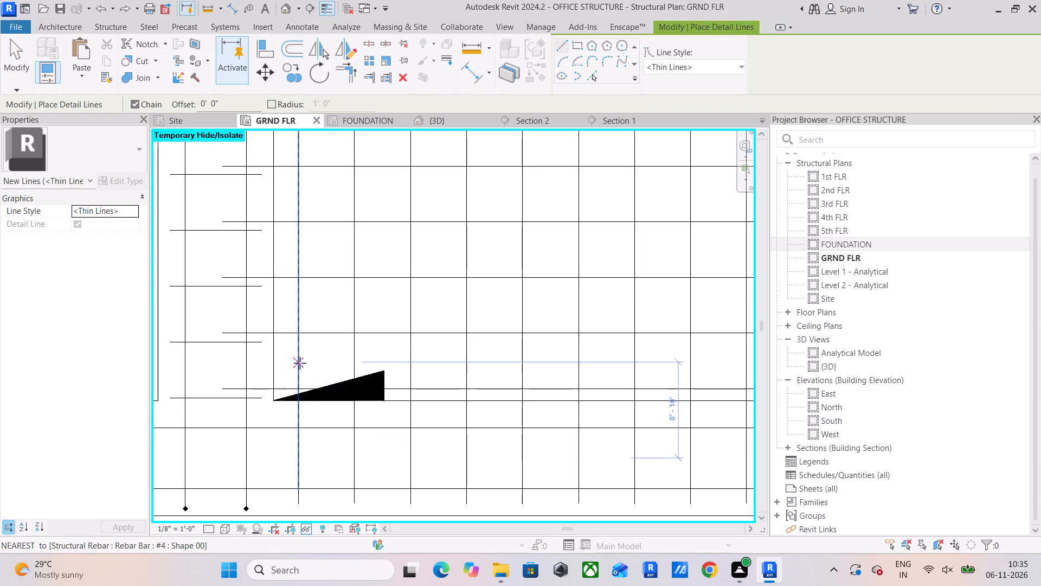
pyautogui.click(298, 351)
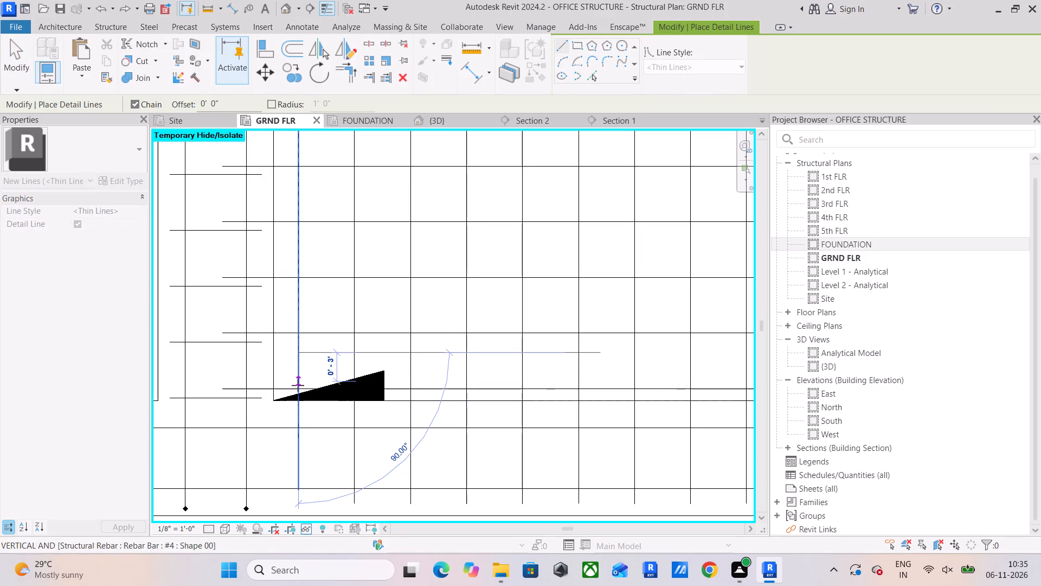
pyautogui.click(300, 451)
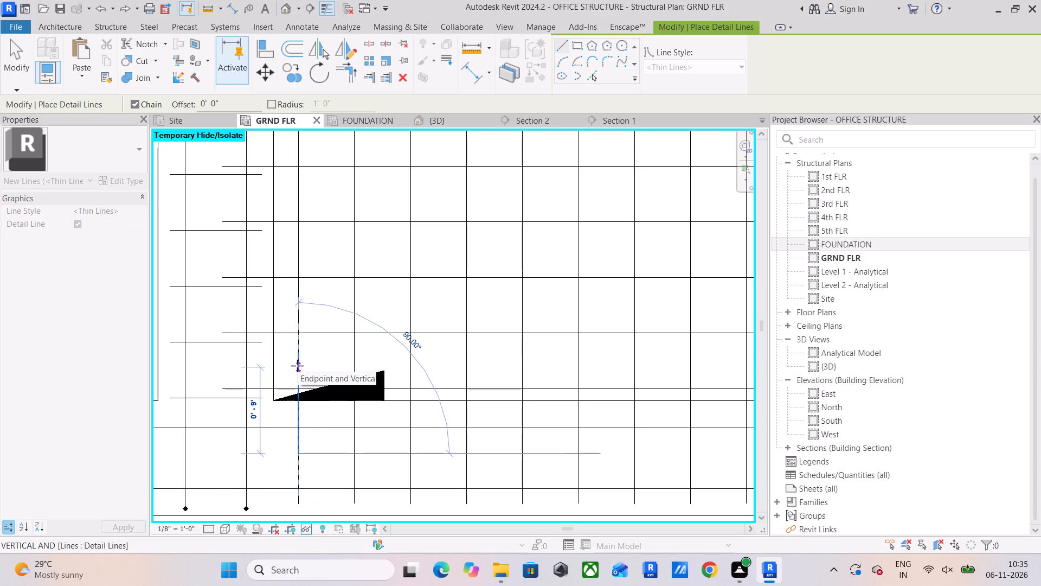
pyautogui.press('Escape')
pyautogui.press('Escape')
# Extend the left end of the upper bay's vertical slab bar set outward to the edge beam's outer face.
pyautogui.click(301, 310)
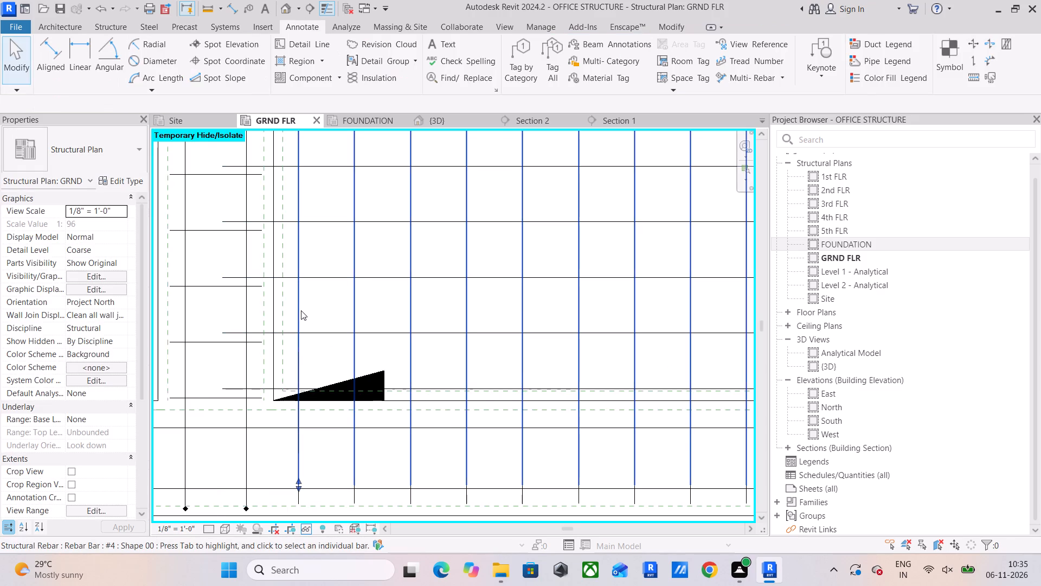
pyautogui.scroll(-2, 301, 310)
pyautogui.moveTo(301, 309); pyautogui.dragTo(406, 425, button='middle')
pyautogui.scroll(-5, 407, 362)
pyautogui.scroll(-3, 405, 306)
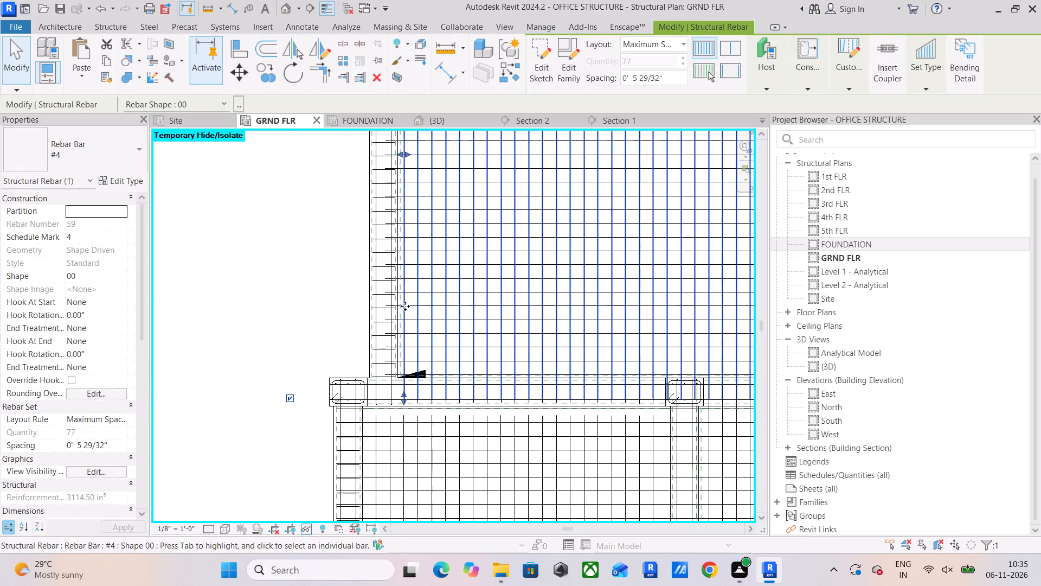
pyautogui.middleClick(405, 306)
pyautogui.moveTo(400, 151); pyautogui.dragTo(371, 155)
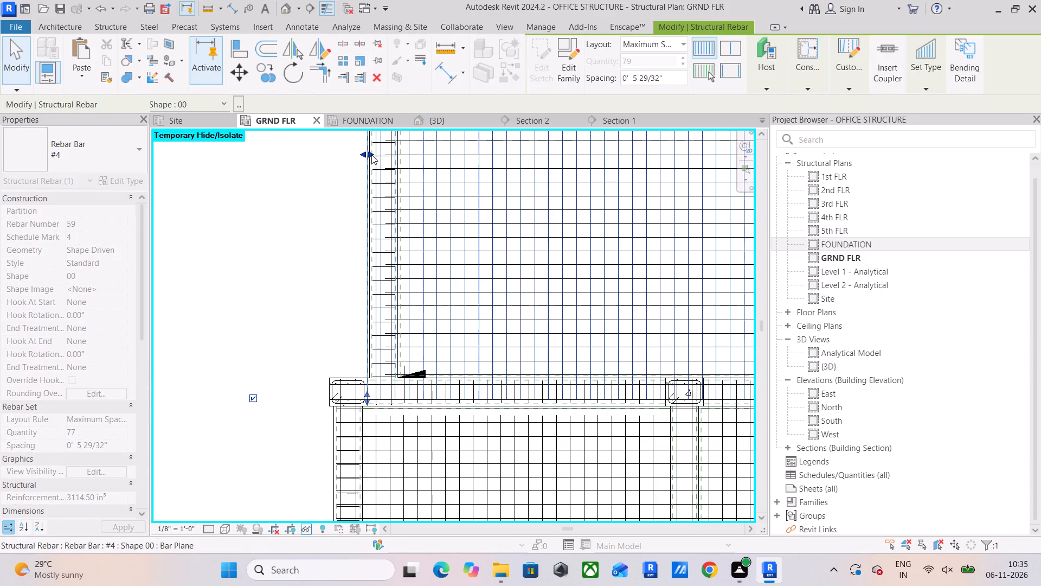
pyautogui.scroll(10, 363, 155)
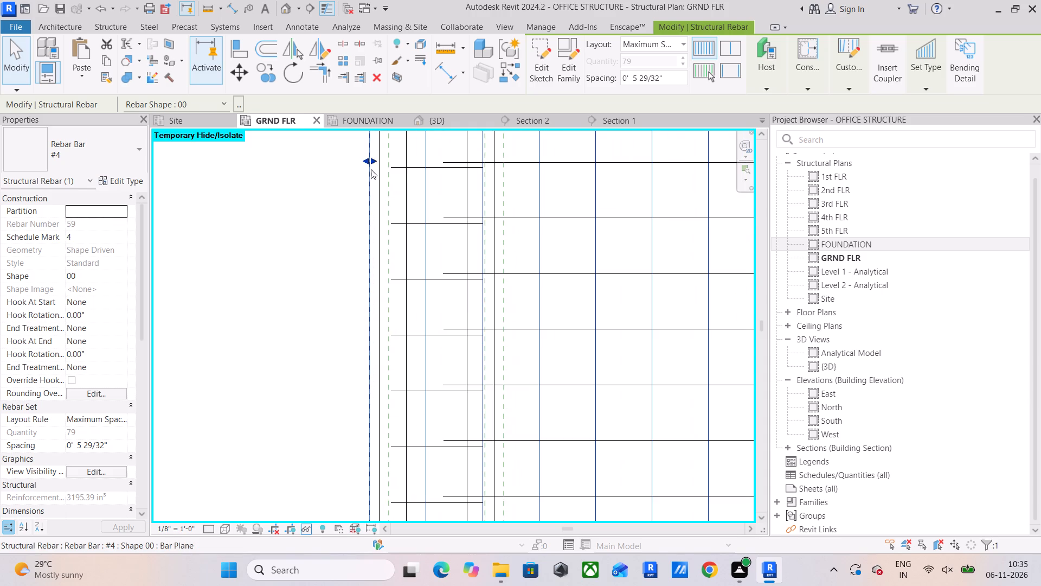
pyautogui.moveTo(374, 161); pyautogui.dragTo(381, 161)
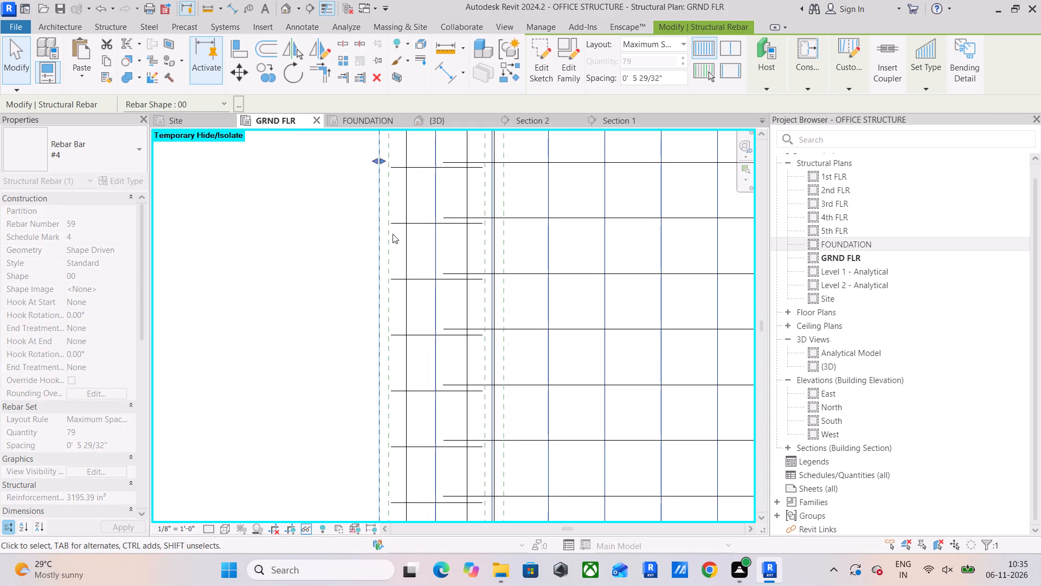
# Lengthen the vertical detail line upward into the upper slab bay to about 9'-0".
pyautogui.scroll(-4, 440, 249)
pyautogui.moveTo(506, 326); pyautogui.dragTo(500, 206, button='middle')
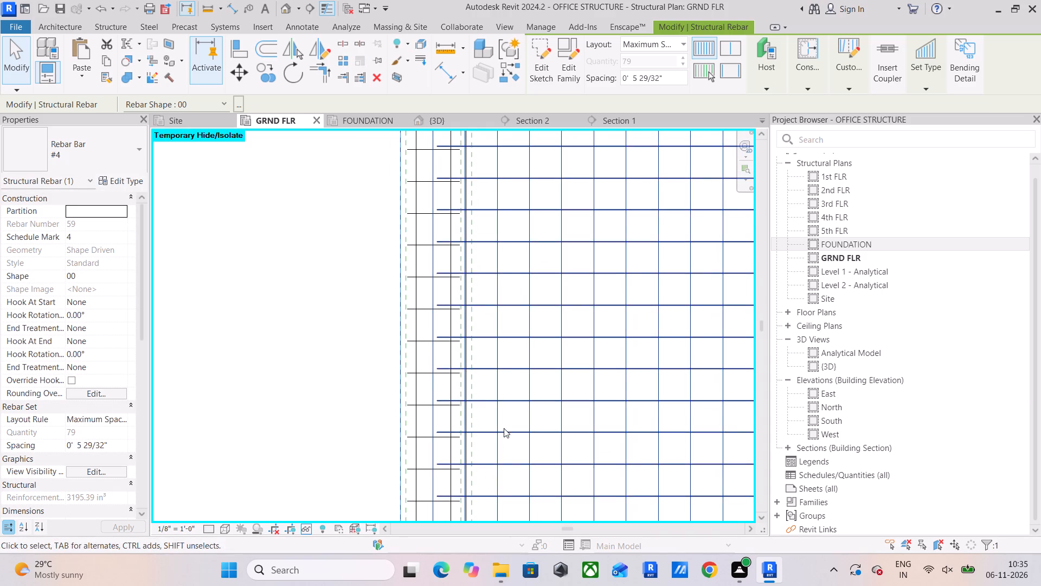
pyautogui.moveTo(504, 380); pyautogui.dragTo(500, 241, button='middle')
pyautogui.click(479, 439)
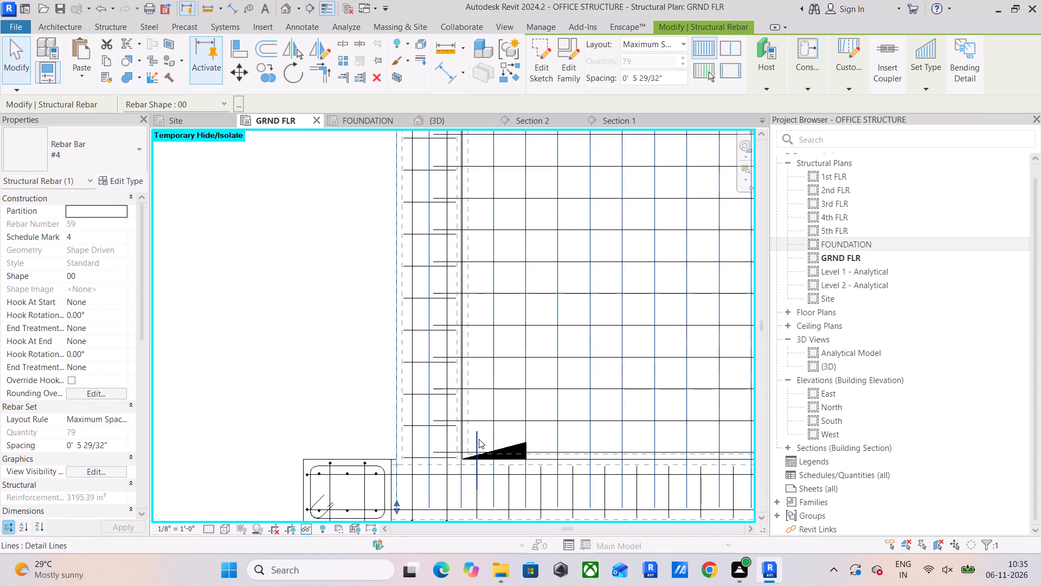
pyautogui.moveTo(475, 428); pyautogui.dragTo(475, 149)
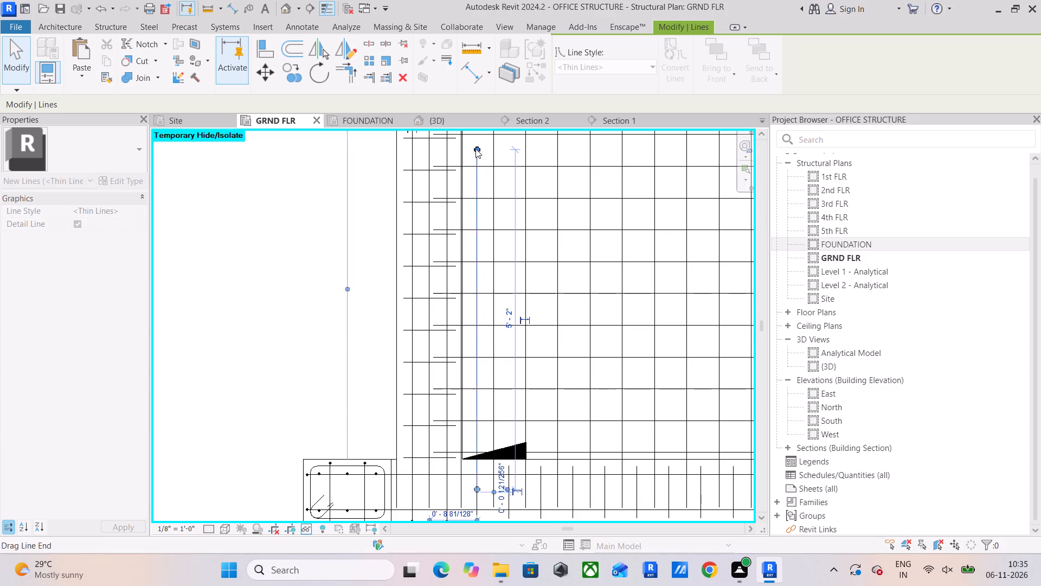
pyautogui.moveTo(475, 207); pyautogui.dragTo(475, 506, button='middle')
pyautogui.moveTo(476, 445); pyautogui.dragTo(487, 266)
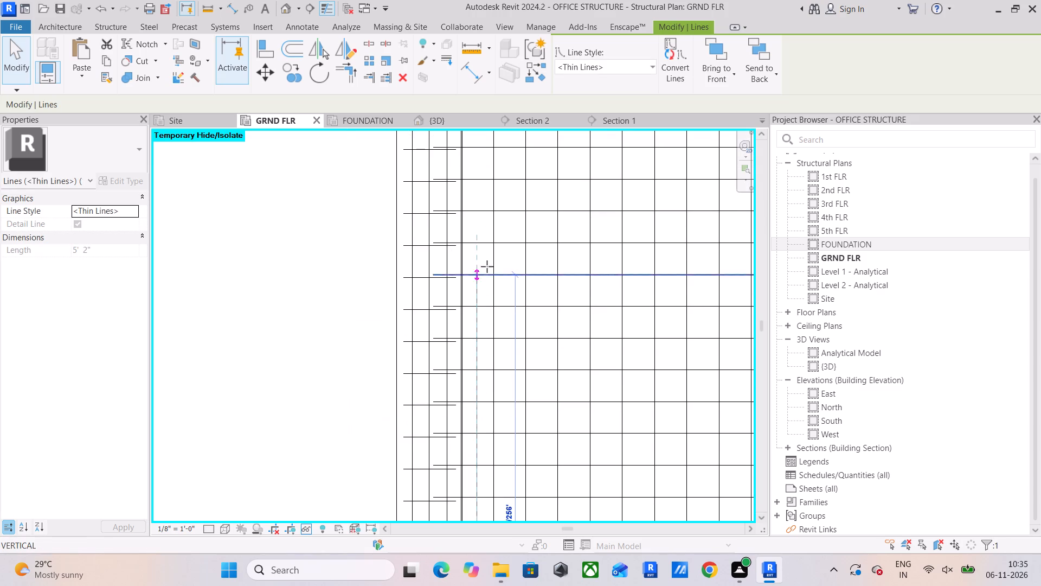
pyautogui.moveTo(487, 266); pyautogui.dragTo(483, 198)
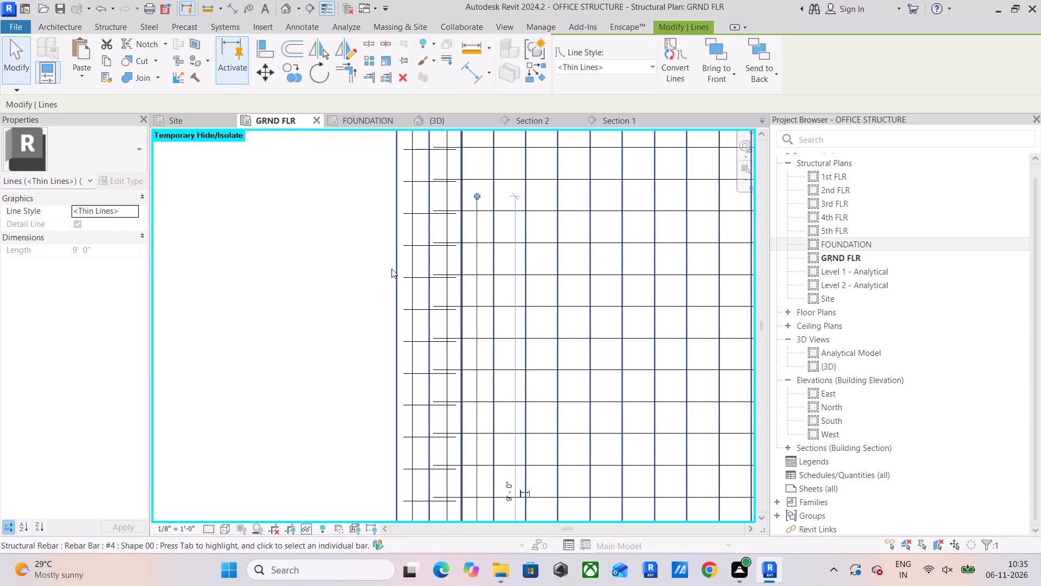
pyautogui.click(395, 265)
pyautogui.click(332, 244)
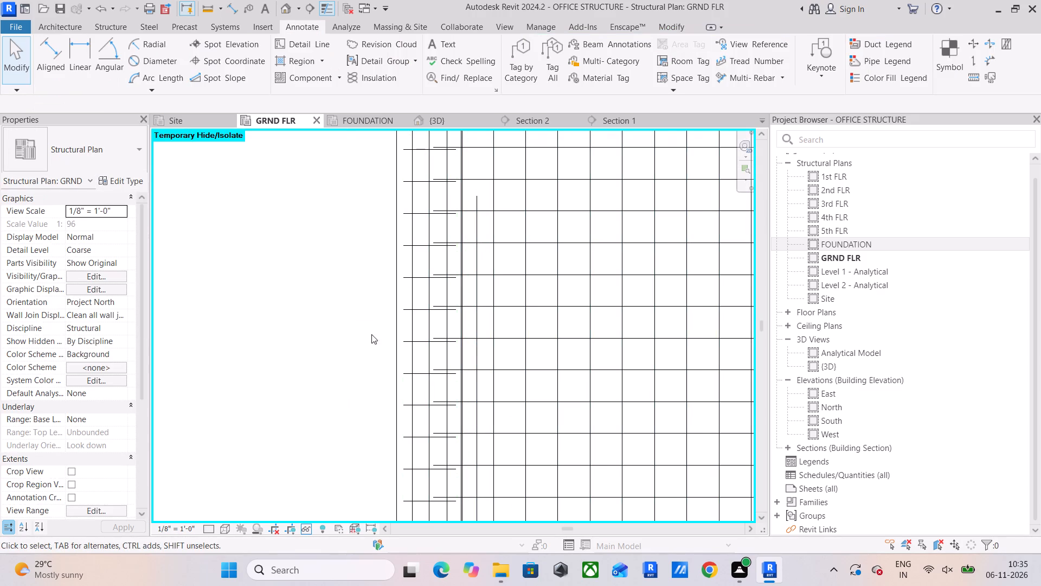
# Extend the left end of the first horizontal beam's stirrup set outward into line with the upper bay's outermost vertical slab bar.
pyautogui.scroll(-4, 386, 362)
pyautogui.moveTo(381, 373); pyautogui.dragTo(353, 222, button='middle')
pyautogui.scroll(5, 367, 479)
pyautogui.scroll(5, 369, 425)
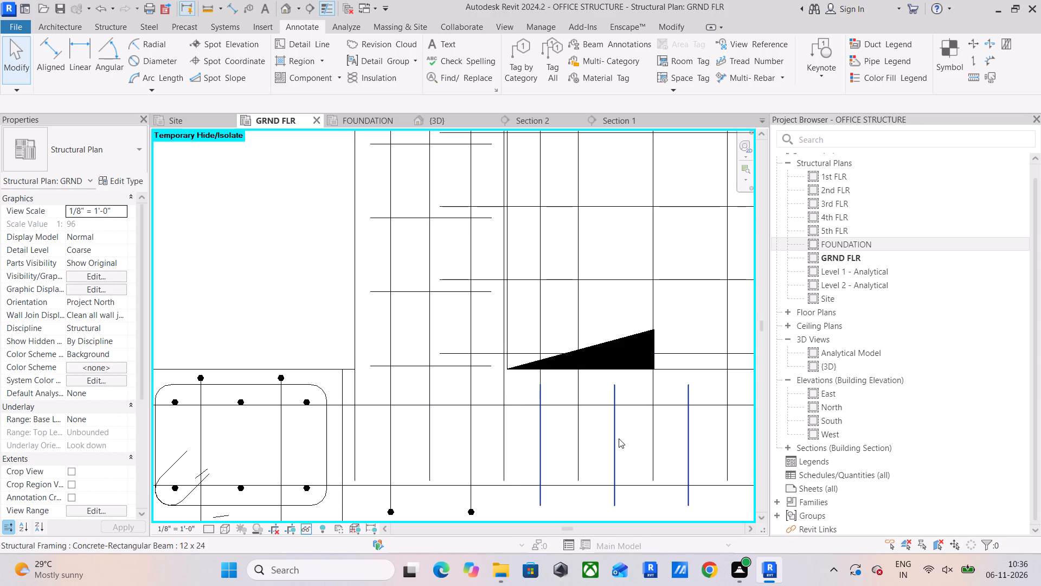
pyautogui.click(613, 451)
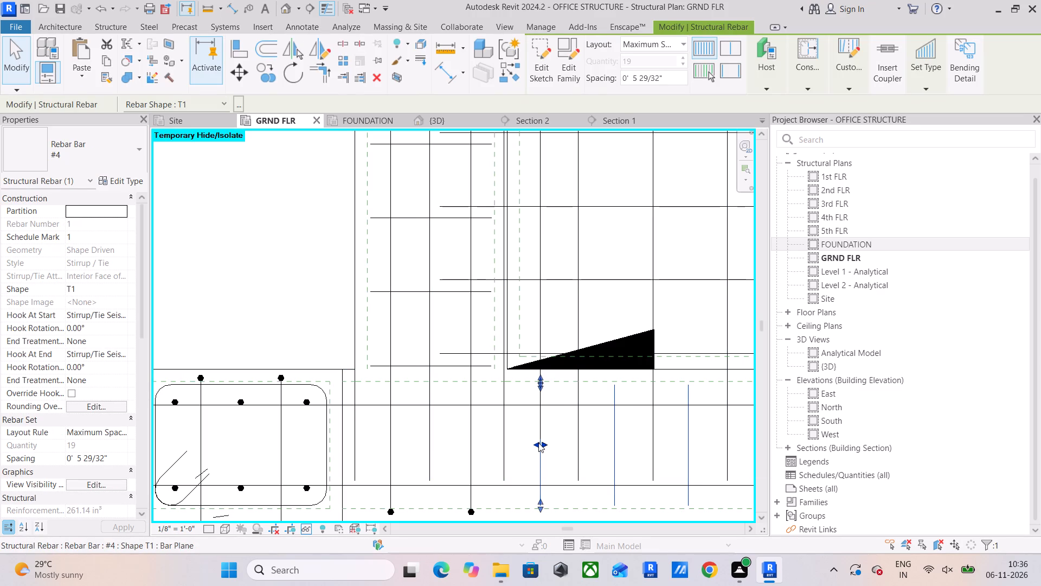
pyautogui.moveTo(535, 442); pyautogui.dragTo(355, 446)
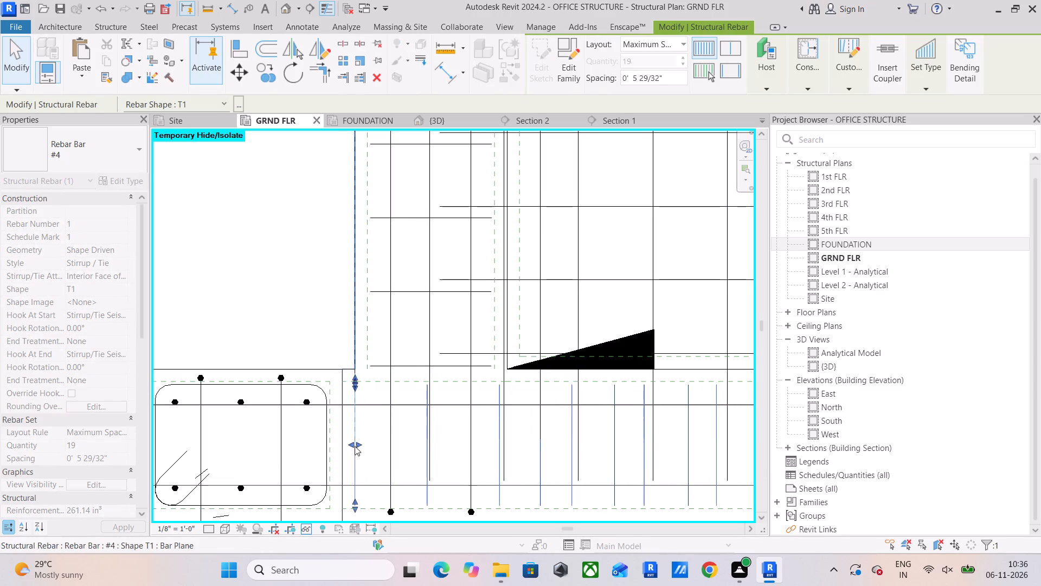
# Pull the left end of the upper bay's vertical slab bar set back inward onto the vertical detail line.
pyautogui.scroll(-1, 343, 255)
pyautogui.click(355, 231)
pyautogui.scroll(-3, 295, 202)
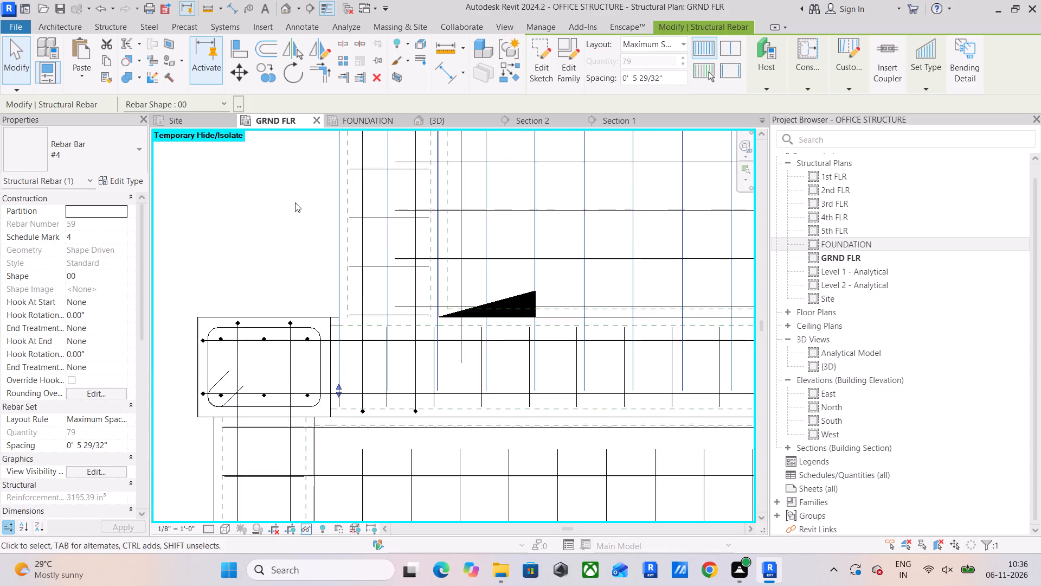
pyautogui.moveTo(294, 205); pyautogui.dragTo(295, 421, button='middle')
pyautogui.scroll(-8, 323, 303)
pyautogui.moveTo(327, 287); pyautogui.dragTo(312, 435, button='middle')
pyautogui.scroll(4, 331, 243)
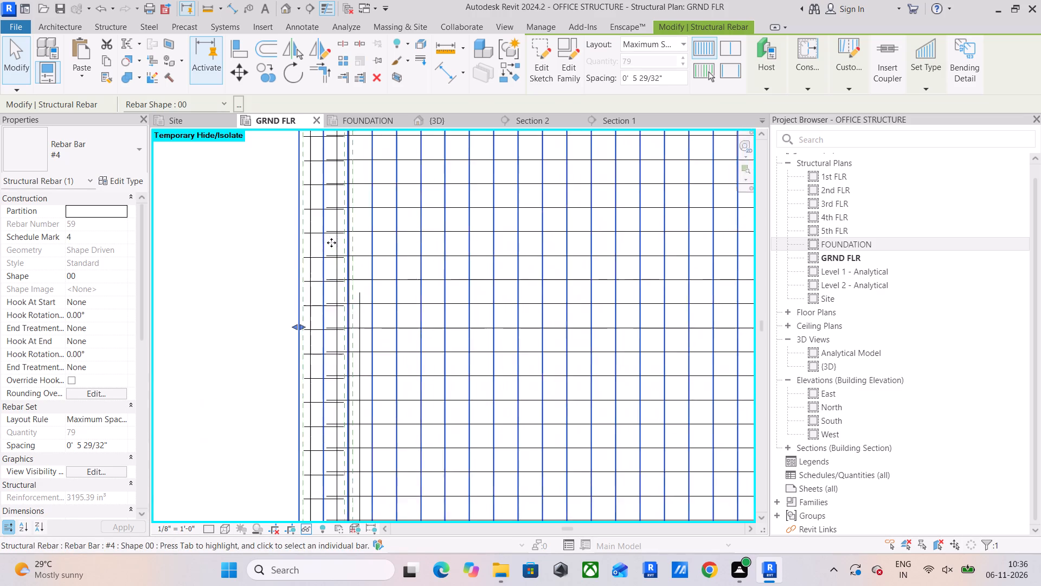
pyautogui.scroll(4, 302, 327)
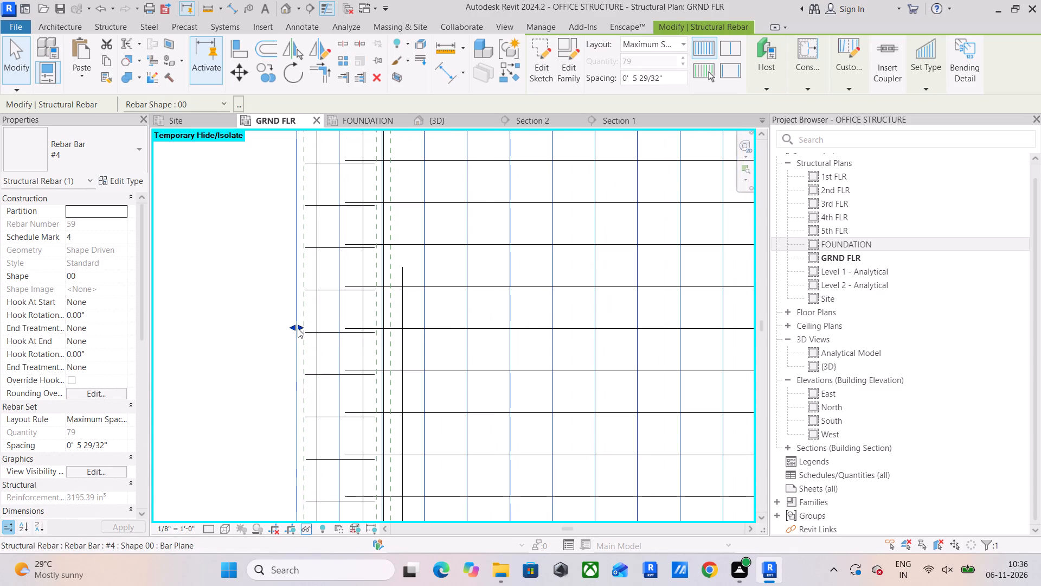
pyautogui.moveTo(300, 326); pyautogui.dragTo(399, 327)
pyautogui.scroll(-2, 378, 325)
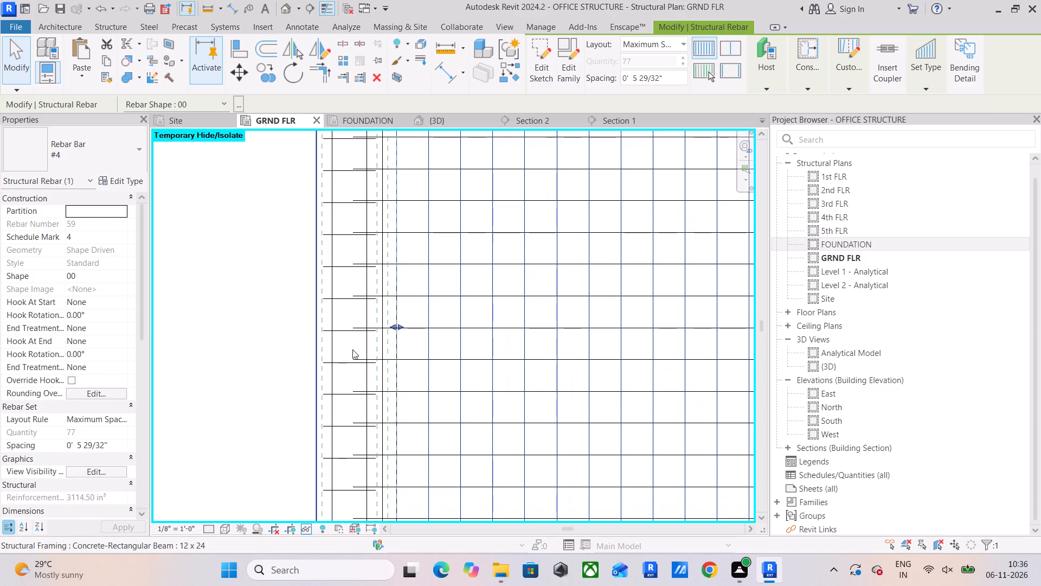
# Pull the right end of the first horizontal beam's stirrup set inward into line with the second vertical slab bar before the column.
pyautogui.scroll(-5, 250, 347)
pyautogui.moveTo(265, 354); pyautogui.dragTo(277, 203, button='middle')
pyautogui.scroll(5, 363, 484)
pyautogui.scroll(5, 344, 428)
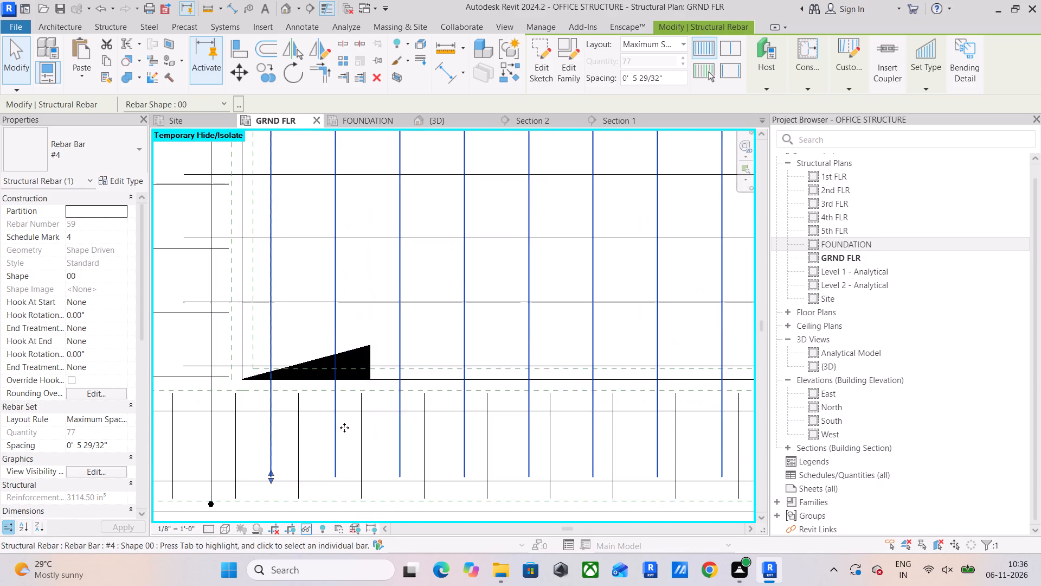
pyautogui.scroll(-3, 344, 428)
pyautogui.moveTo(354, 432); pyautogui.dragTo(365, 370, button='middle')
pyautogui.moveTo(433, 403); pyautogui.dragTo(303, 403, button='middle')
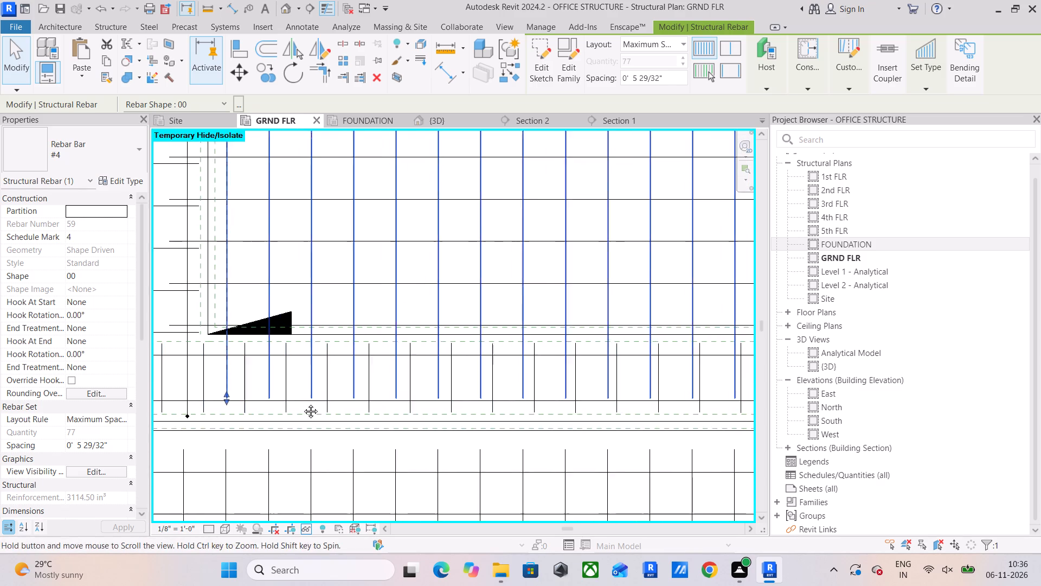
pyautogui.moveTo(303, 403); pyautogui.dragTo(208, 405, button='middle')
pyautogui.scroll(-3, 460, 401)
pyautogui.moveTo(478, 400); pyautogui.dragTo(237, 443, button='middle')
pyautogui.scroll(8, 455, 421)
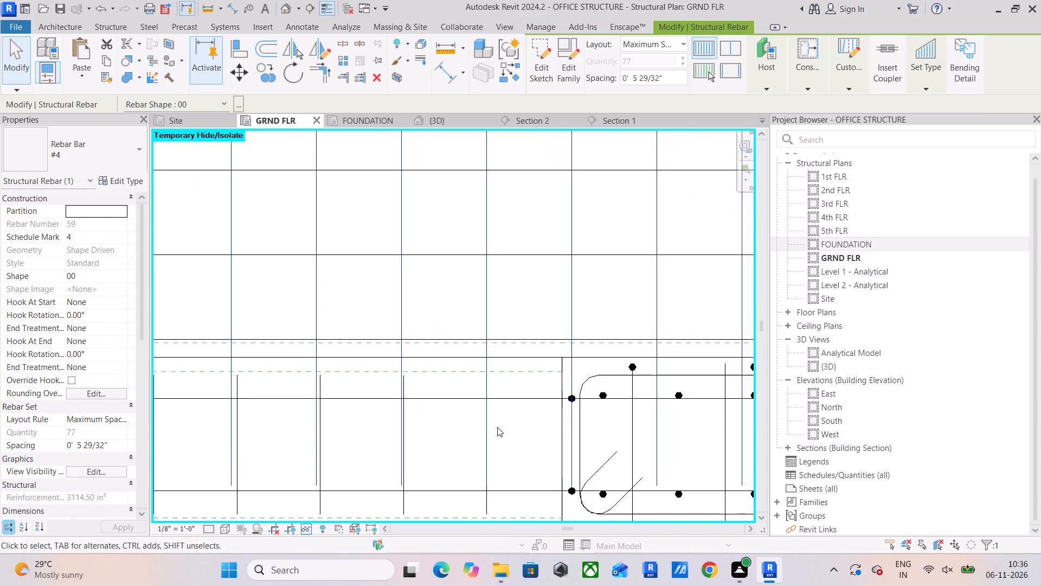
pyautogui.moveTo(502, 428); pyautogui.dragTo(489, 435, button='middle')
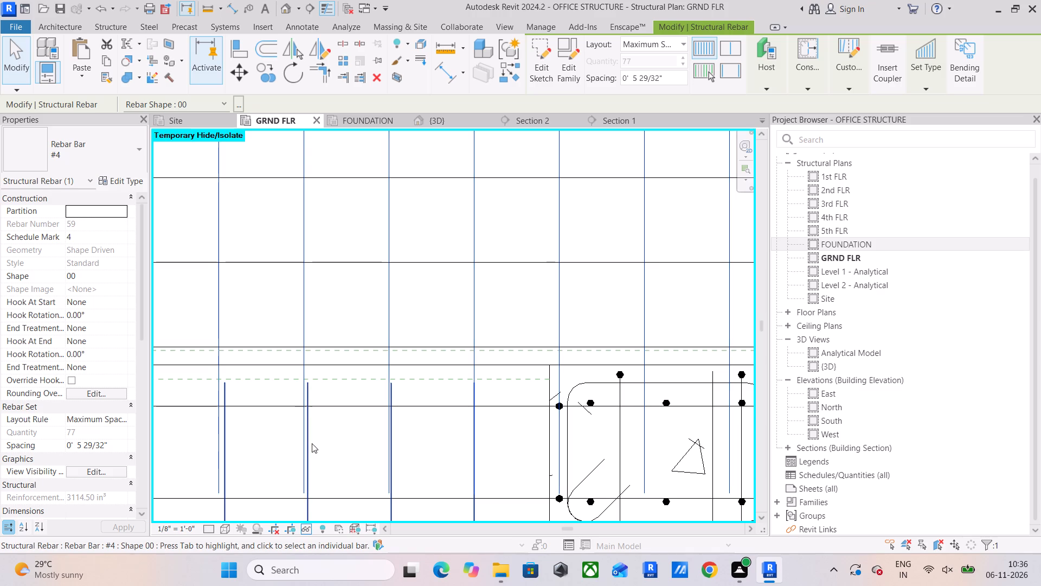
pyautogui.click(312, 443)
pyautogui.moveTo(348, 447); pyautogui.dragTo(388, 338, button='middle')
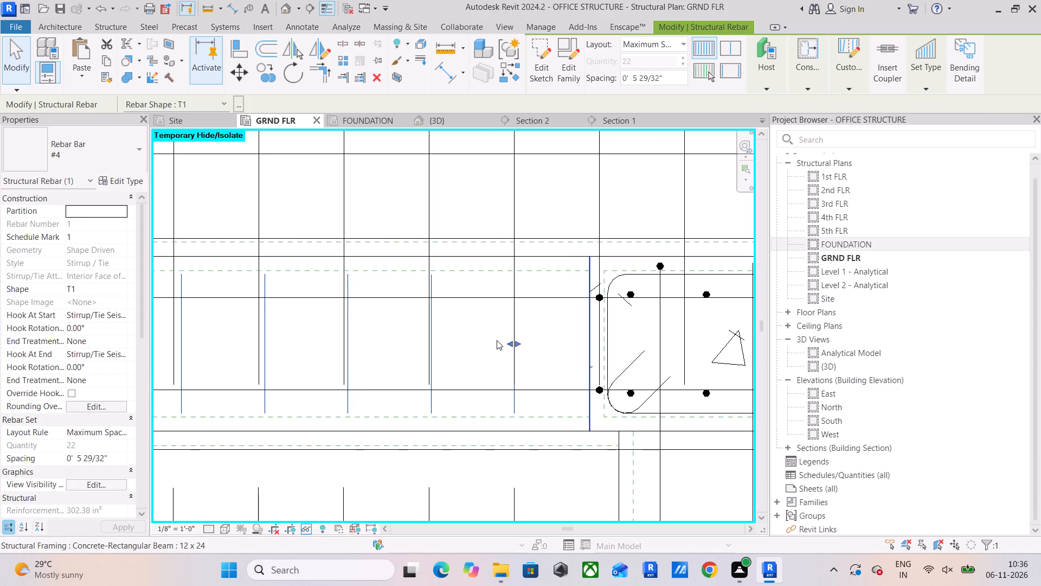
pyautogui.moveTo(520, 343); pyautogui.dragTo(536, 342)
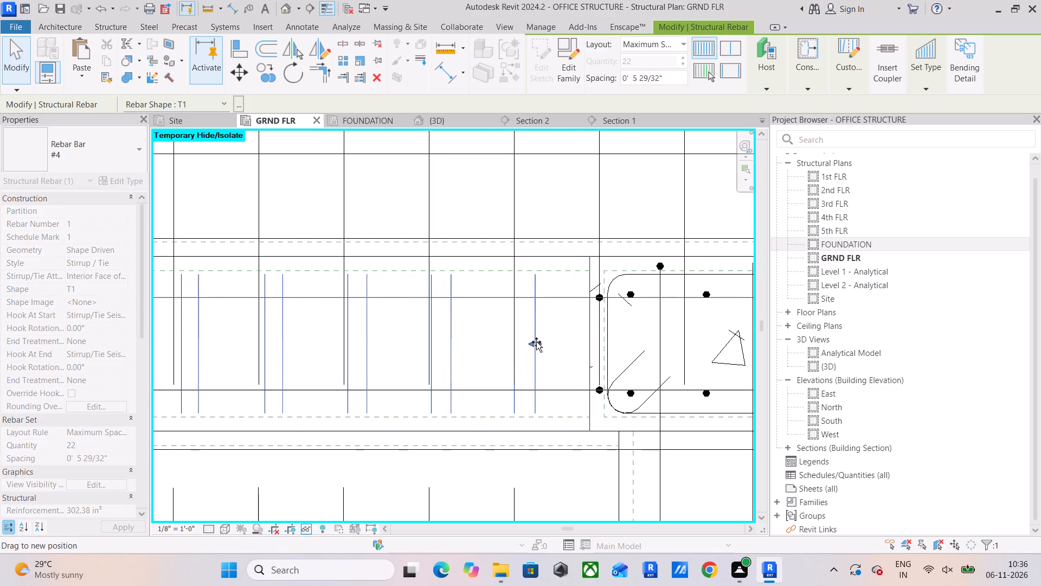
pyautogui.moveTo(536, 342); pyautogui.dragTo(431, 351)
pyautogui.scroll(3, 296, 309)
pyautogui.scroll(-8, 296, 309)
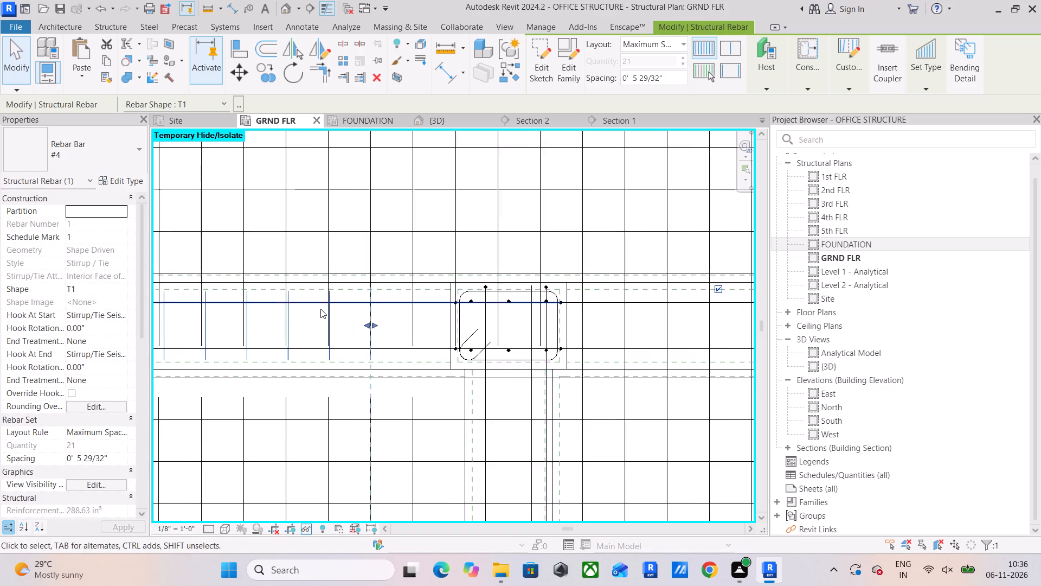
# Pull the left end of the horizontal beam's stirrup set inward into line with the upper bay's first vertical slab bar.
pyautogui.moveTo(320, 309); pyautogui.dragTo(540, 319, button='middle')
pyautogui.scroll(-3, 480, 329)
pyautogui.moveTo(480, 329); pyautogui.dragTo(661, 329, button='middle')
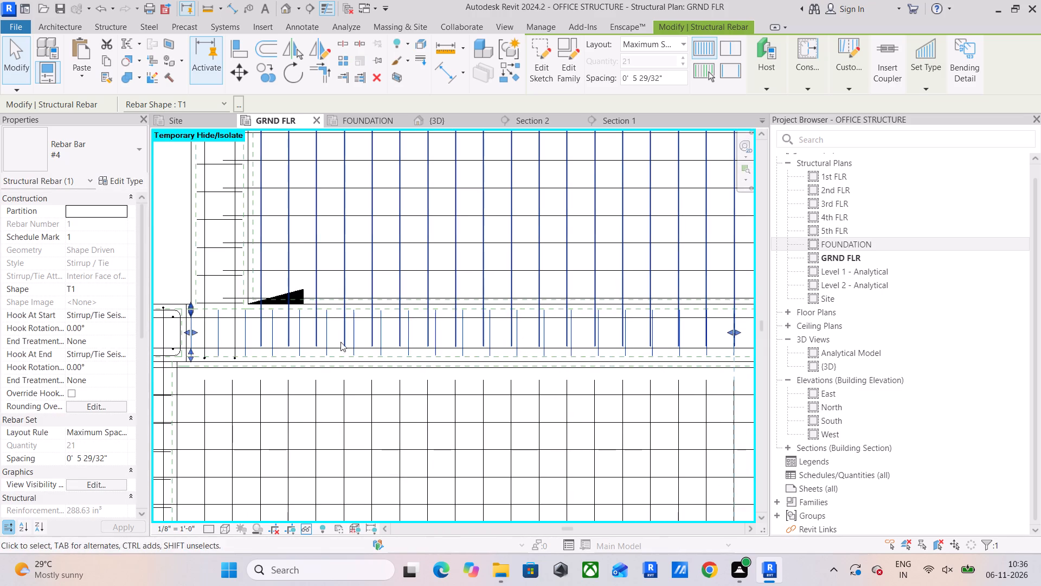
pyautogui.scroll(4, 195, 329)
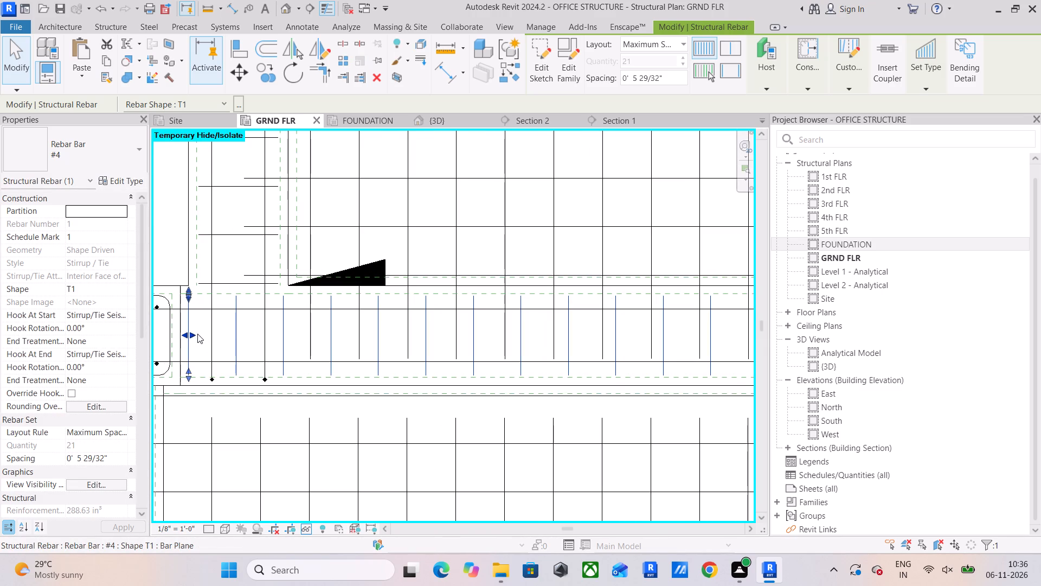
pyautogui.moveTo(192, 332); pyautogui.dragTo(305, 351)
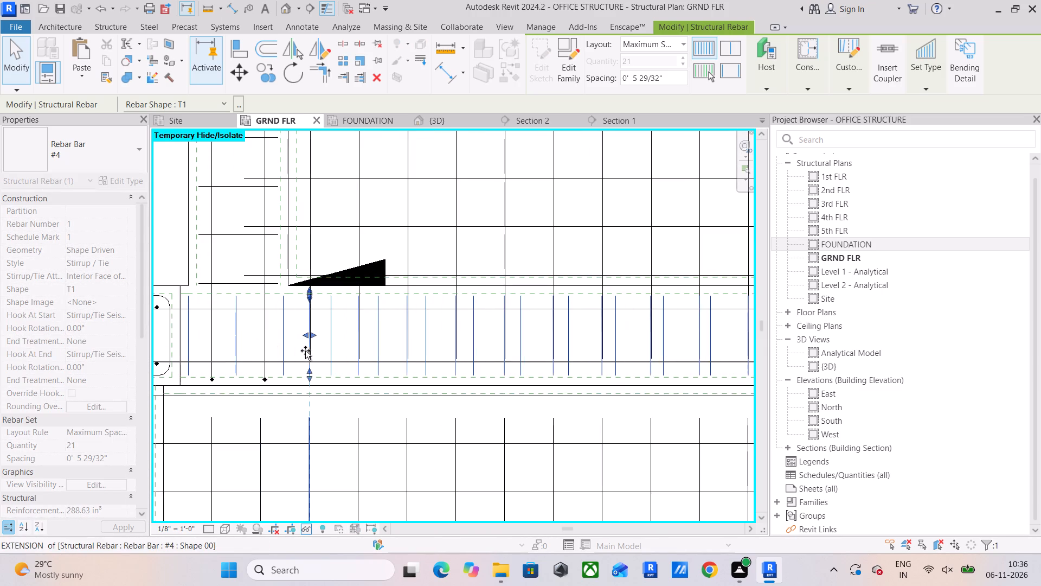
pyautogui.moveTo(305, 351); pyautogui.dragTo(307, 351)
# Extend the right end of the horizontal beam's stirrup set outward by one bar to the next vertical slab bar.
pyautogui.moveTo(386, 352); pyautogui.dragTo(263, 360, button='middle')
pyautogui.scroll(-3, 409, 347)
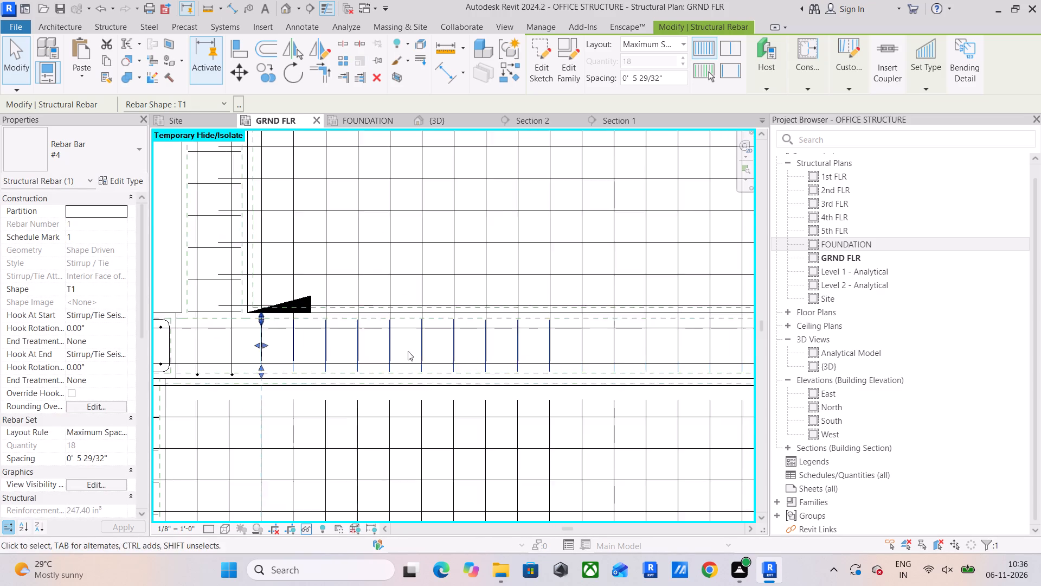
pyautogui.moveTo(372, 358); pyautogui.dragTo(65, 387, button='middle')
pyautogui.scroll(9, 521, 362)
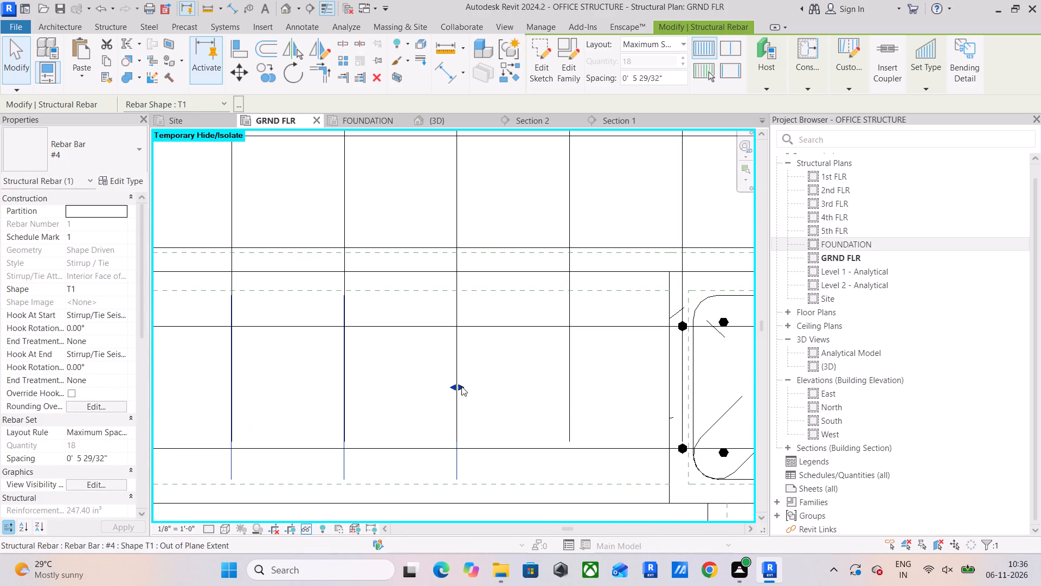
pyautogui.moveTo(462, 385); pyautogui.dragTo(573, 394)
pyautogui.scroll(-4, 441, 394)
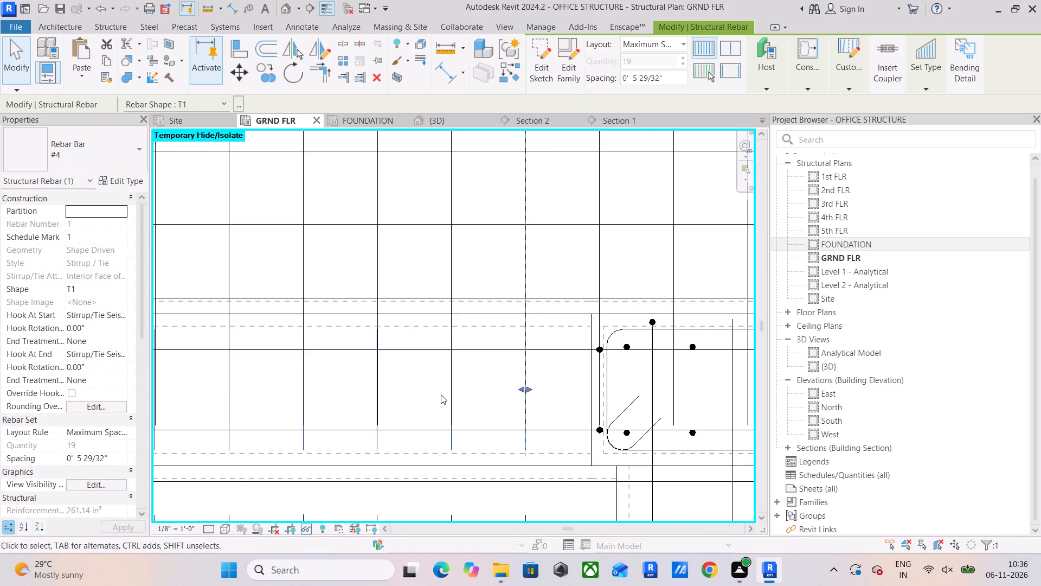
# Shift the left end of the horizontal beam's stirrup set exactly into line with the upper bay's first vertical slab bar.
pyautogui.moveTo(452, 392); pyautogui.dragTo(727, 383, button='middle')
pyautogui.scroll(-8, 572, 392)
pyautogui.scroll(6, 325, 385)
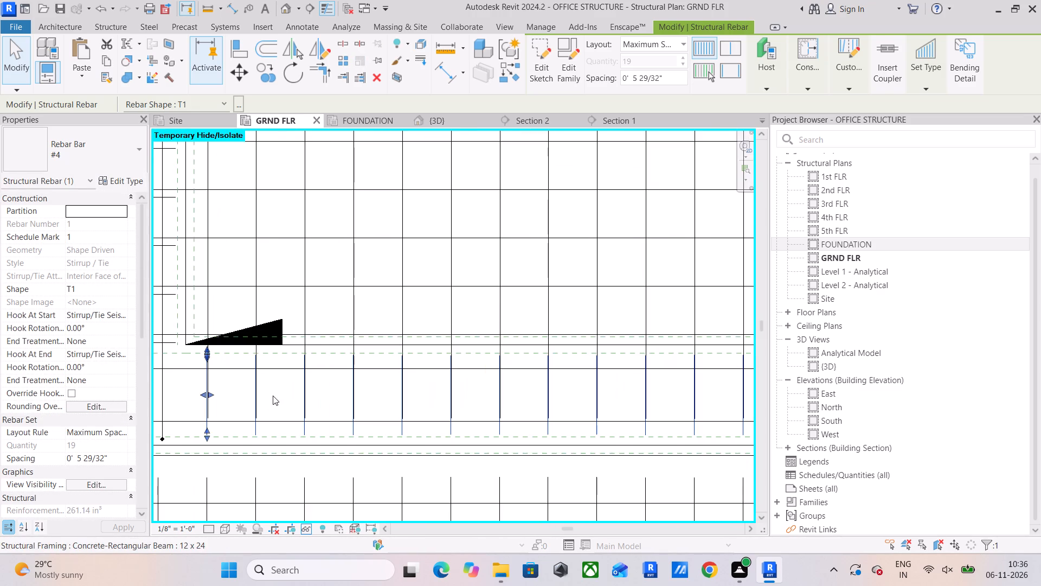
pyautogui.click(275, 392)
pyautogui.scroll(5, 297, 380)
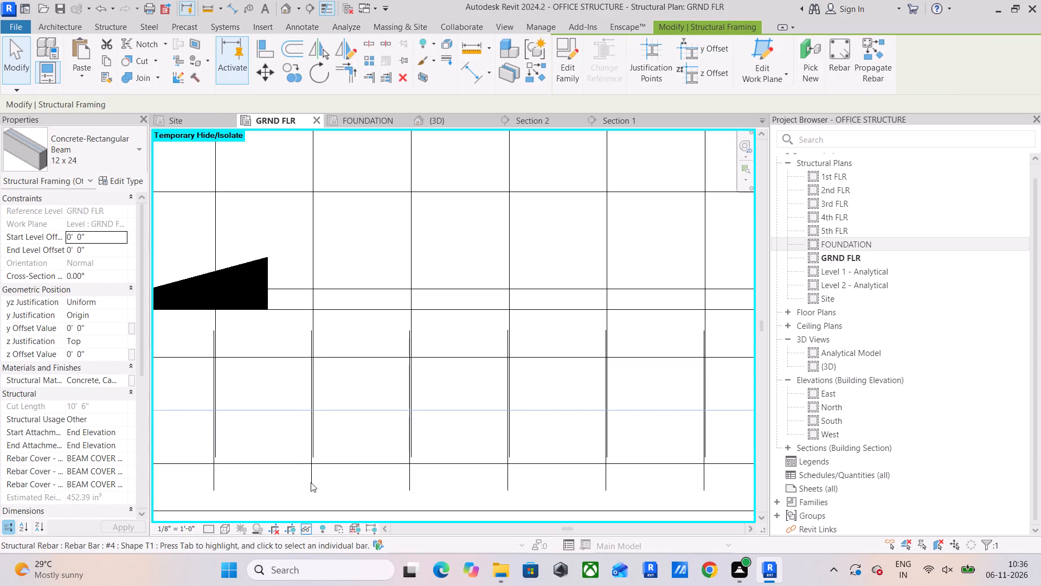
pyautogui.click(315, 480)
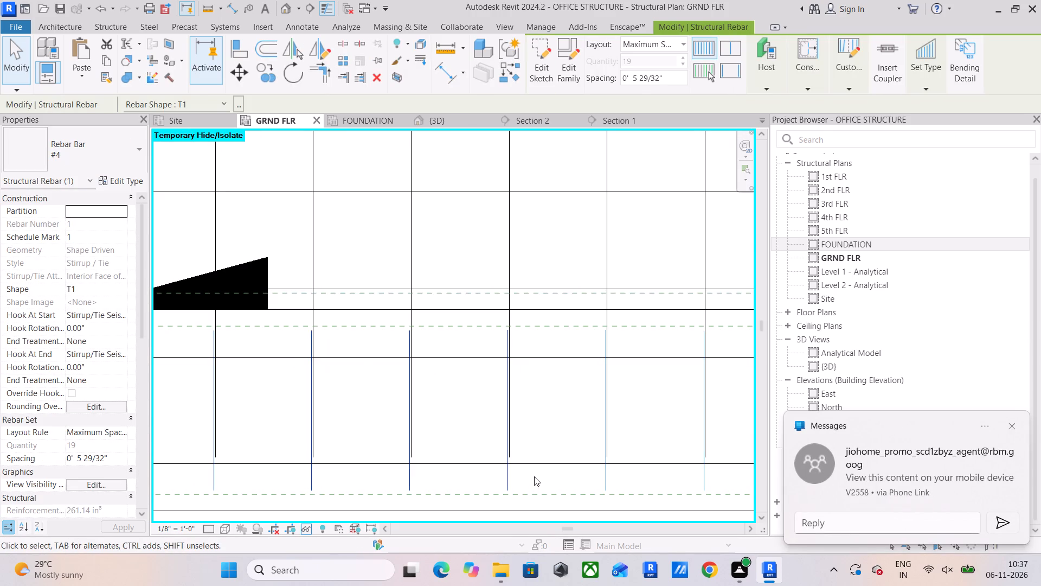
pyautogui.moveTo(358, 467); pyautogui.dragTo(692, 442, button='middle')
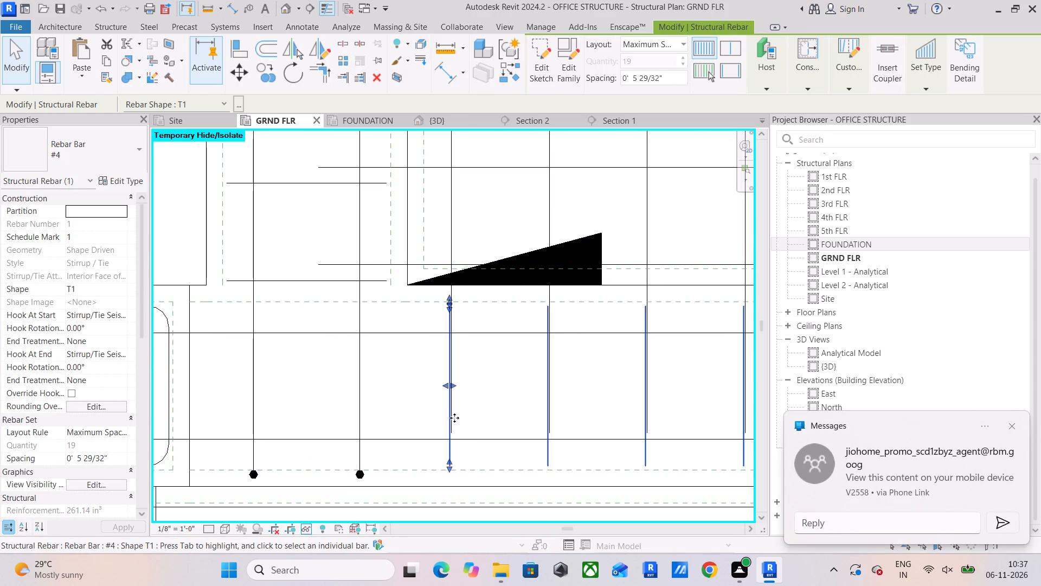
pyautogui.scroll(11, 462, 393)
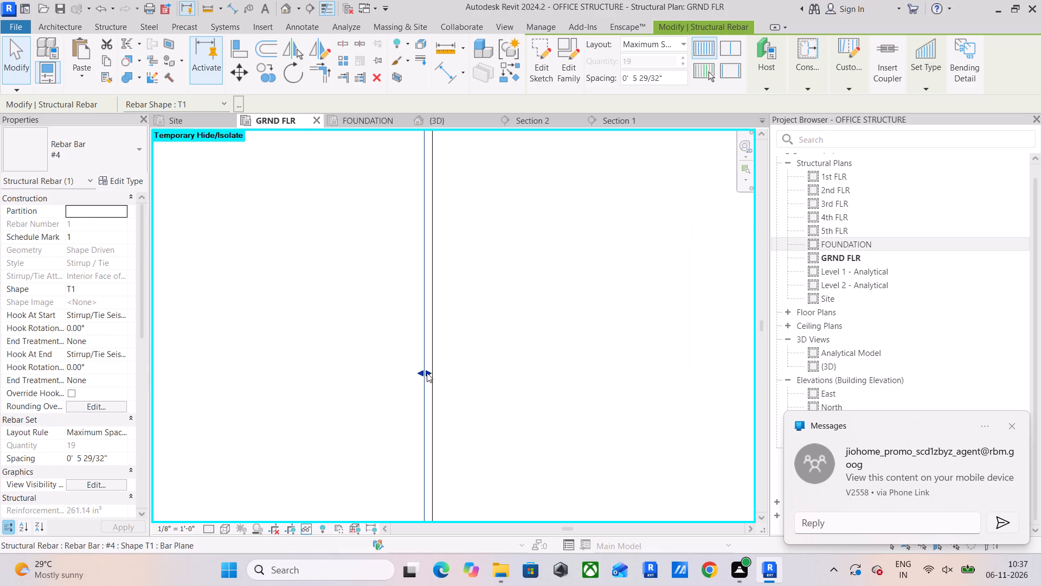
pyautogui.click(427, 373)
pyautogui.scroll(-11, 509, 368)
pyautogui.moveTo(543, 379); pyautogui.dragTo(510, 392, button='middle')
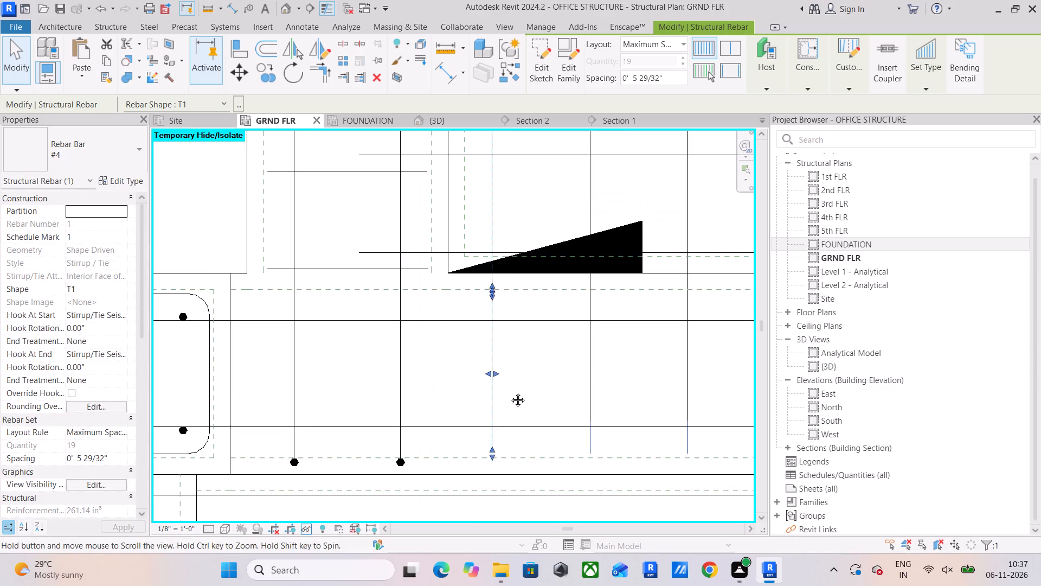
pyautogui.moveTo(510, 392); pyautogui.dragTo(476, 397, button='middle')
pyautogui.click(476, 394)
# Extend the upper ends of the lower bay's vertical slab bars up into the horizontal beam, past its lower longitudinal bar.
pyautogui.scroll(-4, 476, 394)
pyautogui.moveTo(475, 409); pyautogui.dragTo(387, 408, button='middle')
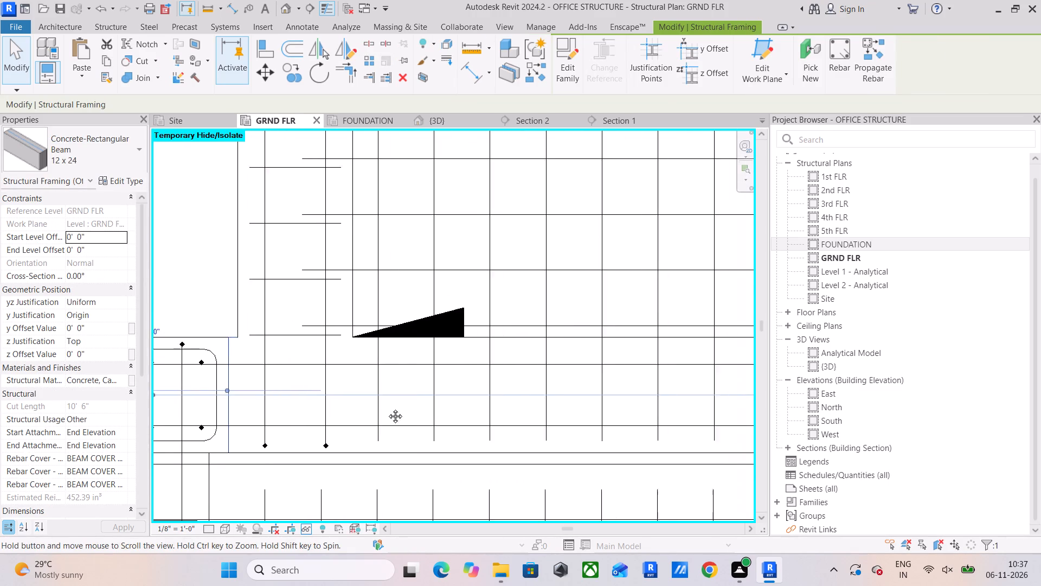
pyautogui.moveTo(387, 408); pyautogui.dragTo(376, 406, button='middle')
pyautogui.scroll(-2, 385, 444)
pyautogui.moveTo(387, 435); pyautogui.dragTo(375, 360, button='middle')
pyautogui.click(346, 407)
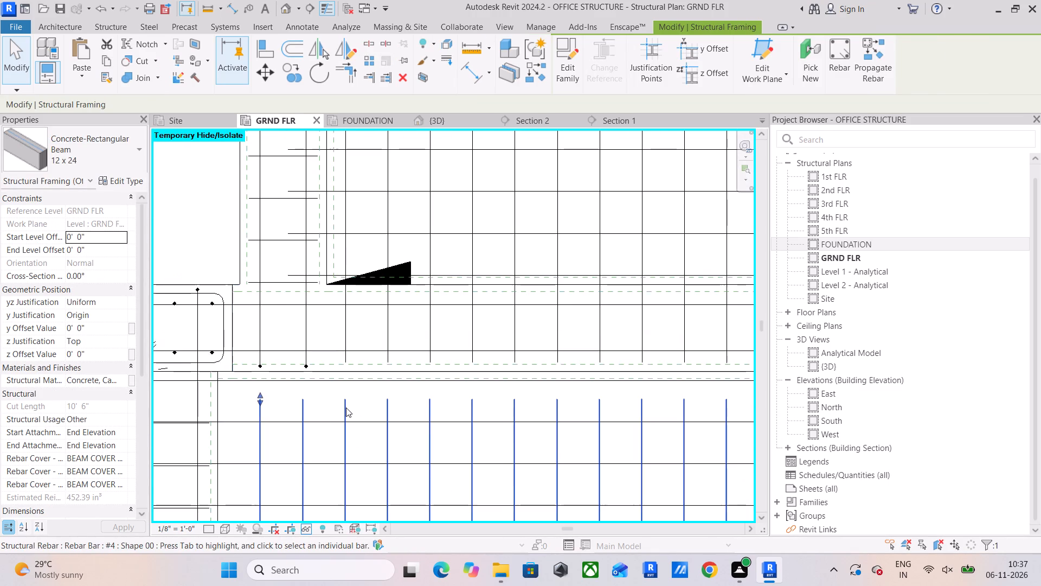
pyautogui.scroll(5, 345, 397)
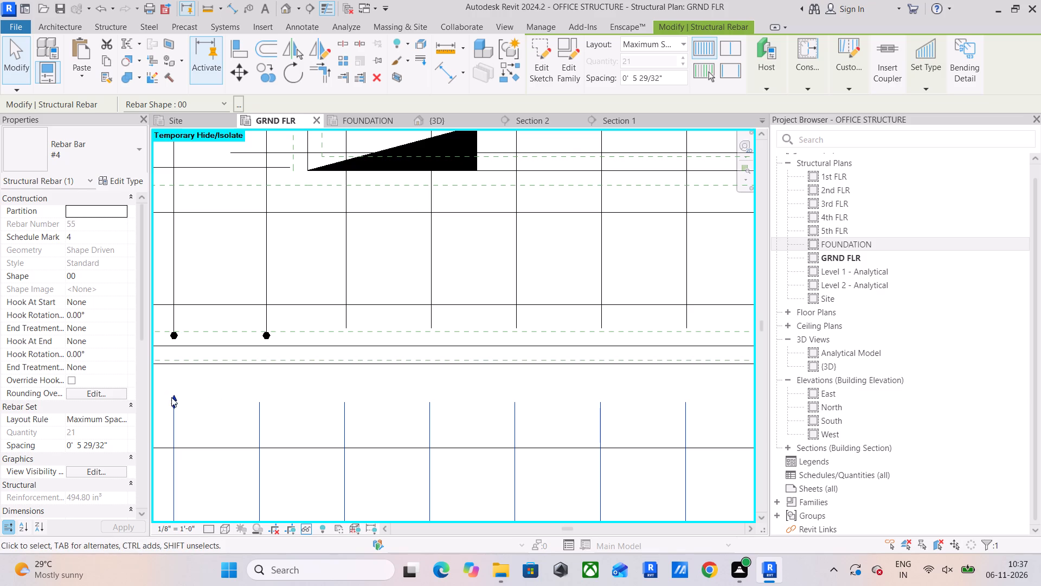
pyautogui.moveTo(173, 396); pyautogui.dragTo(187, 303)
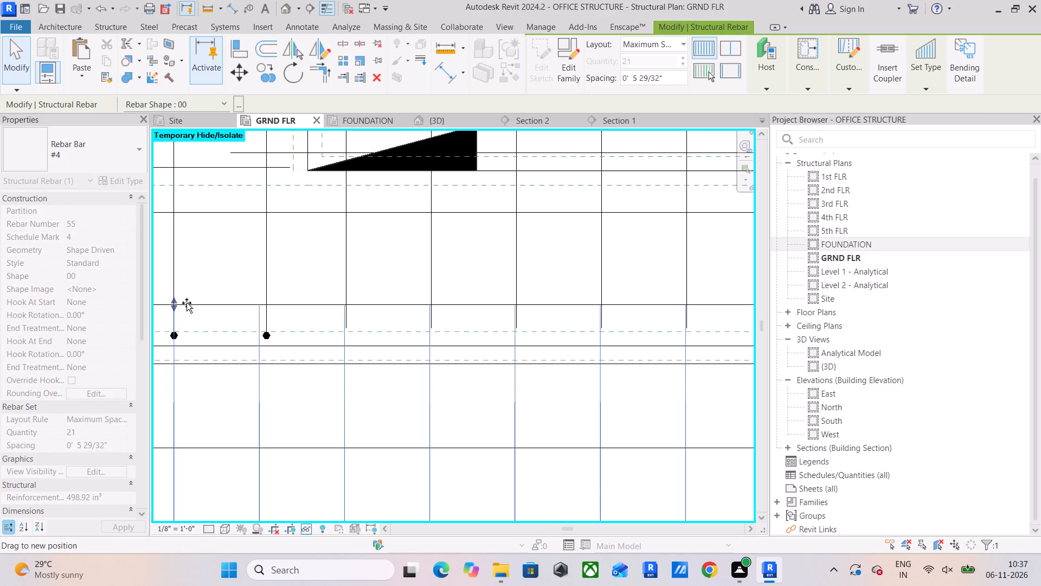
pyautogui.moveTo(187, 303); pyautogui.dragTo(189, 295)
pyautogui.scroll(-9, 242, 327)
pyautogui.moveTo(281, 342); pyautogui.dragTo(323, 255, button='middle')
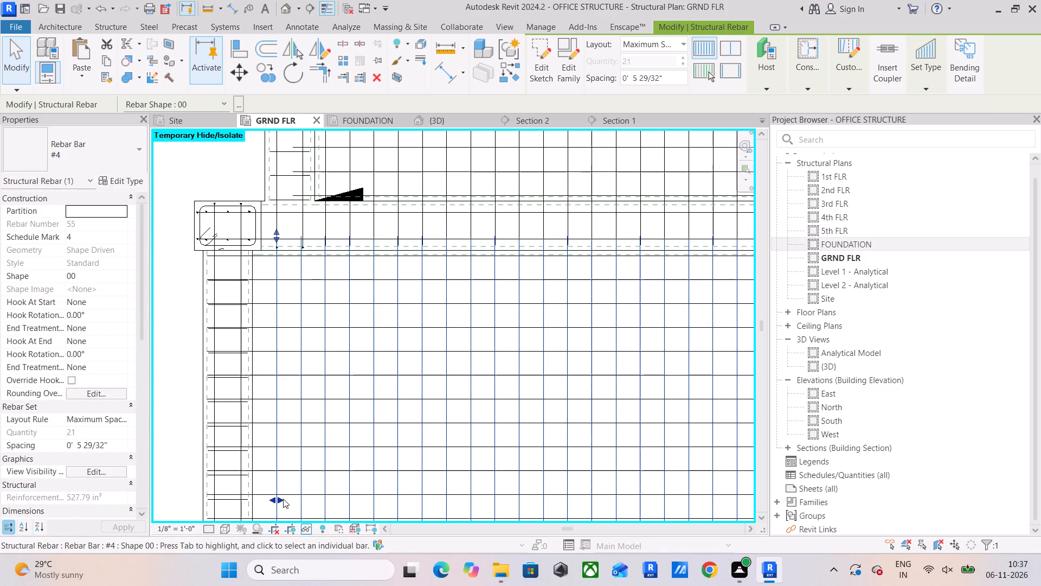
# Measure the gap between the vertical beam's inner longitudinal bar and the upper bay's first vertical slab bar.
pyautogui.moveTo(303, 309); pyautogui.dragTo(323, 462, button='middle')
pyautogui.scroll(5, 309, 333)
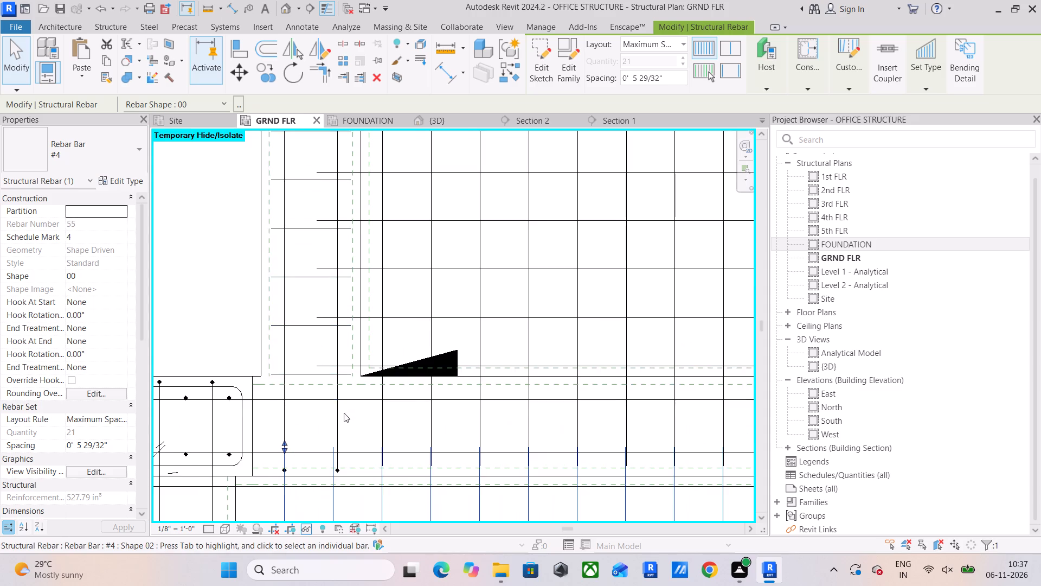
pyautogui.moveTo(344, 413); pyautogui.dragTo(348, 372, button='middle')
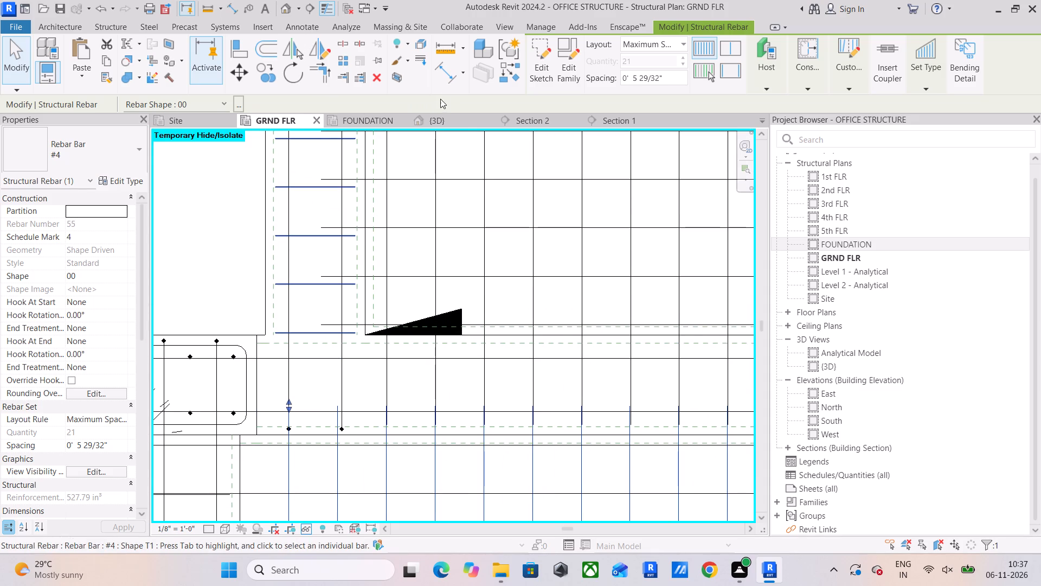
pyautogui.click(443, 73)
pyautogui.click(345, 383)
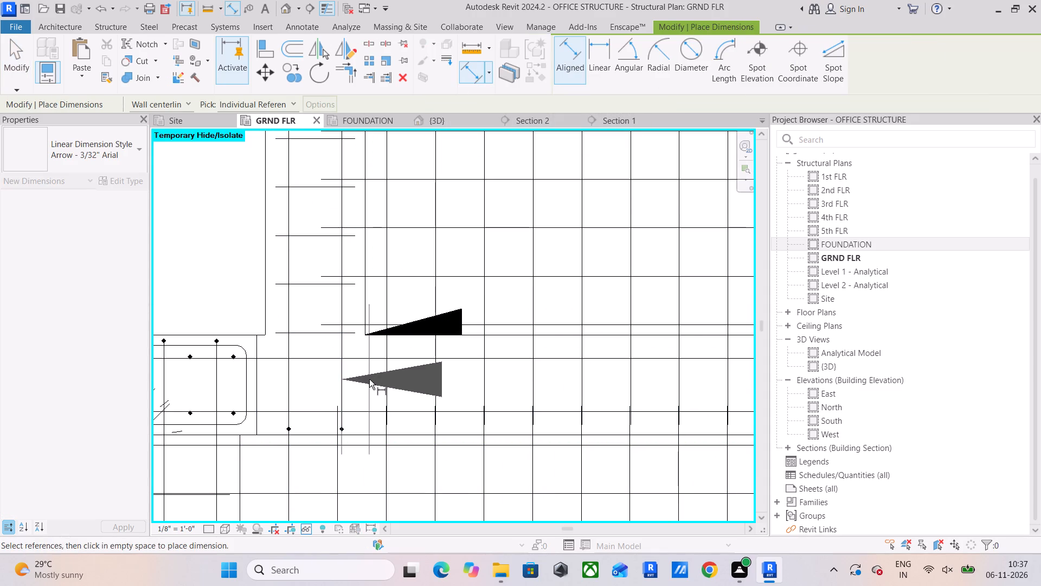
pyautogui.click(385, 379)
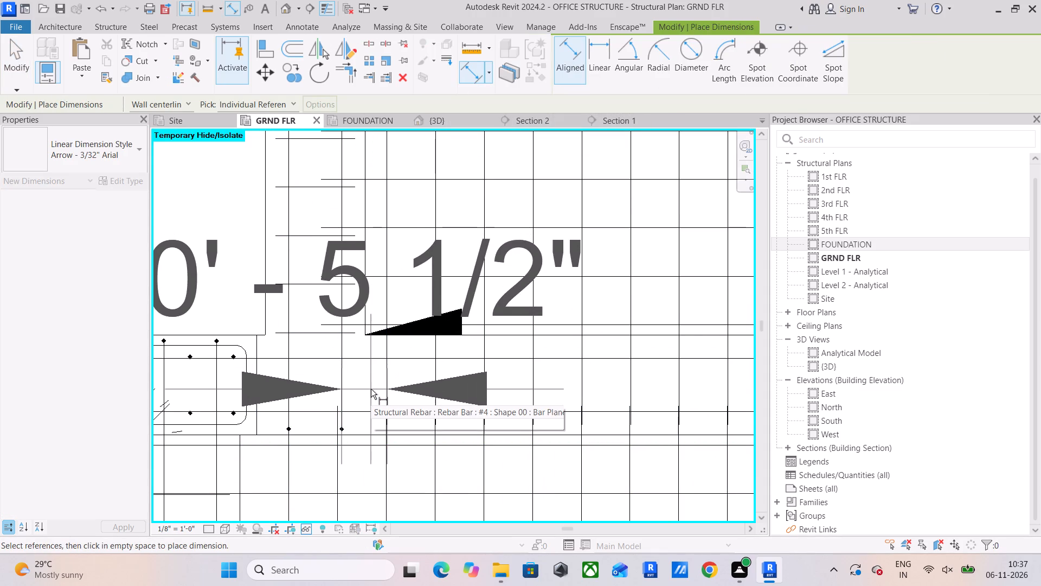
pyautogui.press('Escape')
pyautogui.press('Escape')
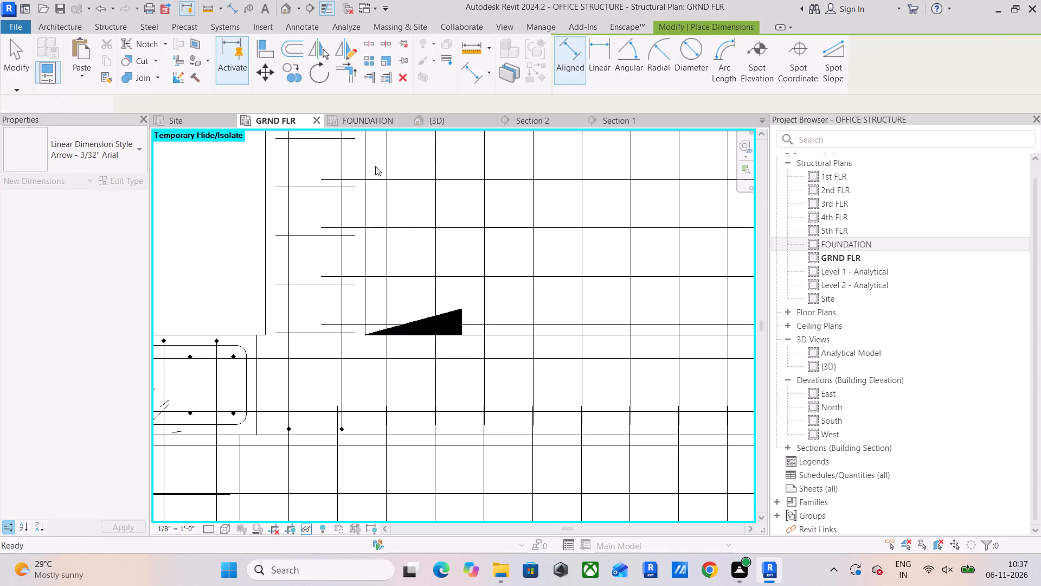
pyautogui.press('Escape')
# Draw a horizontal thin detail line 0' 5 27/32" long between the upper bay's first two vertical slab bars.
pyautogui.click(312, 46)
pyautogui.scroll(4, 364, 416)
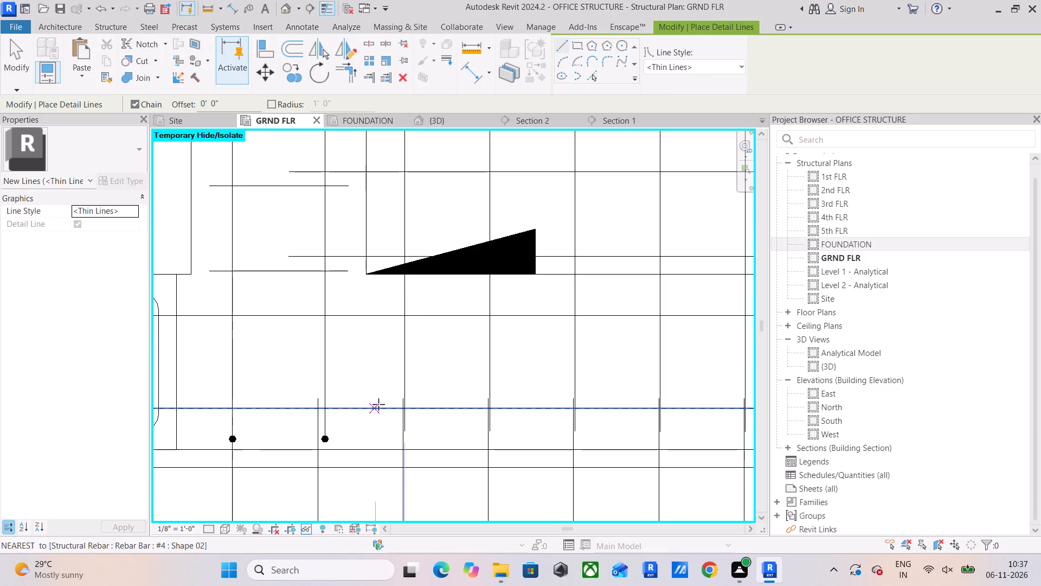
pyautogui.click(407, 377)
pyautogui.click(492, 374)
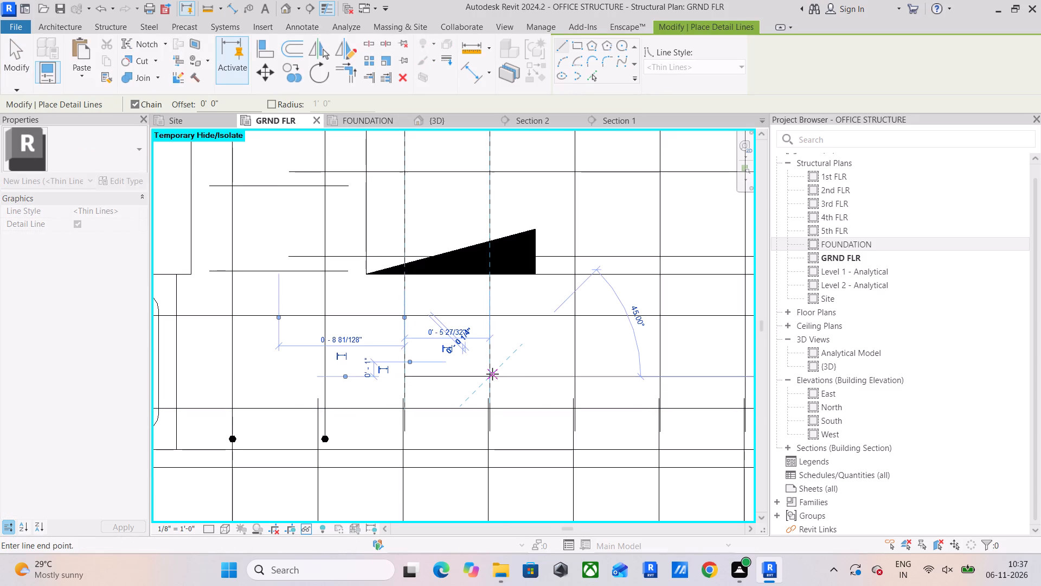
pyautogui.press('Escape')
pyautogui.press('Escape')
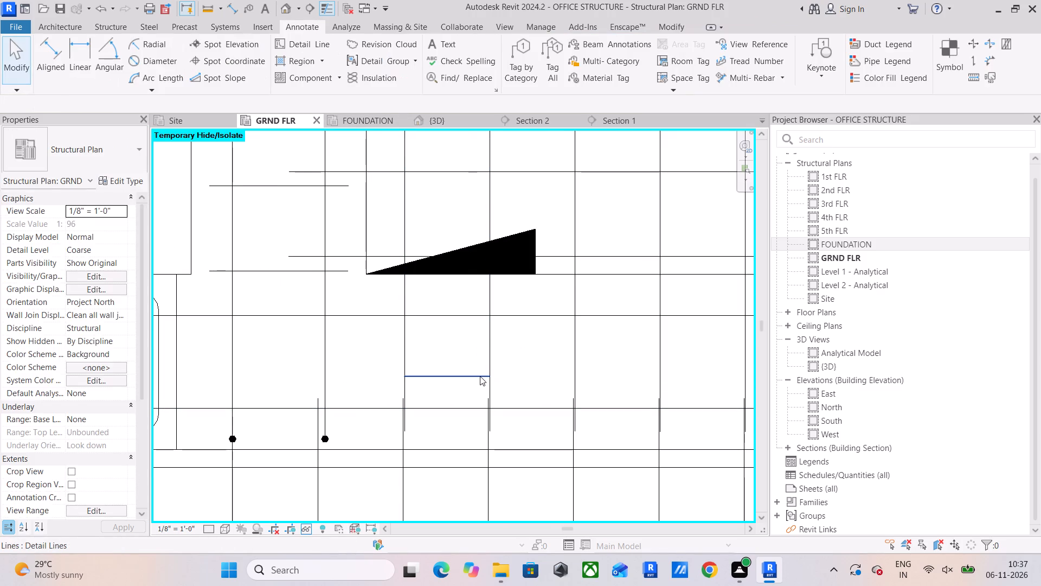
# Copy the horizontal detail line twice toward the column, end to end at 0' 5 27/32" spacing.
pyautogui.click(479, 376)
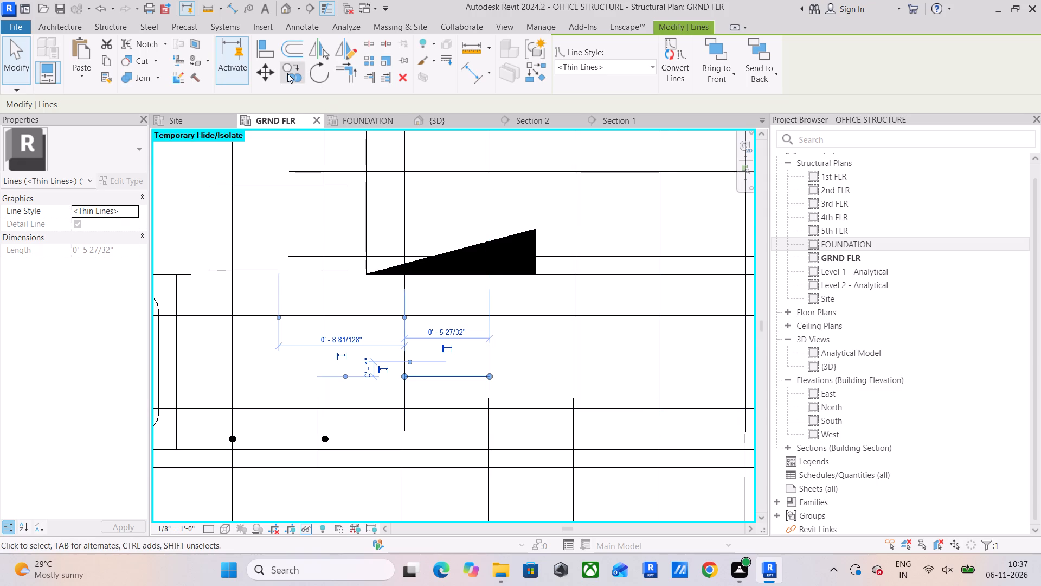
pyautogui.moveTo(287, 73); pyautogui.dragTo(290, 79)
pyautogui.click(490, 380)
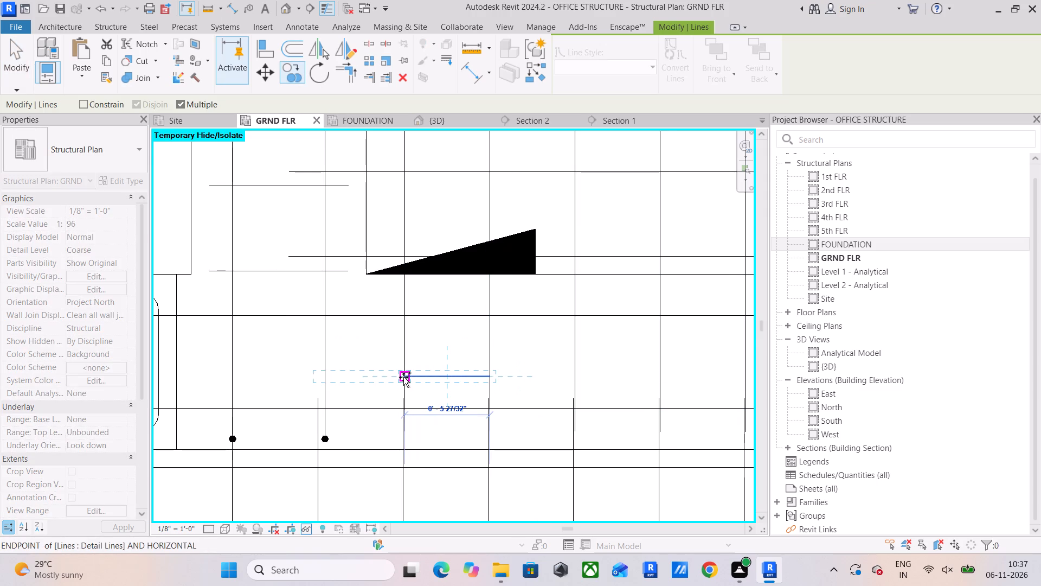
pyautogui.click(403, 377)
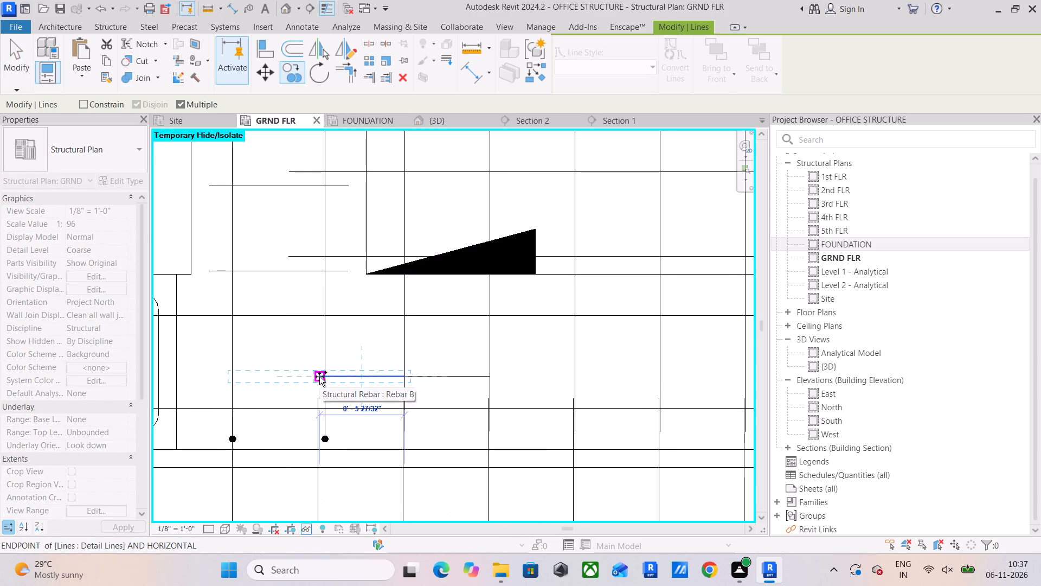
pyautogui.click(319, 377)
pyautogui.moveTo(246, 376); pyautogui.dragTo(254, 297, button='middle')
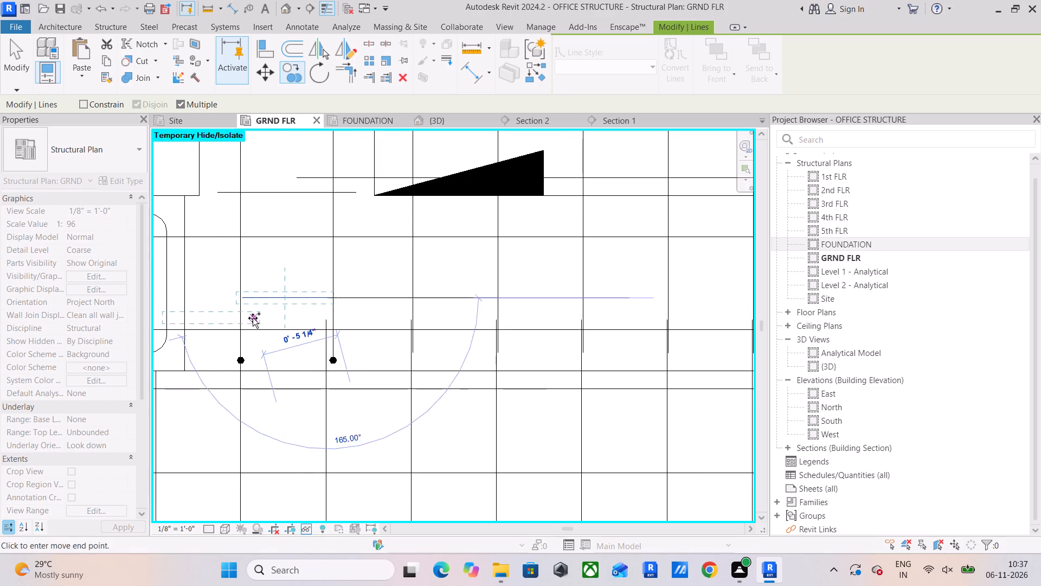
pyautogui.scroll(-1, 253, 318)
pyautogui.moveTo(251, 321); pyautogui.dragTo(274, 293, button='middle')
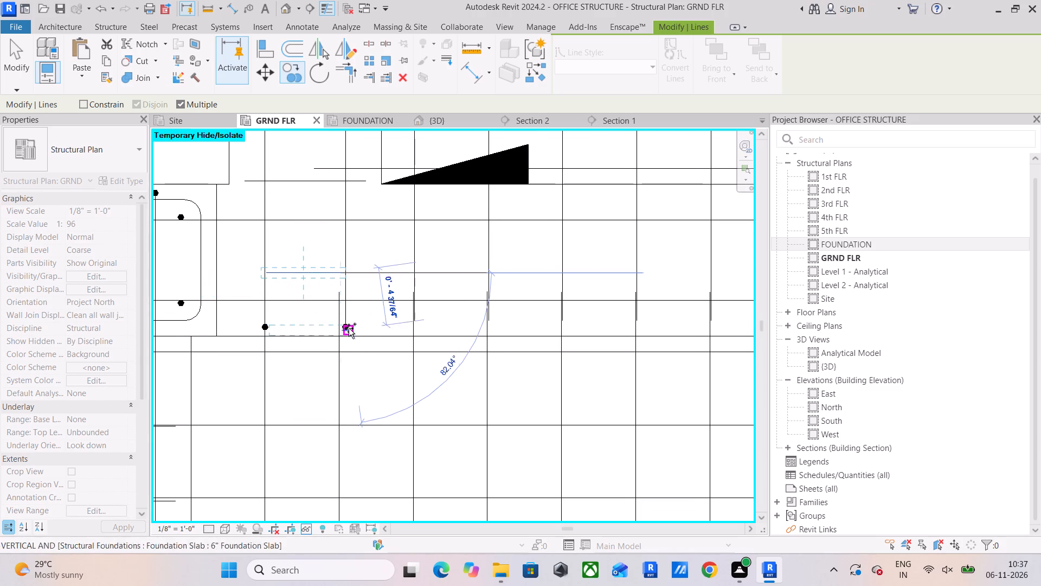
pyautogui.press('Escape')
pyautogui.press('Escape')
# Draw a vertical detail line about 5' 3" long down into the lower bay from the column-side end of the copied lines.
pyautogui.click(283, 276)
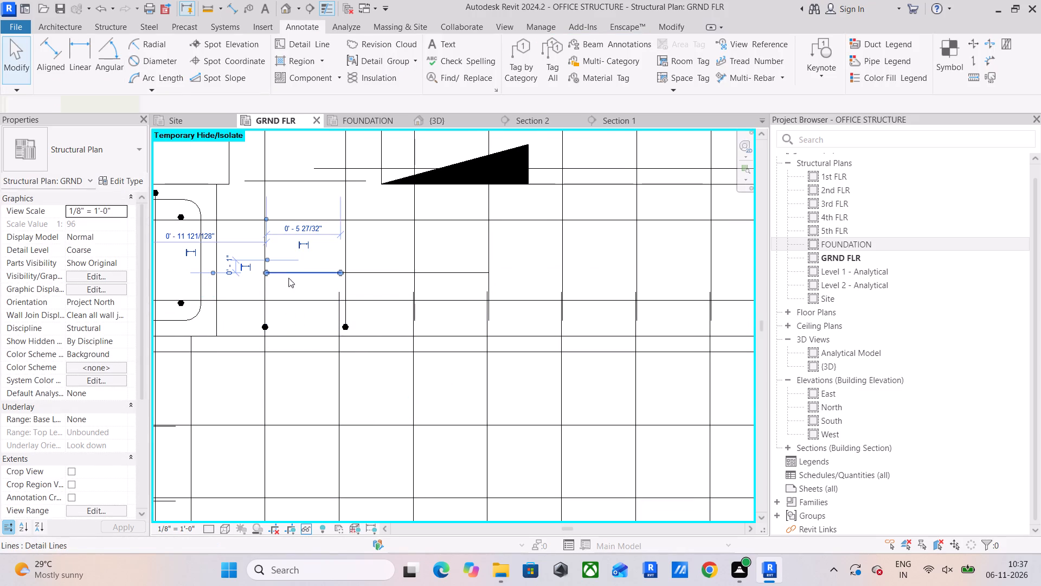
pyautogui.click(529, 69)
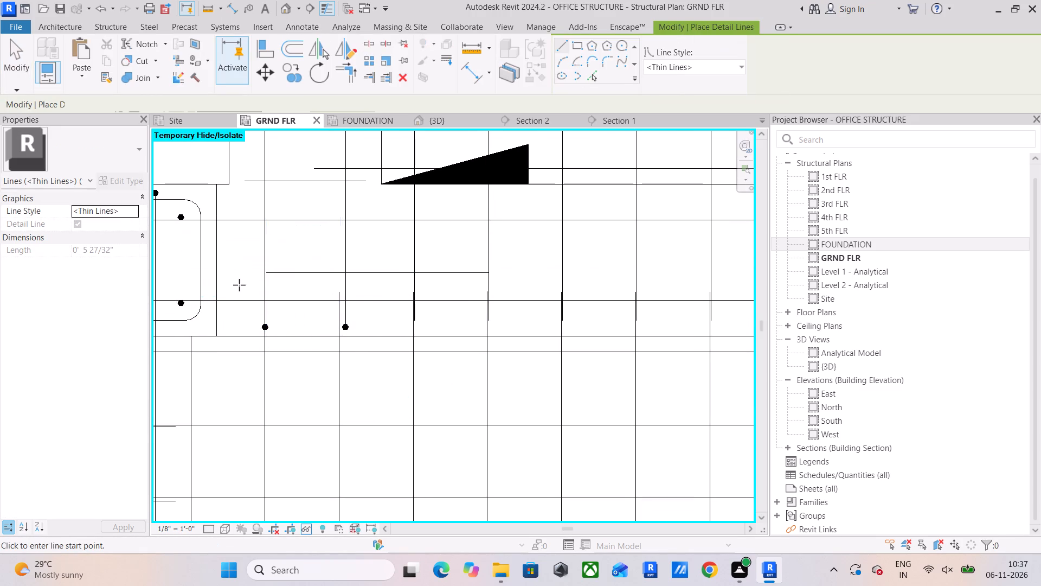
pyautogui.scroll(8, 240, 282)
pyautogui.click(269, 258)
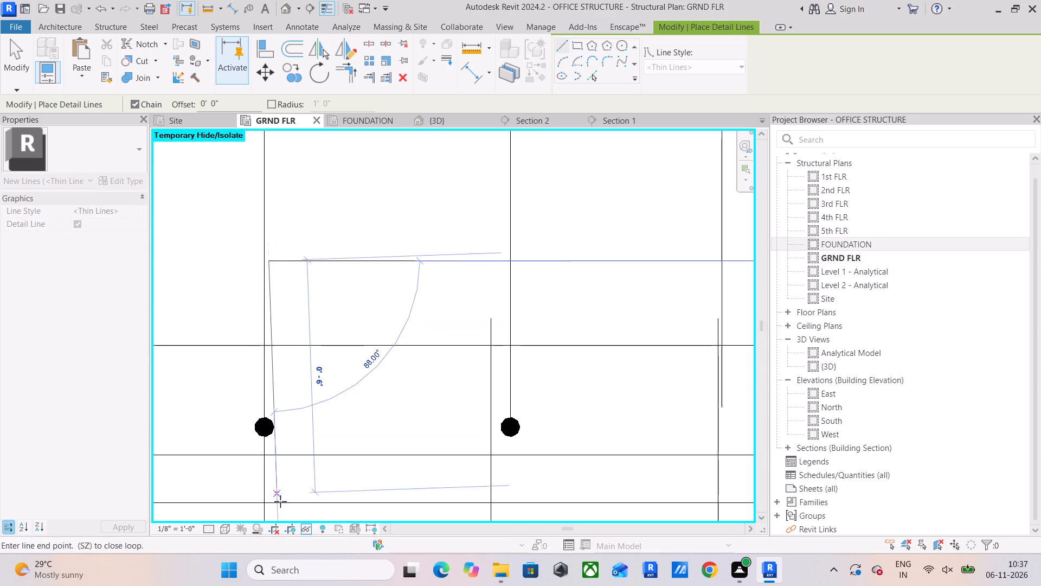
pyautogui.moveTo(280, 503); pyautogui.dragTo(298, 247, button='middle')
pyautogui.scroll(-4, 287, 418)
pyautogui.moveTo(287, 418); pyautogui.dragTo(326, 146, button='middle')
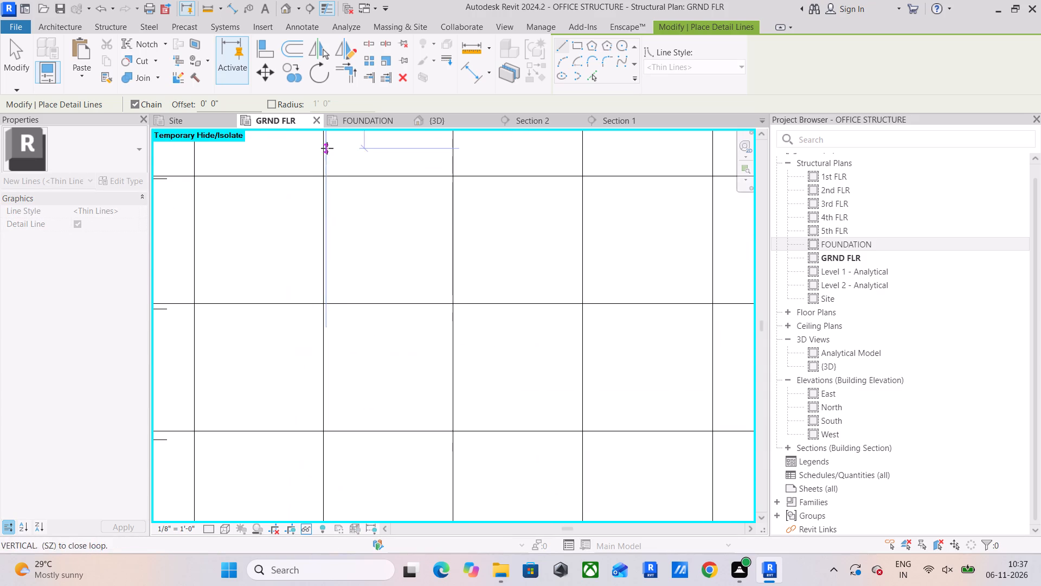
pyautogui.scroll(-4, 330, 471)
pyautogui.moveTo(330, 471); pyautogui.dragTo(380, 89, button='middle')
pyautogui.scroll(-5, 381, 208)
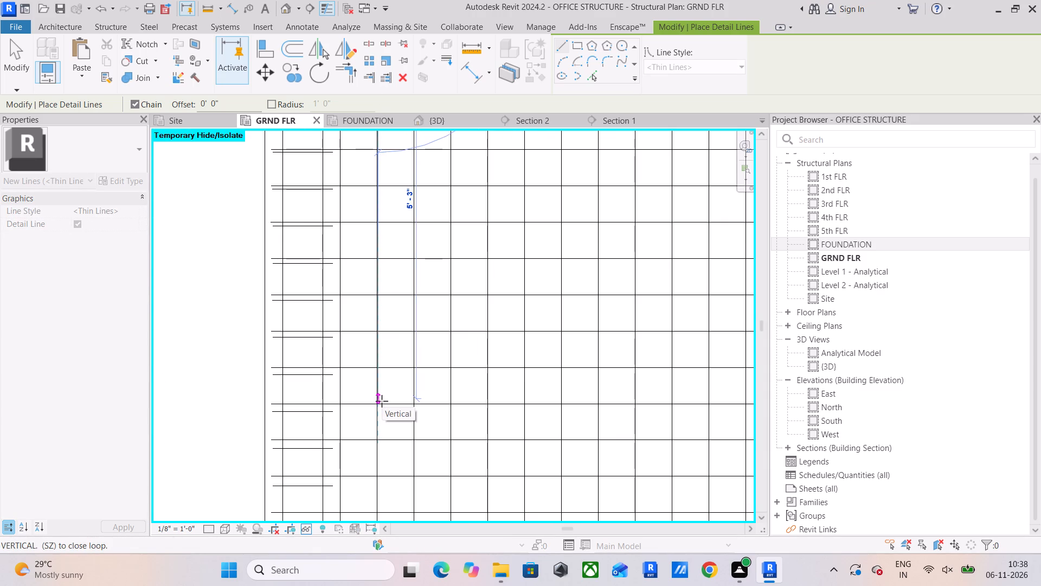
pyautogui.scroll(13, 382, 401)
pyautogui.click(371, 387)
pyautogui.press('Escape')
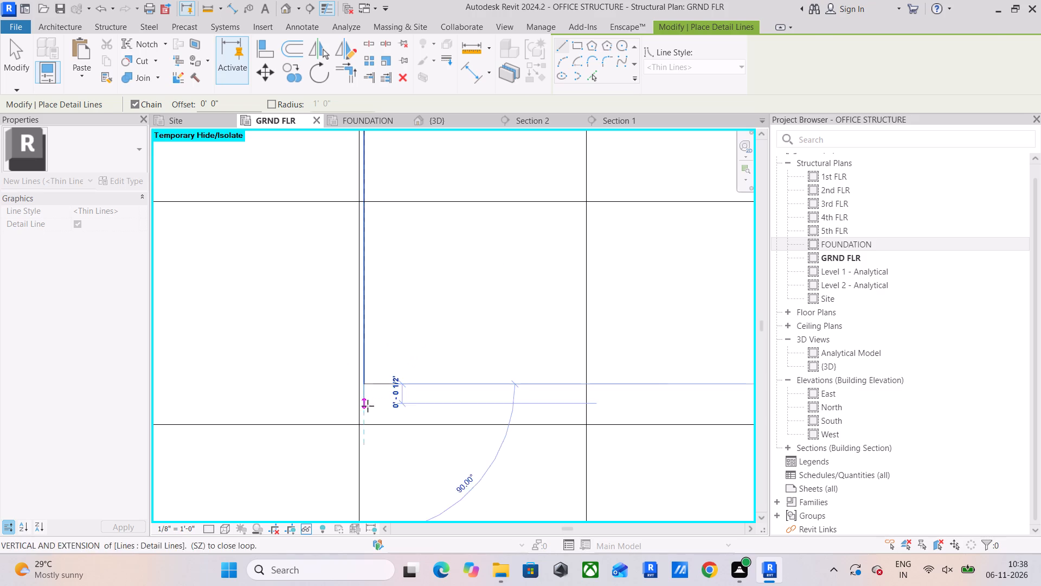
pyautogui.press('Escape')
# Shift the lower bay's vertical #4 slab rebar set so its first bar lies on the vertical detail line.
pyautogui.click(361, 406)
pyautogui.scroll(-6, 359, 396)
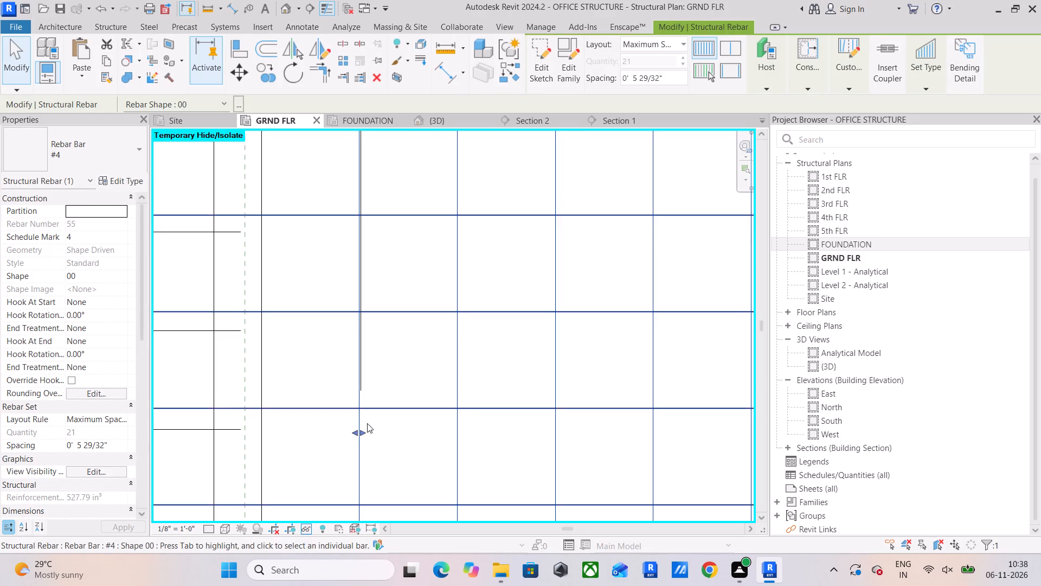
pyautogui.scroll(6, 367, 423)
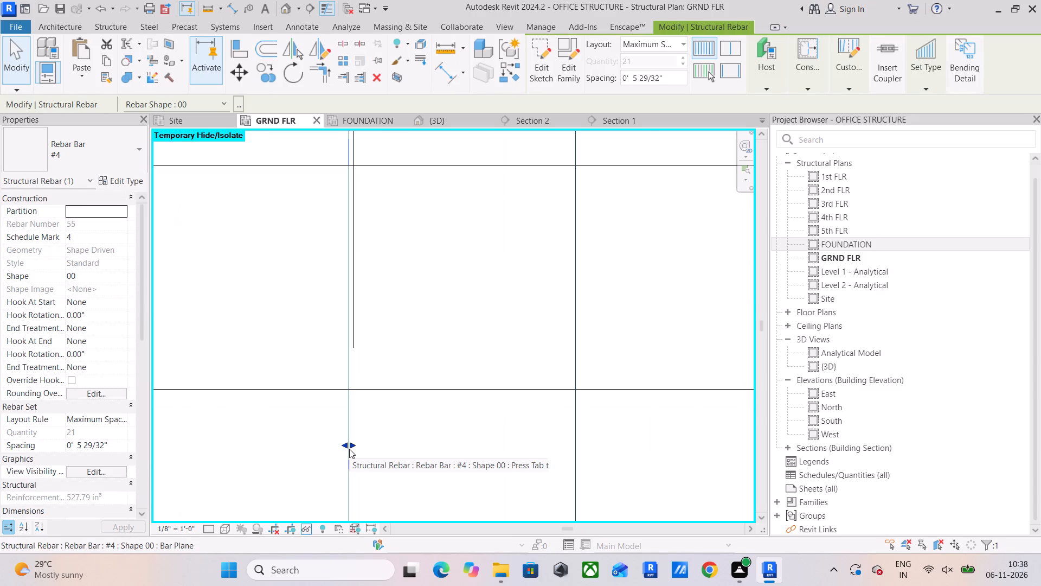
pyautogui.click(354, 443)
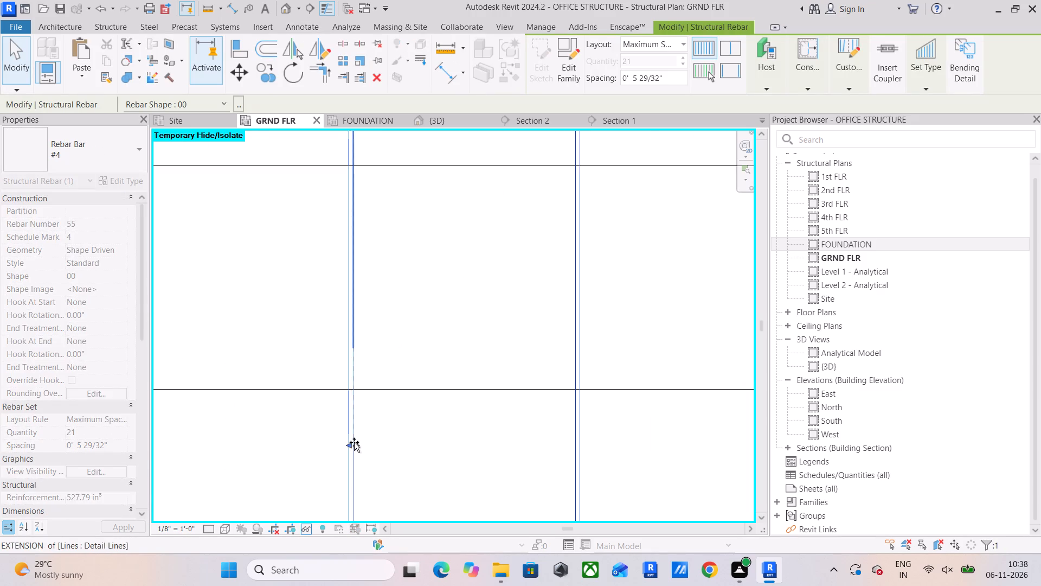
pyautogui.scroll(-9, 402, 298)
pyautogui.moveTo(409, 291); pyautogui.dragTo(370, 402, button='middle')
pyautogui.scroll(-2, 374, 344)
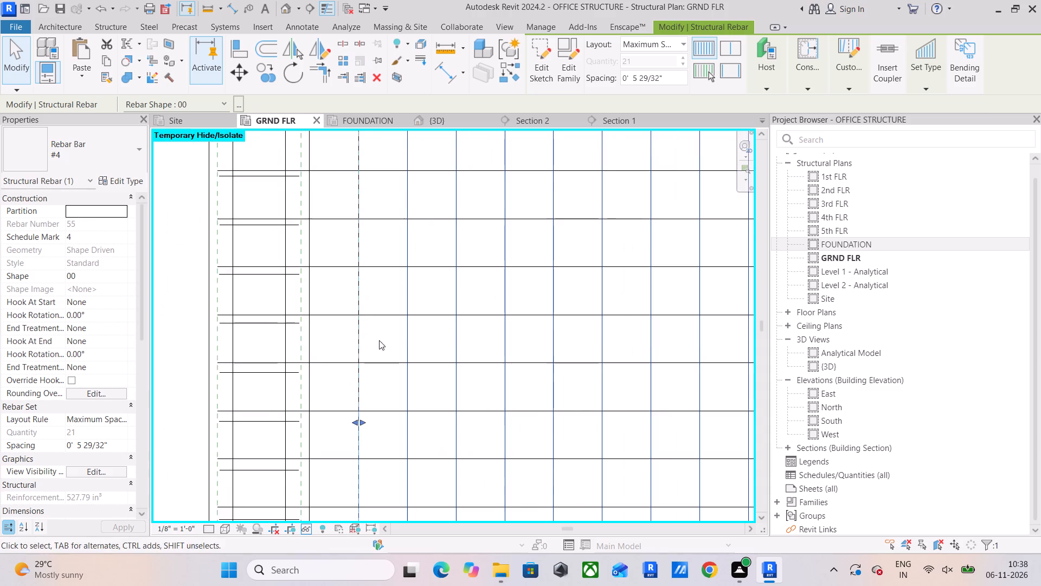
pyautogui.moveTo(379, 340); pyautogui.dragTo(362, 438, button='middle')
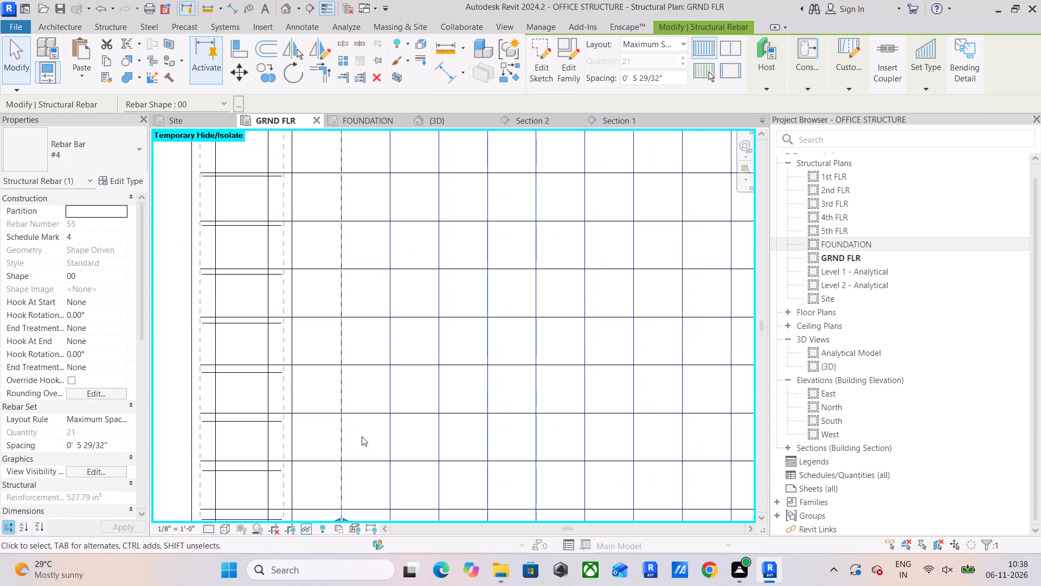
pyautogui.press('Escape')
pyautogui.press('Escape')
pyautogui.press('Escape')
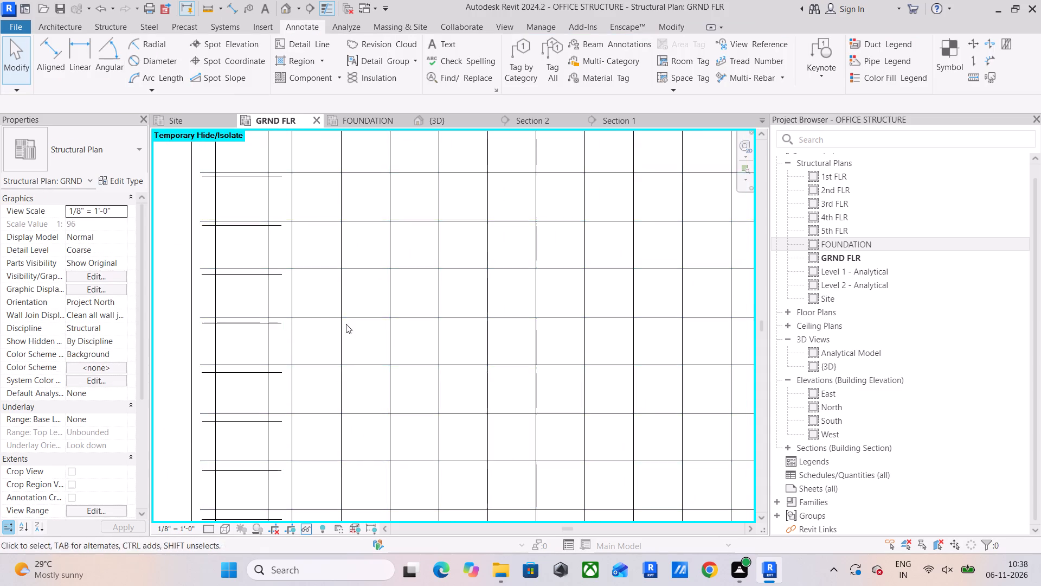
# Select all the thin detail lines used as alignment guides beside the column and delete them.
pyautogui.moveTo(343, 329); pyautogui.dragTo(343, 527, button='middle')
pyautogui.moveTo(318, 332); pyautogui.dragTo(313, 396, button='middle')
pyautogui.scroll(2, 325, 279)
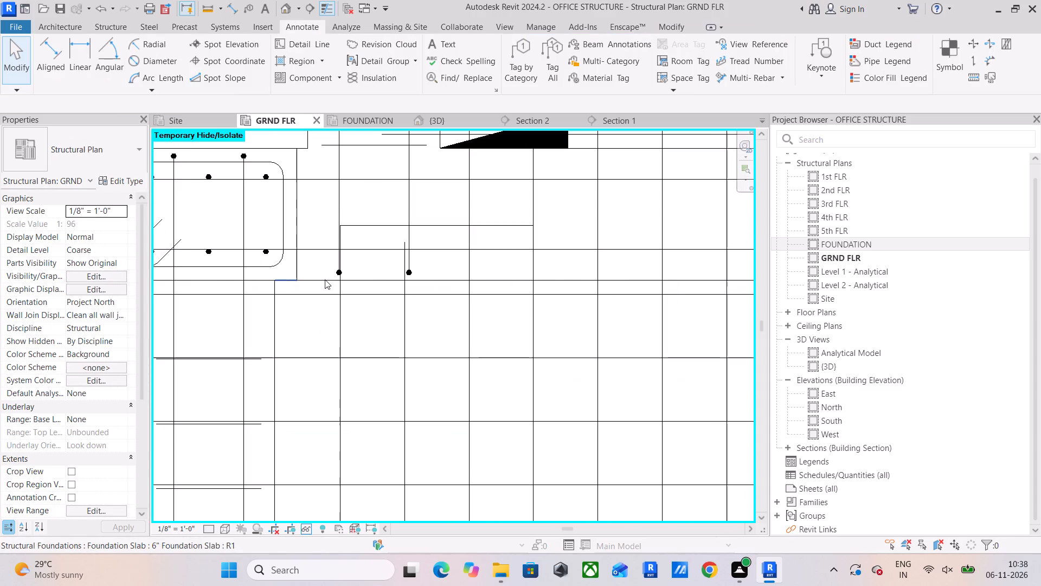
pyautogui.scroll(4, 393, 260)
pyautogui.click(415, 329)
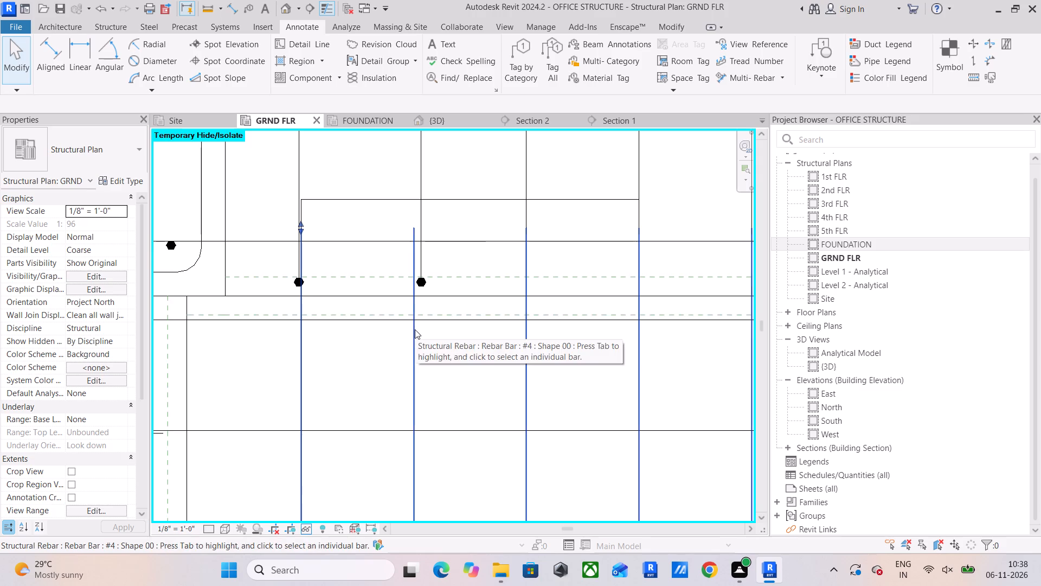
pyautogui.scroll(-4, 432, 320)
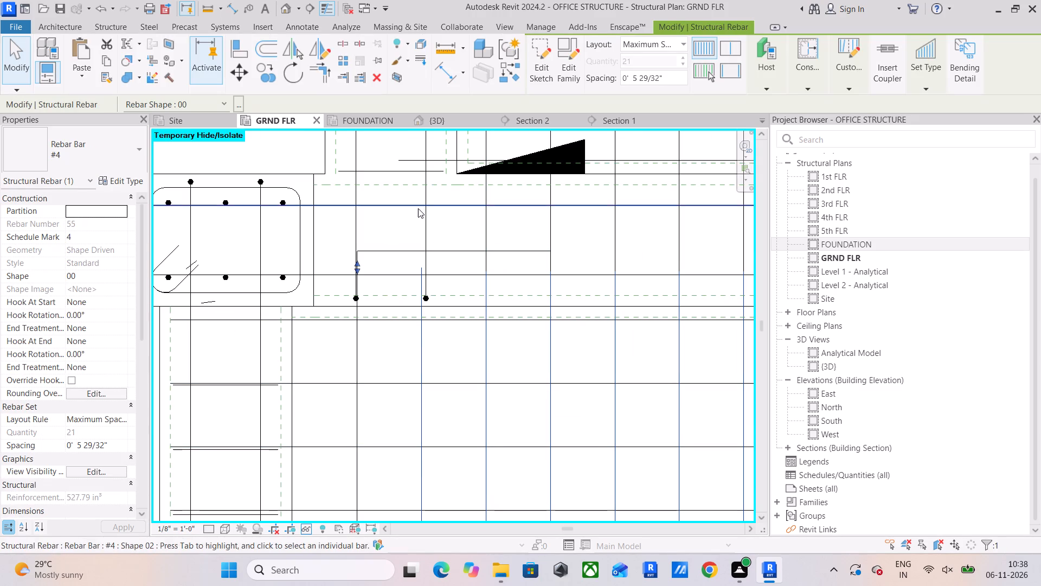
pyautogui.scroll(-2, 416, 218)
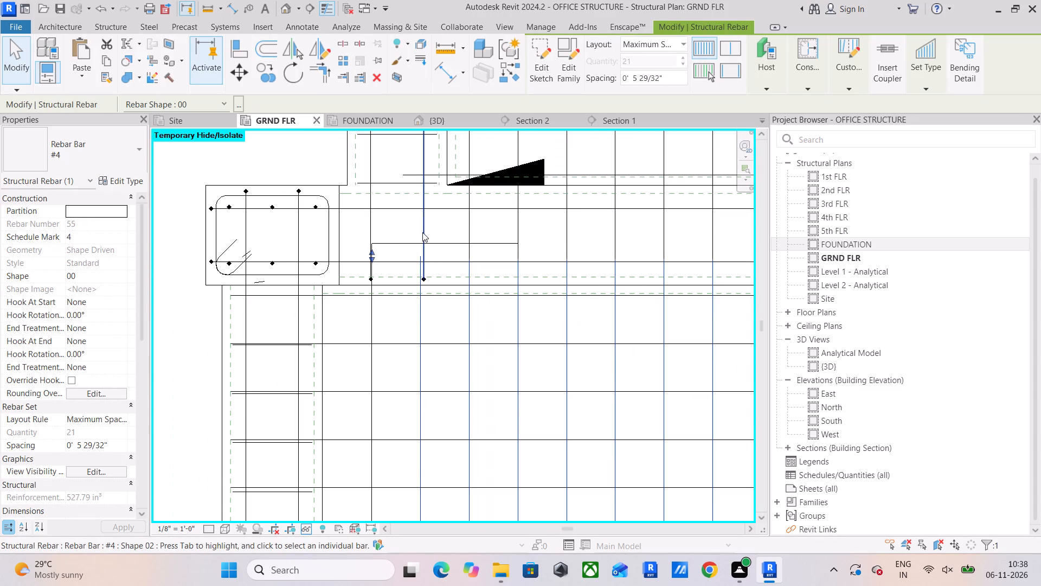
pyautogui.scroll(-3, 423, 234)
pyautogui.moveTo(424, 249); pyautogui.dragTo(425, 191, button='middle')
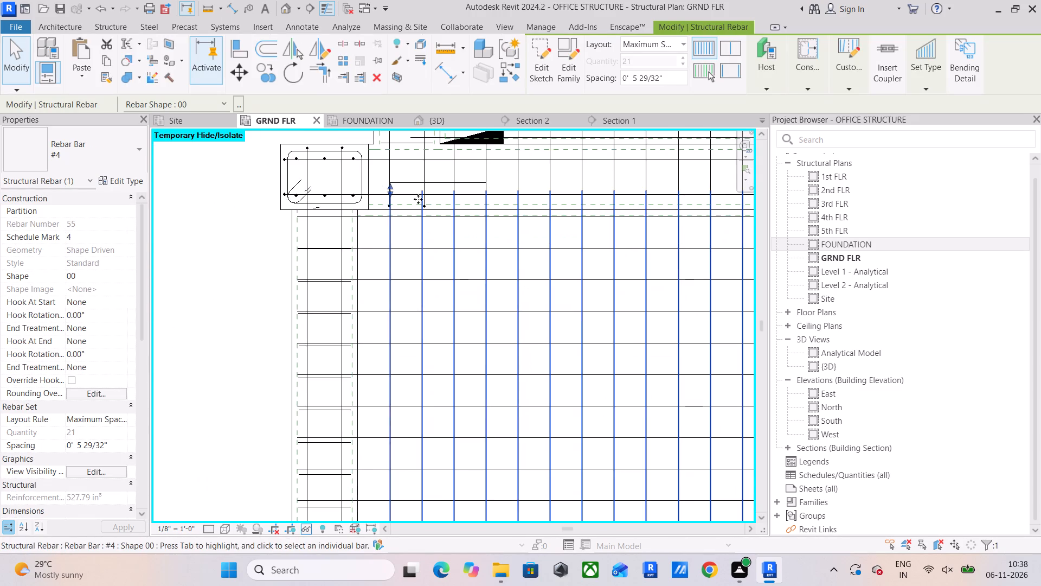
pyautogui.press('Escape')
pyautogui.click(409, 184)
pyautogui.press('s')
pyautogui.press('a')
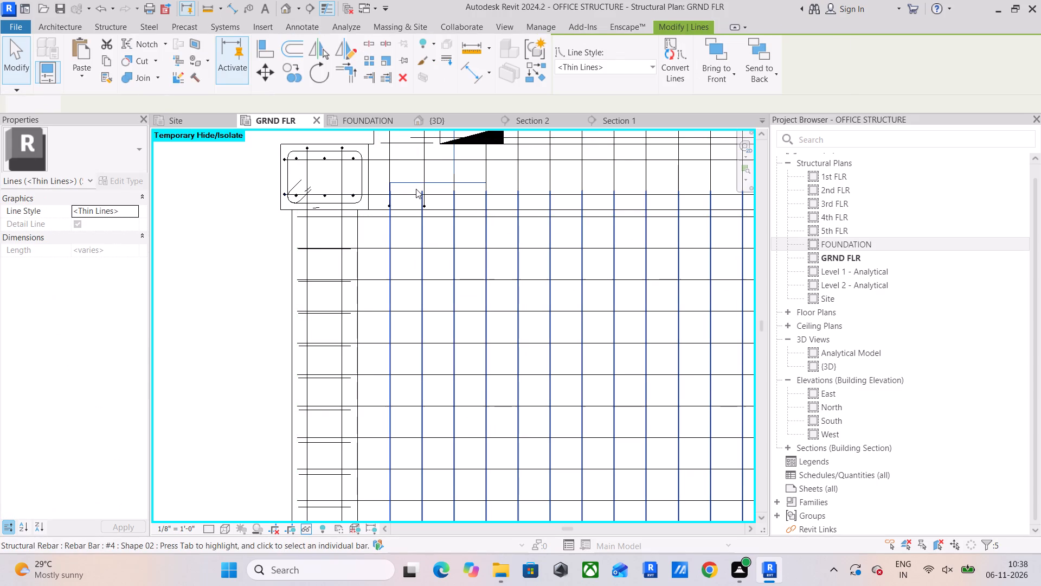
pyautogui.press('Delete')
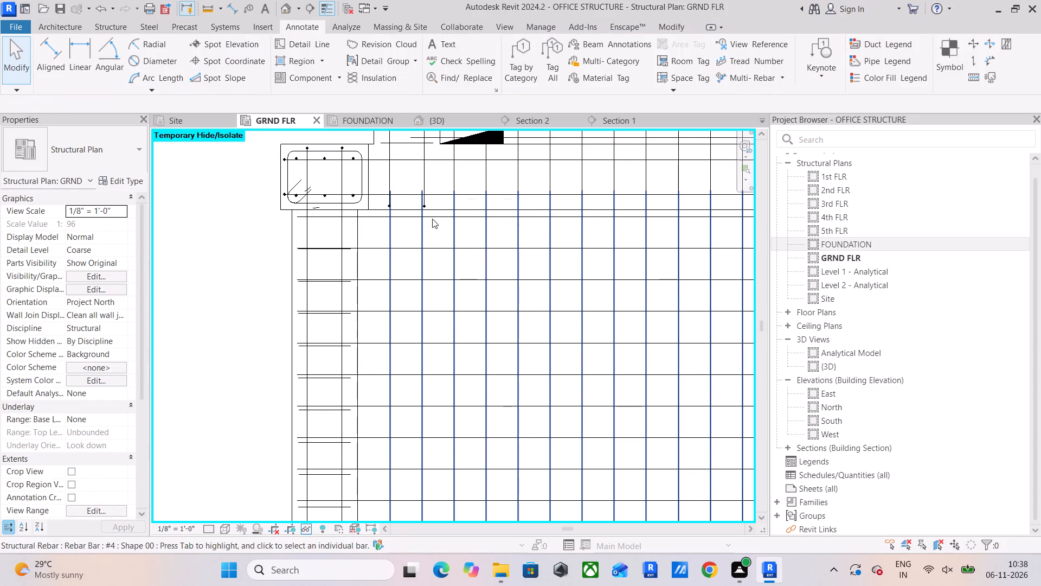
# Examine the slab bars and beam stirrups across the reinforced ground floor bays, from the lower bays up to the top beam line.
pyautogui.scroll(-3, 445, 241)
pyautogui.moveTo(466, 251); pyautogui.dragTo(395, 293, button='middle')
pyautogui.scroll(-1, 524, 296)
pyautogui.moveTo(460, 307); pyautogui.dragTo(340, 320, button='middle')
pyautogui.scroll(5, 470, 250)
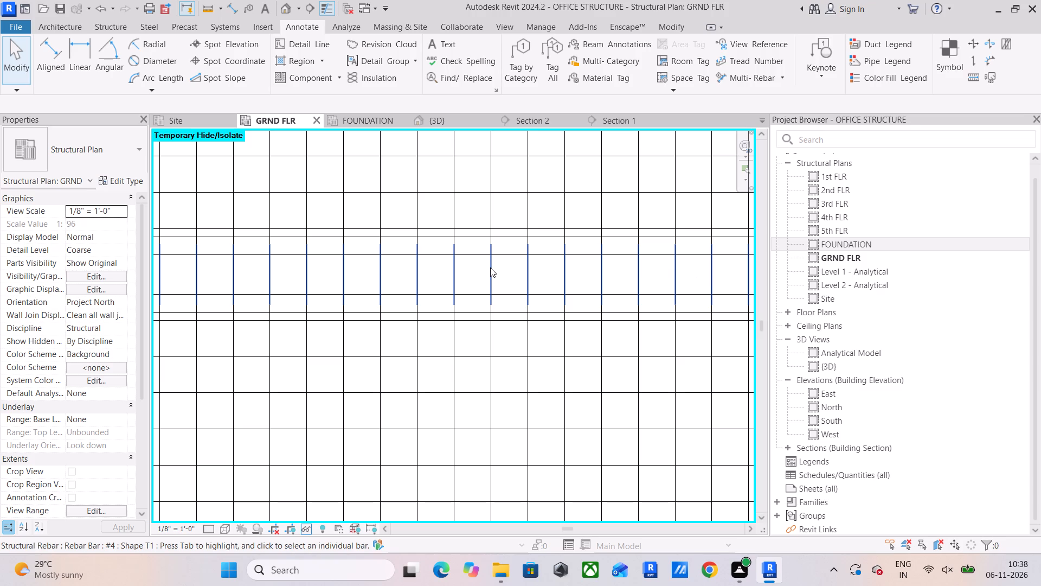
pyautogui.scroll(-4, 509, 259)
pyautogui.moveTo(498, 294); pyautogui.dragTo(387, 317, button='middle')
pyautogui.moveTo(625, 316); pyautogui.dragTo(353, 319, button='middle')
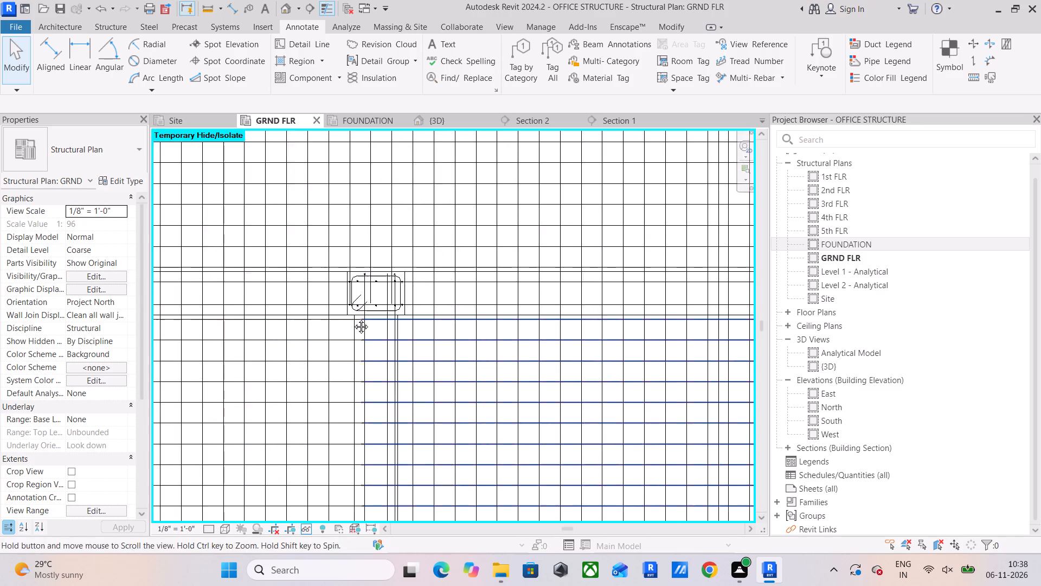
pyautogui.moveTo(353, 319); pyautogui.dragTo(350, 319, button='middle')
pyautogui.scroll(4, 510, 282)
pyautogui.scroll(-4, 510, 281)
pyautogui.moveTo(509, 287); pyautogui.dragTo(363, 294, button='middle')
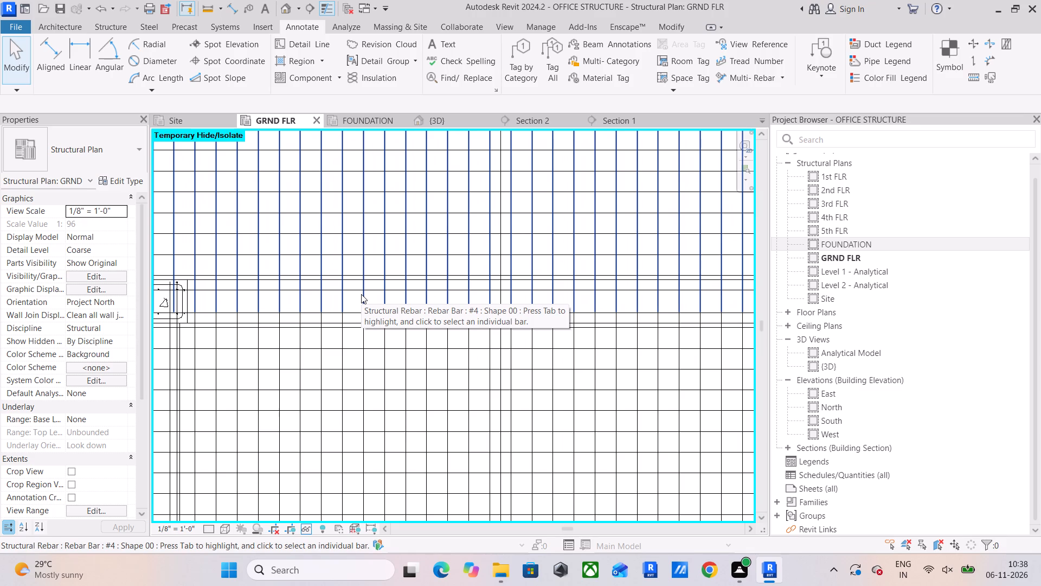
pyautogui.scroll(-5, 383, 268)
pyautogui.moveTo(391, 373); pyautogui.dragTo(371, 407, button='middle')
pyautogui.scroll(-3, 425, 380)
pyautogui.moveTo(432, 378); pyautogui.dragTo(424, 463, button='middle')
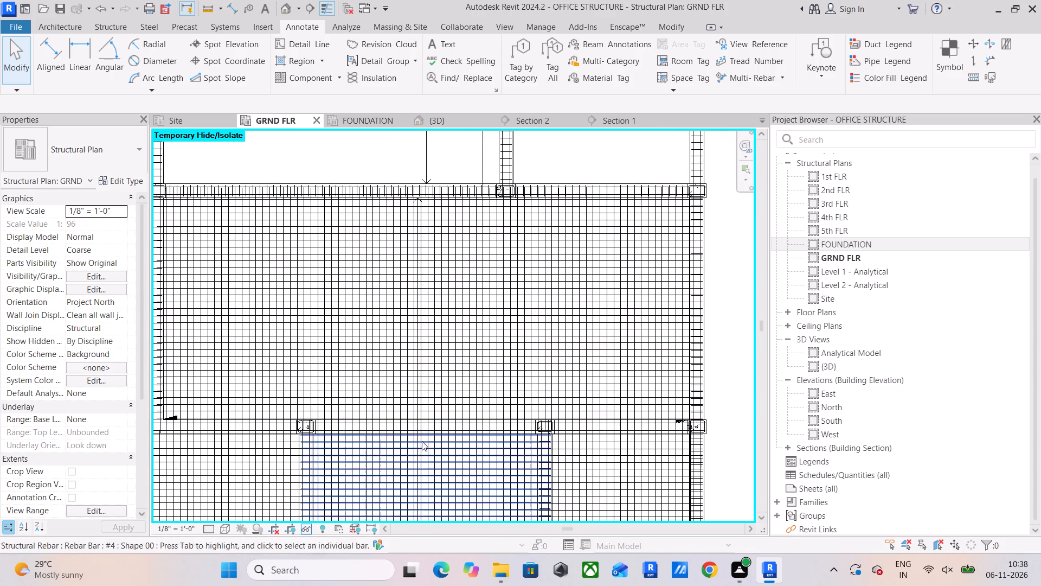
pyautogui.moveTo(377, 346); pyautogui.dragTo(455, 380, button='middle')
pyautogui.scroll(-3, 459, 368)
pyautogui.moveTo(460, 366); pyautogui.dragTo(420, 399, button='middle')
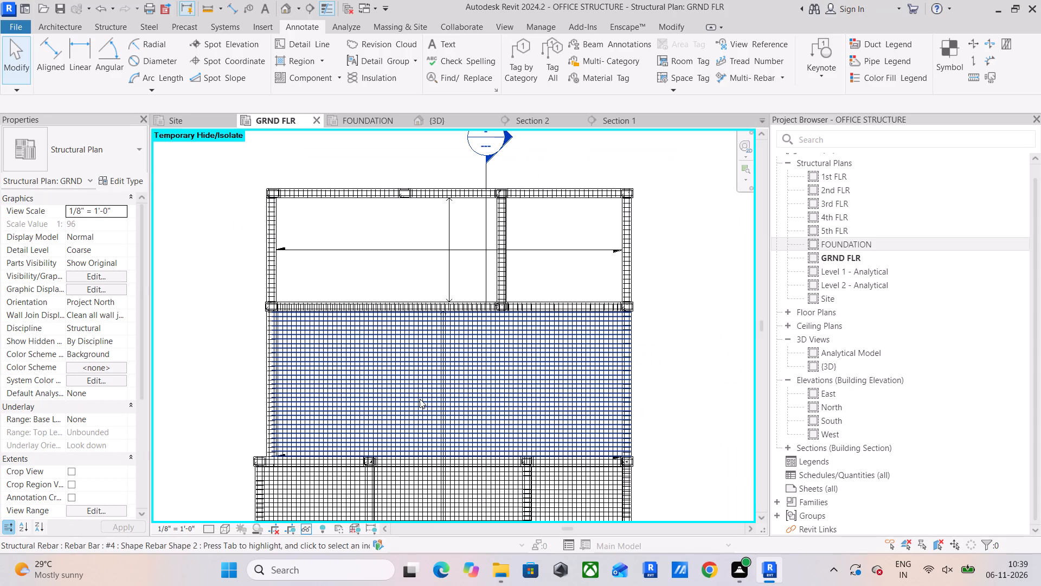
# Stretch the west end of the T1 stirrup set in the beam above the large bay to the first vertical slab bar.
pyautogui.scroll(5, 355, 331)
pyautogui.scroll(5, 180, 296)
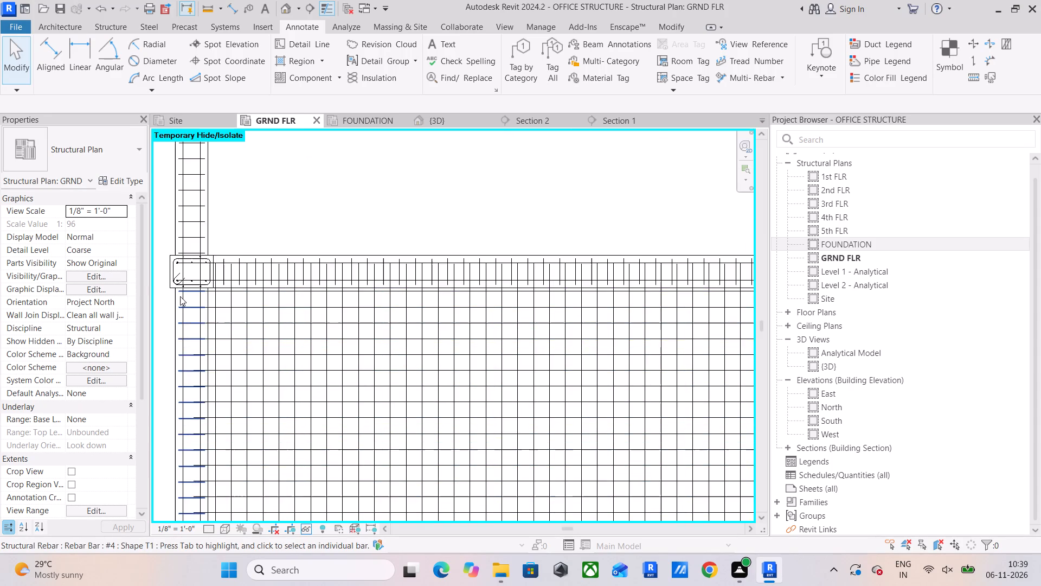
pyautogui.scroll(5, 180, 296)
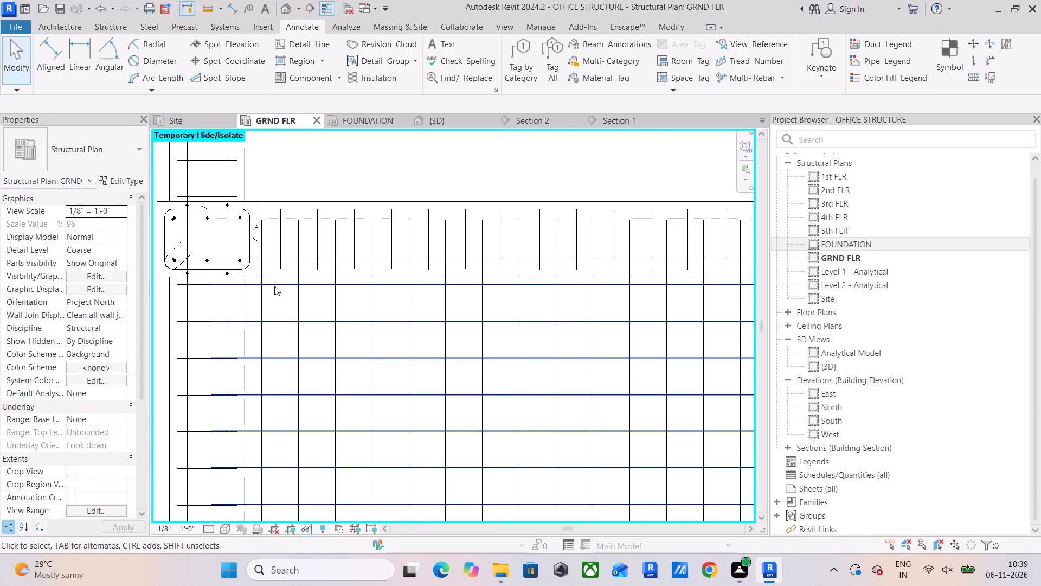
pyautogui.click(279, 239)
pyautogui.scroll(4, 270, 234)
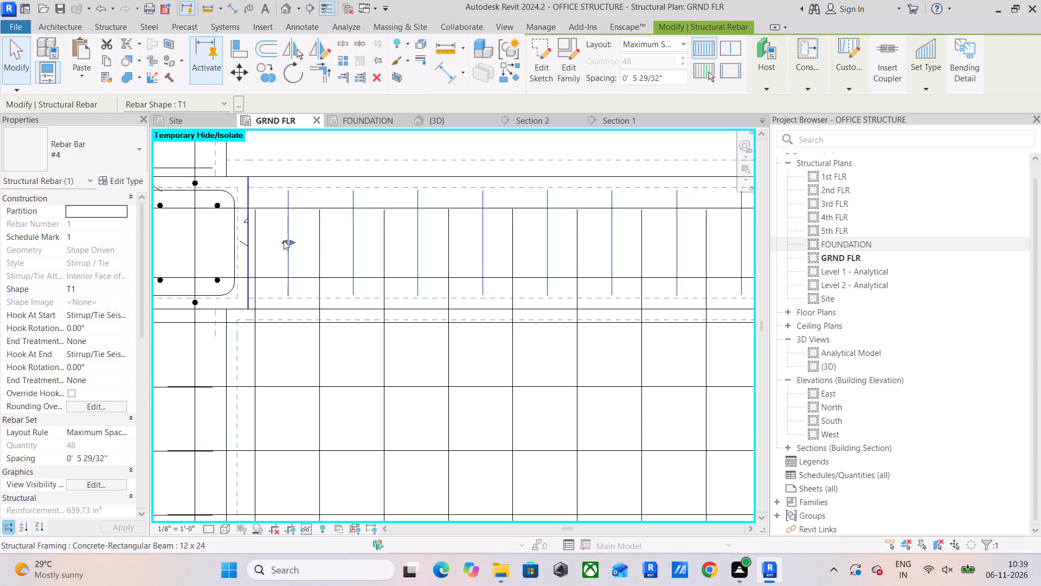
pyautogui.moveTo(284, 240); pyautogui.dragTo(256, 247)
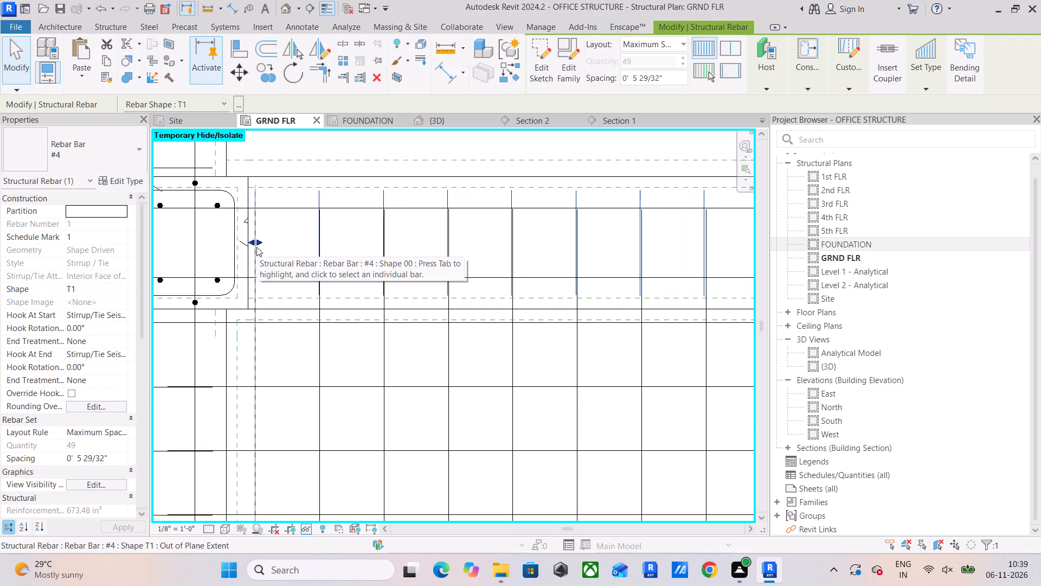
# Pull the east end of the same stirrup set back from the interior column onto the nearest vertical slab bar line.
pyautogui.scroll(-3, 284, 275)
pyautogui.moveTo(291, 265); pyautogui.dragTo(301, 124, button='middle')
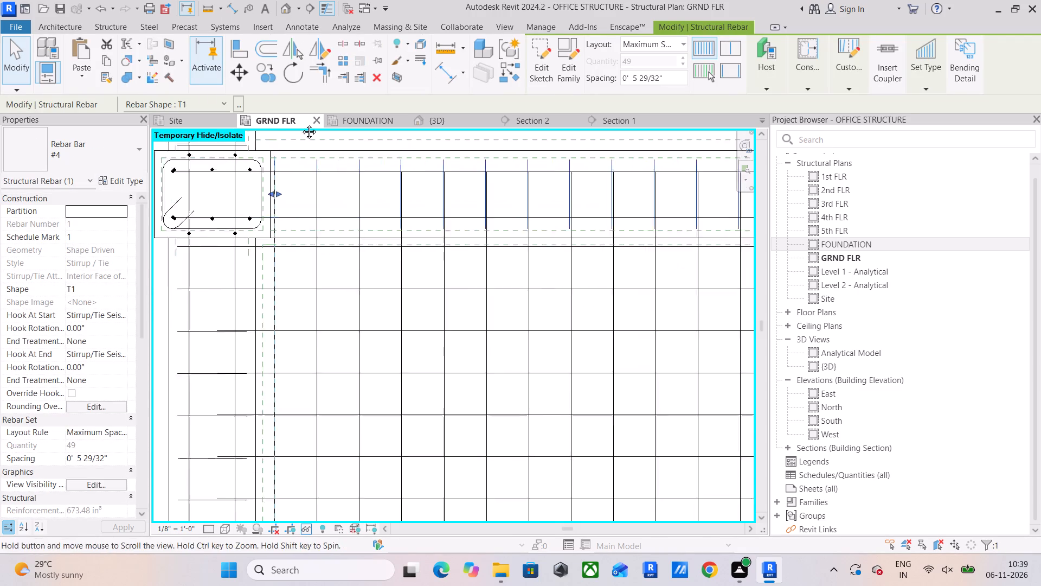
pyautogui.moveTo(301, 124); pyautogui.dragTo(300, 116, button='middle')
pyautogui.scroll(-9, 283, 219)
pyautogui.moveTo(293, 244); pyautogui.dragTo(303, 232, button='middle')
pyautogui.moveTo(322, 231); pyautogui.dragTo(118, 314, button='middle')
pyautogui.scroll(4, 581, 193)
pyautogui.moveTo(706, 265); pyautogui.dragTo(462, 225, button='middle')
pyautogui.scroll(10, 470, 278)
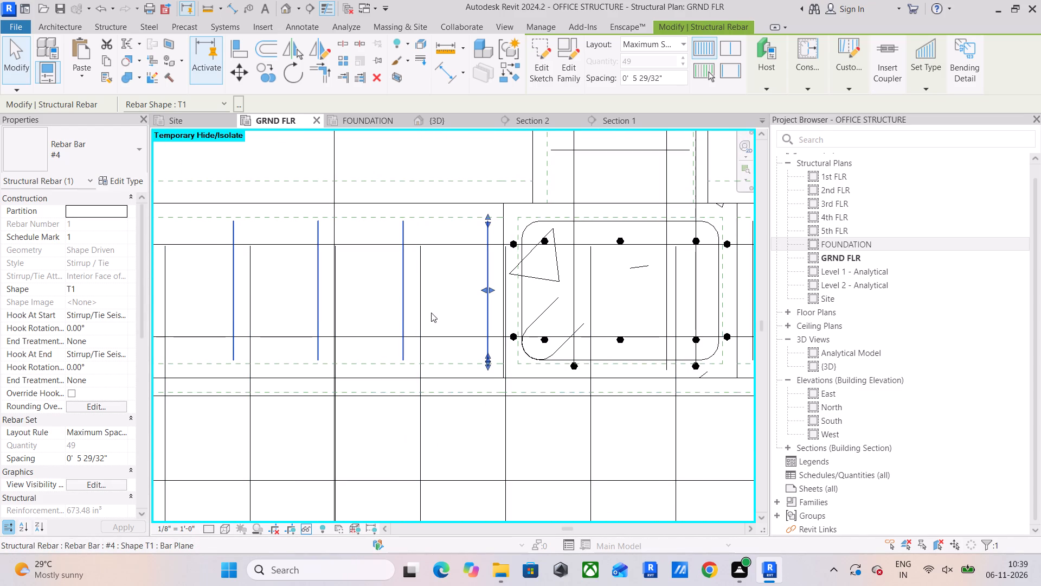
pyautogui.moveTo(484, 289); pyautogui.dragTo(419, 304)
# Examine how the adjusted stirrups line up with the vertical slab bars beside the interior column.
pyautogui.scroll(5, 338, 252)
pyautogui.moveTo(350, 209); pyautogui.dragTo(403, 334, button='middle')
pyautogui.click(383, 218)
pyautogui.scroll(-9, 399, 244)
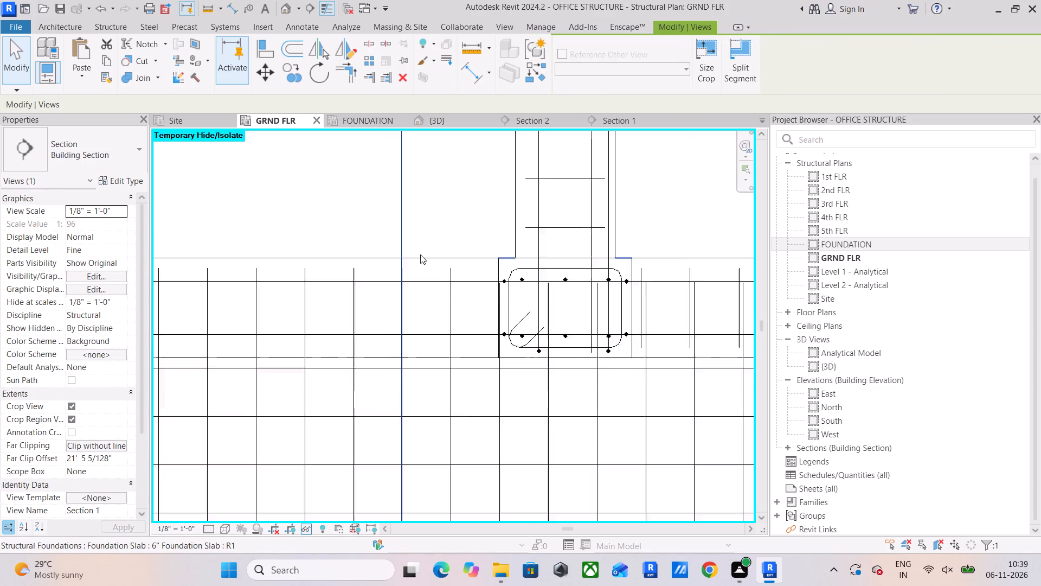
pyautogui.scroll(-8, 420, 254)
pyautogui.scroll(6, 429, 275)
pyautogui.scroll(7, 355, 272)
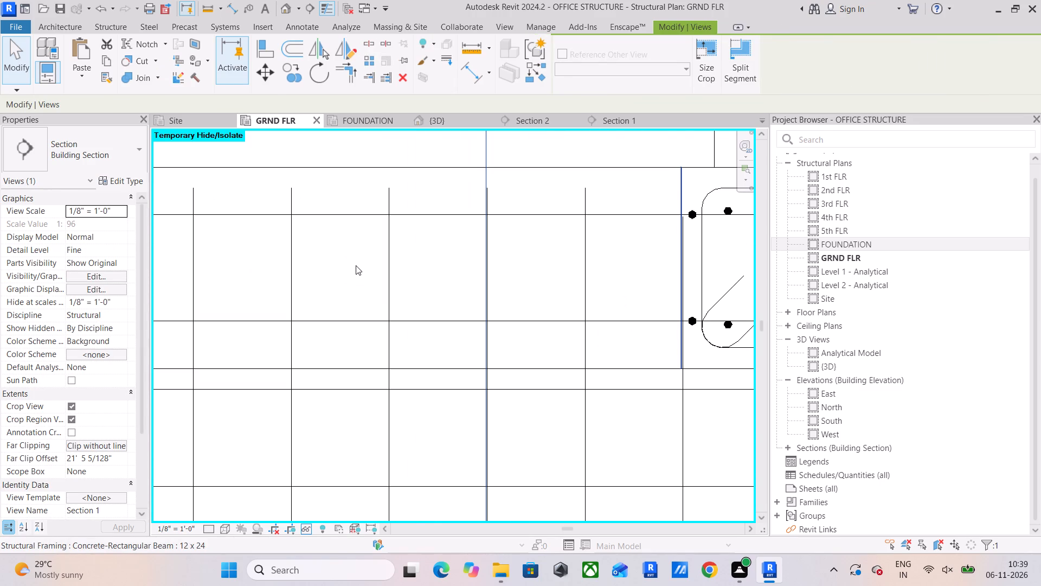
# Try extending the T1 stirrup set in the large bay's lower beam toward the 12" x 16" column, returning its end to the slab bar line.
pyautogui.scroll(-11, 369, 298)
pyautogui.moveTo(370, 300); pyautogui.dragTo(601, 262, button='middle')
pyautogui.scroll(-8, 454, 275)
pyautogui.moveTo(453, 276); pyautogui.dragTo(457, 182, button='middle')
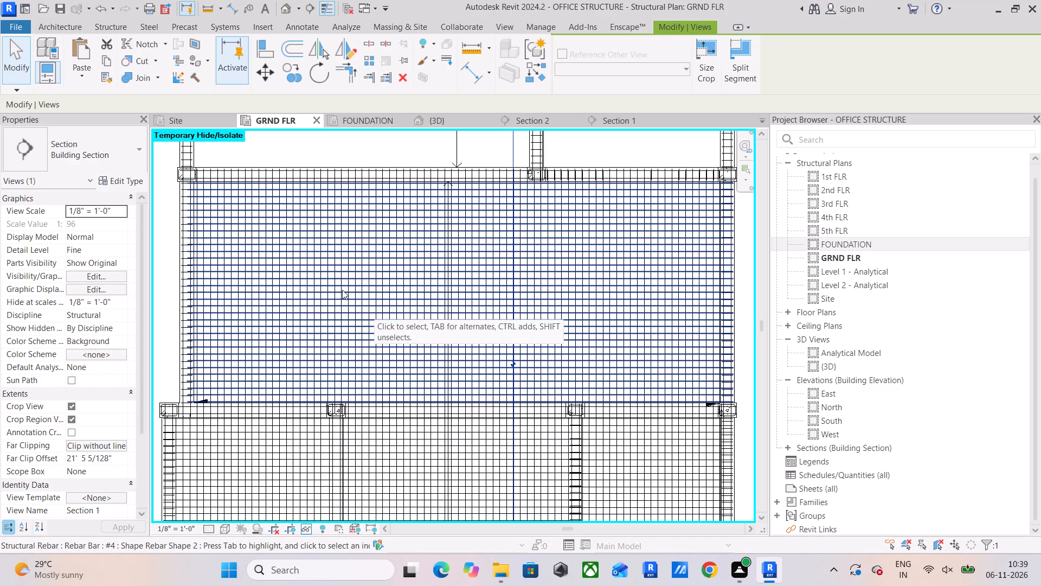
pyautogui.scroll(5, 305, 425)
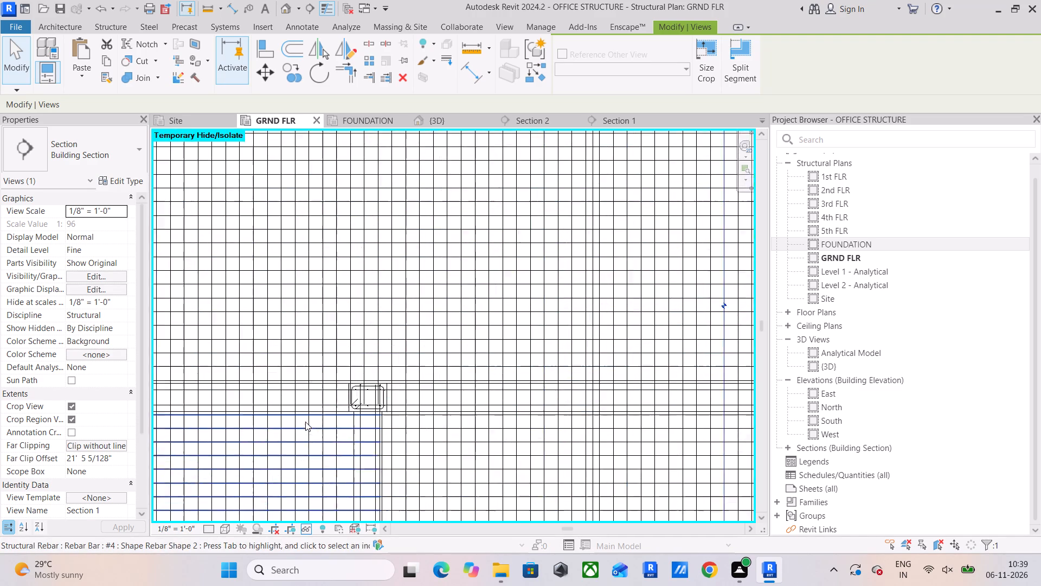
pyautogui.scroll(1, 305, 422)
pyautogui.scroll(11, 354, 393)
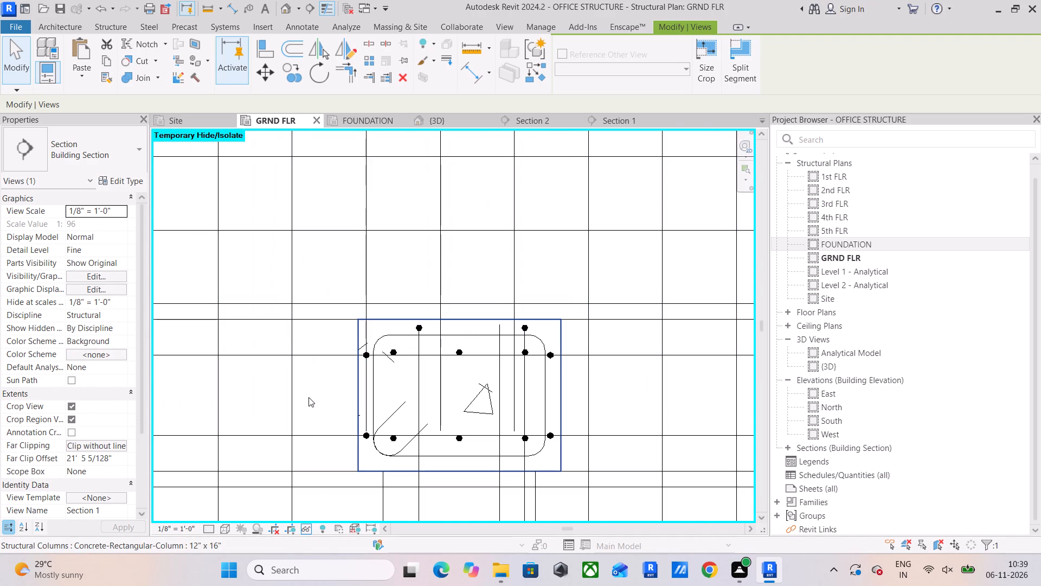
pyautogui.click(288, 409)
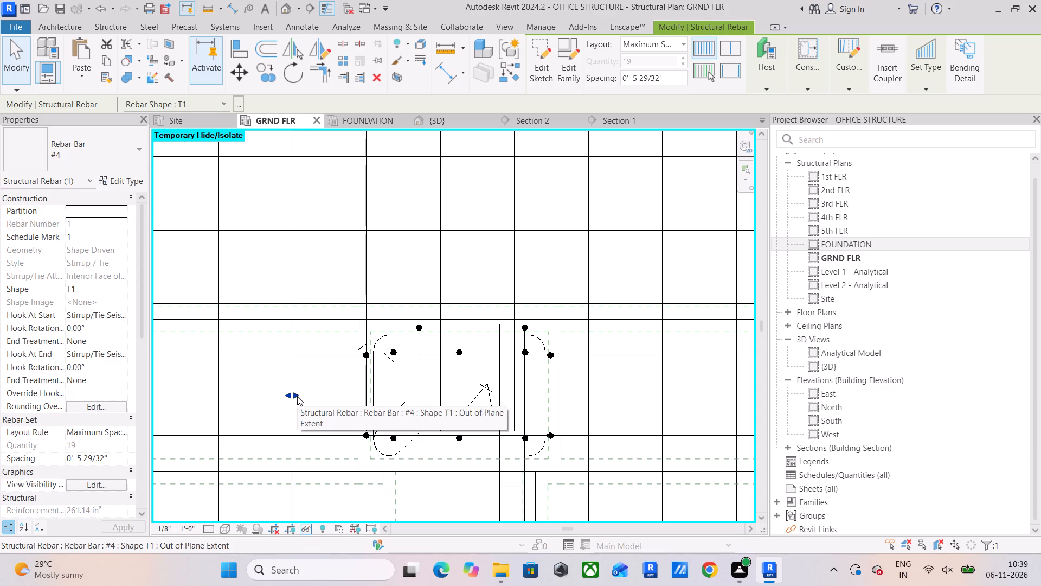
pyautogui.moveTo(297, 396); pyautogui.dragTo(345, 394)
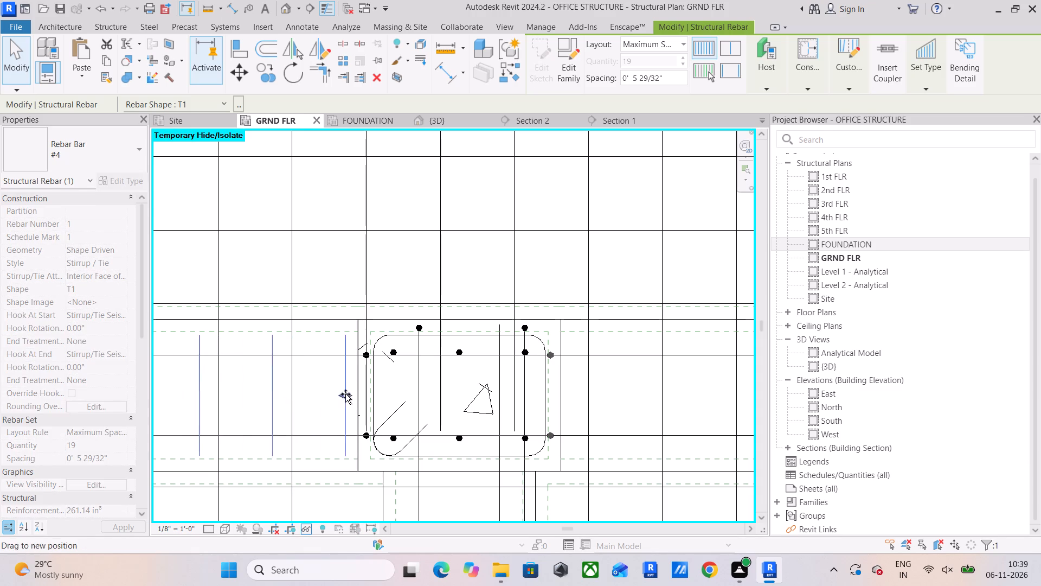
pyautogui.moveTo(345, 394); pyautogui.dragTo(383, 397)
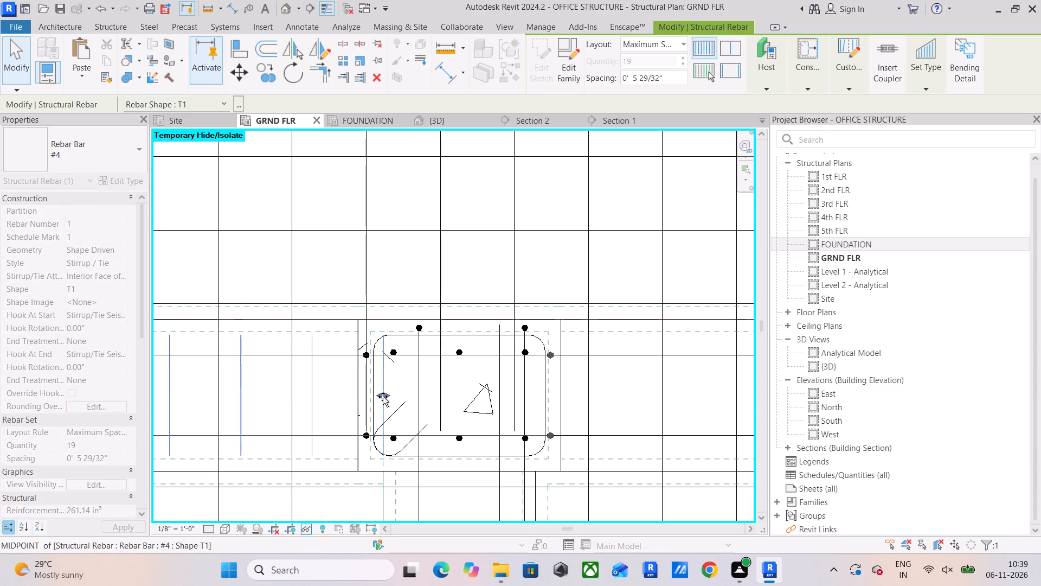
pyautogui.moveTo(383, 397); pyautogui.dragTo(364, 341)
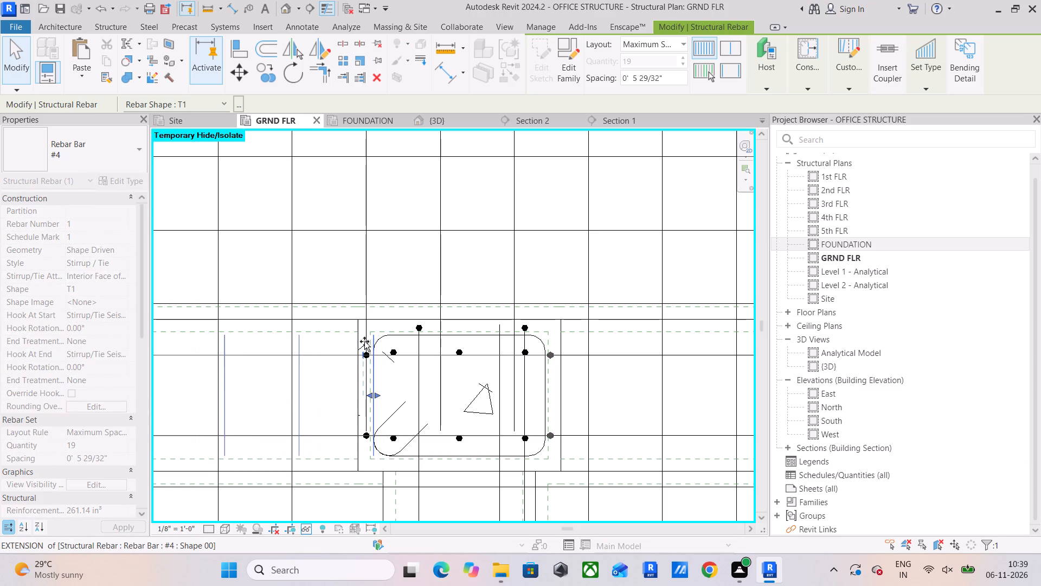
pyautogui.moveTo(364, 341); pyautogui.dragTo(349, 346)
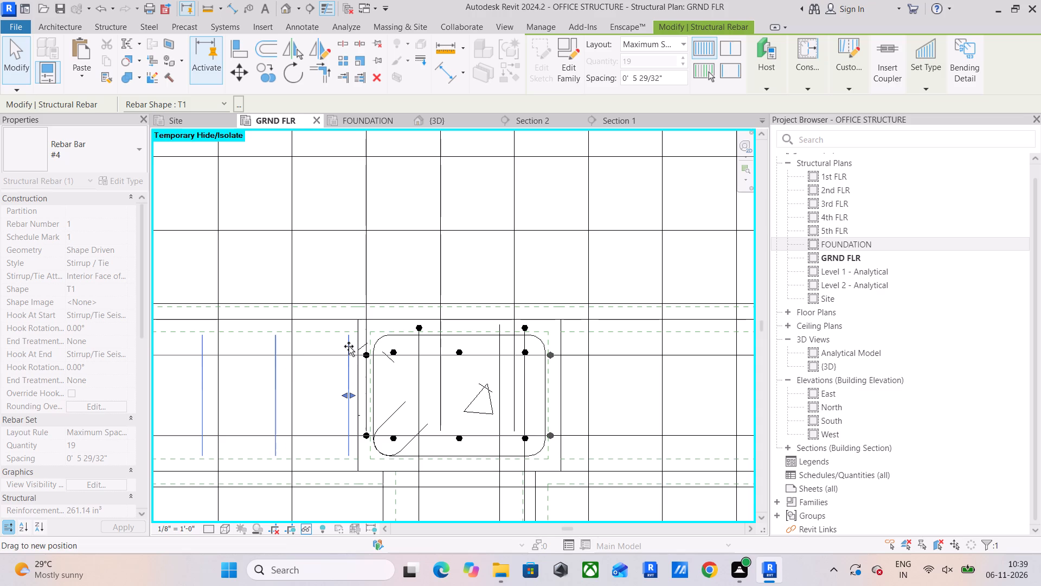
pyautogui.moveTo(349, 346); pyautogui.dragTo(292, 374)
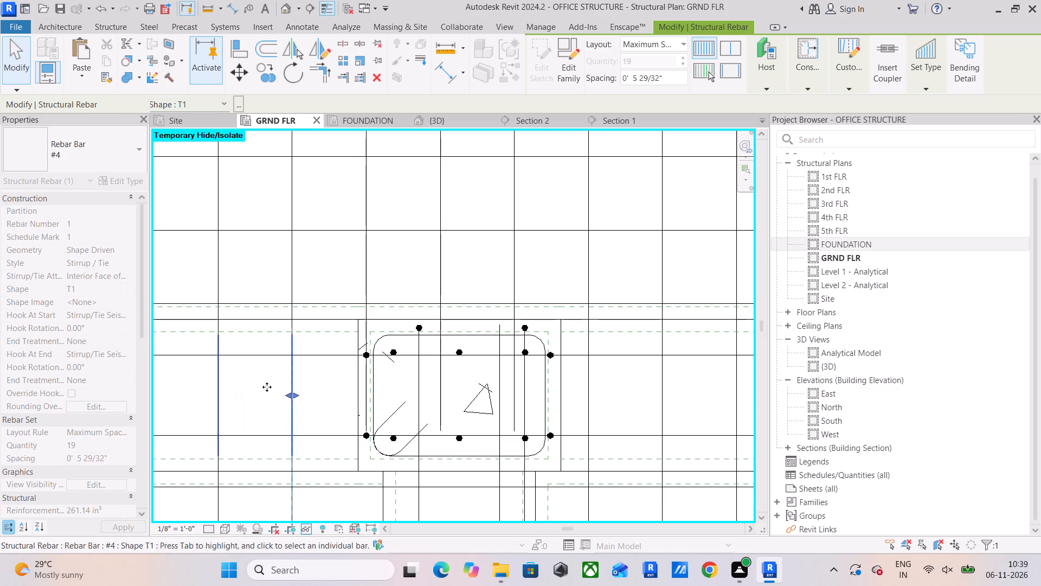
# Draw a thin horizontal detail line about 5 27/32" long between two neighbouring T1 stirrups near the west end of the large bay's lower beam.
pyautogui.scroll(-3, 267, 387)
pyautogui.moveTo(269, 381); pyautogui.dragTo(402, 374, button='middle')
pyautogui.scroll(-5, 402, 374)
pyautogui.moveTo(402, 374); pyautogui.dragTo(457, 372, button='middle')
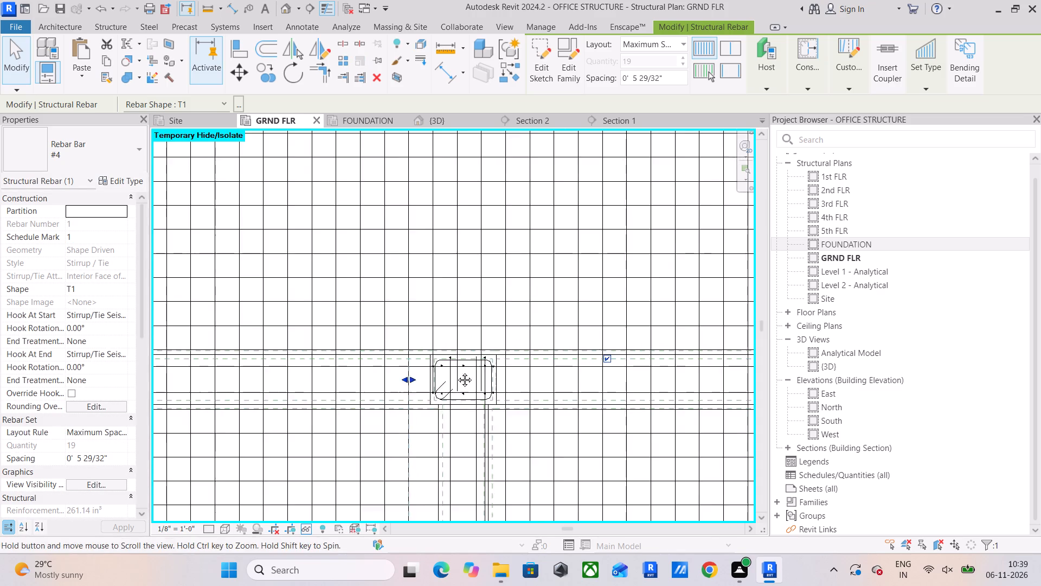
pyautogui.moveTo(457, 372); pyautogui.dragTo(671, 371, button='middle')
pyautogui.scroll(4, 214, 365)
pyautogui.moveTo(228, 375); pyautogui.dragTo(343, 386, button='middle')
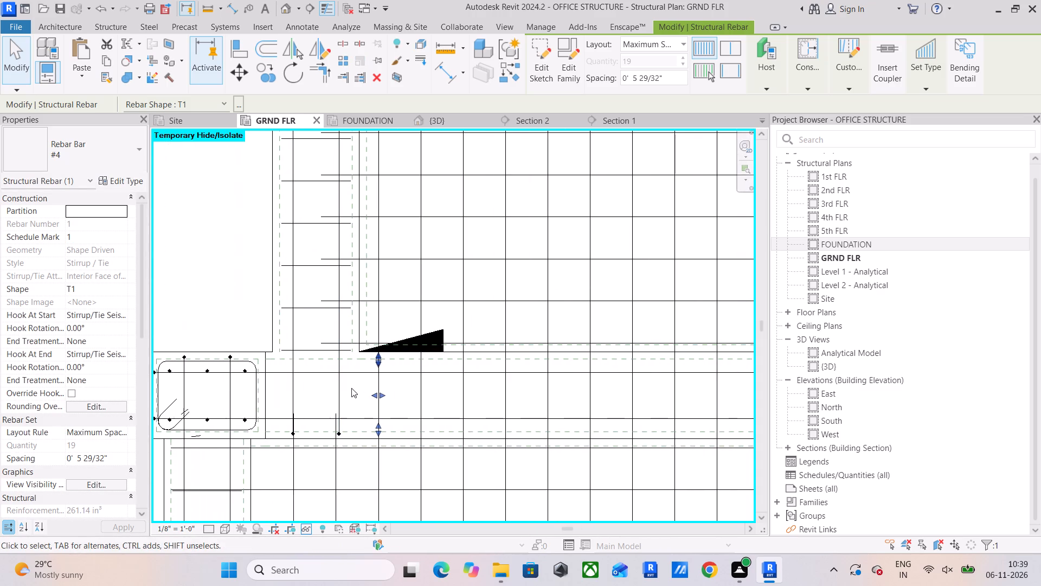
pyautogui.scroll(3, 380, 388)
pyautogui.click(413, 384)
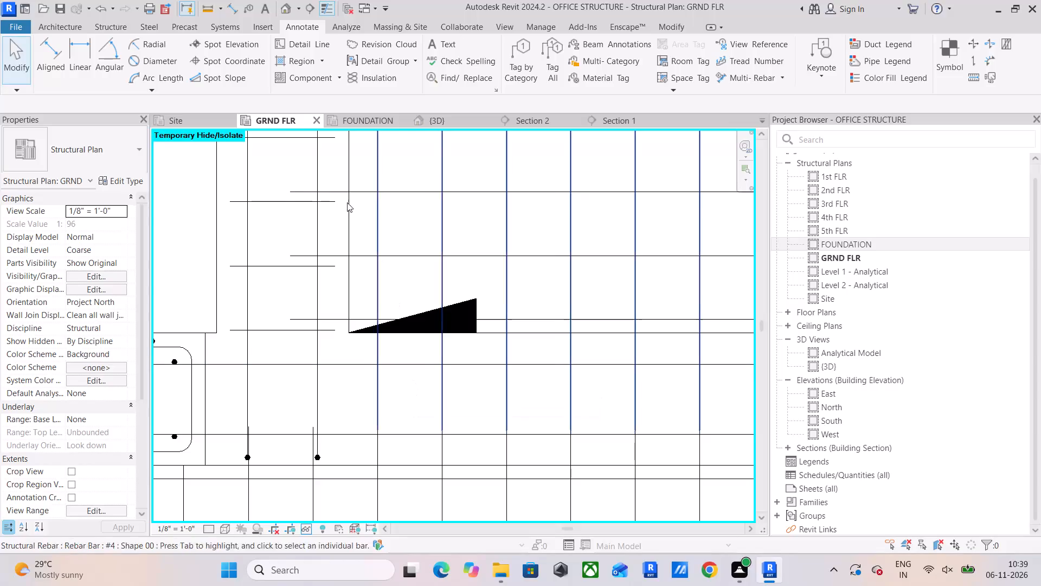
pyautogui.click(306, 44)
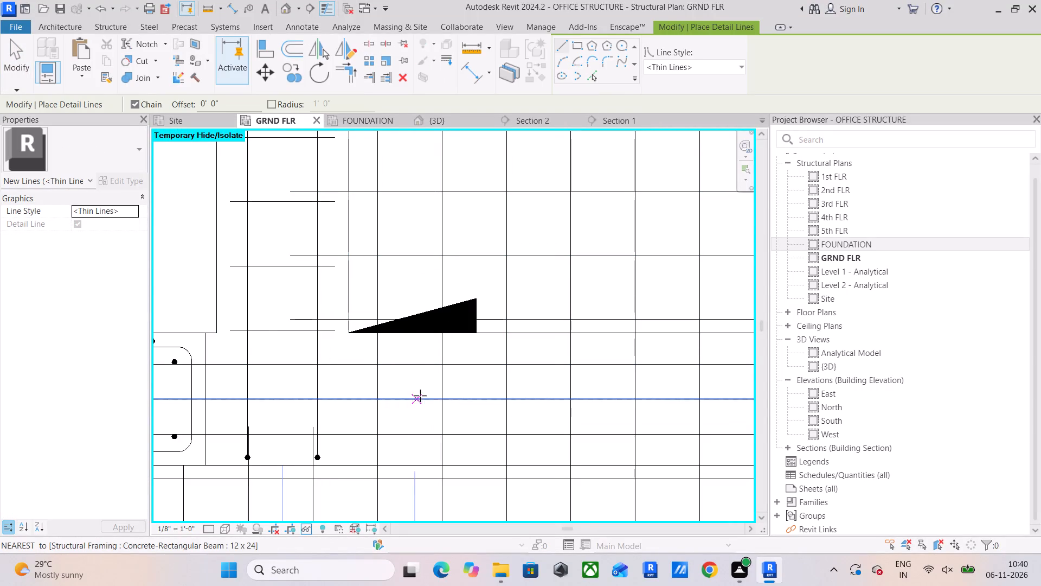
pyautogui.click(442, 399)
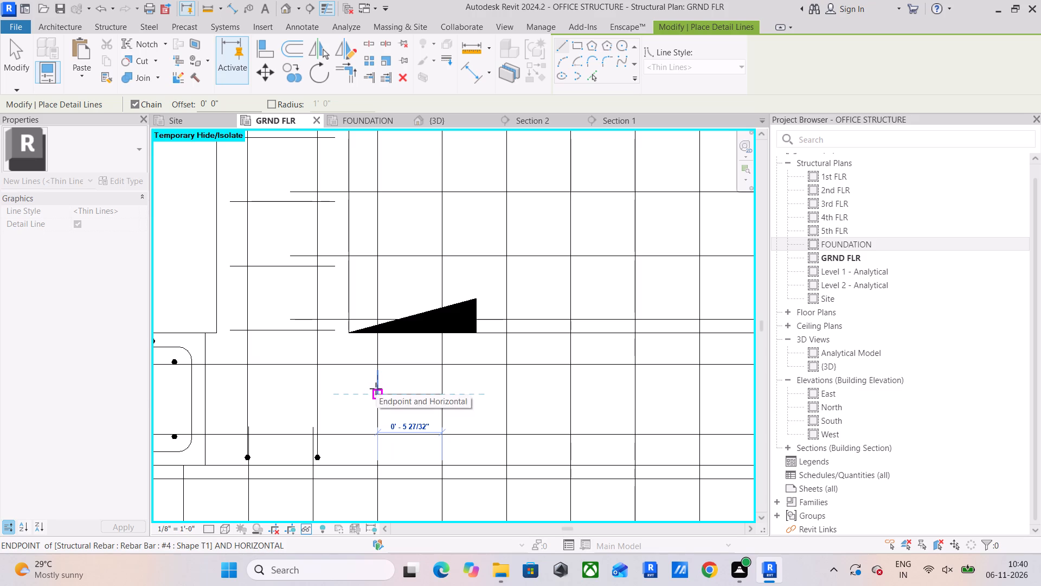
pyautogui.press('Escape')
pyautogui.moveTo(509, 397); pyautogui.dragTo(487, 397)
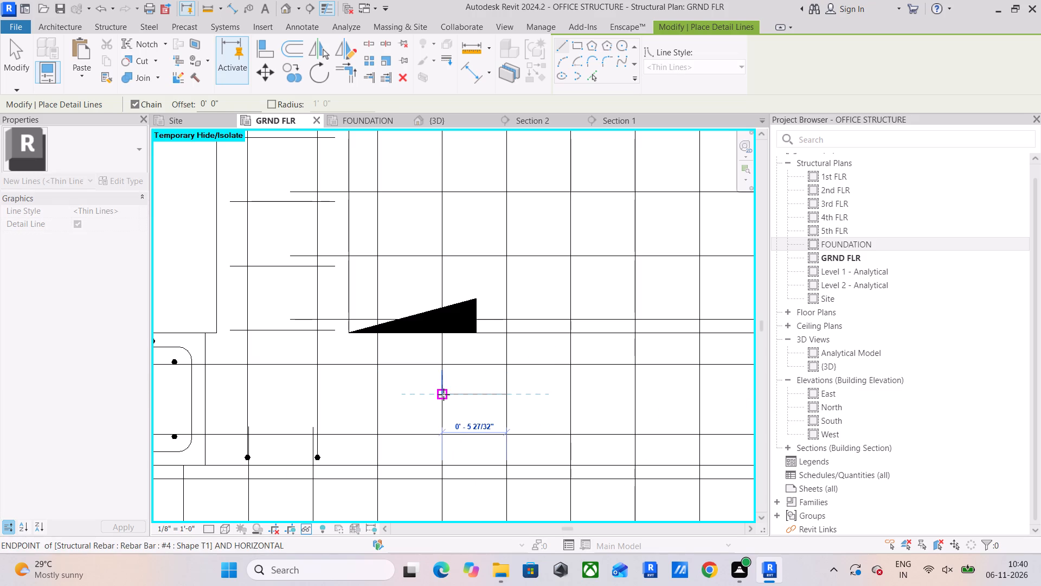
pyautogui.click(444, 394)
pyautogui.press('Escape')
pyautogui.click(468, 397)
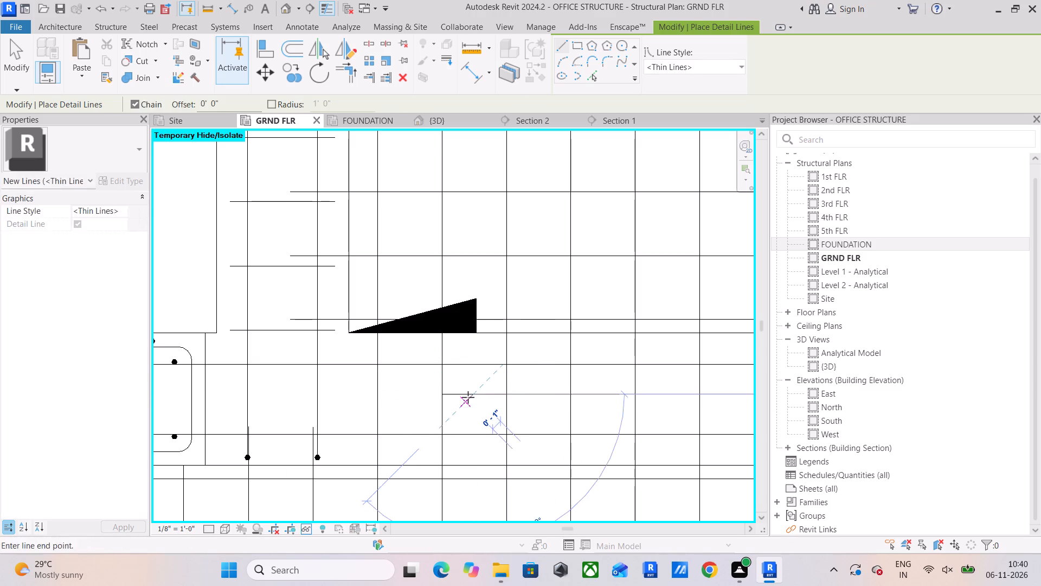
pyautogui.press('Escape')
pyautogui.press('Escape')
# Copy the detail line three times end to end toward the west column to step off the stirrup spacing.
pyautogui.click(471, 394)
pyautogui.click(285, 75)
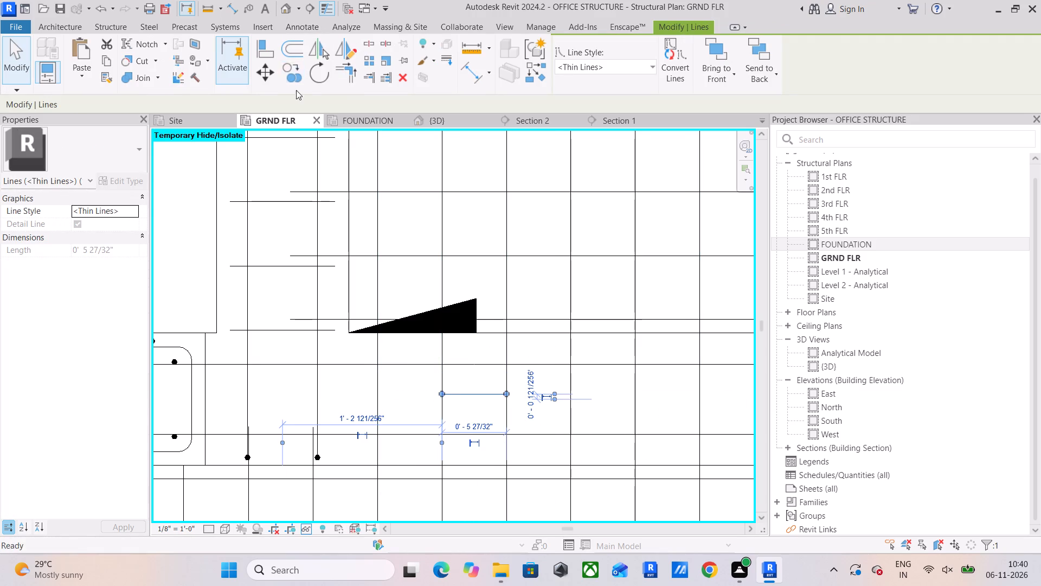
pyautogui.moveTo(509, 391); pyautogui.dragTo(499, 391)
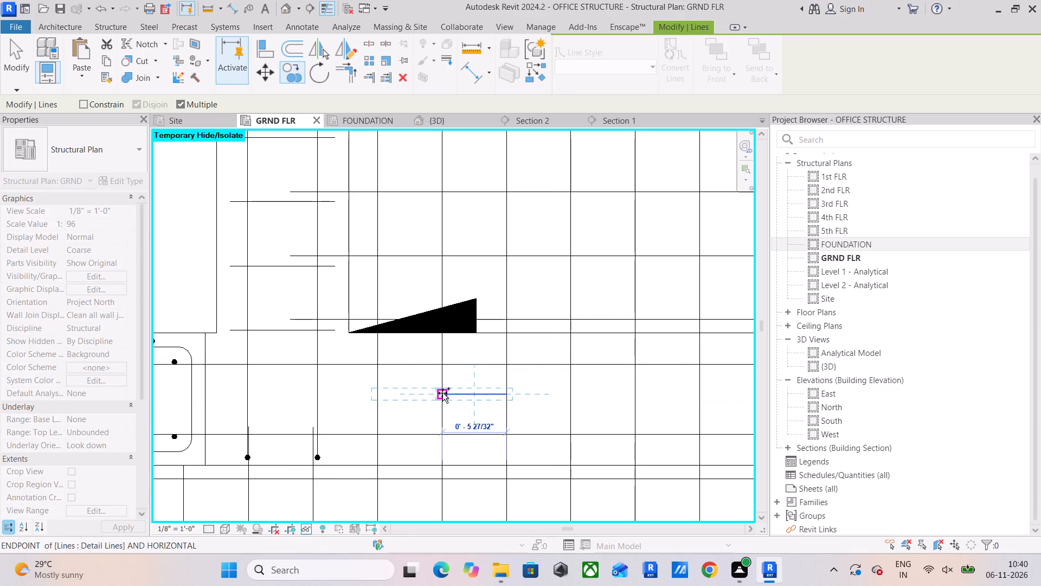
pyautogui.click(442, 393)
pyautogui.click(372, 393)
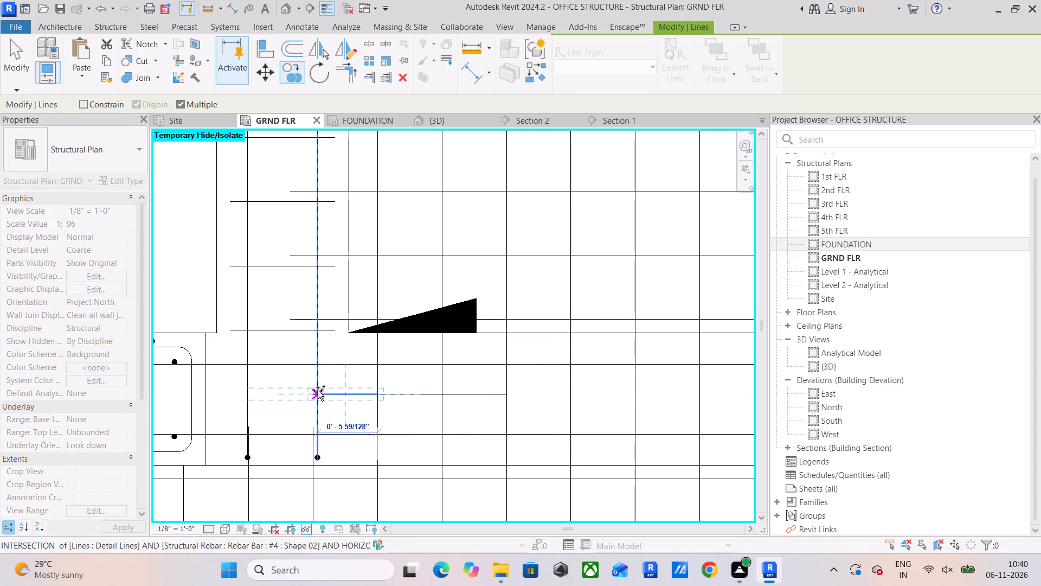
pyautogui.click(314, 391)
pyautogui.press('Escape')
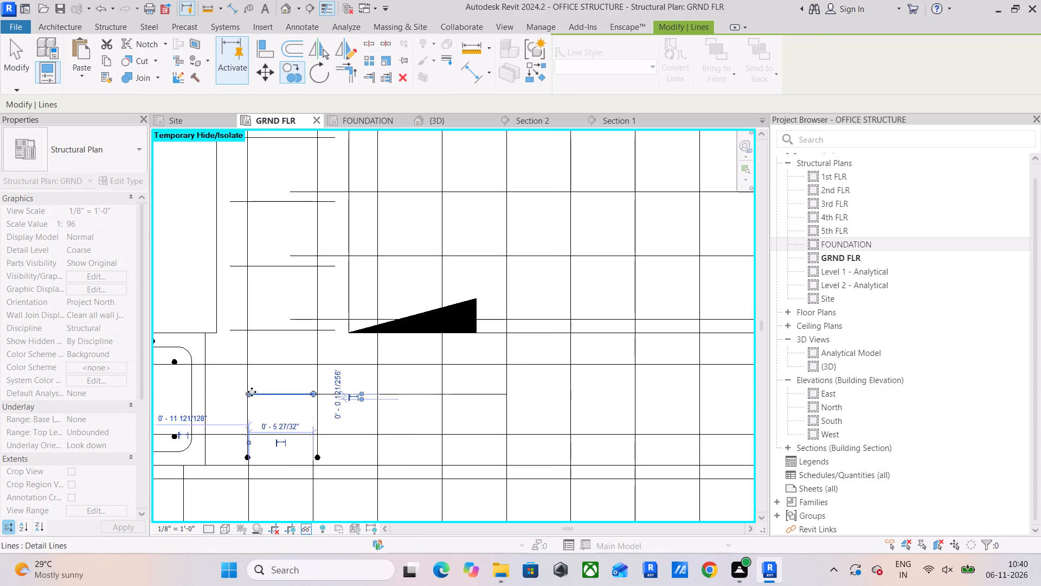
pyautogui.press('Escape')
# Draw a short vertical detail line down from the west end of the last copied spacing line.
pyautogui.scroll(5, 248, 390)
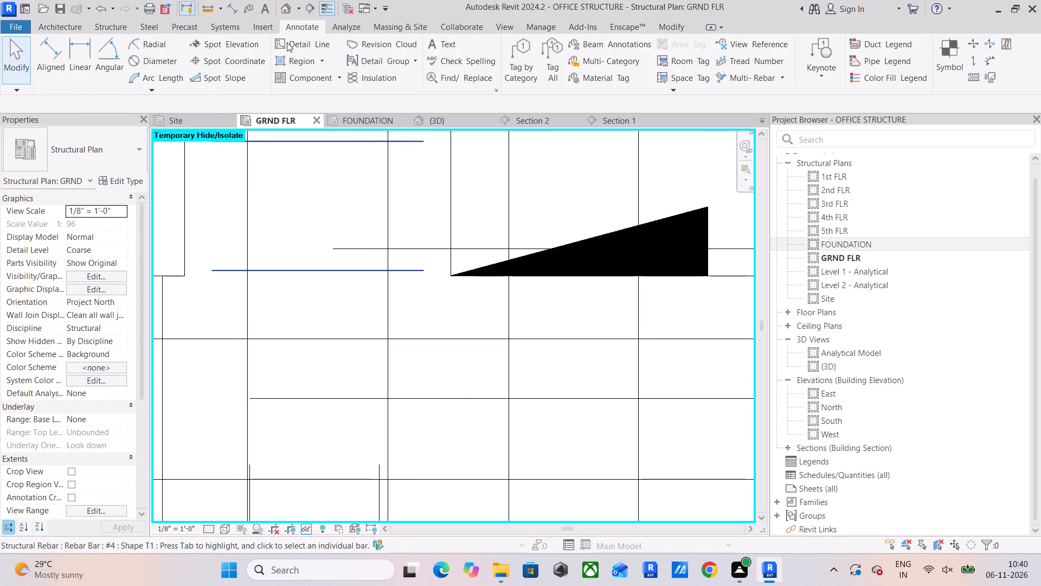
pyautogui.click(290, 41)
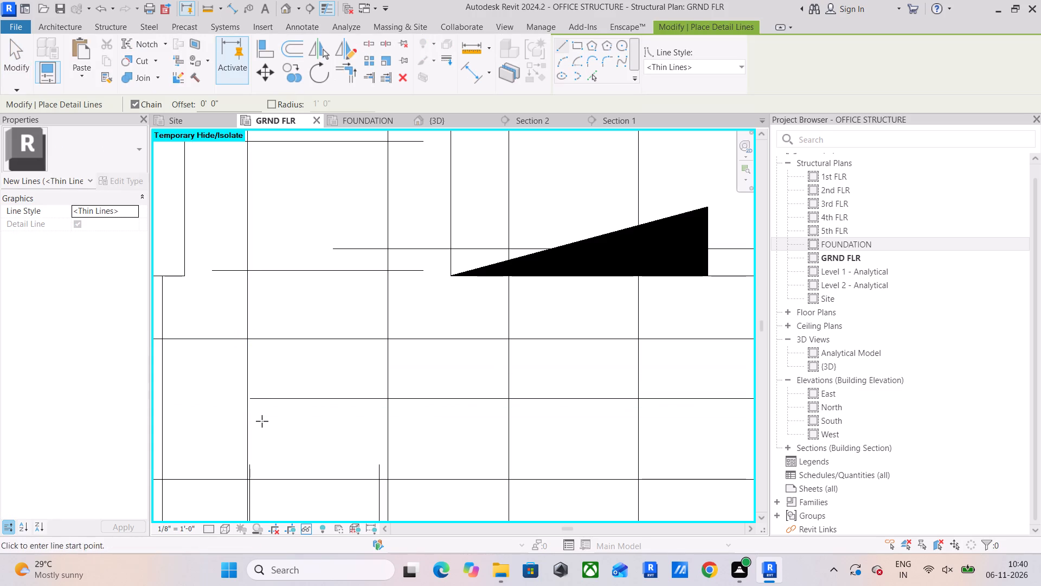
pyautogui.moveTo(255, 398); pyautogui.dragTo(255, 403)
pyautogui.click(253, 439)
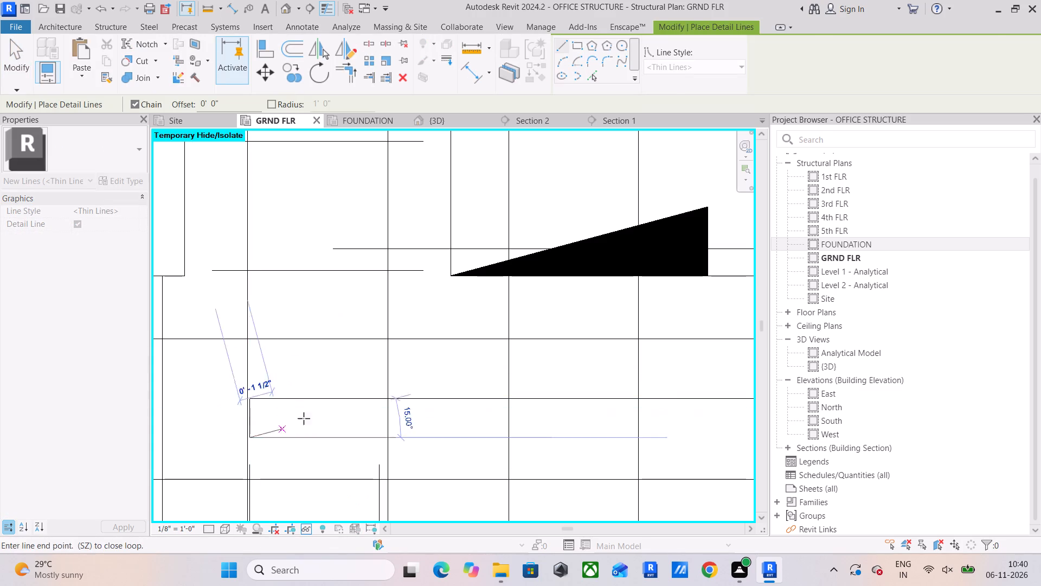
pyautogui.press('Escape')
pyautogui.press('Escape')
pyautogui.press('Escape')
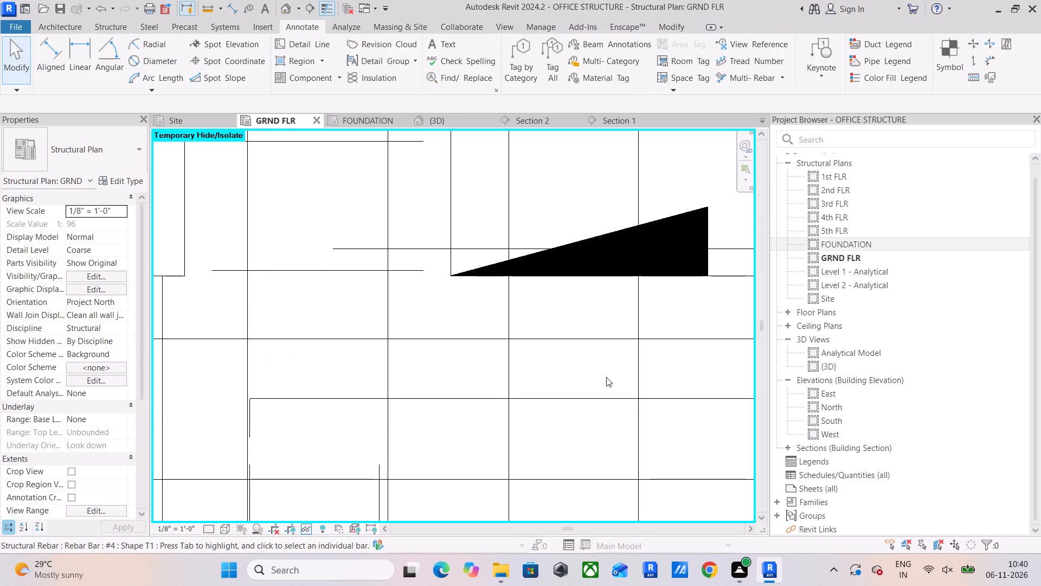
# Extend the west end of the lower beam's T1 stirrup set to the short vertical detail line.
pyautogui.click(640, 379)
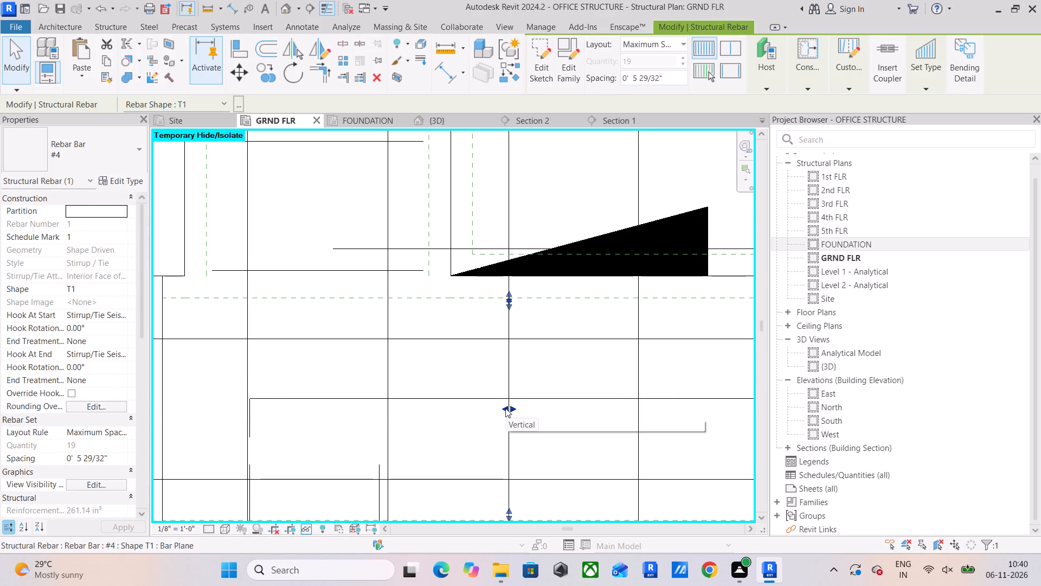
pyautogui.moveTo(505, 408); pyautogui.dragTo(262, 447)
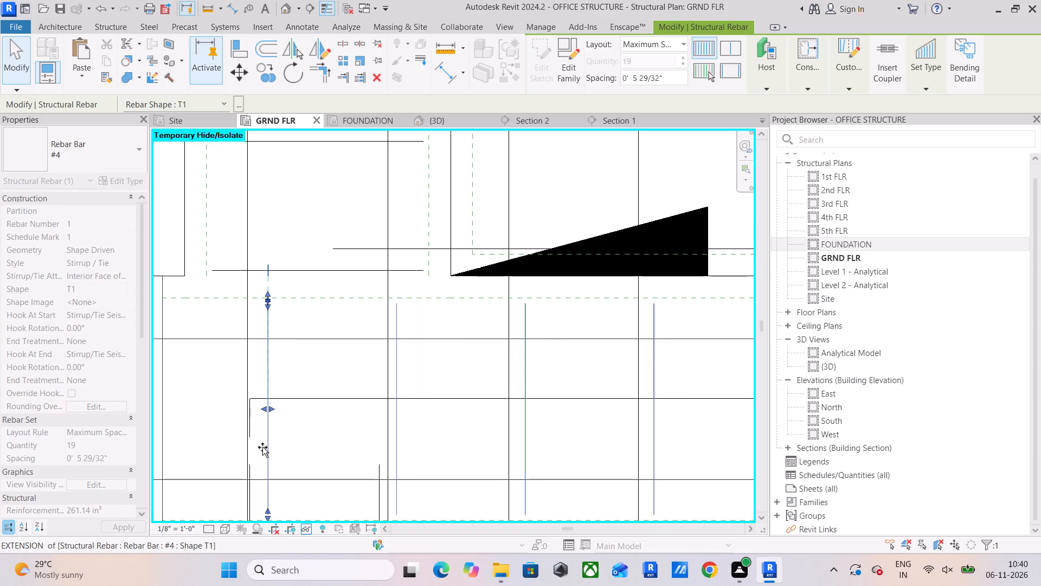
pyautogui.moveTo(262, 447); pyautogui.dragTo(254, 446)
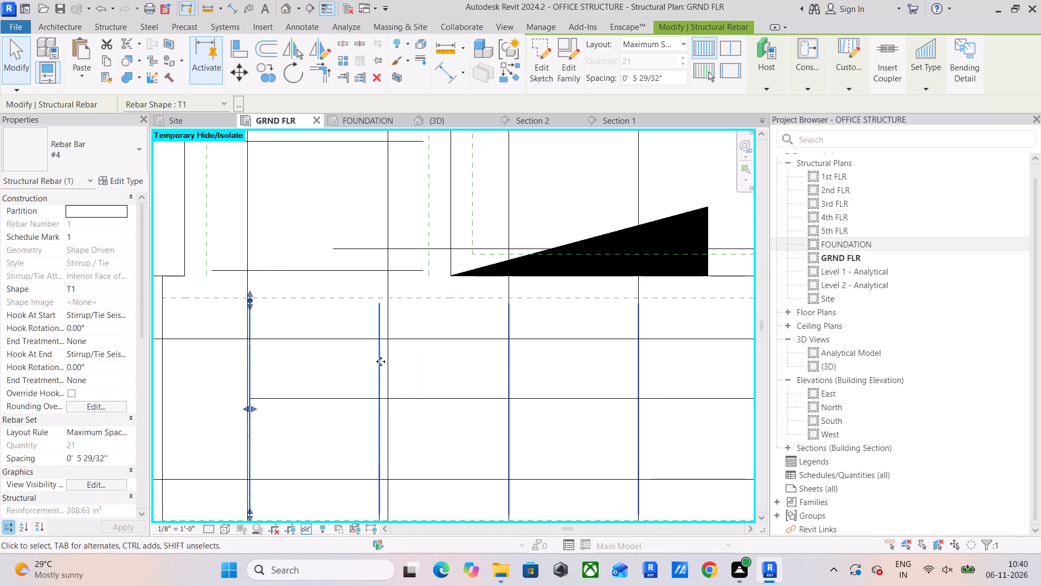
pyautogui.scroll(-2, 381, 361)
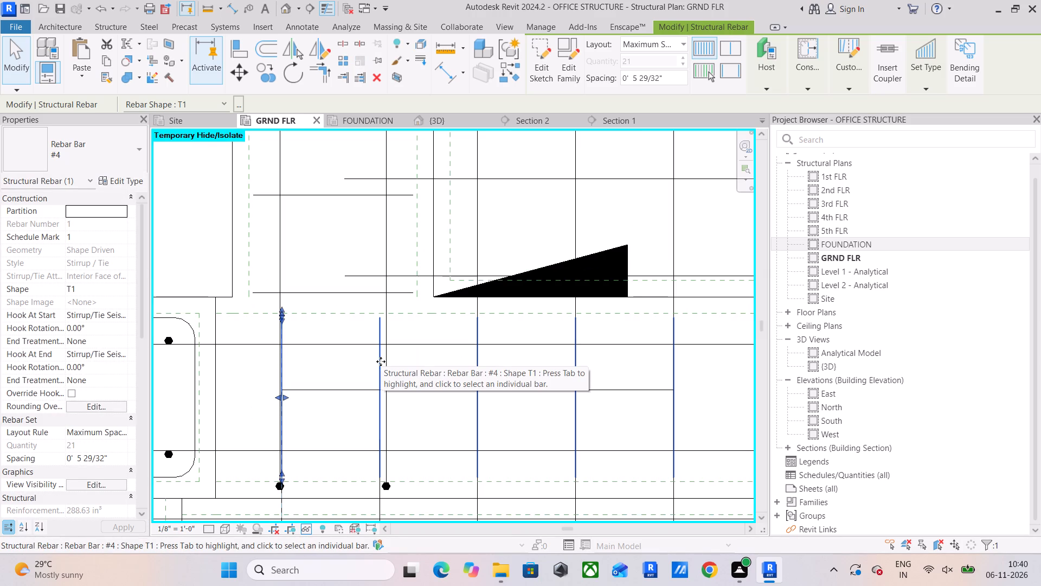
pyautogui.press('Escape')
pyautogui.press('Escape')
# Select all matching detail lines used as spacing guides and delete them together.
pyautogui.scroll(4, 293, 397)
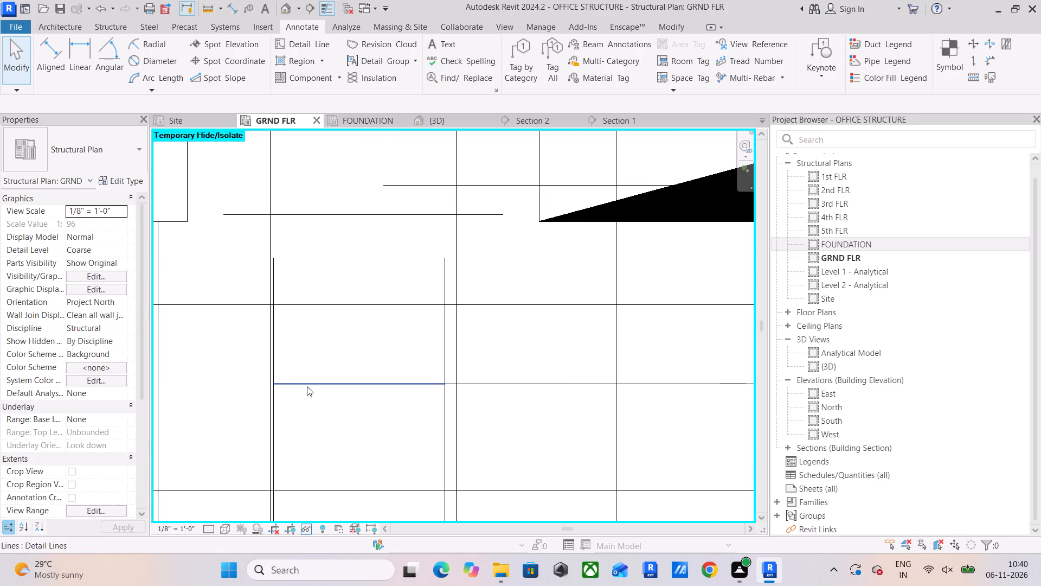
pyautogui.click(307, 386)
pyautogui.write('SA')
pyautogui.press('Delete')
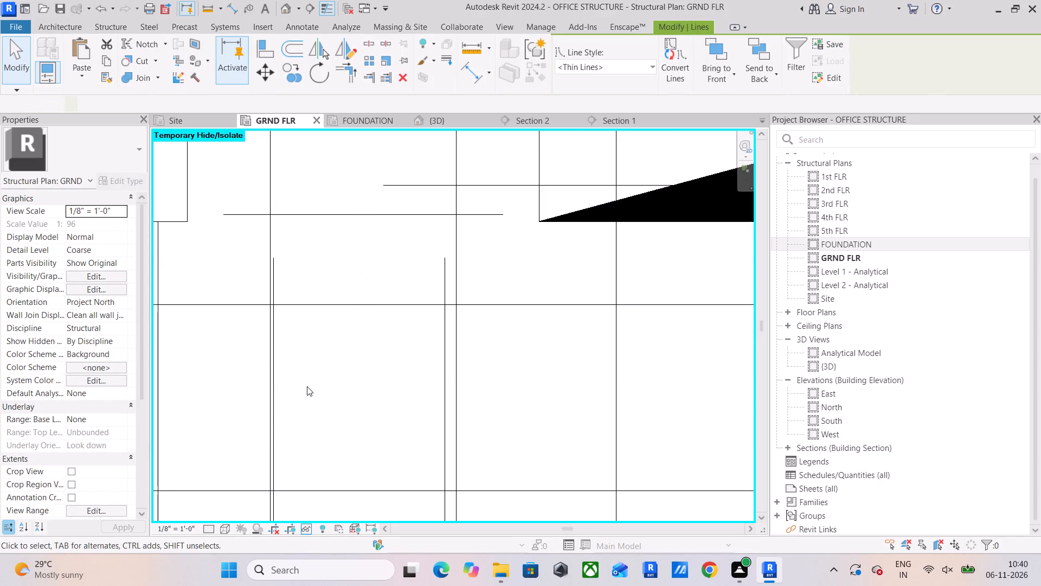
# Examine how the lower beam's stirrups and the vertical slab bars line up around the interior column.
pyautogui.scroll(-9, 307, 386)
pyautogui.moveTo(372, 408); pyautogui.dragTo(315, 438, button='middle')
pyautogui.scroll(-3, 376, 425)
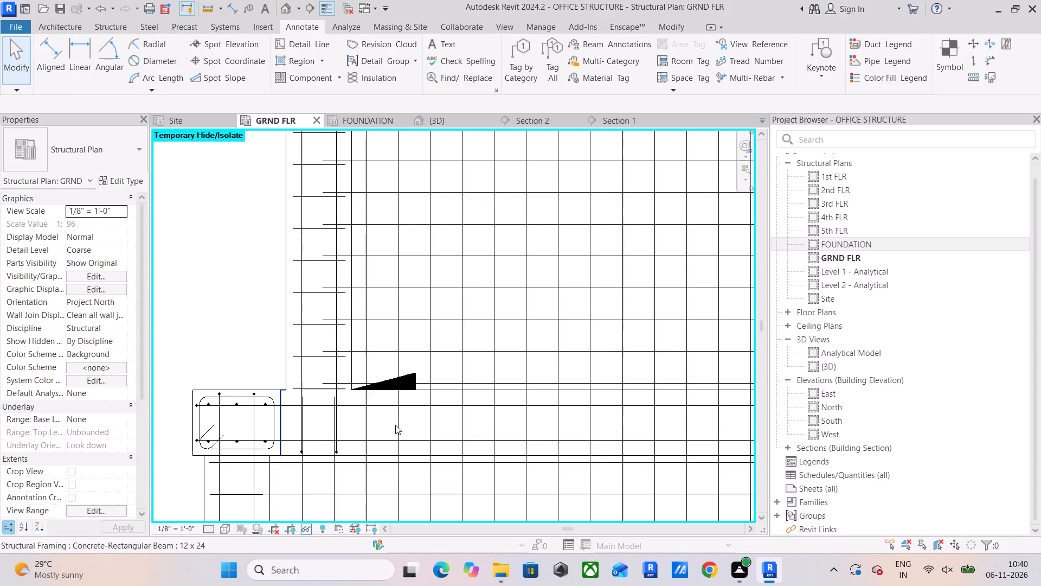
pyautogui.moveTo(403, 425); pyautogui.dragTo(293, 436, button='middle')
pyautogui.scroll(-3, 380, 430)
pyautogui.moveTo(396, 431); pyautogui.dragTo(264, 447, button='middle')
pyautogui.scroll(5, 494, 441)
pyautogui.moveTo(575, 448); pyautogui.dragTo(350, 453, button='middle')
pyautogui.scroll(6, 434, 447)
pyautogui.scroll(-1, 434, 442)
pyautogui.scroll(4, 420, 444)
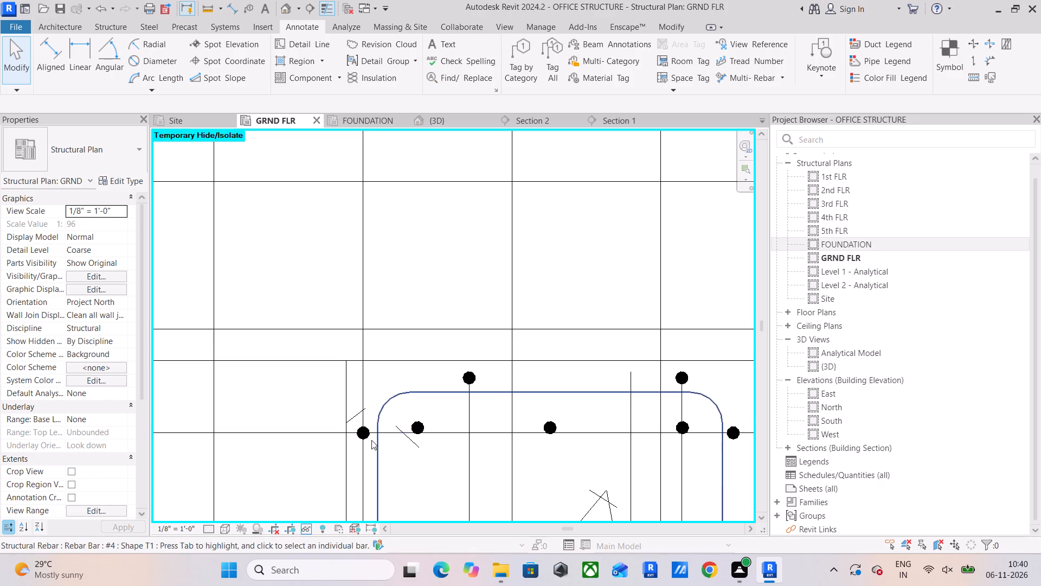
pyautogui.click(361, 435)
pyautogui.scroll(-5, 362, 435)
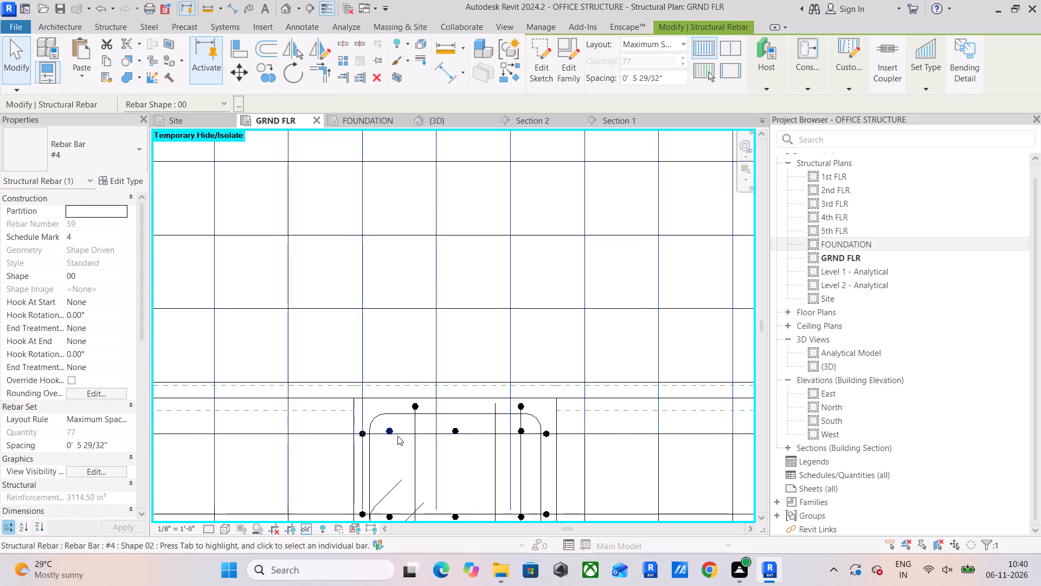
pyautogui.moveTo(442, 435); pyautogui.dragTo(410, 291, button='middle')
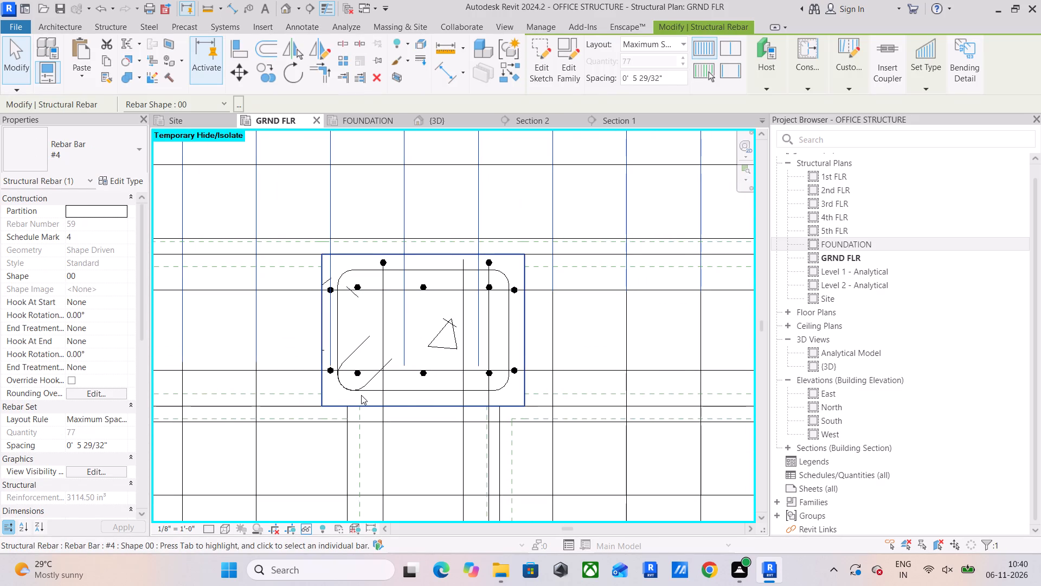
pyautogui.press('Escape')
pyautogui.press('Escape')
pyautogui.press('Escape')
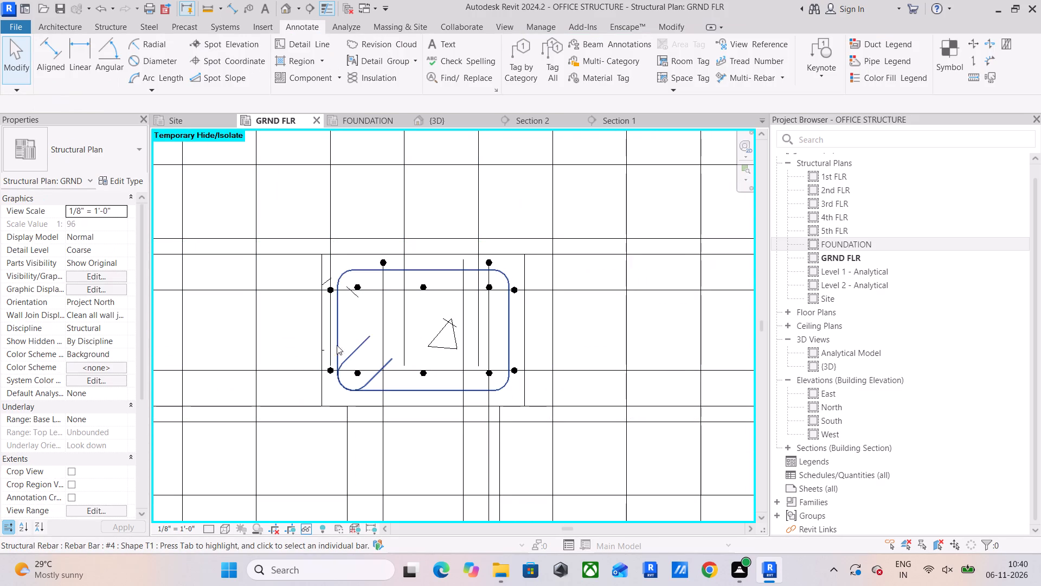
pyautogui.press('Escape')
pyautogui.scroll(-4, 318, 385)
pyautogui.scroll(4, 348, 309)
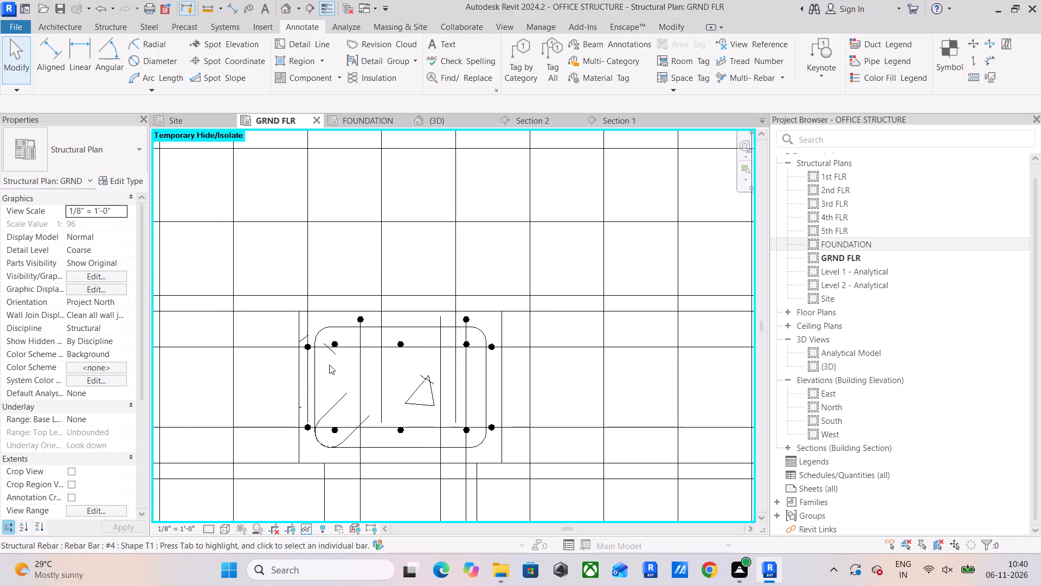
# Copy both #4 slab bar sets of the middle bay into the north bay, from the beam's south face to the north edge beam's south face.
pyautogui.scroll(-5, 329, 365)
pyautogui.scroll(-3, 388, 375)
pyautogui.moveTo(408, 378); pyautogui.dragTo(383, 427, button='middle')
pyautogui.scroll(-1, 401, 398)
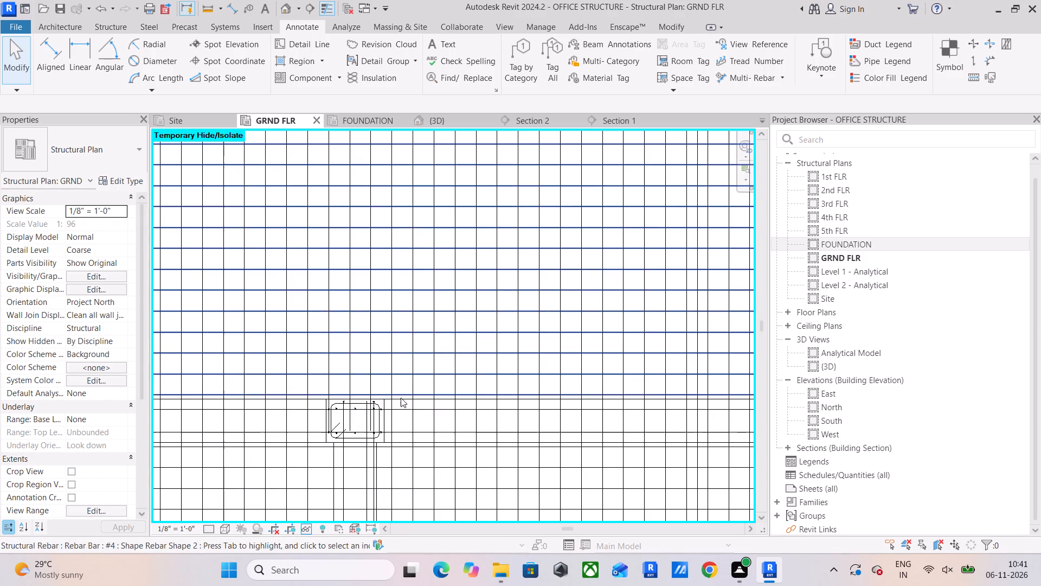
pyautogui.scroll(-11, 402, 397)
pyautogui.moveTo(475, 385); pyautogui.dragTo(409, 463, button='middle')
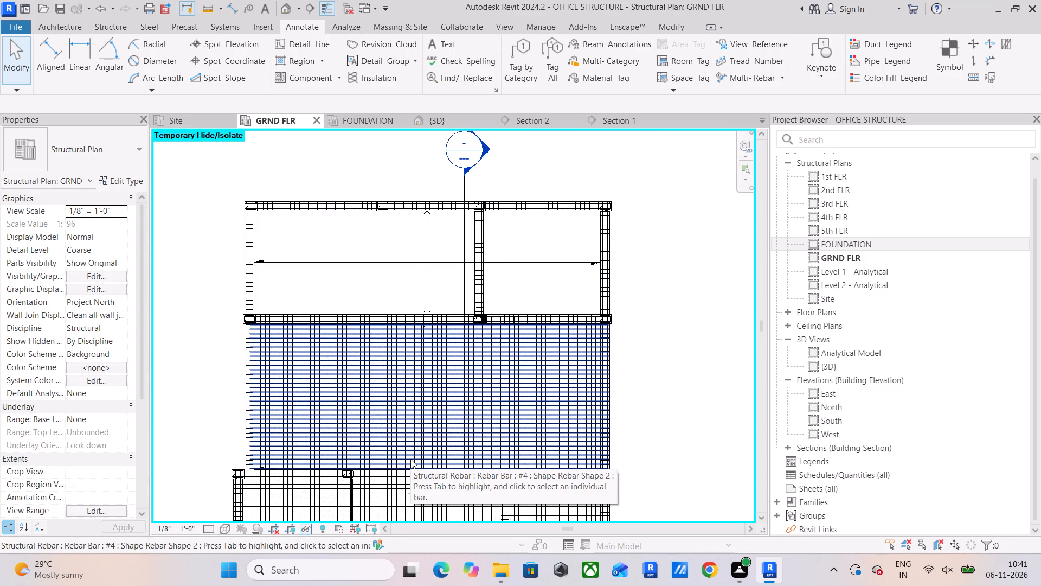
pyautogui.scroll(5, 298, 354)
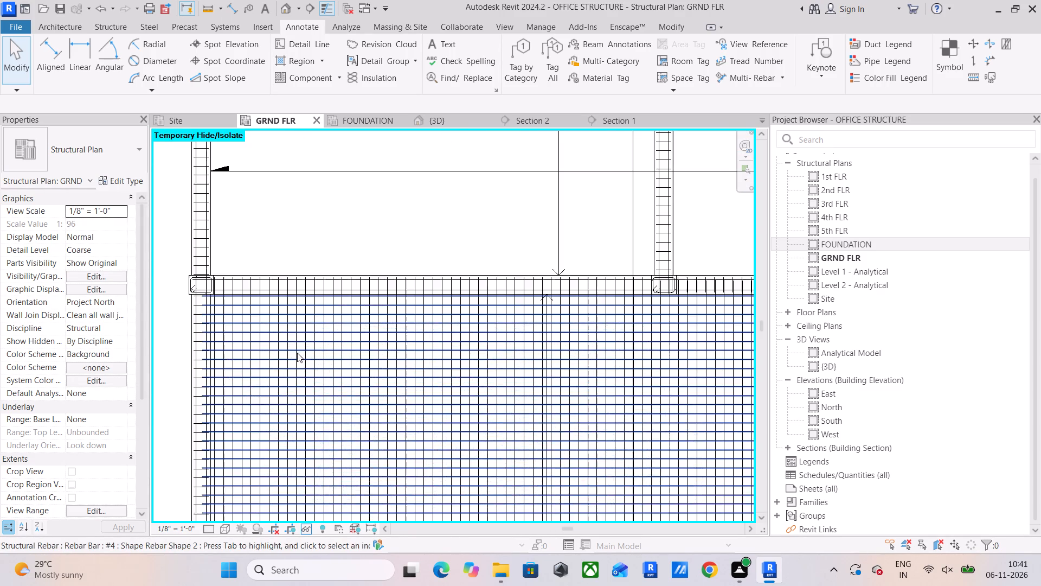
pyautogui.scroll(5, 295, 352)
pyautogui.moveTo(305, 337); pyautogui.dragTo(286, 367)
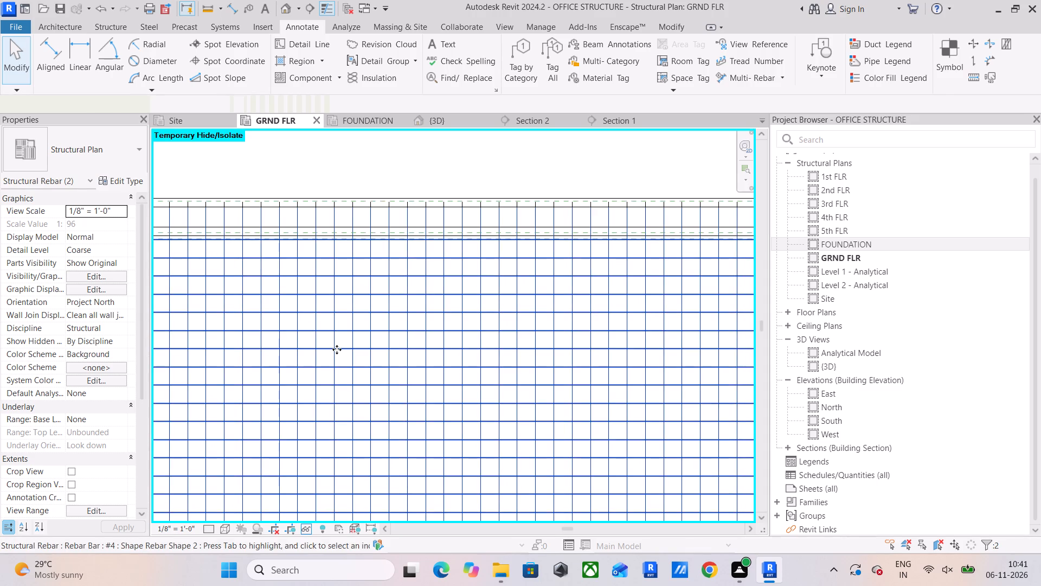
pyautogui.scroll(-8, 337, 315)
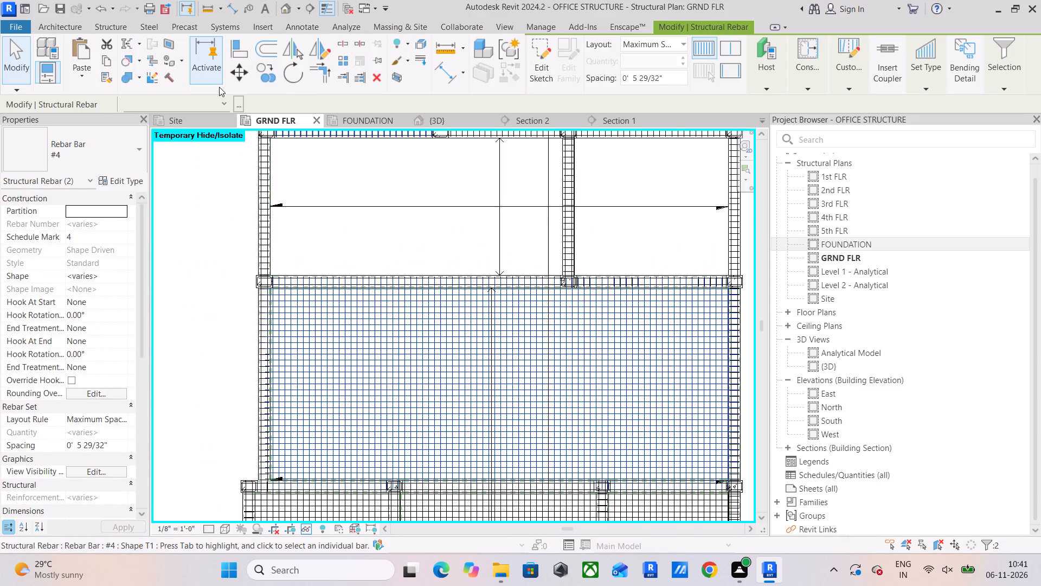
pyautogui.click(269, 67)
pyautogui.scroll(4, 274, 311)
pyautogui.scroll(10, 269, 255)
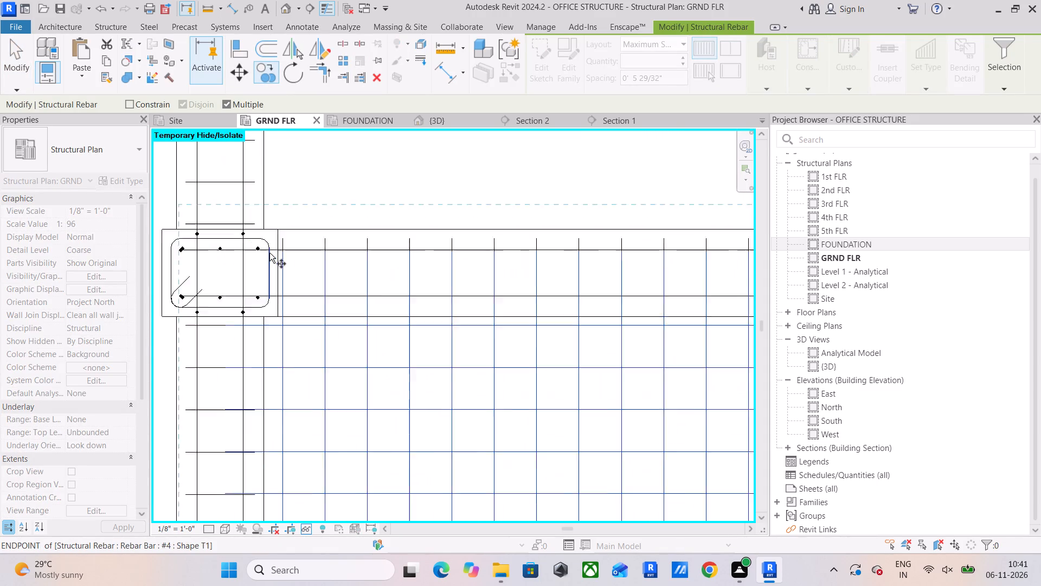
pyautogui.scroll(2, 269, 253)
pyautogui.scroll(4, 239, 215)
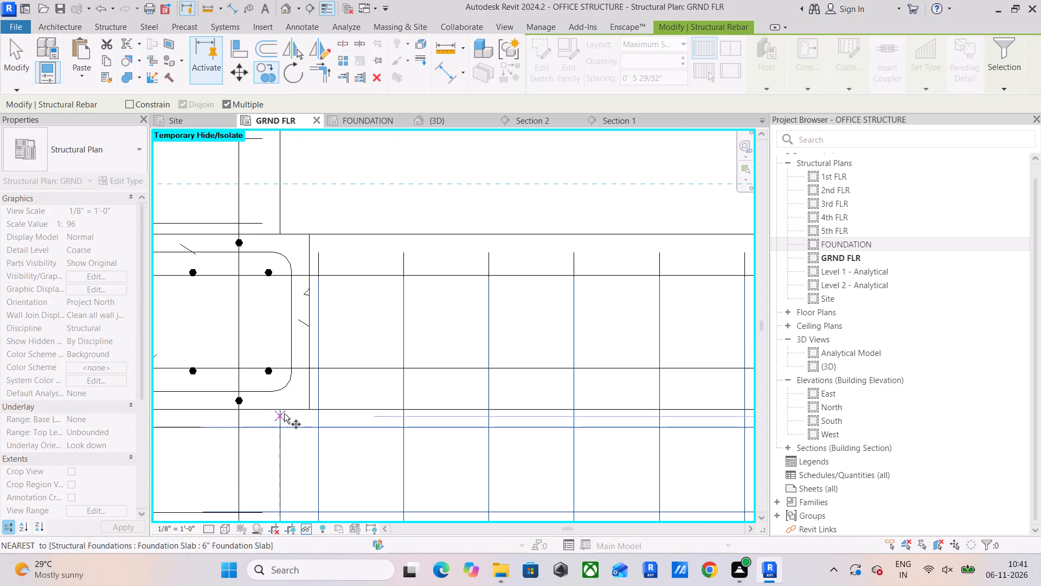
pyautogui.click(281, 407)
pyautogui.scroll(-11, 288, 279)
pyautogui.moveTo(281, 288); pyautogui.dragTo(289, 555, button='middle')
pyautogui.moveTo(307, 289); pyautogui.dragTo(282, 585, button='middle')
pyautogui.scroll(10, 259, 415)
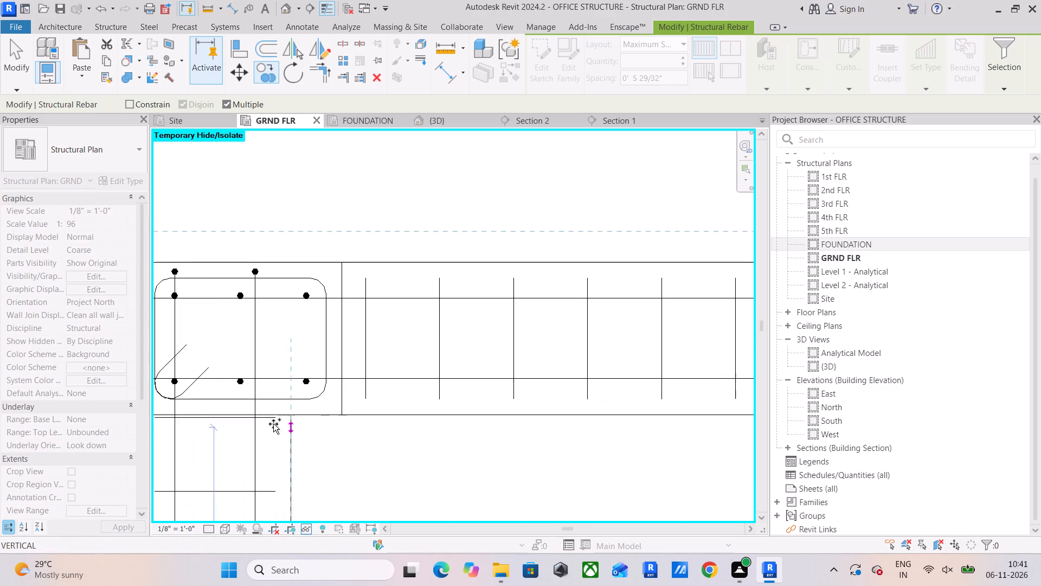
pyautogui.click(291, 418)
pyautogui.scroll(-5, 295, 419)
pyautogui.moveTo(319, 429); pyautogui.dragTo(331, 306, button='middle')
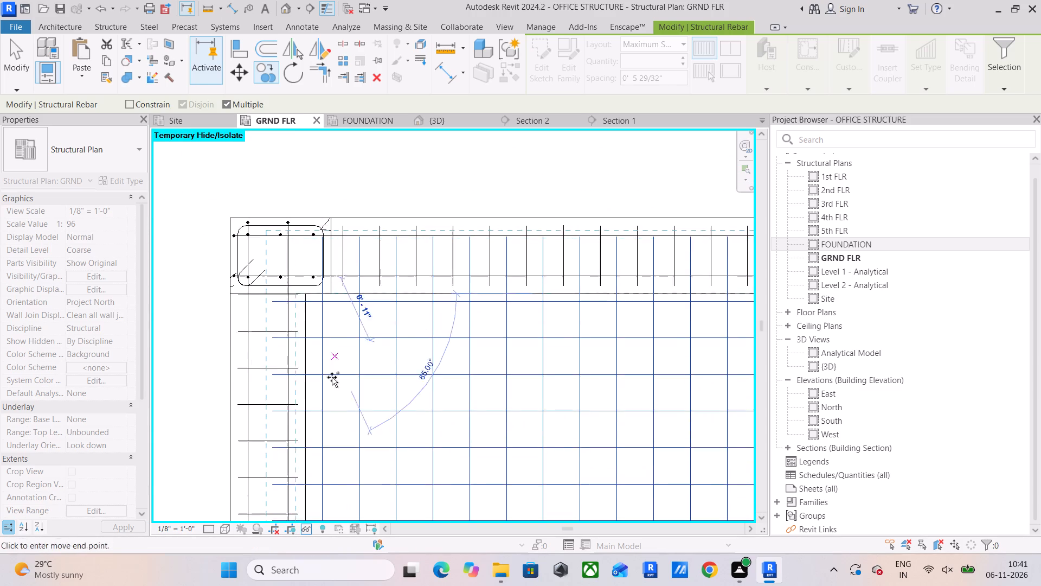
pyautogui.scroll(-5, 332, 377)
pyautogui.moveTo(344, 400); pyautogui.dragTo(370, 214, button='middle')
pyautogui.moveTo(362, 321); pyautogui.dragTo(386, 134, button='middle')
pyautogui.moveTo(385, 320); pyautogui.dragTo(391, 263, button='middle')
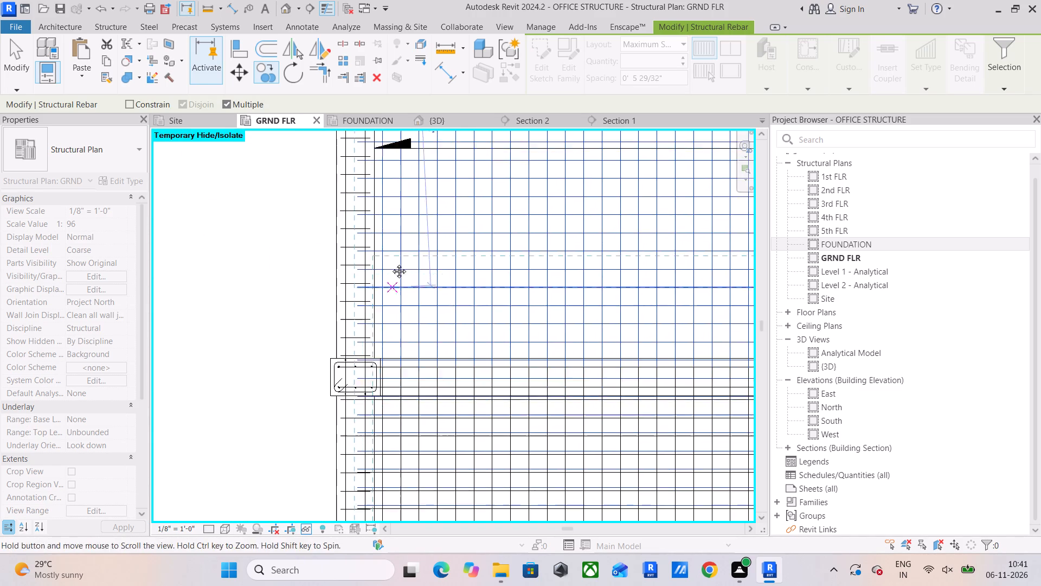
pyautogui.moveTo(391, 263); pyautogui.dragTo(391, 250, button='middle')
pyautogui.press('Escape')
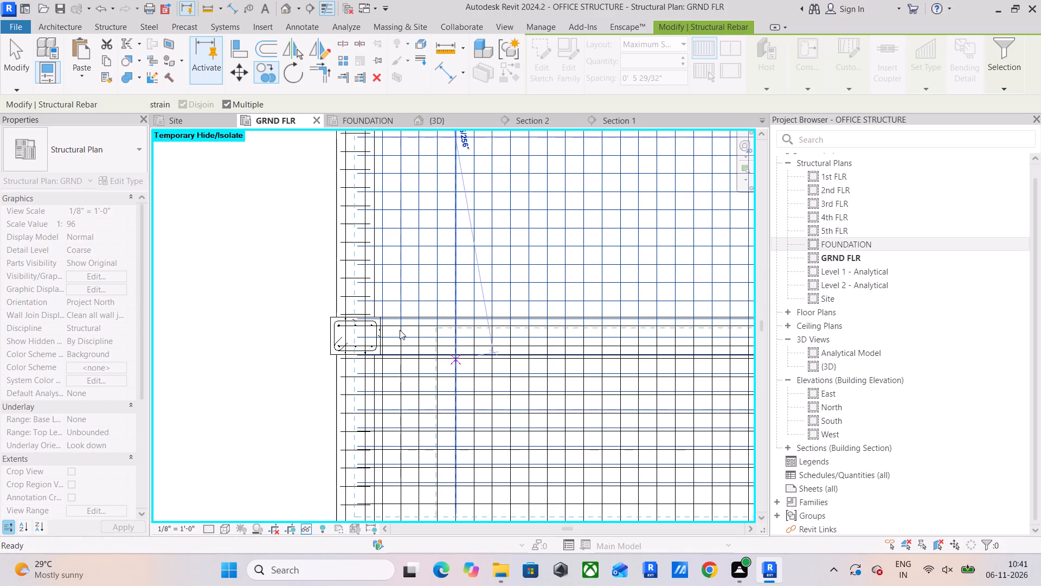
pyautogui.press('Escape')
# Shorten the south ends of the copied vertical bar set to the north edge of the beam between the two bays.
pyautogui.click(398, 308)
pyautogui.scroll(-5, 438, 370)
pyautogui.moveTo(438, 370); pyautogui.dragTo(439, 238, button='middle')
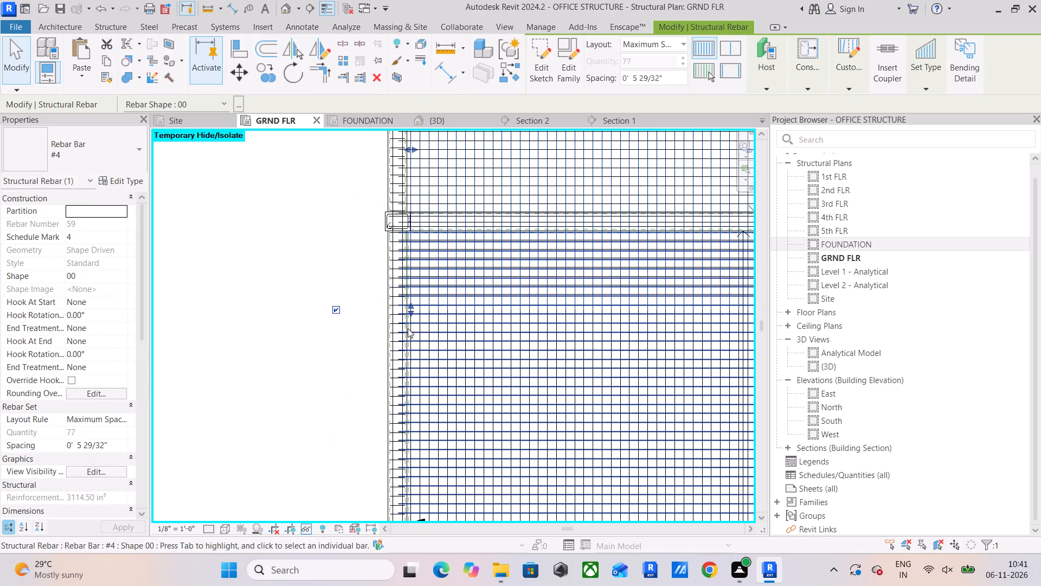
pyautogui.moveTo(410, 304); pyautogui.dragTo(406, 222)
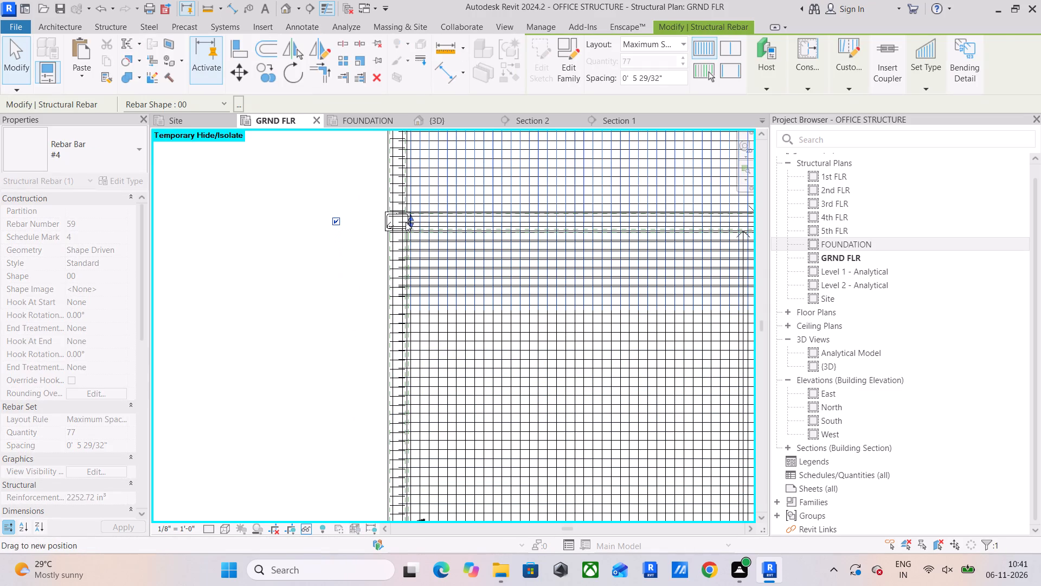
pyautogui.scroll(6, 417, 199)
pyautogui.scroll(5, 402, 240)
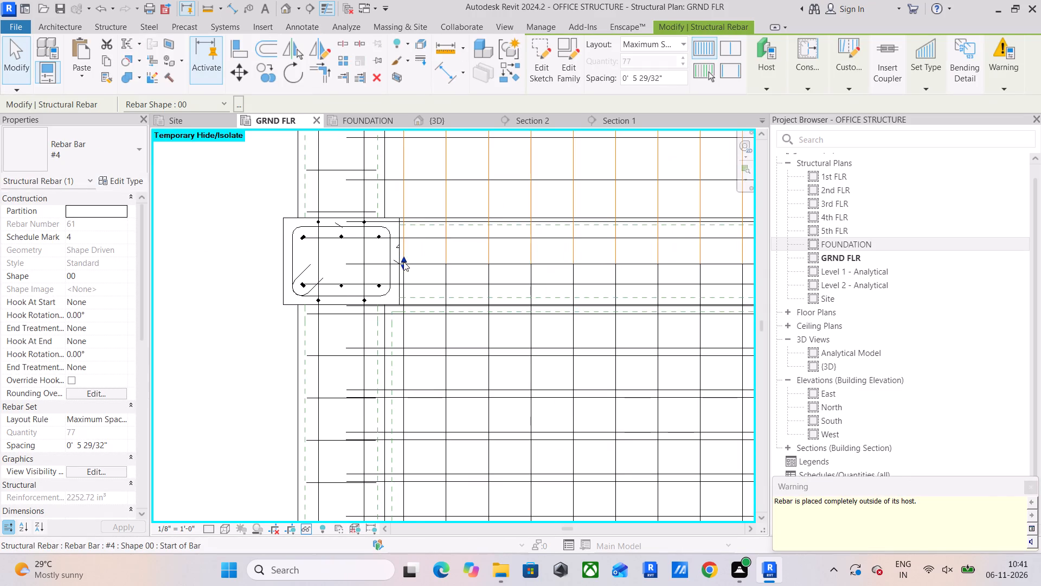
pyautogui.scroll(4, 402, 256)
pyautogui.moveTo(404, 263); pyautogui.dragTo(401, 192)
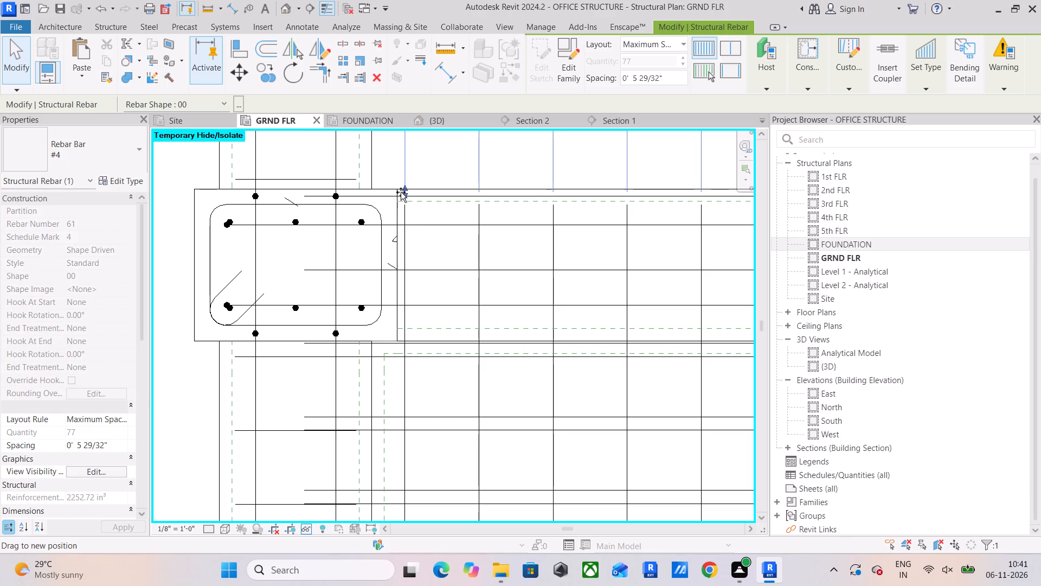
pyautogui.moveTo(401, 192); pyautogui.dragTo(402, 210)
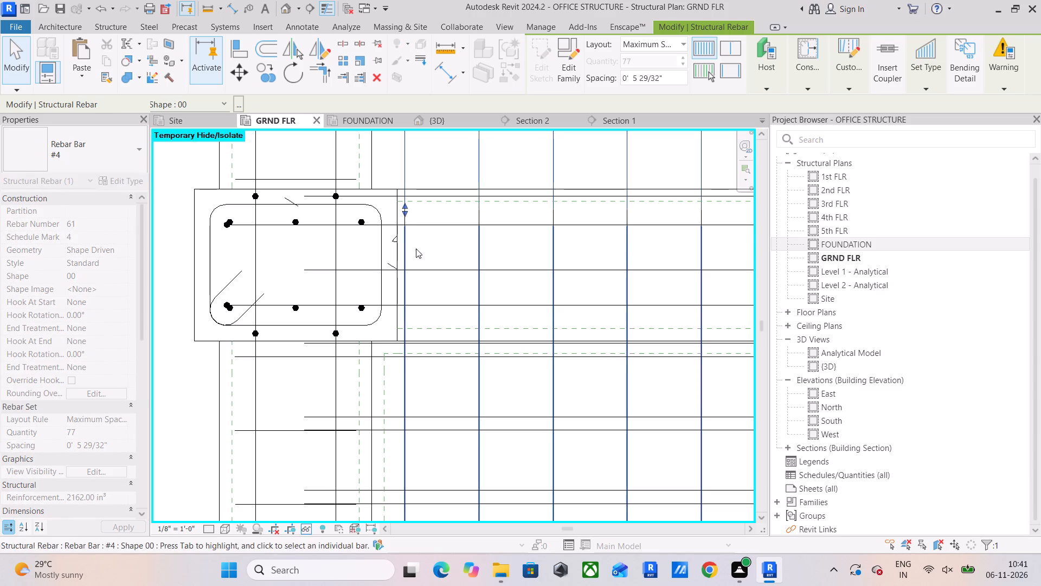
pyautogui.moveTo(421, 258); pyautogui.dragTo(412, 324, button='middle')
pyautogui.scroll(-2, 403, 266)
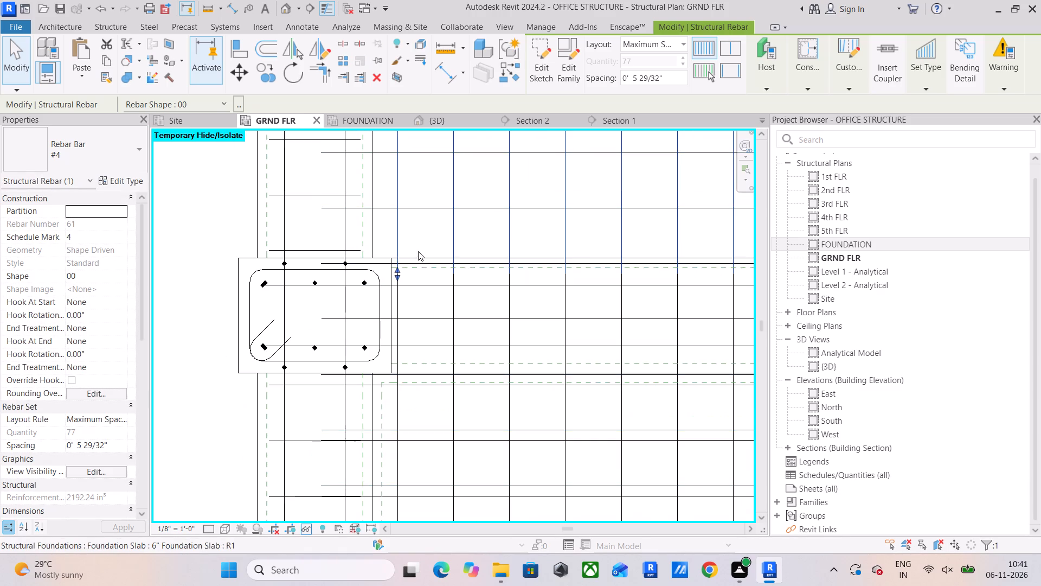
# Reposition the south ends of the north bay's vertical bar set to just past the dividing beam's south face.
pyautogui.click(417, 430)
pyautogui.scroll(-8, 467, 378)
pyautogui.moveTo(491, 378); pyautogui.dragTo(374, 214, button='middle')
pyautogui.moveTo(385, 335); pyautogui.dragTo(396, 455, button='middle')
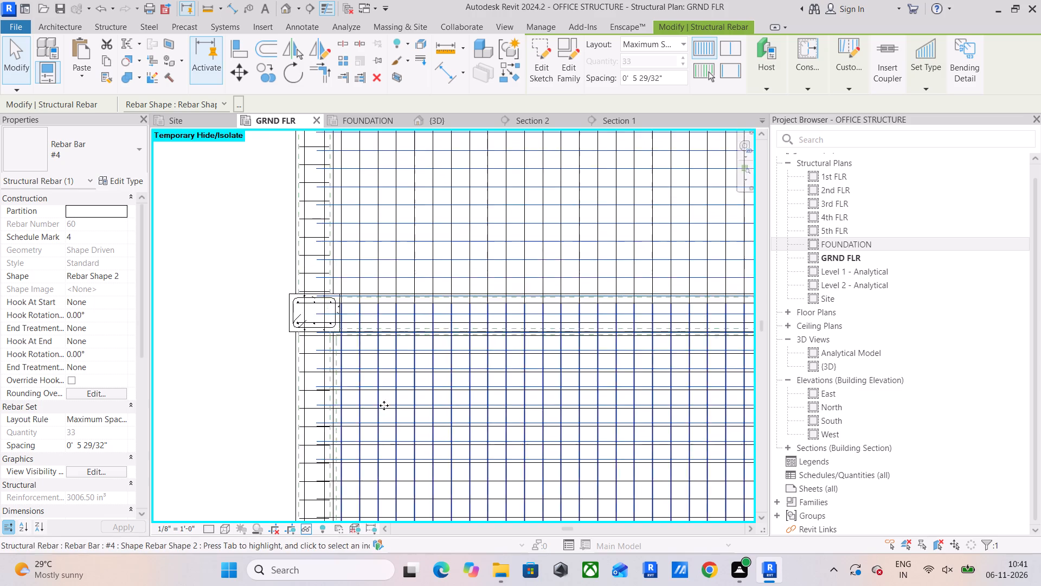
pyautogui.scroll(6, 340, 271)
pyautogui.click(345, 308)
pyautogui.scroll(3, 351, 320)
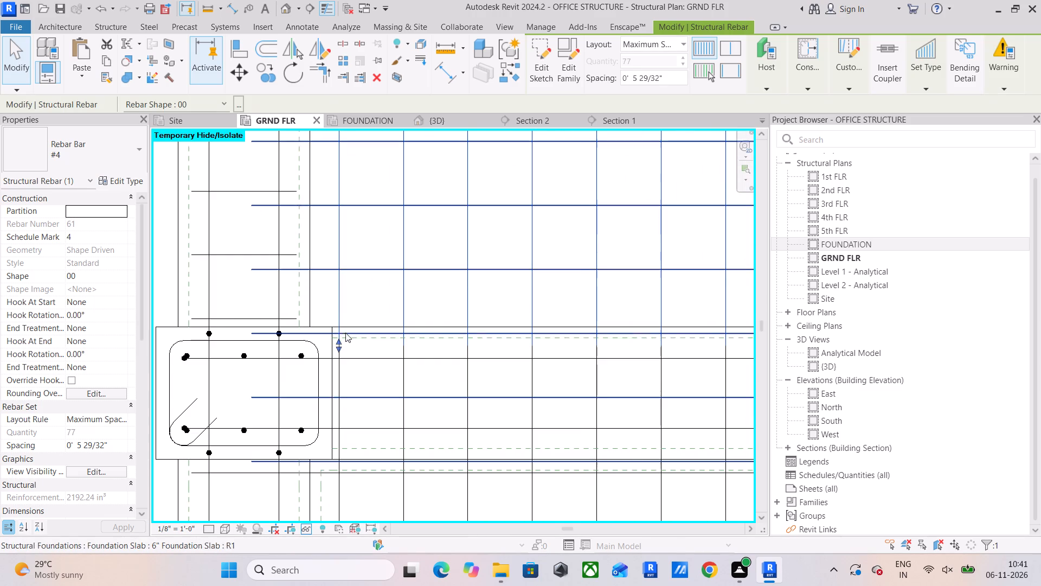
pyautogui.moveTo(337, 339); pyautogui.dragTo(342, 298)
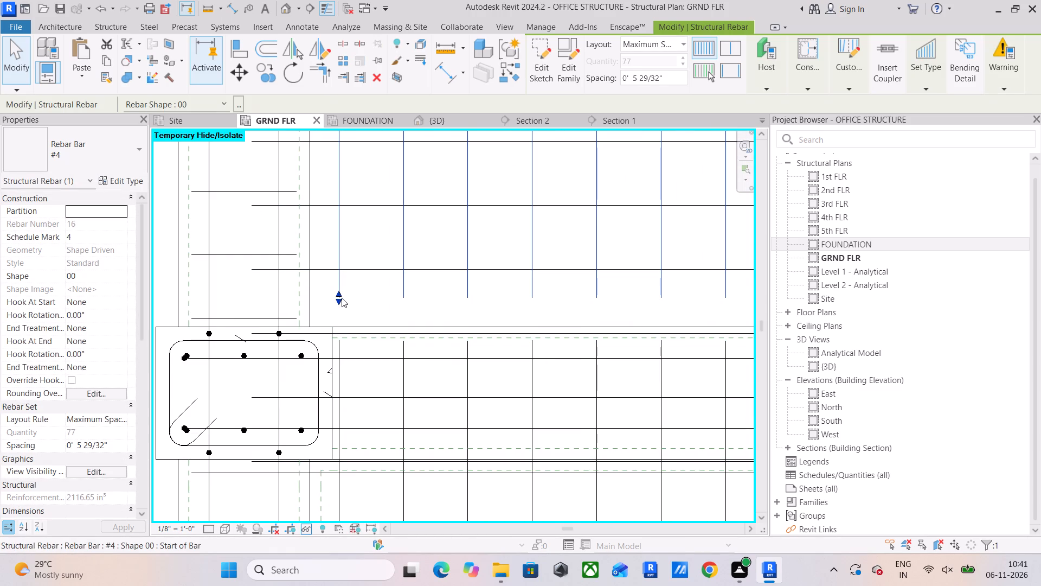
pyautogui.scroll(-5, 326, 294)
pyautogui.scroll(5, 329, 294)
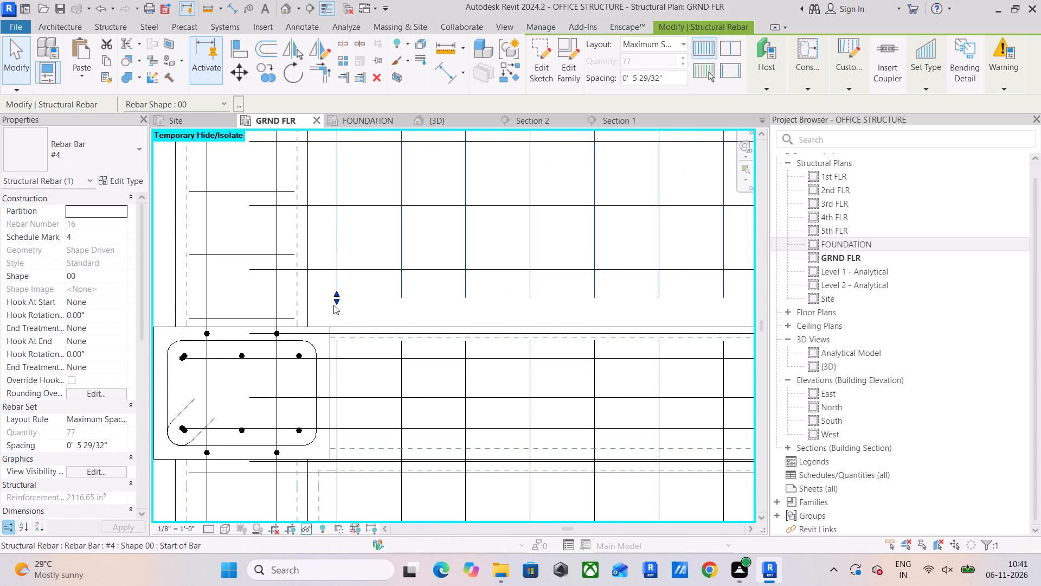
pyautogui.scroll(4, 334, 308)
pyautogui.moveTo(339, 295); pyautogui.dragTo(348, 352)
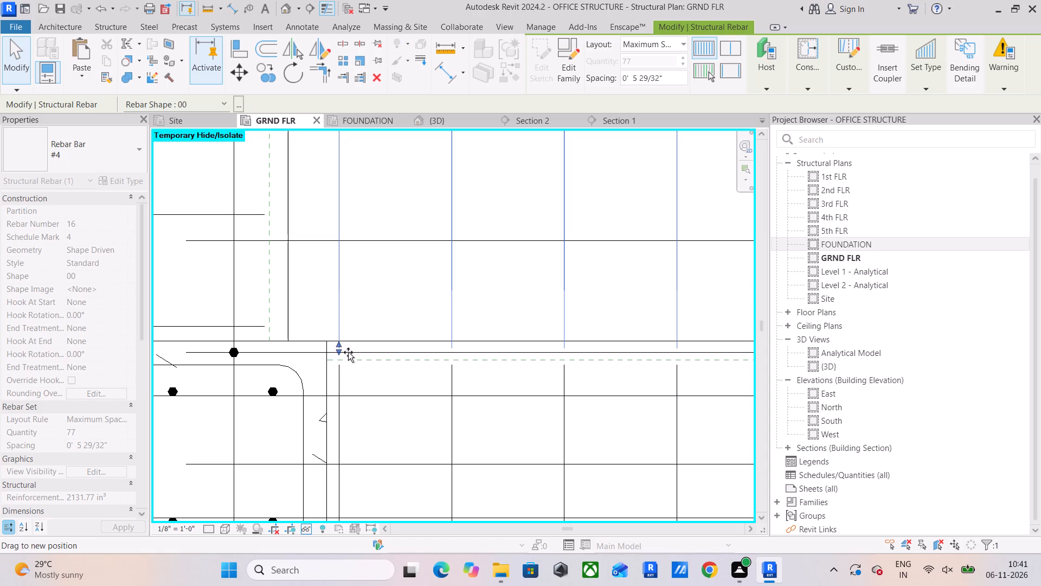
pyautogui.moveTo(348, 352); pyautogui.dragTo(342, 396)
pyautogui.moveTo(342, 396); pyautogui.dragTo(335, 451)
pyautogui.scroll(-3, 335, 451)
pyautogui.moveTo(340, 448); pyautogui.dragTo(362, 277, button='middle')
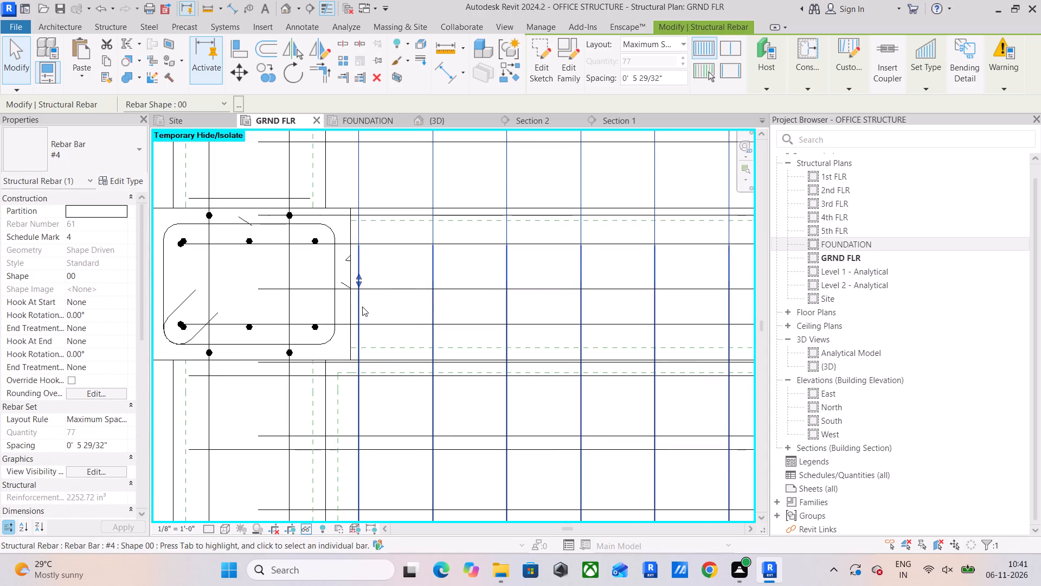
pyautogui.moveTo(356, 289); pyautogui.dragTo(356, 402)
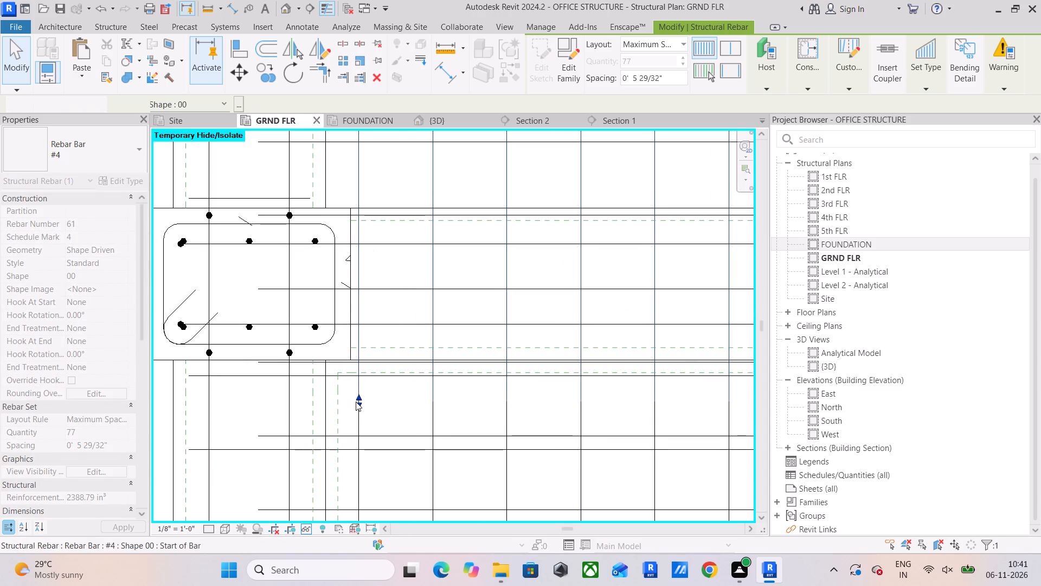
pyautogui.scroll(2, 359, 399)
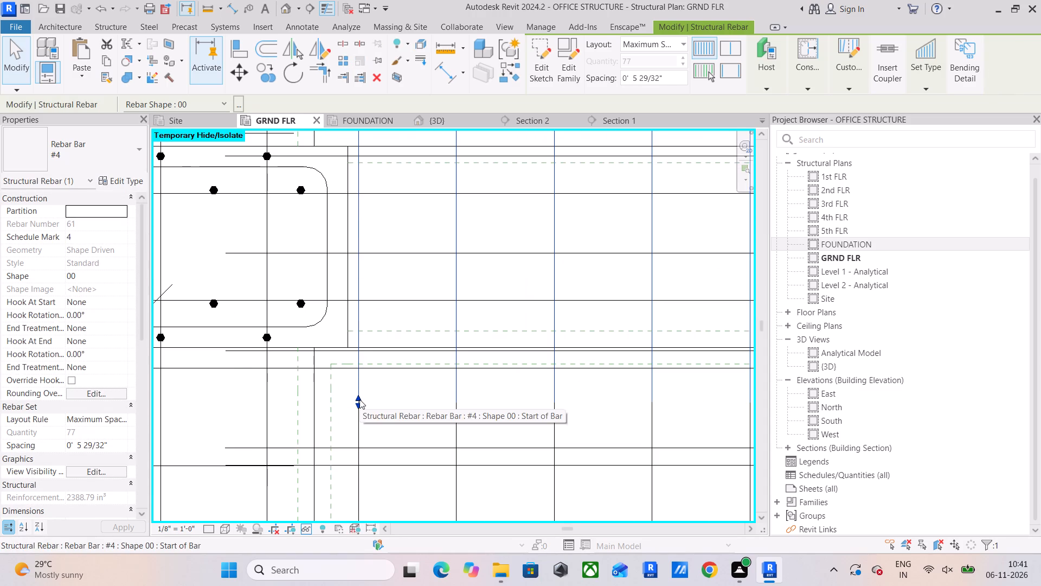
pyautogui.scroll(-4, 363, 388)
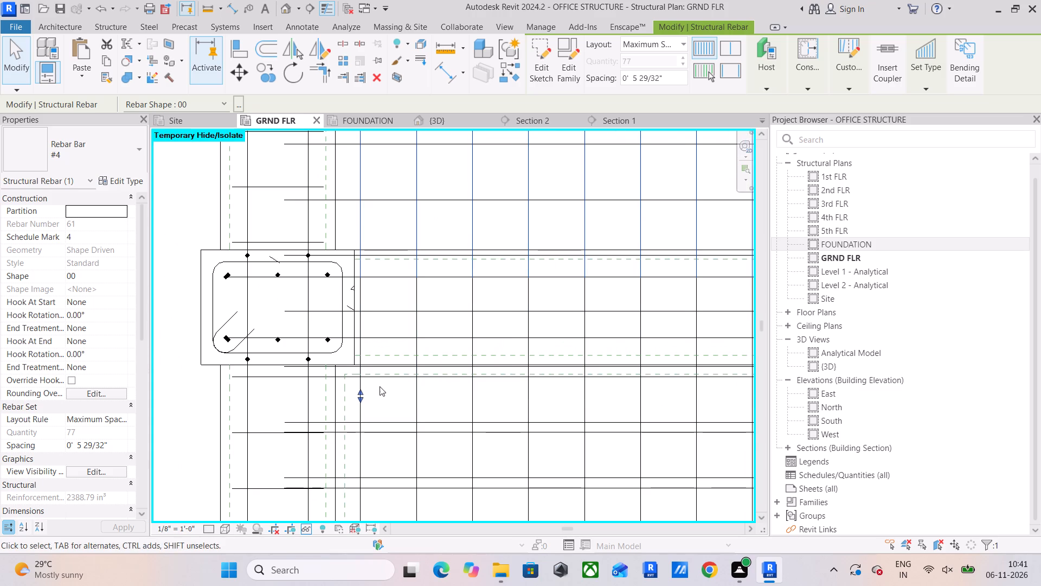
# Pull the south extent of the copied horizontal bar set back to just north of the dividing beam.
pyautogui.click(393, 425)
pyautogui.scroll(-10, 404, 418)
pyautogui.moveTo(416, 419); pyautogui.dragTo(384, 240, button='middle')
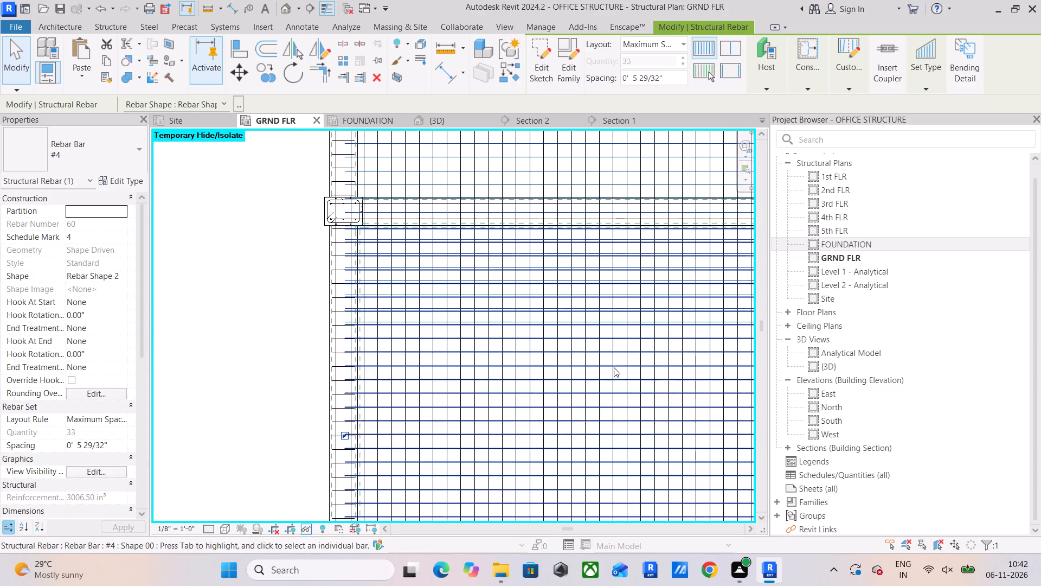
pyautogui.moveTo(597, 372); pyautogui.dragTo(324, 422, button='middle')
pyautogui.moveTo(619, 369); pyautogui.dragTo(622, 256)
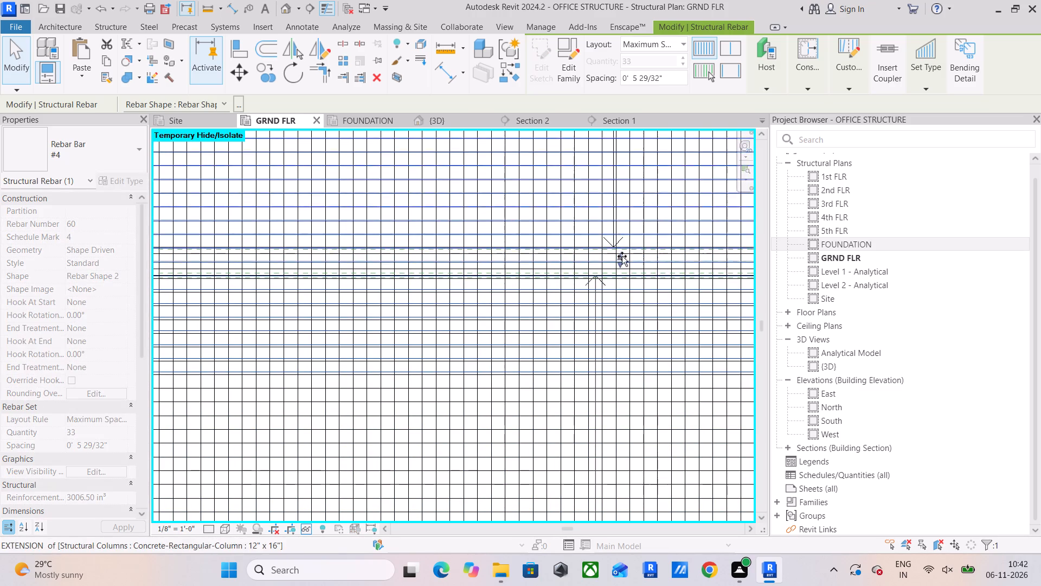
pyautogui.moveTo(622, 256); pyautogui.dragTo(624, 235)
pyautogui.scroll(5, 624, 235)
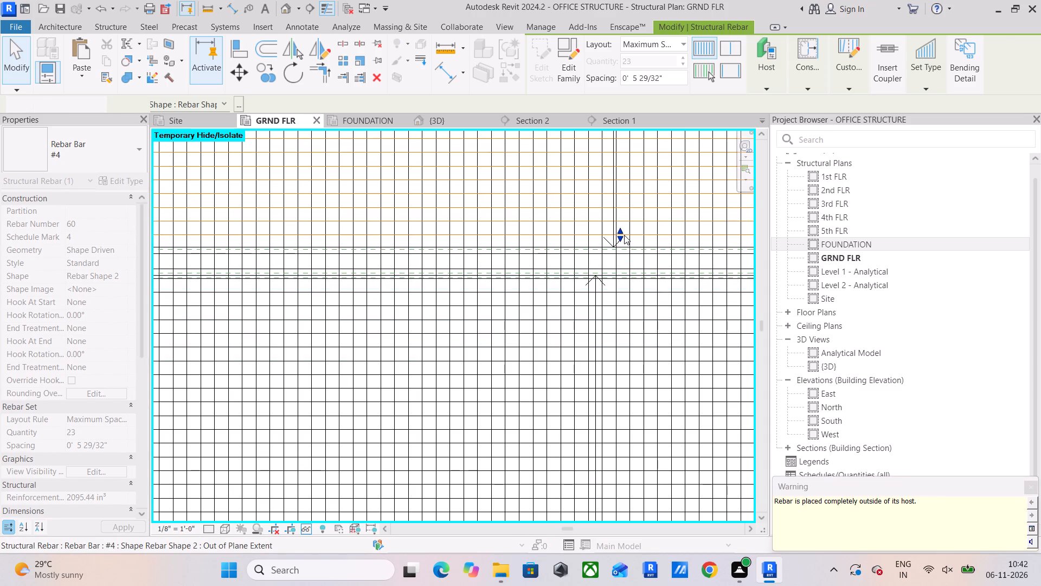
pyautogui.scroll(10, 611, 243)
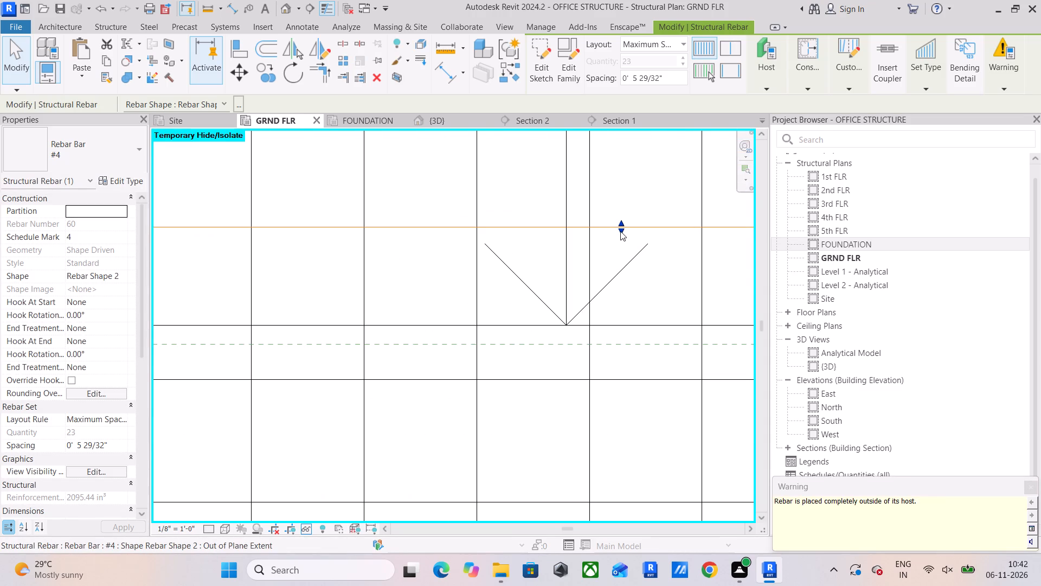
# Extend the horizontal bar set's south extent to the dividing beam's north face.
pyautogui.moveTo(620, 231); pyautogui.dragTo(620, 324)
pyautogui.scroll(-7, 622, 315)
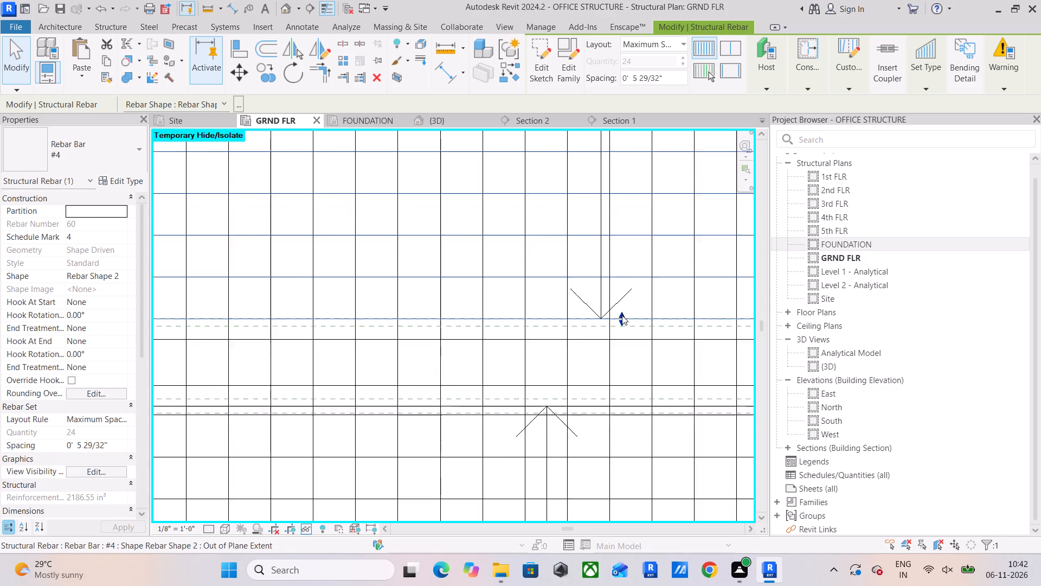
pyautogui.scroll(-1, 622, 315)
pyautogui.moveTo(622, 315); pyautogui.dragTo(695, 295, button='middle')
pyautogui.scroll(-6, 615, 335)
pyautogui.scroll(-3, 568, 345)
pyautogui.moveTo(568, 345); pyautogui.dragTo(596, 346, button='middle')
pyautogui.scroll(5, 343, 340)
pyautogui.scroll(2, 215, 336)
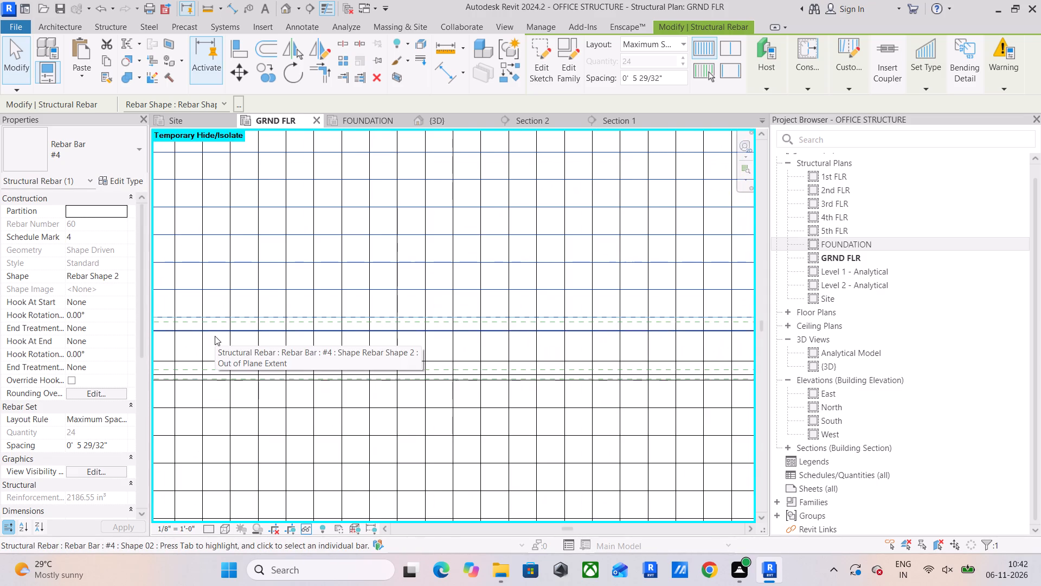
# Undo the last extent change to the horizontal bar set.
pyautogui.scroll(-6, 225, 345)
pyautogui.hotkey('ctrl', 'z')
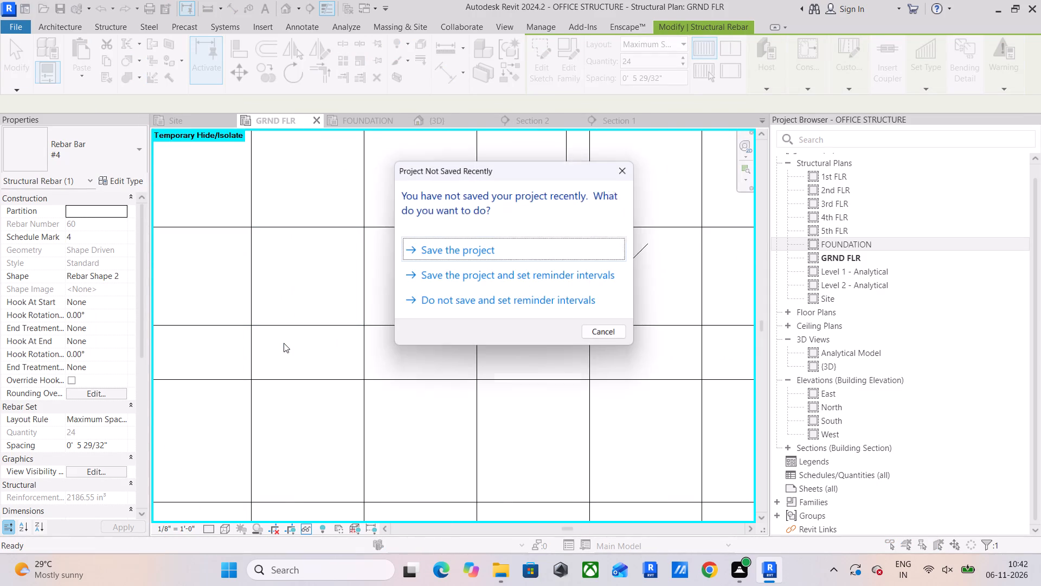
# Save the project.
pyautogui.scroll(-4, 298, 348)
pyautogui.click(467, 250)
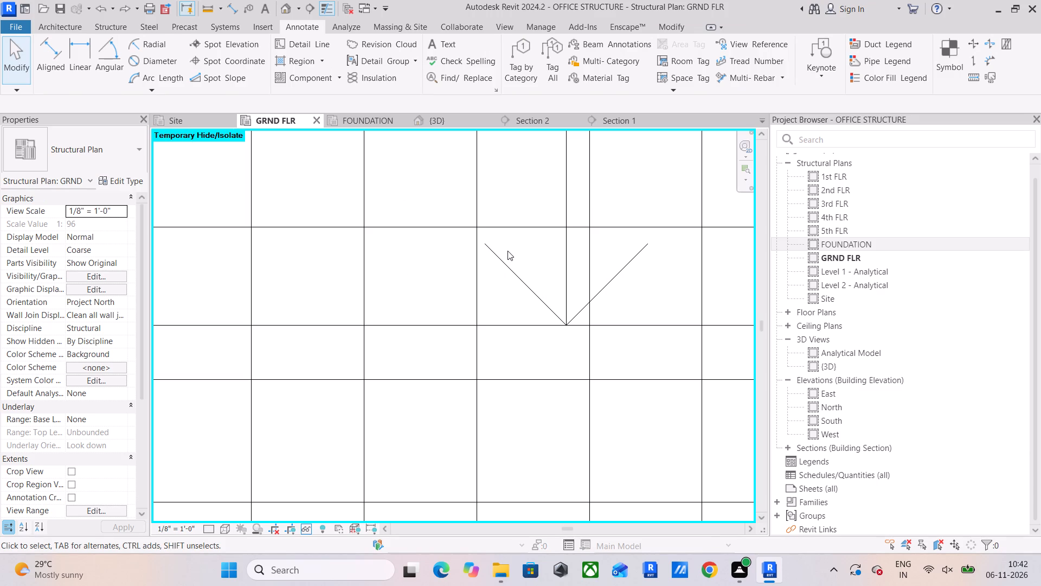
# Pull the east extent of the north bay's north-south #4 bar set back to the interior beam.
pyautogui.scroll(-9, 430, 298)
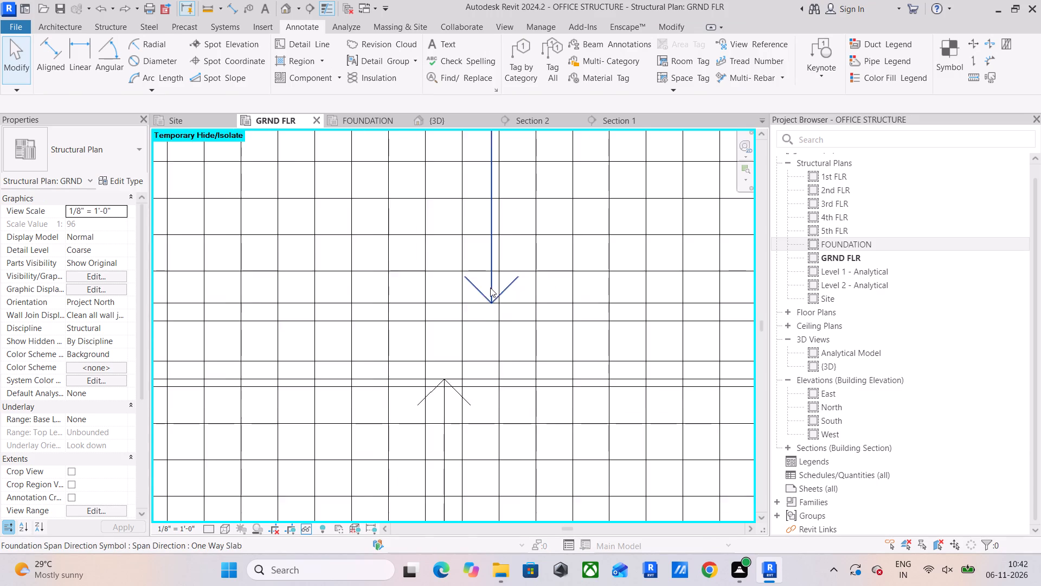
pyautogui.scroll(-4, 490, 288)
pyautogui.moveTo(430, 425); pyautogui.dragTo(257, 439, button='middle')
pyautogui.scroll(-2, 563, 331)
pyautogui.moveTo(529, 340); pyautogui.dragTo(320, 366, button='middle')
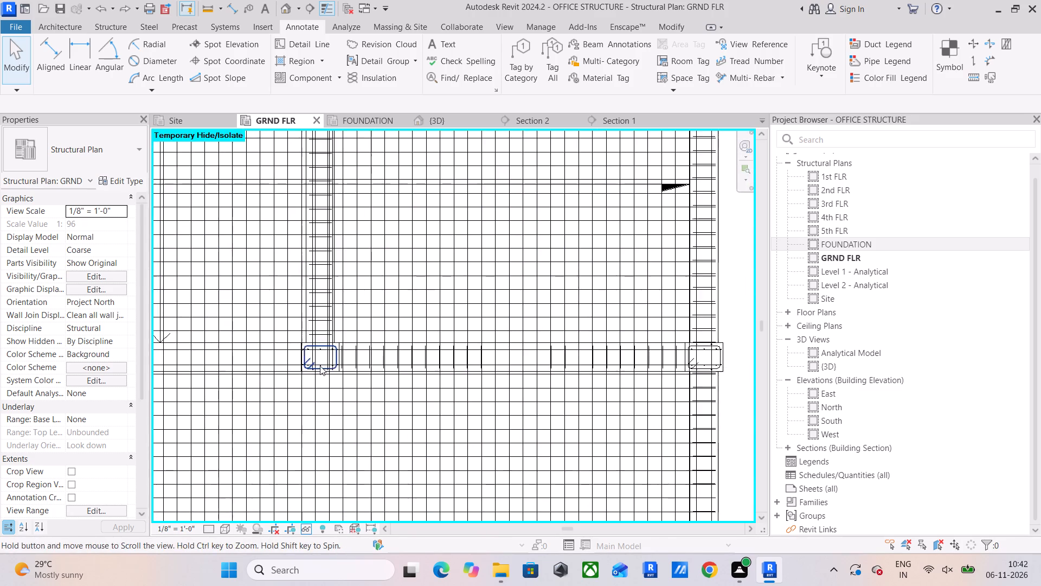
pyautogui.scroll(-4, 486, 318)
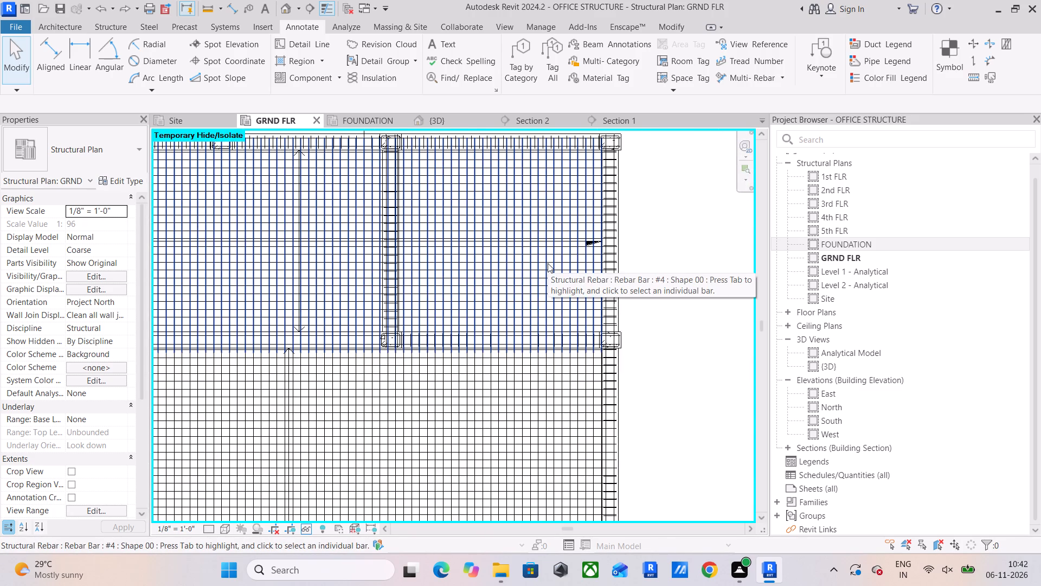
pyautogui.scroll(1, 592, 228)
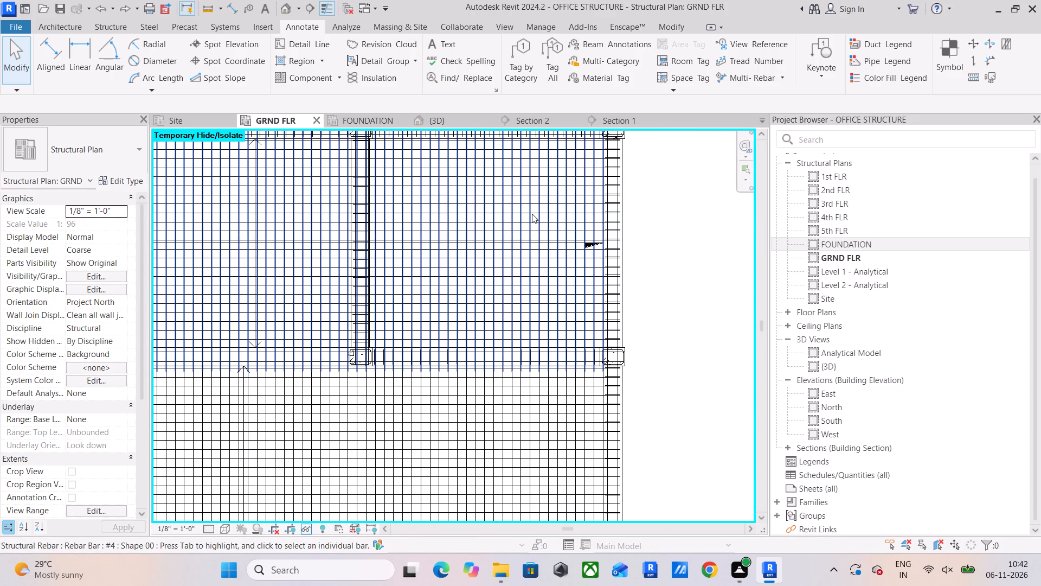
pyautogui.click(531, 214)
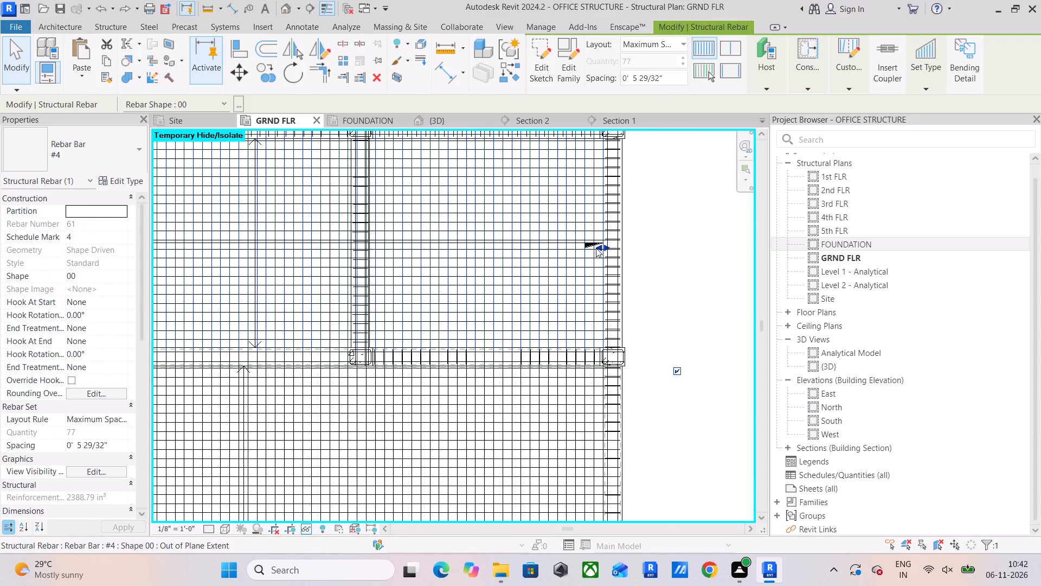
pyautogui.moveTo(596, 248); pyautogui.dragTo(327, 257)
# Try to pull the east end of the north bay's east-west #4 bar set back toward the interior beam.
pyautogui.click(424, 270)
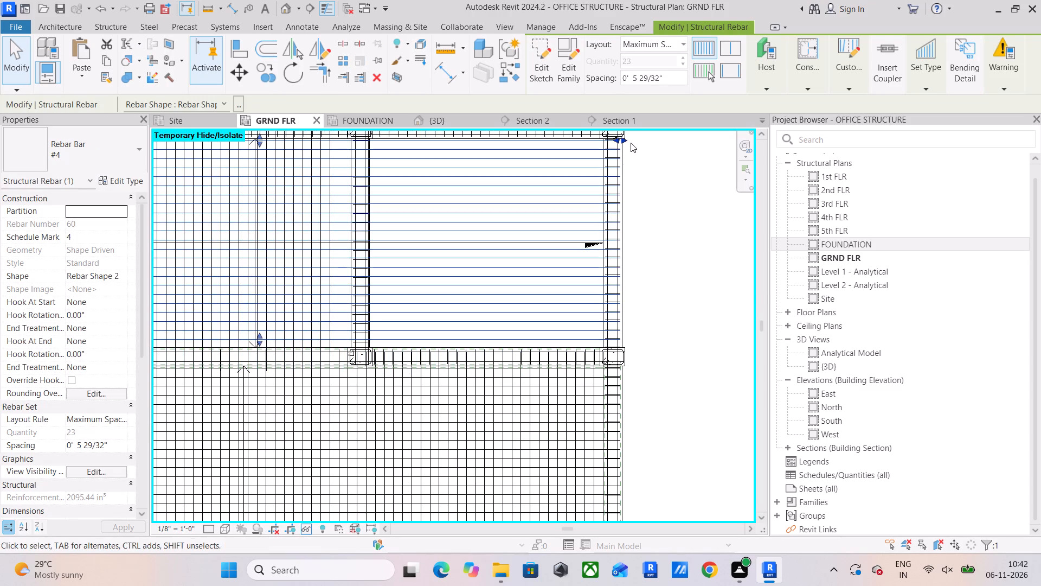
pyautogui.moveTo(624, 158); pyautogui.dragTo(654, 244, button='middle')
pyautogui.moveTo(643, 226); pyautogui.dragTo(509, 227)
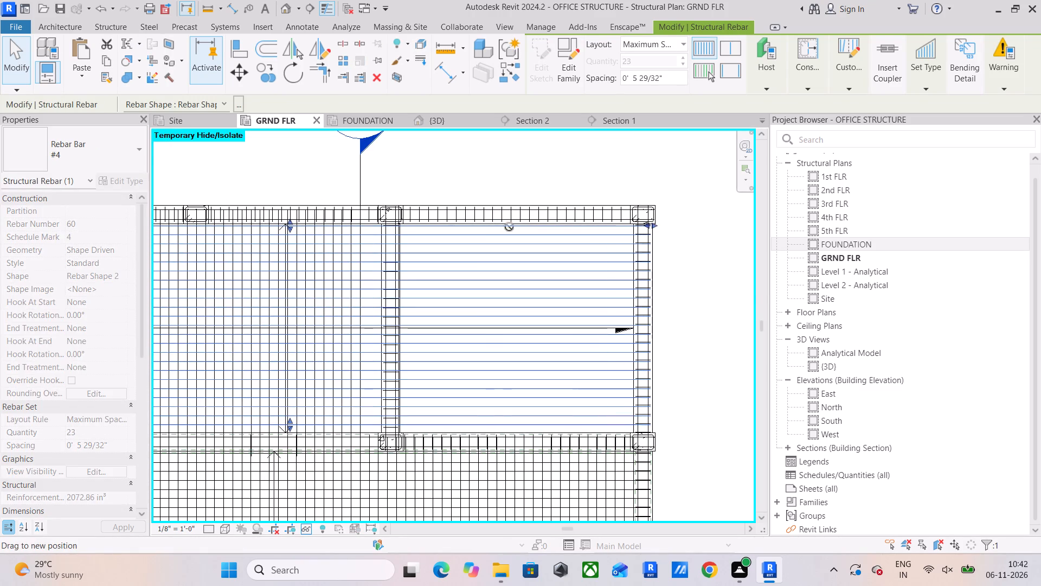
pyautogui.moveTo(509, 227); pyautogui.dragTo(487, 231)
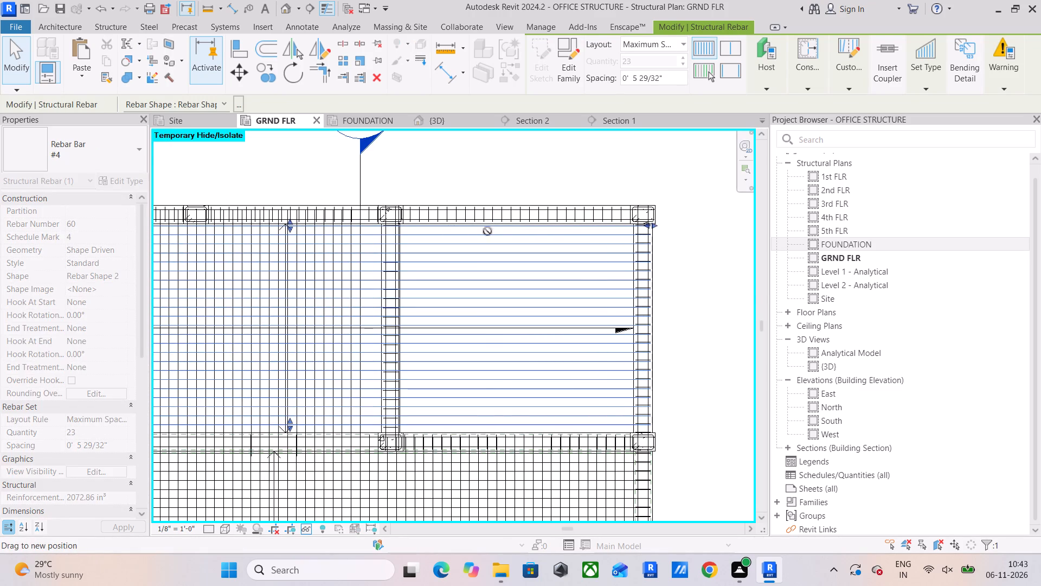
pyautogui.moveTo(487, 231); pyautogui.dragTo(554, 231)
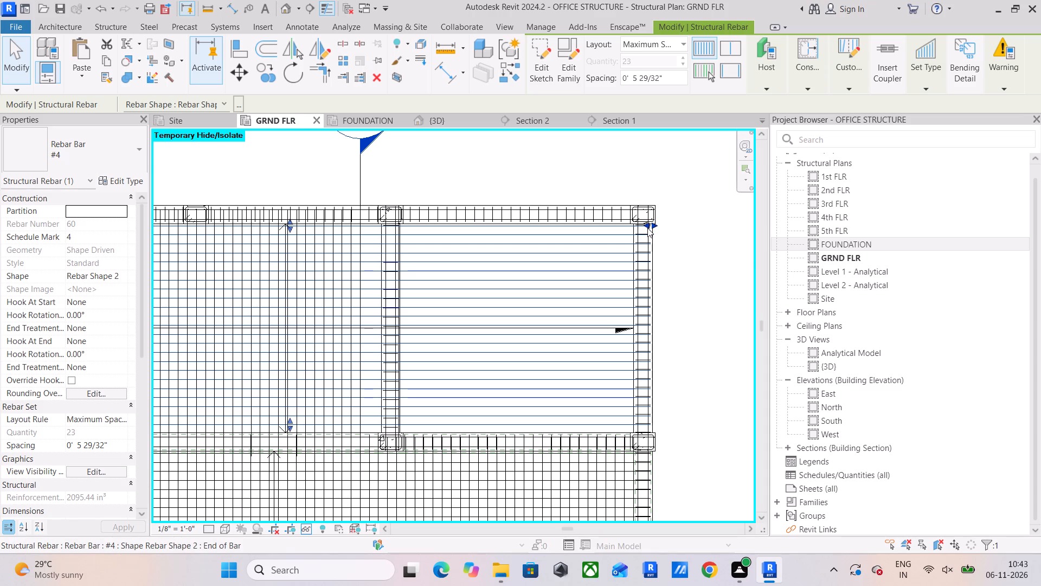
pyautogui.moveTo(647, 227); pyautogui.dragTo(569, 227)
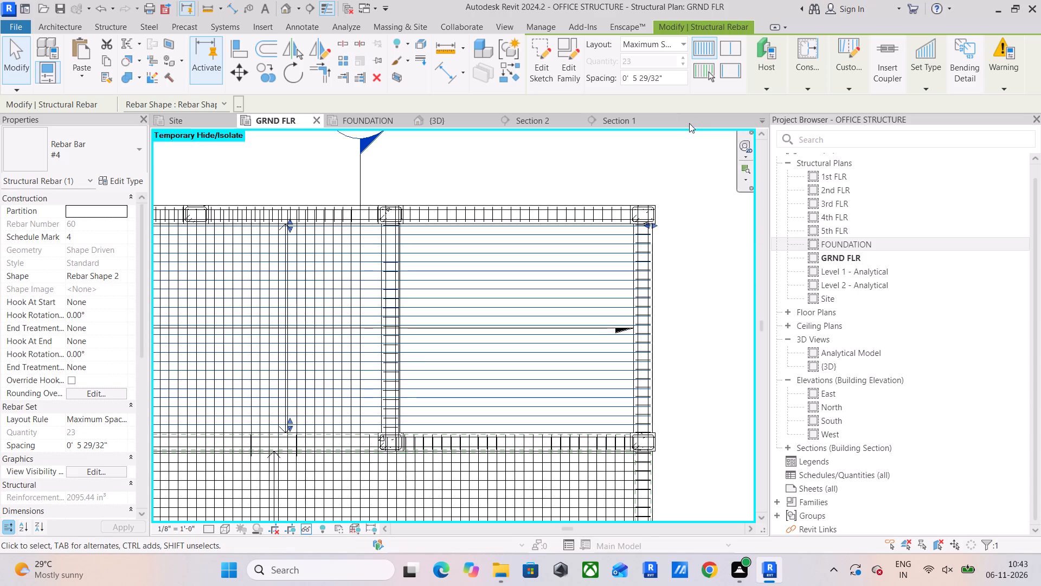
# Isolate the selected east-west bar set with a selection box in 3D and orient the view to Front.
pyautogui.click(397, 80)
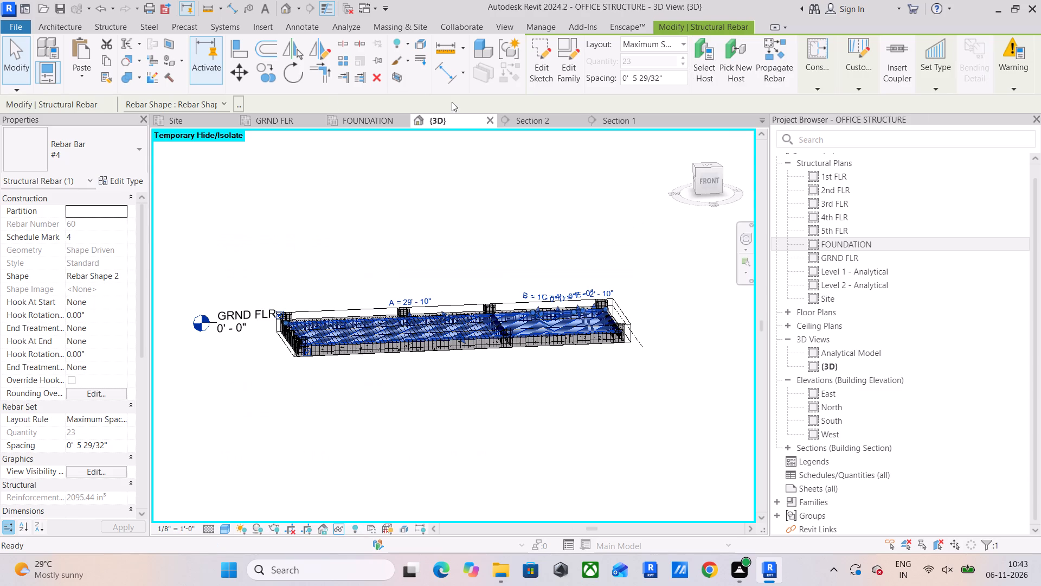
pyautogui.click(468, 417)
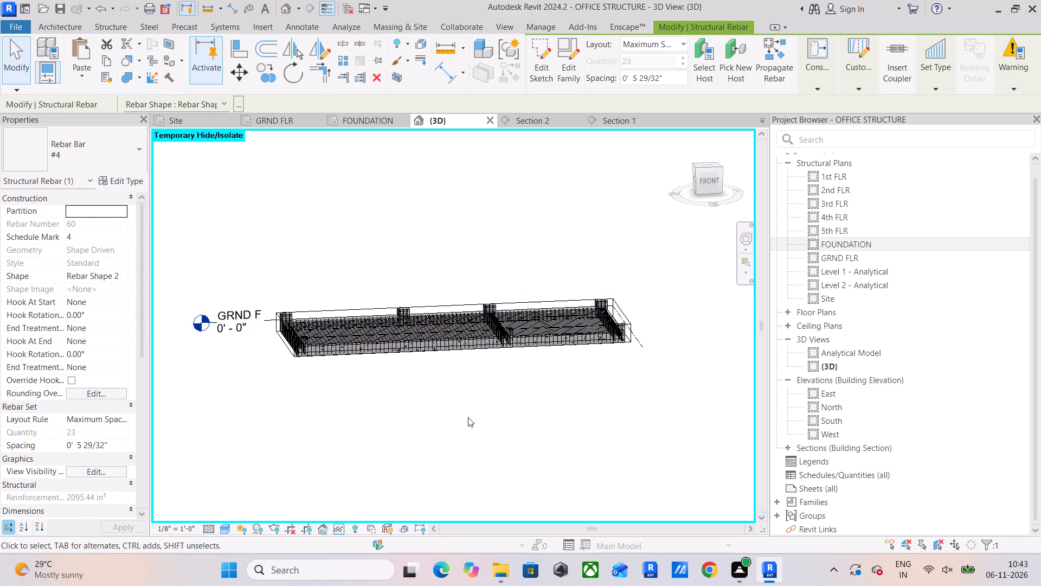
pyautogui.scroll(5, 357, 345)
pyautogui.scroll(5, 297, 333)
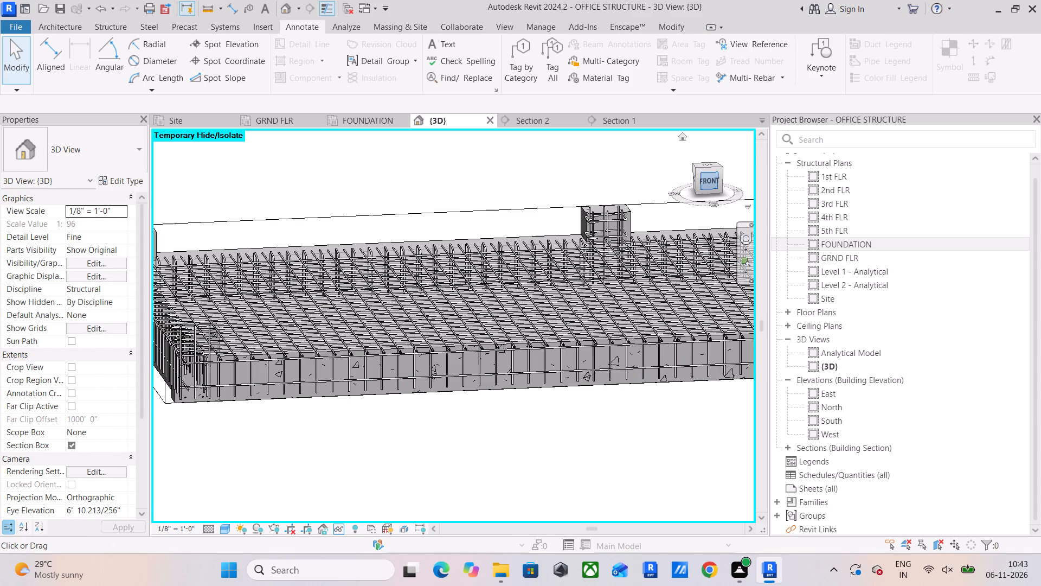
pyautogui.click(711, 186)
# Temporarily hide the #4 T1 stirrup sets in the westernmost beam span.
pyautogui.scroll(6, 512, 349)
pyautogui.scroll(5, 271, 339)
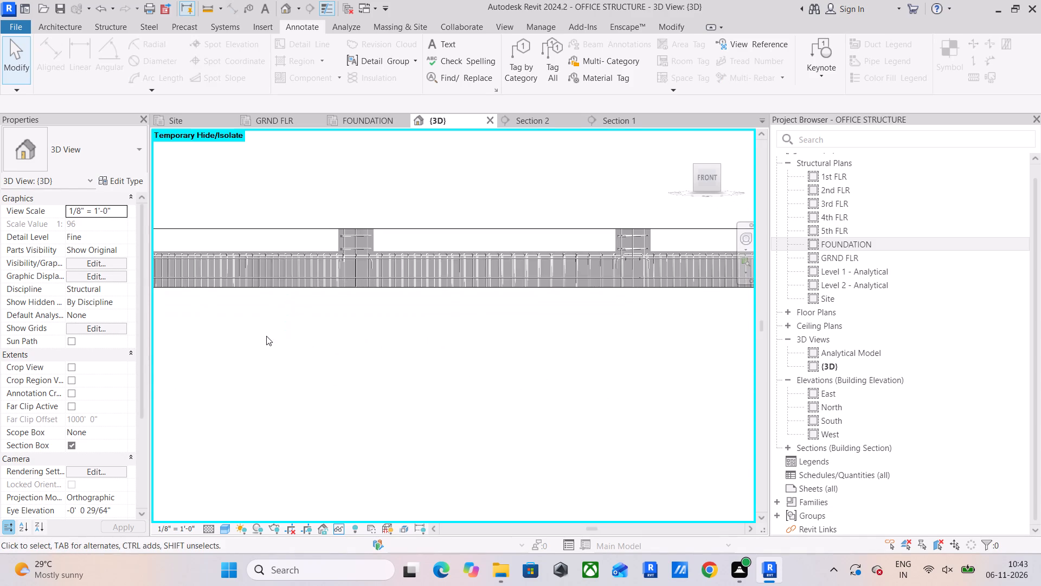
pyautogui.moveTo(269, 336); pyautogui.dragTo(430, 366, button='middle')
pyautogui.moveTo(322, 337); pyautogui.dragTo(452, 367, button='middle')
pyautogui.scroll(6, 316, 311)
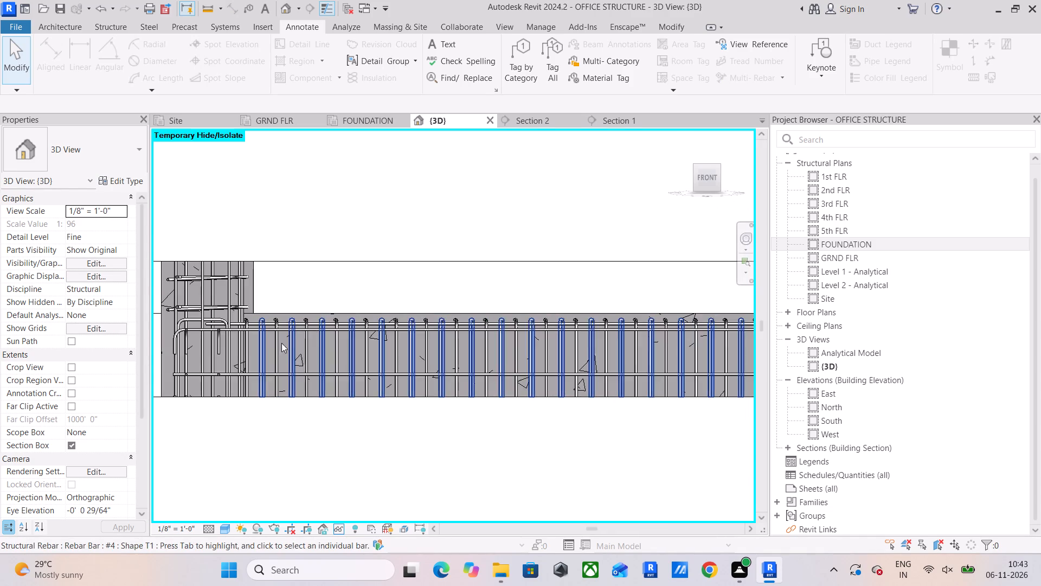
pyautogui.scroll(5, 290, 329)
pyautogui.click(289, 368)
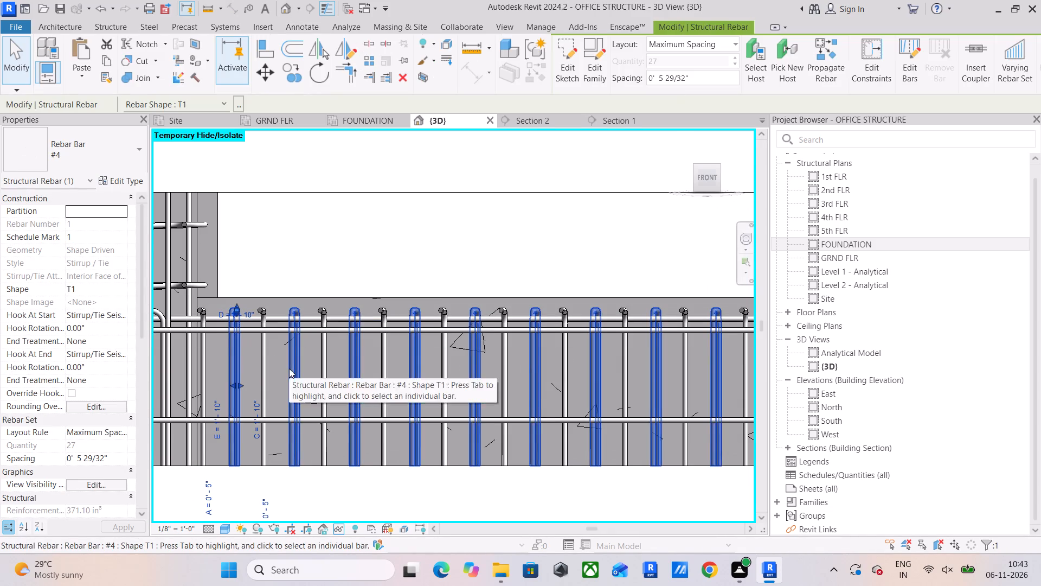
pyautogui.scroll(-4, 289, 368)
pyautogui.moveTo(316, 371); pyautogui.dragTo(370, 381, button='middle')
pyautogui.press('h')
pyautogui.press('h')
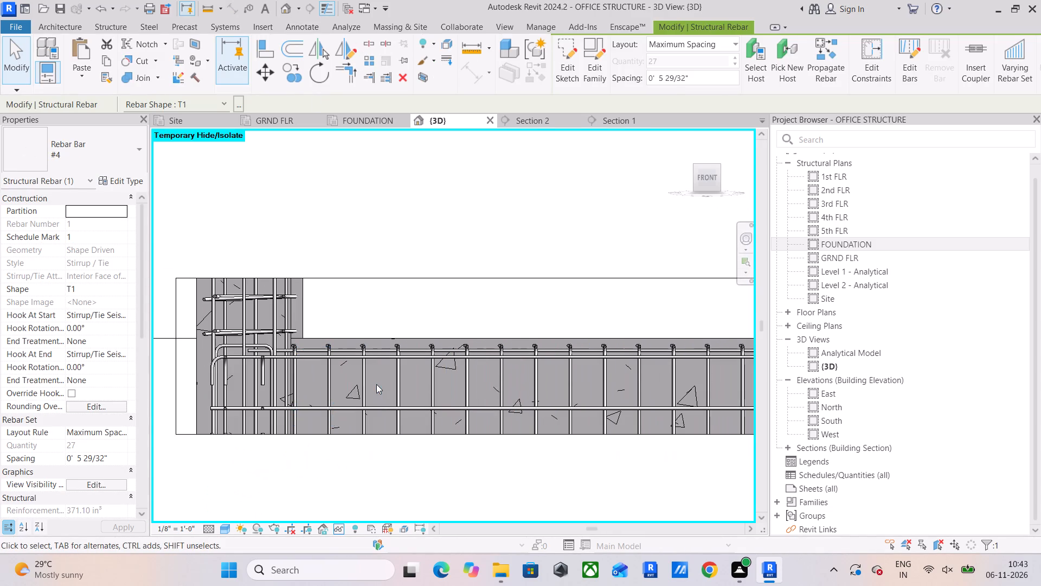
pyautogui.click(362, 381)
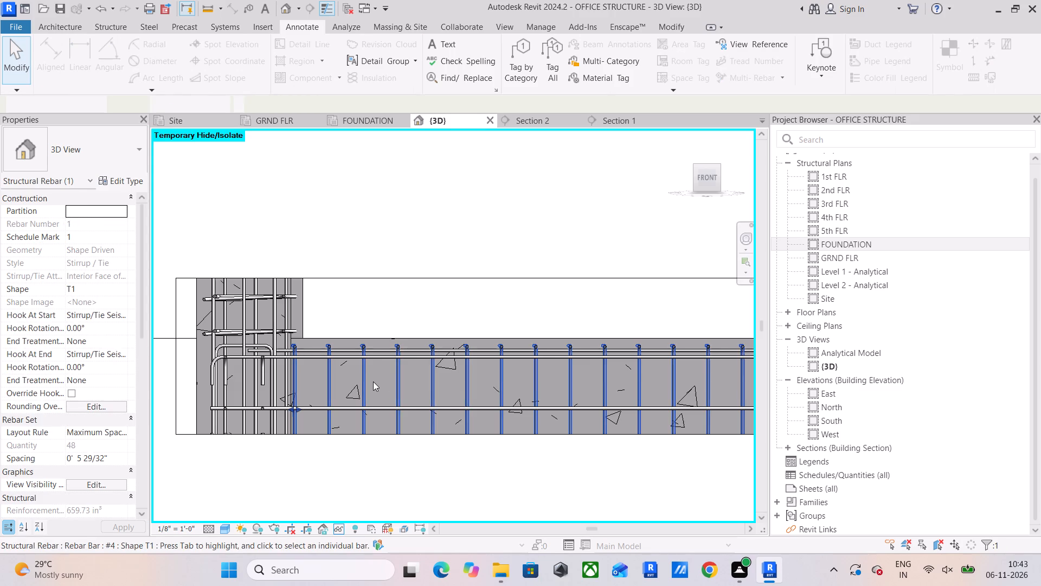
pyautogui.write('HH')
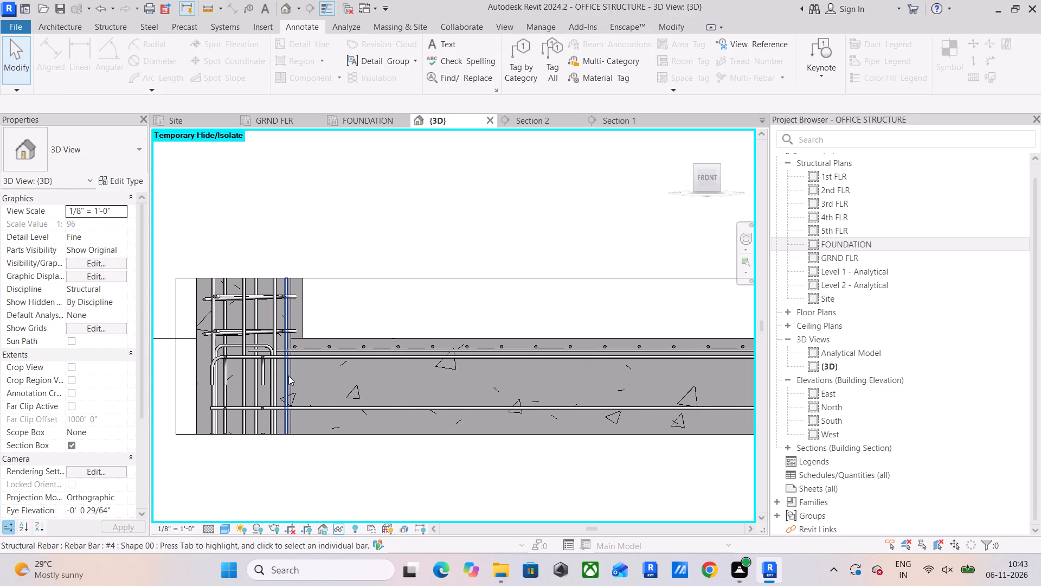
# Temporarily hide the hooked #4 top bar and the straight bottom bars of the westernmost beam span.
pyautogui.moveTo(318, 378); pyautogui.dragTo(294, 398)
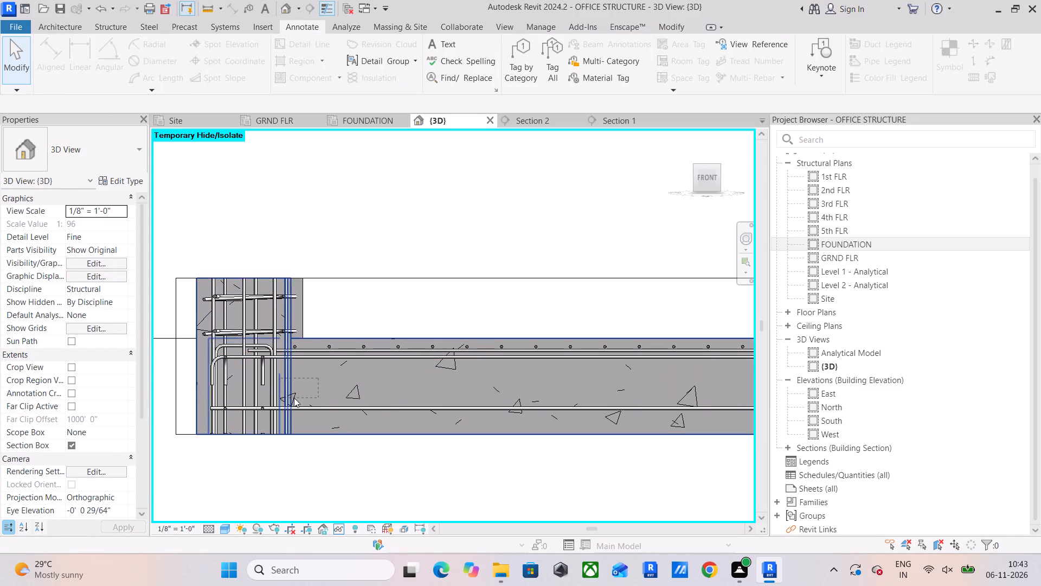
pyautogui.moveTo(294, 398); pyautogui.dragTo(352, 398)
pyautogui.click(342, 360)
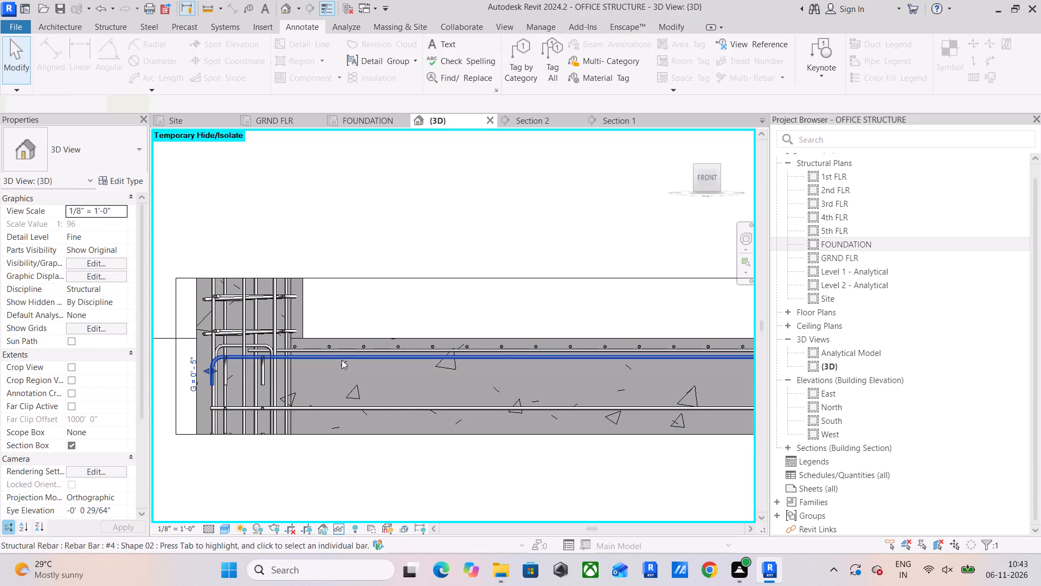
pyautogui.write('HH')
pyautogui.click(358, 402)
pyautogui.write('HH')
pyautogui.scroll(-1, 418, 390)
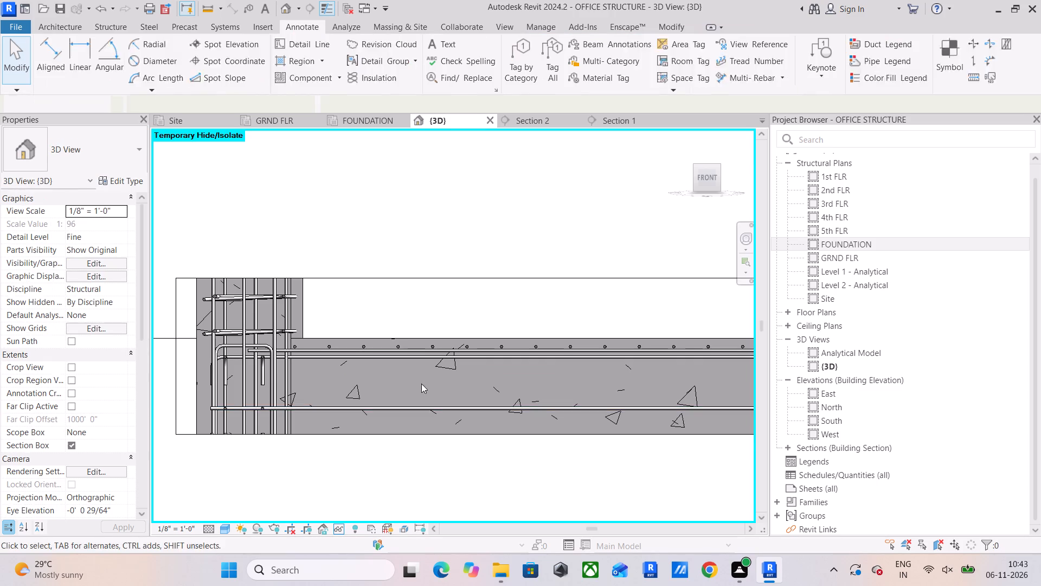
pyautogui.scroll(-2, 421, 384)
pyautogui.moveTo(434, 401); pyautogui.dragTo(358, 411, button='middle')
pyautogui.click(360, 406)
pyautogui.press('h')
pyautogui.press('h')
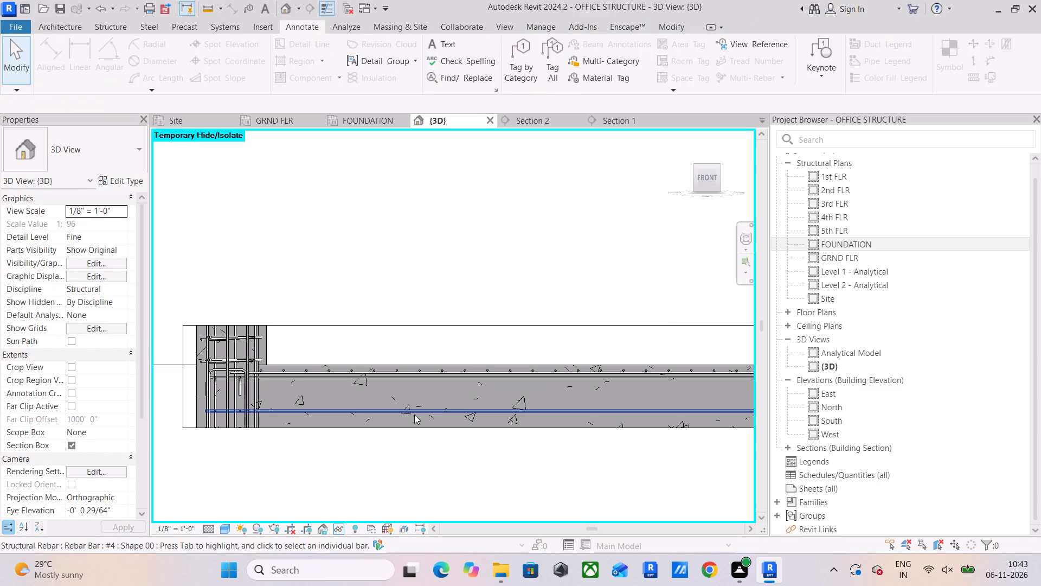
pyautogui.click(414, 410)
pyautogui.write('HH')
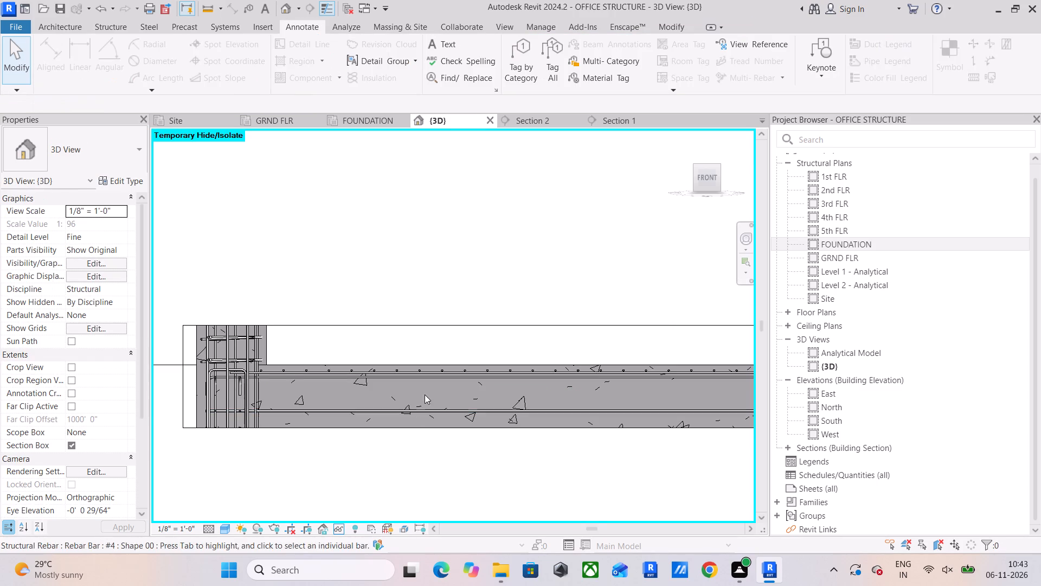
pyautogui.moveTo(425, 393); pyautogui.dragTo(409, 418)
pyautogui.write('HH')
# Temporarily hide the #4 stirrups and bottom bars in the beam span east of the next column.
pyautogui.moveTo(496, 419); pyautogui.dragTo(123, 429, button='middle')
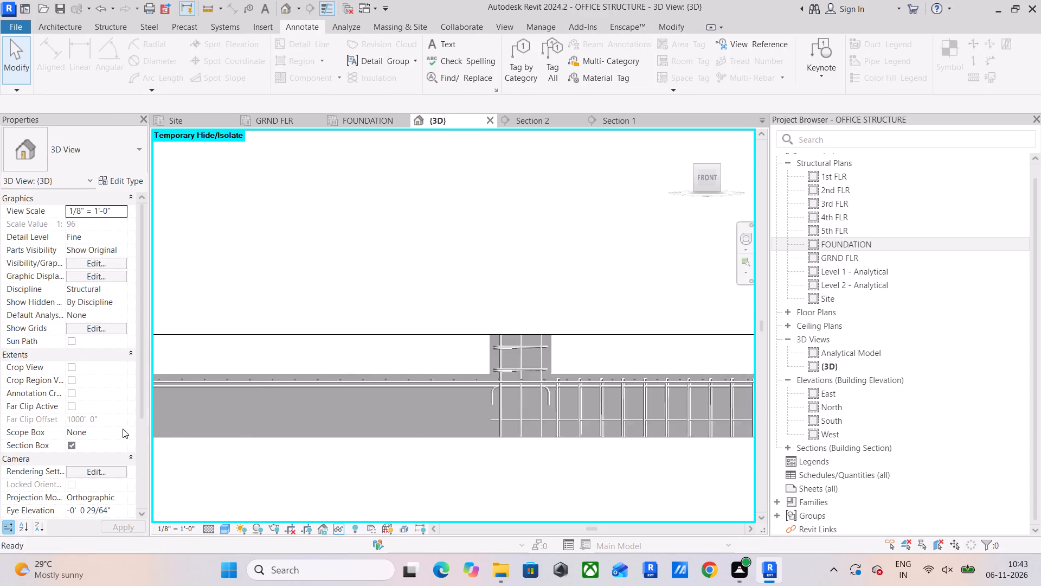
pyautogui.scroll(2, 539, 411)
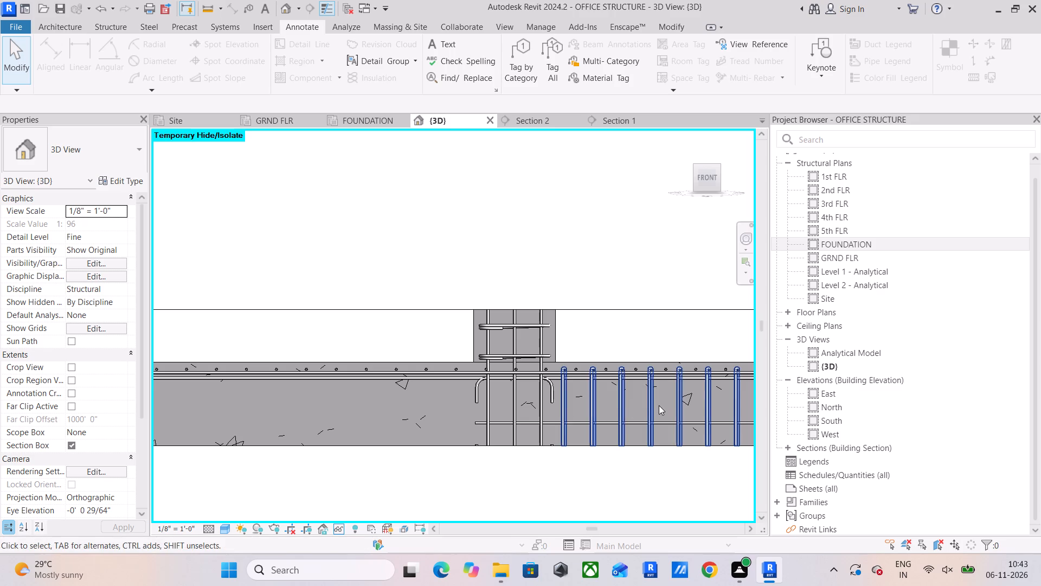
pyautogui.click(656, 402)
pyautogui.write('HH')
pyautogui.moveTo(637, 405); pyautogui.dragTo(614, 433)
pyautogui.press('h')
pyautogui.press('h')
# Temporarily hide the remaining hooked #4 top beam bars on both sides of that column.
pyautogui.moveTo(644, 418); pyautogui.dragTo(522, 446, button='middle')
pyautogui.scroll(8, 521, 417)
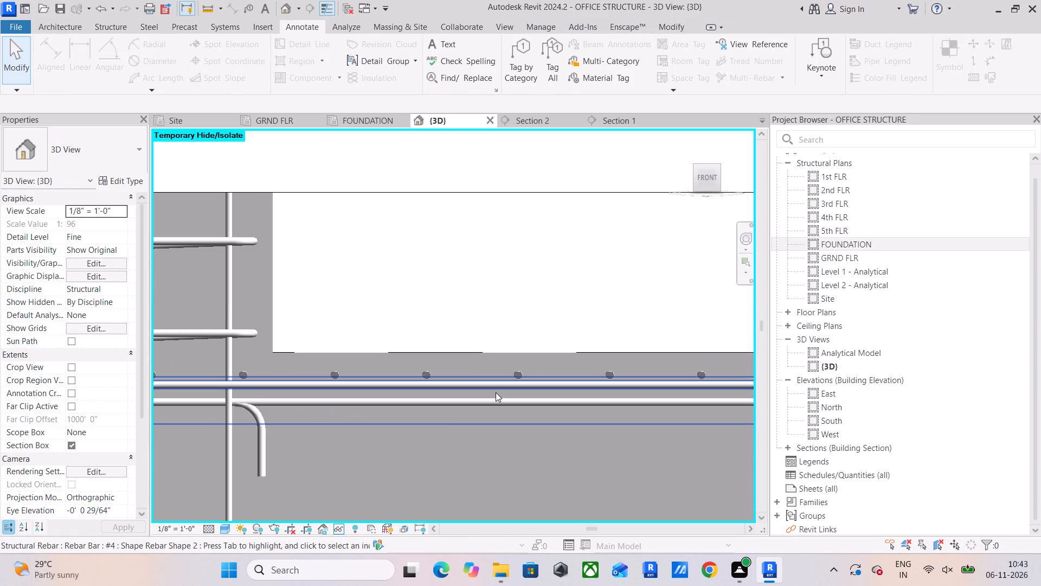
pyautogui.click(497, 396)
pyautogui.press('h')
pyautogui.press('h')
pyautogui.click(504, 402)
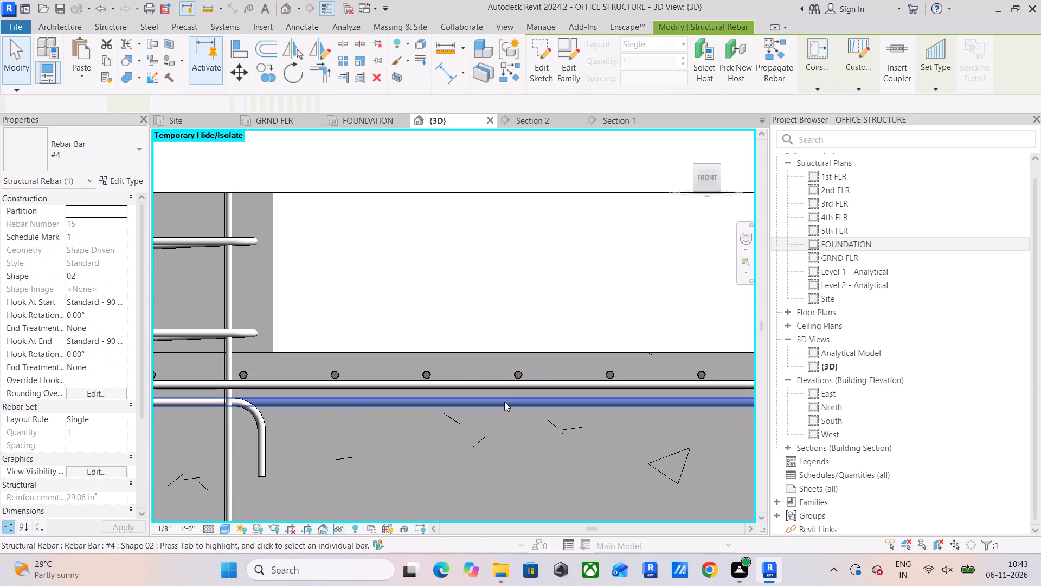
pyautogui.write('HH')
pyautogui.click(504, 402)
pyautogui.click(253, 442)
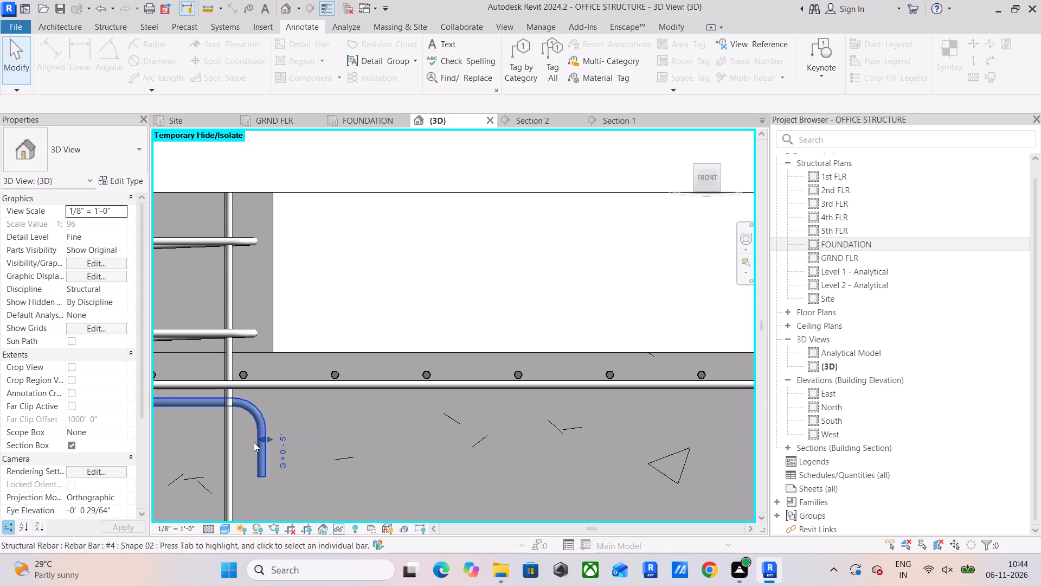
pyautogui.press('h')
pyautogui.press('h')
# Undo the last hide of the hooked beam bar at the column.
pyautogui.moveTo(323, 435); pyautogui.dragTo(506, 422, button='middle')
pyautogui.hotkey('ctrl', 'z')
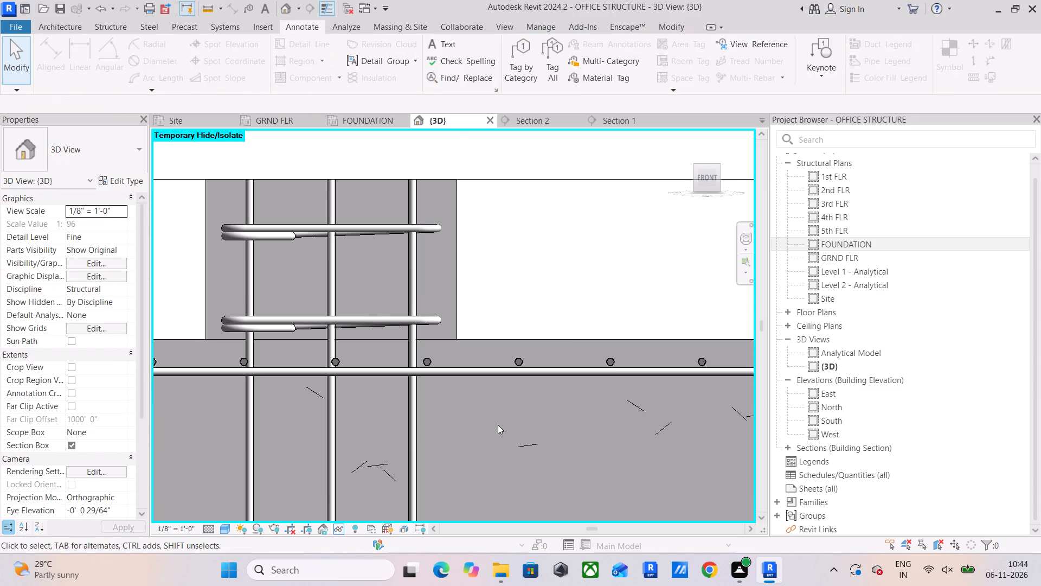
# Temporarily hide the hooked #4 top beam bar ending at the column.
pyautogui.scroll(-4, 495, 425)
pyautogui.moveTo(490, 428); pyautogui.dragTo(624, 397, button='middle')
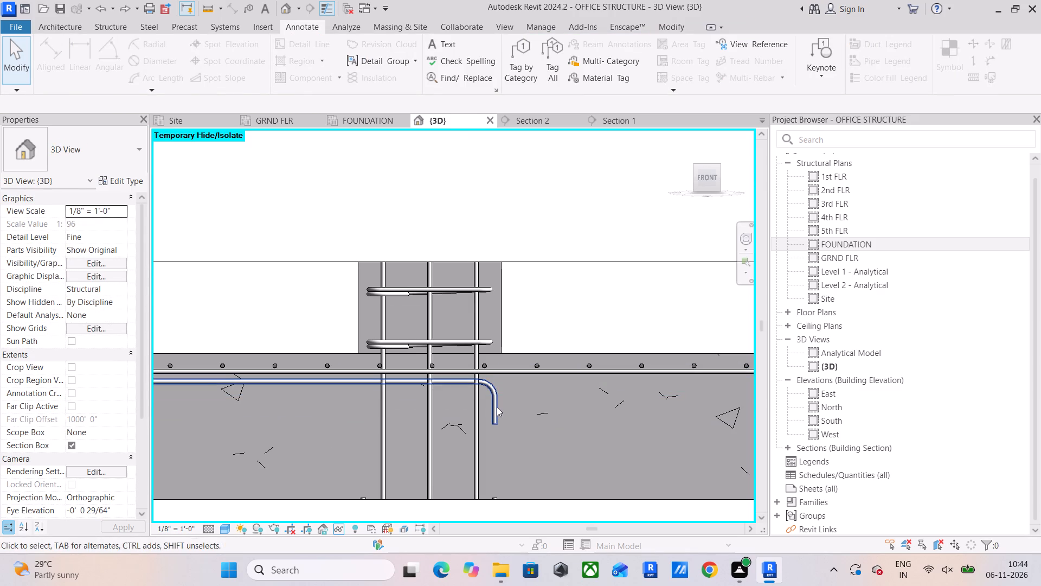
pyautogui.click(497, 407)
pyautogui.write('HH')
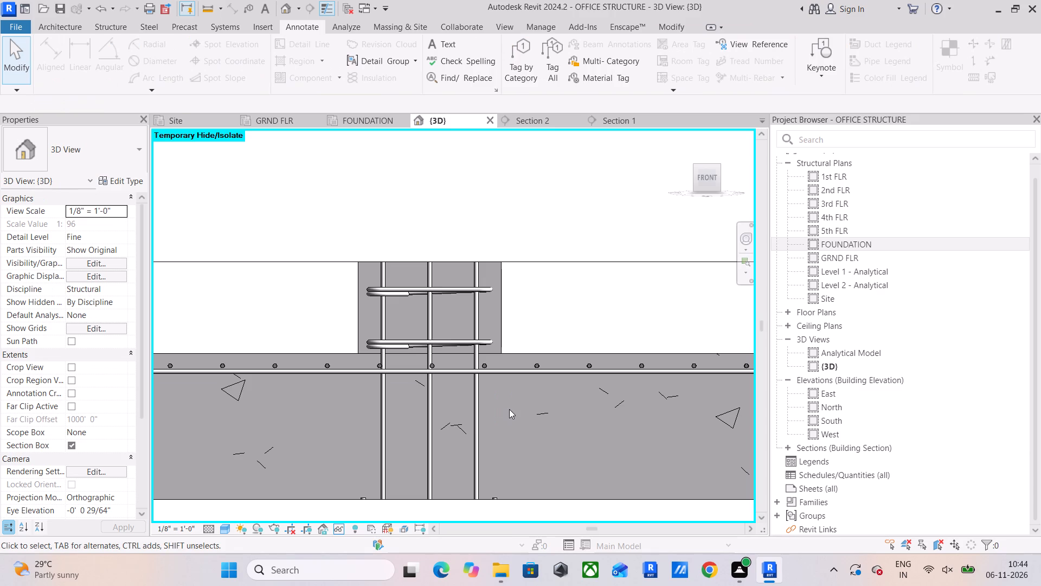
# Examine the #4 slab bars along the beam spans and columns to find sets that run through into neighbouring bays.
pyautogui.scroll(-5, 535, 409)
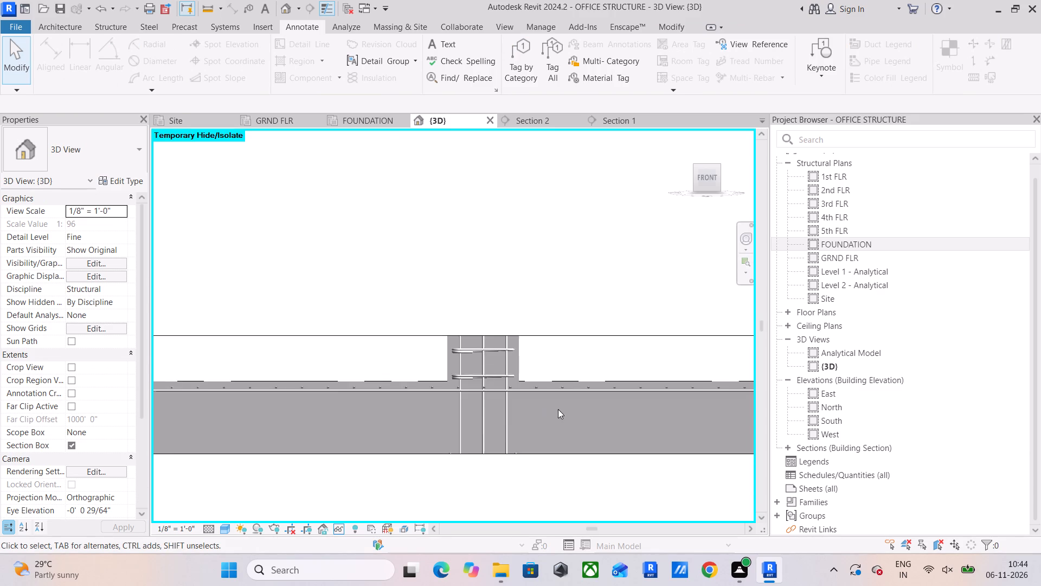
pyautogui.moveTo(543, 417); pyautogui.dragTo(444, 436, button='middle')
pyautogui.scroll(-4, 502, 437)
pyautogui.moveTo(494, 445); pyautogui.dragTo(340, 482, button='middle')
pyautogui.scroll(7, 429, 458)
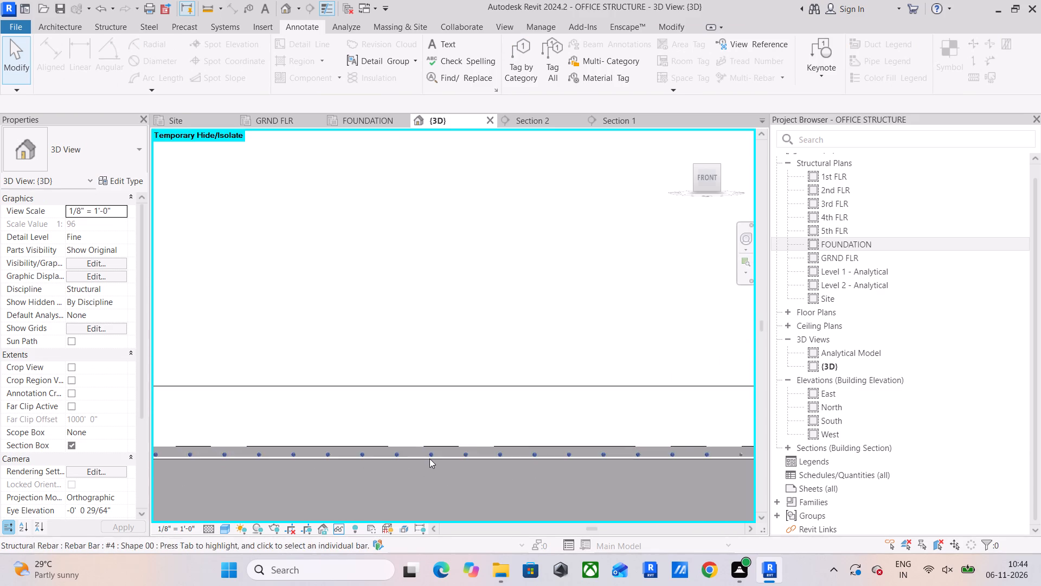
pyautogui.moveTo(445, 467); pyautogui.dragTo(266, 466, button='middle')
pyautogui.scroll(-3, 380, 466)
pyautogui.moveTo(389, 466); pyautogui.dragTo(648, 439, button='middle')
pyautogui.scroll(-4, 420, 449)
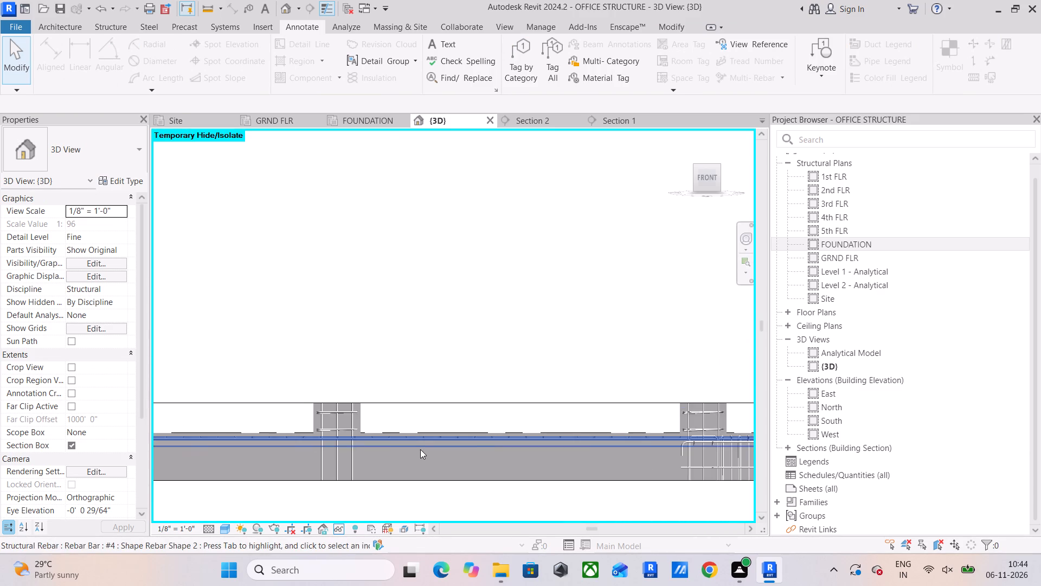
pyautogui.moveTo(431, 449); pyautogui.dragTo(624, 449, button='middle')
pyautogui.scroll(5, 265, 415)
pyautogui.moveTo(264, 448); pyautogui.dragTo(714, 345, button='middle')
pyautogui.scroll(1, 699, 350)
pyautogui.scroll(5, 398, 355)
pyautogui.scroll(4, 475, 372)
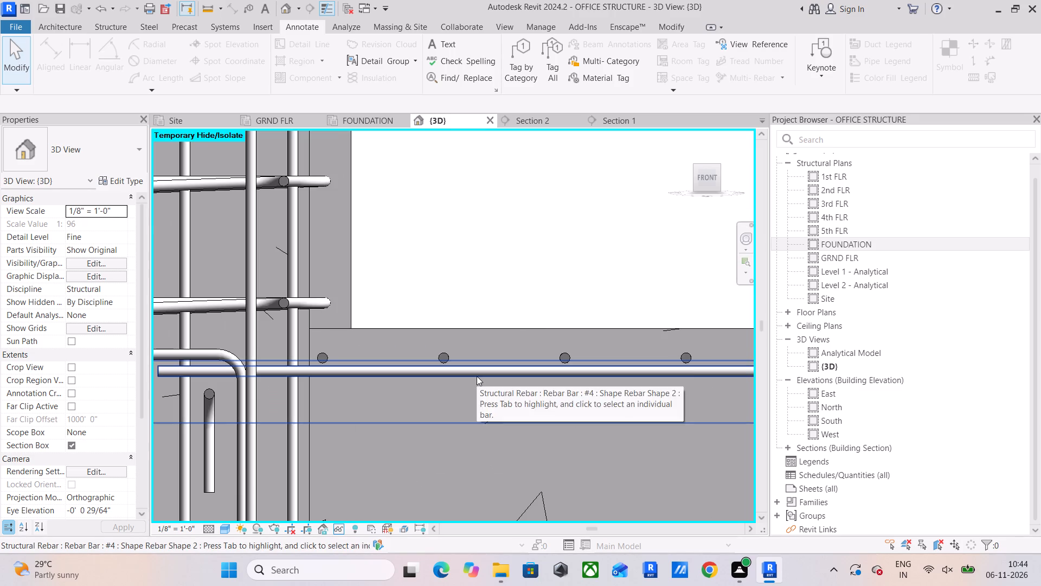
# Select the cranked #4 slab bar set and examine its full extent from the east bay to the west end column.
pyautogui.click(477, 376)
pyautogui.scroll(-17, 491, 377)
pyautogui.moveTo(705, 414); pyautogui.dragTo(253, 413, button='middle')
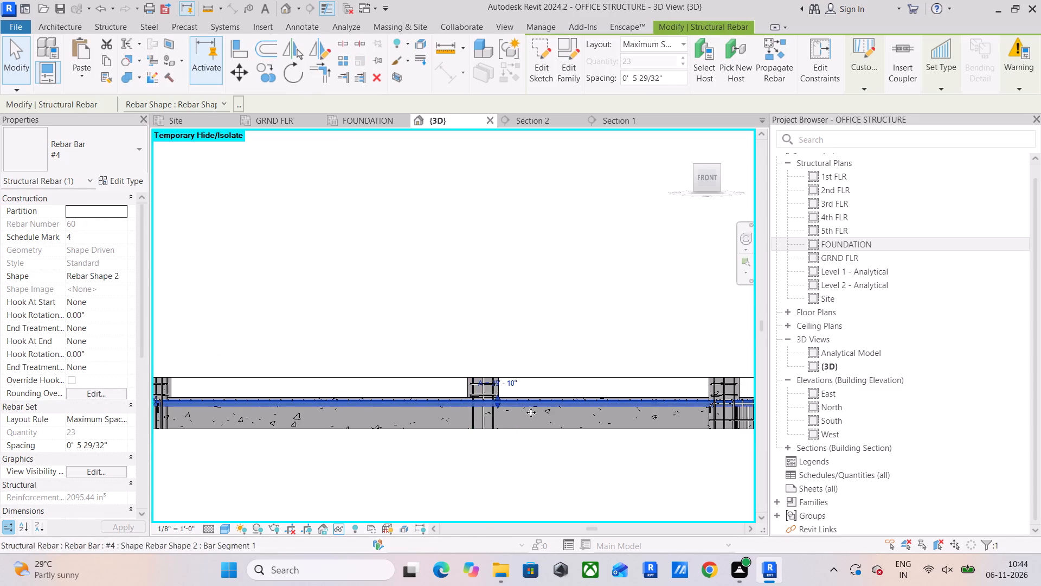
pyautogui.scroll(-4, 531, 412)
pyautogui.moveTo(560, 419); pyautogui.dragTo(326, 425, button='middle')
pyautogui.scroll(6, 517, 433)
pyautogui.scroll(6, 477, 387)
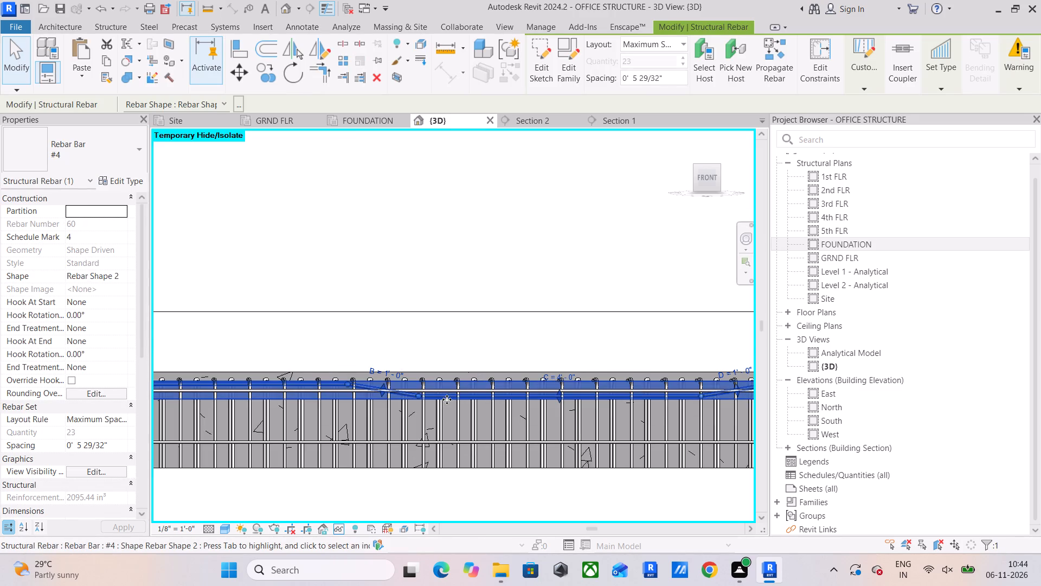
pyautogui.scroll(6, 433, 402)
pyautogui.moveTo(422, 402); pyautogui.dragTo(594, 432, button='middle')
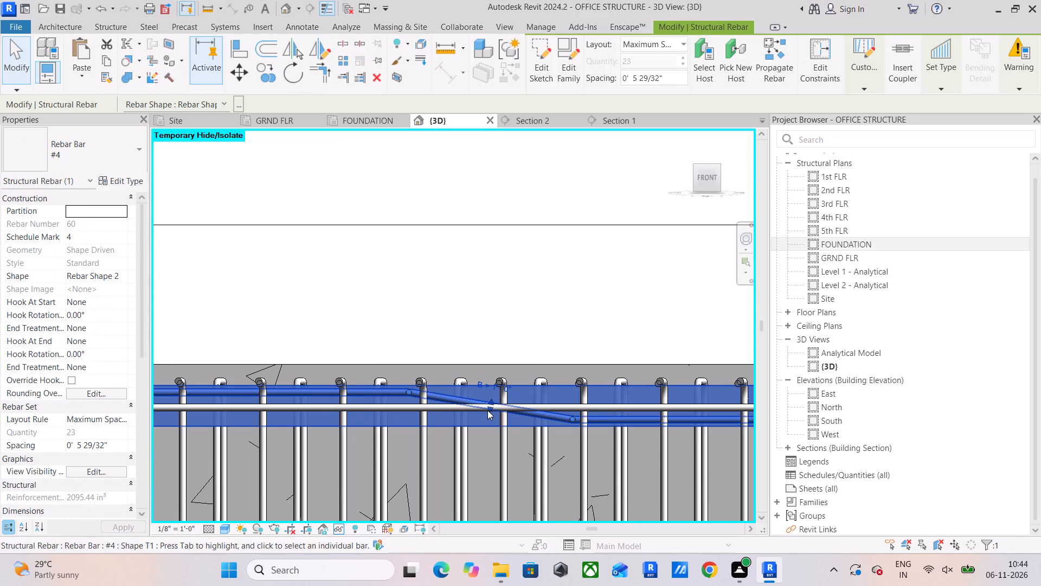
pyautogui.scroll(-5, 488, 402)
pyautogui.moveTo(511, 410); pyautogui.dragTo(659, 388, button='middle')
pyautogui.scroll(1, 510, 410)
pyautogui.scroll(-5, 528, 372)
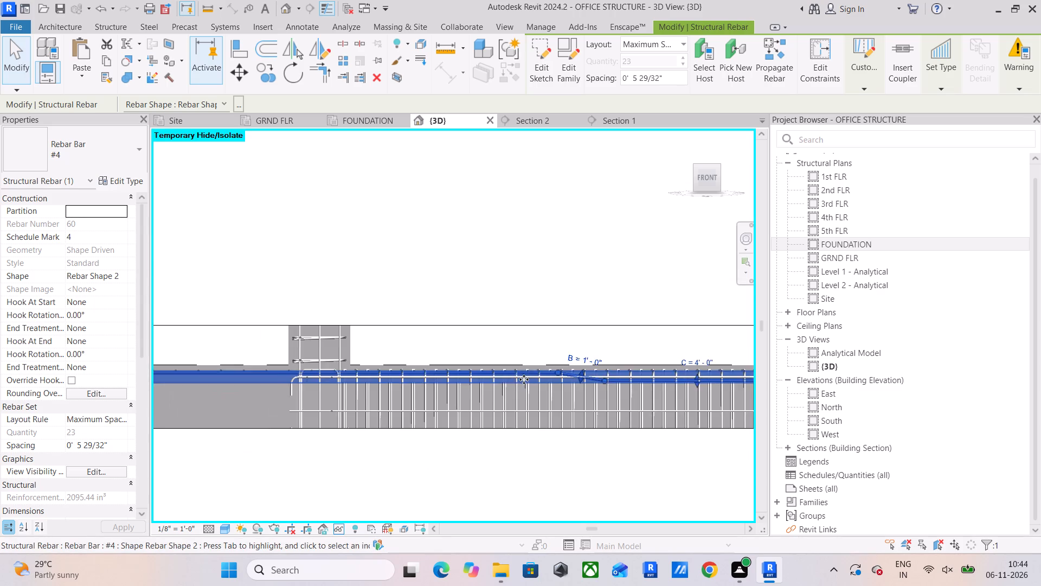
pyautogui.moveTo(517, 383); pyautogui.dragTo(752, 402, button='middle')
pyautogui.scroll(-6, 470, 418)
pyautogui.middleClick(464, 419)
pyautogui.moveTo(395, 422); pyautogui.dragTo(650, 416, button='middle')
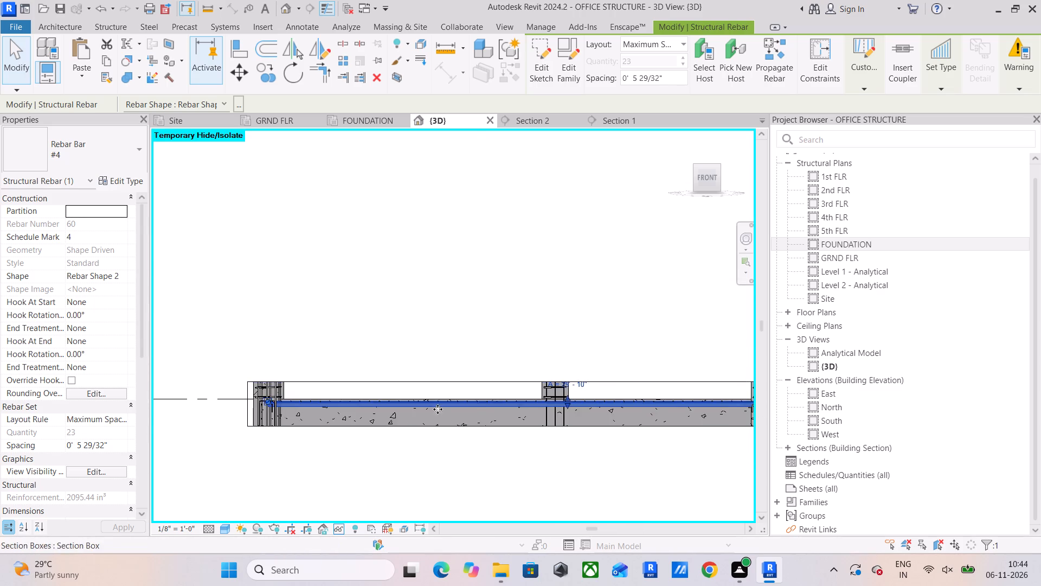
pyautogui.scroll(5, 345, 380)
pyautogui.scroll(6, 198, 436)
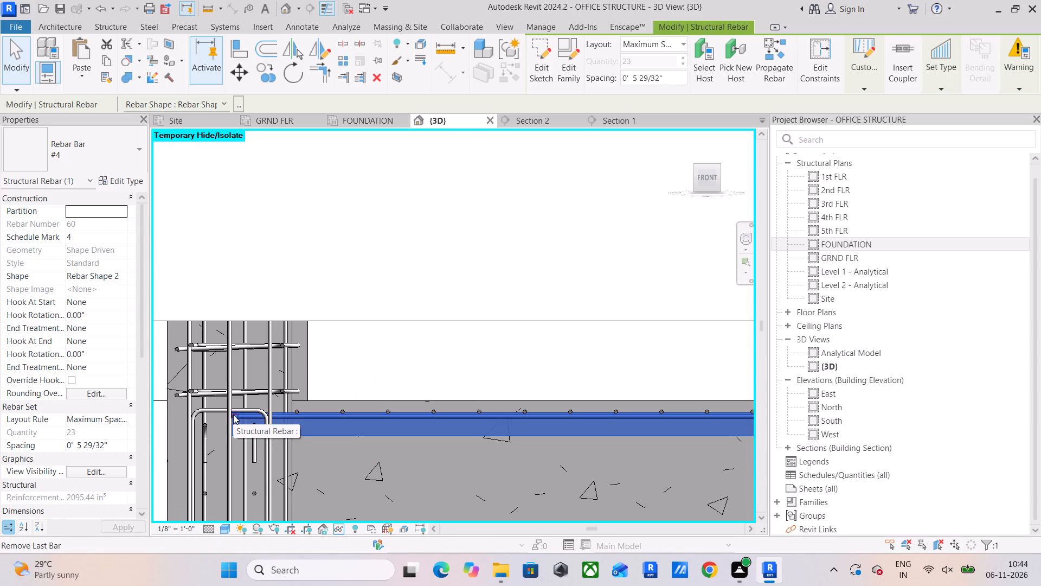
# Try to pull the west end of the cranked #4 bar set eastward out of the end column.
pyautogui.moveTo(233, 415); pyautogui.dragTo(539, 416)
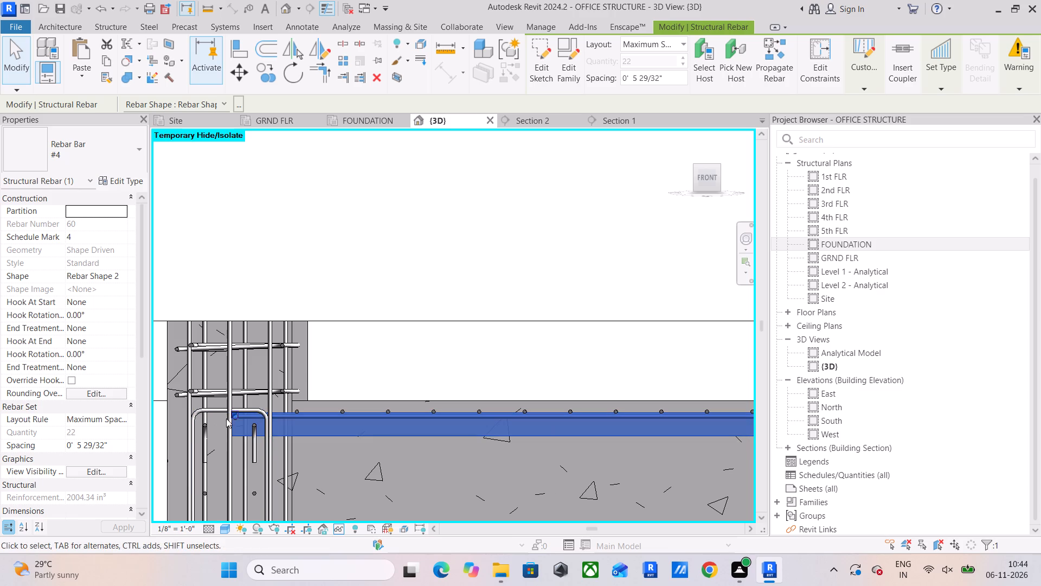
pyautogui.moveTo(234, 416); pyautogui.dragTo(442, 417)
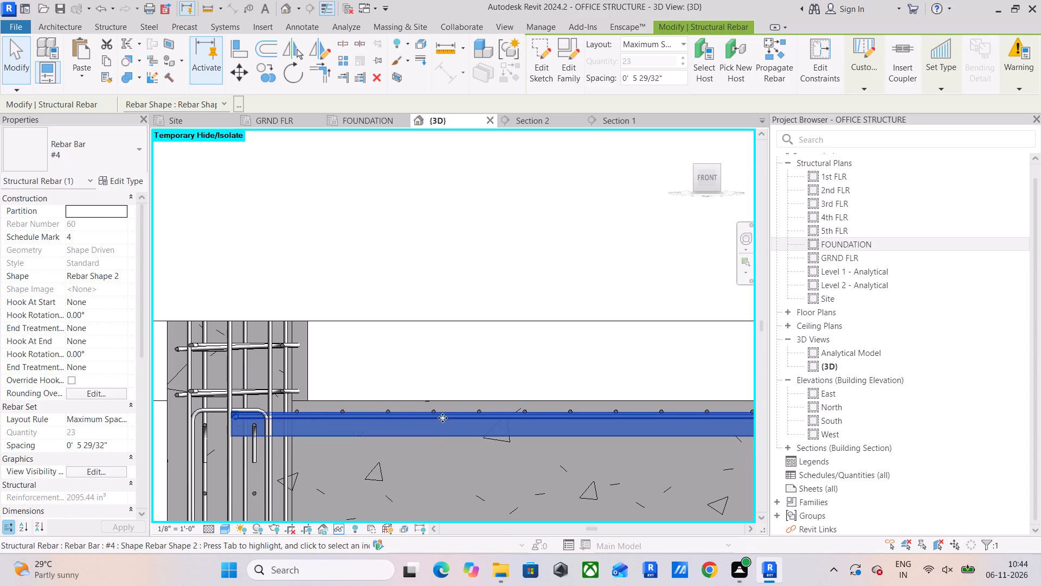
# Open the bar sketch of the cranked #4 slab bar set for editing.
pyautogui.click(547, 58)
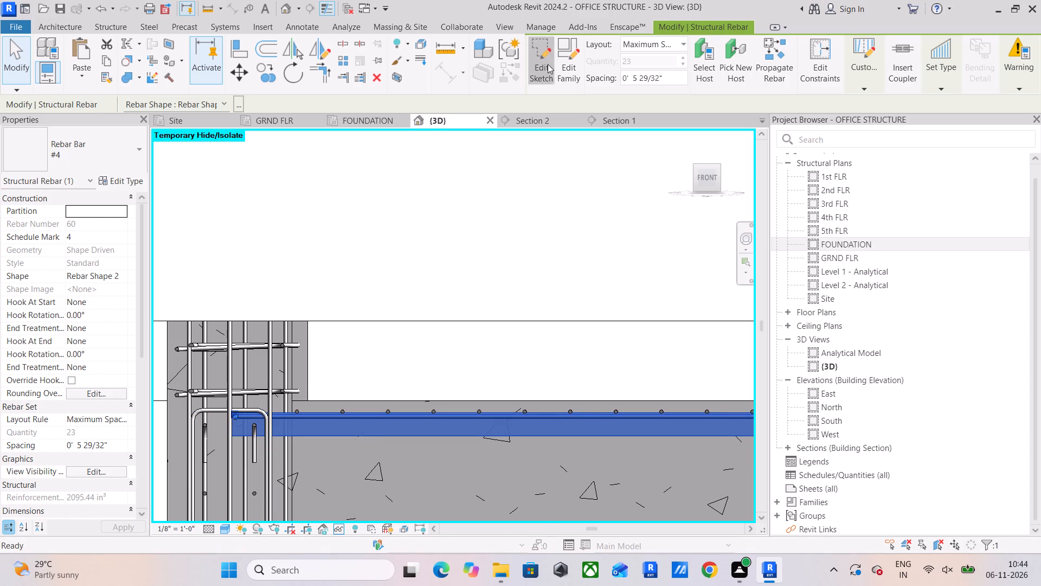
pyautogui.scroll(-5, 571, 419)
pyautogui.moveTo(568, 416); pyautogui.dragTo(275, 416, button='middle')
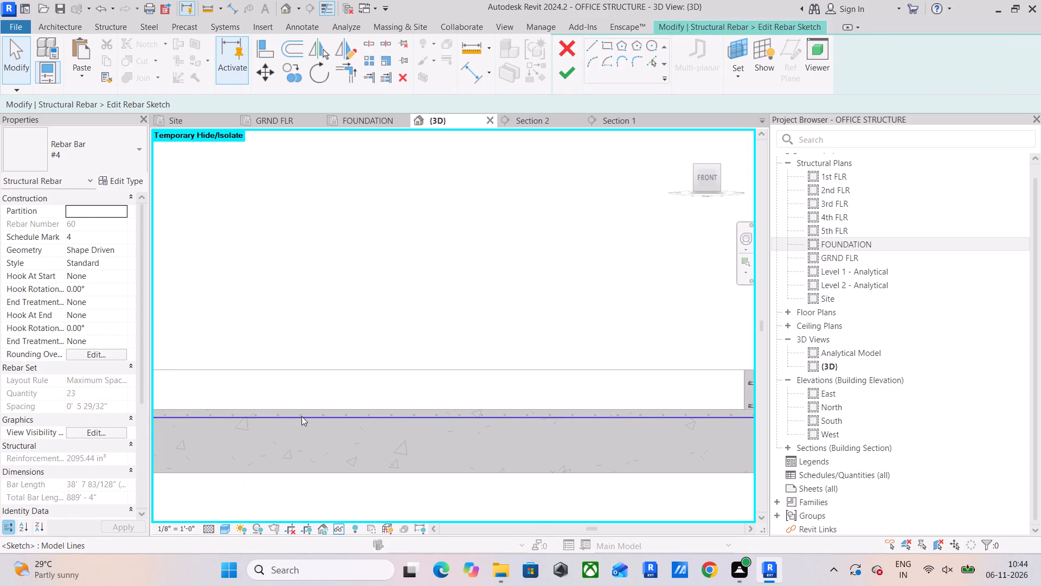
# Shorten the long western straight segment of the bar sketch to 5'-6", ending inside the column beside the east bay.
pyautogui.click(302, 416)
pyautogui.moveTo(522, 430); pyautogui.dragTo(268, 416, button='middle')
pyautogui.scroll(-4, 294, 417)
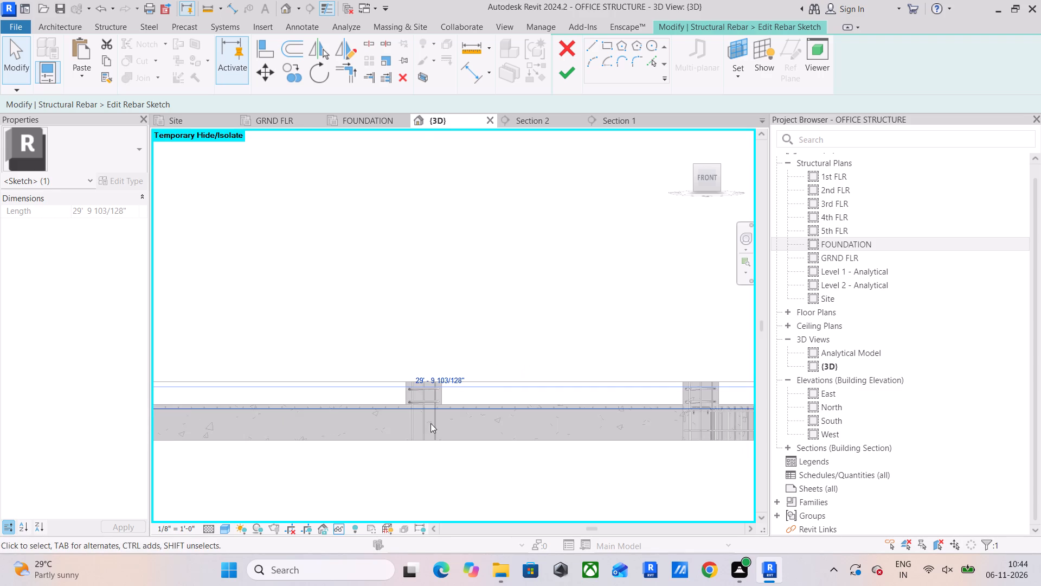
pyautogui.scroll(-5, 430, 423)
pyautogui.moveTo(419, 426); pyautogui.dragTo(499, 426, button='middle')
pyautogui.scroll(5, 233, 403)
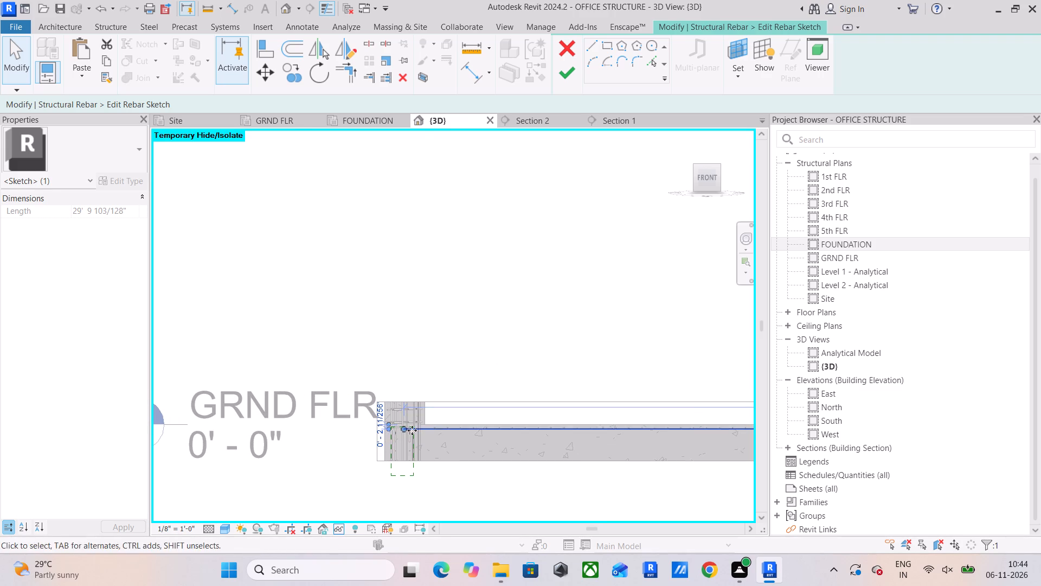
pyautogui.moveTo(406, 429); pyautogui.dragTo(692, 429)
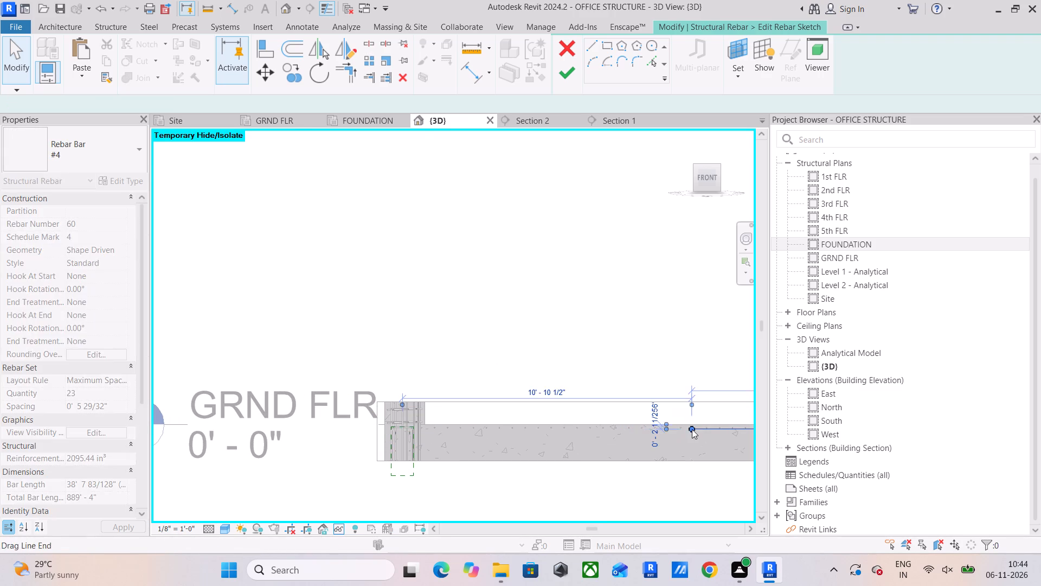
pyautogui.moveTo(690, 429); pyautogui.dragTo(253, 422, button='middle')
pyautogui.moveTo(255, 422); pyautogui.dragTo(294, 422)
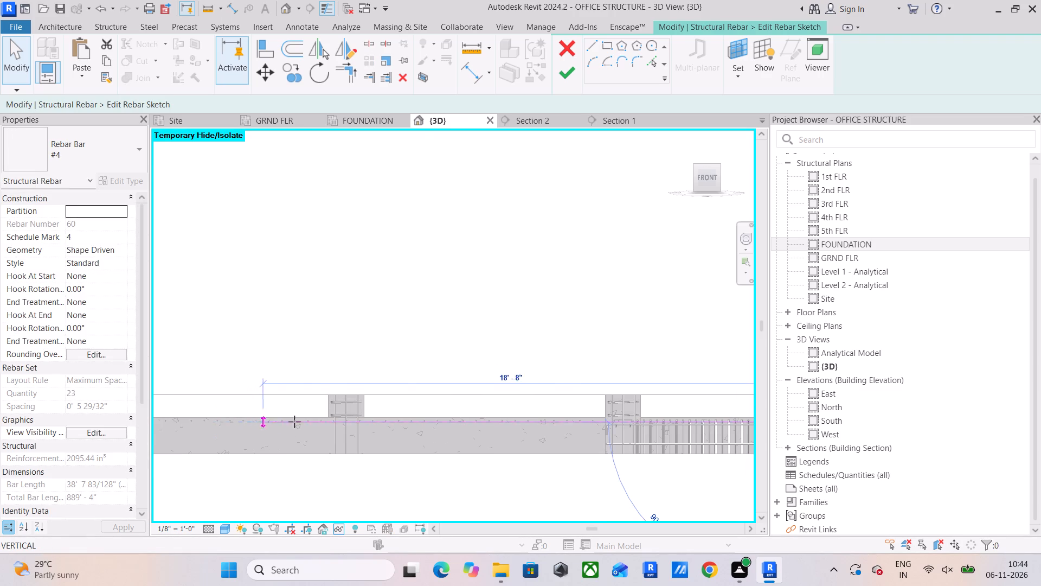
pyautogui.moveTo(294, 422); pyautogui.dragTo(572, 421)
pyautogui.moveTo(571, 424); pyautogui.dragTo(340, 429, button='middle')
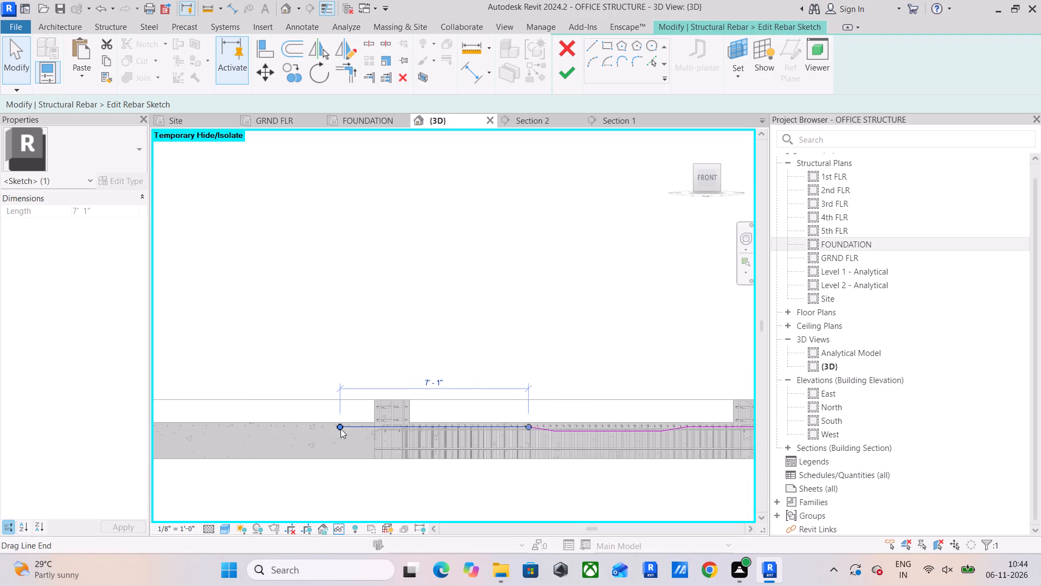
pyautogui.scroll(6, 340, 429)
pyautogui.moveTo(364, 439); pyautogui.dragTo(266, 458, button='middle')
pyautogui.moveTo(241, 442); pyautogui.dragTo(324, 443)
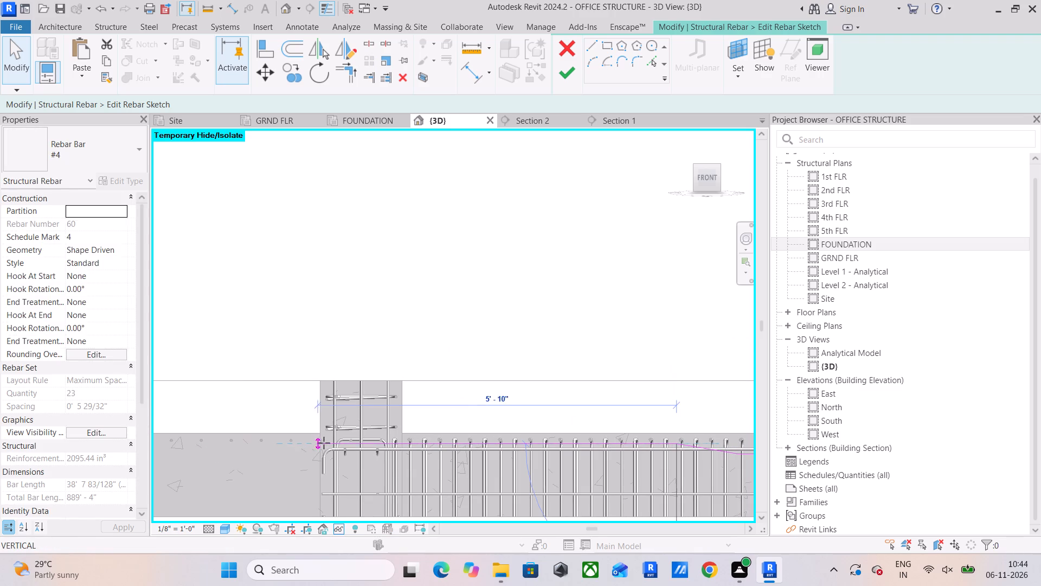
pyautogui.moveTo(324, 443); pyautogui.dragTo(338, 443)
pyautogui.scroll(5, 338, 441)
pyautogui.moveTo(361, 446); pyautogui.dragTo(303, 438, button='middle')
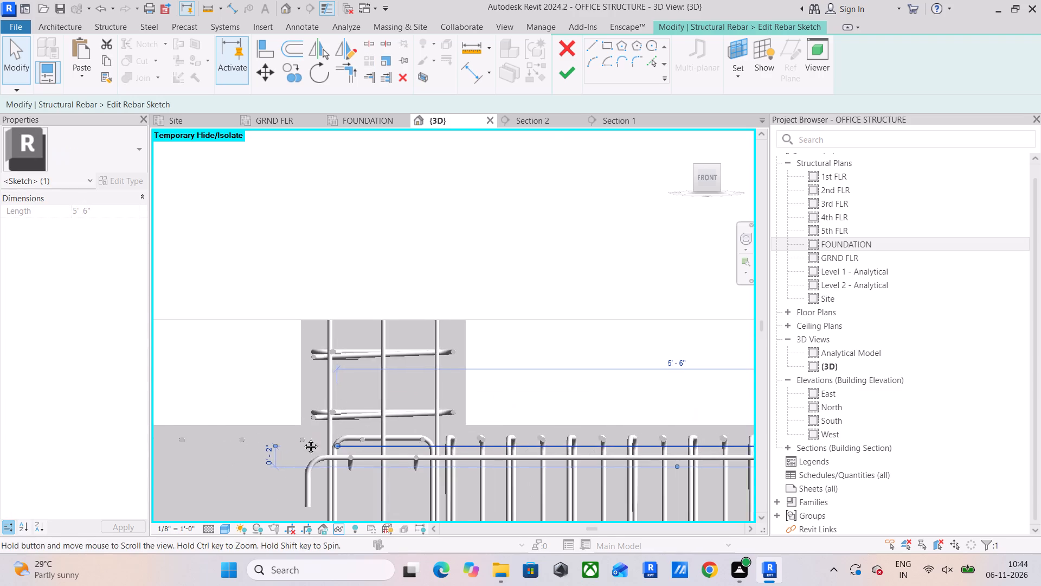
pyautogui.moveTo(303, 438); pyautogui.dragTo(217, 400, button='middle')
# Delete the straight segment west of the crank from the bar sketch.
pyautogui.scroll(-4, 253, 403)
pyautogui.moveTo(338, 413); pyautogui.dragTo(177, 418, button='middle')
pyautogui.moveTo(416, 445); pyautogui.dragTo(220, 445, button='middle')
pyautogui.scroll(-4, 448, 439)
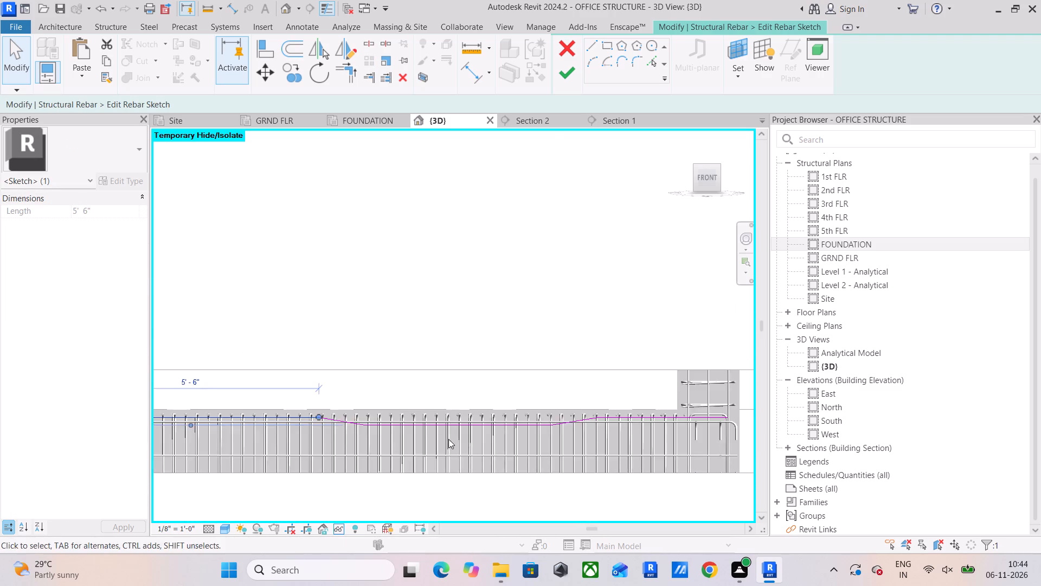
pyautogui.moveTo(467, 441); pyautogui.dragTo(436, 453, button='middle')
pyautogui.click(247, 432)
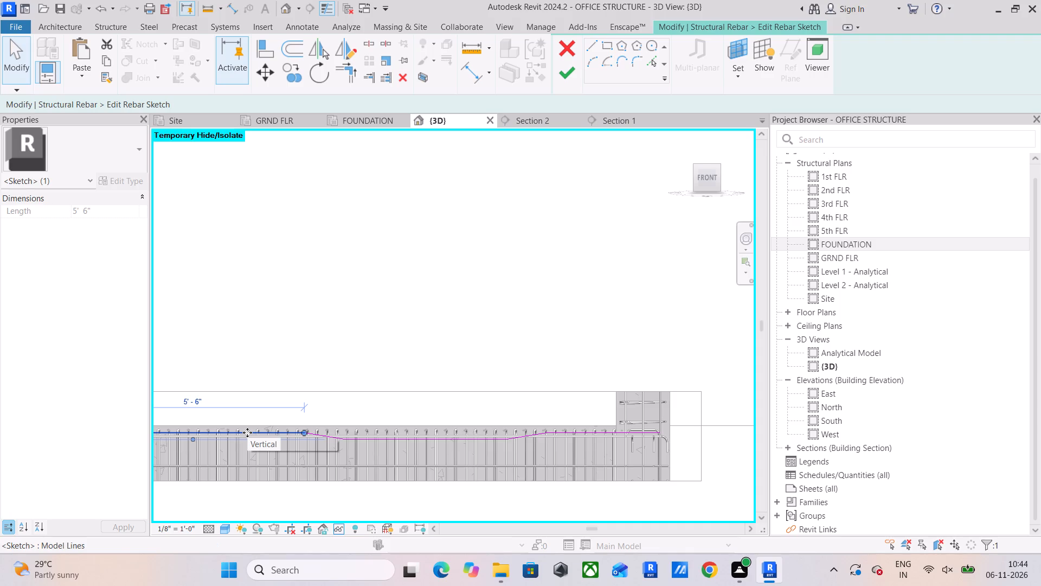
pyautogui.press('Delete')
# Mirror a copy of the east straight end segment about the middle of the cranked part and finish the bar sketch.
pyautogui.click(575, 433)
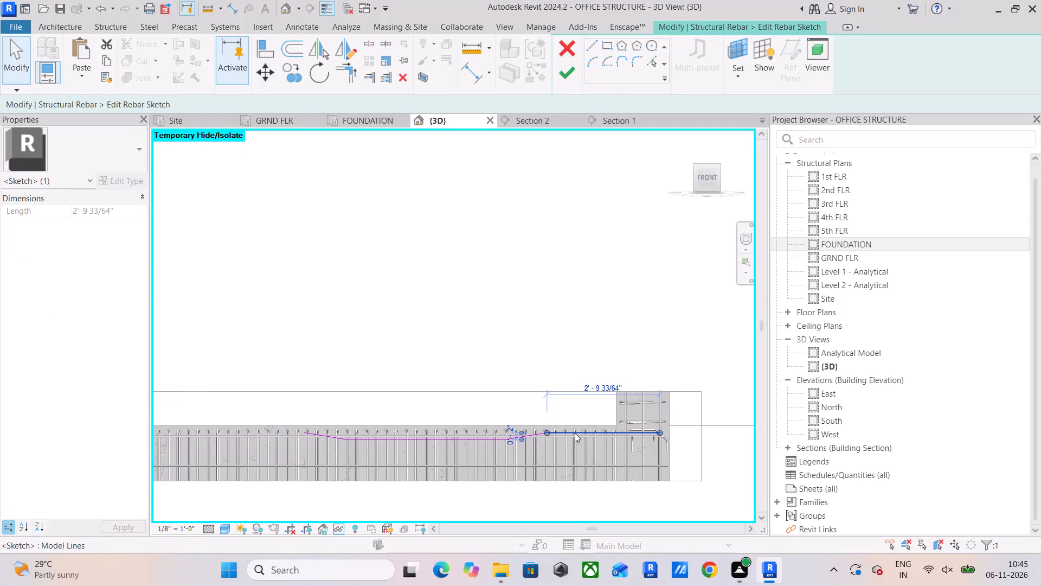
pyautogui.click(343, 54)
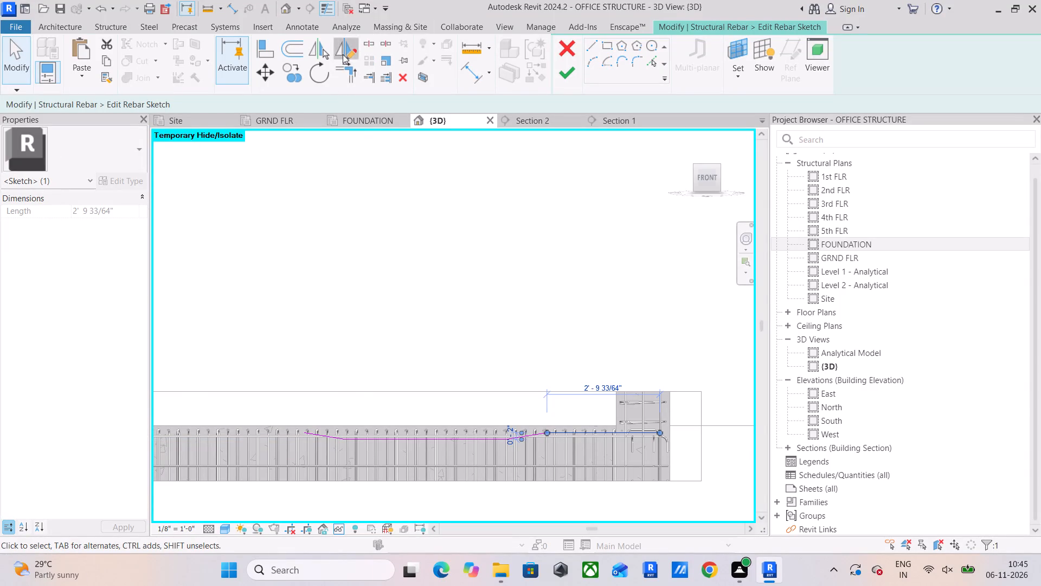
pyautogui.moveTo(427, 445); pyautogui.dragTo(428, 432)
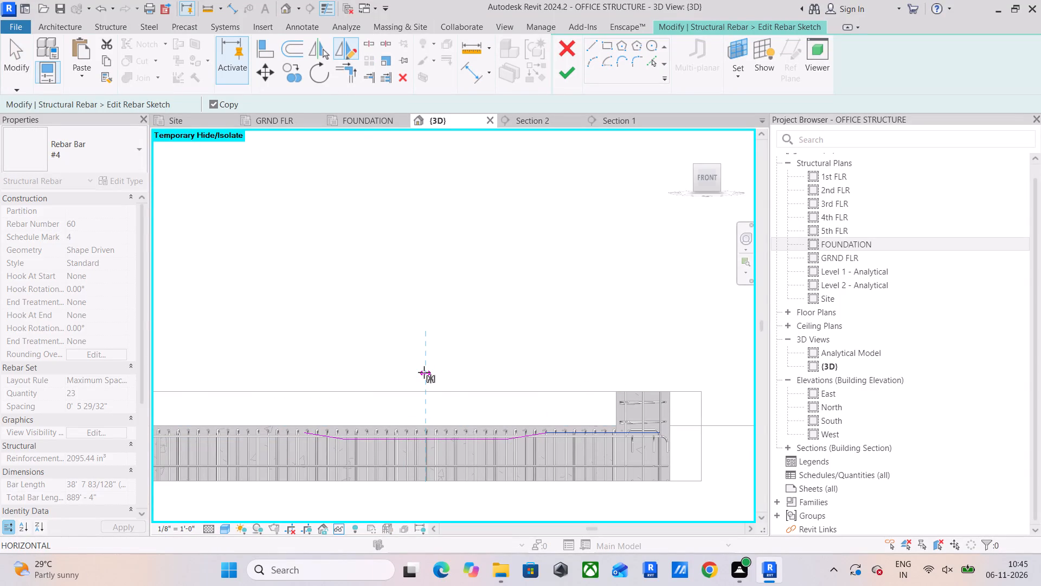
pyautogui.click(424, 372)
pyautogui.moveTo(424, 372); pyautogui.dragTo(515, 359, button='middle')
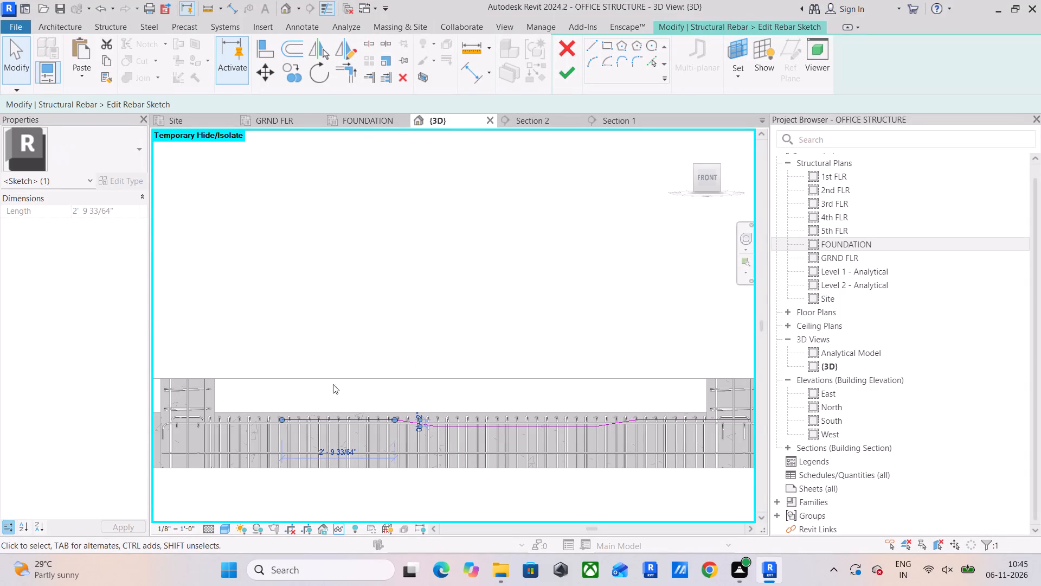
pyautogui.click(562, 67)
# Examine the reshaped #4 bar set within the east slab bay in a tilted 3D view.
pyautogui.scroll(5, 282, 421)
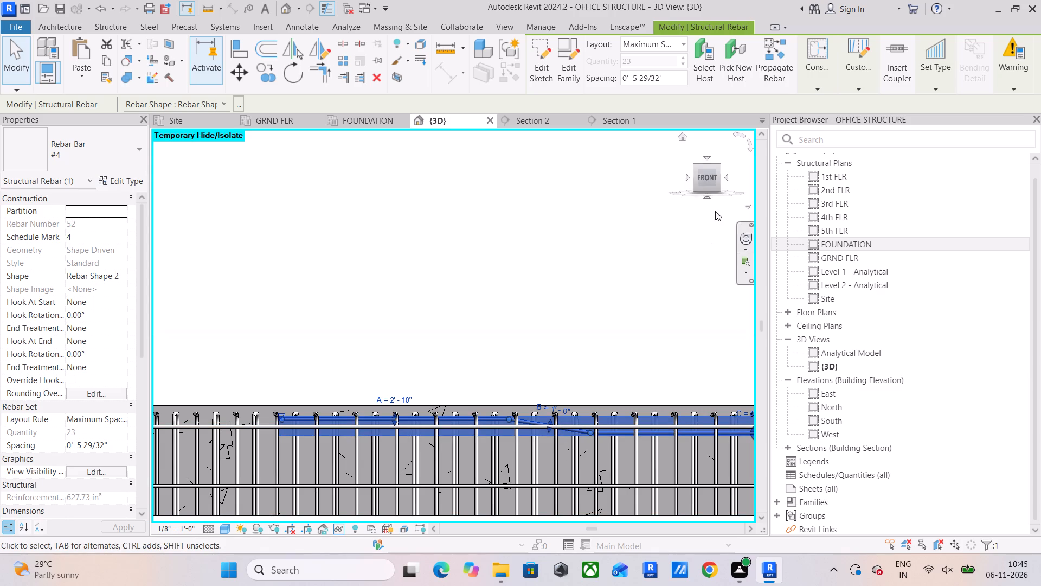
pyautogui.keyDown('shift'); pyautogui.moveTo(407, 341); pyautogui.dragTo(454, 394, button='middle'); pyautogui.keyUp('shift')
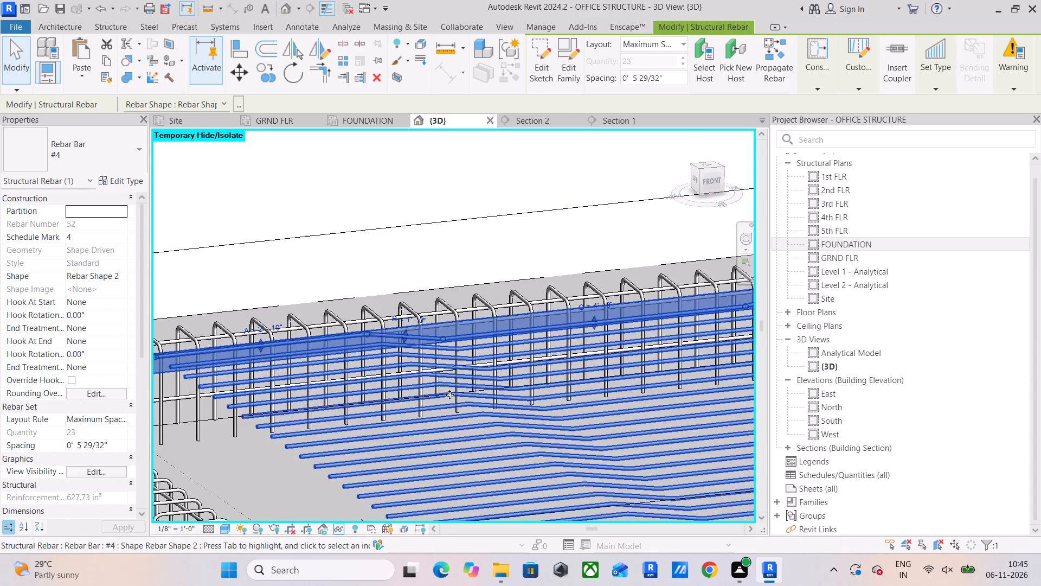
pyautogui.scroll(-4, 449, 394)
pyautogui.moveTo(456, 392); pyautogui.dragTo(381, 309, button='middle')
pyautogui.keyDown('shift'); pyautogui.moveTo(383, 327); pyautogui.dragTo(343, 424, button='middle'); pyautogui.keyUp('shift')
pyautogui.click(184, 375)
pyautogui.click(292, 345)
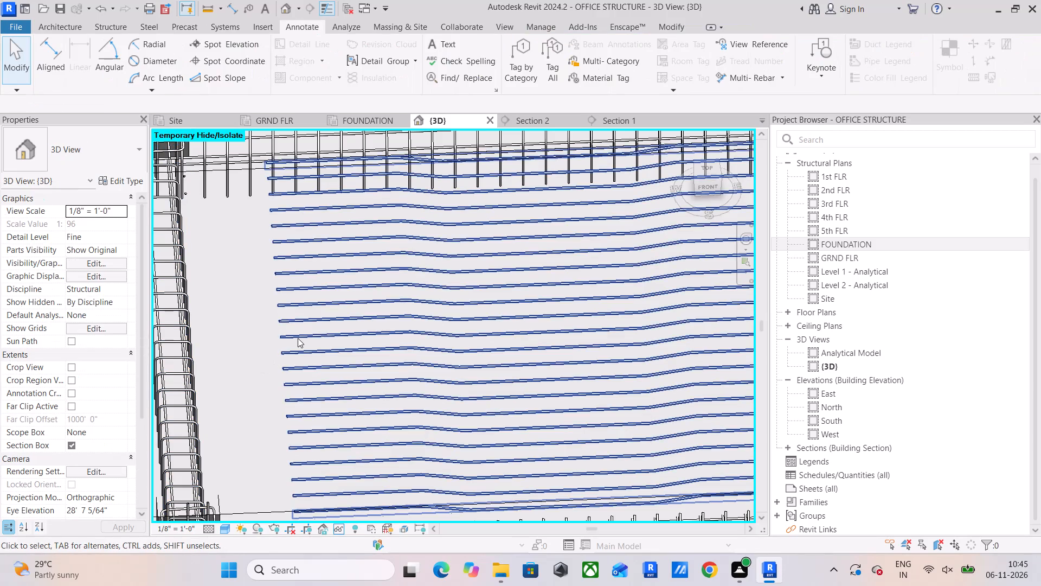
pyautogui.click(298, 338)
pyautogui.scroll(-3, 298, 337)
pyautogui.moveTo(328, 347); pyautogui.dragTo(320, 371, button='middle')
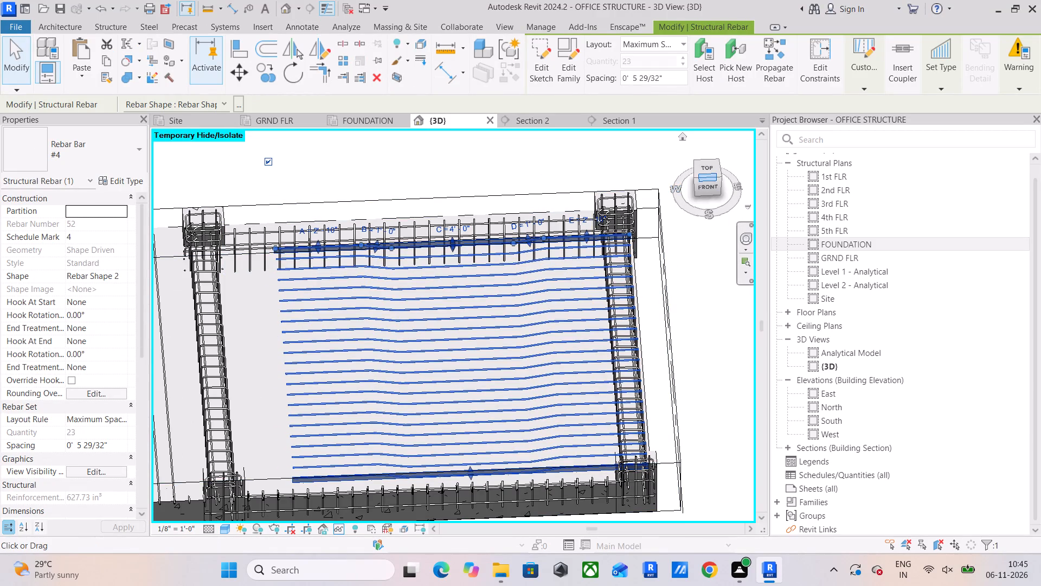
# In the top view, extend the west ends of the #4 bar set across the bay's west beam, making segment A 5'-7".
pyautogui.click(704, 173)
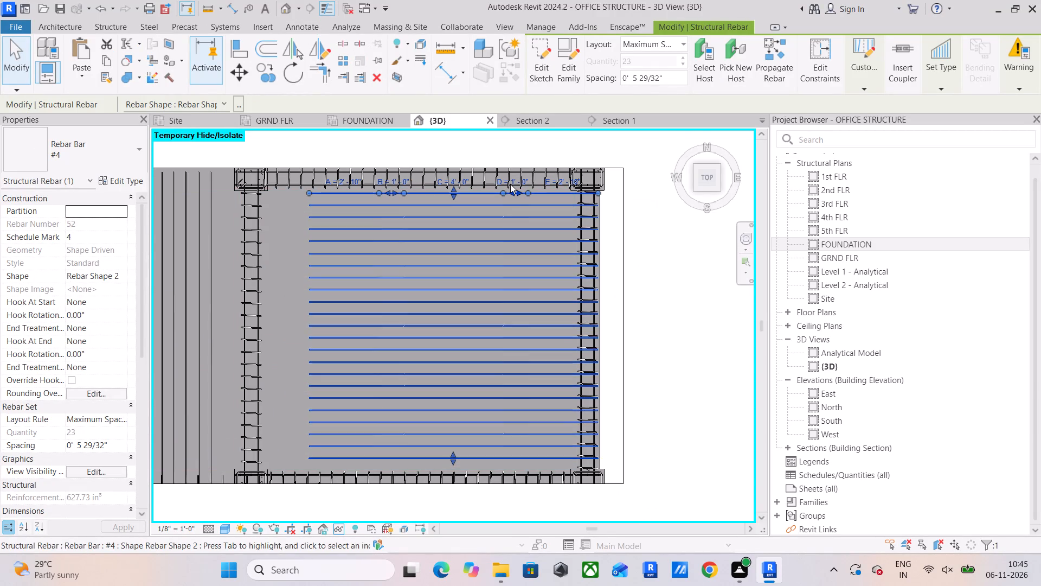
pyautogui.scroll(4, 510, 184)
pyautogui.moveTo(472, 274); pyautogui.dragTo(483, 324, button='middle')
pyautogui.moveTo(402, 281); pyautogui.dragTo(546, 332, button='middle')
pyautogui.click(279, 349)
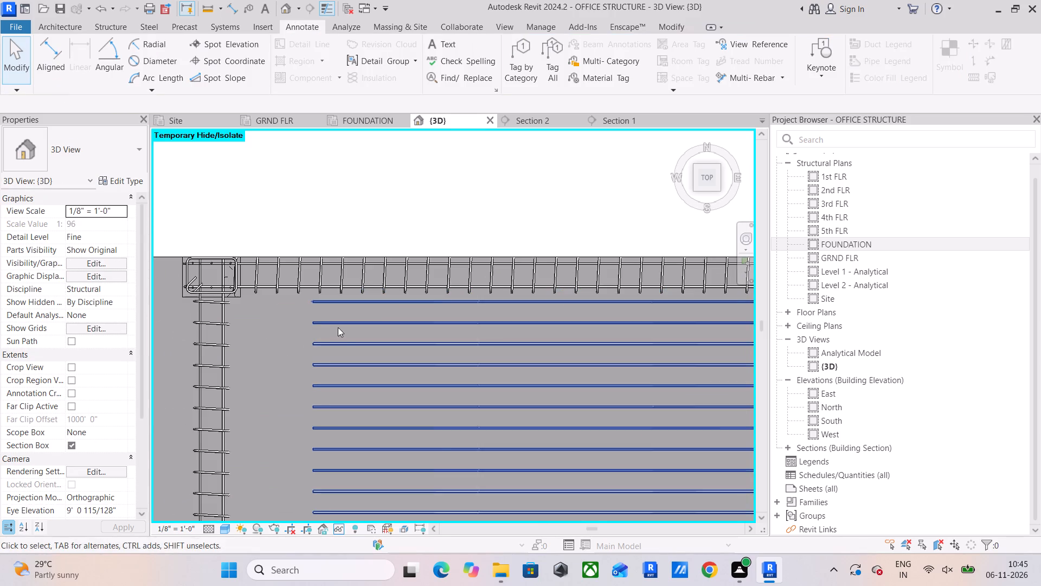
pyautogui.click(342, 340)
pyautogui.moveTo(309, 300); pyautogui.dragTo(208, 306)
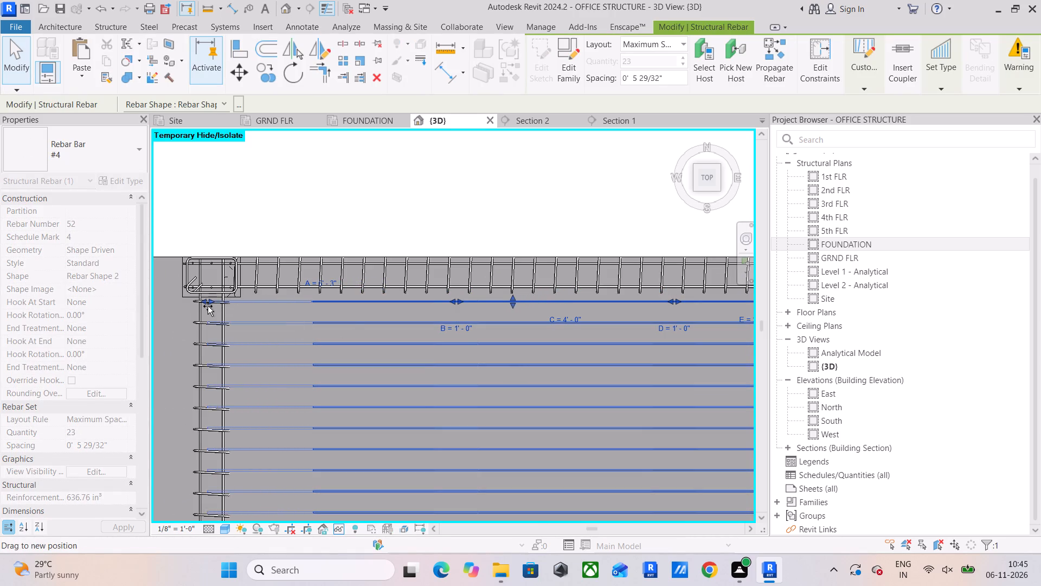
pyautogui.moveTo(208, 306); pyautogui.dragTo(191, 307)
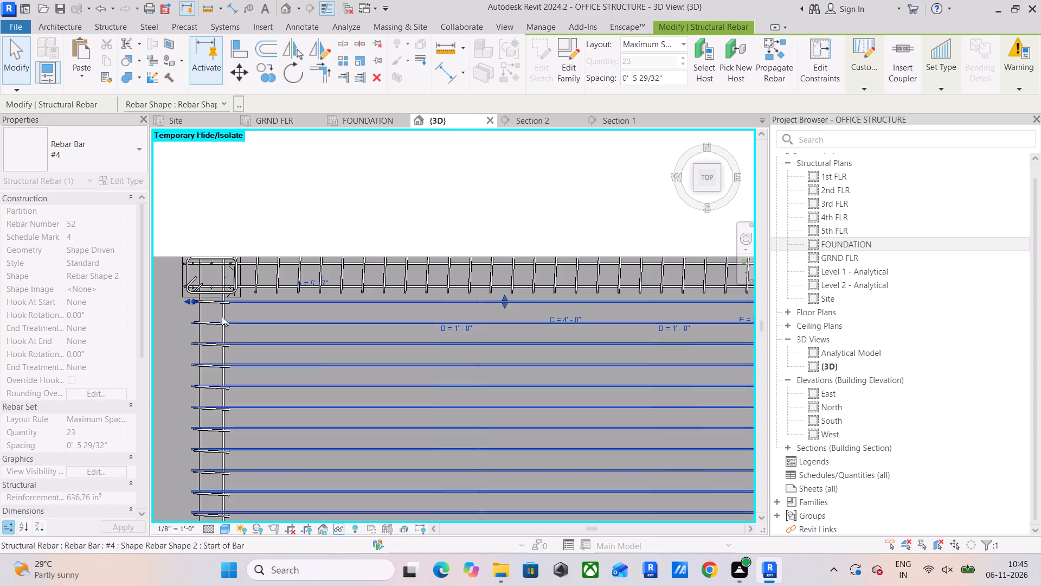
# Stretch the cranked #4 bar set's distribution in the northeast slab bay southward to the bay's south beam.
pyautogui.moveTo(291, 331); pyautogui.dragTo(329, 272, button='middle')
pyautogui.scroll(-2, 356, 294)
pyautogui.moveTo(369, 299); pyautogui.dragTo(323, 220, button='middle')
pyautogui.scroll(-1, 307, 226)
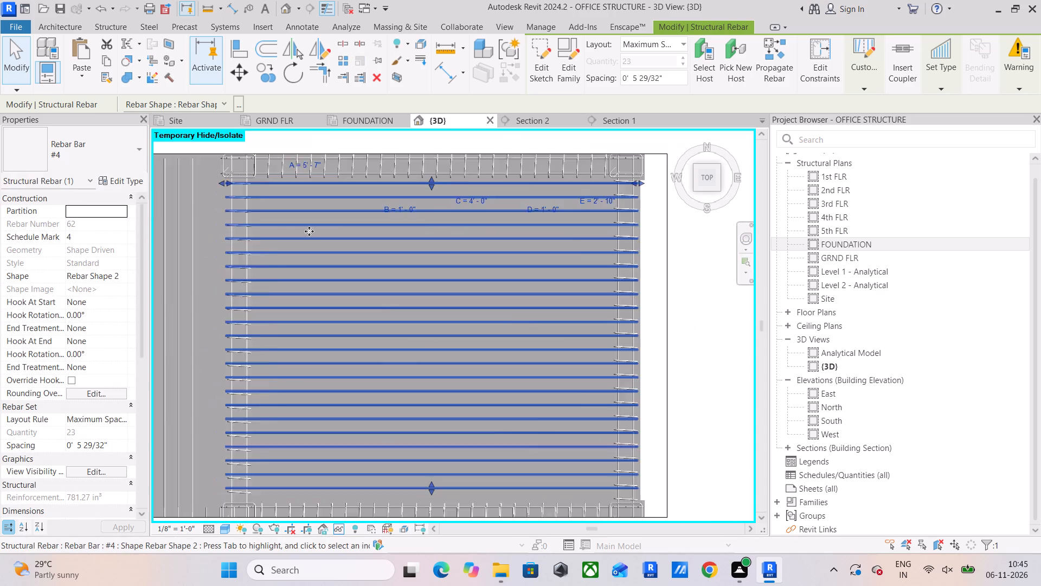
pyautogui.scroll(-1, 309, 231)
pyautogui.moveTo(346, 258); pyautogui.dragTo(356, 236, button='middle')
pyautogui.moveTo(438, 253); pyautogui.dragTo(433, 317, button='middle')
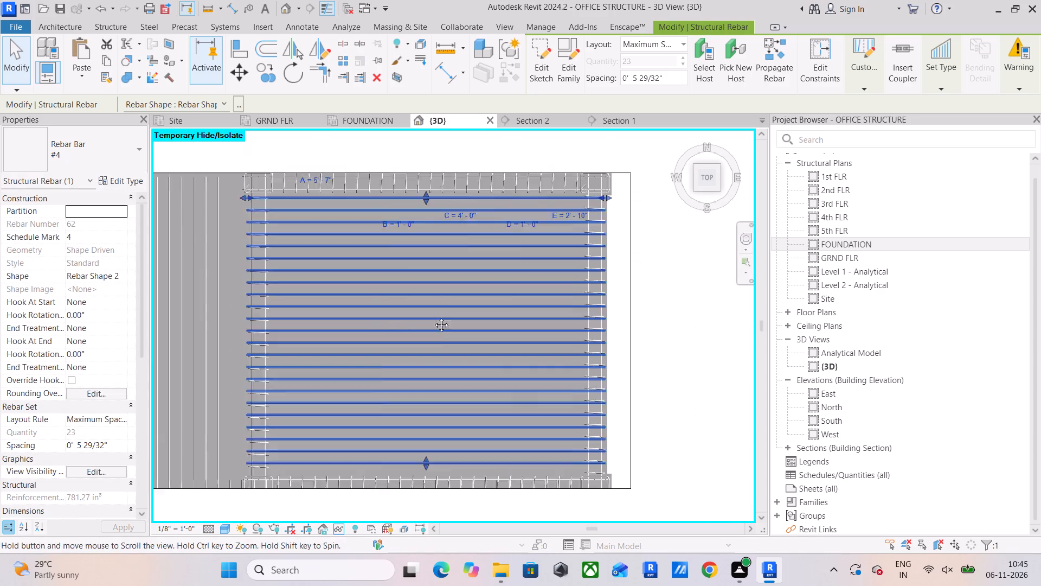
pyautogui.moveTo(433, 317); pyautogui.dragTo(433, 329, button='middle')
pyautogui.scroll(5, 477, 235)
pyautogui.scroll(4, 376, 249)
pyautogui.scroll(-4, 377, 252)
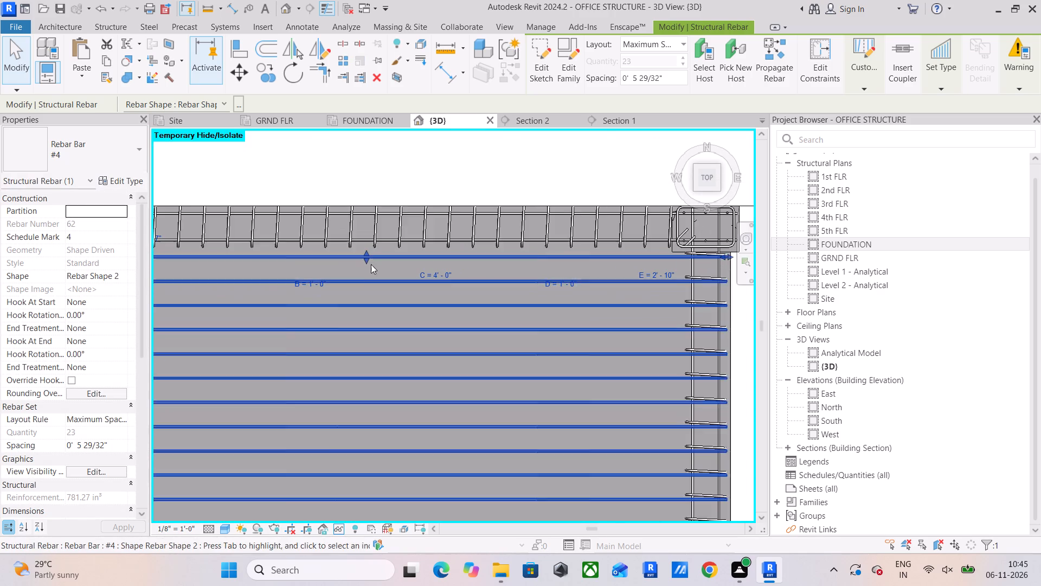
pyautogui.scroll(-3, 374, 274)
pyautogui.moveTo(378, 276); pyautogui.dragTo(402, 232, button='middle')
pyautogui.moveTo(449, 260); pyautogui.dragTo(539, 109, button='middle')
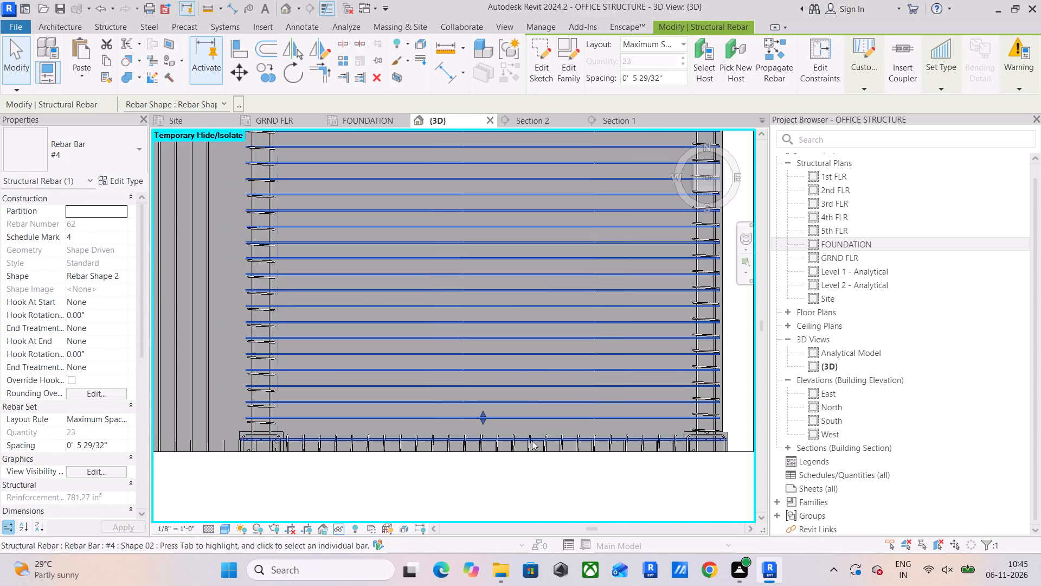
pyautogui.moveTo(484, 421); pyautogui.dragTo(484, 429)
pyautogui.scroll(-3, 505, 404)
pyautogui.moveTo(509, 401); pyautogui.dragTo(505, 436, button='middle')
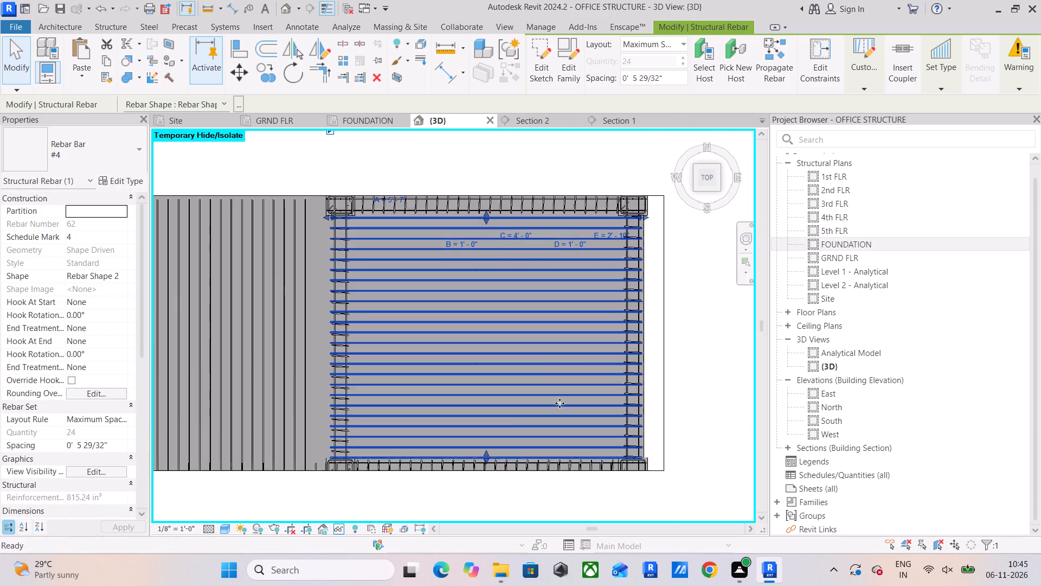
# Examine the northeast bay's cranked bar set and the adjacent straight #4 bar set in a tilted 3D view.
pyautogui.click(1020, 49)
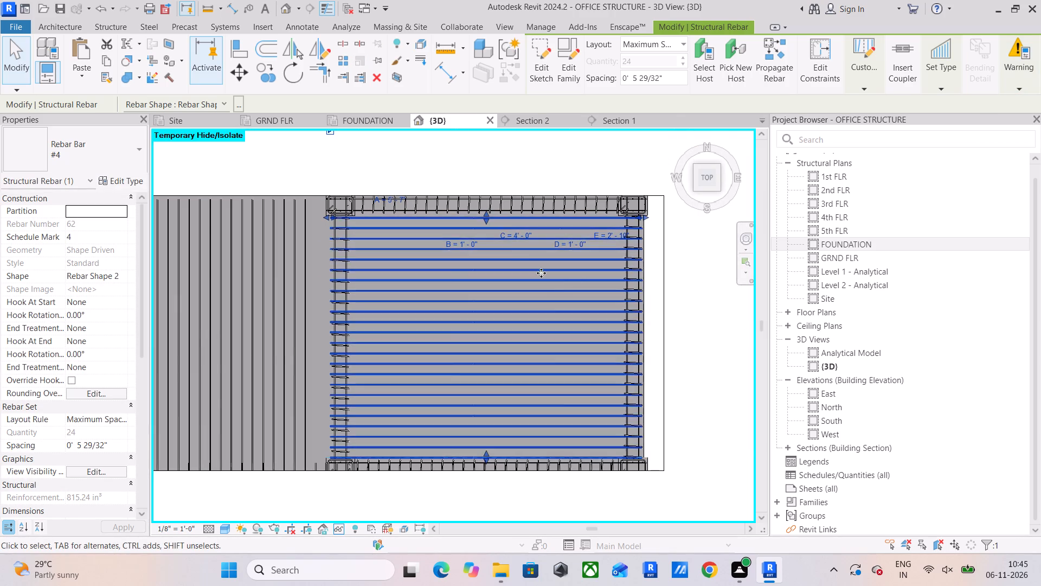
pyautogui.scroll(4, 478, 222)
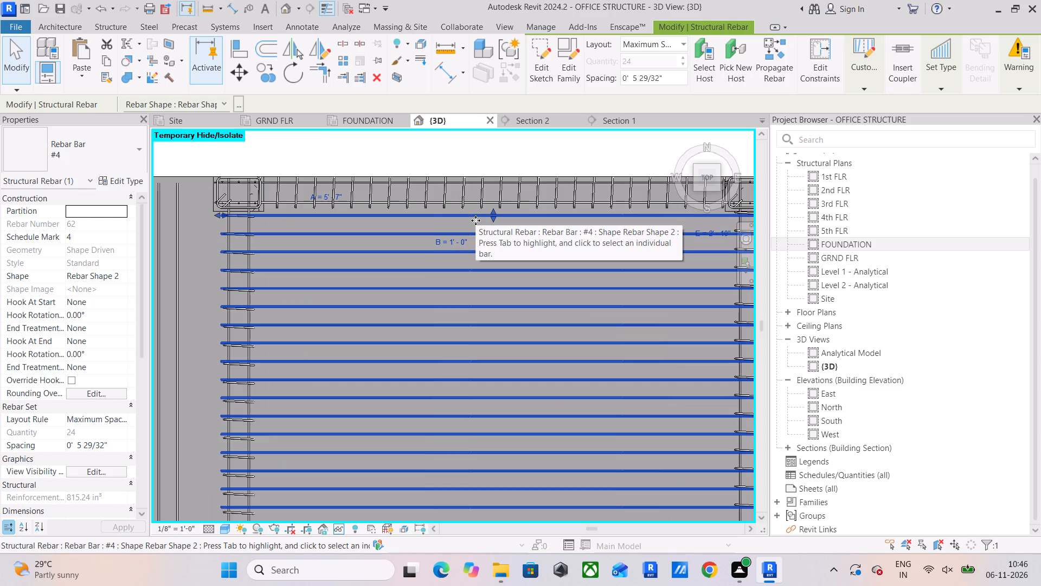
pyautogui.scroll(-6, 475, 220)
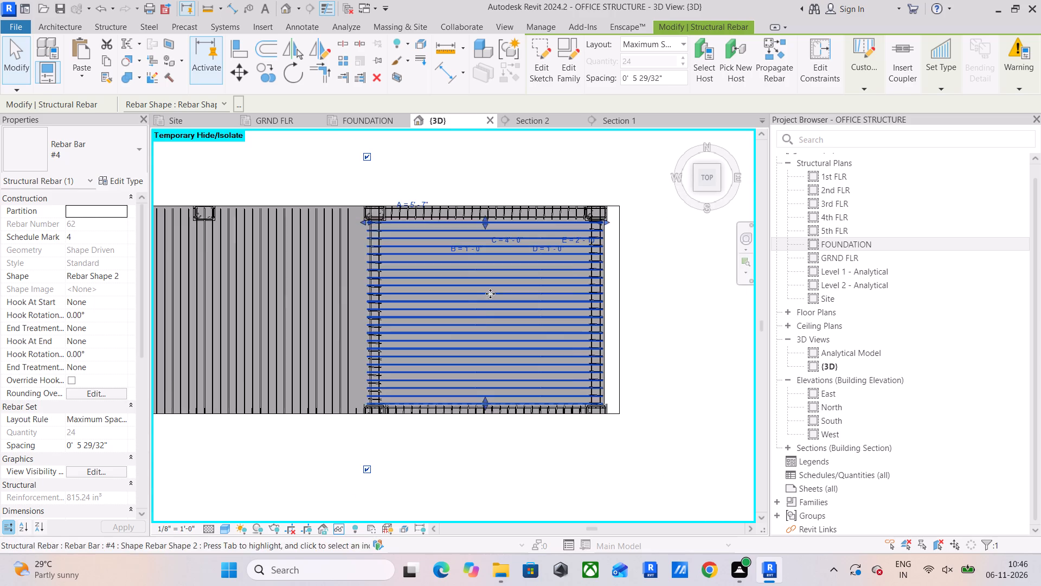
pyautogui.keyDown('shift'); pyautogui.moveTo(469, 305); pyautogui.dragTo(579, 233, button='middle'); pyautogui.keyUp('shift')
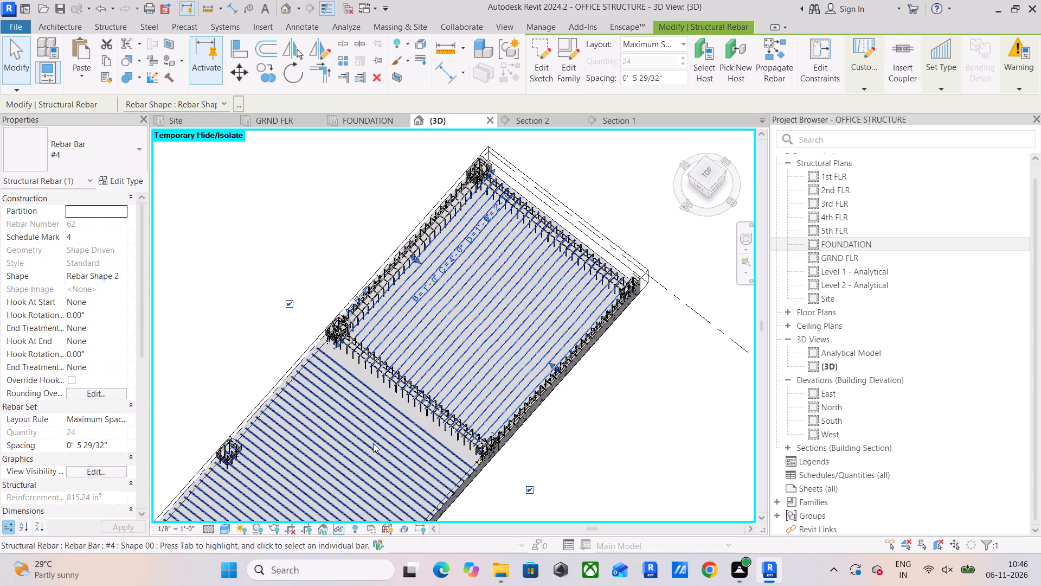
pyautogui.click(373, 443)
pyautogui.scroll(-4, 373, 443)
pyautogui.moveTo(374, 442); pyautogui.dragTo(485, 358, button='middle')
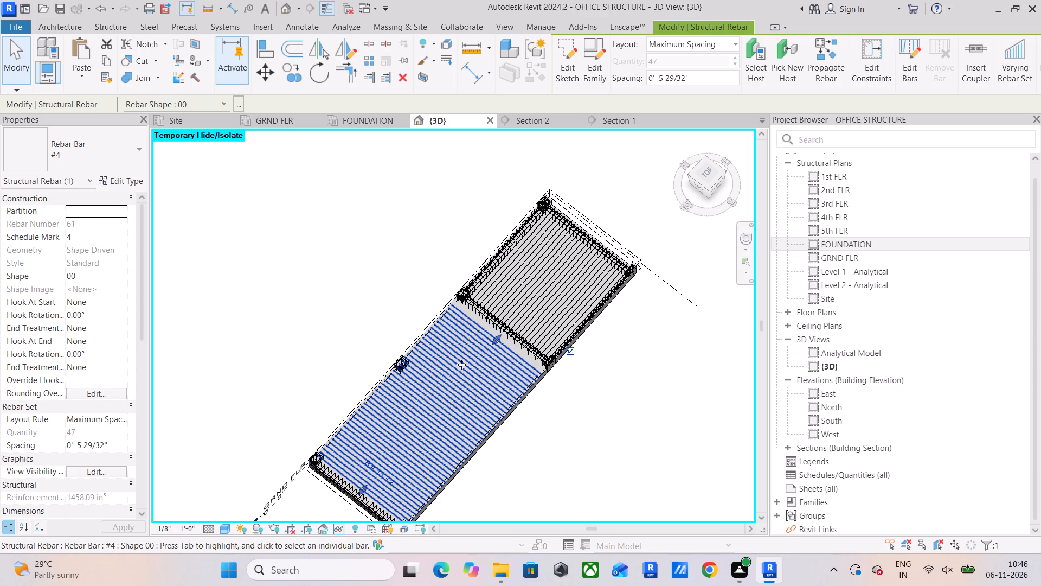
pyautogui.moveTo(292, 264); pyautogui.dragTo(285, 281)
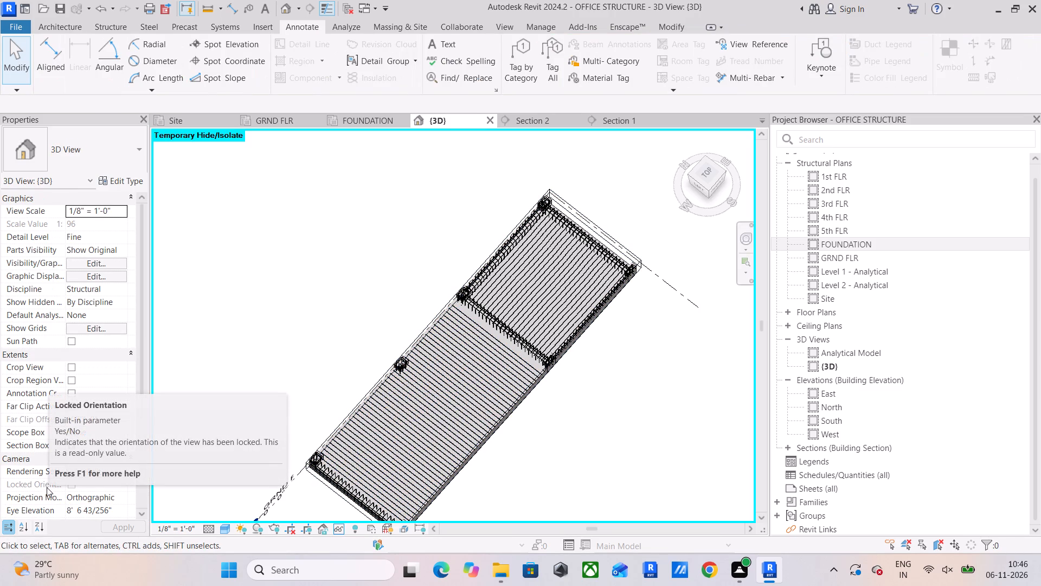
# Reset the temporary isolation and turn off the section box in the 3D view.
pyautogui.write('HR')
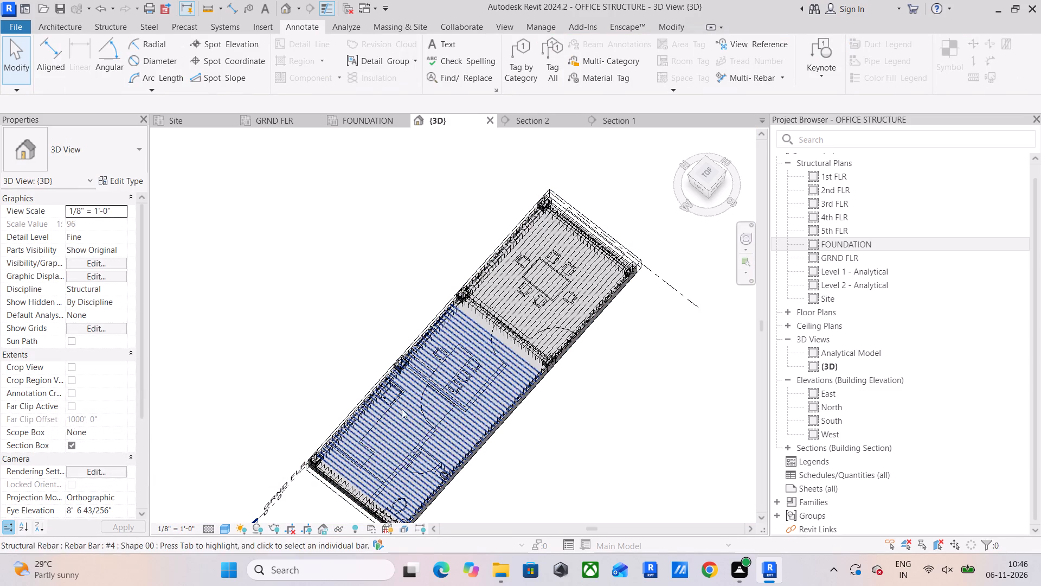
pyautogui.click(70, 444)
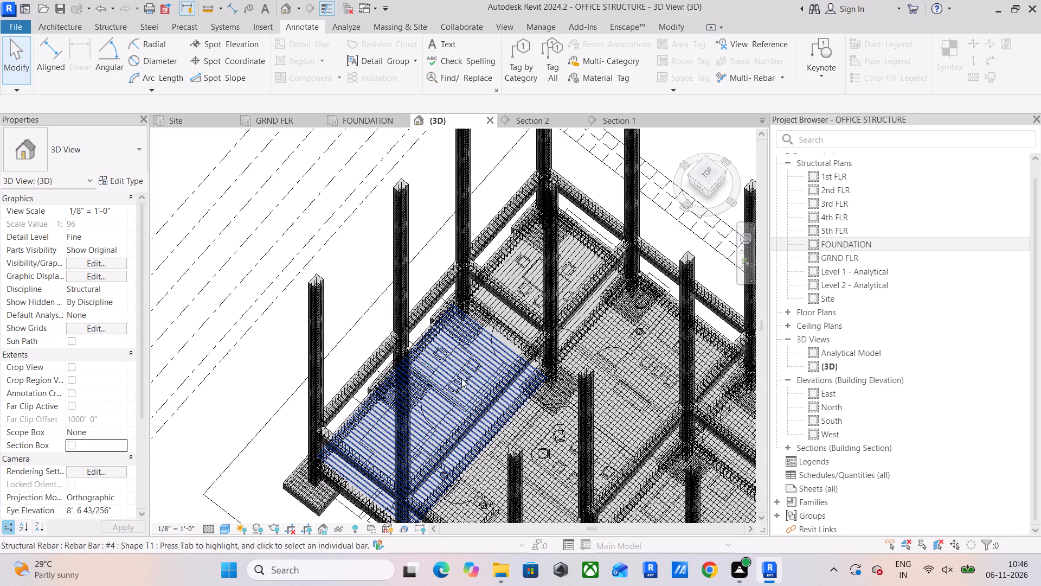
# Select the straight north-south #4 bar set in the northwest slab bay and delete it in the GRND FLR plan.
pyautogui.click(462, 374)
pyautogui.keyDown('shift'); pyautogui.moveTo(429, 413); pyautogui.dragTo(552, 298, button='middle'); pyautogui.keyUp('shift')
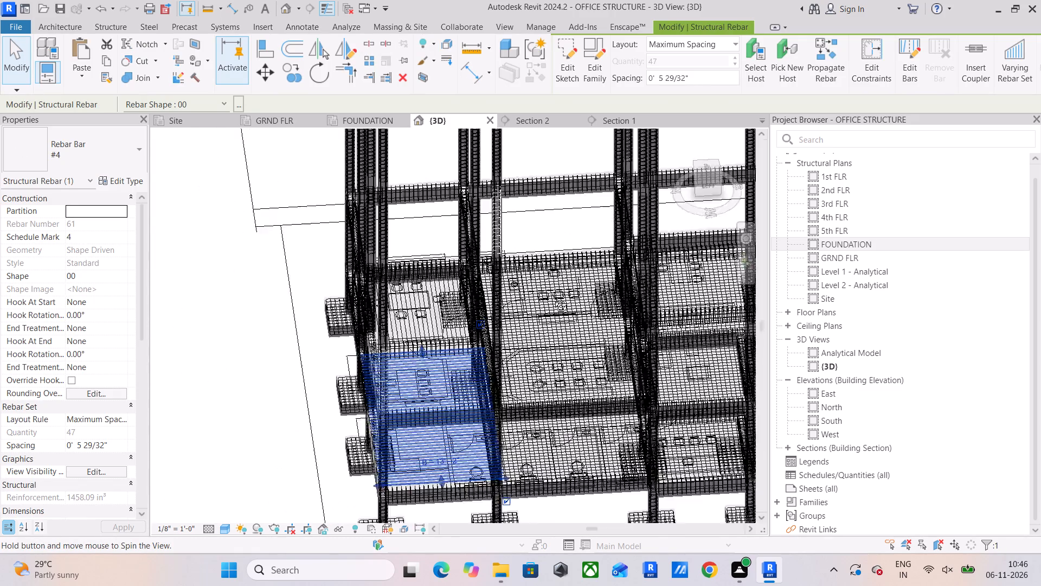
pyautogui.keyDown('shift'); pyautogui.moveTo(552, 298); pyautogui.dragTo(715, 251, button='middle'); pyautogui.keyUp('shift')
pyautogui.keyDown('shift'); pyautogui.scroll(5, 556, 314); pyautogui.keyUp('shift')
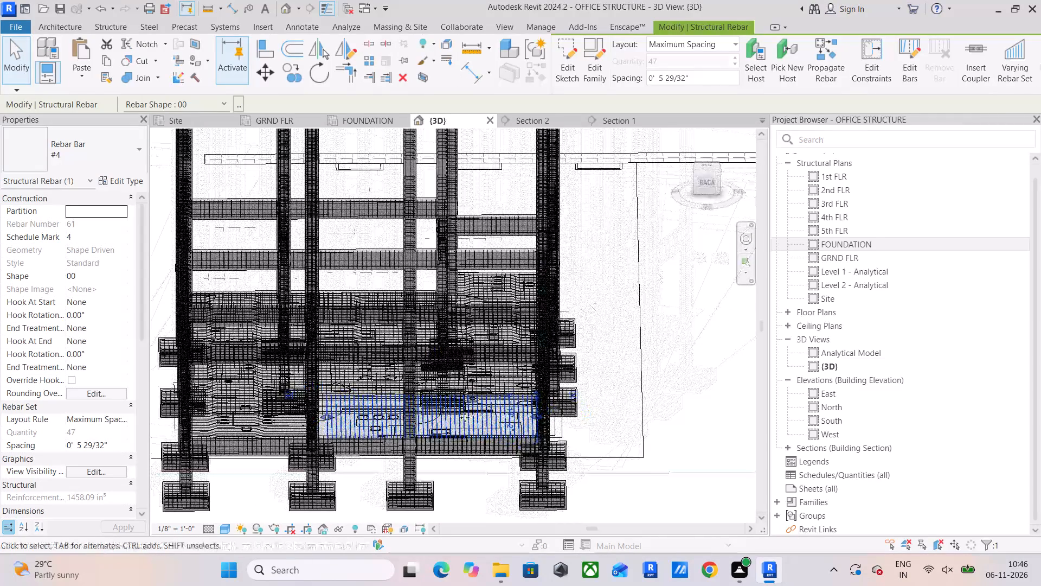
pyautogui.click(279, 118)
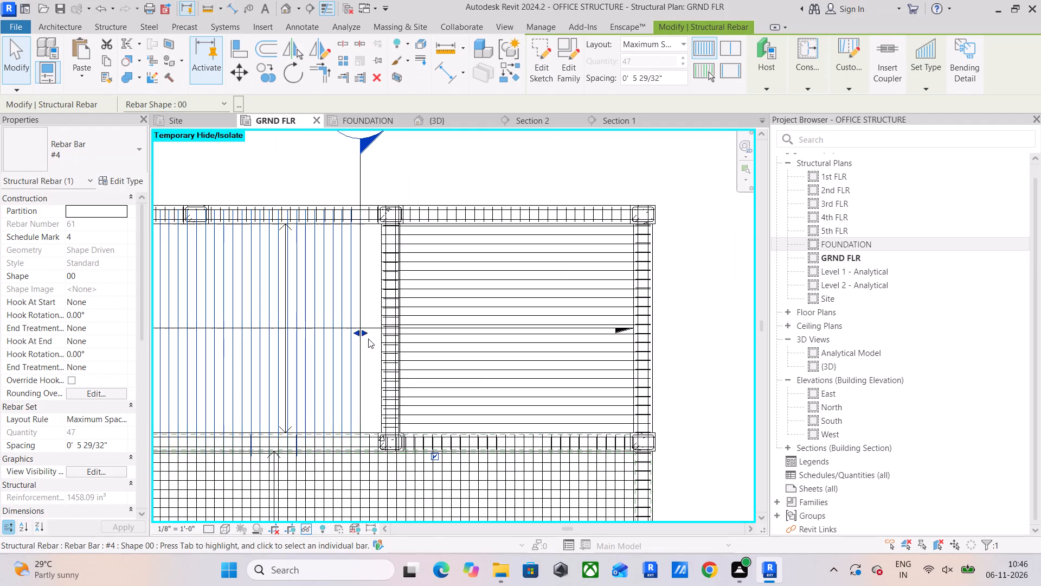
pyautogui.scroll(-4, 368, 339)
pyautogui.moveTo(369, 339); pyautogui.dragTo(447, 345, button='middle')
pyautogui.press('Delete')
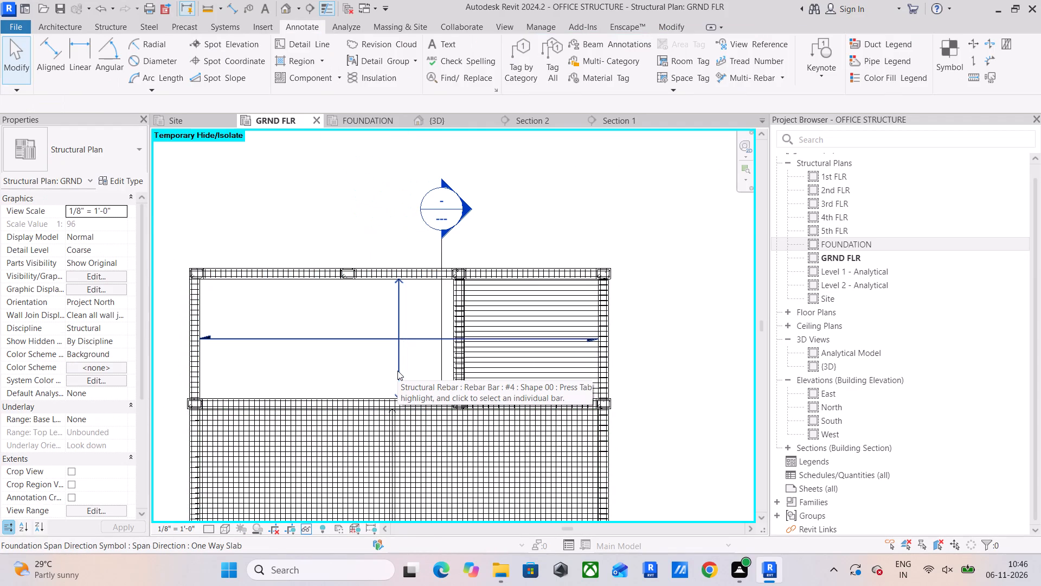
# Delete the cranked #4 bar set (Rebar Shape 2) from the northeast slab bay in the GRND FLR plan.
pyautogui.click(482, 370)
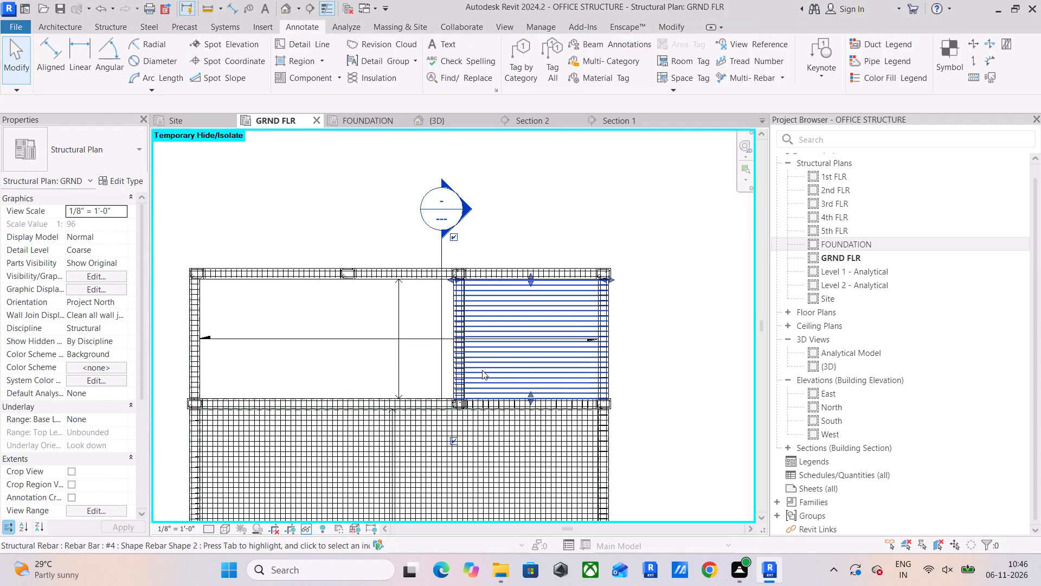
pyautogui.scroll(5, 523, 302)
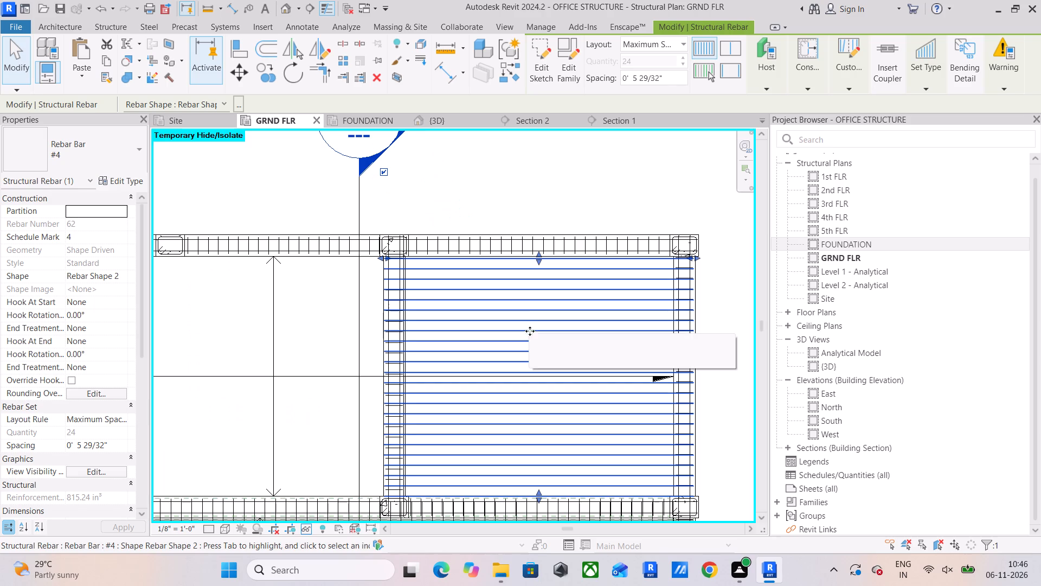
pyautogui.moveTo(538, 337); pyautogui.dragTo(512, 359, button='middle')
pyautogui.scroll(3, 388, 272)
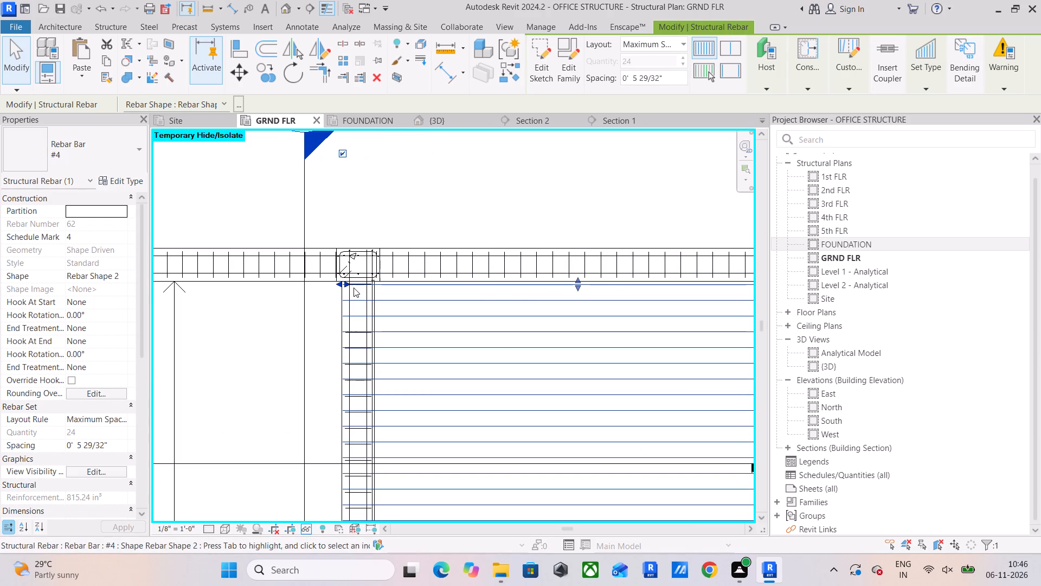
pyautogui.scroll(-3, 400, 349)
pyautogui.moveTo(402, 349); pyautogui.dragTo(384, 313, button='middle')
pyautogui.press('Delete')
pyautogui.scroll(-4, 431, 333)
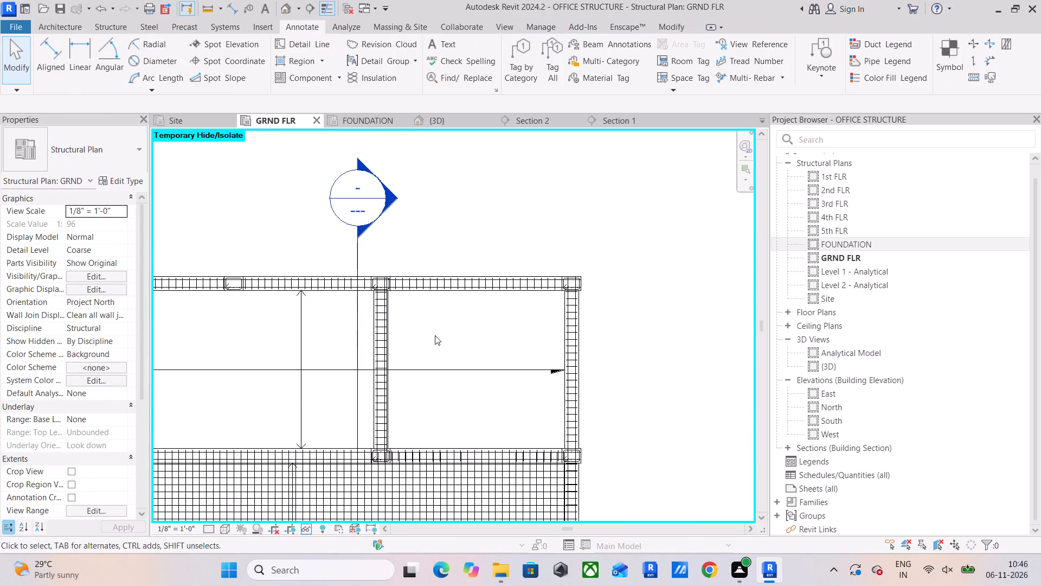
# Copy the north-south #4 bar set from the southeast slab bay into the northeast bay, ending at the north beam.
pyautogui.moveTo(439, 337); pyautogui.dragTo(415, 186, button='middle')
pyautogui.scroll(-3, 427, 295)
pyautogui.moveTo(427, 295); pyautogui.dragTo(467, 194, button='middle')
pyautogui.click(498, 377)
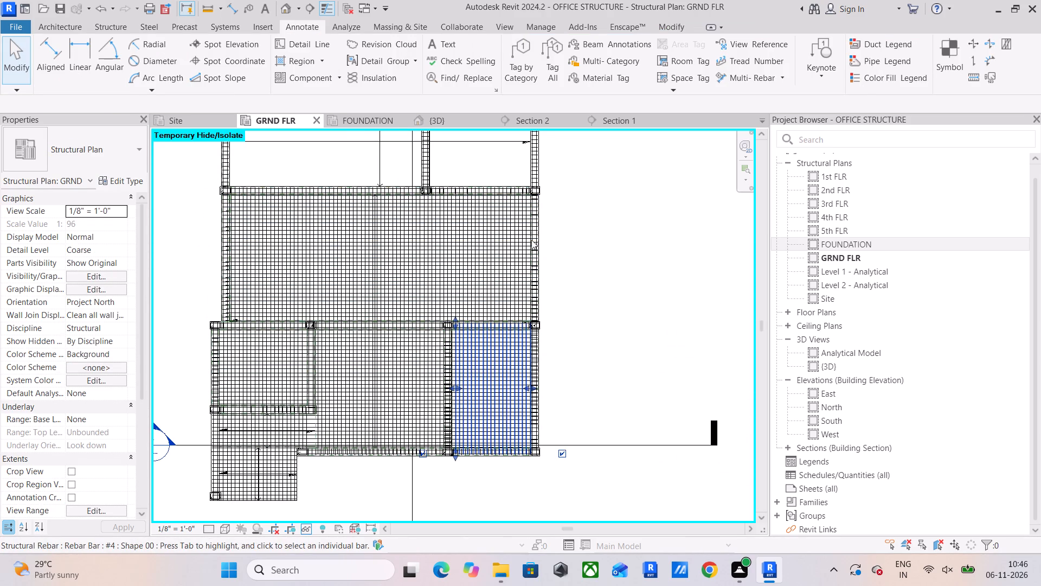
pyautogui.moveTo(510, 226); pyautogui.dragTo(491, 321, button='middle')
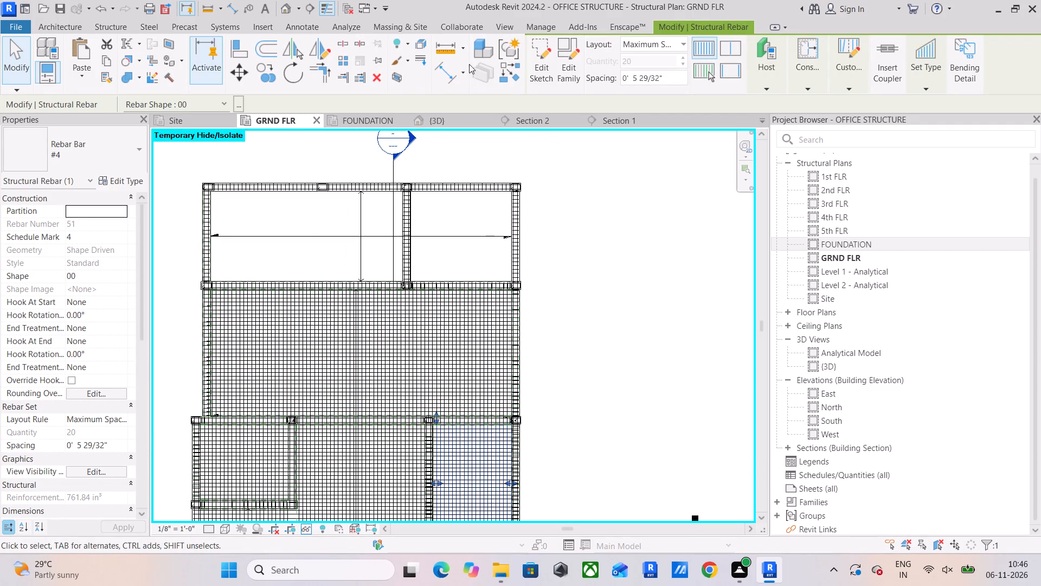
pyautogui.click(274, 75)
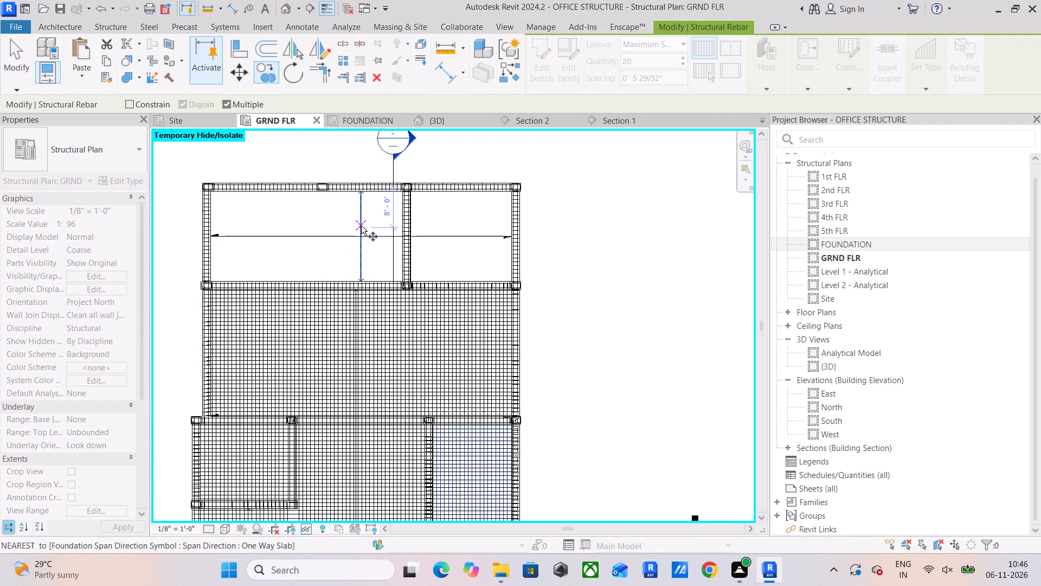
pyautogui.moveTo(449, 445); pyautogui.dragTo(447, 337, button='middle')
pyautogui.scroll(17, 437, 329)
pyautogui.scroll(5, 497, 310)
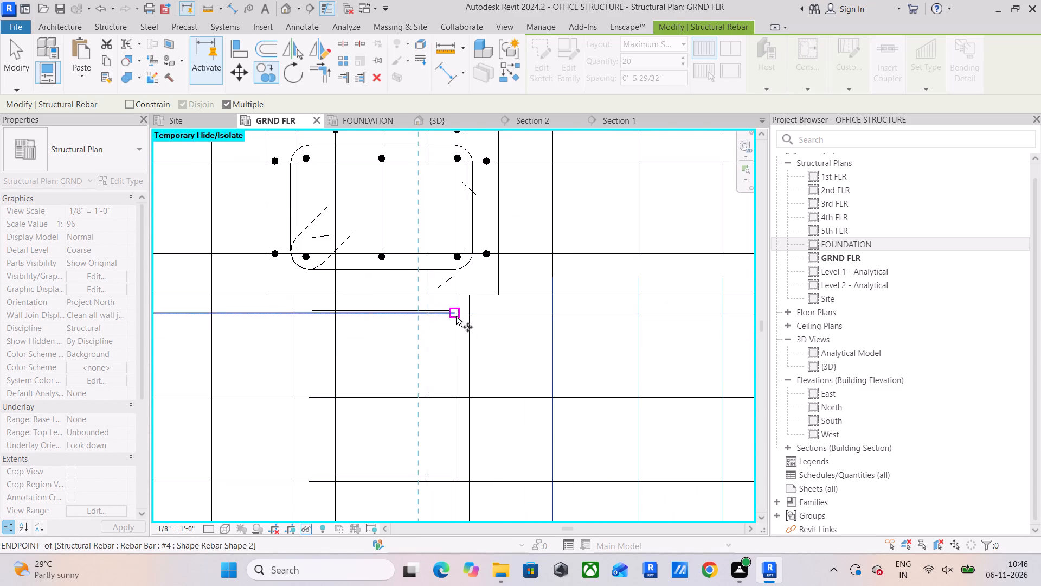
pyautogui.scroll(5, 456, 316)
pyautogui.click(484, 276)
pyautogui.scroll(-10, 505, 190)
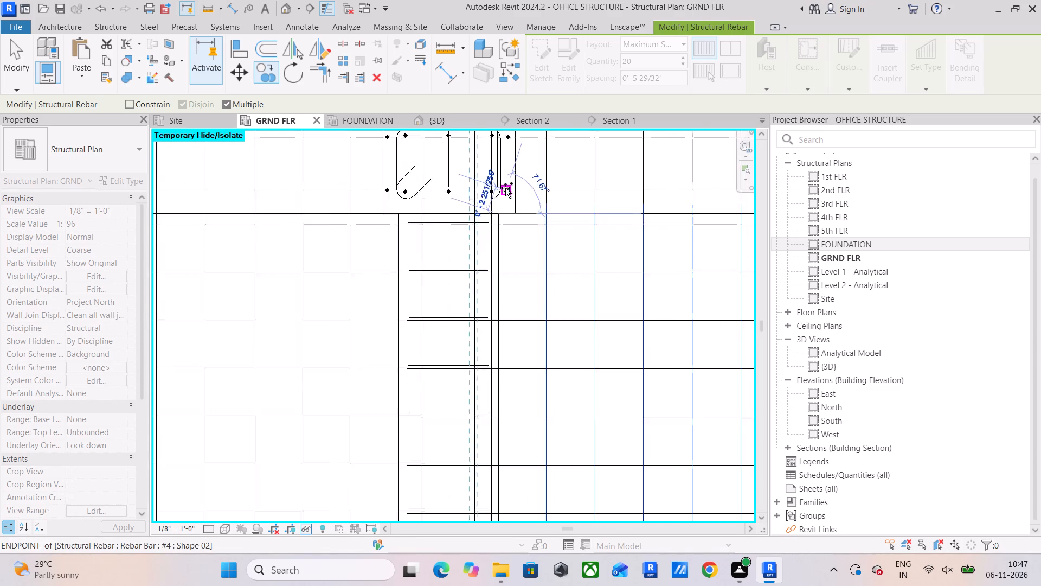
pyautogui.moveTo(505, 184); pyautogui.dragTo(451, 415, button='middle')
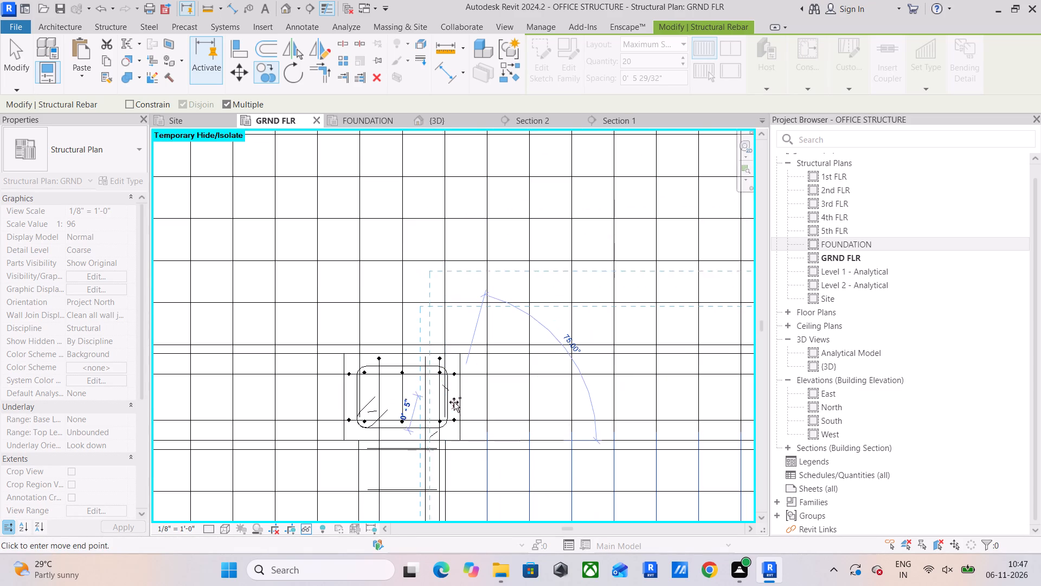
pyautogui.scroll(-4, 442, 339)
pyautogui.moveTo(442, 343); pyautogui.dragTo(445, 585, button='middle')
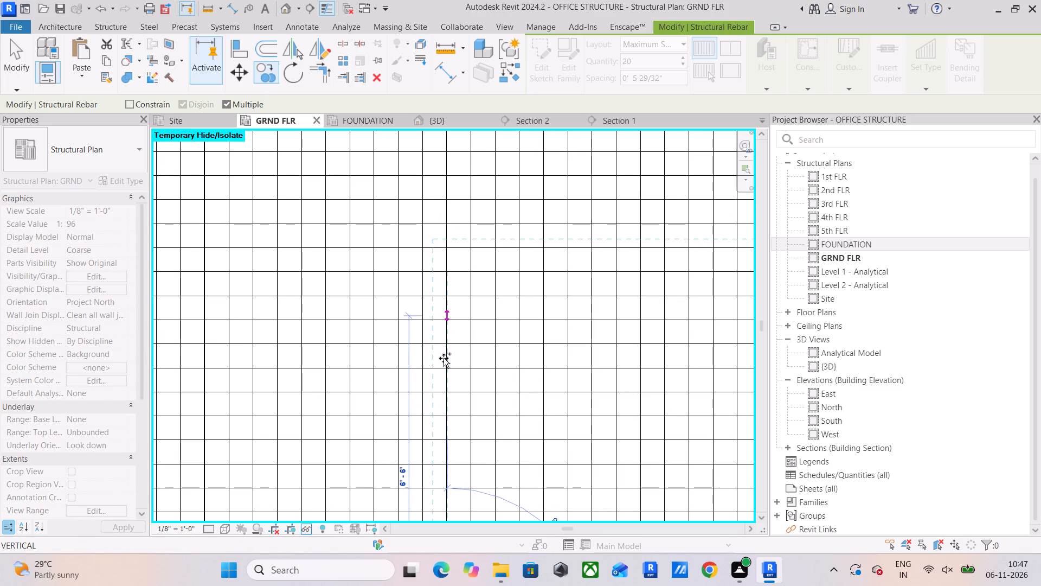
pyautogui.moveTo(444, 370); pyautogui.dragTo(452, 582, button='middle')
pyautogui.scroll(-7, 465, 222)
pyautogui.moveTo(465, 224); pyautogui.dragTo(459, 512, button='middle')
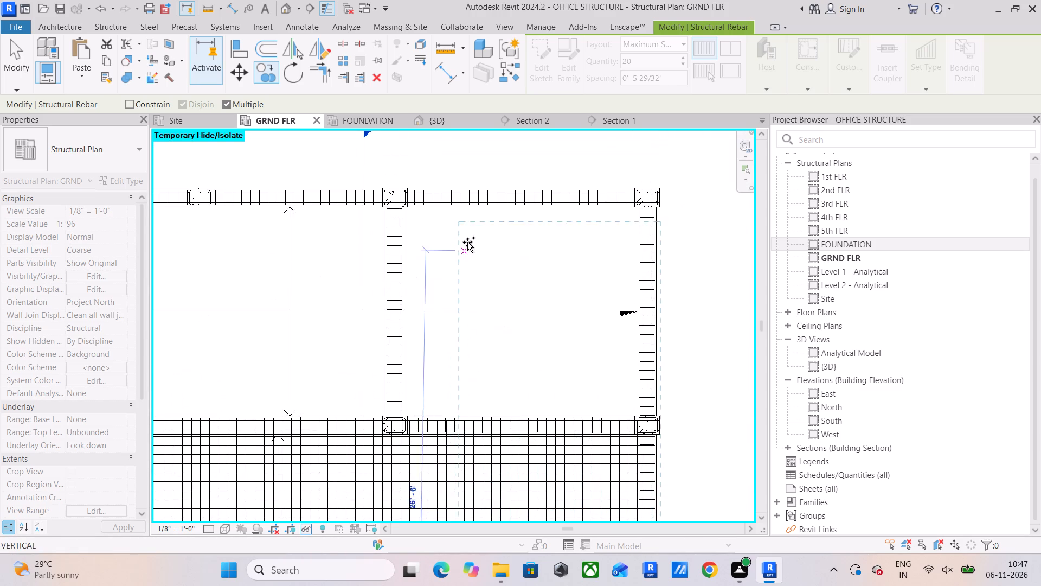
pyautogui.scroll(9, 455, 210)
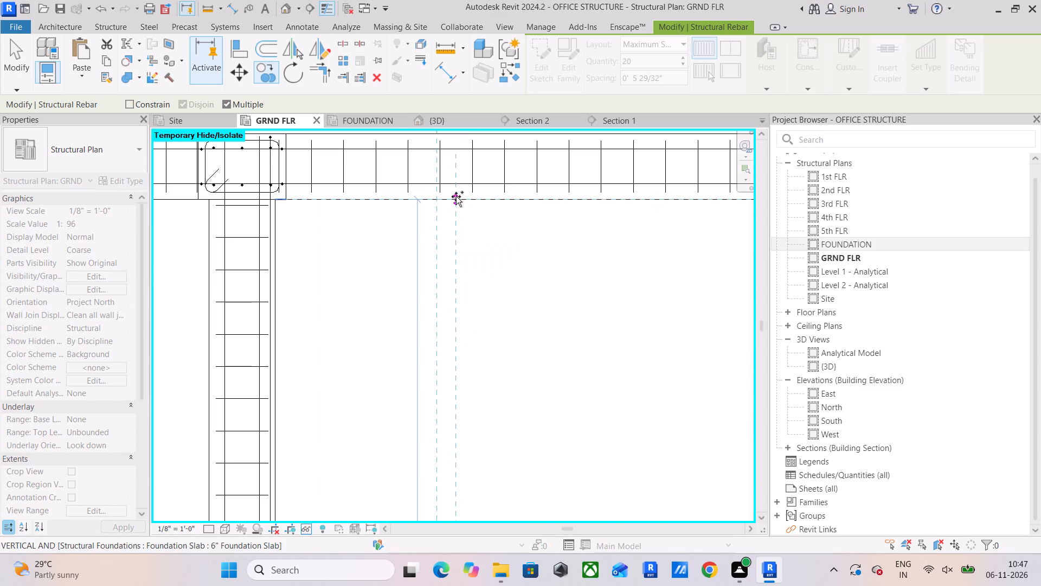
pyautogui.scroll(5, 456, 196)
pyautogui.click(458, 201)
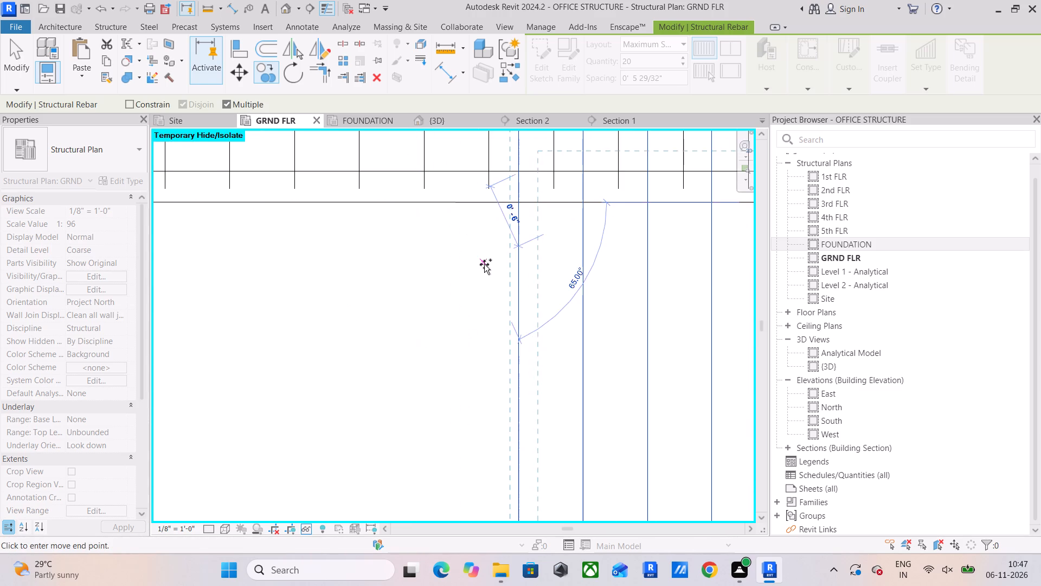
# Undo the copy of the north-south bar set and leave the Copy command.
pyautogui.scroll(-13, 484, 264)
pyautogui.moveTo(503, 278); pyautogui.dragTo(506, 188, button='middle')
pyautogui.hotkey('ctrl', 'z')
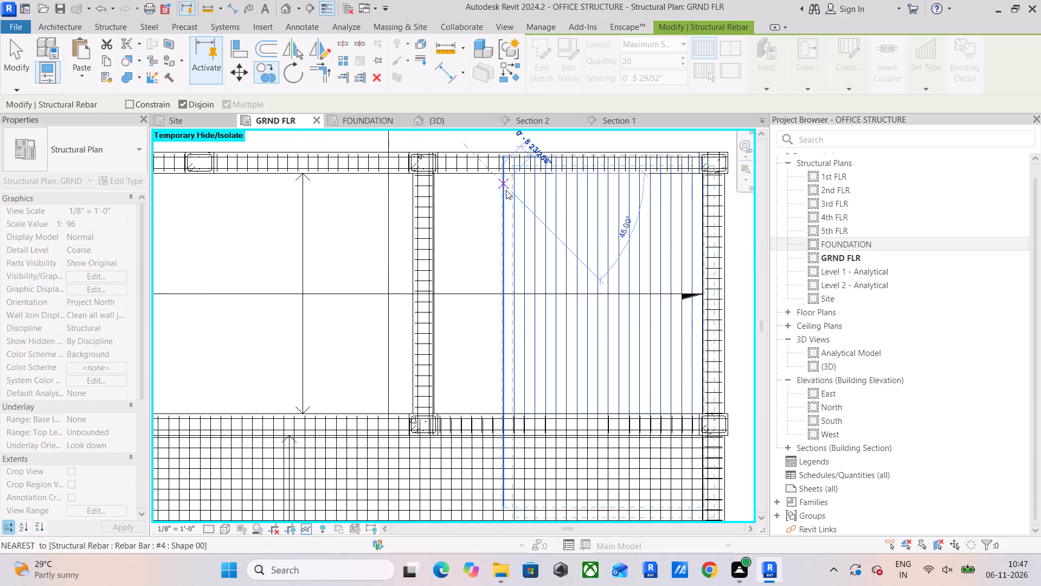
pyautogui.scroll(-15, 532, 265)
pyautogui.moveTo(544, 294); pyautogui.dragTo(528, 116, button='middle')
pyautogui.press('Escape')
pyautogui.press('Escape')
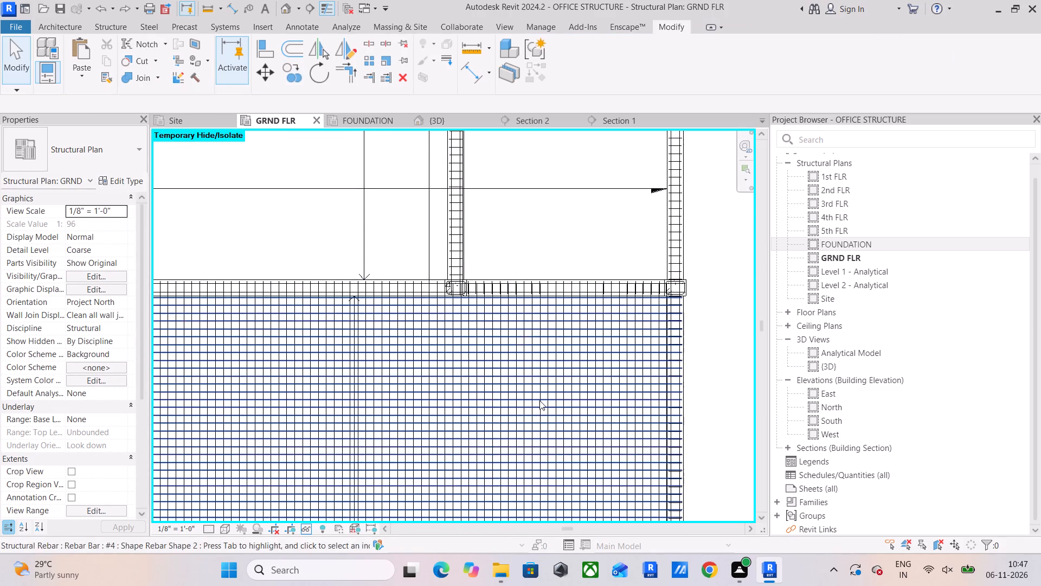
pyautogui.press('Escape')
# Copy both #4 bar sets (Shape 00 and Rebar Shape 2) from the southeast slab bay into the northeast bay, against the north beam.
pyautogui.moveTo(539, 385); pyautogui.dragTo(543, 138, button='middle')
pyautogui.scroll(1, 551, 196)
pyautogui.scroll(-4, 498, 320)
pyautogui.moveTo(505, 333); pyautogui.dragTo(513, 200, button='middle')
pyautogui.scroll(11, 560, 276)
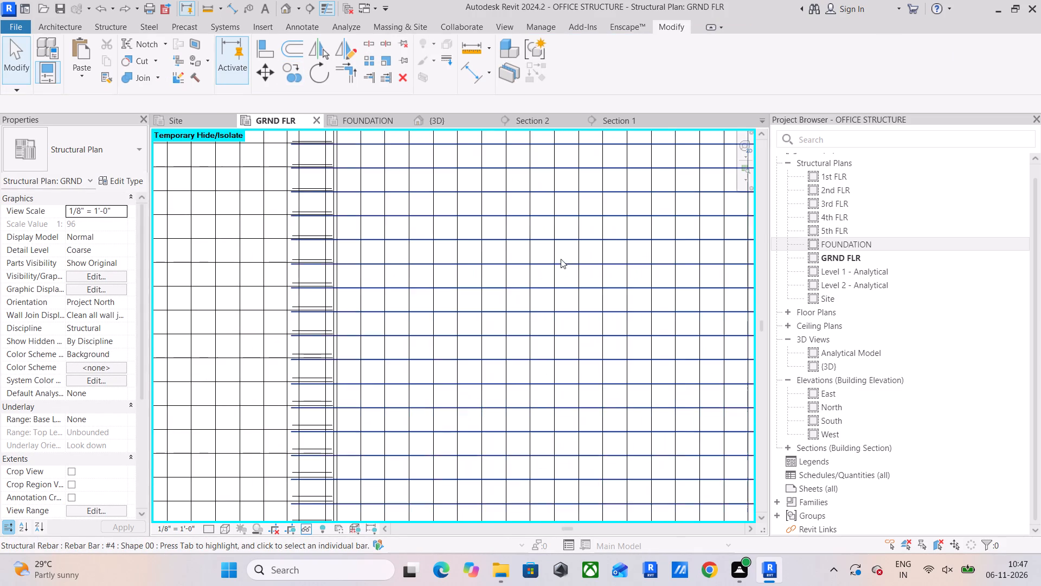
pyautogui.moveTo(548, 252); pyautogui.dragTo(494, 345)
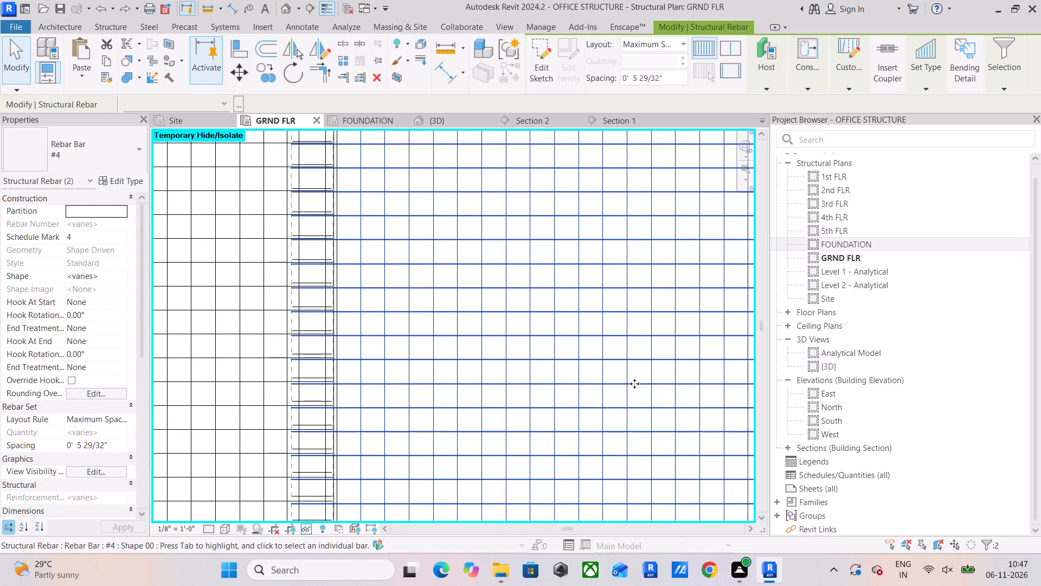
pyautogui.scroll(-4, 634, 384)
pyautogui.click(258, 71)
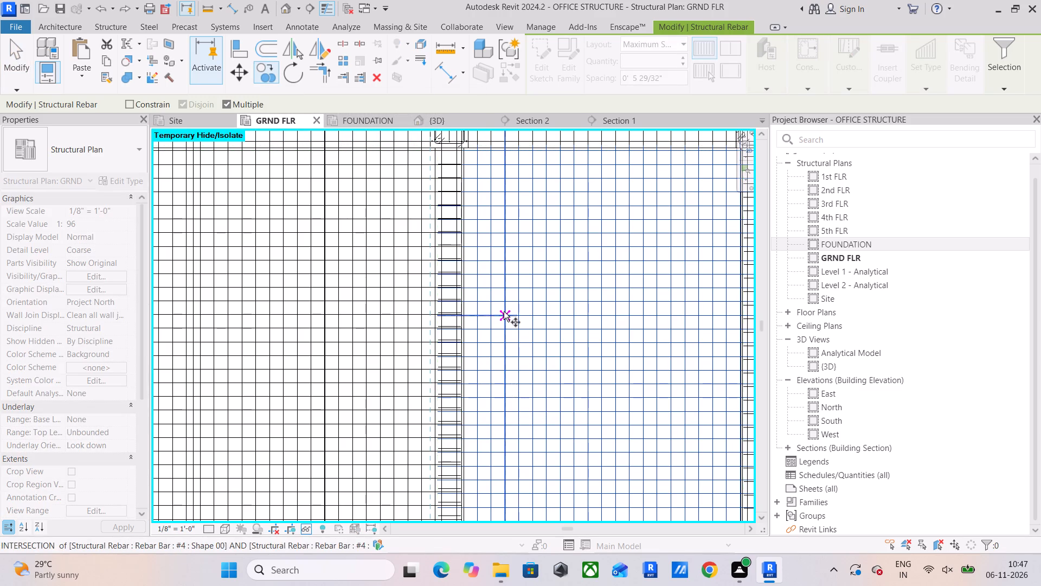
pyautogui.moveTo(499, 355); pyautogui.dragTo(507, 543, button='middle')
pyautogui.scroll(4, 487, 348)
pyautogui.scroll(5, 445, 316)
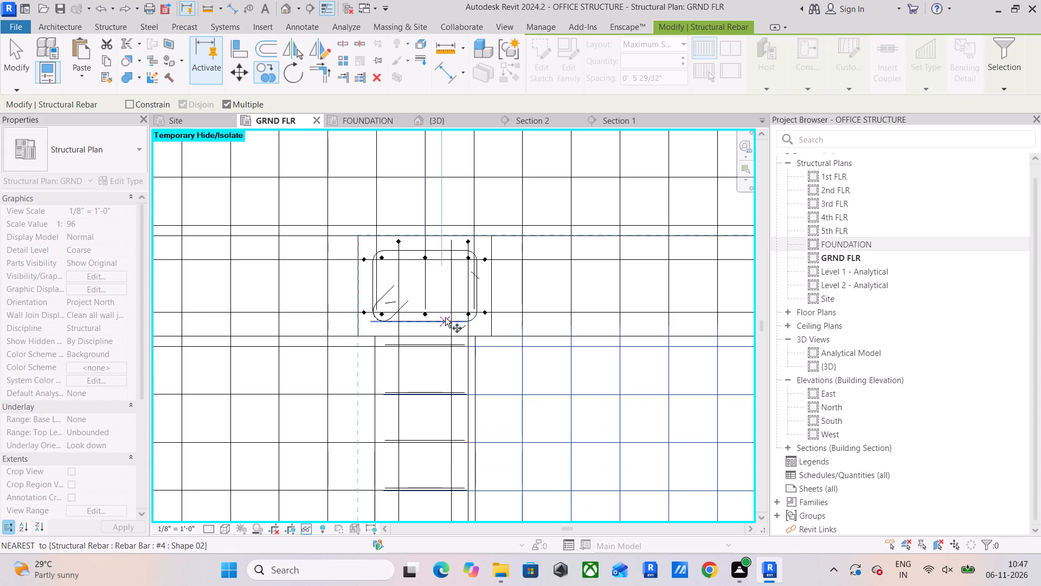
pyautogui.scroll(10, 480, 335)
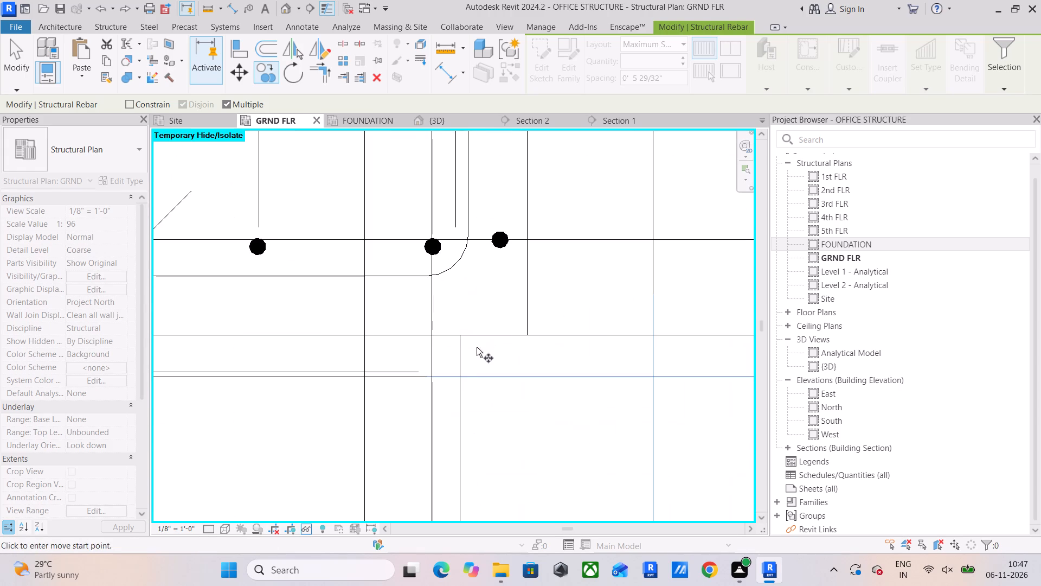
pyautogui.click(461, 339)
pyautogui.scroll(-12, 494, 245)
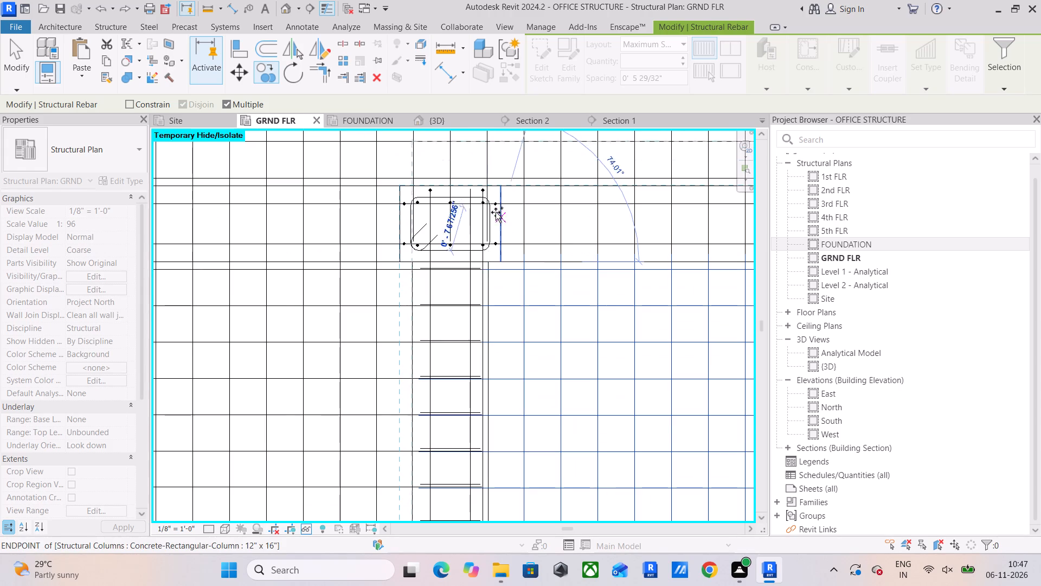
pyautogui.scroll(-4, 496, 212)
pyautogui.moveTo(496, 212); pyautogui.dragTo(494, 495, button='middle')
pyautogui.scroll(-4, 495, 310)
pyautogui.moveTo(497, 303); pyautogui.dragTo(491, 453, button='middle')
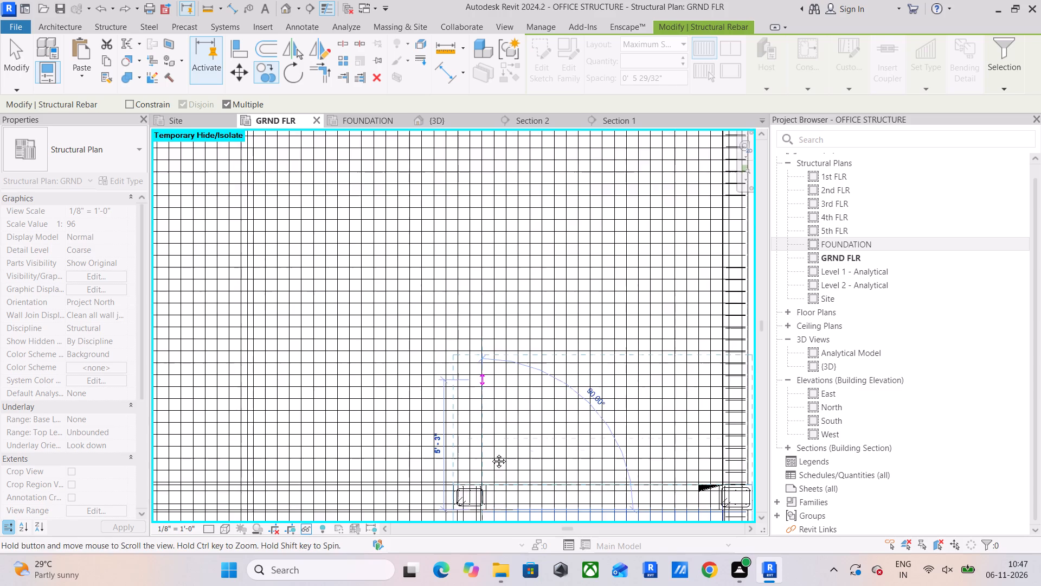
pyautogui.moveTo(491, 453); pyautogui.dragTo(494, 475, button='middle')
pyautogui.scroll(-4, 497, 311)
pyautogui.moveTo(501, 300); pyautogui.dragTo(494, 479, button='middle')
pyautogui.scroll(4, 489, 256)
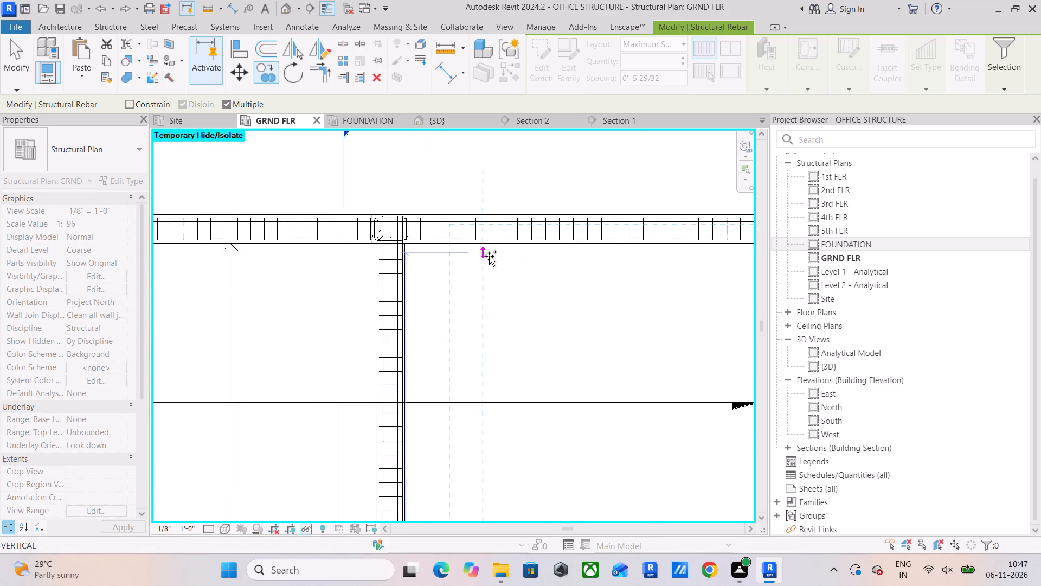
pyautogui.scroll(9, 489, 256)
pyautogui.click(474, 222)
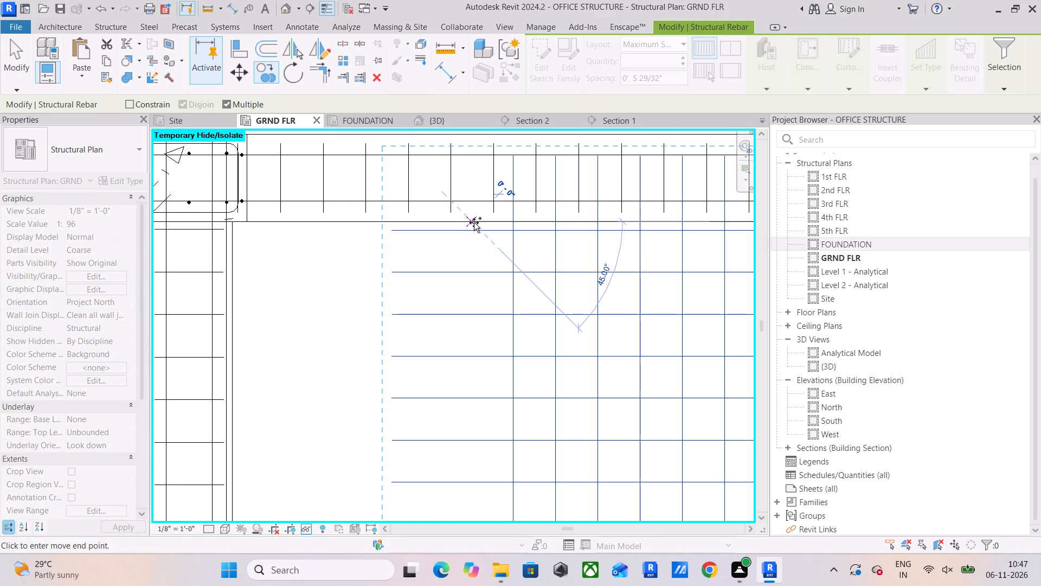
pyautogui.scroll(-8, 483, 242)
pyautogui.moveTo(538, 289); pyautogui.dragTo(404, 233, button='middle')
pyautogui.press('Escape')
pyautogui.press('Escape')
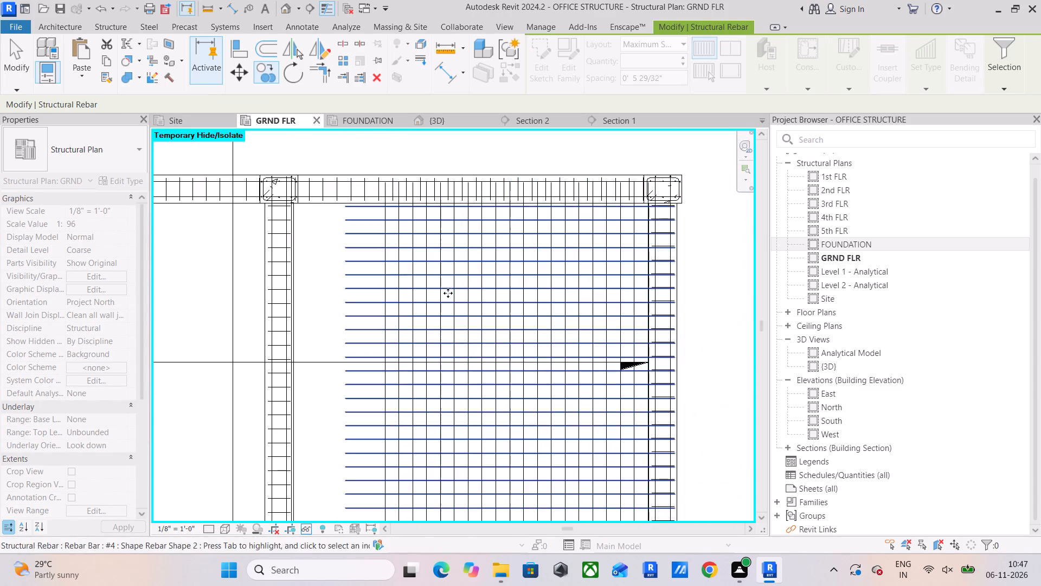
pyautogui.press('Escape')
# Stretch the west end of the northeast bay's east-west #4 bar set (Rebar Shape 2) into the bay's west beam.
pyautogui.click(374, 262)
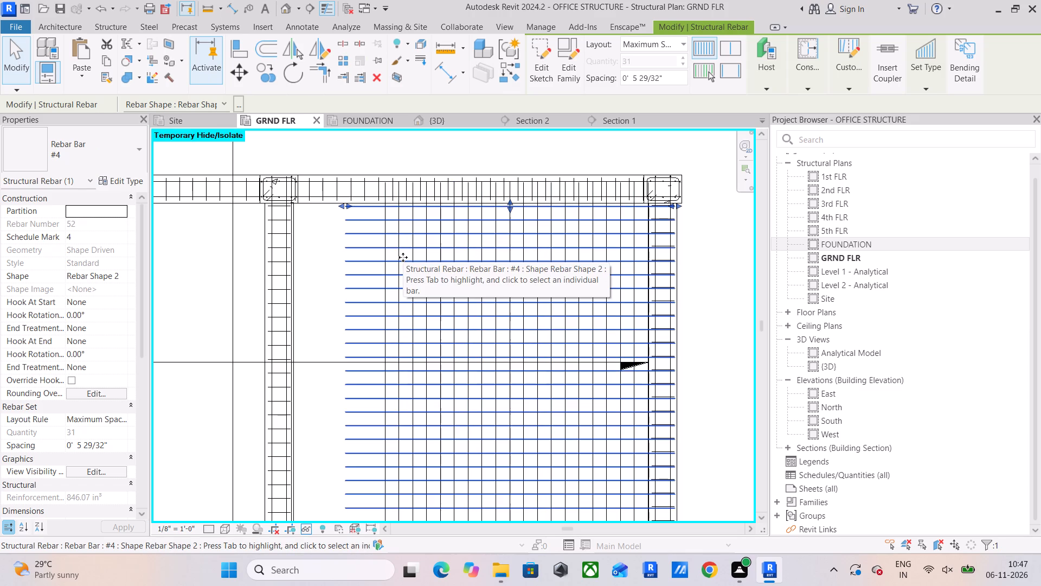
pyautogui.scroll(4, 403, 257)
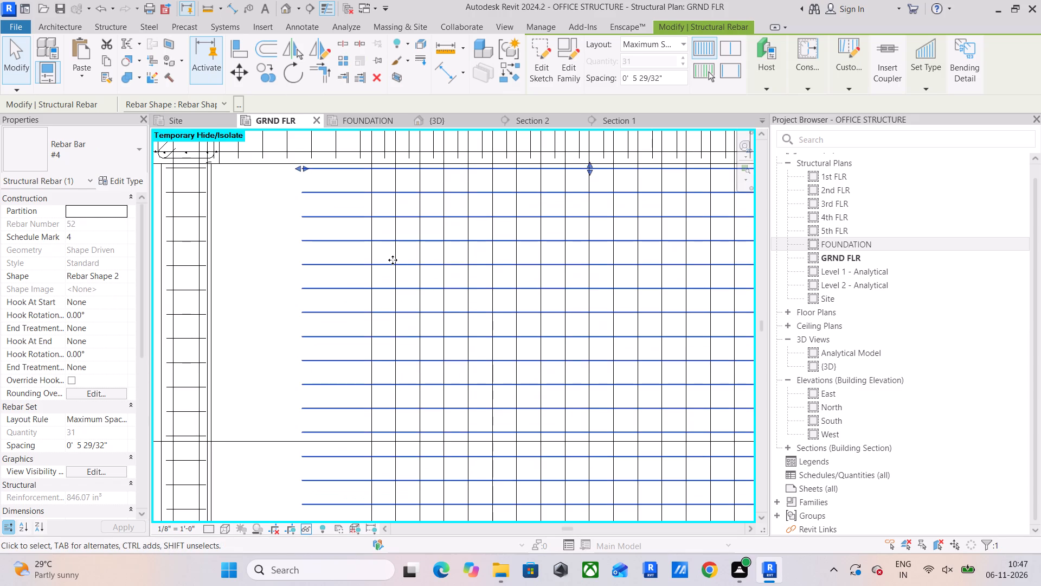
pyautogui.press('Escape')
pyautogui.click(370, 271)
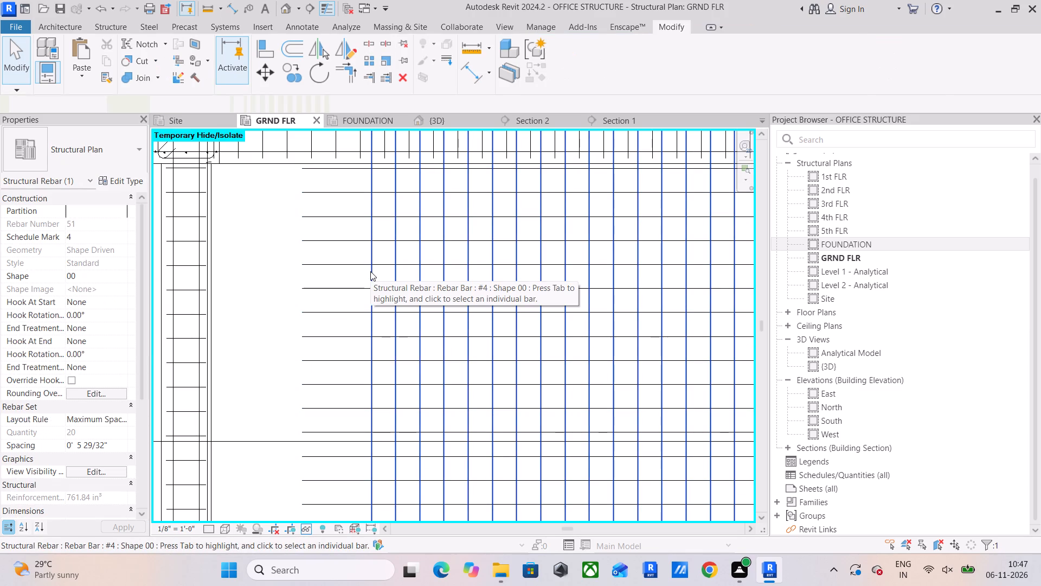
pyautogui.click(340, 269)
pyautogui.scroll(-3, 355, 279)
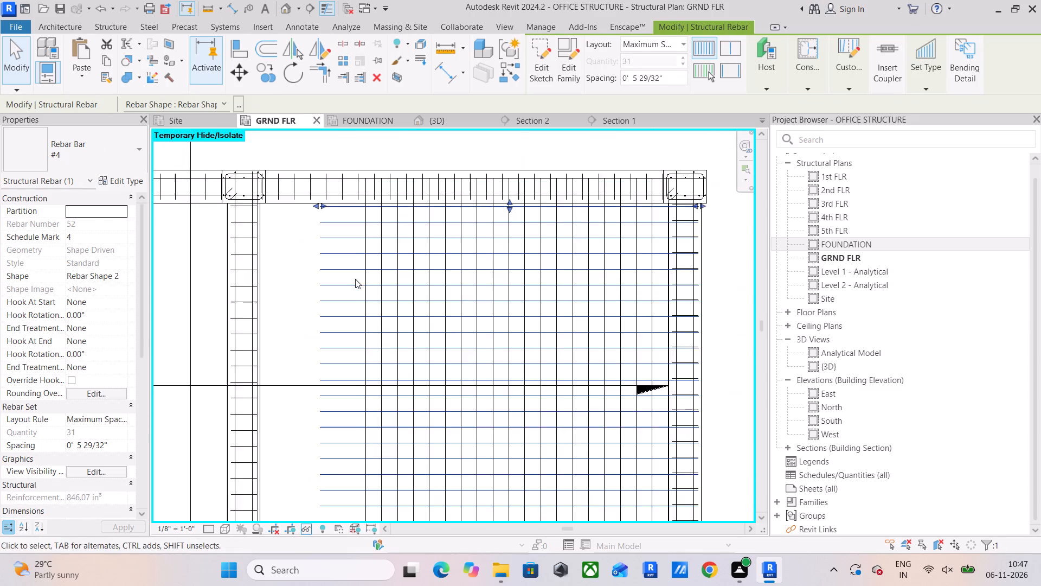
pyautogui.moveTo(355, 279); pyautogui.dragTo(394, 326, button='middle')
pyautogui.scroll(4, 362, 258)
pyautogui.moveTo(352, 251); pyautogui.dragTo(248, 250)
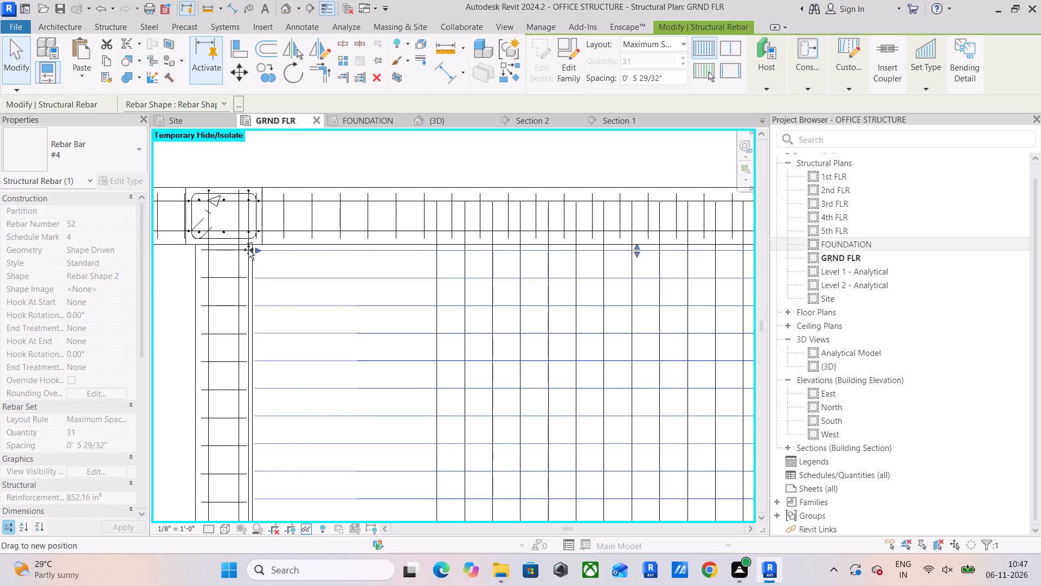
pyautogui.moveTo(248, 250); pyautogui.dragTo(207, 257)
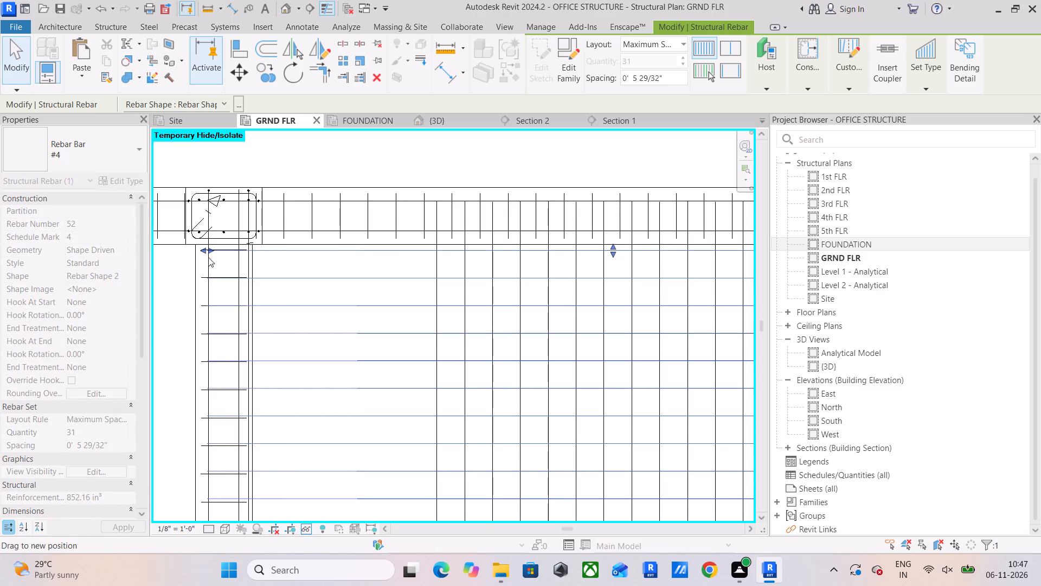
# Extend the northeast bay's north-south #4 bar set (Shape 00) westward to beside the inner face of the west beam.
pyautogui.click(437, 260)
pyautogui.scroll(-3, 454, 316)
pyautogui.moveTo(454, 316); pyautogui.dragTo(467, 159, button='middle')
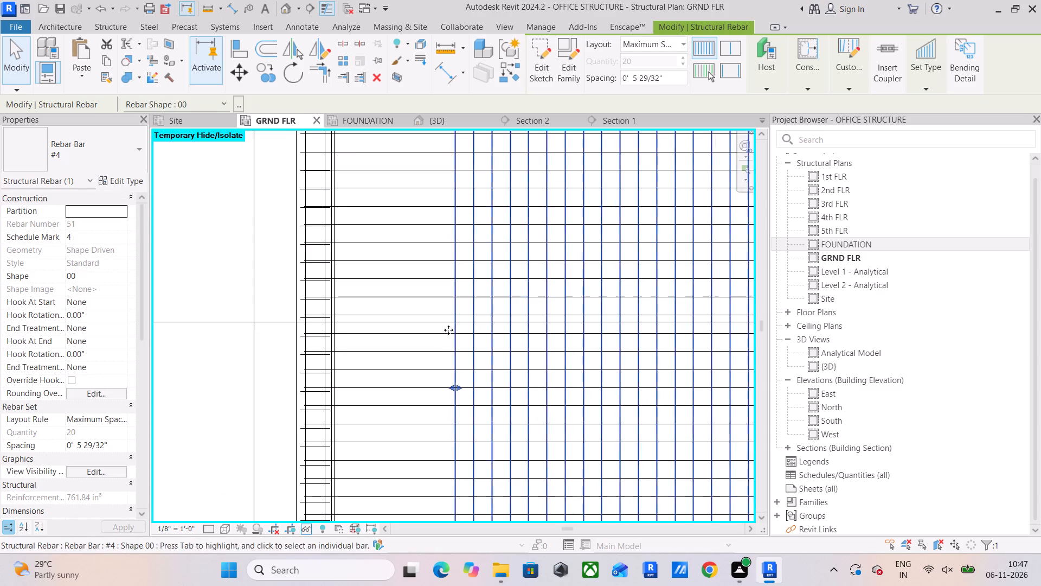
pyautogui.moveTo(450, 388); pyautogui.dragTo(367, 384)
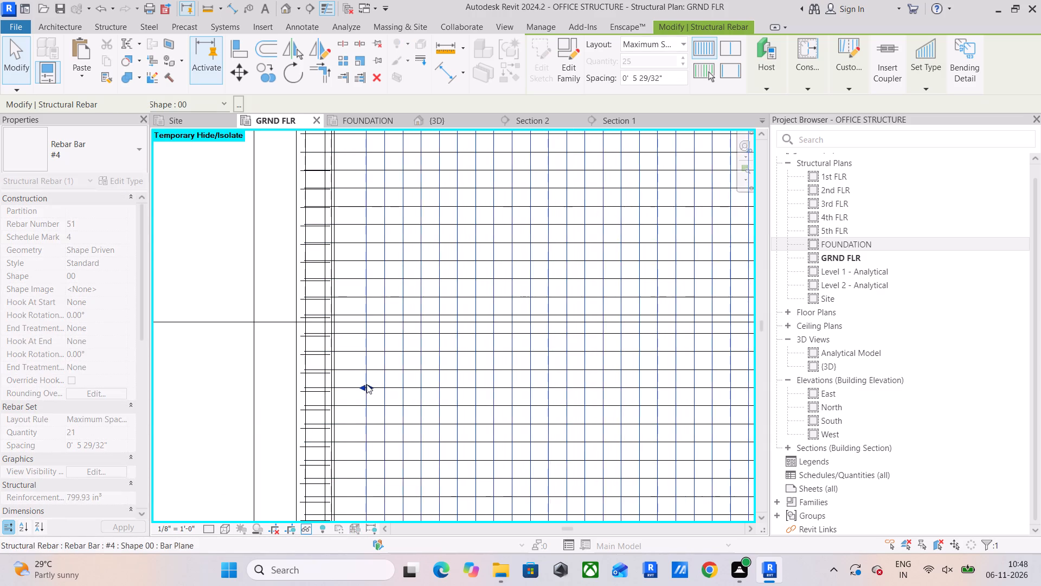
pyautogui.moveTo(369, 368); pyautogui.dragTo(370, 165, button='middle')
pyautogui.scroll(5, 358, 198)
pyautogui.moveTo(360, 219); pyautogui.dragTo(371, 163, button='middle')
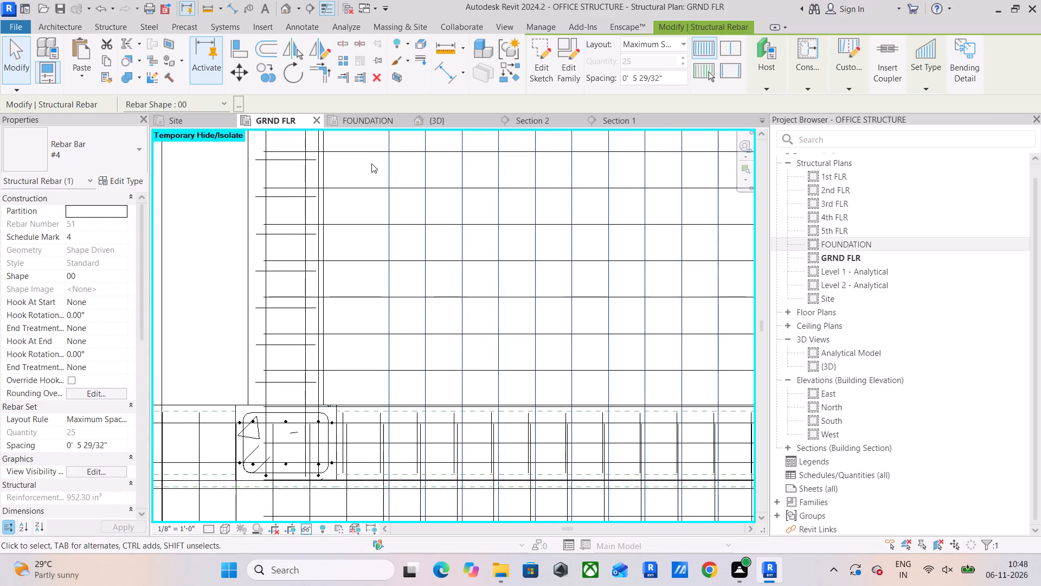
pyautogui.scroll(-3, 387, 180)
pyautogui.moveTo(390, 184); pyautogui.dragTo(406, 224, button='middle')
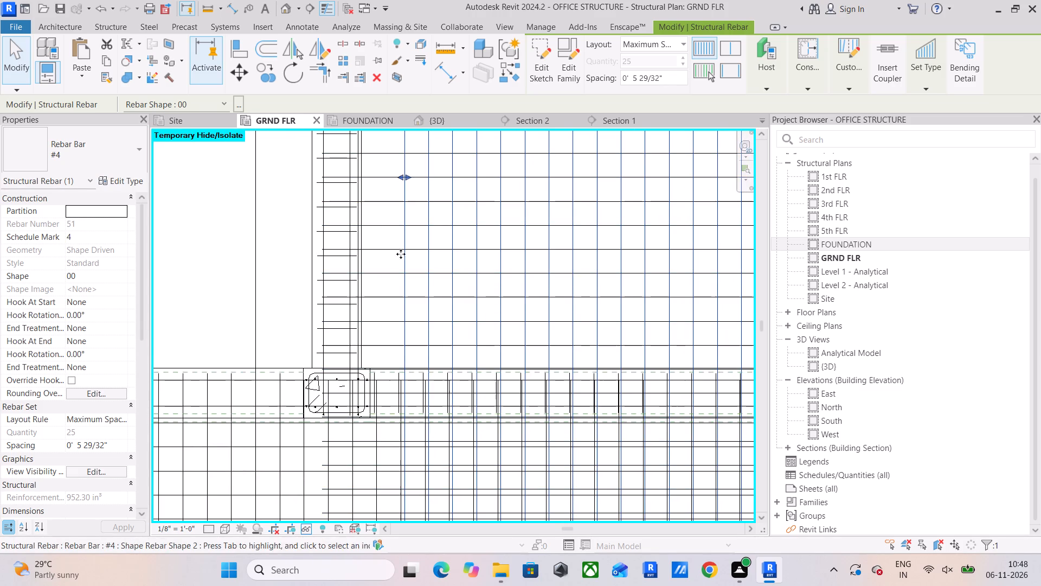
pyautogui.moveTo(397, 176); pyautogui.dragTo(388, 179)
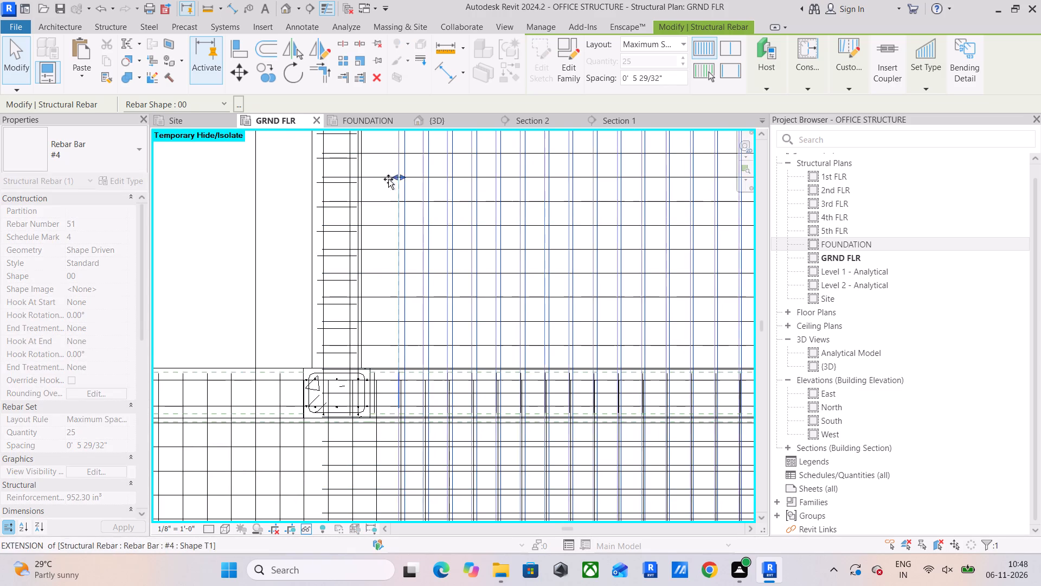
pyautogui.moveTo(388, 179); pyautogui.dragTo(376, 181)
# Examine how the northeast bay's north-south bars line up with the bars south of the intermediate beam near its western column.
pyautogui.scroll(4, 390, 241)
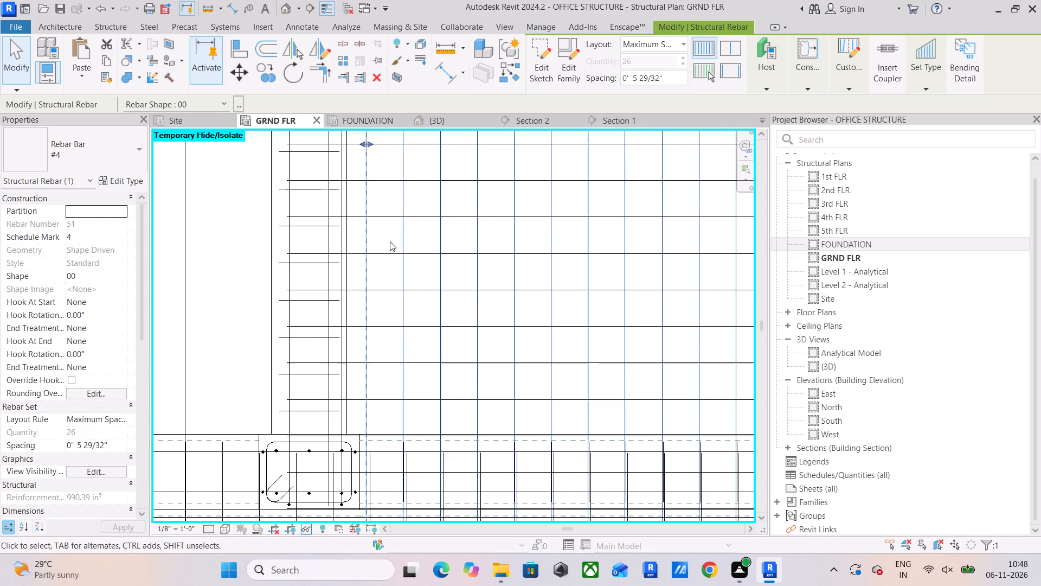
pyautogui.moveTo(390, 242); pyautogui.dragTo(423, 72, button='middle')
pyautogui.scroll(1, 422, 75)
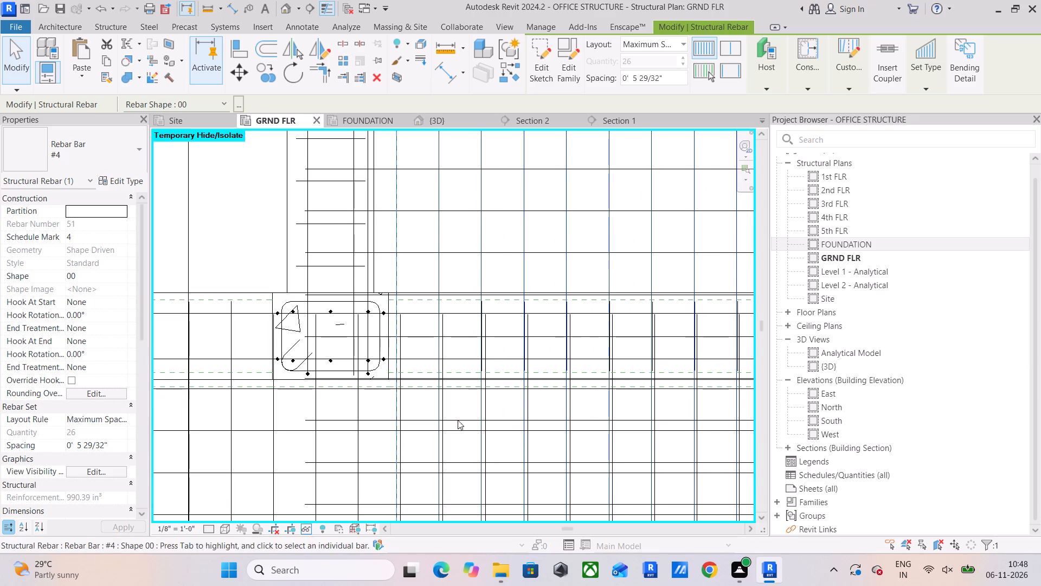
pyautogui.moveTo(448, 405); pyautogui.dragTo(486, 280, button='middle')
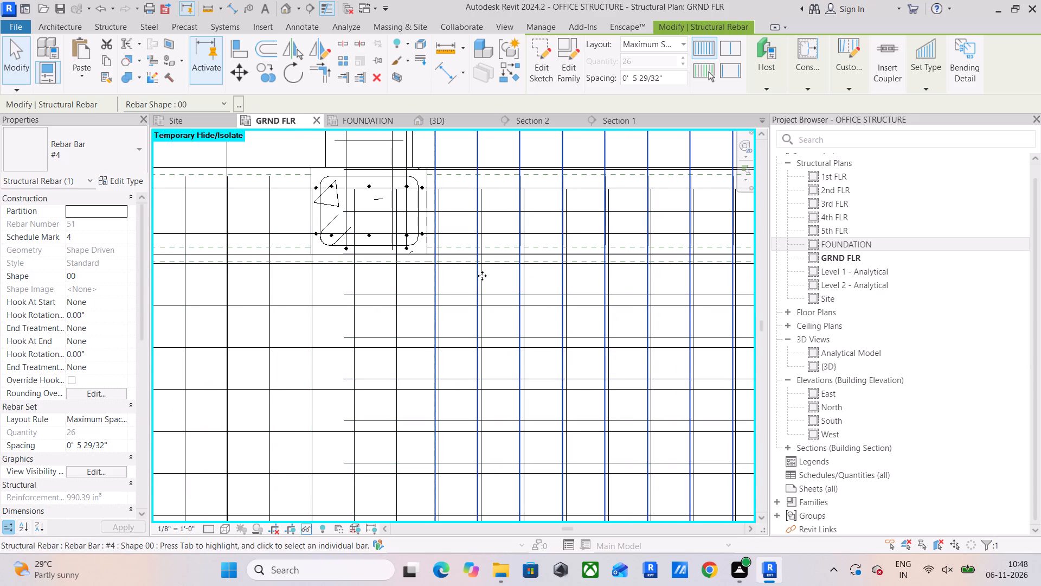
pyautogui.click(485, 275)
pyautogui.moveTo(486, 273); pyautogui.dragTo(479, 344, button='middle')
pyautogui.scroll(-1, 475, 289)
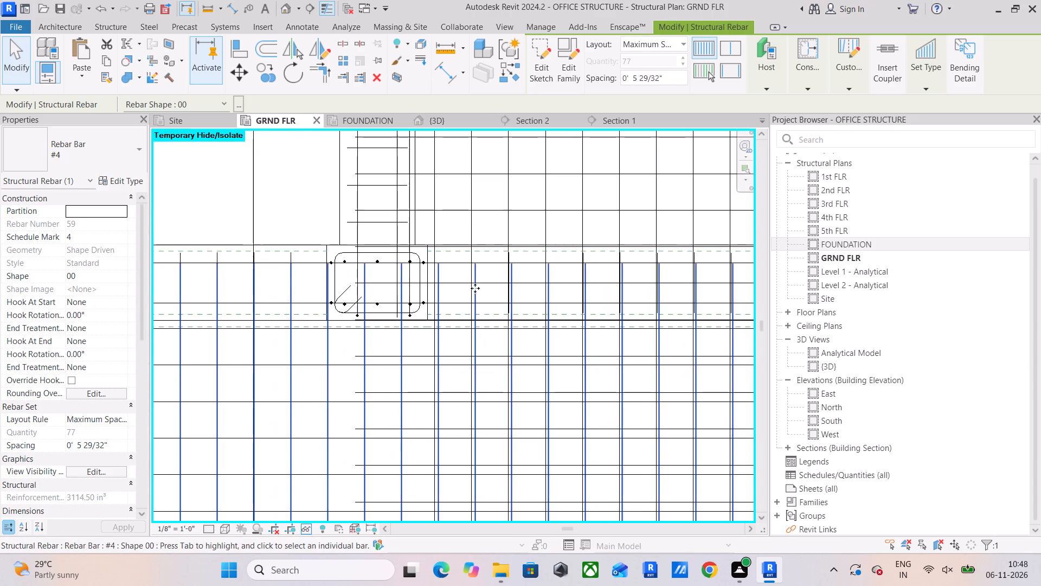
pyautogui.moveTo(436, 280); pyautogui.dragTo(454, 387, button='middle')
pyautogui.scroll(-4, 454, 309)
pyautogui.moveTo(477, 290); pyautogui.dragTo(445, 392, button='middle')
pyautogui.click(422, 215)
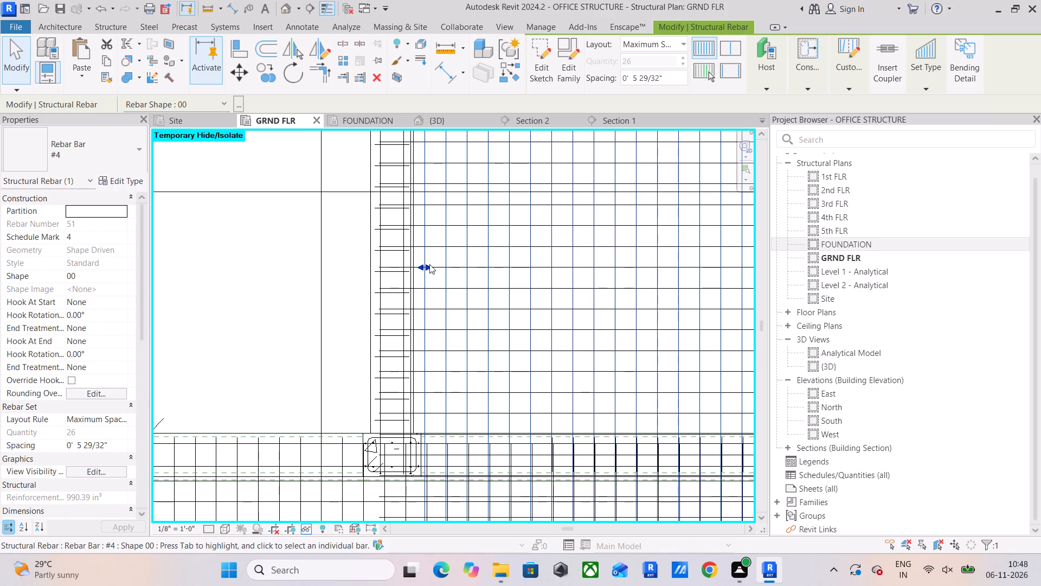
pyautogui.click(429, 266)
# Select the #4 T1 stirrup set in the beam south of the northeast bay and shift its east extent onto the adjacent north-south bar.
pyautogui.scroll(6, 441, 417)
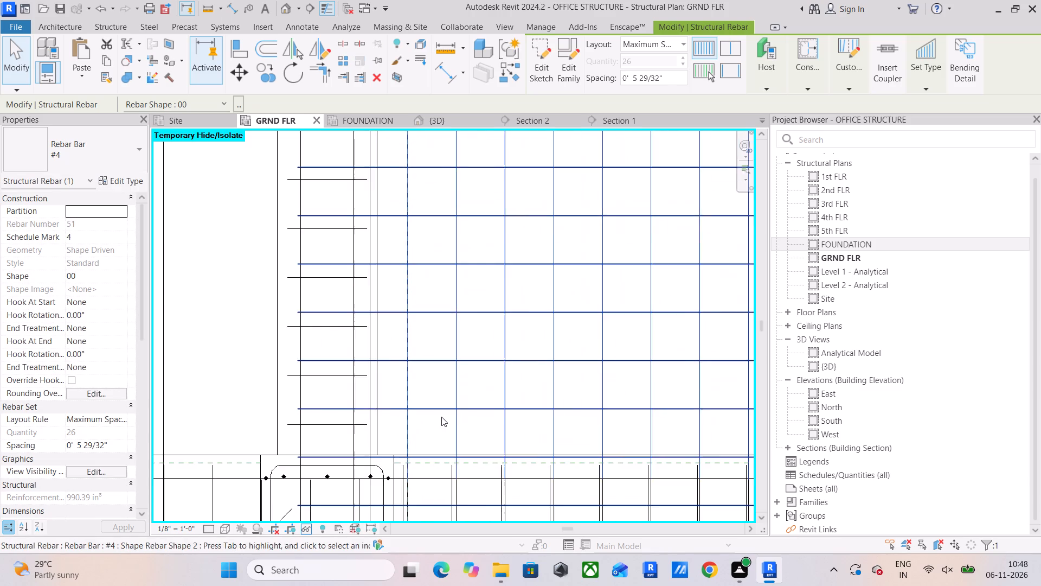
pyautogui.moveTo(441, 417); pyautogui.dragTo(419, 256, button='middle')
pyautogui.moveTo(414, 312); pyautogui.dragTo(365, 188, button='middle')
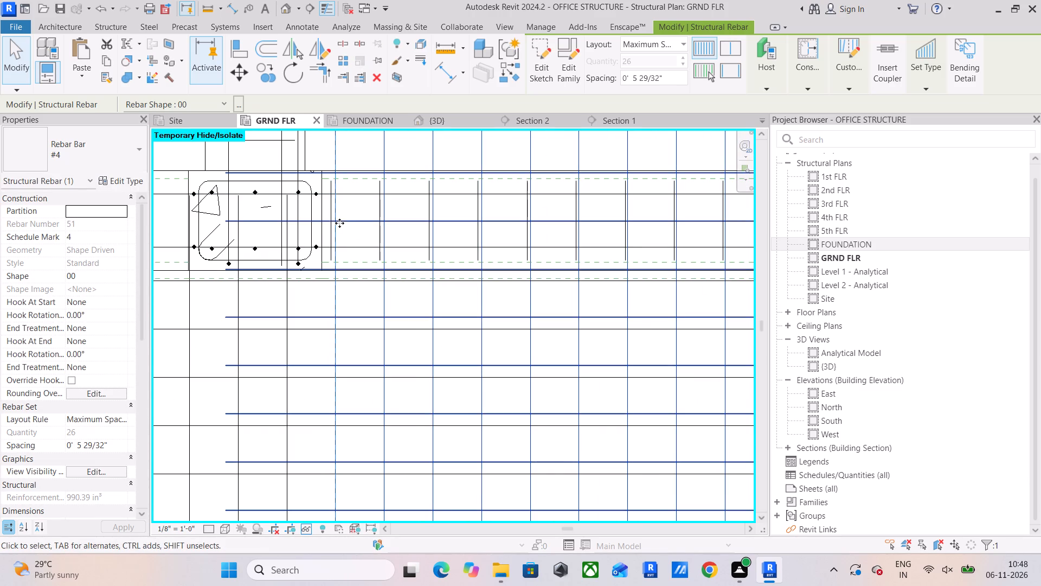
pyautogui.scroll(5, 331, 212)
pyautogui.click(330, 201)
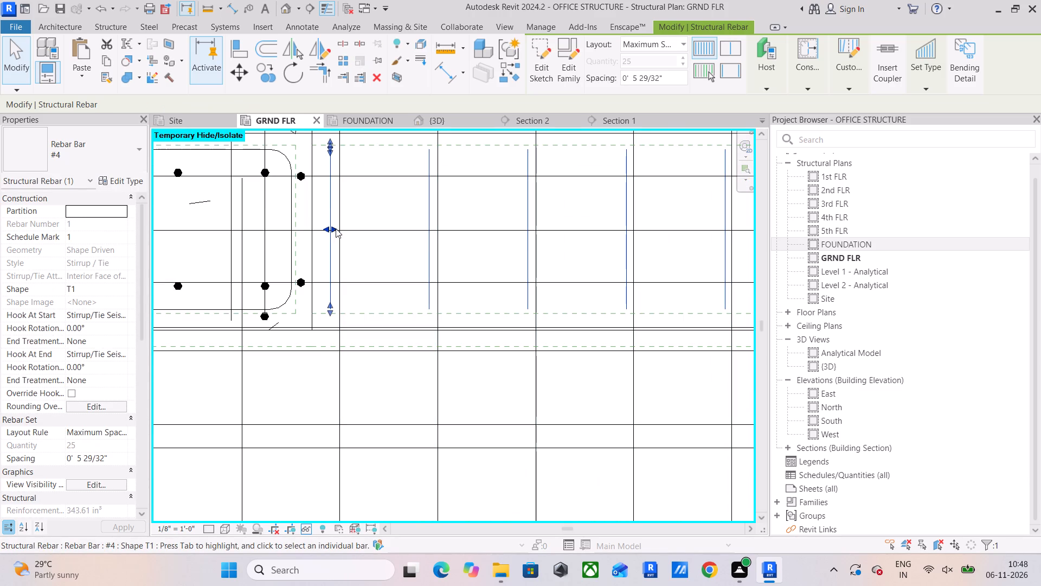
pyautogui.click(333, 227)
pyautogui.scroll(-6, 401, 225)
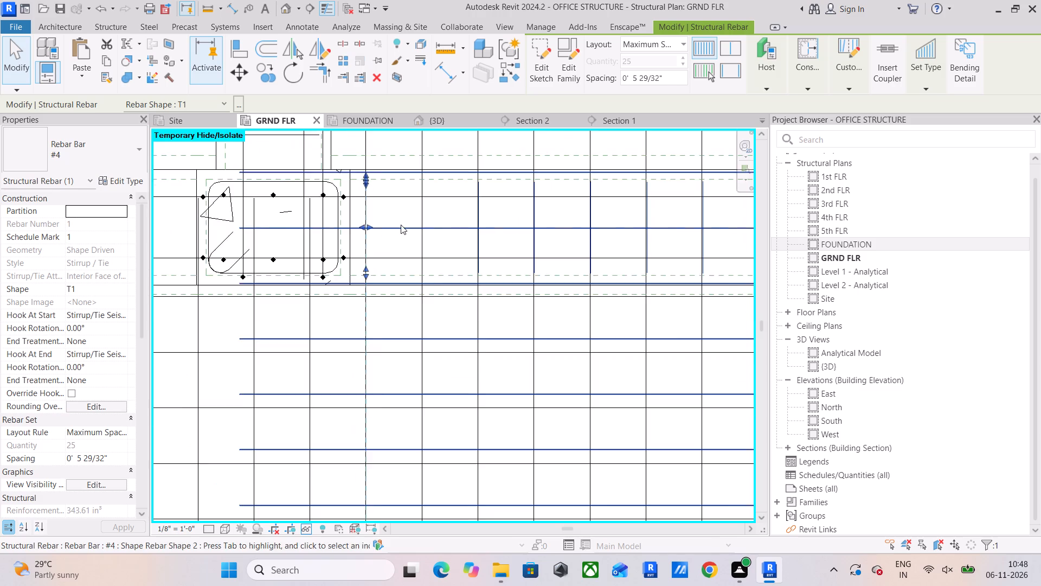
pyautogui.scroll(-7, 401, 225)
pyautogui.moveTo(506, 246); pyautogui.dragTo(299, 271, button='middle')
pyautogui.scroll(6, 606, 255)
pyautogui.scroll(4, 552, 265)
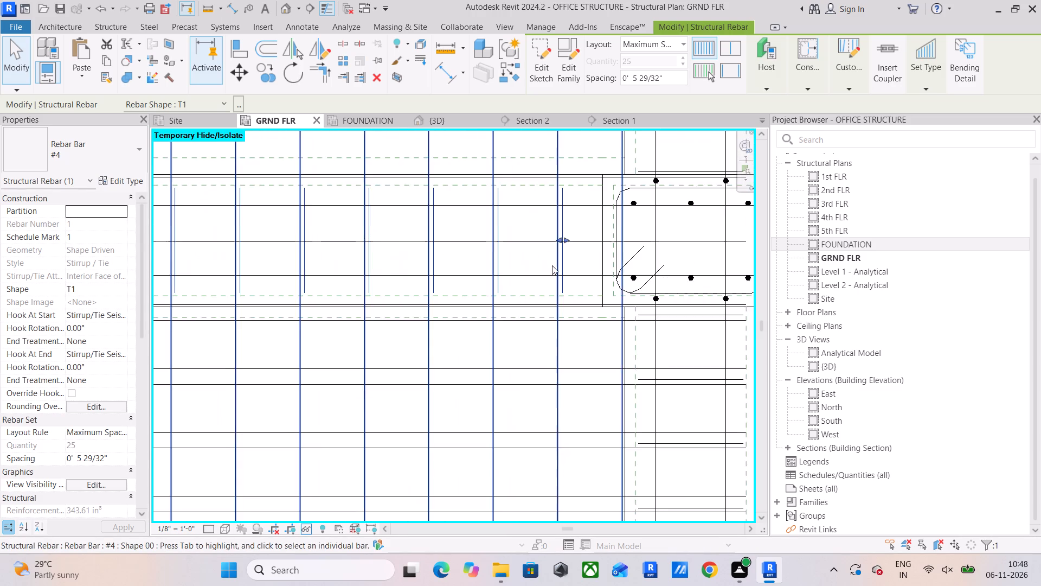
pyautogui.scroll(6, 561, 253)
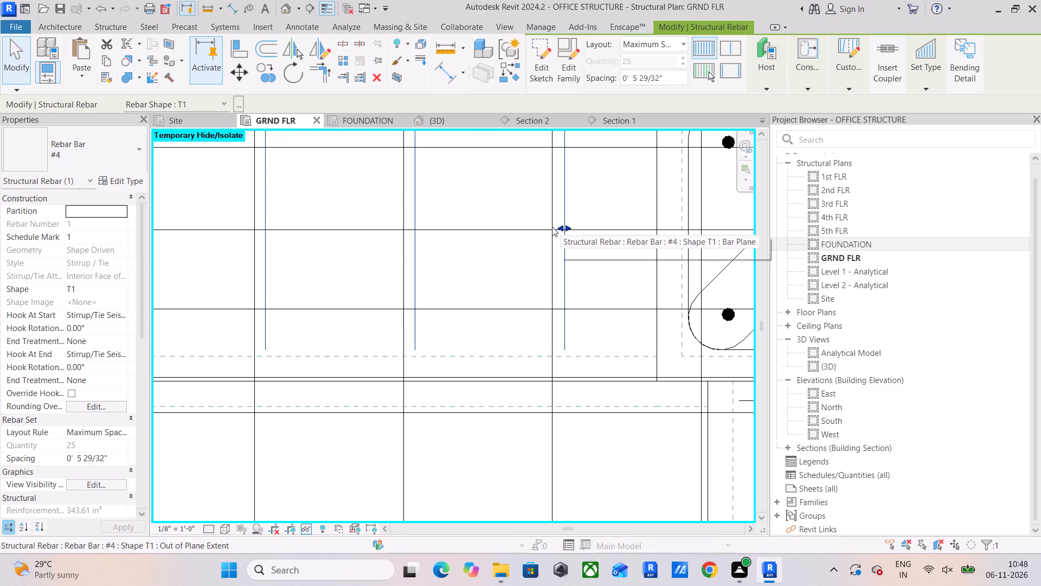
pyautogui.moveTo(560, 227); pyautogui.dragTo(555, 229)
pyautogui.scroll(-11, 489, 239)
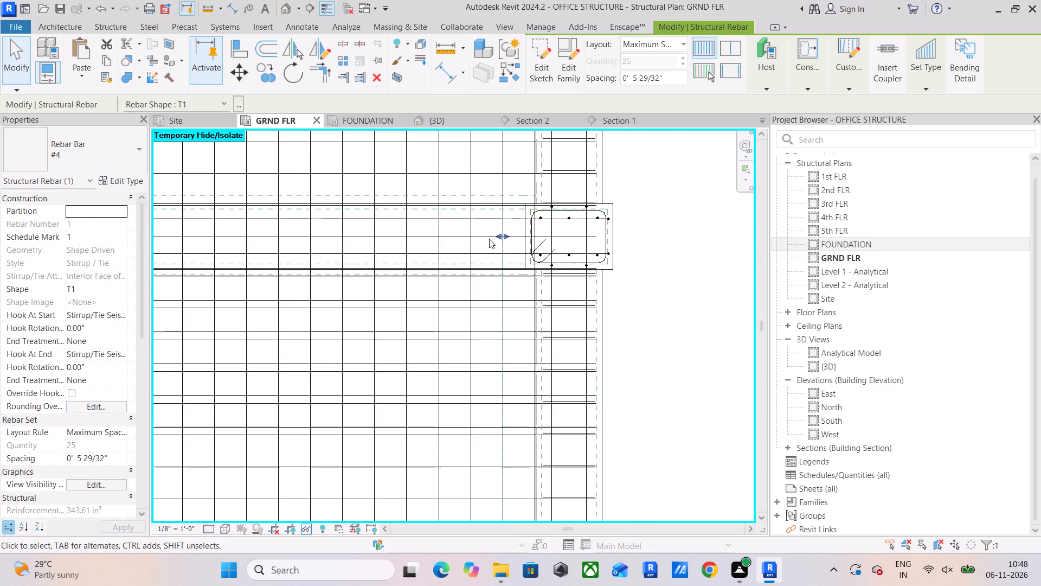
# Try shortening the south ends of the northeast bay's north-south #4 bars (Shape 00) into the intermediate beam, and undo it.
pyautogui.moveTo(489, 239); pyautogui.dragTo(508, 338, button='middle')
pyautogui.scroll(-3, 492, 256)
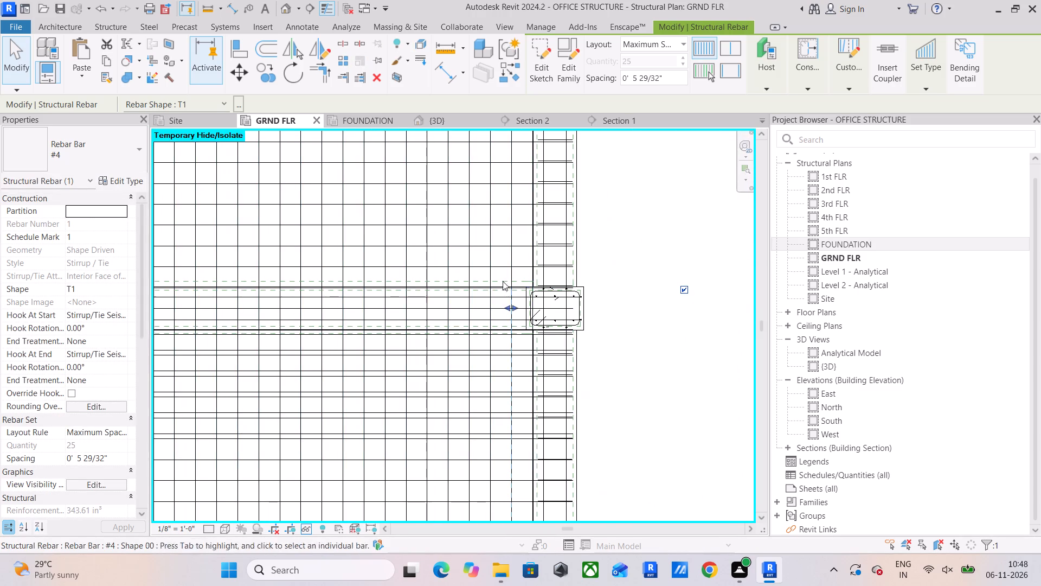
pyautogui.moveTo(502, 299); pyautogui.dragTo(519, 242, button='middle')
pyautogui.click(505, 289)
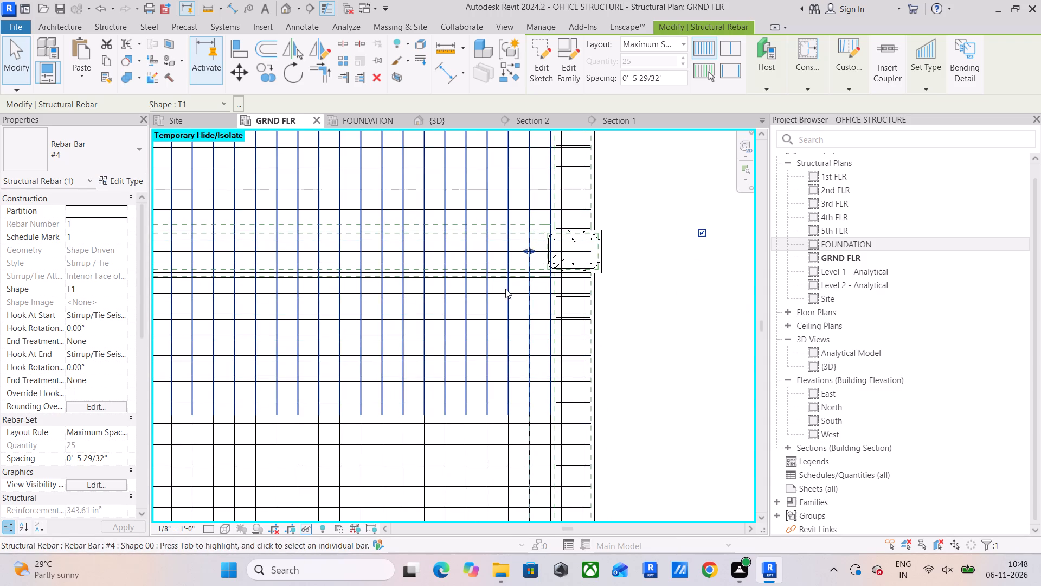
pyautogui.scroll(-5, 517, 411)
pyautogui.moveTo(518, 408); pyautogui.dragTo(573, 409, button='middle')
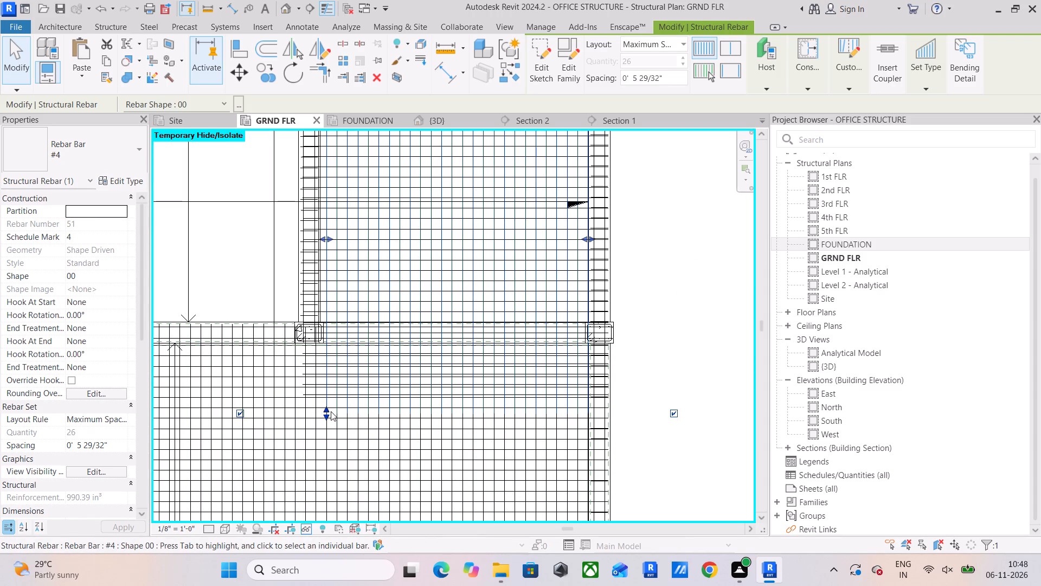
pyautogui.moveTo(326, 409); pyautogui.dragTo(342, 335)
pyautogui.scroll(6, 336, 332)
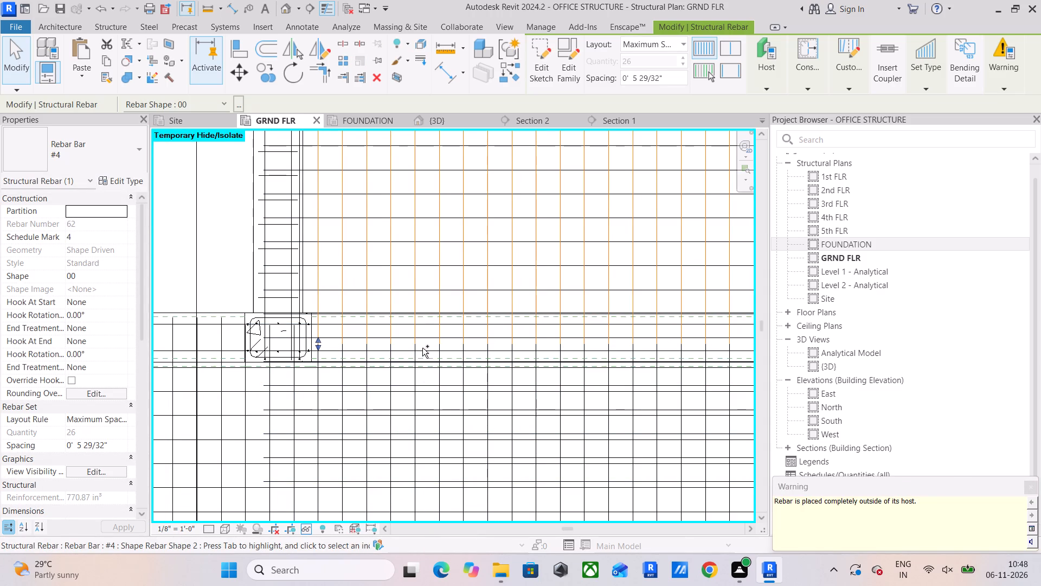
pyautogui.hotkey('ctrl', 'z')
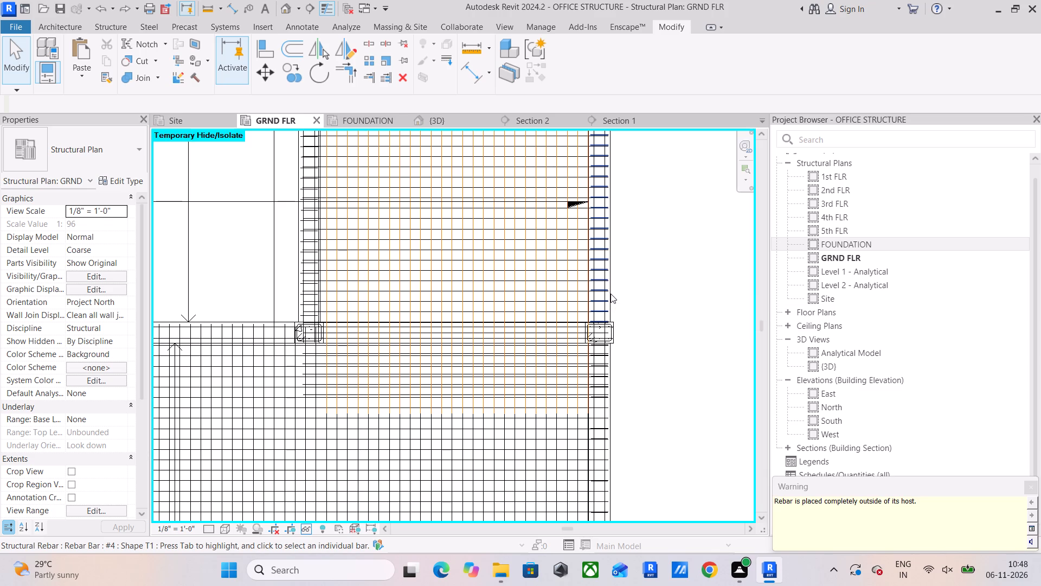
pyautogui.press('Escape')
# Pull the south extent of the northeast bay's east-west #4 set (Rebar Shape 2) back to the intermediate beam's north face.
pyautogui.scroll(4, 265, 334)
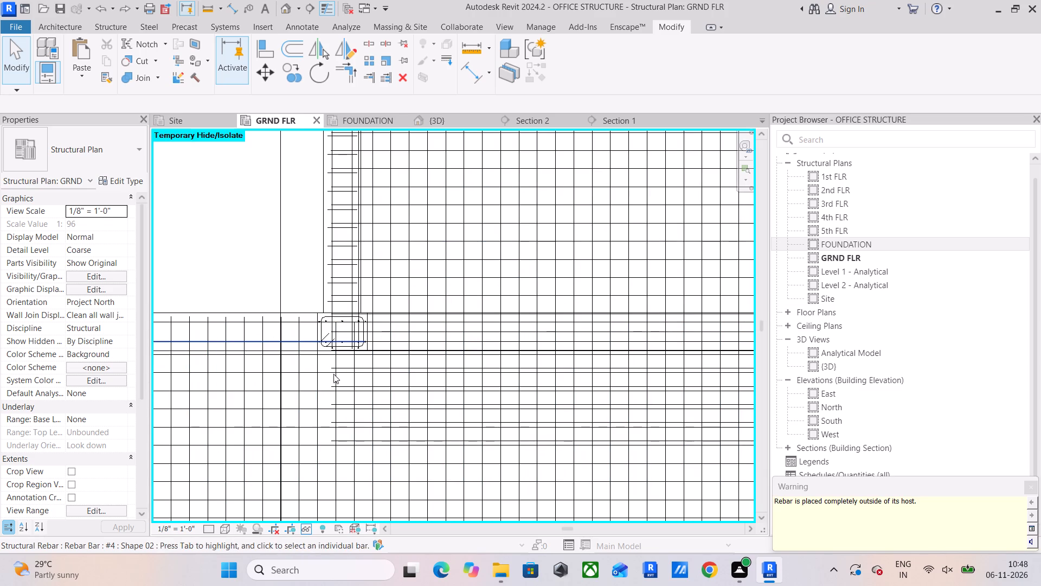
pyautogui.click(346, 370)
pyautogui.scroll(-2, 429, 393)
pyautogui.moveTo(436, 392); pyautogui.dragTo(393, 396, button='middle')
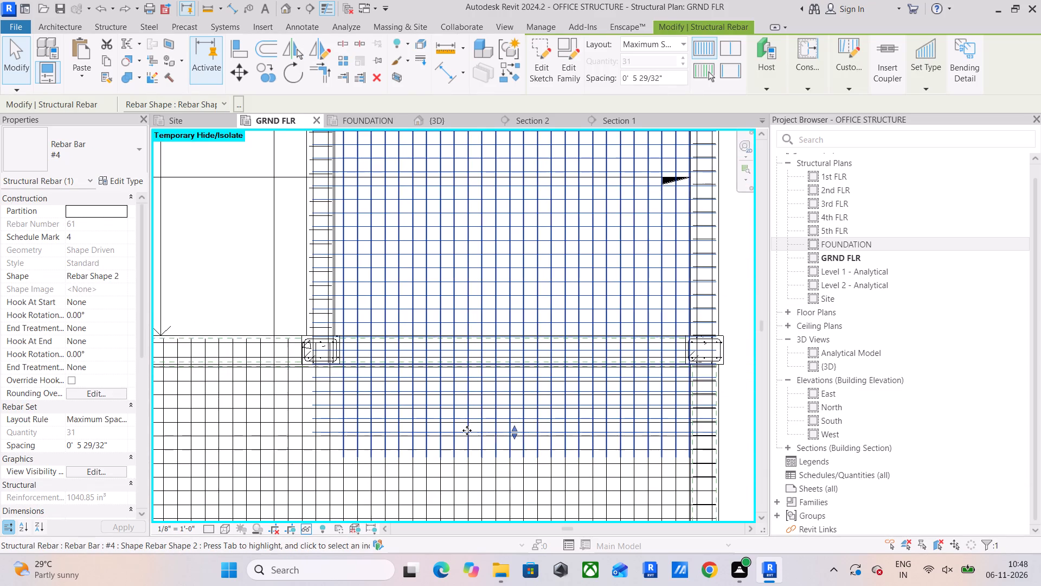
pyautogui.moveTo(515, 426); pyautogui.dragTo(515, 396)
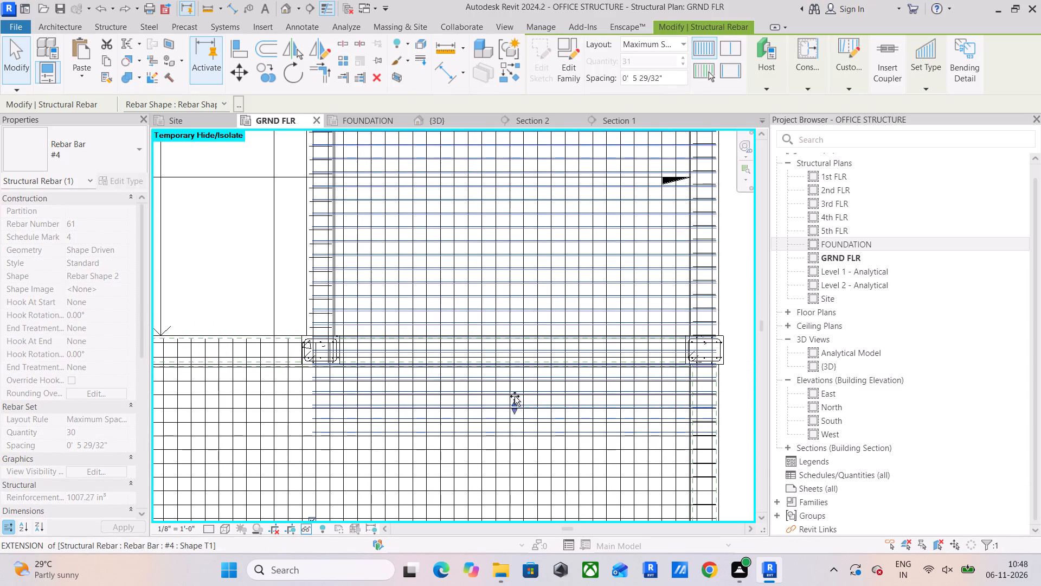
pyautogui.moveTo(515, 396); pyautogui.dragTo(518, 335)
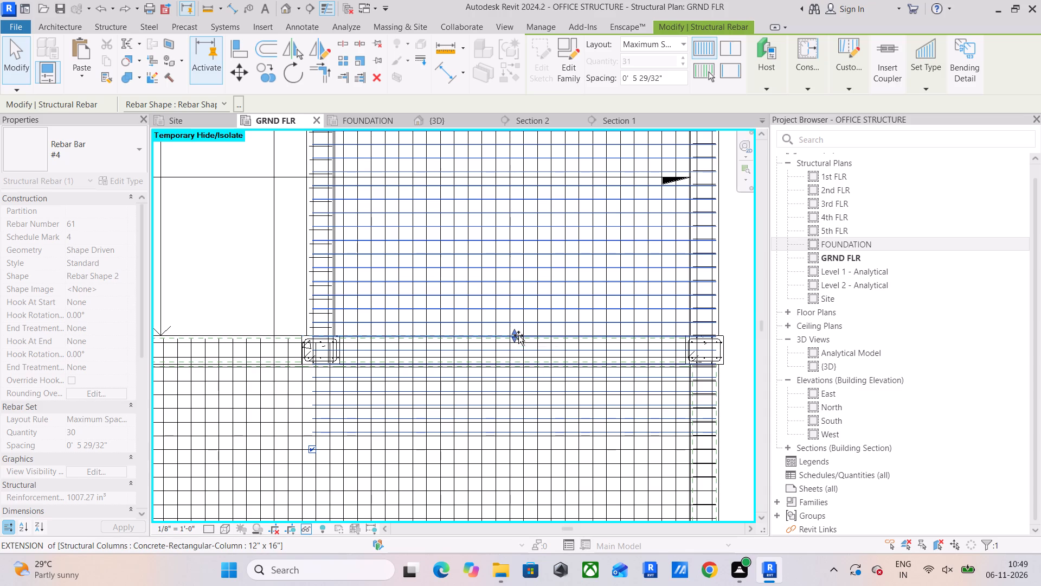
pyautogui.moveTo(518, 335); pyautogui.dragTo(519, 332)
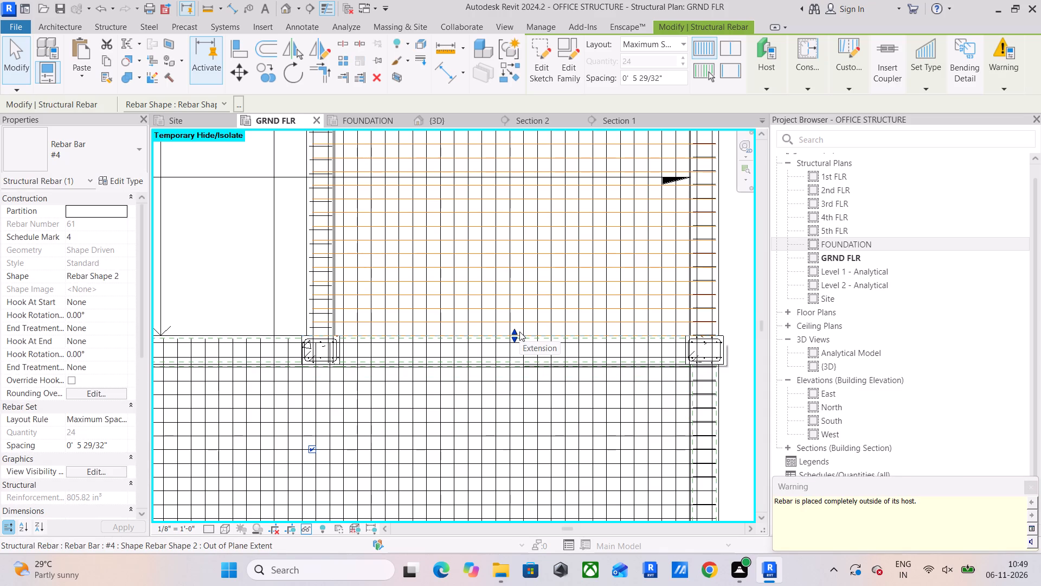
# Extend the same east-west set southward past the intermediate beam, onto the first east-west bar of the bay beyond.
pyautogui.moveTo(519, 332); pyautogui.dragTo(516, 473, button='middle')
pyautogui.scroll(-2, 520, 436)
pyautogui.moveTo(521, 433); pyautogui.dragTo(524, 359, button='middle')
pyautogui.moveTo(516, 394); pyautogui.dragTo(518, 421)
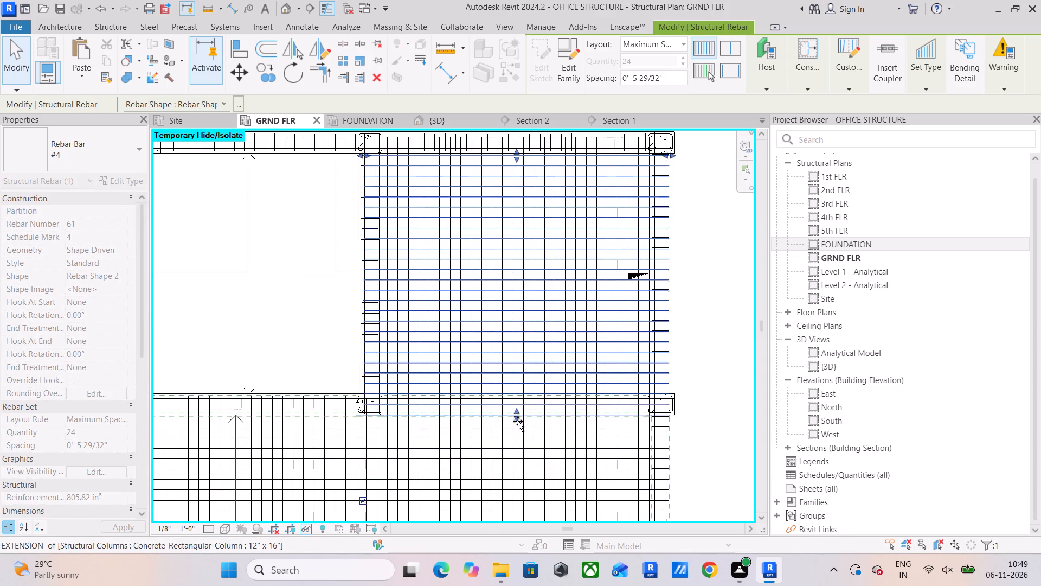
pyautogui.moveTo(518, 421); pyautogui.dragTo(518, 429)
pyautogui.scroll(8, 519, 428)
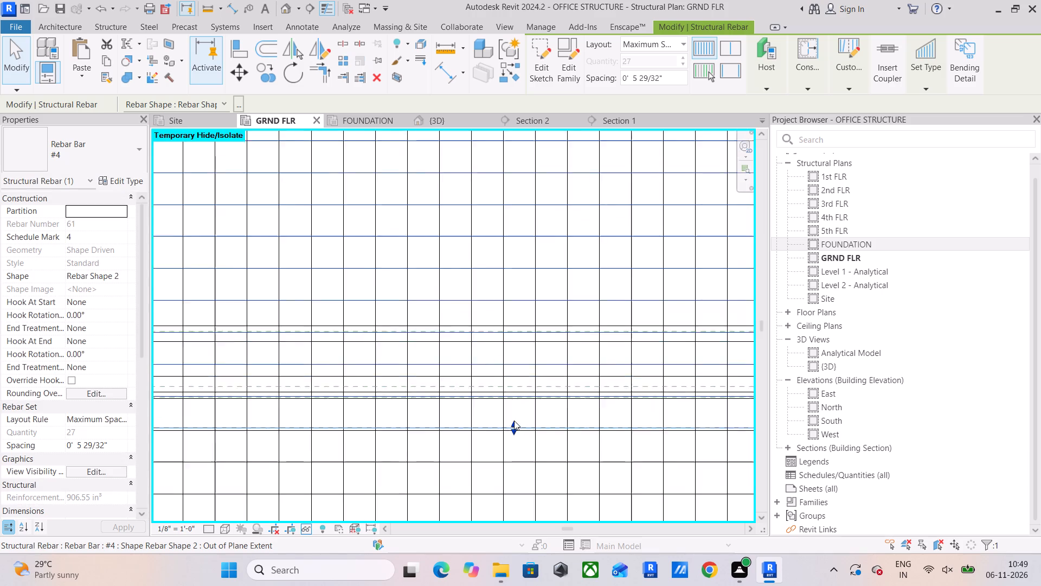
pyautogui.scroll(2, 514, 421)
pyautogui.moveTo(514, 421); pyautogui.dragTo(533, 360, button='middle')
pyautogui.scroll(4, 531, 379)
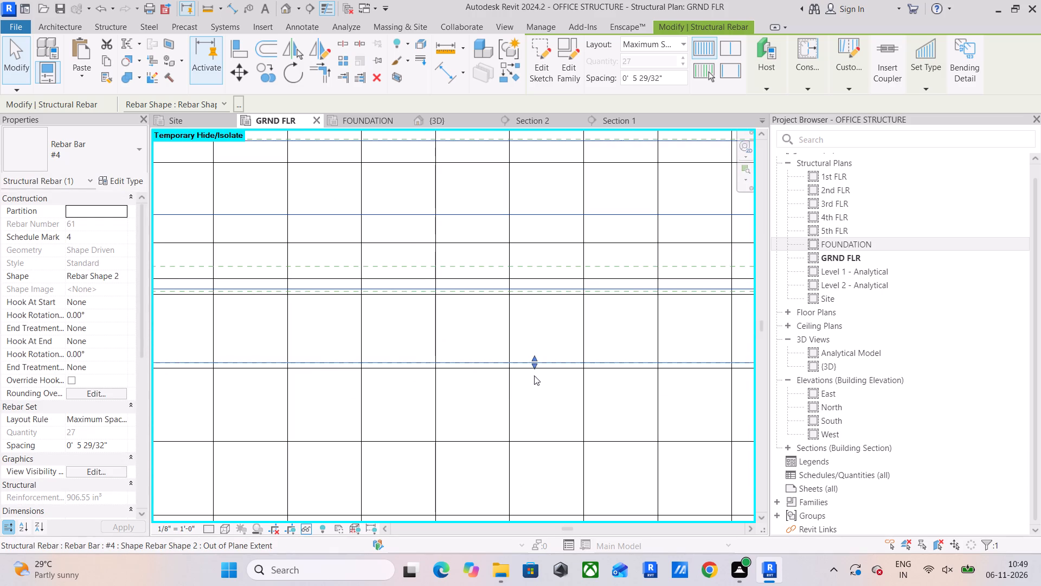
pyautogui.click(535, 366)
# Examine how the northeast bay's bars meet the intermediate beam and its western column.
pyautogui.scroll(-5, 453, 386)
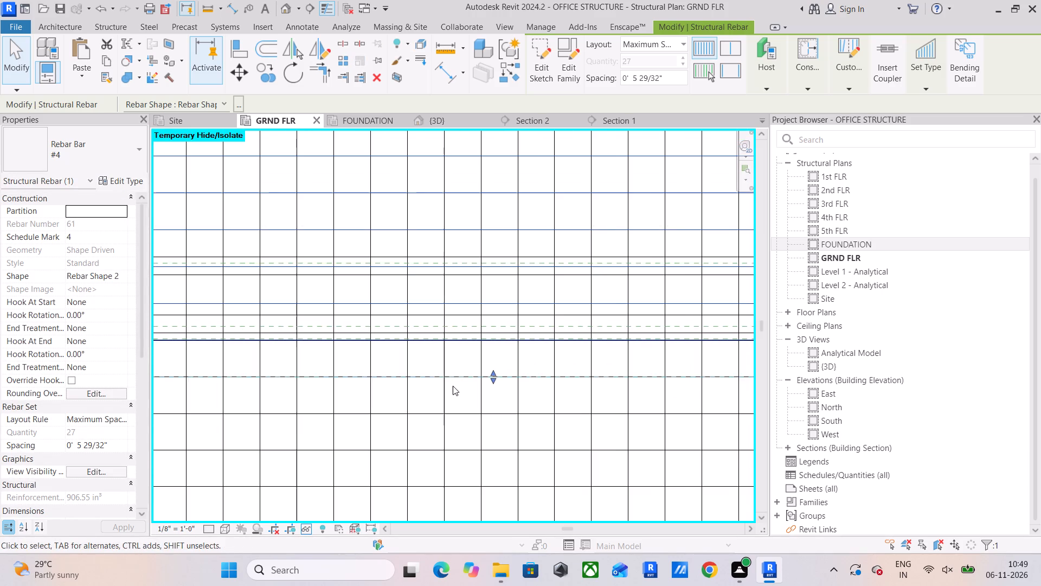
pyautogui.moveTo(454, 398); pyautogui.dragTo(584, 453, button='middle')
pyautogui.scroll(-5, 345, 398)
pyautogui.moveTo(345, 398); pyautogui.dragTo(411, 395, button='middle')
pyautogui.scroll(5, 366, 381)
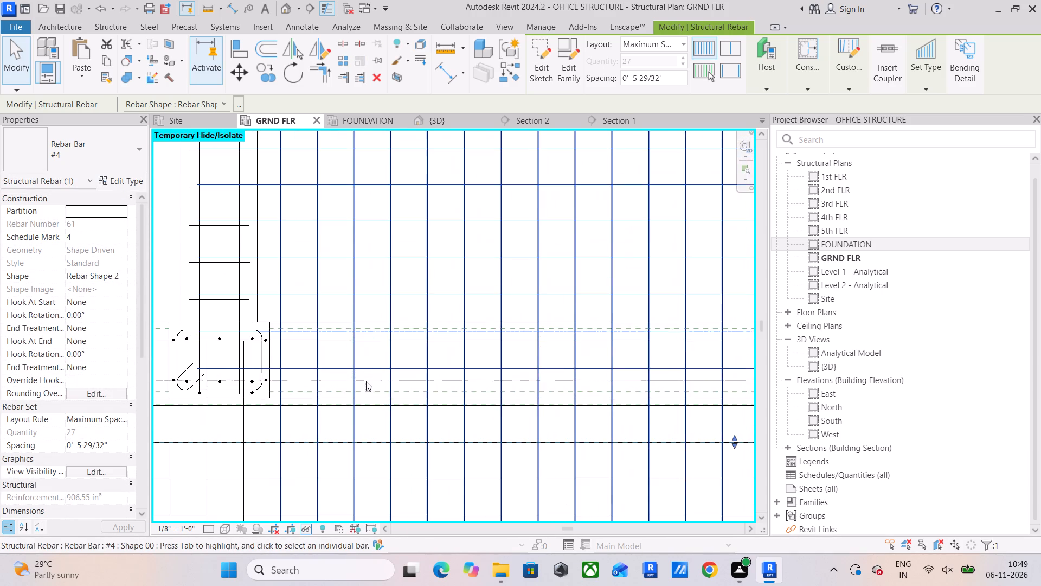
pyautogui.scroll(-8, 366, 381)
pyautogui.moveTo(390, 394); pyautogui.dragTo(342, 411, button='middle')
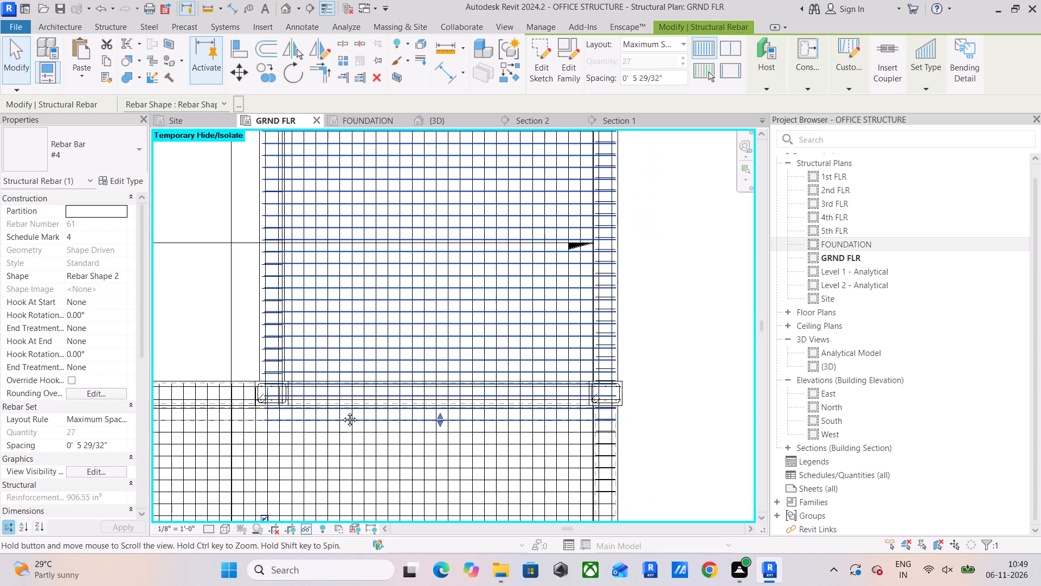
pyautogui.moveTo(342, 411); pyautogui.dragTo(322, 448, button='middle')
pyautogui.scroll(-4, 333, 470)
pyautogui.middleClick(362, 454)
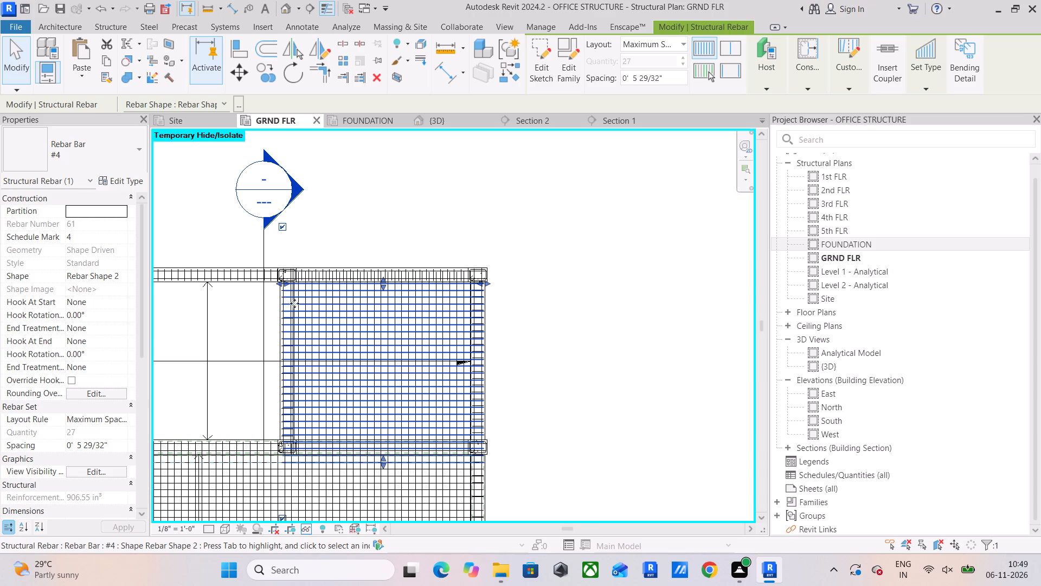
# Select the #4 T1 stirrup set in the northeast bay's west beam and align its northernmost stirrup with the adjacent east-west slab bar.
pyautogui.scroll(9, 361, 264)
pyautogui.moveTo(367, 313); pyautogui.dragTo(582, 349, button='middle')
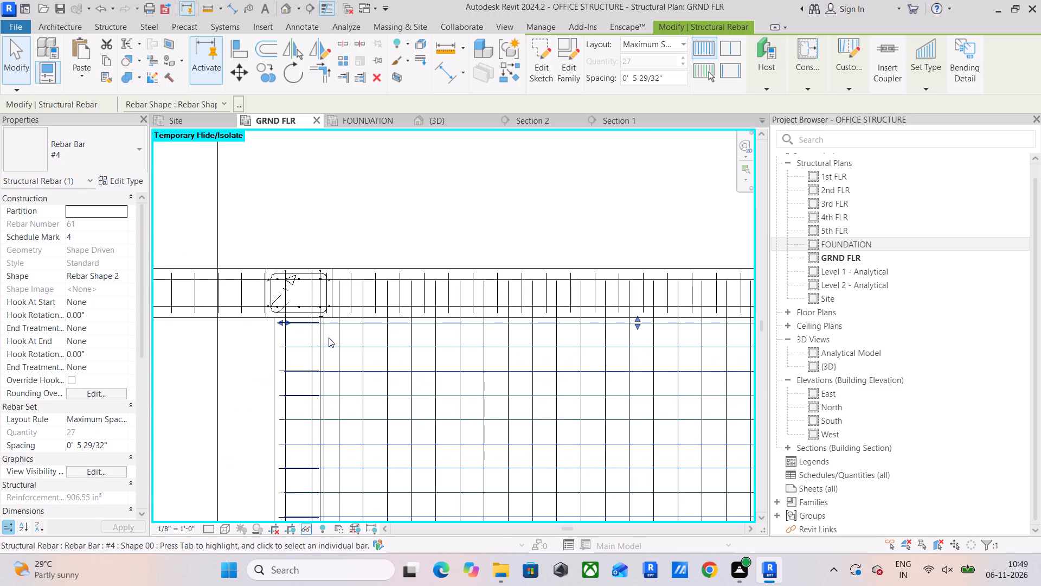
pyautogui.moveTo(328, 340); pyautogui.dragTo(345, 327, button='middle')
pyautogui.scroll(4, 308, 356)
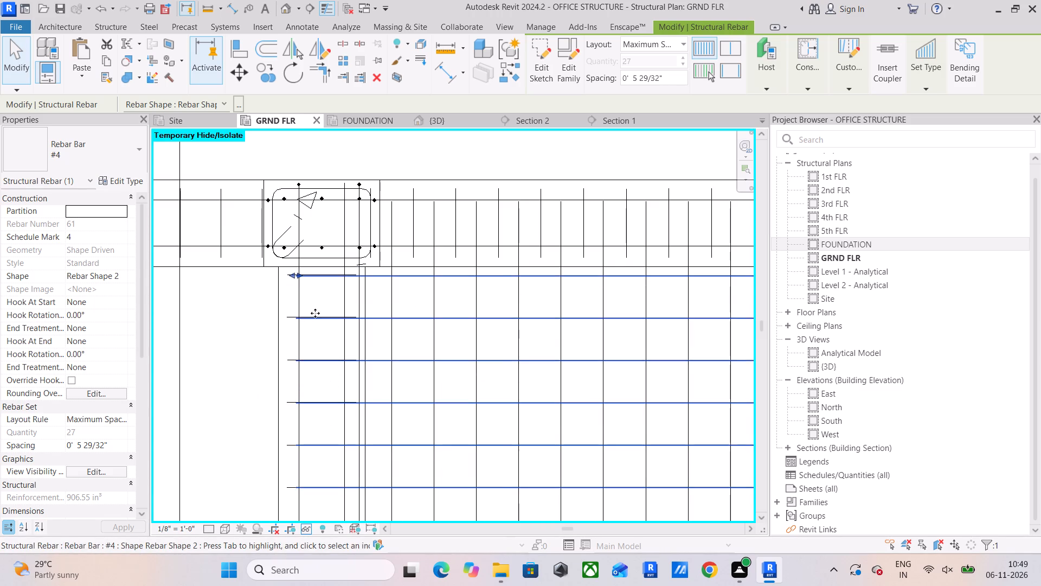
pyautogui.click(240, 344)
pyautogui.scroll(4, 293, 319)
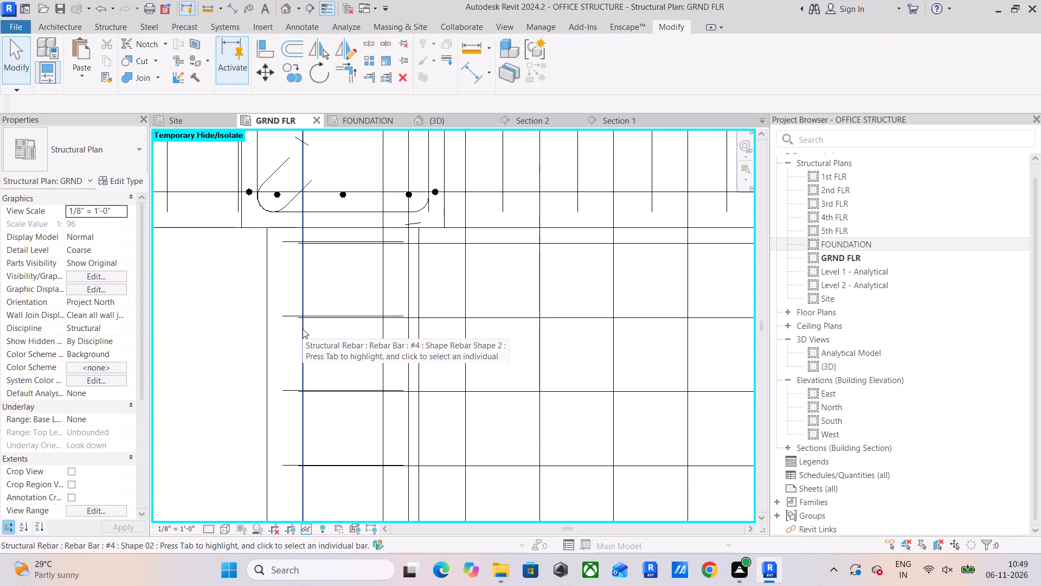
pyautogui.scroll(5, 332, 345)
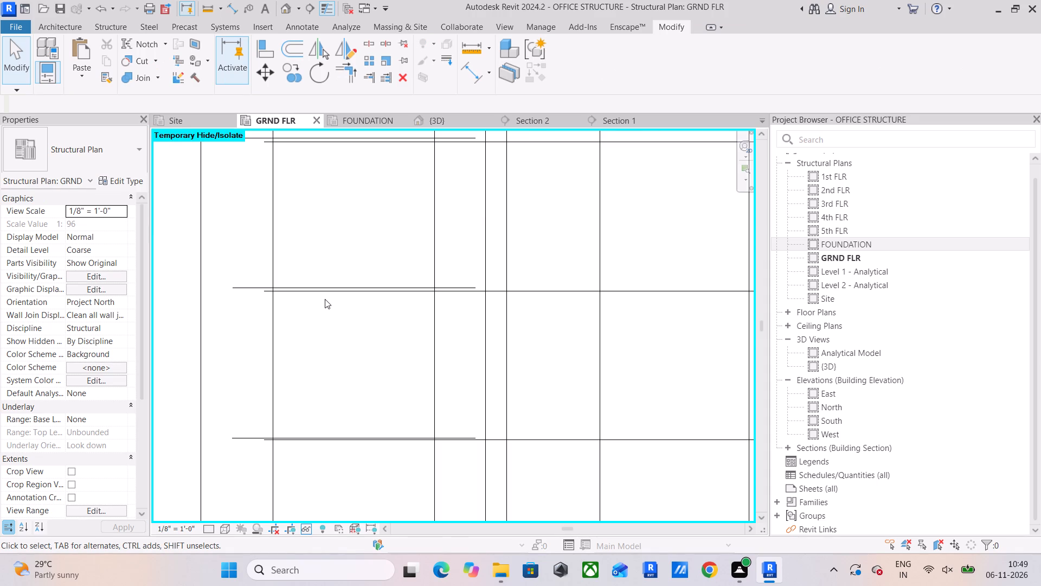
pyautogui.click(331, 288)
pyautogui.moveTo(352, 336); pyautogui.dragTo(348, 491, button='middle')
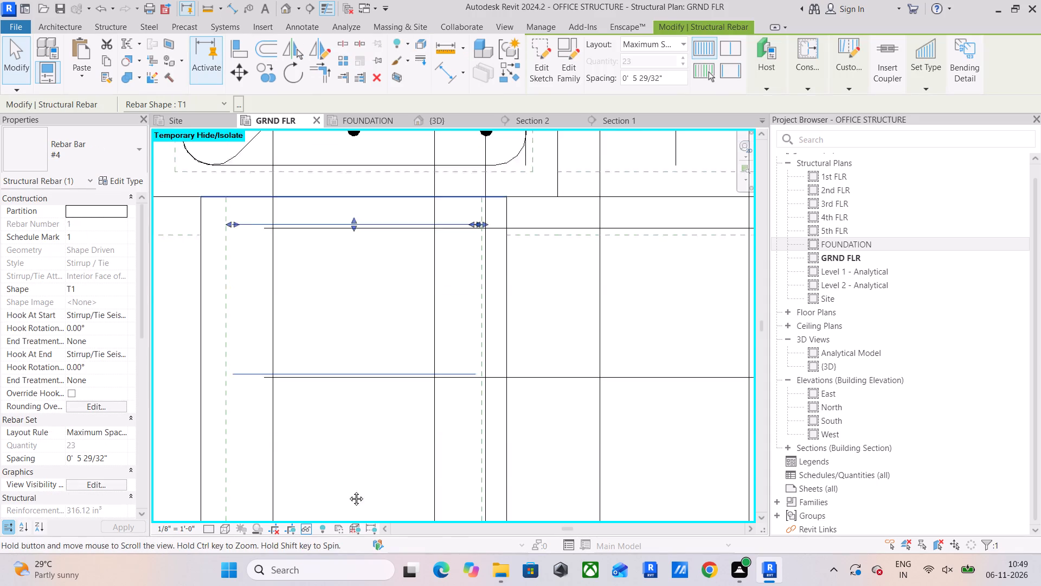
pyautogui.moveTo(348, 491); pyautogui.dragTo(343, 521, button='middle')
pyautogui.scroll(8, 334, 306)
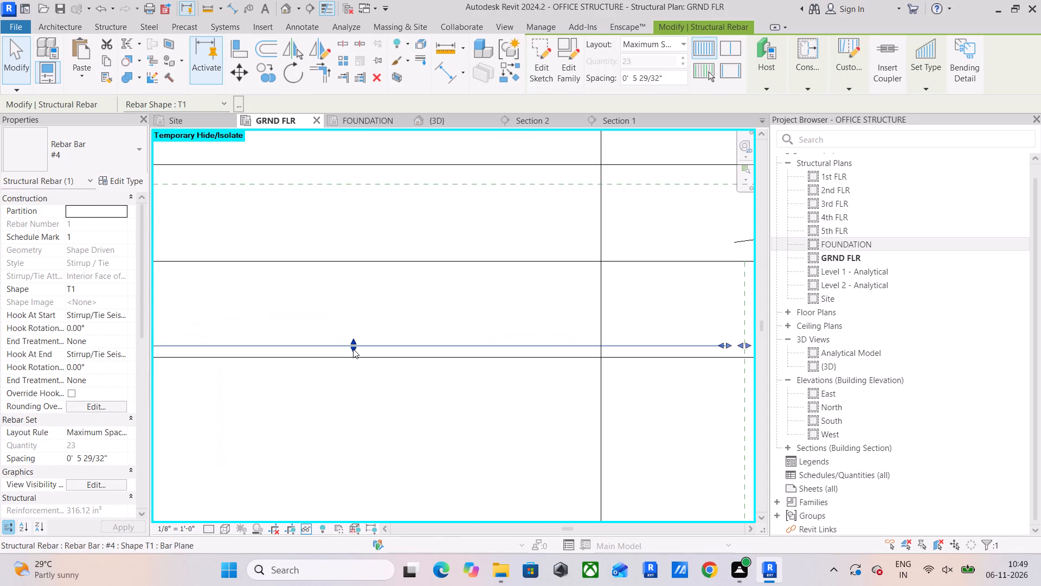
pyautogui.moveTo(353, 349); pyautogui.dragTo(353, 357)
# Shift the south extent of the west beam's T1 stirrup set onto the east-west slab bar just north of the intermediate beam.
pyautogui.scroll(-10, 365, 425)
pyautogui.moveTo(377, 428); pyautogui.dragTo(434, 228, button='middle')
pyautogui.scroll(-5, 444, 344)
pyautogui.moveTo(450, 335); pyautogui.dragTo(475, 168, button='middle')
pyautogui.scroll(-7, 451, 384)
pyautogui.moveTo(457, 391); pyautogui.dragTo(485, 169, button='middle')
pyautogui.moveTo(477, 413); pyautogui.dragTo(493, 352, button='middle')
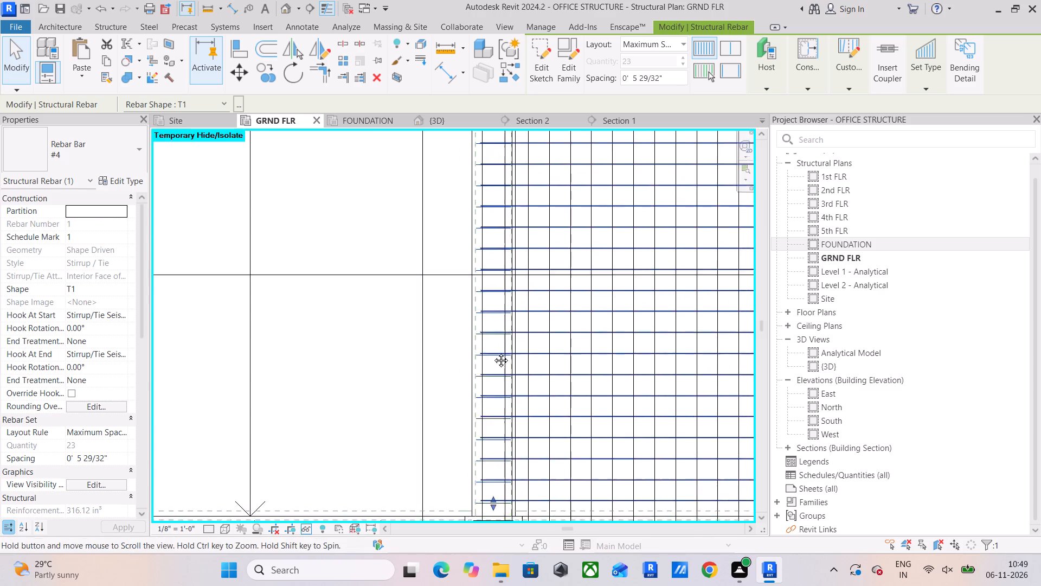
pyautogui.moveTo(493, 352); pyautogui.dragTo(484, 208, button='middle')
pyautogui.scroll(15, 489, 340)
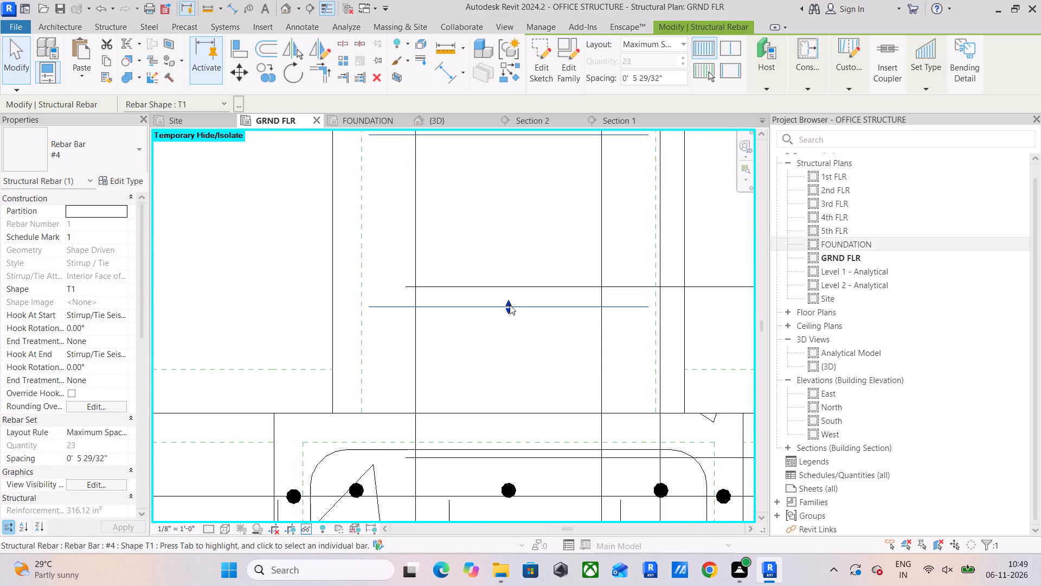
pyautogui.moveTo(508, 302); pyautogui.dragTo(510, 288)
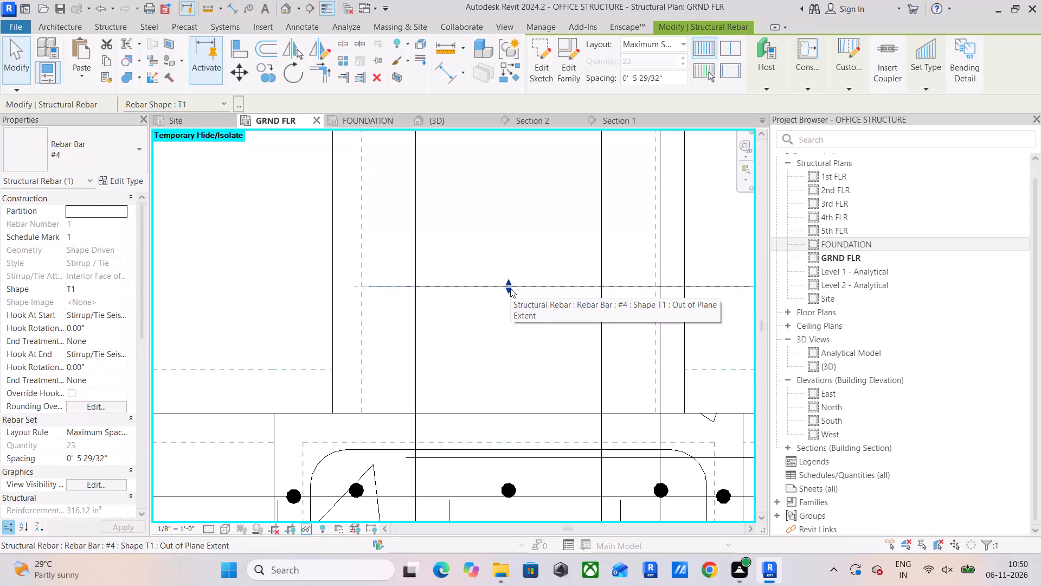
pyautogui.click(502, 222)
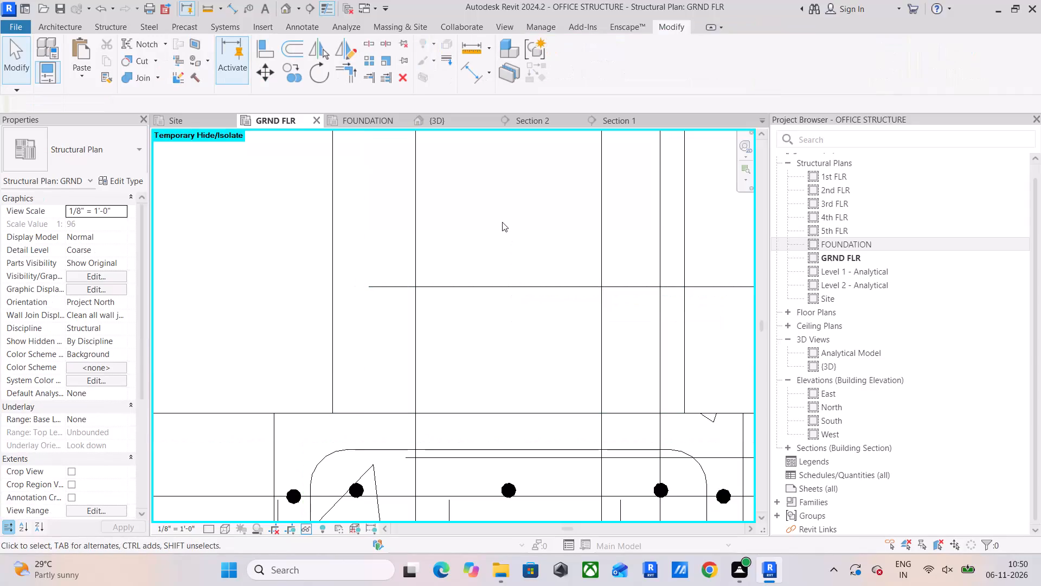
# Select the northeast bay's east-west #4 set (Rebar Shape 2) and pull its south extent back to the intermediate beam's north face.
pyautogui.scroll(-7, 502, 222)
pyautogui.moveTo(509, 230); pyautogui.dragTo(427, 313, button='middle')
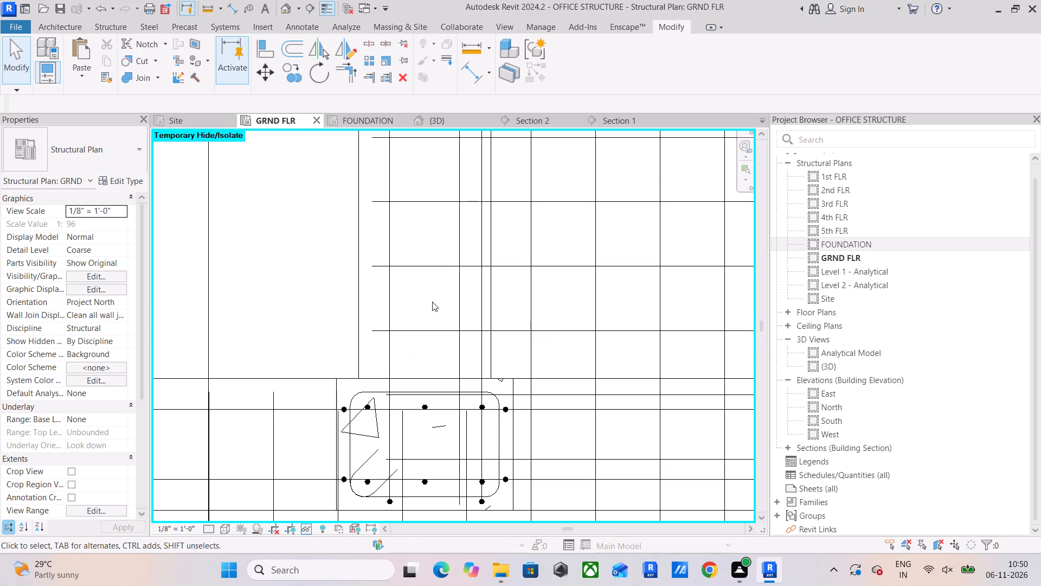
pyautogui.click(523, 328)
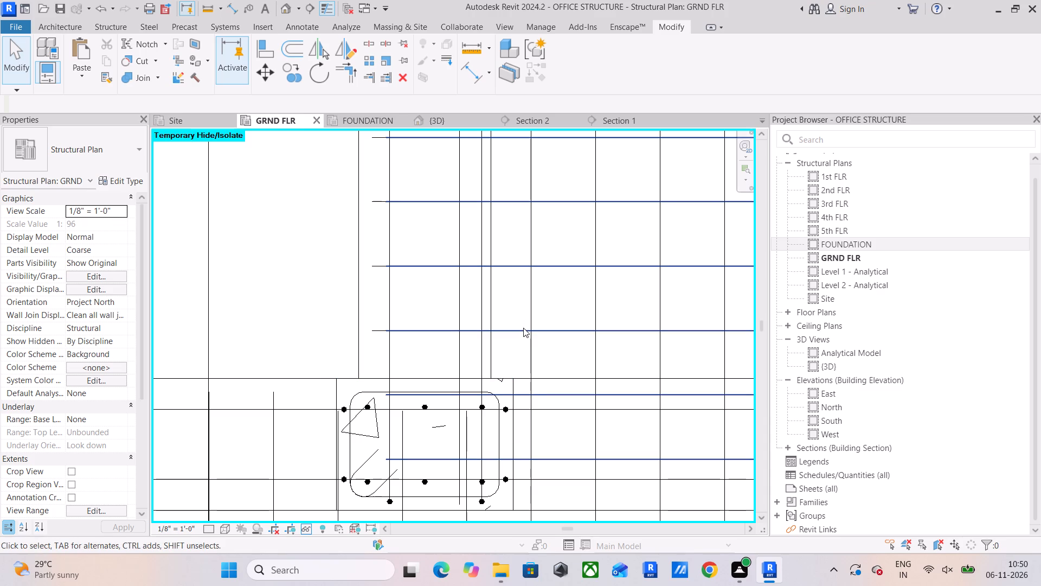
pyautogui.scroll(-4, 514, 348)
pyautogui.moveTo(514, 349); pyautogui.dragTo(504, 252, button='middle')
pyautogui.scroll(-3, 482, 279)
pyautogui.moveTo(500, 285); pyautogui.dragTo(312, 339, button='middle')
pyautogui.scroll(-3, 401, 345)
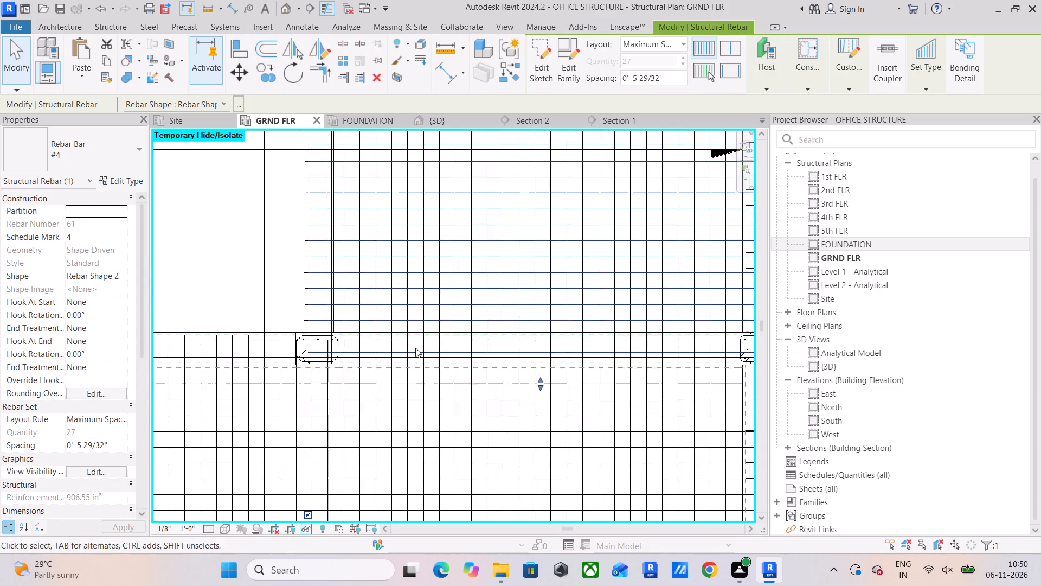
pyautogui.moveTo(494, 362); pyautogui.dragTo(372, 307, button='middle')
pyautogui.scroll(4, 449, 305)
pyautogui.moveTo(400, 341); pyautogui.dragTo(404, 322)
pyautogui.moveTo(404, 322); pyautogui.dragTo(458, 362, button='middle')
pyautogui.moveTo(376, 382); pyautogui.dragTo(481, 411, button='middle')
pyautogui.moveTo(560, 384); pyautogui.dragTo(565, 356)
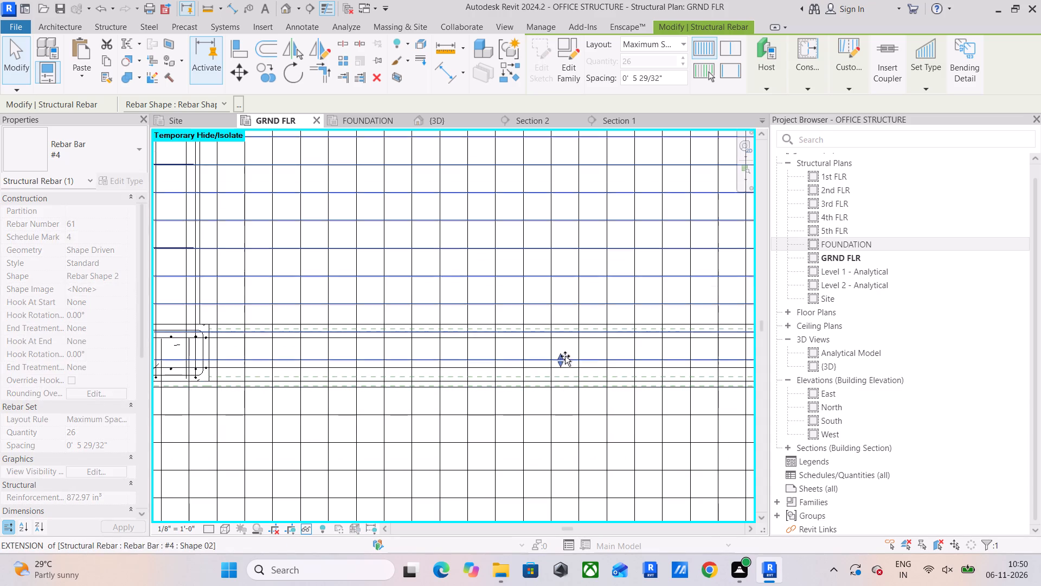
pyautogui.moveTo(565, 356); pyautogui.dragTo(570, 323)
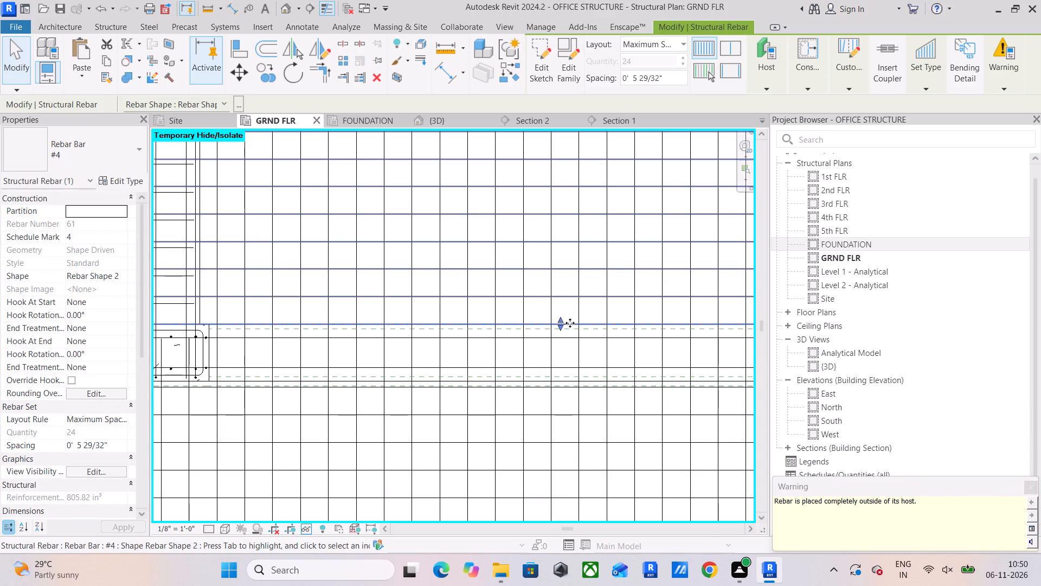
# Switch to the 3D view, orient it to the Right side, and set the visual style to Hidden Line.
pyautogui.scroll(-8, 570, 323)
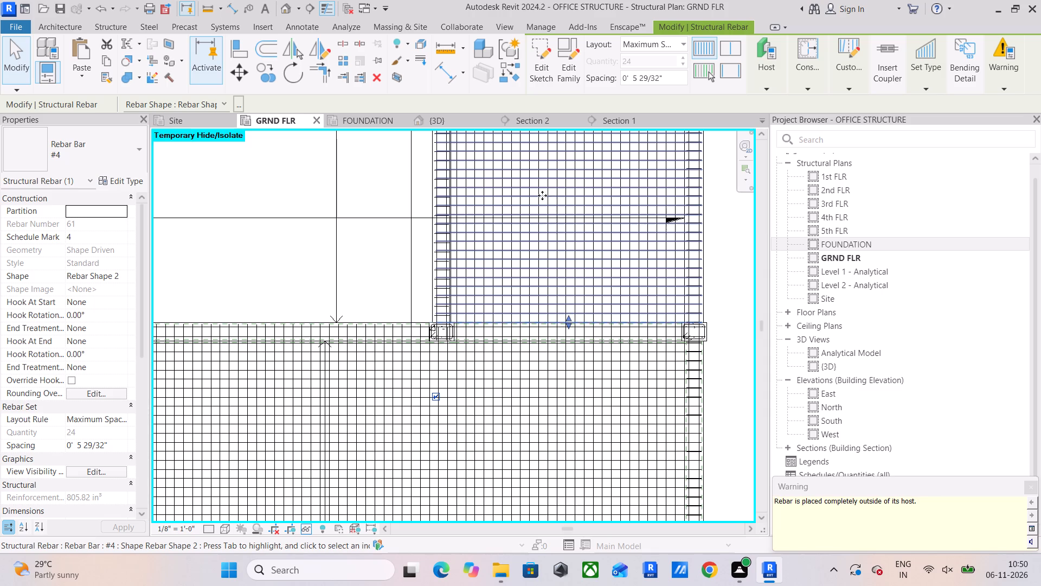
pyautogui.click(401, 80)
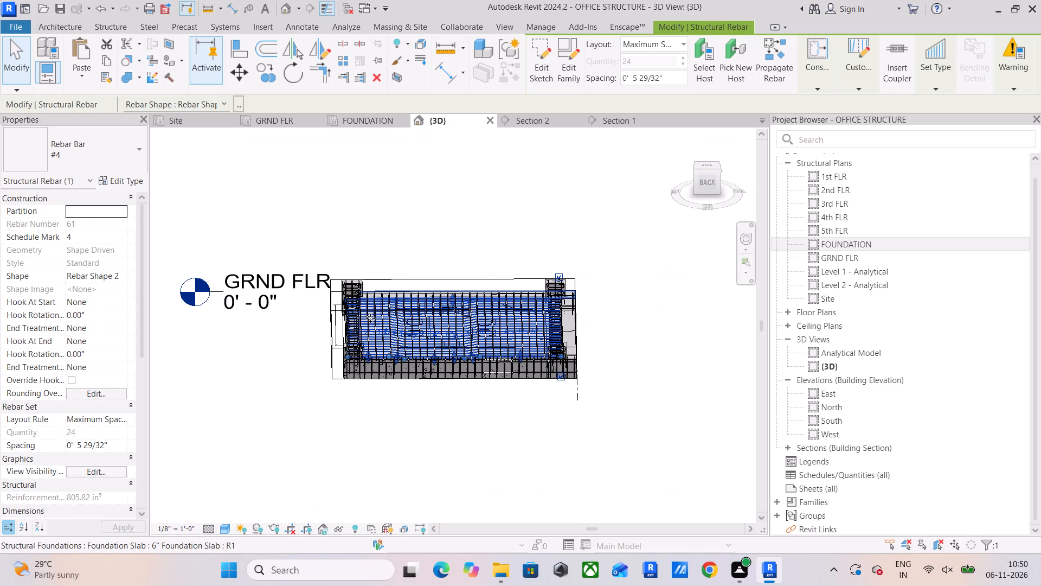
pyautogui.keyDown('shift'); pyautogui.moveTo(373, 322); pyautogui.dragTo(415, 258, button='middle'); pyautogui.keyUp('shift')
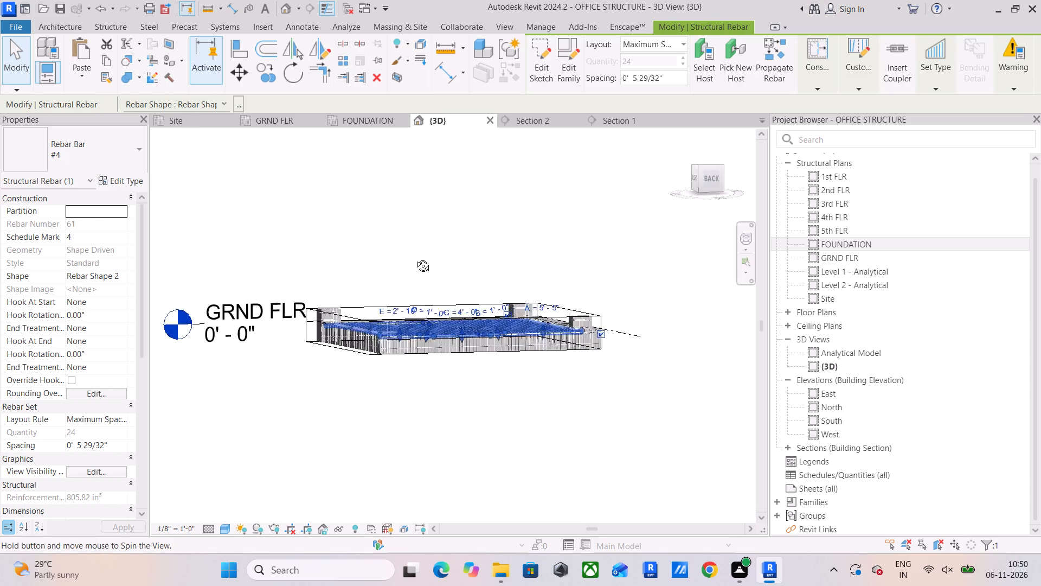
pyautogui.keyDown('shift'); pyautogui.moveTo(415, 258); pyautogui.dragTo(374, 260, button='middle'); pyautogui.keyUp('shift')
pyautogui.scroll(9, 450, 288)
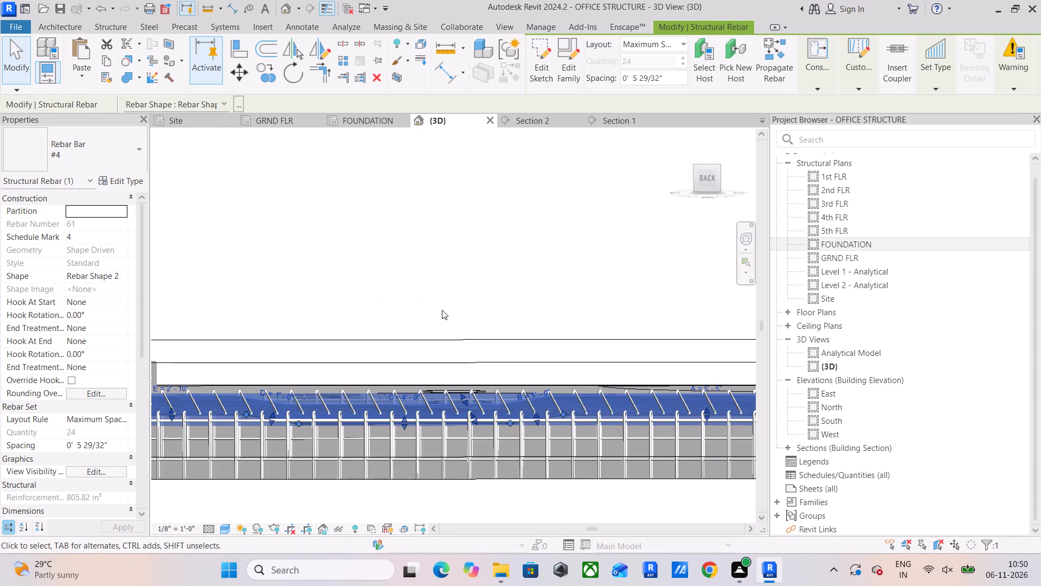
pyautogui.keyDown('shift'); pyautogui.moveTo(424, 313); pyautogui.dragTo(574, 311, button='middle'); pyautogui.keyUp('shift')
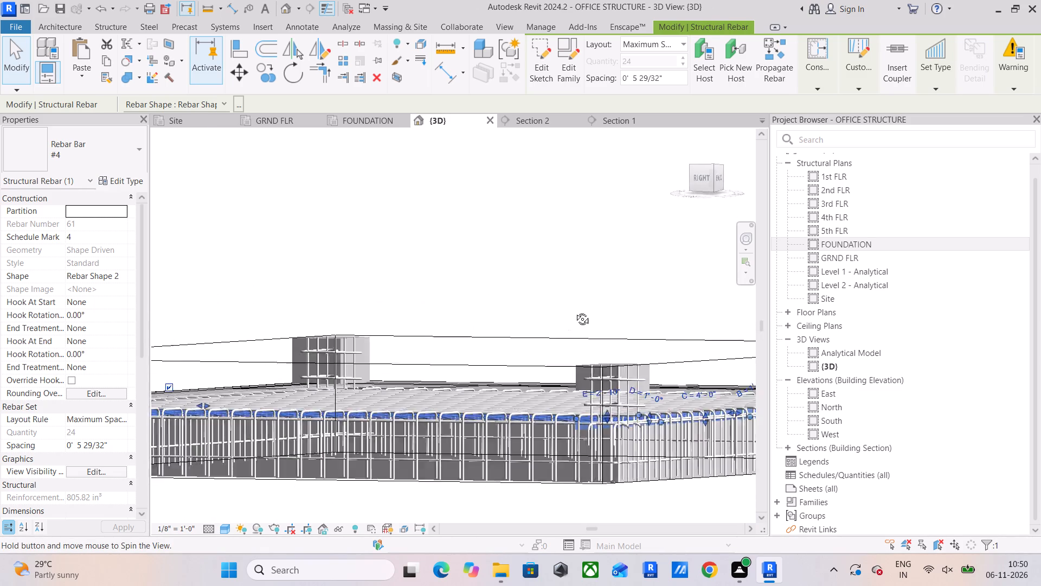
pyautogui.keyDown('shift'); pyautogui.moveTo(574, 311); pyautogui.dragTo(592, 311, button='middle'); pyautogui.keyUp('shift')
pyautogui.click(704, 179)
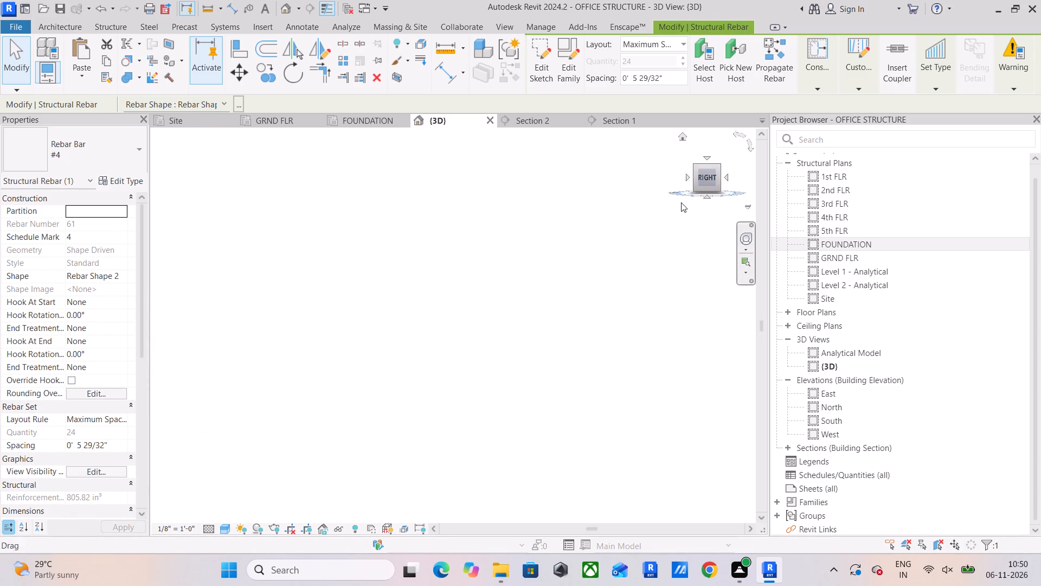
pyautogui.scroll(6, 511, 286)
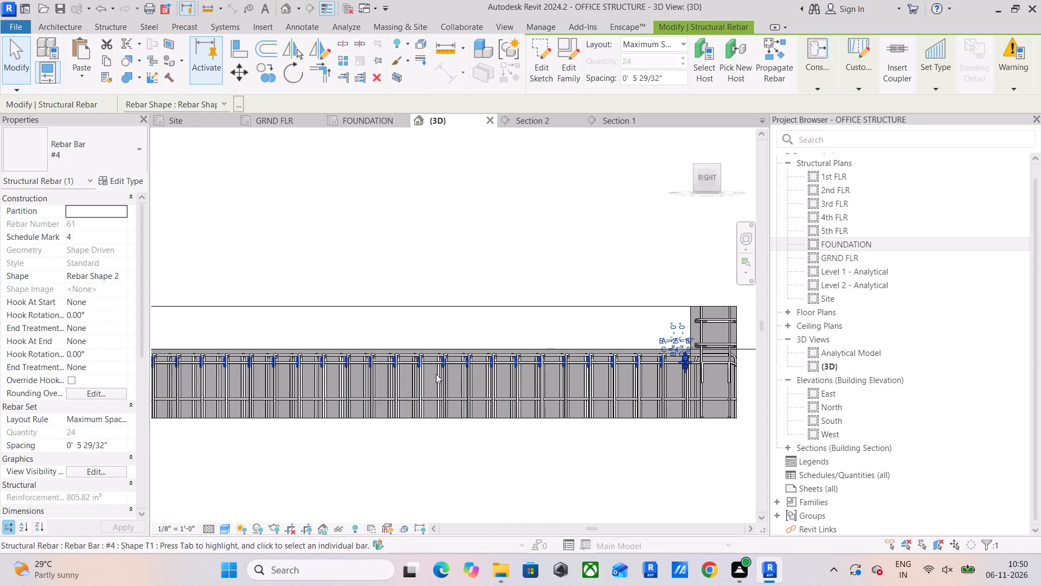
pyautogui.click(222, 528)
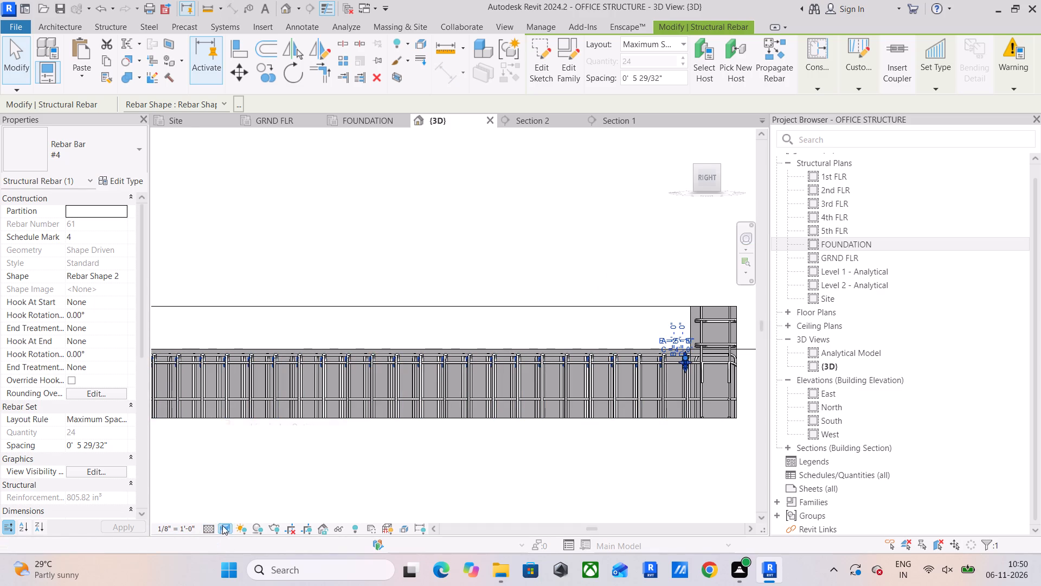
pyautogui.click(248, 463)
# Examine the northeast bay's bent slab bars among the beam stirrups from the Right and Back sides, clearing the selection.
pyautogui.moveTo(282, 450); pyautogui.dragTo(273, 470, button='middle')
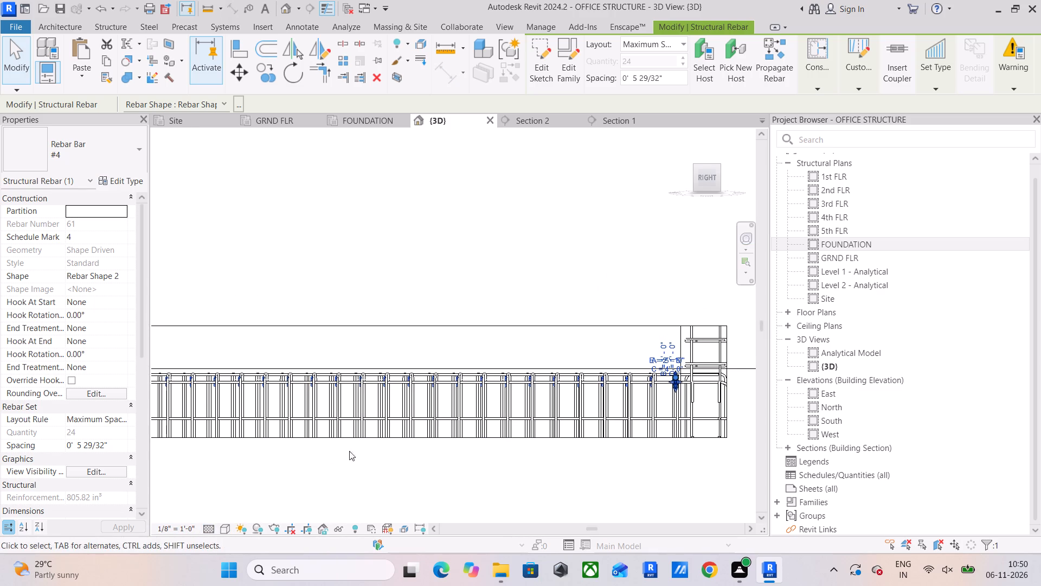
pyautogui.scroll(-2, 392, 431)
pyautogui.moveTo(393, 431); pyautogui.dragTo(443, 465, button='middle')
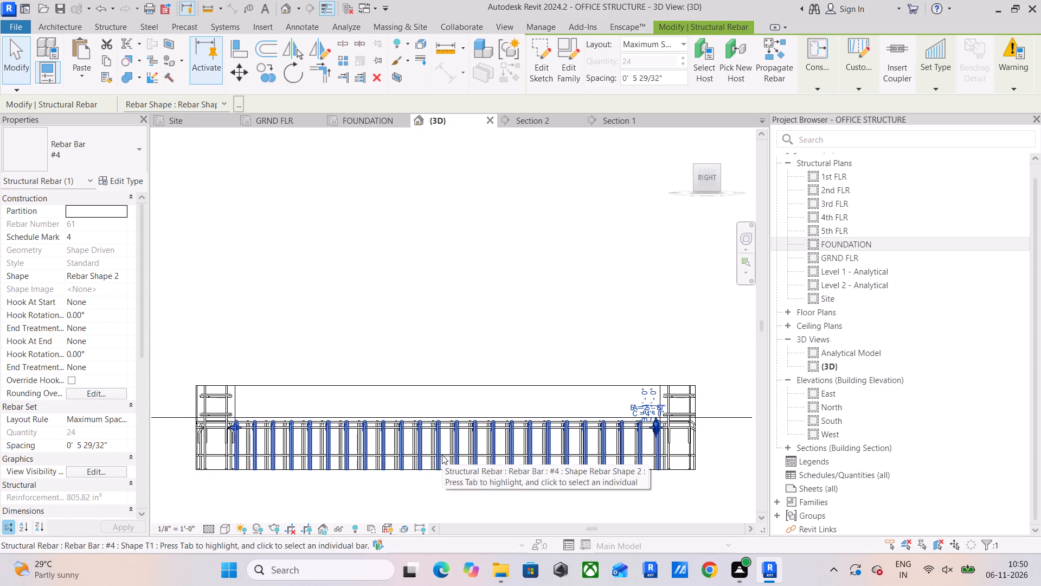
pyautogui.keyDown('shift'); pyautogui.moveTo(482, 456); pyautogui.dragTo(338, 455, button='middle'); pyautogui.keyUp('shift')
pyautogui.scroll(4, 350, 418)
pyautogui.keyDown('shift'); pyautogui.moveTo(357, 435); pyautogui.dragTo(311, 448, button='middle'); pyautogui.keyUp('shift')
pyautogui.click(703, 176)
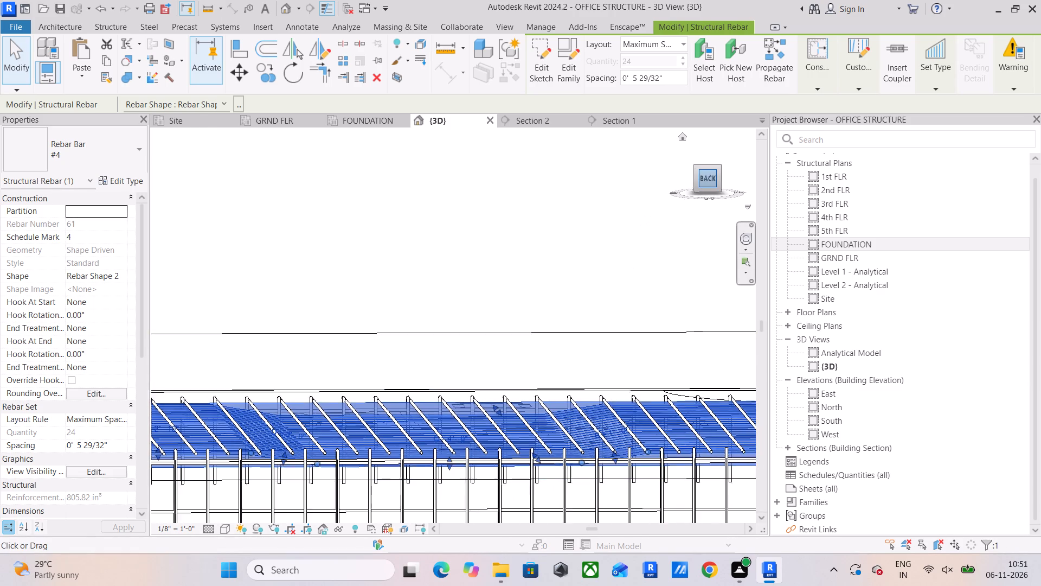
pyautogui.scroll(6, 564, 335)
pyautogui.scroll(5, 456, 339)
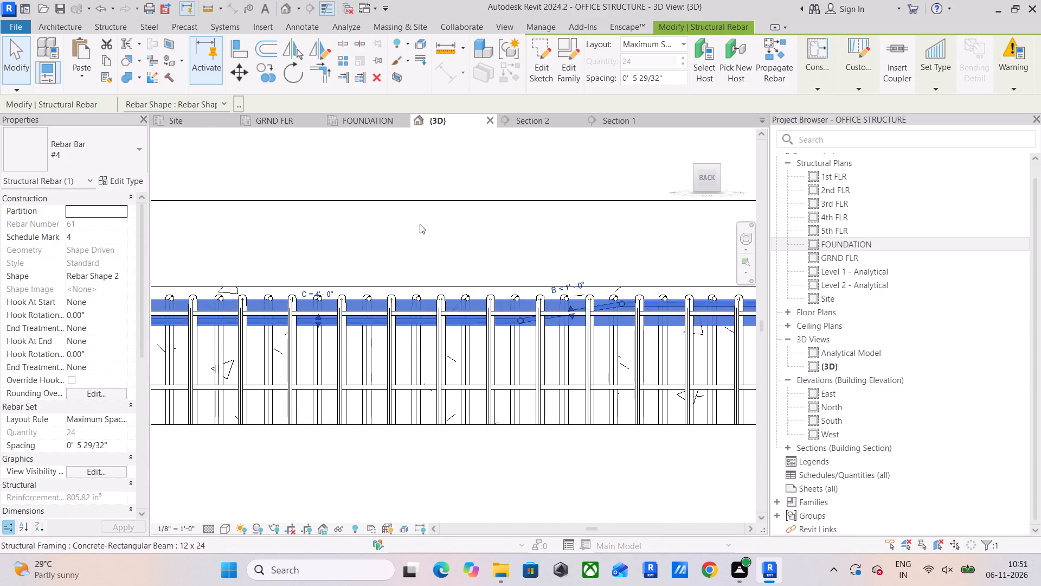
pyautogui.click(420, 176)
pyautogui.moveTo(458, 335); pyautogui.dragTo(491, 375, button='middle')
pyautogui.scroll(-2, 491, 375)
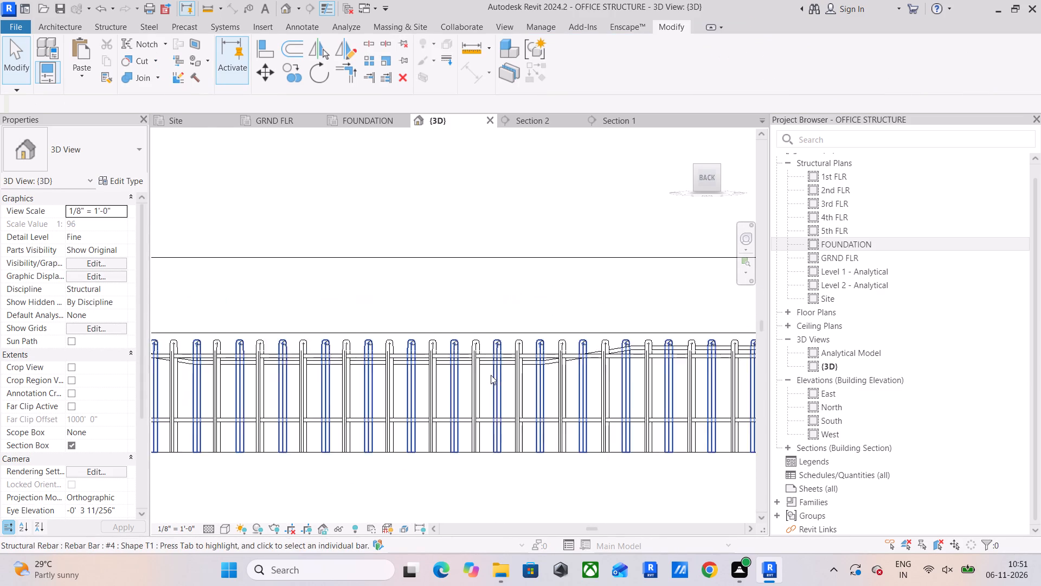
pyautogui.scroll(-2, 491, 375)
pyautogui.moveTo(447, 481); pyautogui.dragTo(481, 489, button='middle')
pyautogui.scroll(-2, 481, 489)
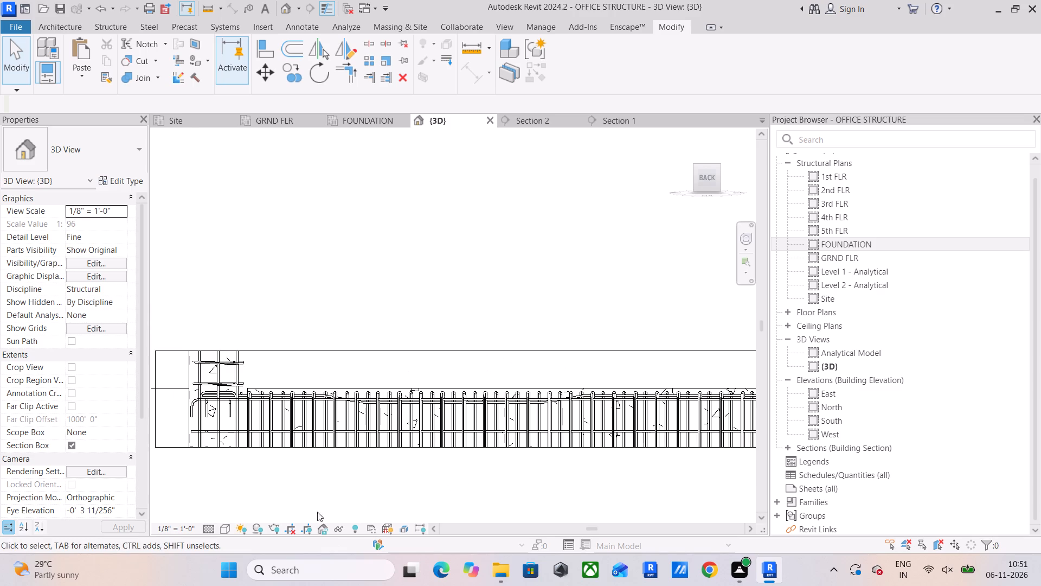
# Set the 3D view's detail level to Medium.
pyautogui.click(215, 530)
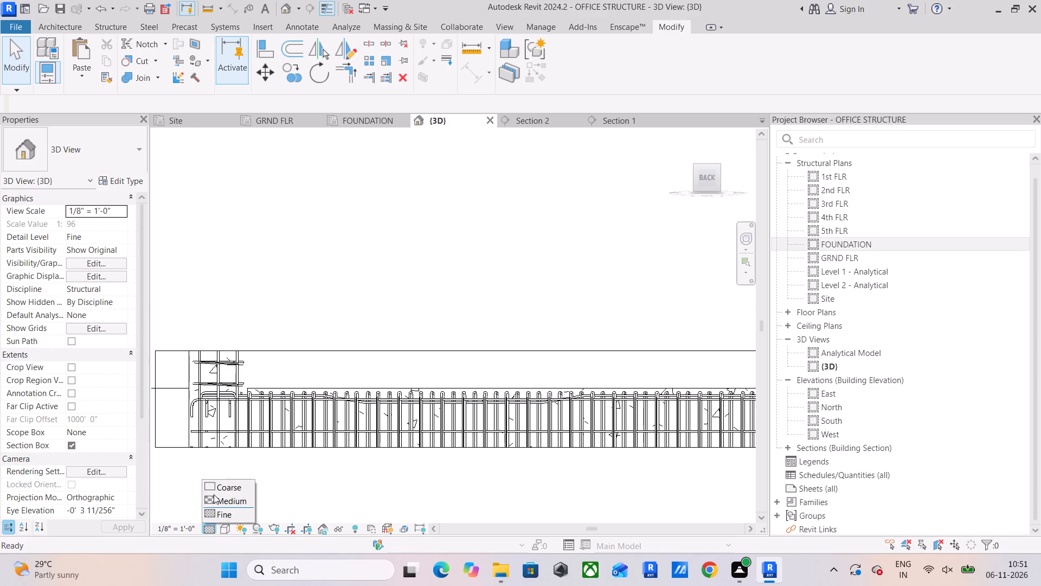
pyautogui.click(214, 494)
# Select the northeast bay's bent #4 set (Rebar Shape 2) in the Back view and open its sketch for editing.
pyautogui.moveTo(344, 440); pyautogui.dragTo(305, 474, button='middle')
pyautogui.scroll(3, 368, 433)
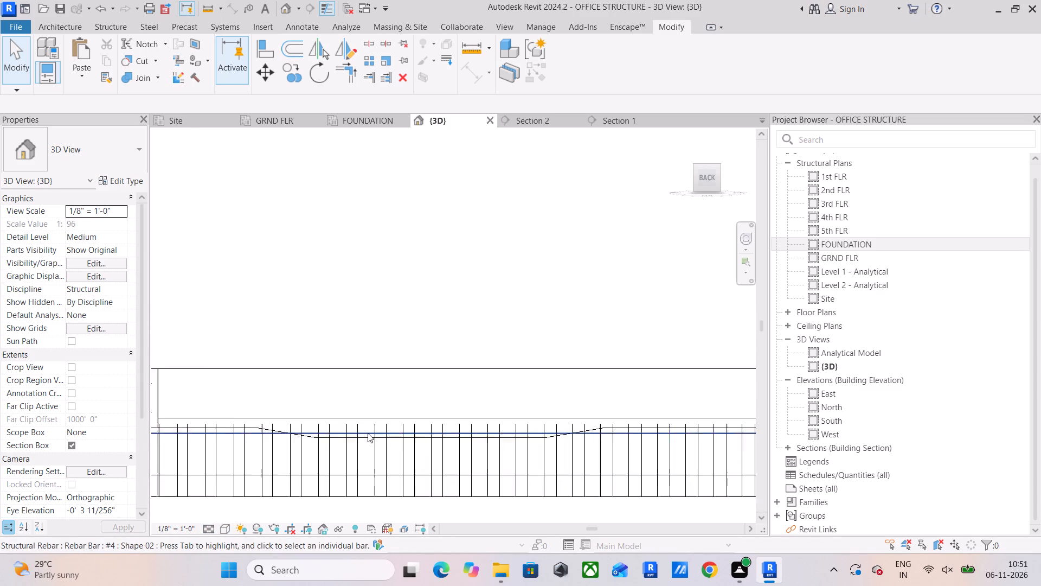
pyautogui.scroll(1, 368, 433)
pyautogui.scroll(-3, 441, 444)
pyautogui.moveTo(454, 443); pyautogui.dragTo(410, 457, button='middle')
pyautogui.scroll(-2, 410, 457)
pyautogui.moveTo(416, 459); pyautogui.dragTo(388, 467, button='middle')
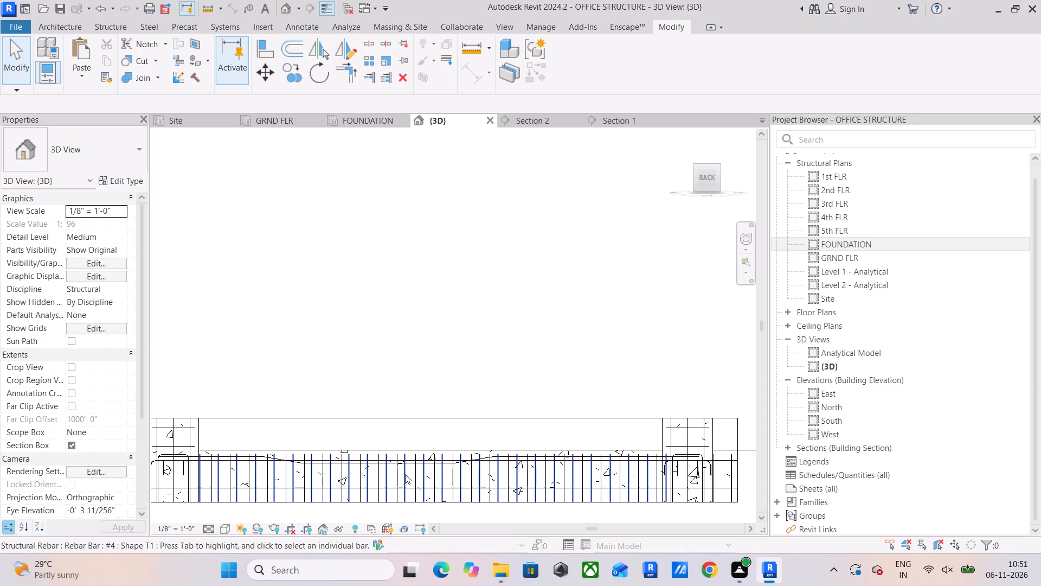
pyautogui.moveTo(367, 477); pyautogui.dragTo(486, 485, button='middle')
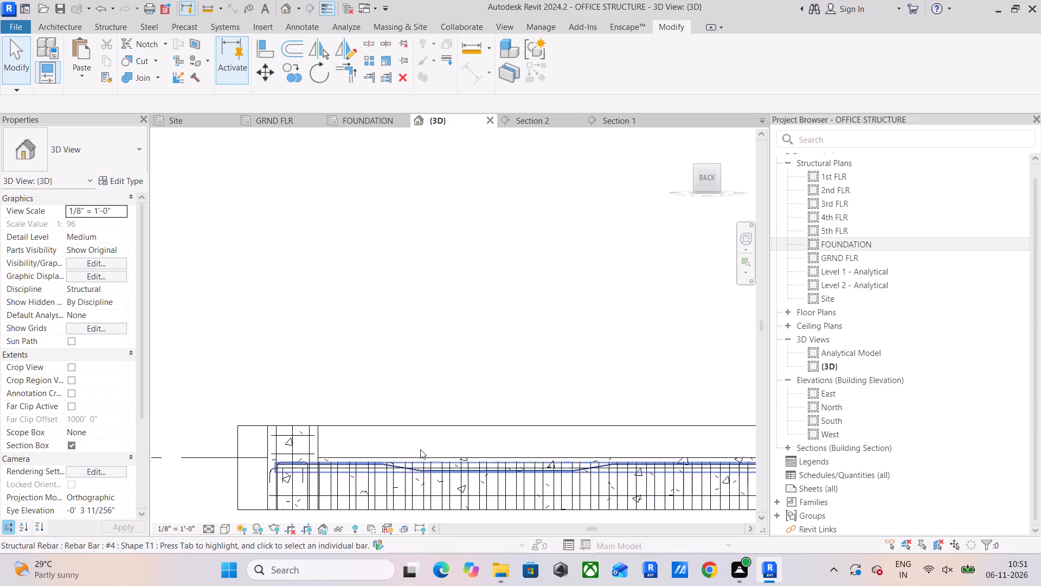
pyautogui.scroll(5, 420, 449)
pyautogui.scroll(4, 339, 482)
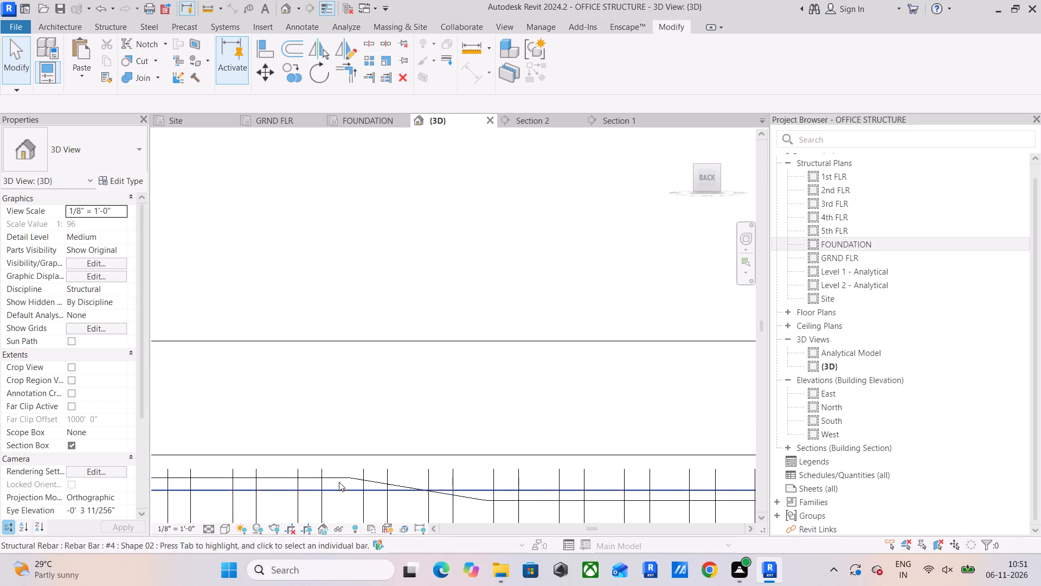
pyautogui.click(344, 477)
pyautogui.scroll(-10, 344, 477)
pyautogui.moveTo(355, 475); pyautogui.dragTo(381, 492, button='middle')
pyautogui.moveTo(394, 492); pyautogui.dragTo(349, 412, button='middle')
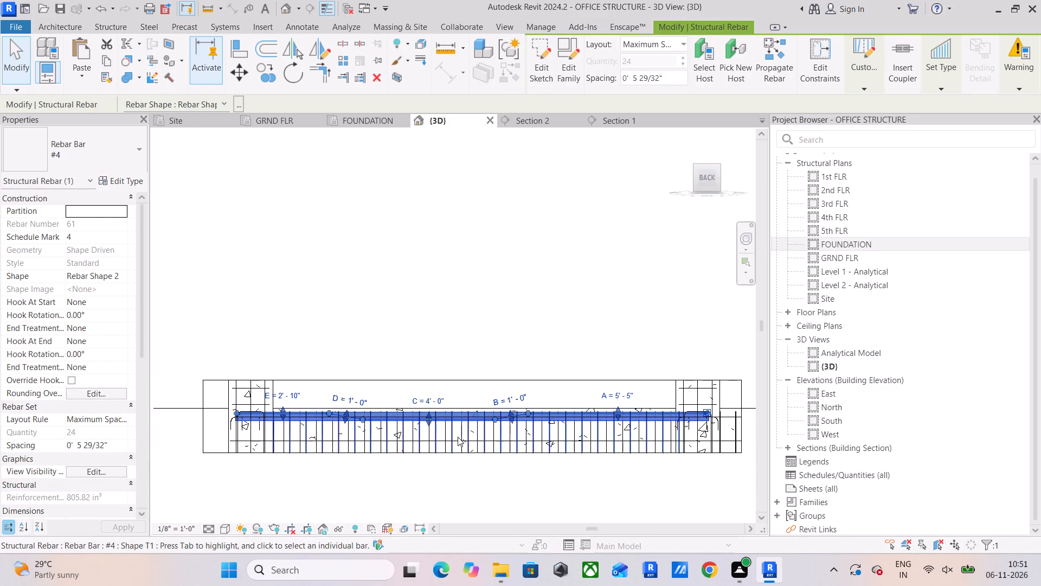
pyautogui.scroll(5, 528, 448)
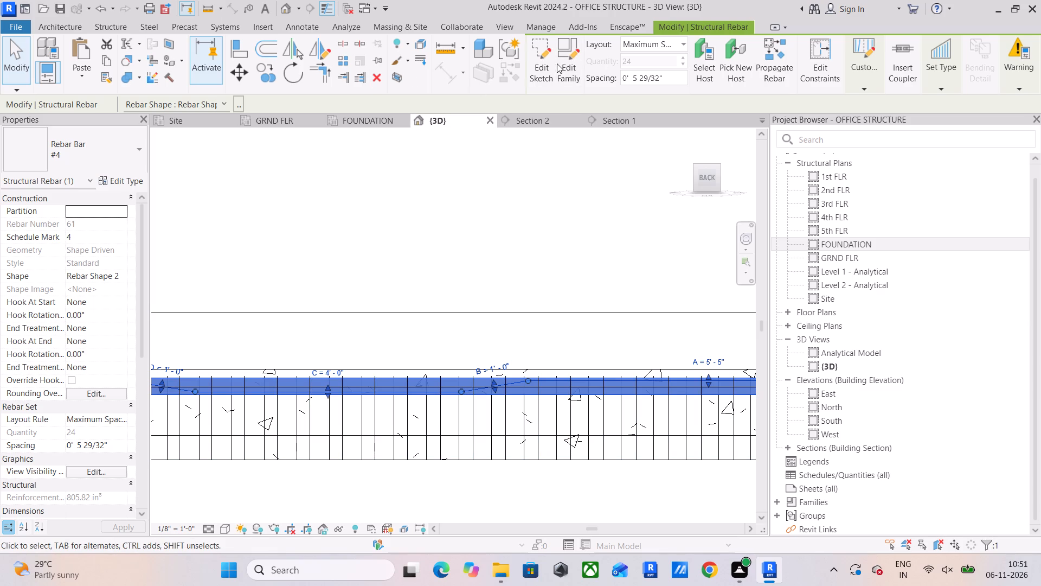
pyautogui.click(537, 52)
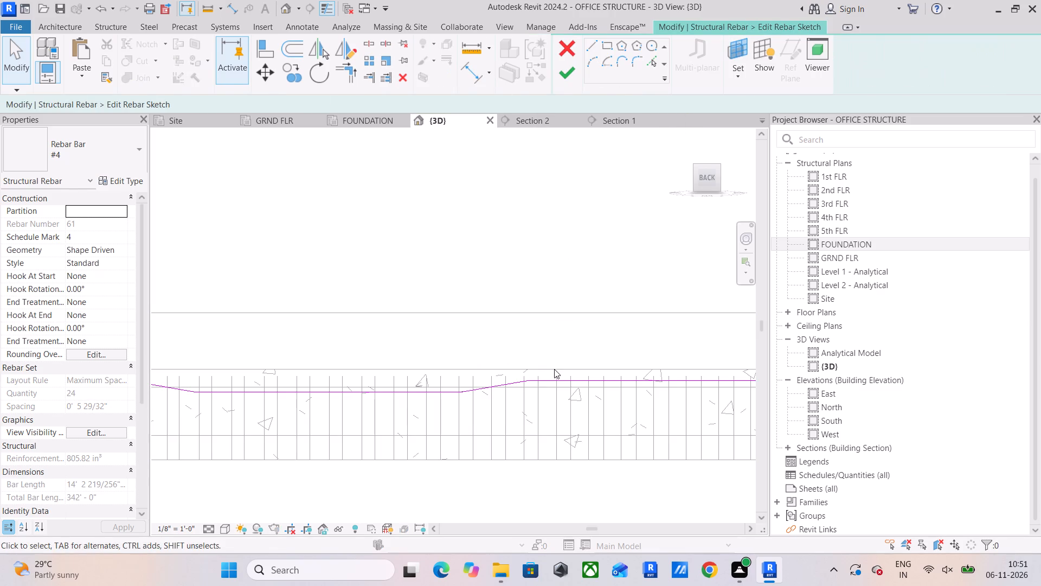
# Set the length of the bar sketch's straight upper segment at the east end to 4'.
pyautogui.moveTo(554, 369); pyautogui.dragTo(627, 316, button='middle')
pyautogui.scroll(-3, 599, 355)
pyautogui.moveTo(599, 355); pyautogui.dragTo(593, 377, button='middle')
pyautogui.moveTo(611, 379); pyautogui.dragTo(551, 384, button='middle')
pyautogui.click(402, 373)
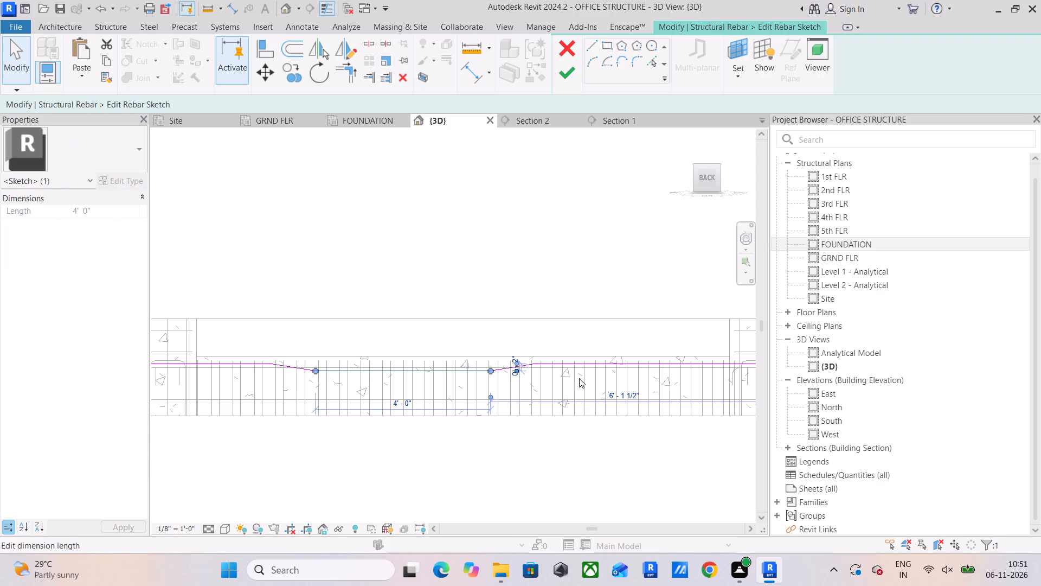
pyautogui.moveTo(570, 384); pyautogui.dragTo(484, 397, button='middle')
pyautogui.click(512, 378)
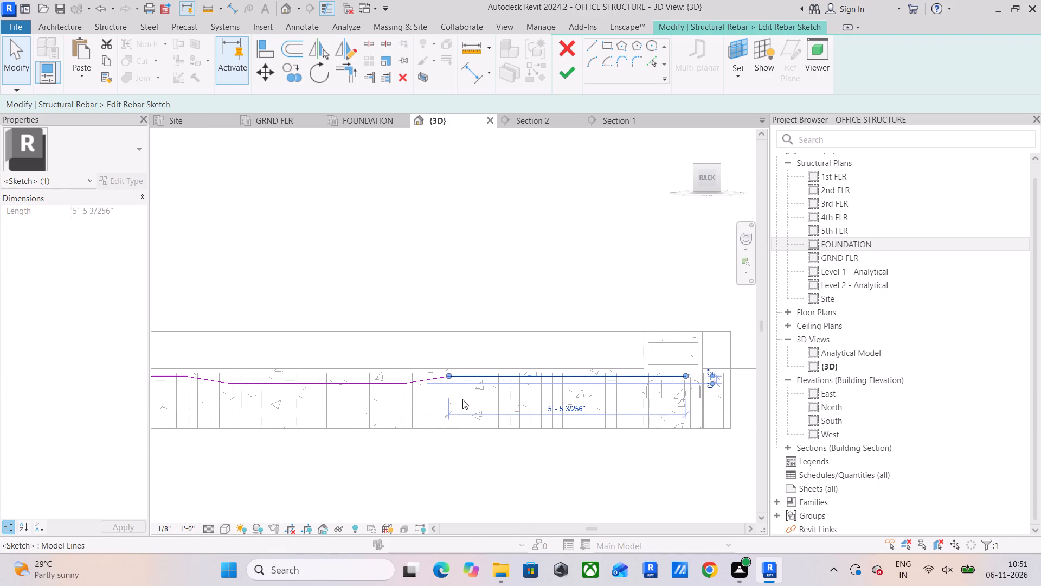
pyautogui.moveTo(364, 391); pyautogui.dragTo(446, 390, button='middle')
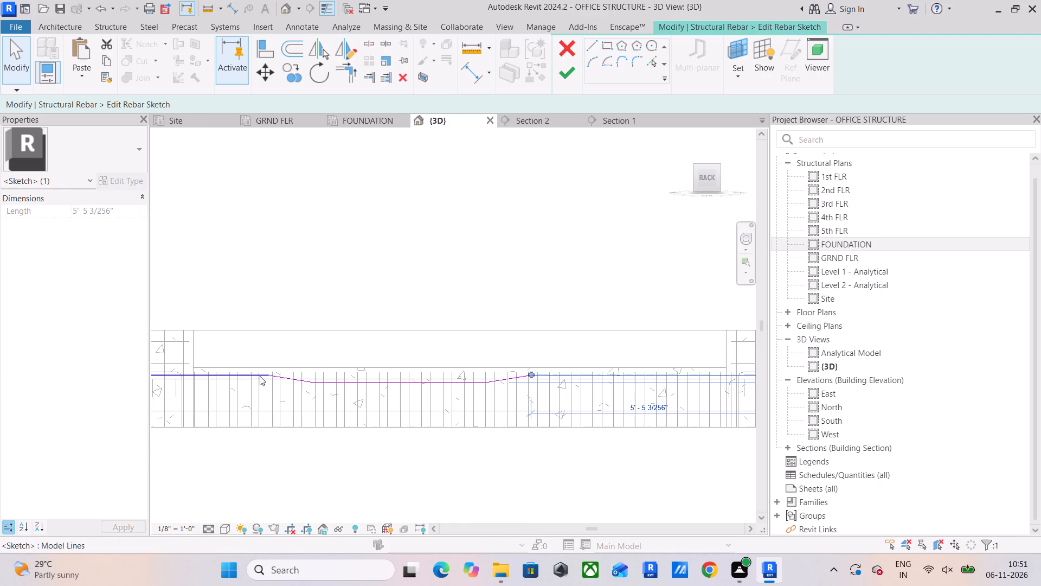
pyautogui.click(248, 376)
pyautogui.moveTo(285, 384); pyautogui.dragTo(367, 383, button='middle')
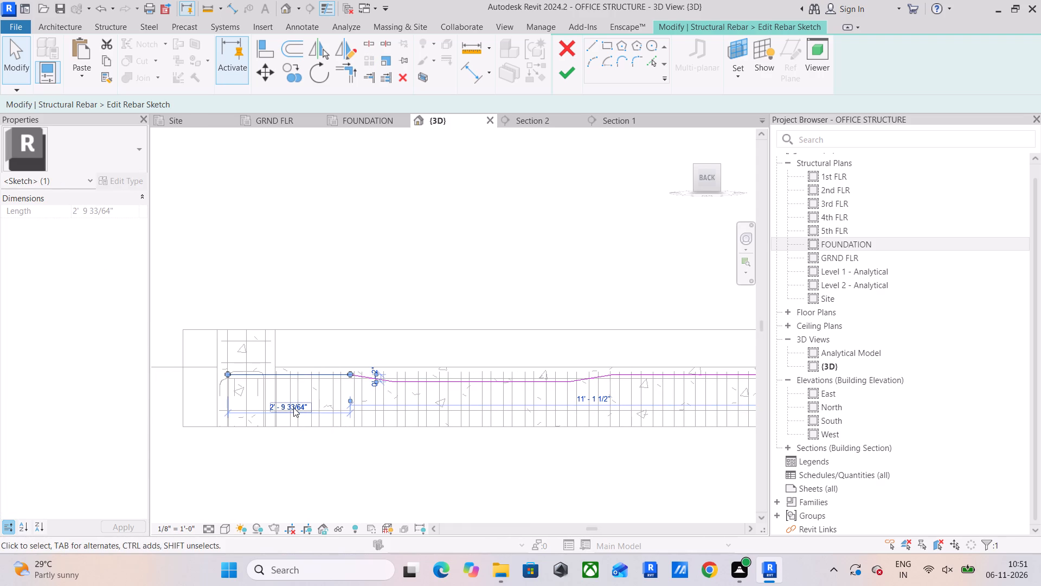
pyautogui.click(293, 407)
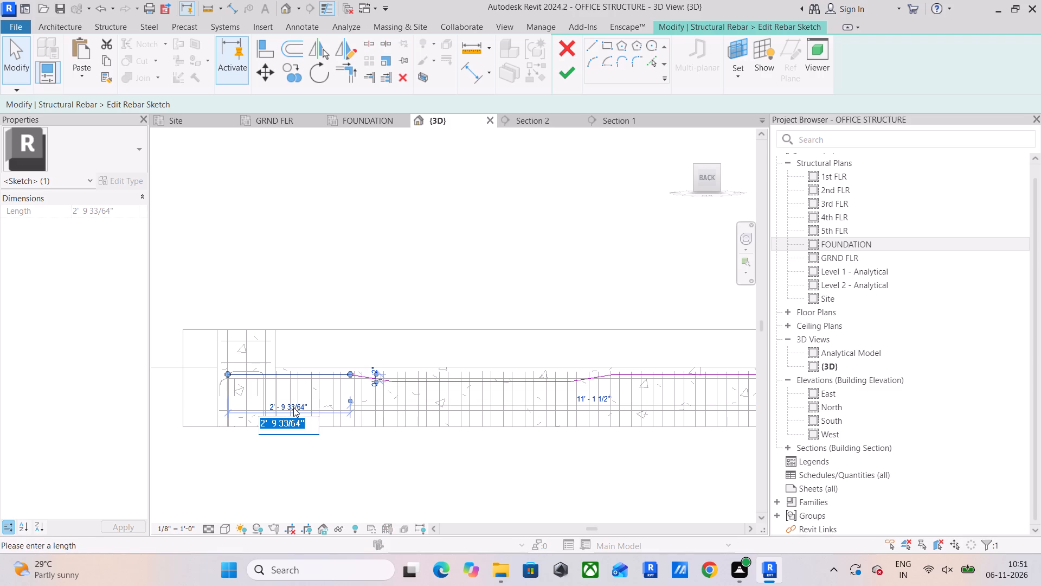
pyautogui.write("4'")
pyautogui.press('Return')
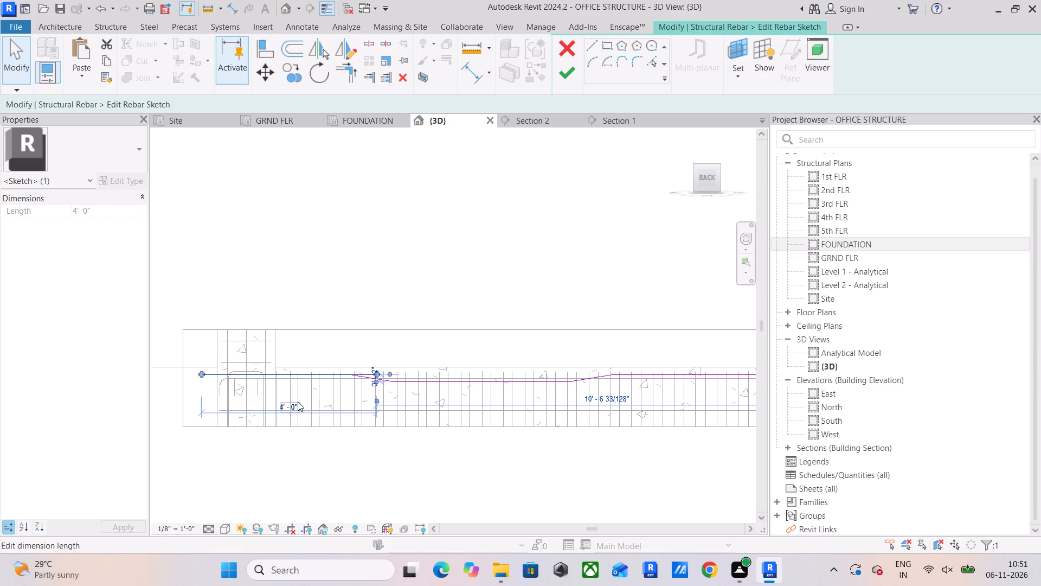
# Set the length of the bar sketch's straight upper segment at the west end to 4'.
pyautogui.moveTo(449, 403); pyautogui.dragTo(450, 385, button='middle')
pyautogui.moveTo(457, 384); pyautogui.dragTo(332, 407, button='middle')
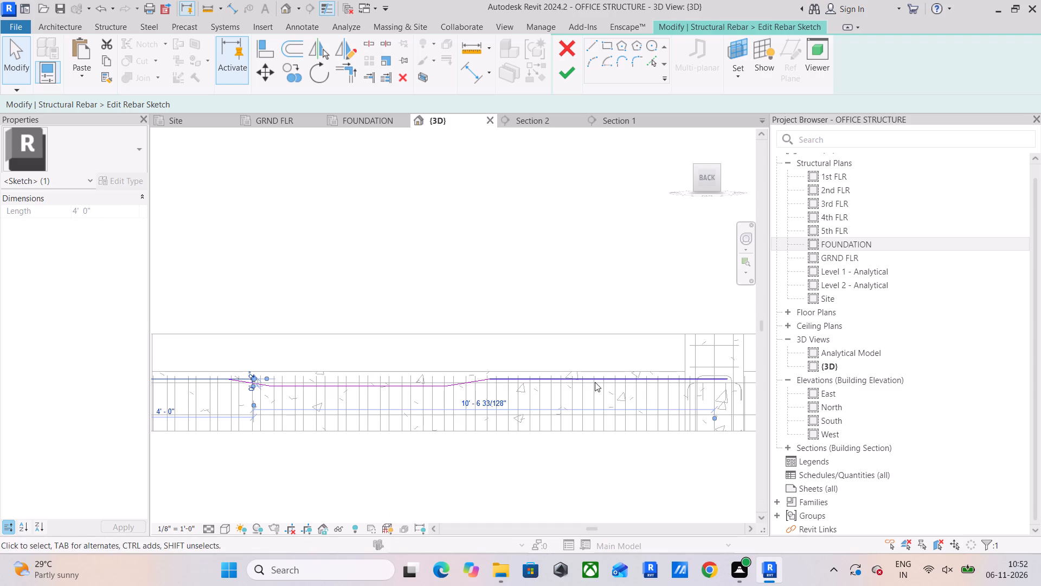
pyautogui.click(596, 381)
pyautogui.click(607, 412)
pyautogui.scroll(-2, 607, 413)
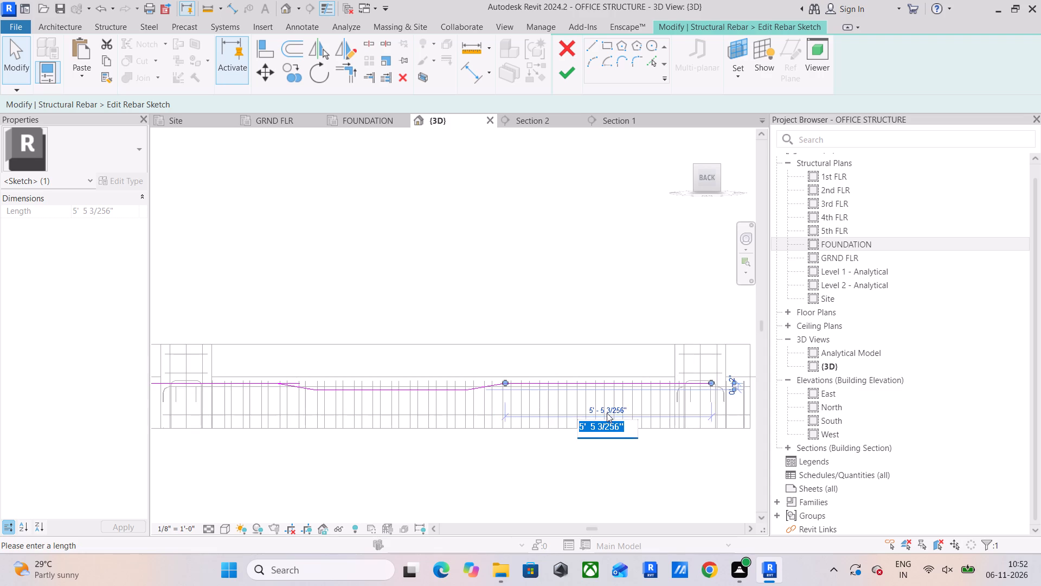
pyautogui.moveTo(608, 413); pyautogui.dragTo(664, 408, button='middle')
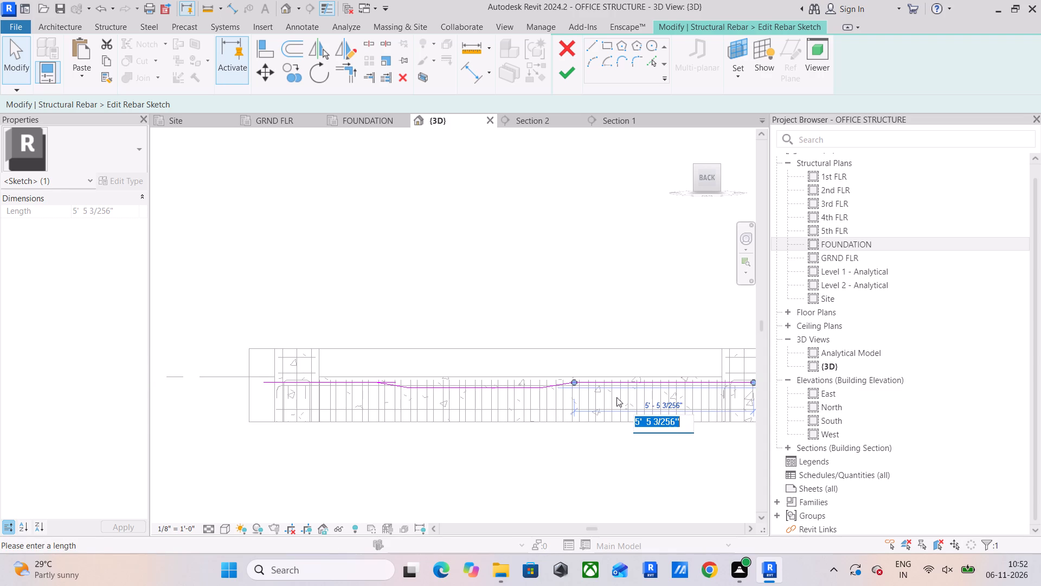
pyautogui.press('4')
pyautogui.press("'")
pyautogui.press('Return')
# Move the sketch's lower straight segment and both sloping segments together to meet the inner end of the east upper segment.
pyautogui.click(494, 384)
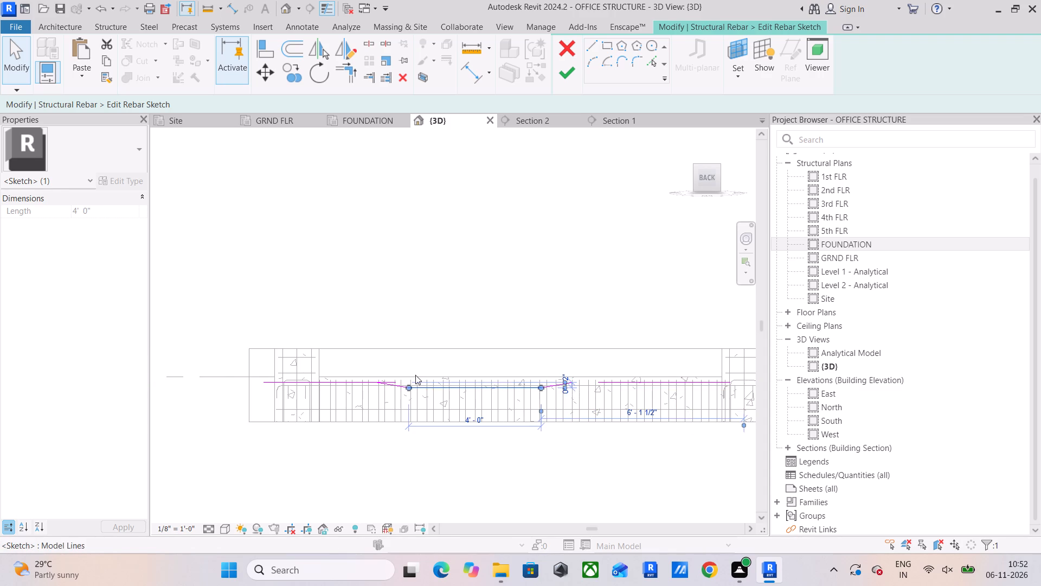
pyautogui.scroll(4, 414, 375)
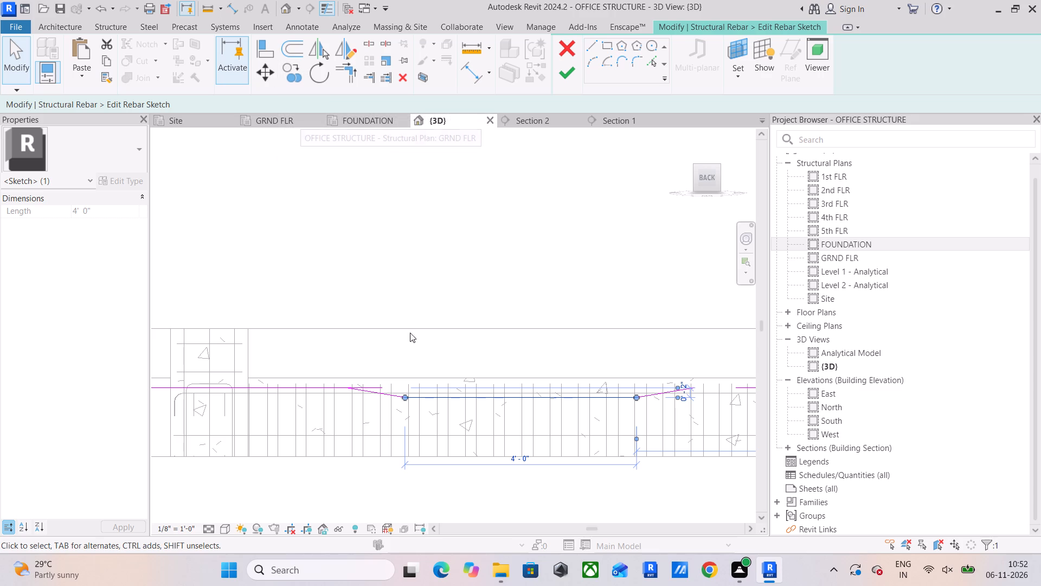
pyautogui.keyDown('ctrl'); pyautogui.click(384, 395); pyautogui.keyUp('ctrl')
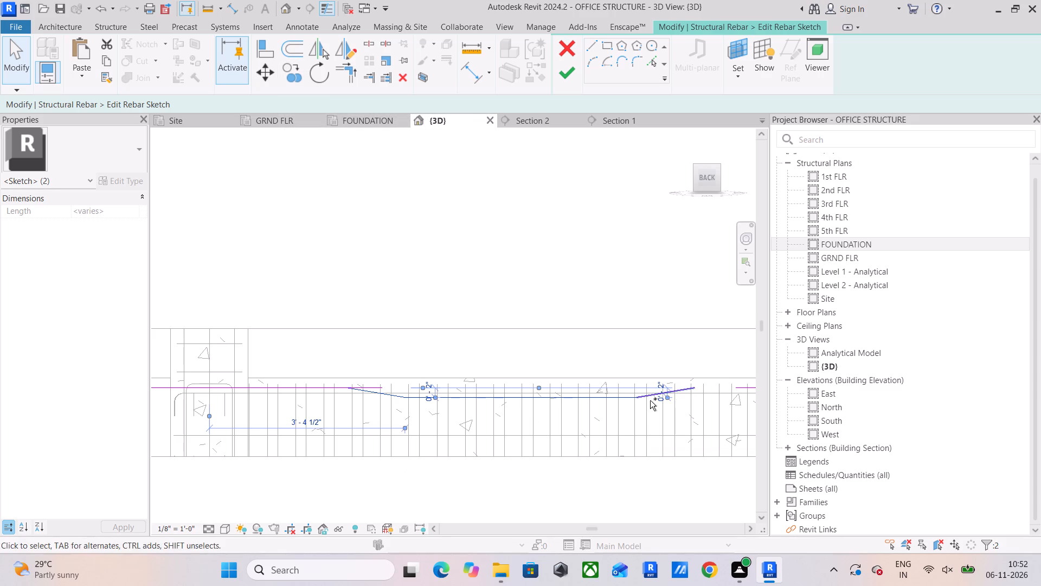
pyautogui.keyDown('ctrl'); pyautogui.click(650, 400); pyautogui.keyUp('ctrl')
pyautogui.moveTo(270, 80); pyautogui.dragTo(277, 95)
pyautogui.scroll(1, 364, 377)
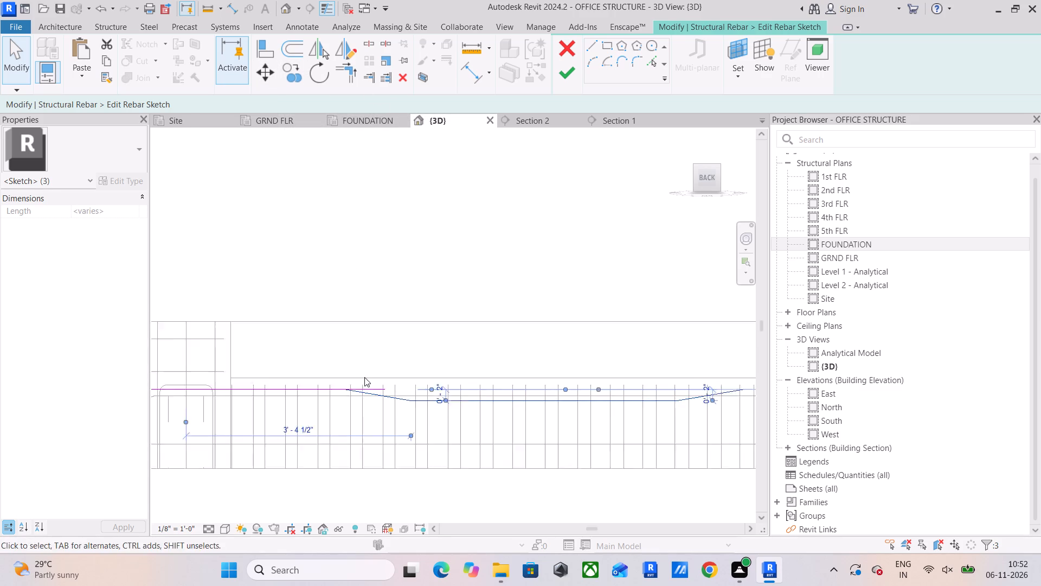
pyautogui.scroll(8, 364, 377)
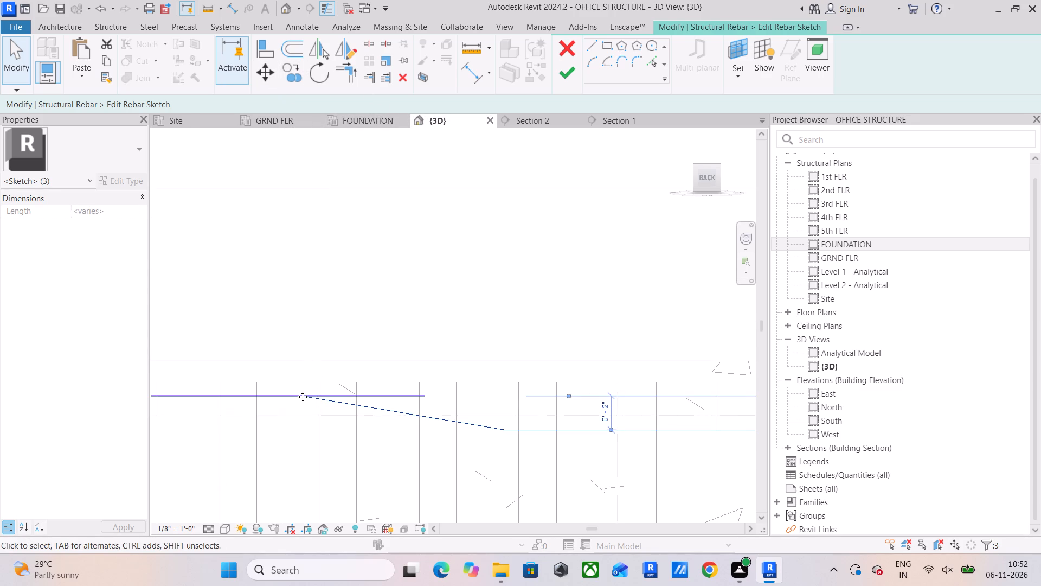
pyautogui.click(259, 69)
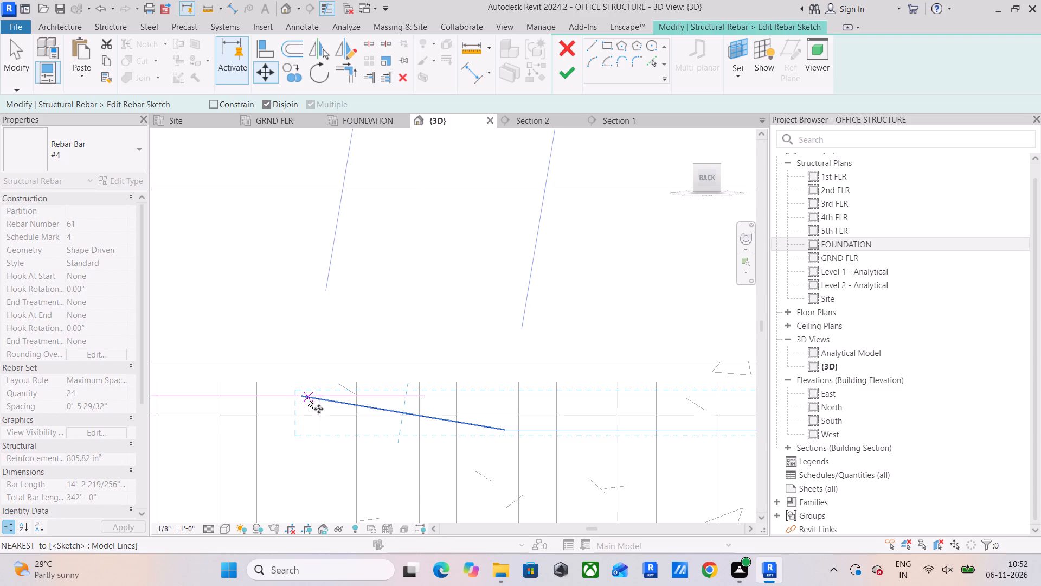
pyautogui.click(305, 396)
pyautogui.click(421, 398)
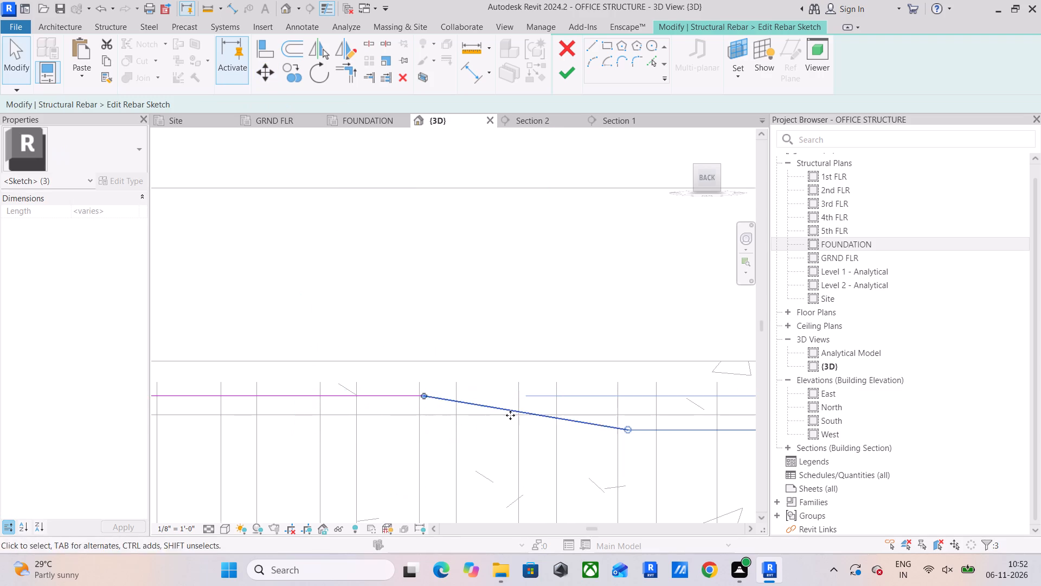
# Extend the west sloping segment's upper end to meet the inner end of the west upper segment.
pyautogui.scroll(-5, 510, 415)
pyautogui.moveTo(525, 407); pyautogui.dragTo(265, 407, button='middle')
pyautogui.scroll(-4, 567, 437)
pyautogui.moveTo(596, 441); pyautogui.dragTo(496, 452, button='middle')
pyautogui.scroll(5, 698, 420)
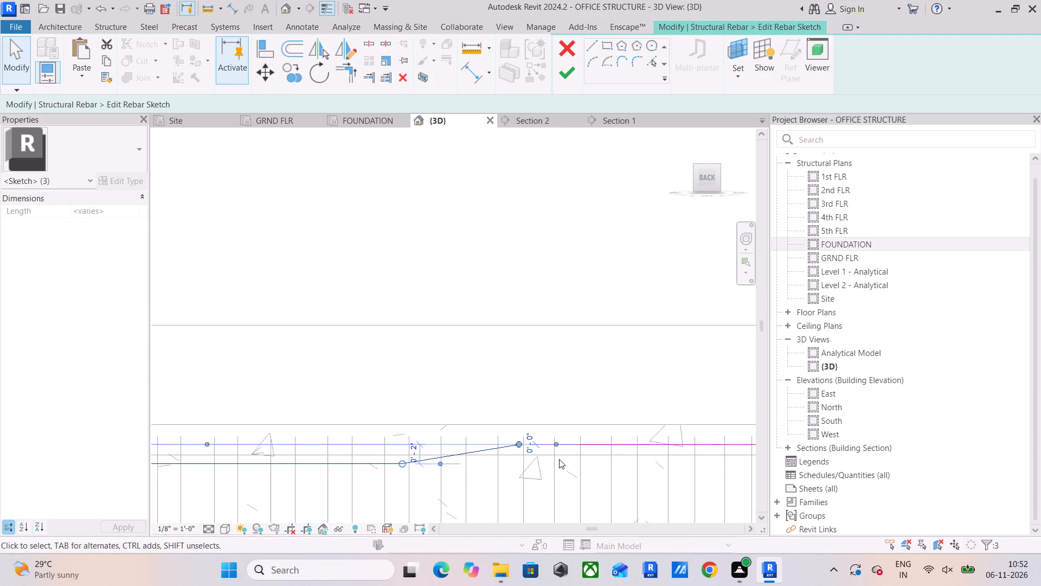
pyautogui.scroll(1, 559, 459)
pyautogui.moveTo(559, 459); pyautogui.dragTo(581, 424, button='middle')
pyautogui.press('Escape')
pyautogui.scroll(4, 541, 410)
pyautogui.click(560, 405)
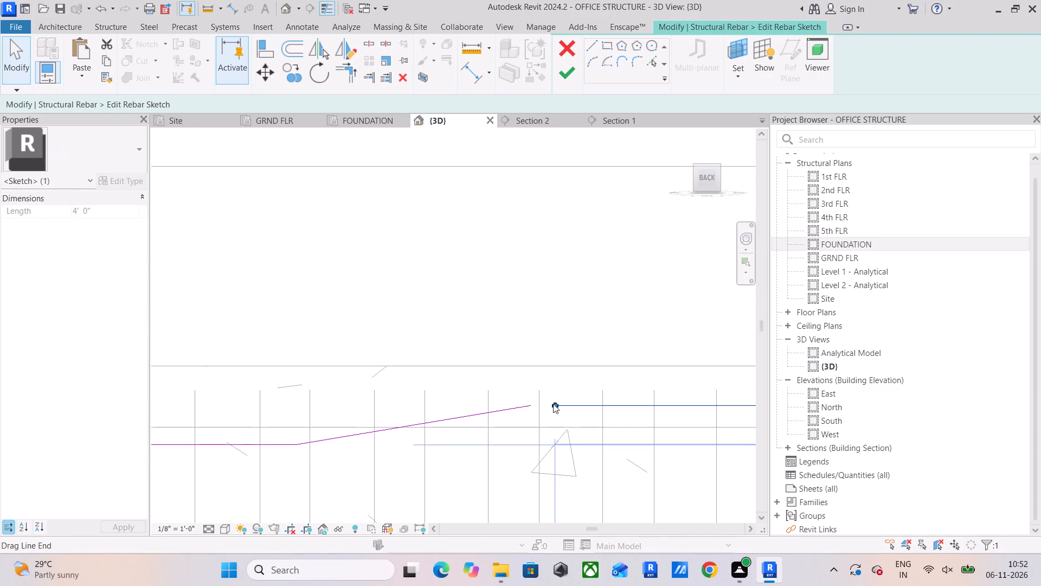
pyautogui.click(517, 407)
pyautogui.moveTo(530, 403); pyautogui.dragTo(554, 407)
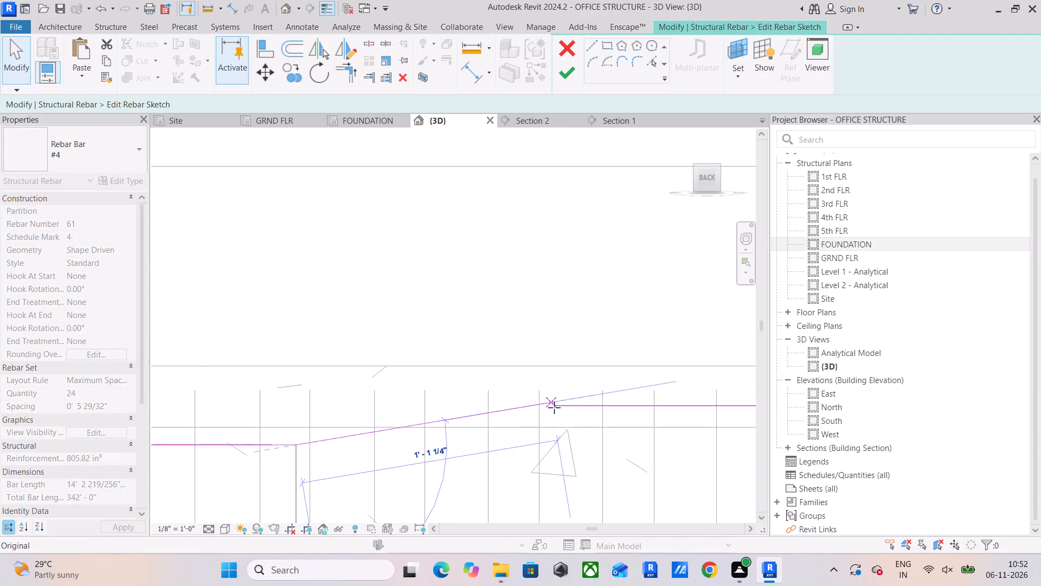
pyautogui.moveTo(554, 407); pyautogui.dragTo(556, 406)
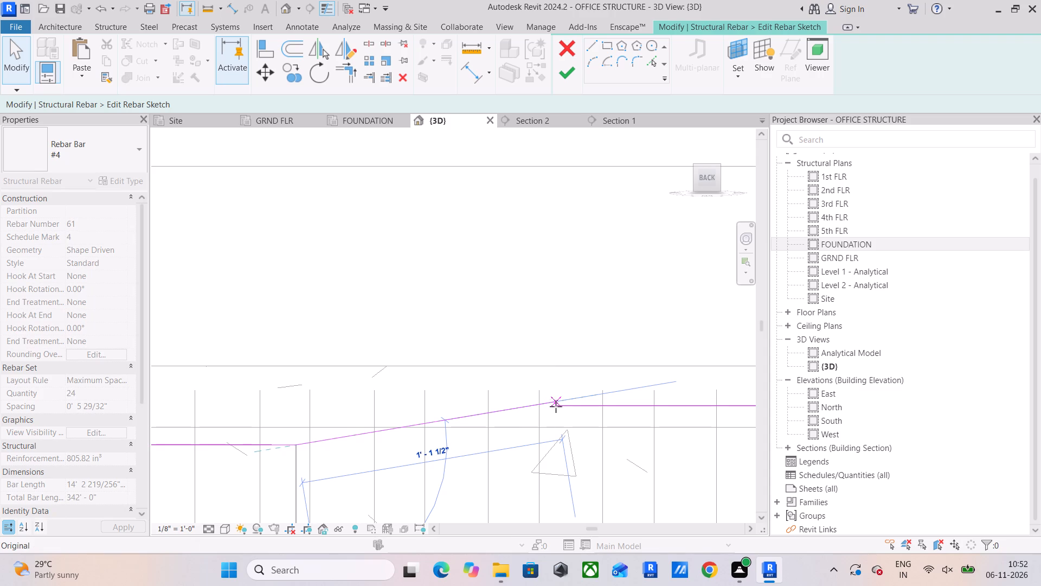
pyautogui.moveTo(556, 406); pyautogui.dragTo(555, 412)
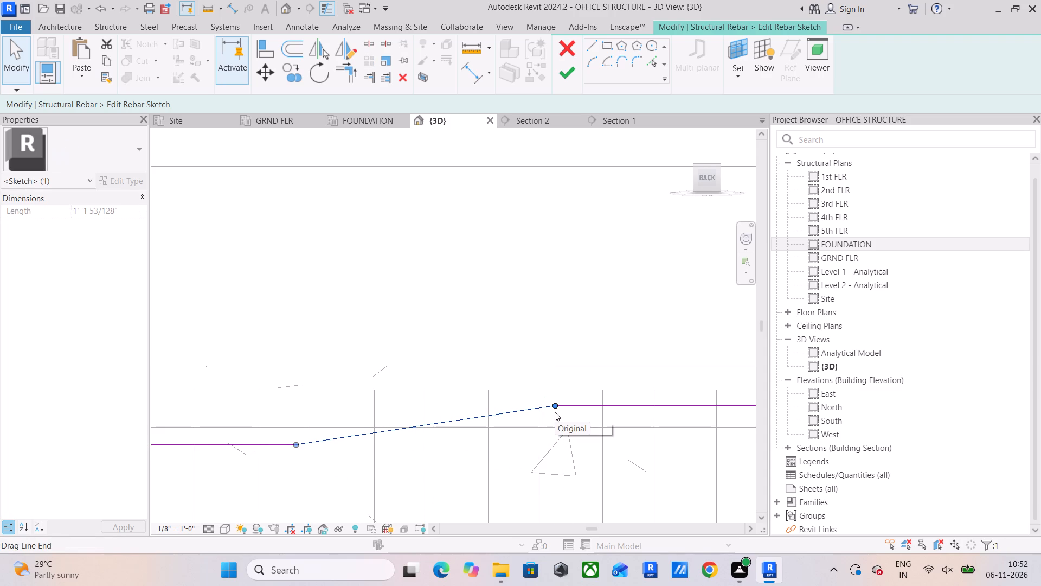
# Finish the bar sketch edit to apply the reshaped profile to the northeast bay's bent #4 set.
pyautogui.scroll(-11, 490, 422)
pyautogui.moveTo(535, 432); pyautogui.dragTo(693, 413, button='middle')
pyautogui.scroll(1, 693, 413)
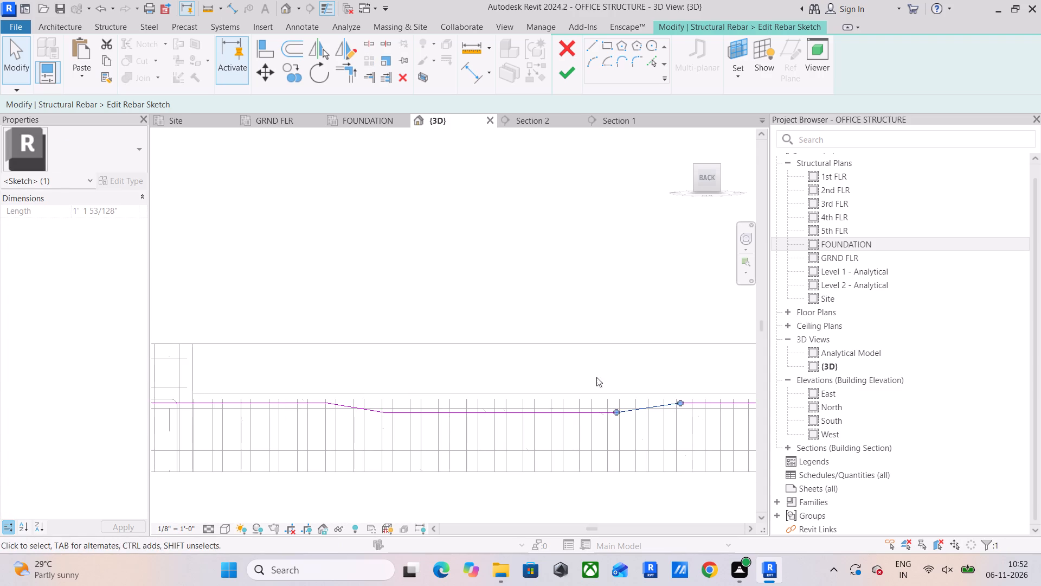
pyautogui.press('Escape')
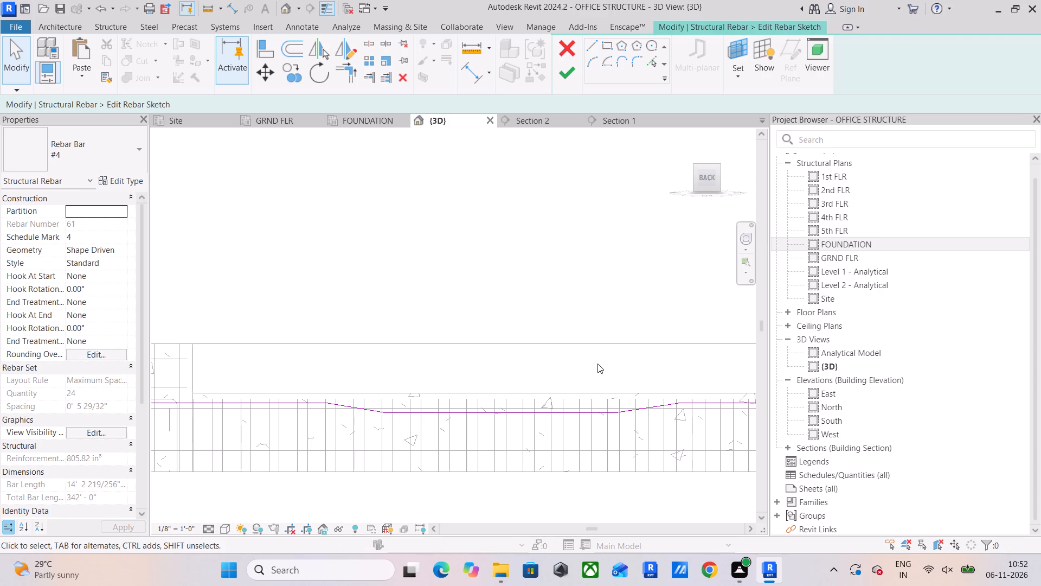
pyautogui.scroll(-4, 600, 367)
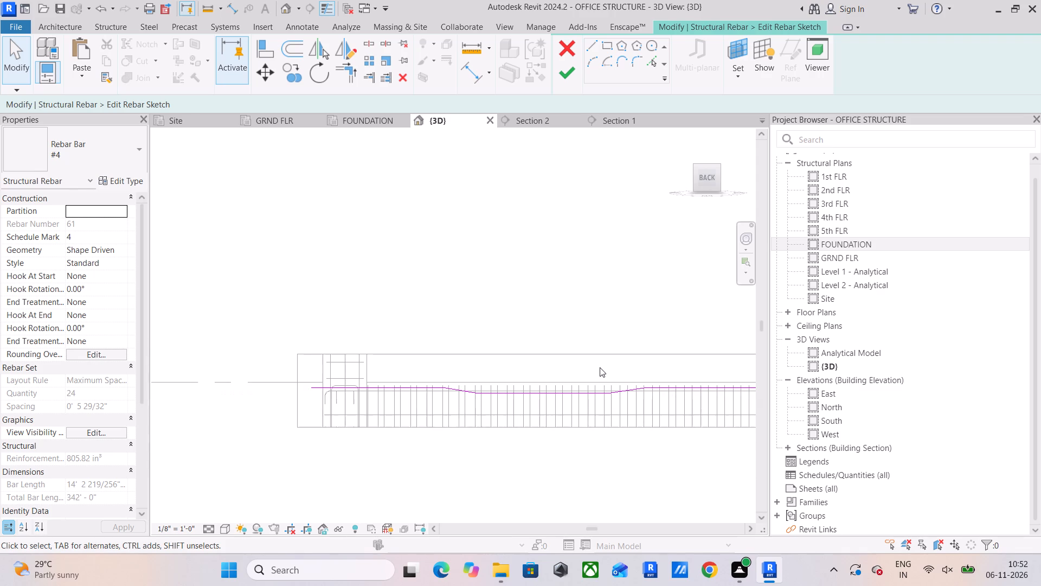
pyautogui.click(562, 74)
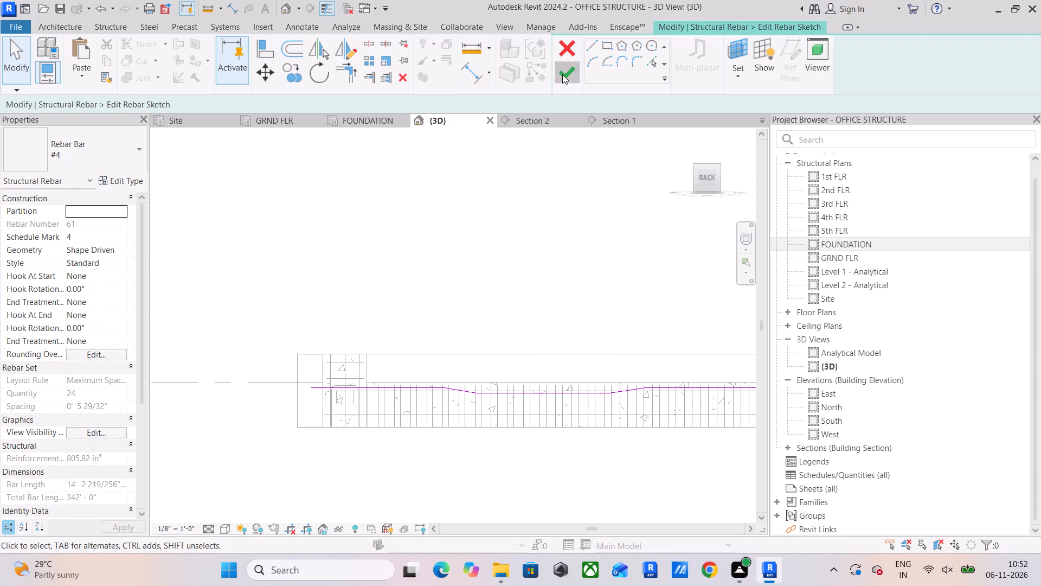
# Examine the reshaped bent #4 set's fit between the beams in the Back view and from several 3D angles.
pyautogui.scroll(-3, 627, 288)
pyautogui.moveTo(618, 291); pyautogui.dragTo(522, 340, button='middle')
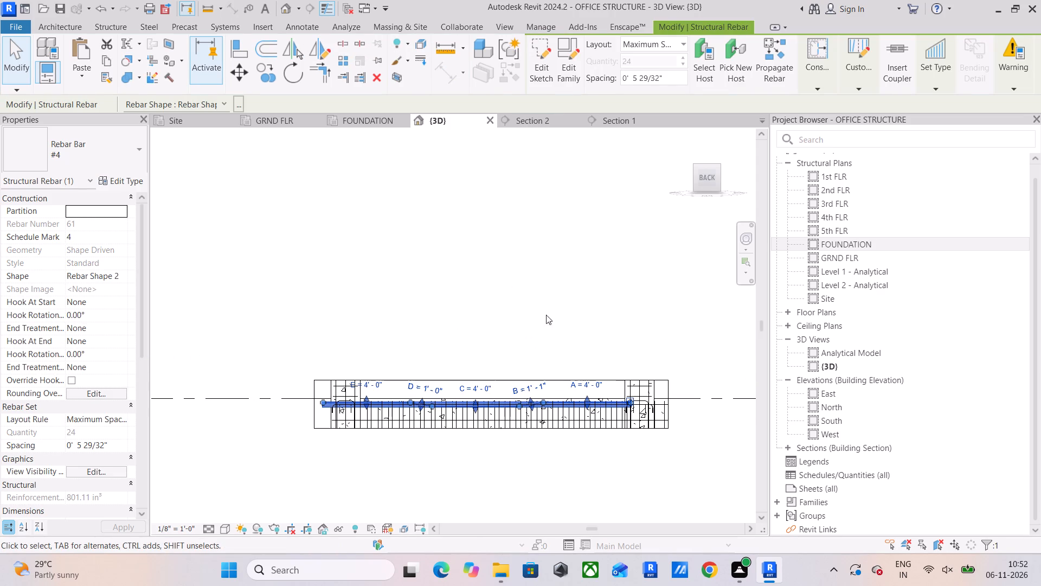
pyautogui.scroll(5, 631, 368)
pyautogui.scroll(5, 640, 439)
pyautogui.moveTo(640, 436); pyautogui.dragTo(628, 362, button='middle')
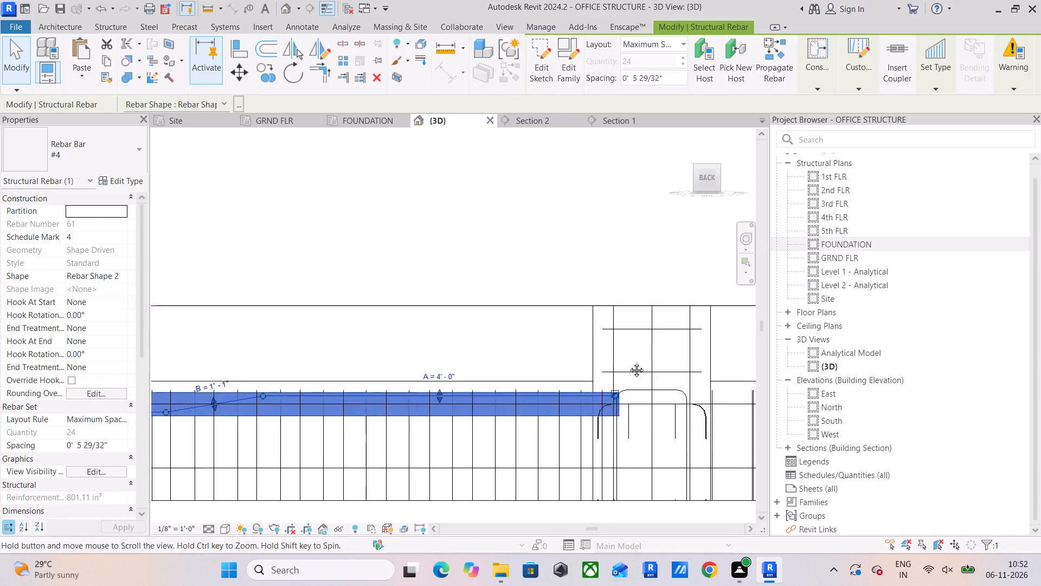
pyautogui.moveTo(628, 362); pyautogui.dragTo(624, 352, button='middle')
pyautogui.click(482, 200)
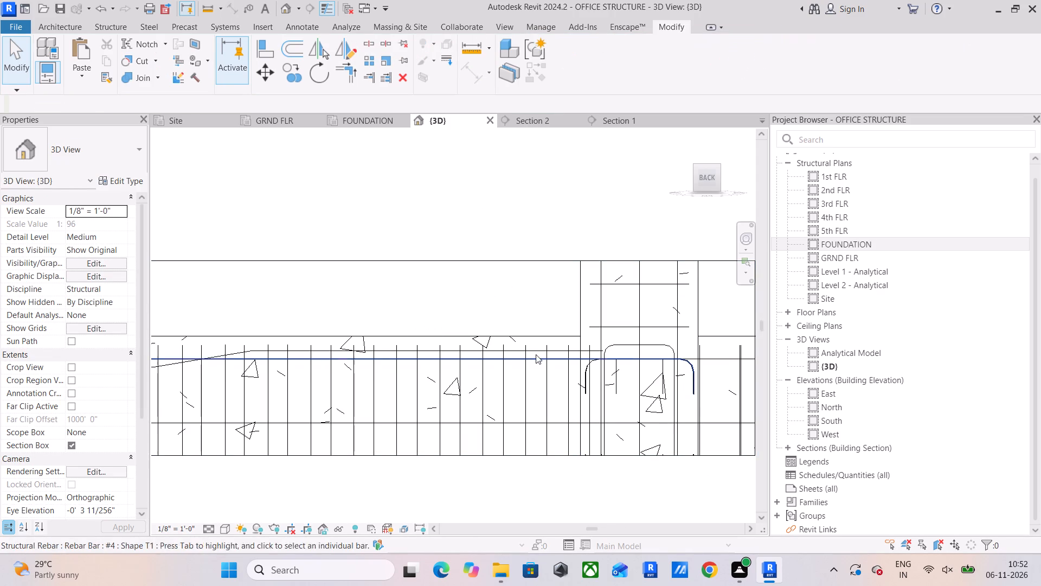
pyautogui.scroll(-5, 538, 358)
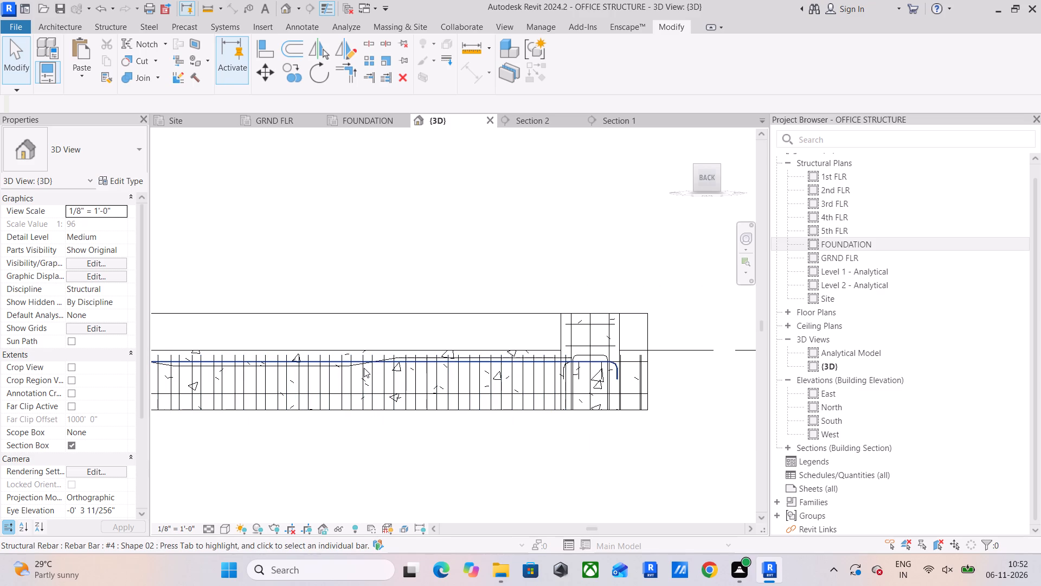
pyautogui.click(364, 368)
pyautogui.click(338, 367)
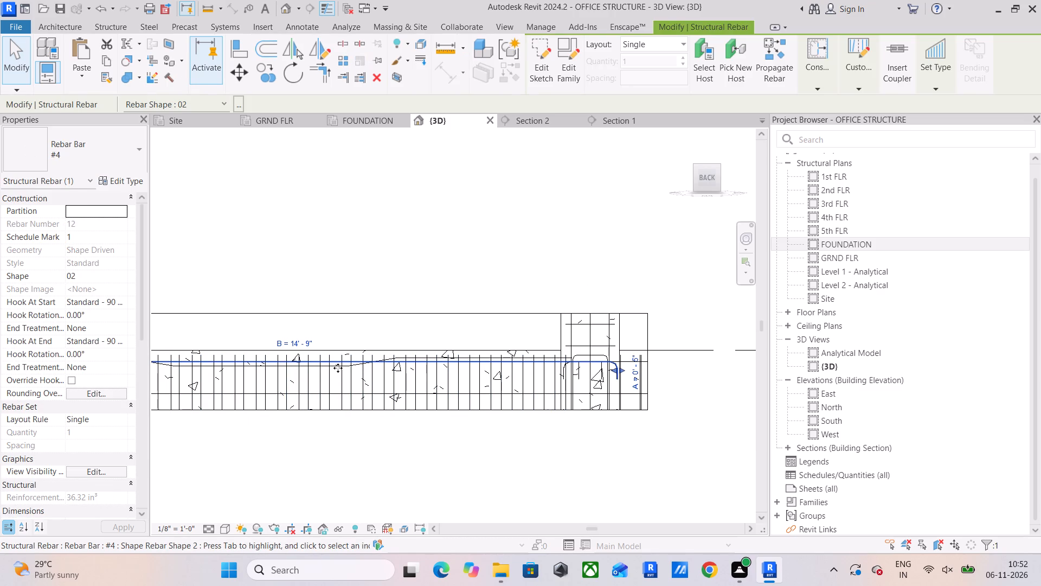
pyautogui.click(338, 371)
pyautogui.scroll(-3, 342, 377)
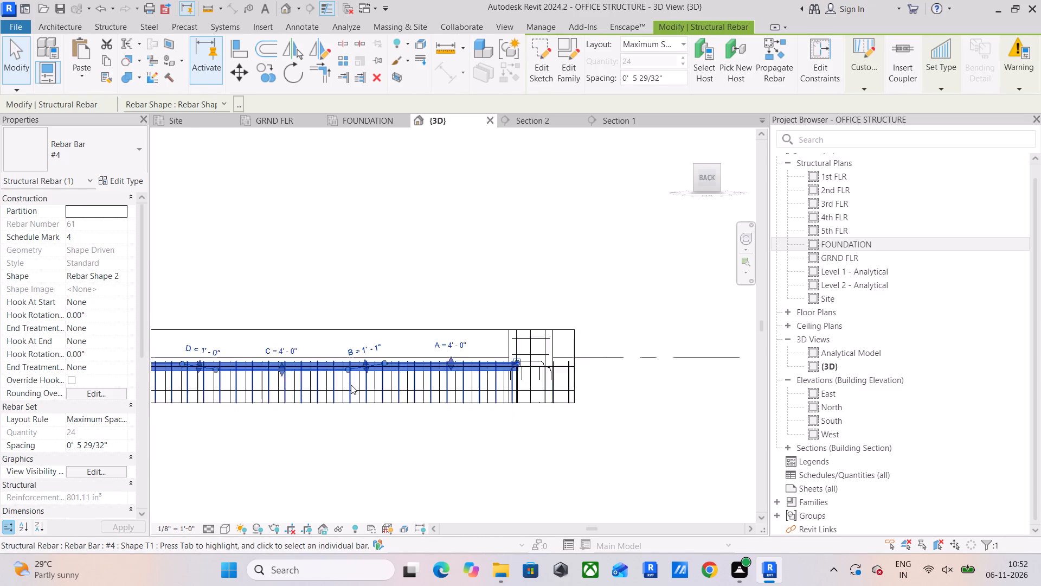
pyautogui.scroll(-7, 351, 385)
pyautogui.keyDown('shift'); pyautogui.moveTo(390, 422); pyautogui.dragTo(491, 469, button='middle'); pyautogui.keyUp('shift')
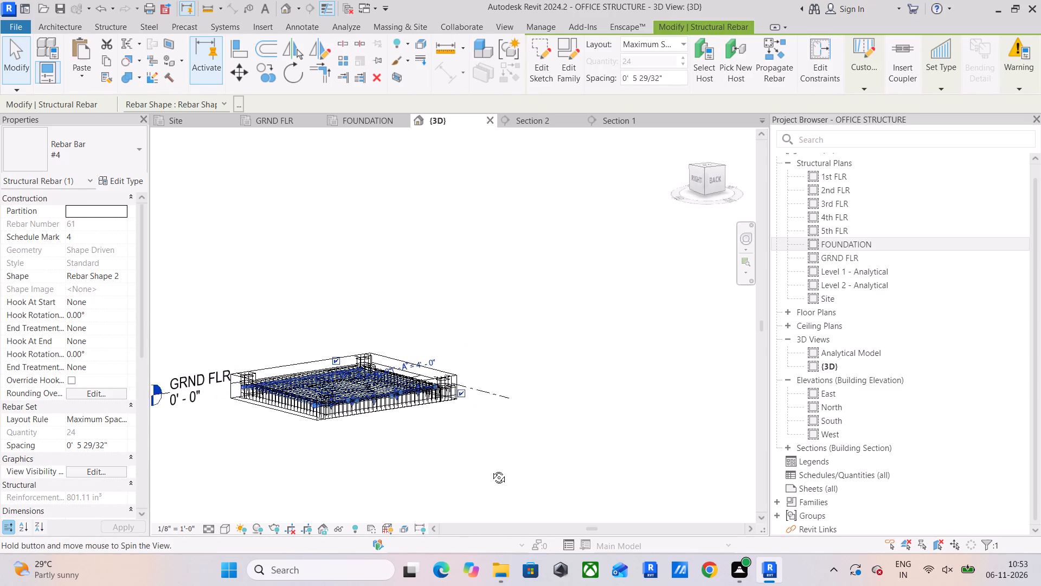
pyautogui.keyDown('shift'); pyautogui.moveTo(491, 469); pyautogui.dragTo(473, 504, button='middle'); pyautogui.keyUp('shift')
pyautogui.scroll(10, 373, 396)
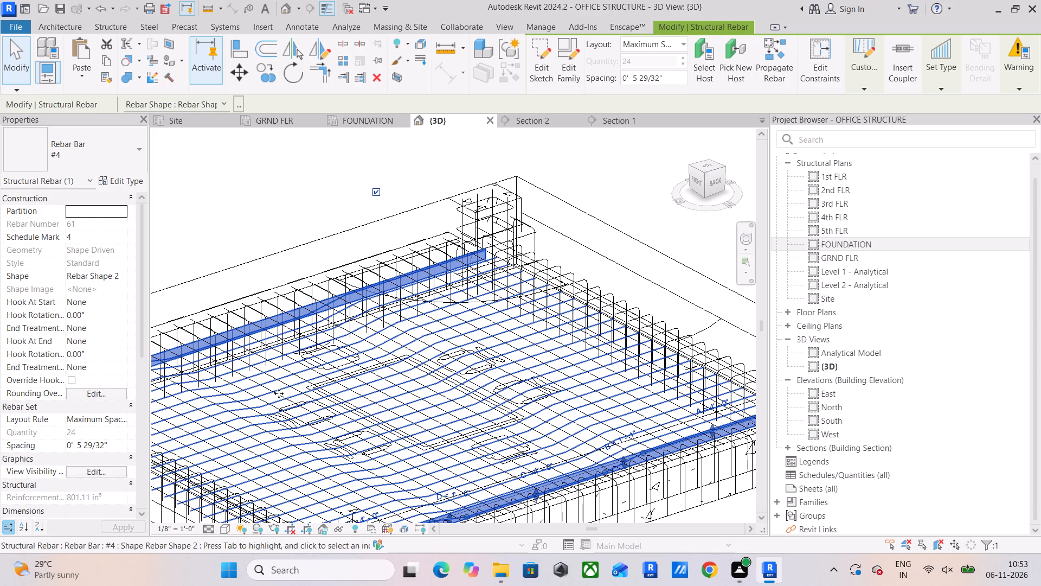
pyautogui.keyDown('shift'); pyautogui.moveTo(309, 393); pyautogui.dragTo(510, 333, button='middle'); pyautogui.keyUp('shift')
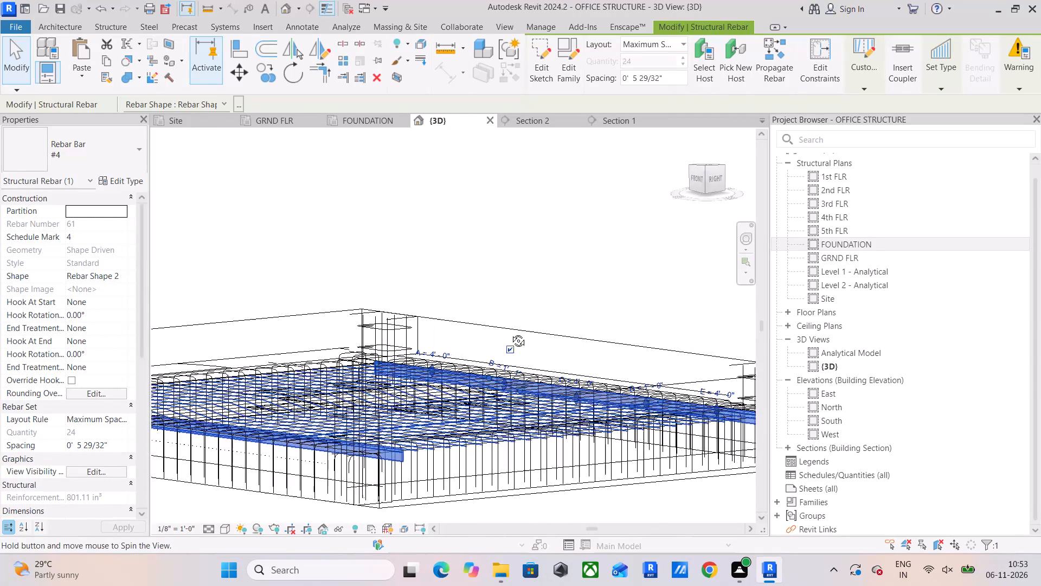
pyautogui.keyDown('shift'); pyautogui.moveTo(510, 333); pyautogui.dragTo(562, 339, button='middle'); pyautogui.keyUp('shift')
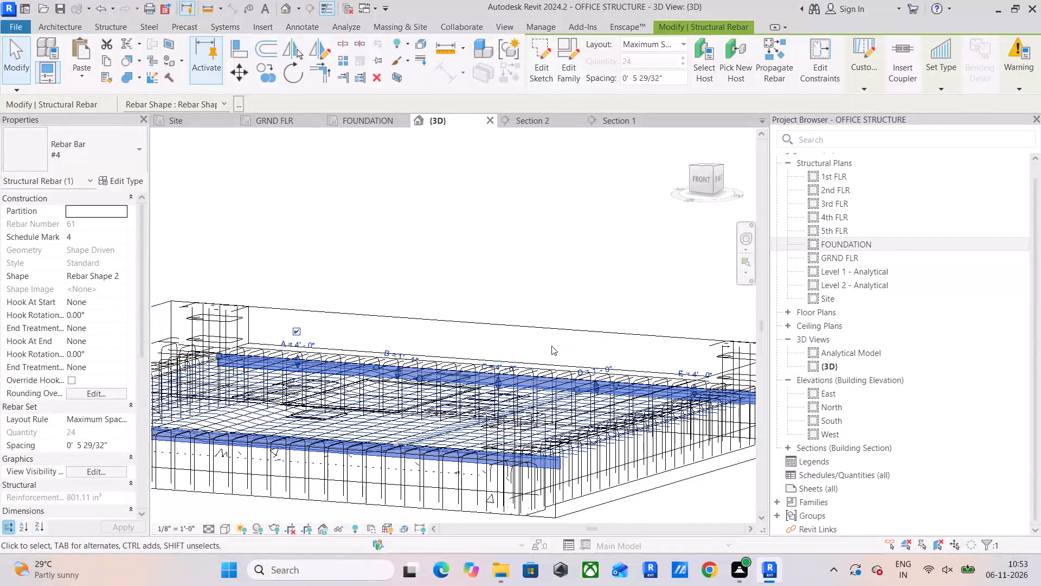
pyautogui.click(529, 260)
# Select the whole bay in 3D and review its related warnings, expanding Warning 1 and inspecting the highlighted rebar.
pyautogui.scroll(-6, 534, 264)
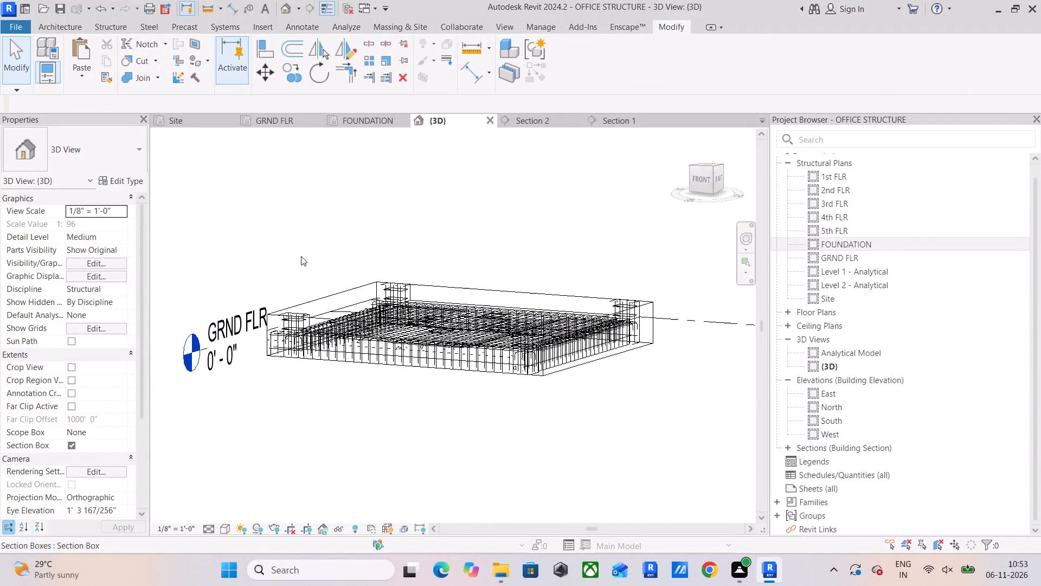
pyautogui.moveTo(261, 222); pyautogui.dragTo(651, 408)
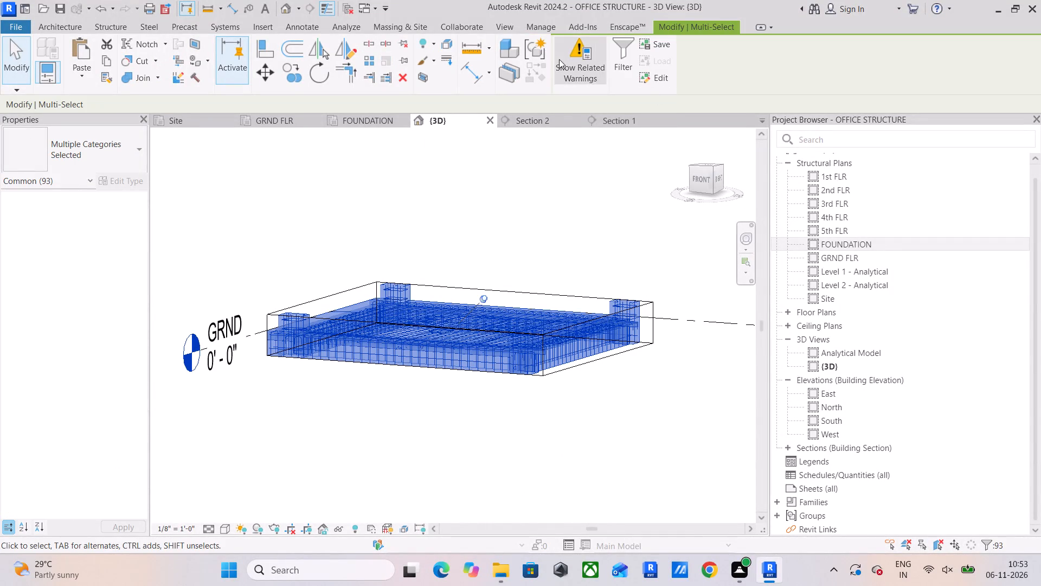
pyautogui.click(577, 52)
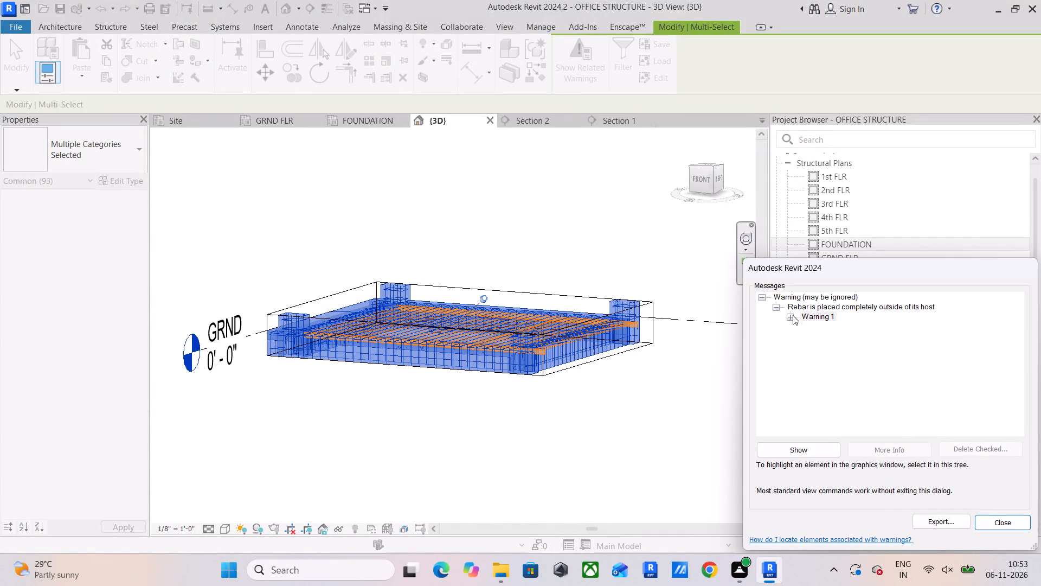
pyautogui.click(792, 315)
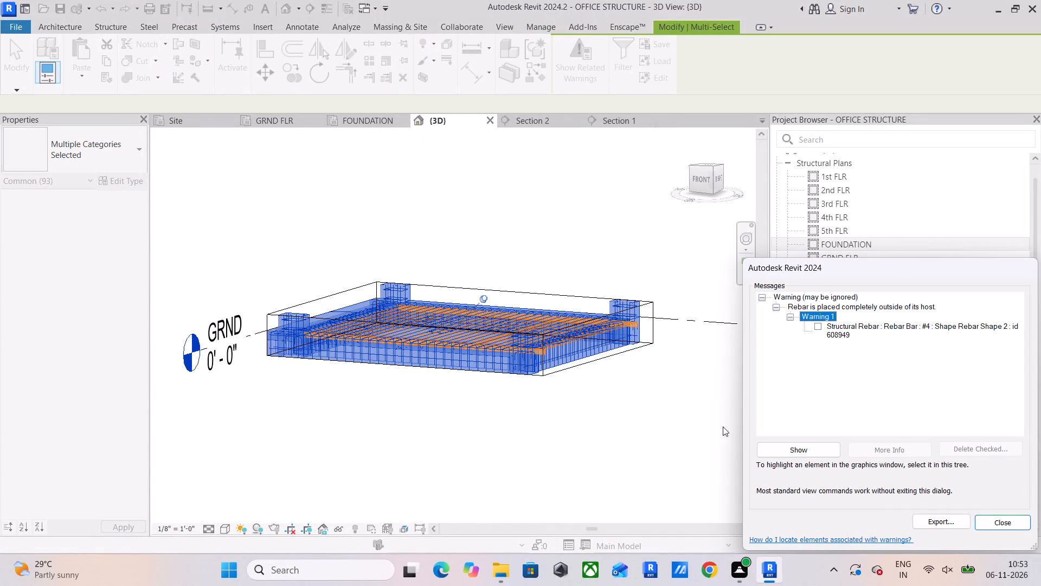
pyautogui.keyDown('shift'); pyautogui.moveTo(538, 410); pyautogui.dragTo(571, 437, button='middle'); pyautogui.keyUp('shift')
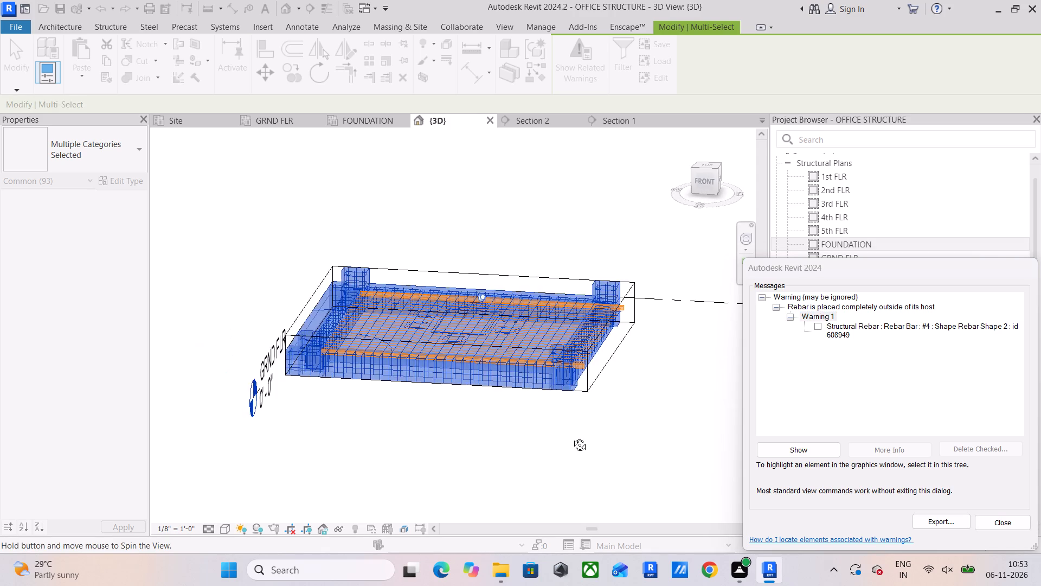
pyautogui.keyDown('shift'); pyautogui.moveTo(571, 437); pyautogui.dragTo(562, 451, button='middle'); pyautogui.keyUp('shift')
pyautogui.scroll(5, 480, 386)
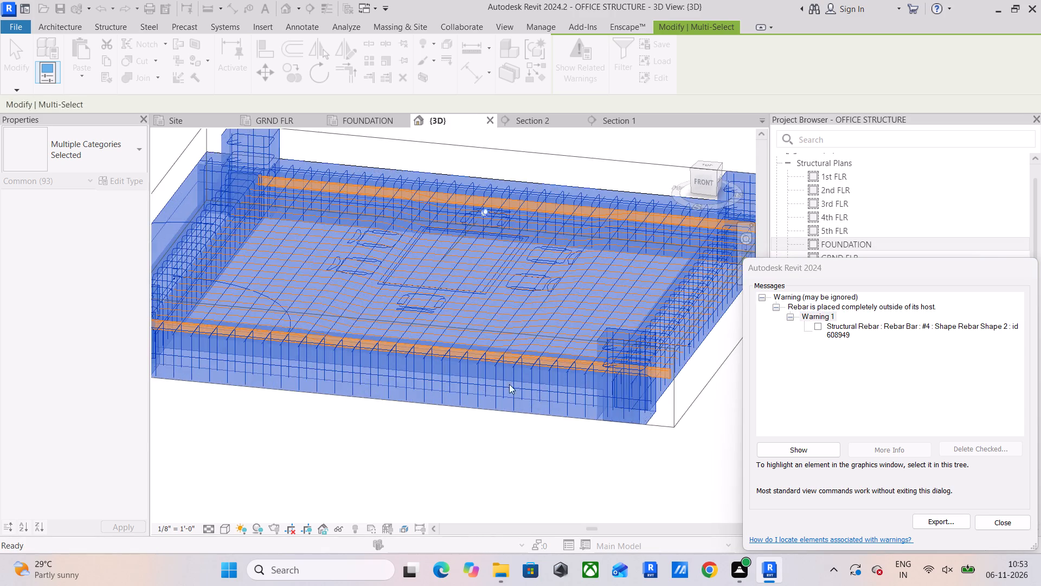
pyautogui.scroll(5, 634, 399)
pyautogui.keyDown('shift'); pyautogui.moveTo(638, 399); pyautogui.dragTo(653, 442, button='middle'); pyautogui.keyUp('shift')
pyautogui.keyDown('shift'); pyautogui.moveTo(653, 442); pyautogui.dragTo(676, 336, button='middle'); pyautogui.keyUp('shift')
pyautogui.moveTo(657, 345); pyautogui.dragTo(597, 493, button='middle')
pyautogui.click(700, 179)
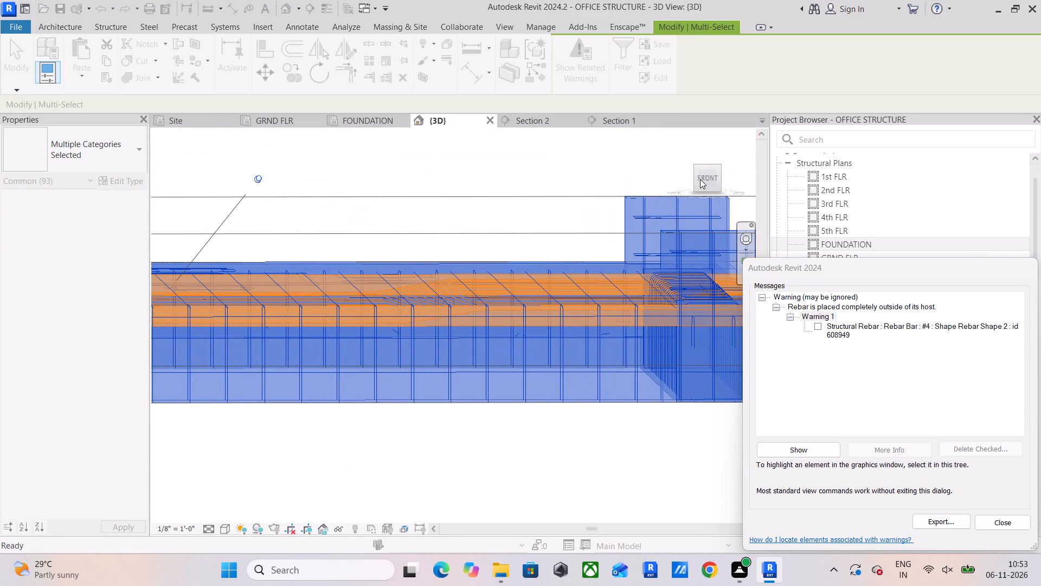
pyautogui.click(1014, 521)
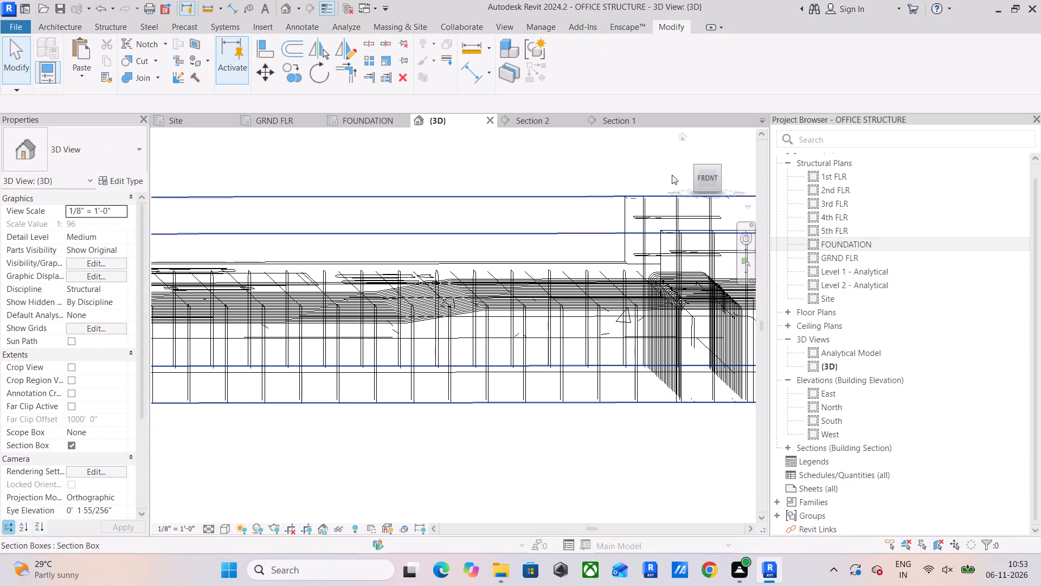
# Examine the northeast bay's bent #4 rebar set against the beams in the Front view and from a tilted view above.
pyautogui.click(704, 175)
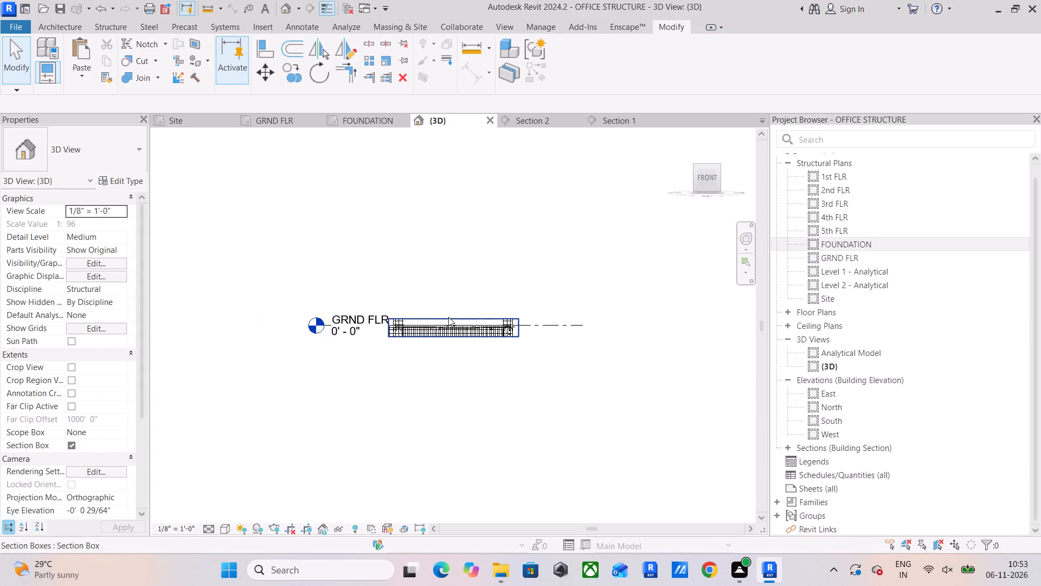
pyautogui.scroll(7, 445, 333)
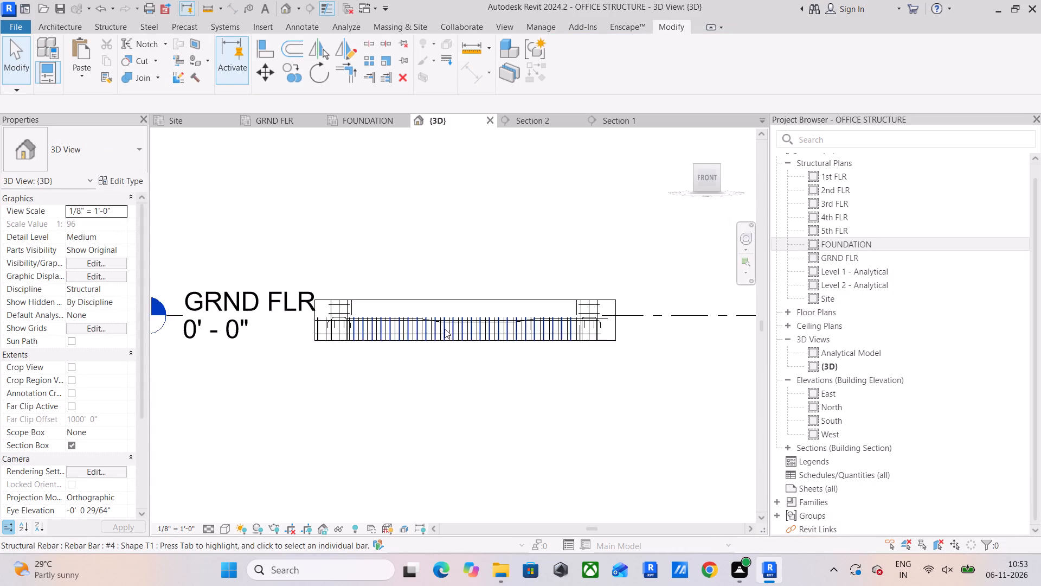
pyautogui.scroll(4, 445, 329)
pyautogui.moveTo(517, 337); pyautogui.dragTo(462, 375, button='middle')
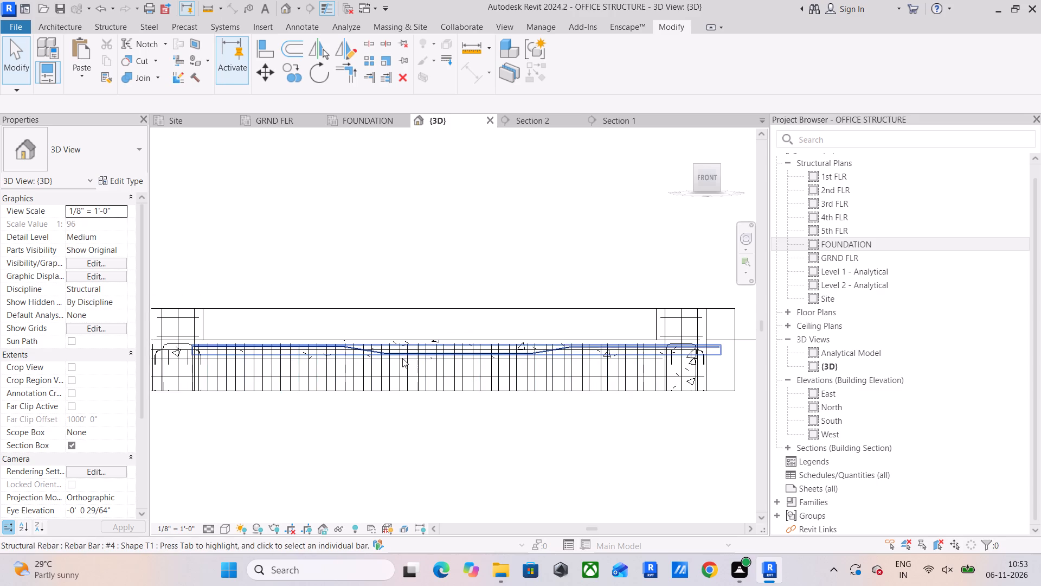
pyautogui.scroll(5, 427, 358)
pyautogui.moveTo(386, 372); pyautogui.dragTo(434, 405, button='middle')
pyautogui.scroll(3, 397, 390)
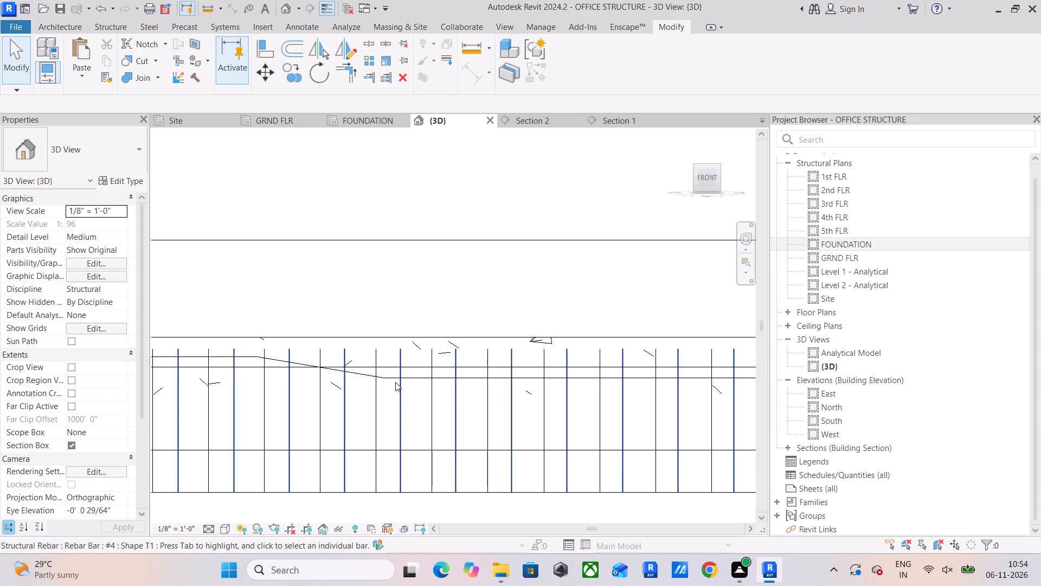
pyautogui.click(394, 380)
pyautogui.scroll(-7, 394, 380)
pyautogui.middleClick(426, 419)
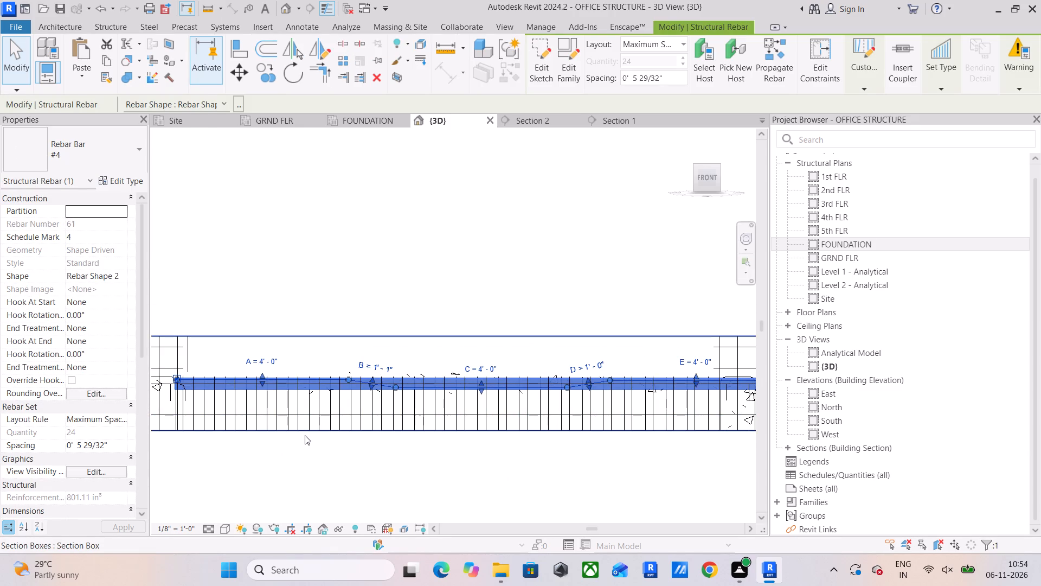
pyautogui.middleClick(329, 455)
pyautogui.scroll(-1, 335, 460)
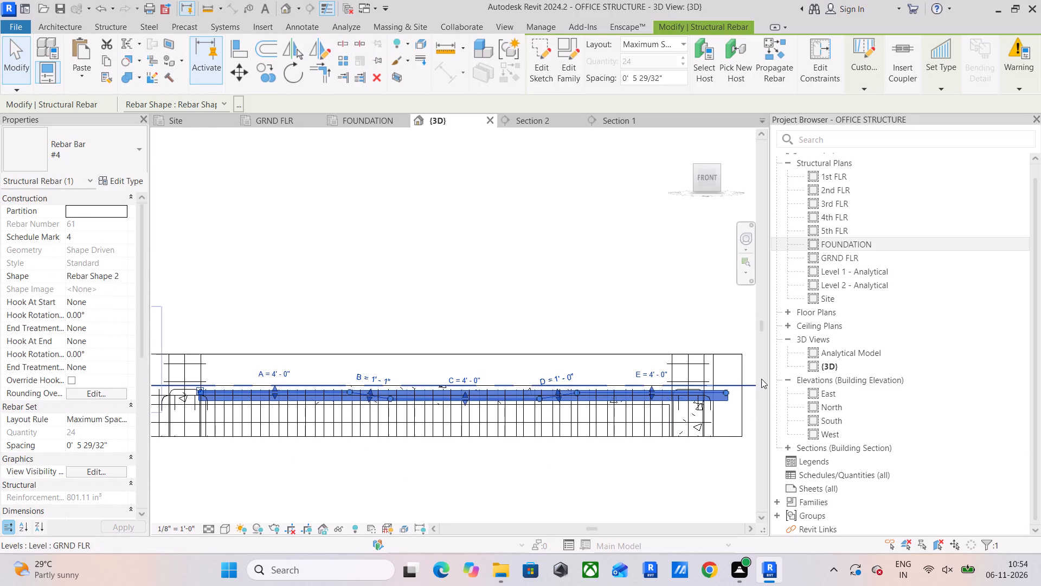
pyautogui.scroll(4, 761, 379)
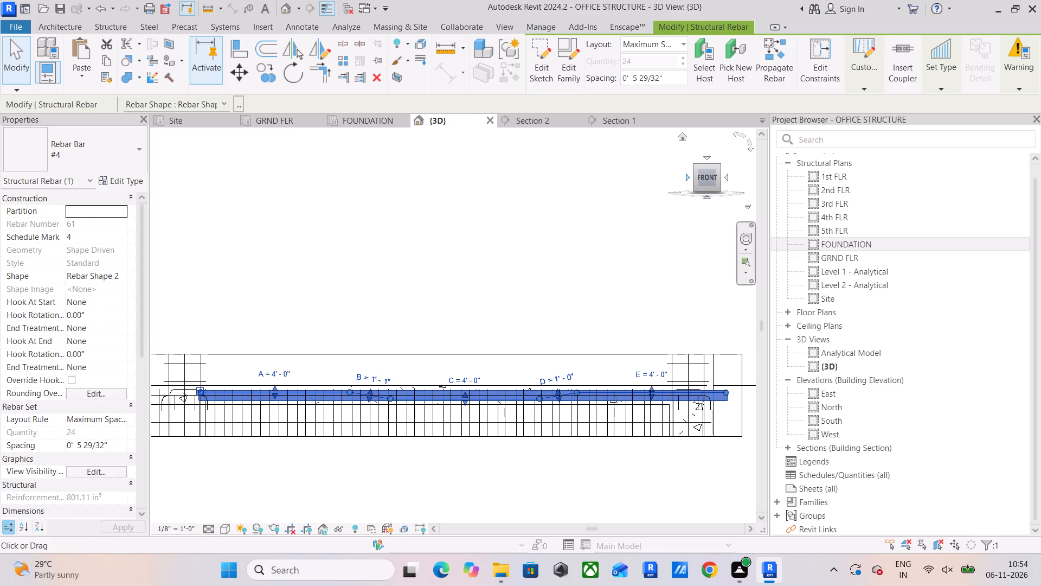
pyautogui.moveTo(699, 179); pyautogui.dragTo(701, 224)
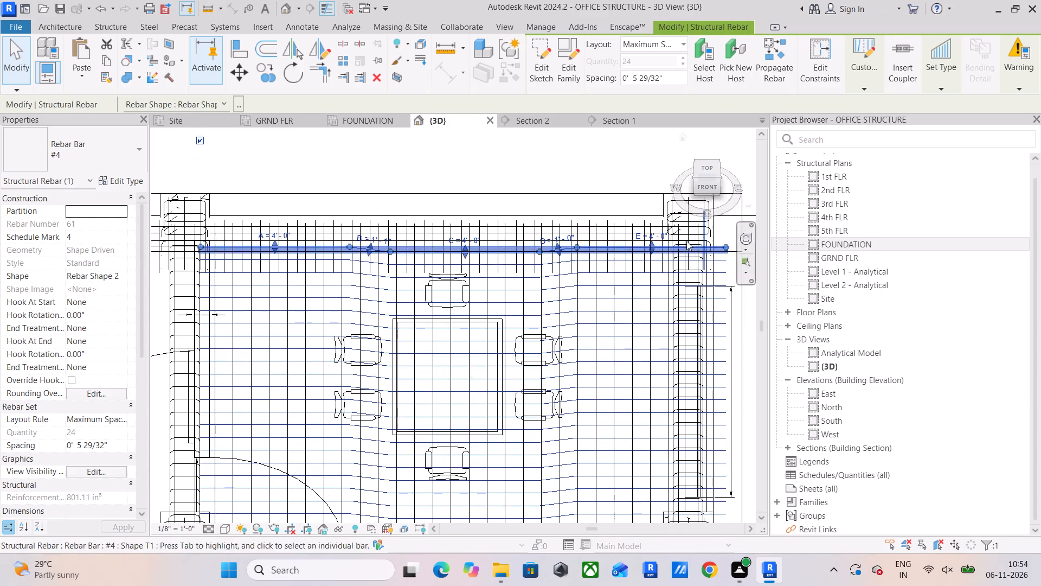
pyautogui.moveTo(589, 302); pyautogui.dragTo(291, 184, button='middle')
pyautogui.click(510, 273)
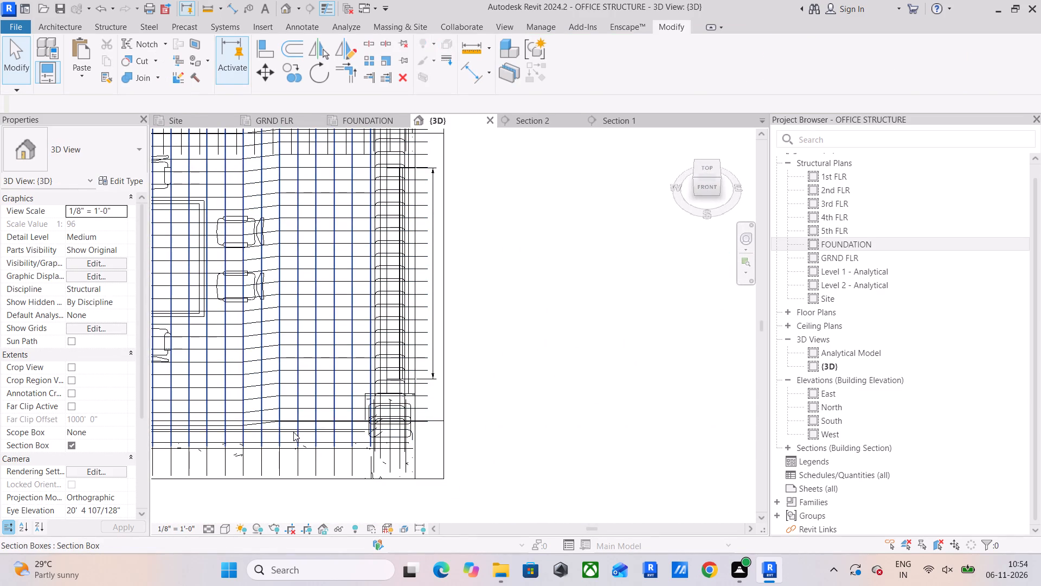
pyautogui.scroll(5, 318, 261)
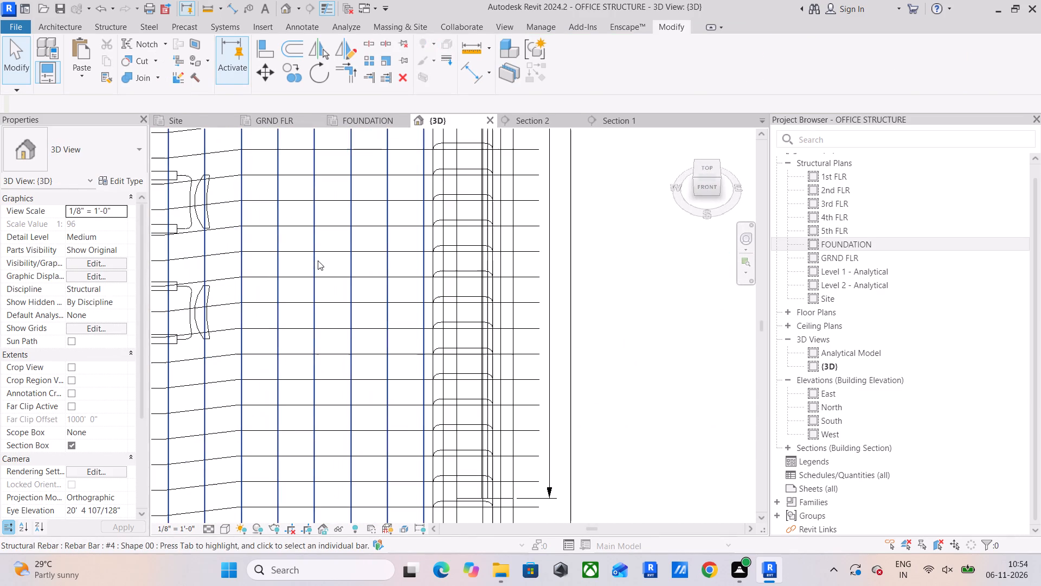
pyautogui.click(329, 277)
pyautogui.scroll(-9, 498, 291)
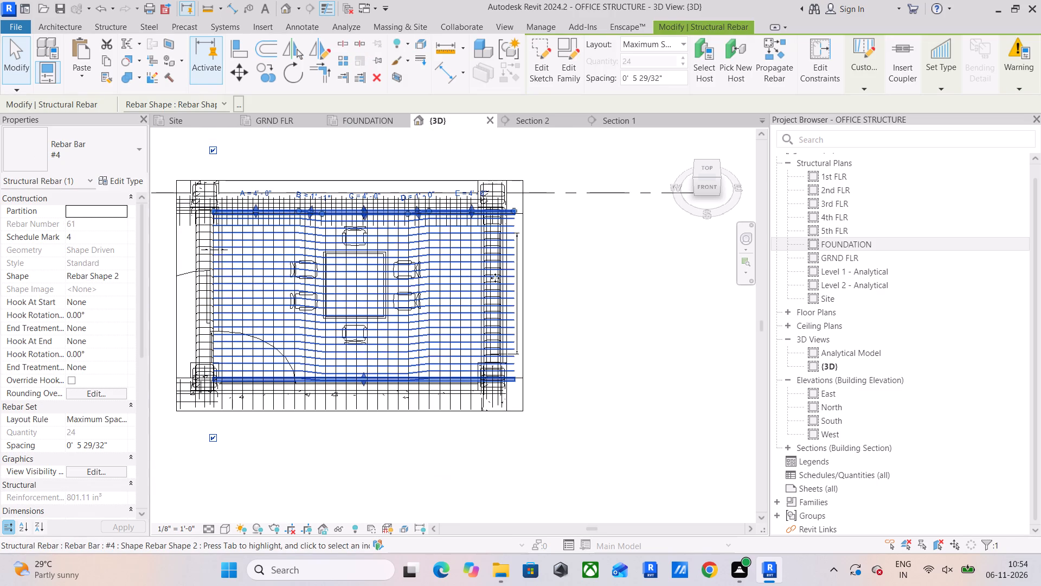
# In the Top view, shorten the east end segment E of the northeast bay's bent #4 set to about 3'-7", within the slab edge.
pyautogui.click(702, 171)
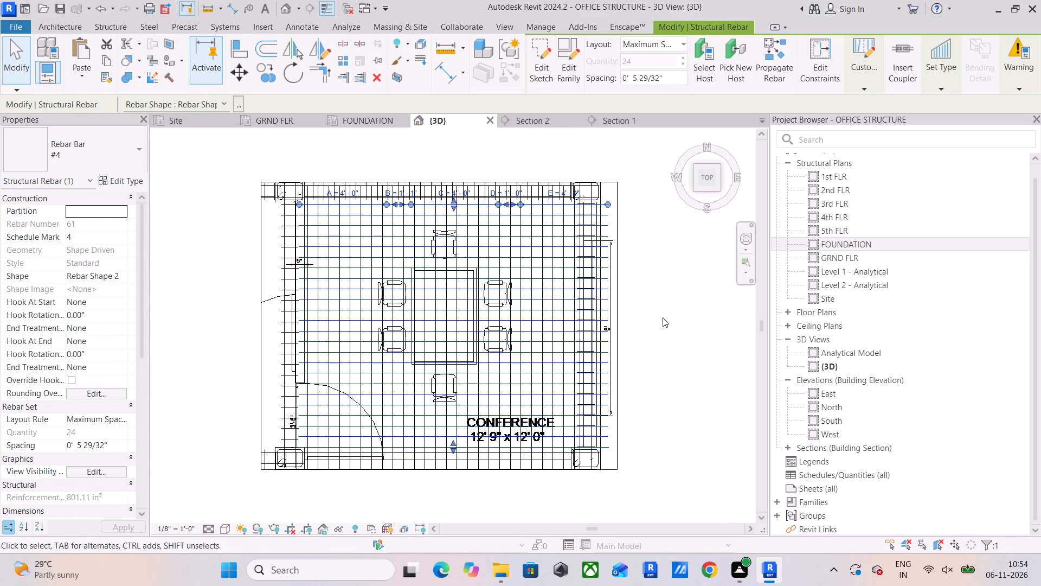
pyautogui.click(666, 317)
pyautogui.scroll(3, 526, 375)
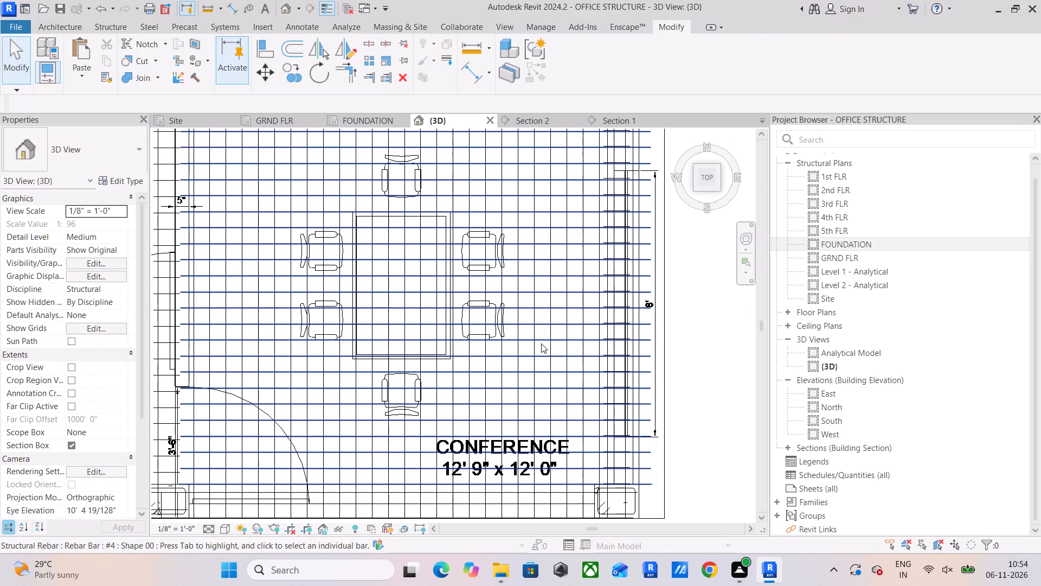
pyautogui.click(542, 341)
pyautogui.scroll(-3, 647, 411)
pyautogui.moveTo(647, 411); pyautogui.dragTo(629, 455, button='middle')
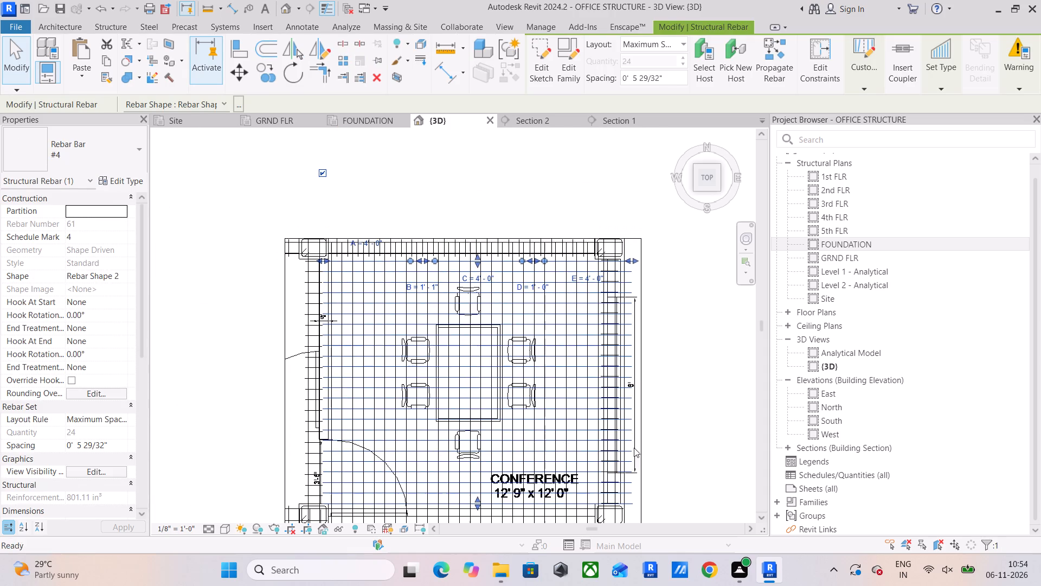
pyautogui.scroll(5, 629, 256)
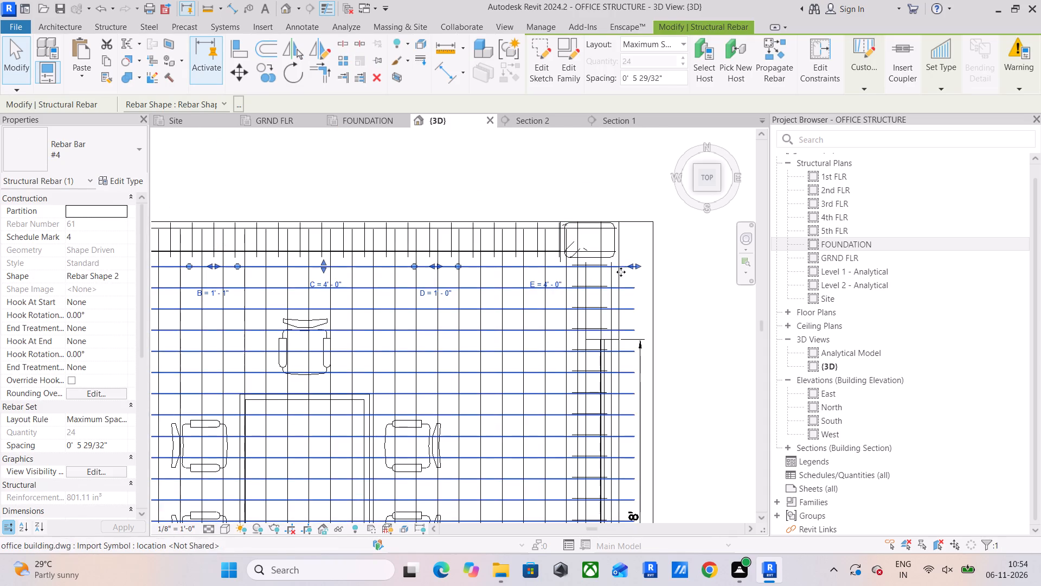
pyautogui.moveTo(629, 267); pyautogui.dragTo(602, 269)
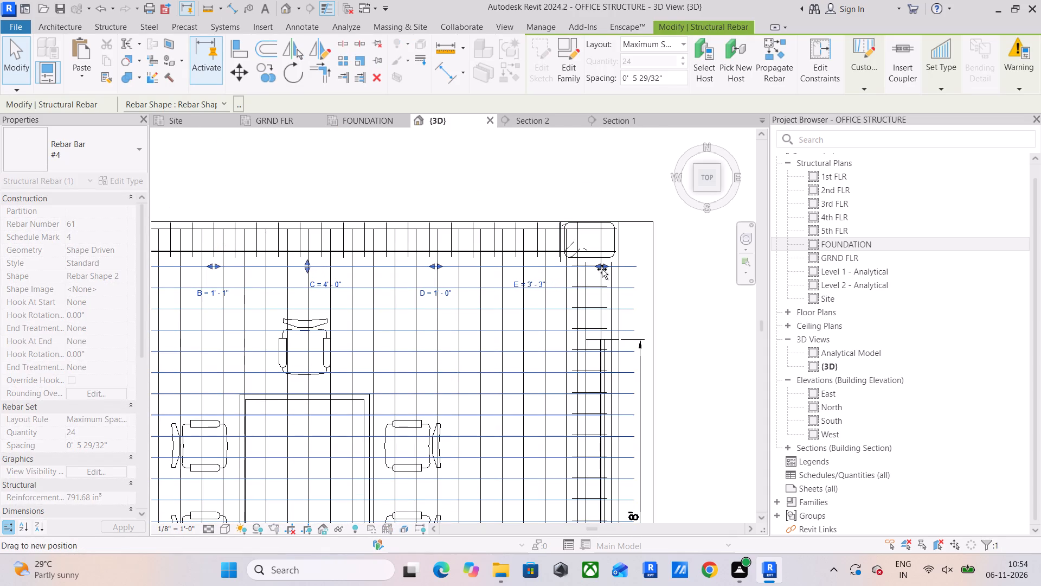
pyautogui.moveTo(602, 269); pyautogui.dragTo(615, 269)
pyautogui.scroll(-6, 612, 319)
pyautogui.moveTo(613, 324); pyautogui.dragTo(627, 268, button='middle')
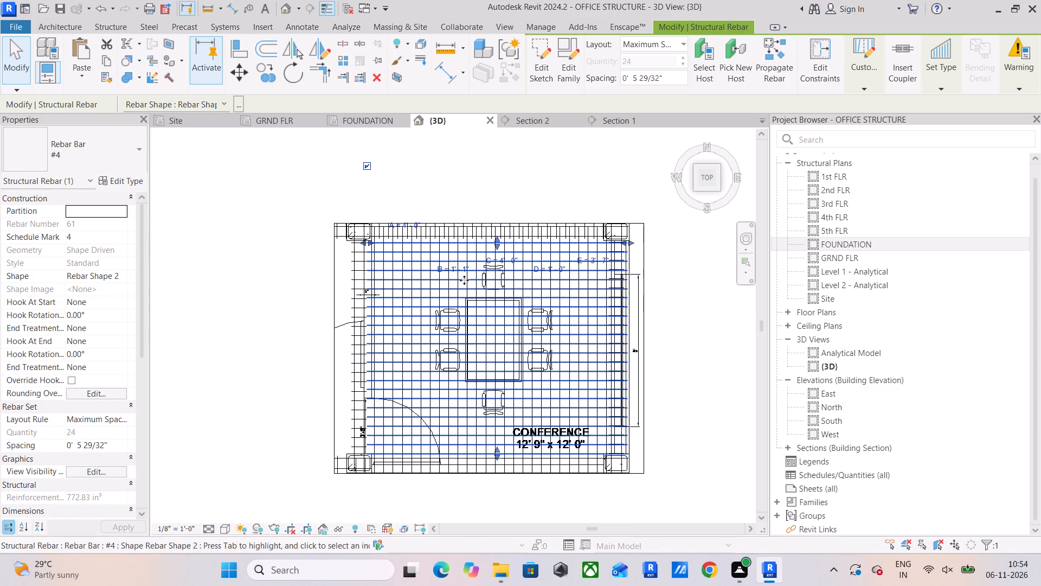
pyautogui.scroll(4, 344, 219)
pyautogui.moveTo(425, 278); pyautogui.dragTo(295, 300, button='middle')
pyautogui.moveTo(430, 179); pyautogui.dragTo(433, 184)
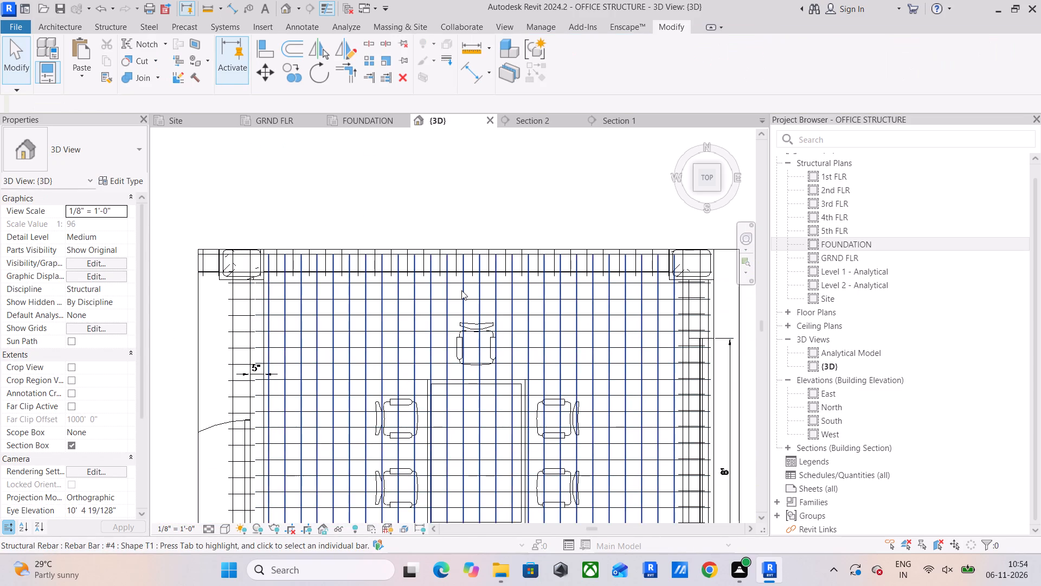
pyautogui.scroll(-3, 461, 290)
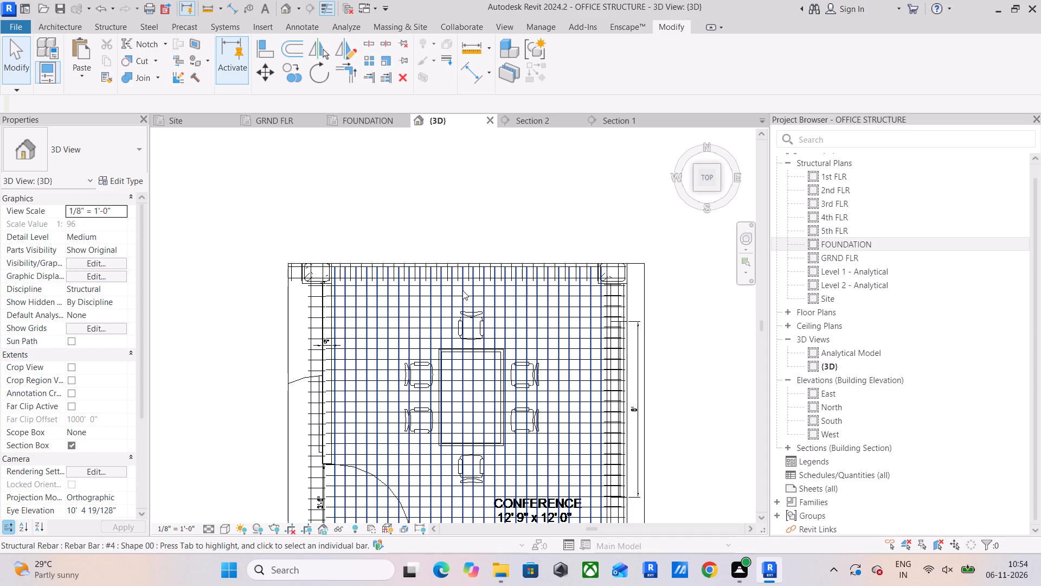
pyautogui.scroll(-3, 472, 309)
pyautogui.moveTo(472, 311); pyautogui.dragTo(507, 251, button='middle')
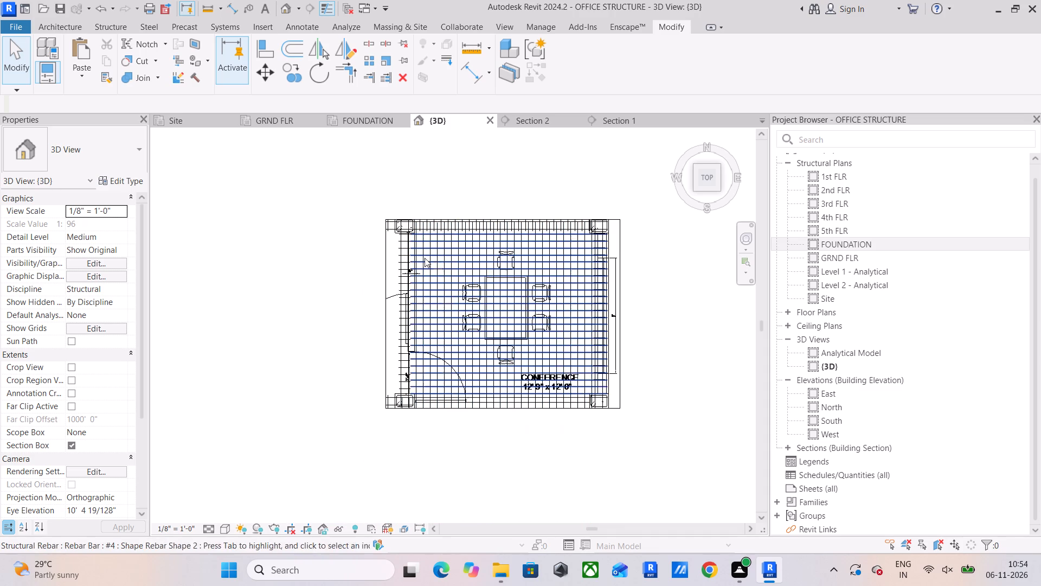
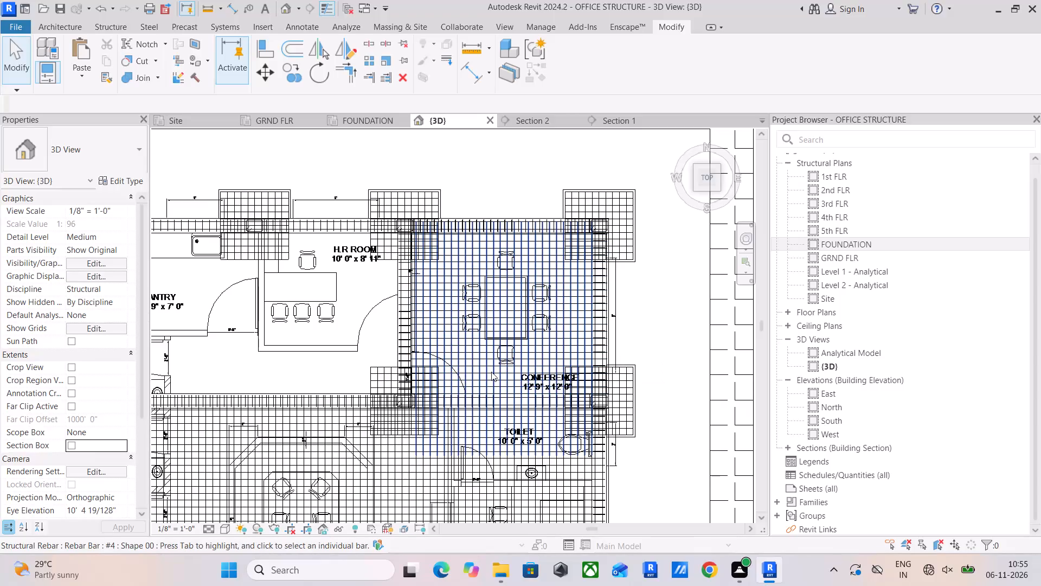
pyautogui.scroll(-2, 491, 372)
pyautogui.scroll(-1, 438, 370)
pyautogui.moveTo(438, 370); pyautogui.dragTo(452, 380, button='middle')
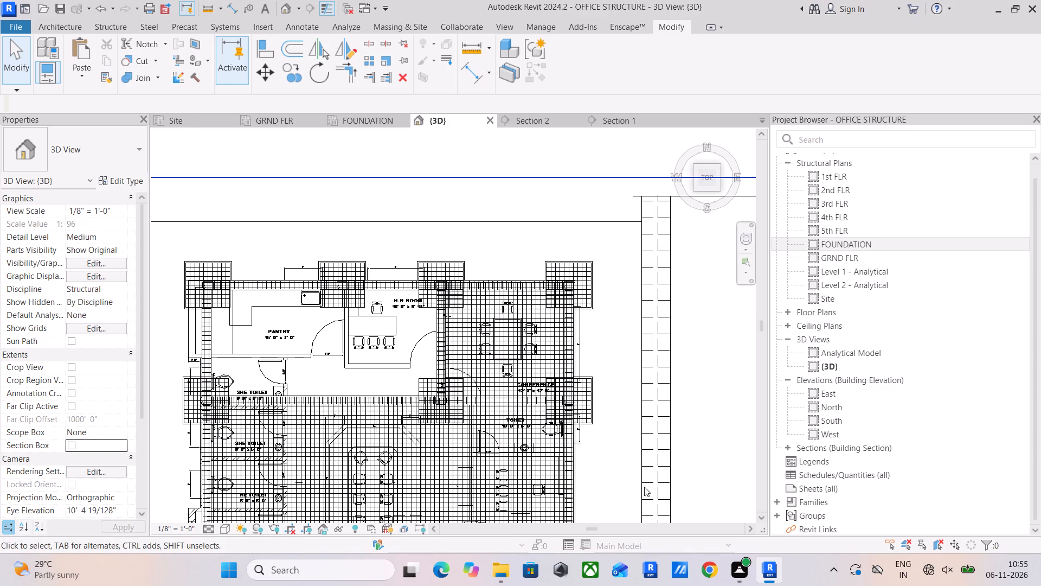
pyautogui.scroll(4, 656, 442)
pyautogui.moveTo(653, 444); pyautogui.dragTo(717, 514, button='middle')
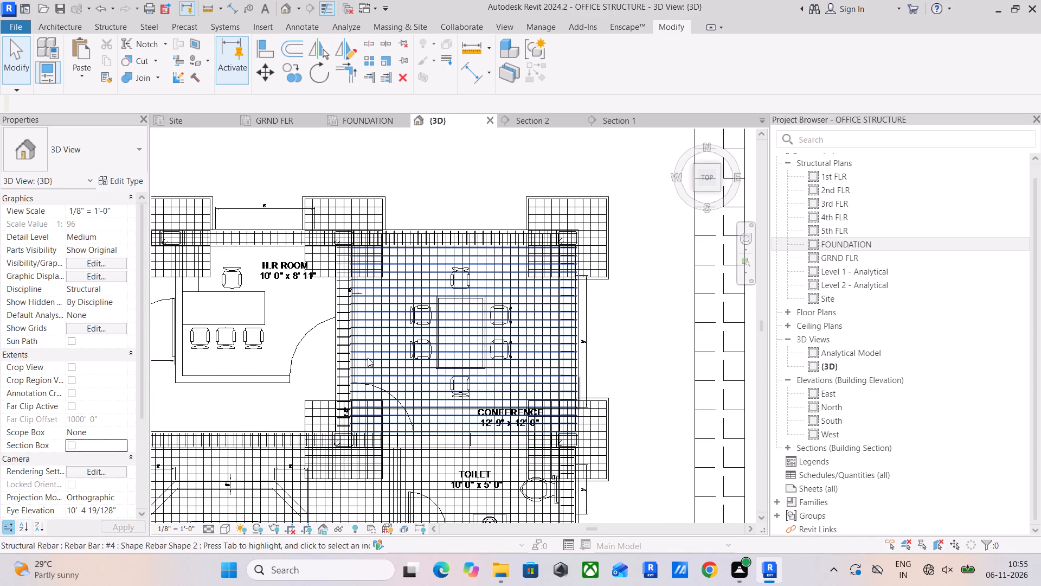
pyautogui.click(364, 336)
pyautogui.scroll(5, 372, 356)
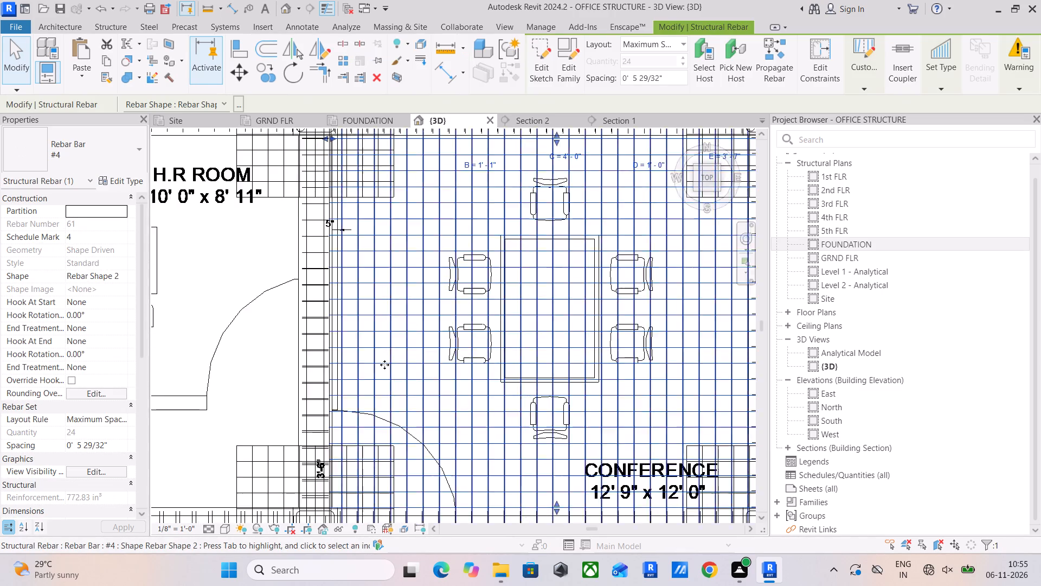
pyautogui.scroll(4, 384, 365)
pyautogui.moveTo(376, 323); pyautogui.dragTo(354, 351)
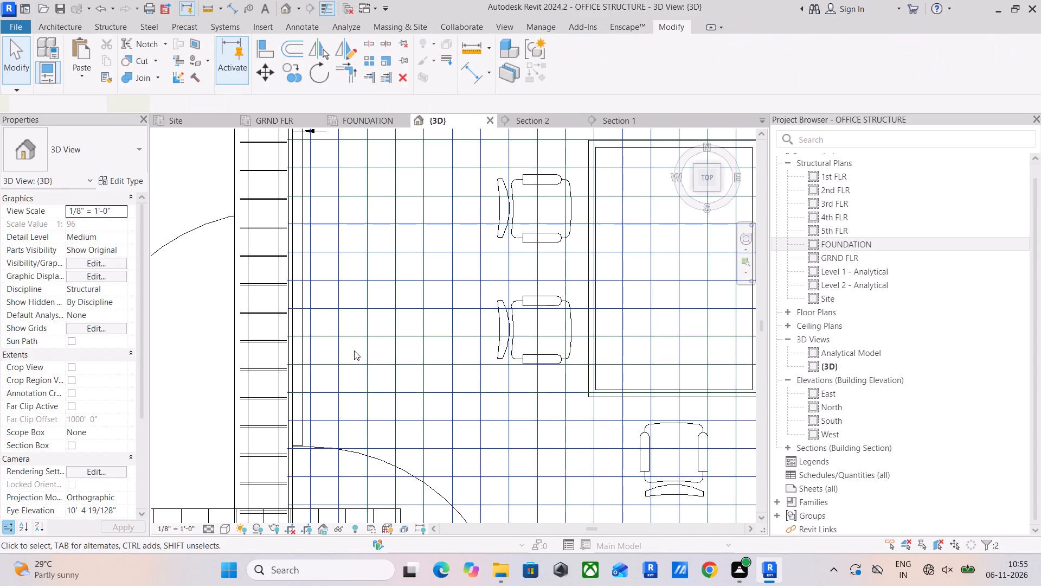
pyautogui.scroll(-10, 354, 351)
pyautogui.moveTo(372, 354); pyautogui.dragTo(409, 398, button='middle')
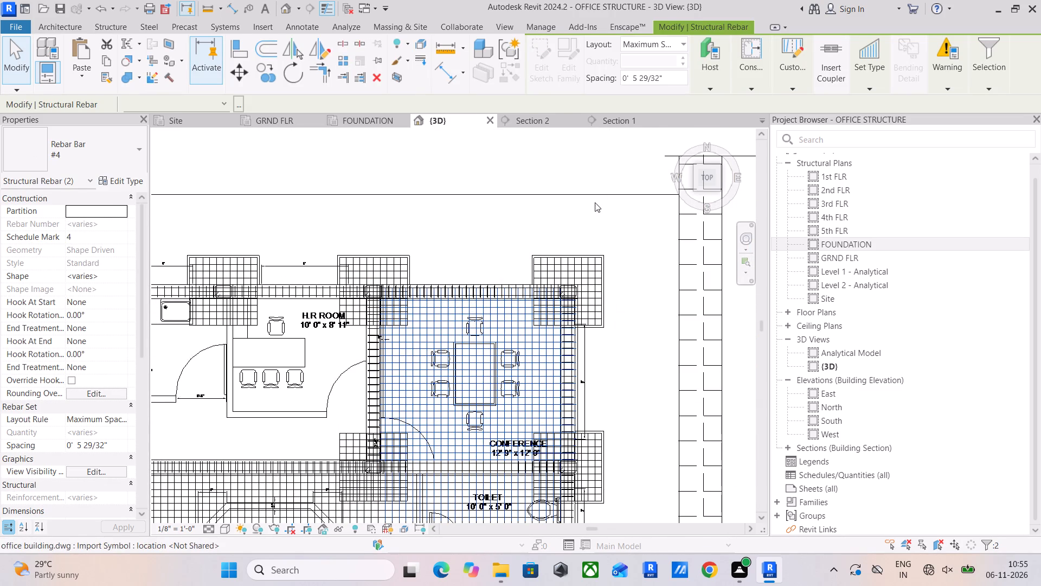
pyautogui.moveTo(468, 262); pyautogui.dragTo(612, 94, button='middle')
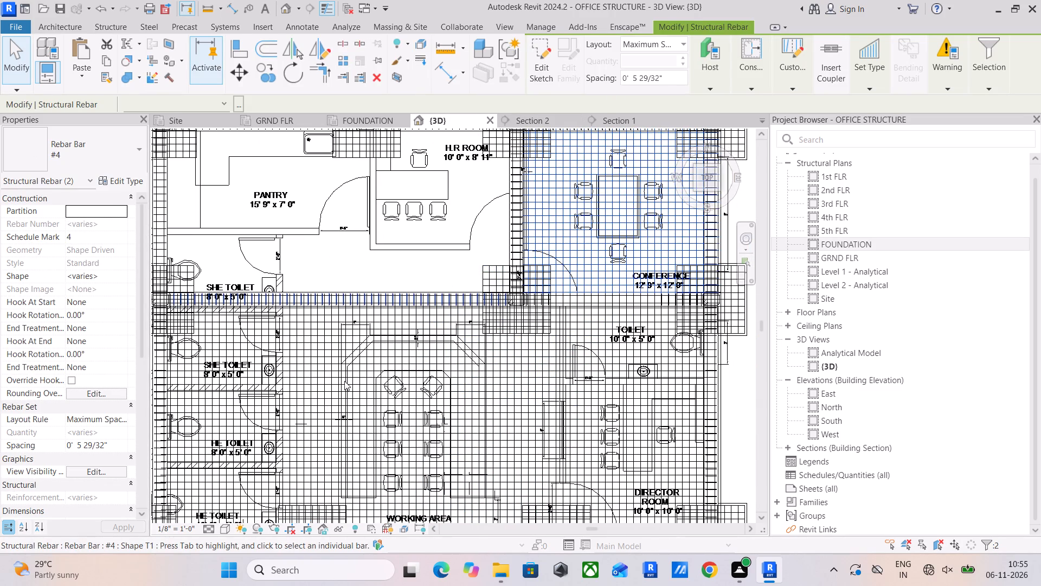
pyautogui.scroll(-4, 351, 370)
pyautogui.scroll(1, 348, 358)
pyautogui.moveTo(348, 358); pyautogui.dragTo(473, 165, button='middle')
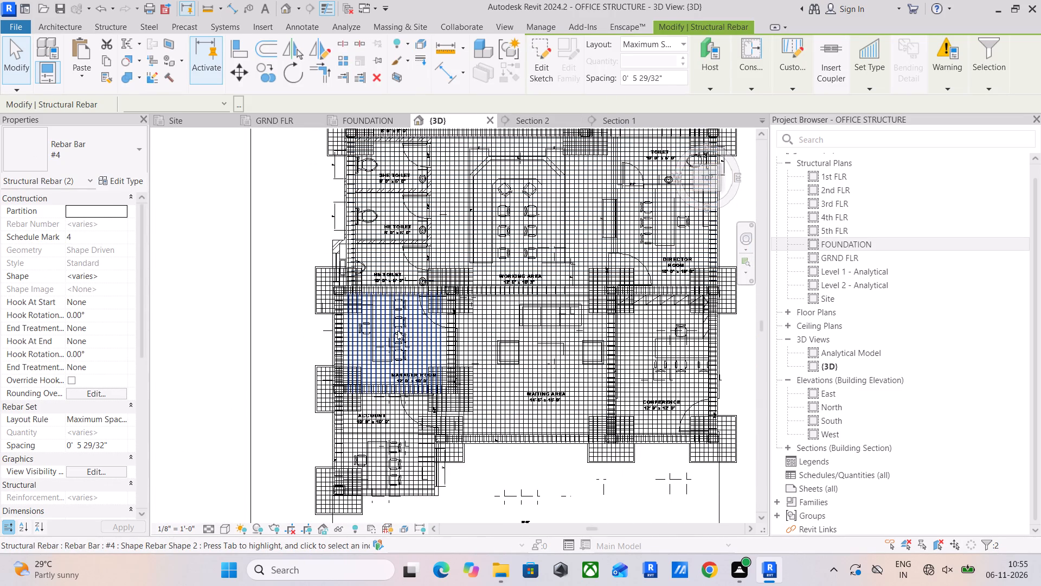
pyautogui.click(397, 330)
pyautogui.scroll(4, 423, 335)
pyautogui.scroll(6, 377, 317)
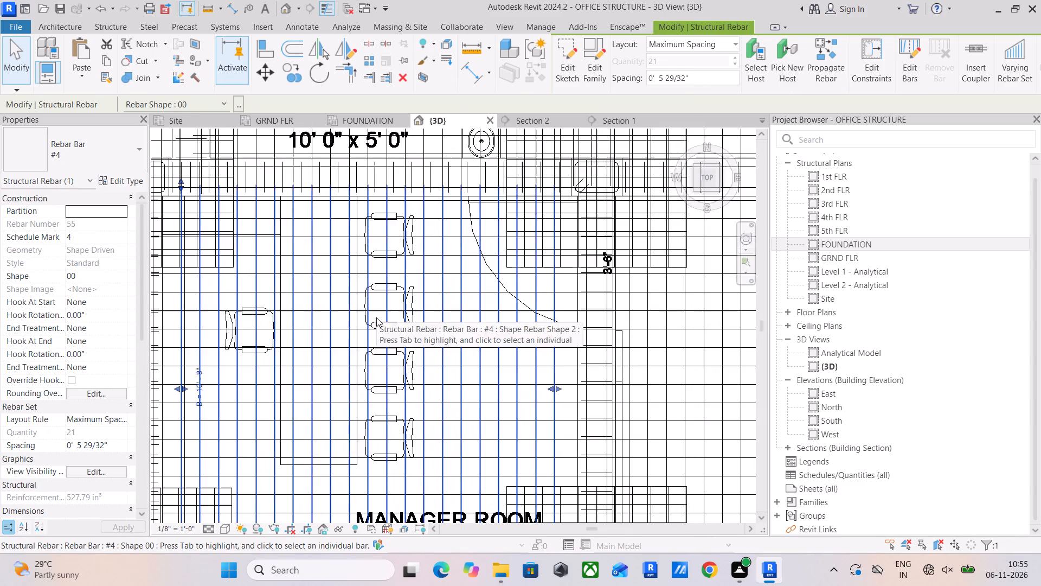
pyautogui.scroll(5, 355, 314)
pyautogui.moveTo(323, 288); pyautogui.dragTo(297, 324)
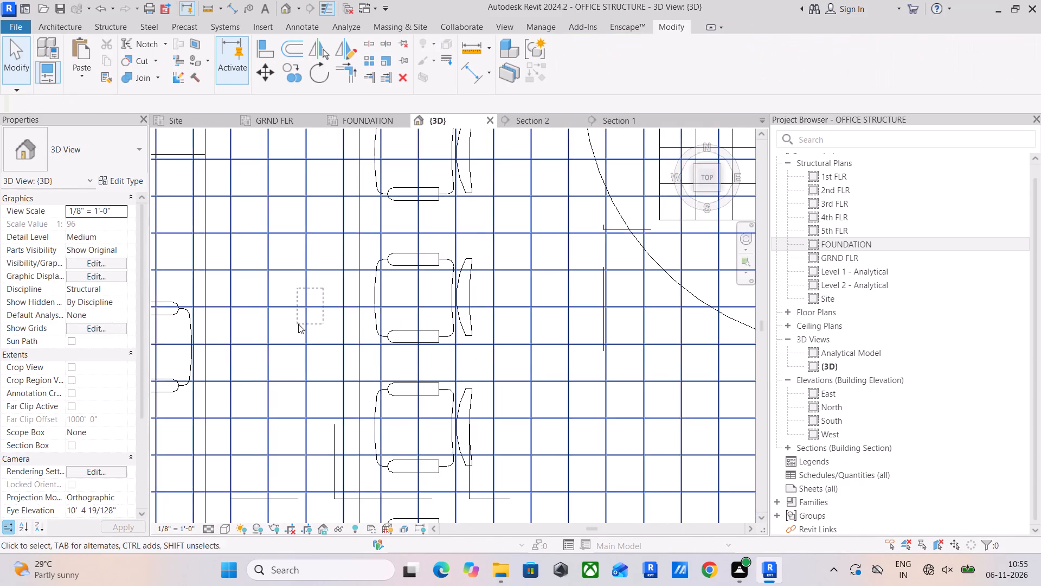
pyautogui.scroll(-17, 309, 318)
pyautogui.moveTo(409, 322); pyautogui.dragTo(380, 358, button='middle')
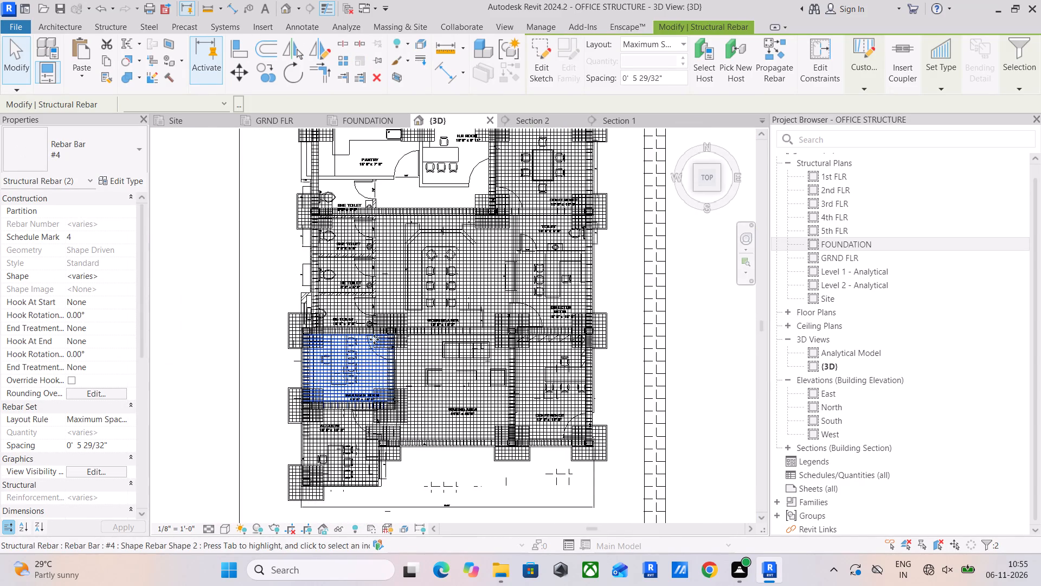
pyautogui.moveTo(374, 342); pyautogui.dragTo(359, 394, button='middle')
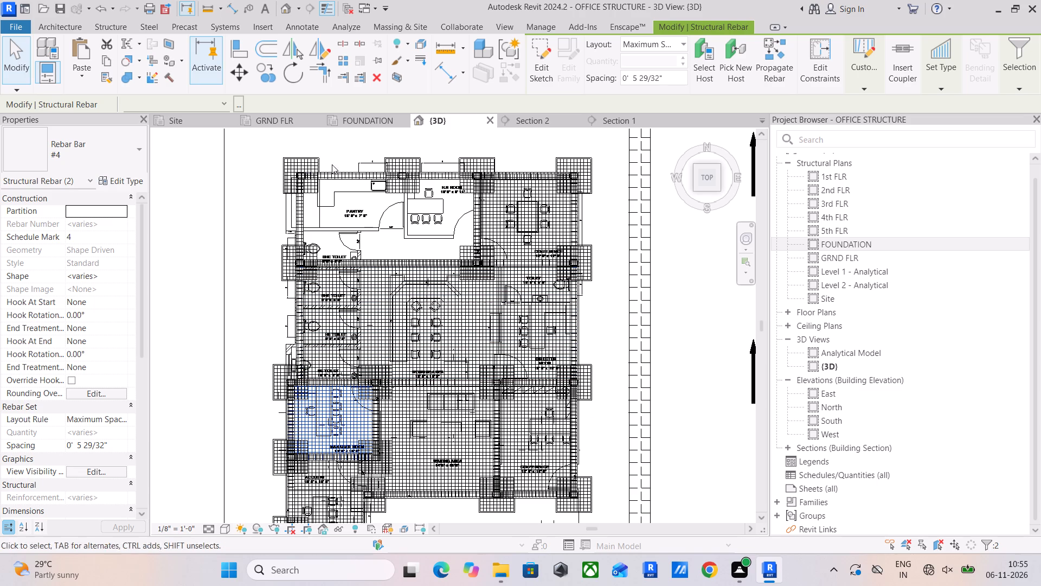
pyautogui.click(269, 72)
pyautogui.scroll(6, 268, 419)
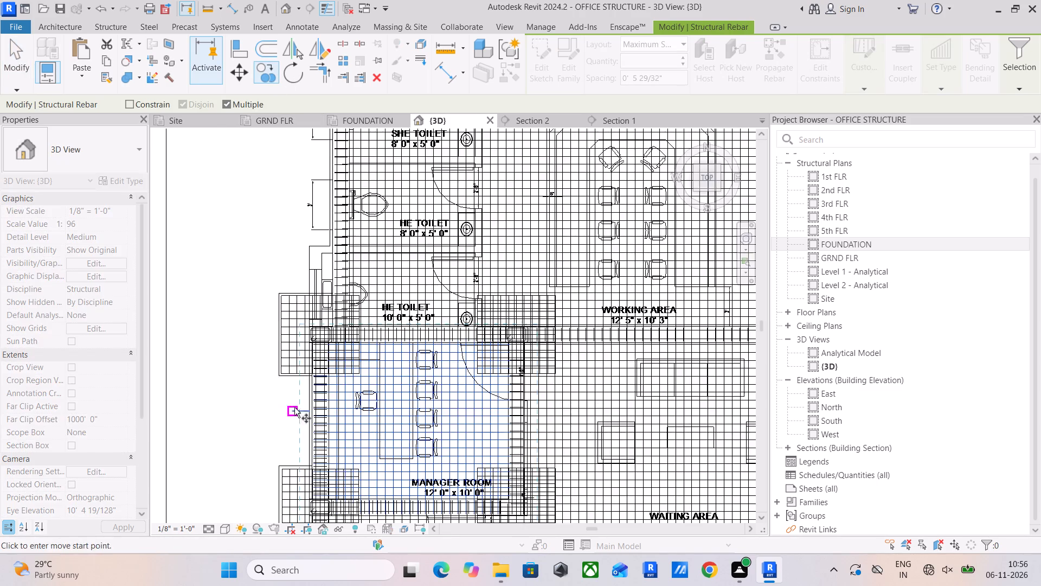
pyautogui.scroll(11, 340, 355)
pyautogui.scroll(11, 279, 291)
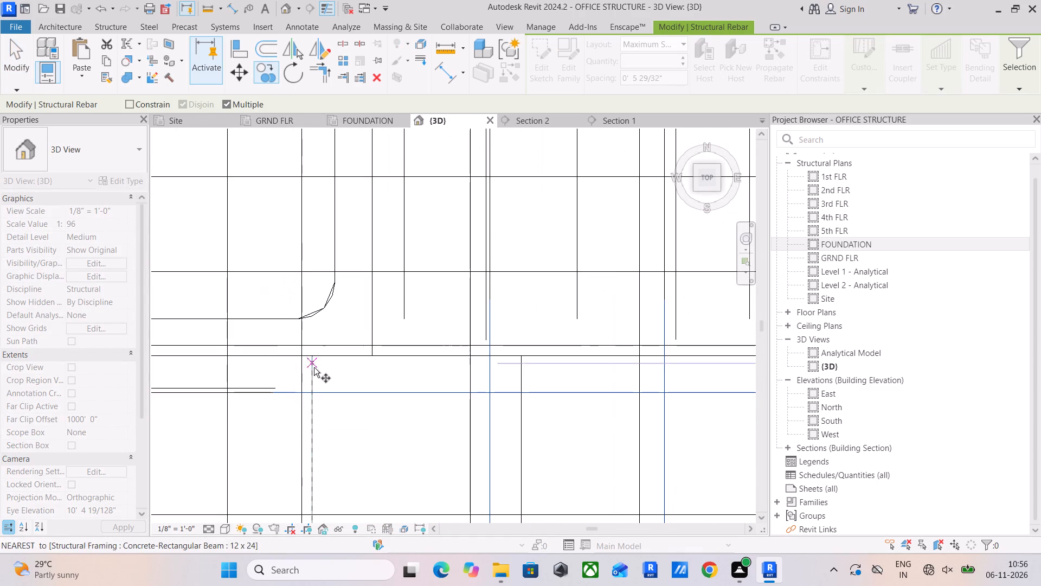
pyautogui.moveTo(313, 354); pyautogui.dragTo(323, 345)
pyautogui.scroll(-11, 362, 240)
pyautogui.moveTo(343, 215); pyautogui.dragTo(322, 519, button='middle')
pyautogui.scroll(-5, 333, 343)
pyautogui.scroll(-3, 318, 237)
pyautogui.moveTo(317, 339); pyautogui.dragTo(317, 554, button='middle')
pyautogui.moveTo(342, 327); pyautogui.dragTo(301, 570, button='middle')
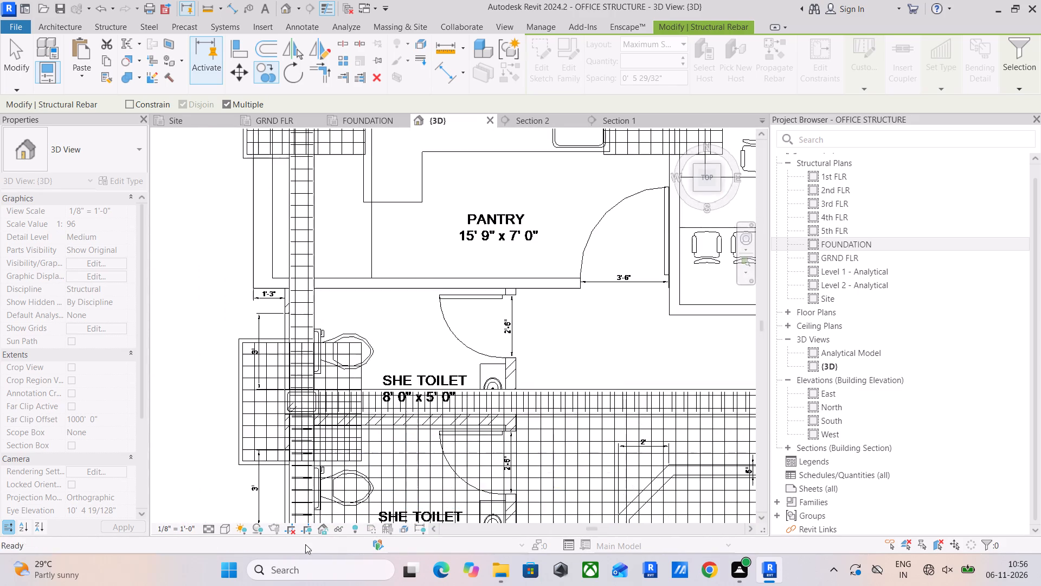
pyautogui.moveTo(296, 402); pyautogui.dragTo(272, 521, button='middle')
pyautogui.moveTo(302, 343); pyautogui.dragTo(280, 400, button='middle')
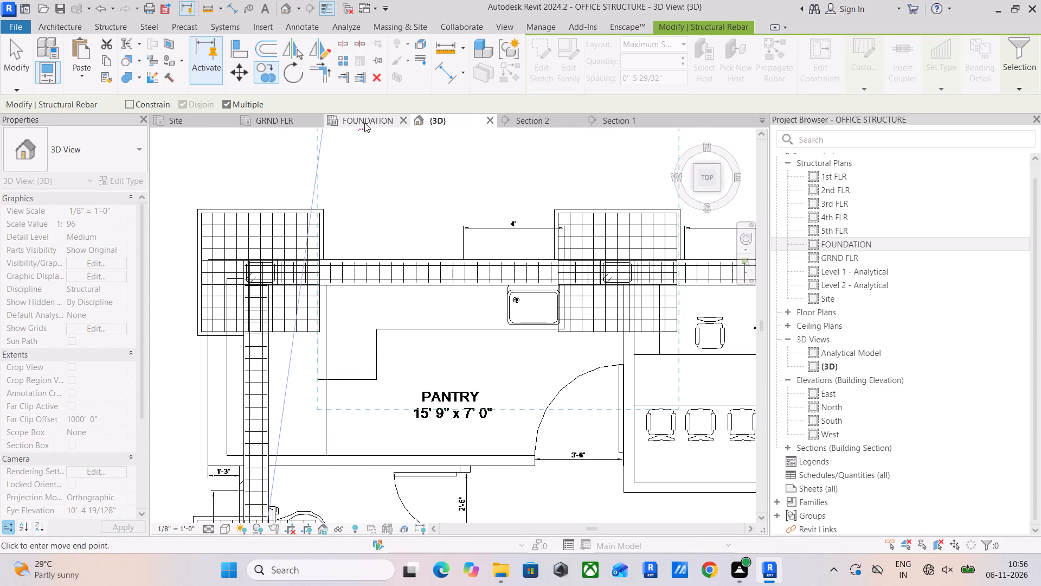
# Switch to the GRND FLR structural plan and clear the pending copy command and selection.
pyautogui.click(274, 119)
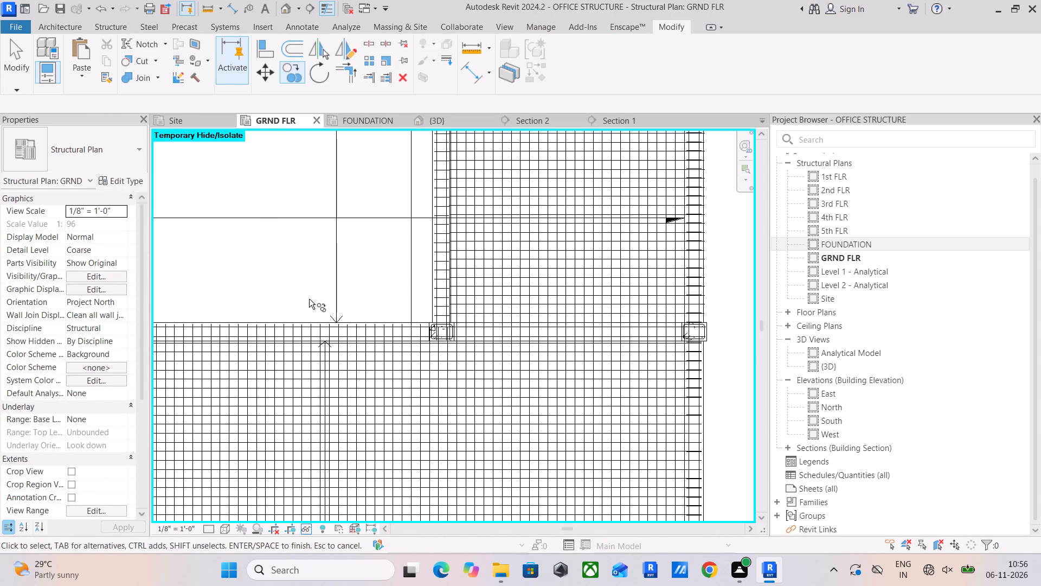
pyautogui.scroll(-8, 308, 299)
pyautogui.moveTo(315, 300); pyautogui.dragTo(407, 337, button='middle')
pyautogui.moveTo(377, 369); pyautogui.dragTo(396, 334, button='middle')
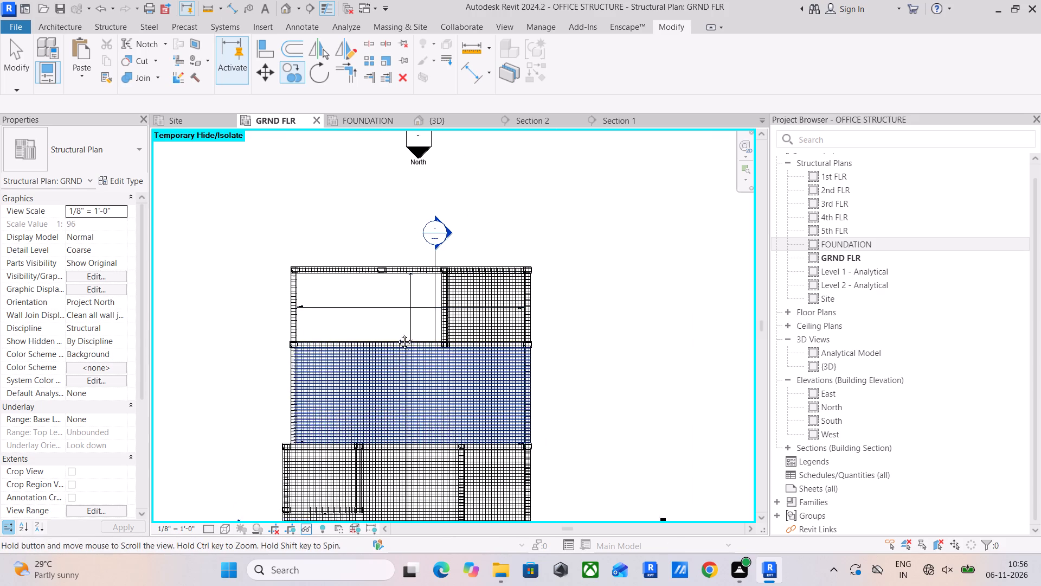
pyautogui.moveTo(396, 334); pyautogui.dragTo(409, 285, button='middle')
pyautogui.click(357, 394)
pyautogui.scroll(4, 328, 399)
pyautogui.press('Escape')
pyautogui.press('Escape')
pyautogui.press('Escape')
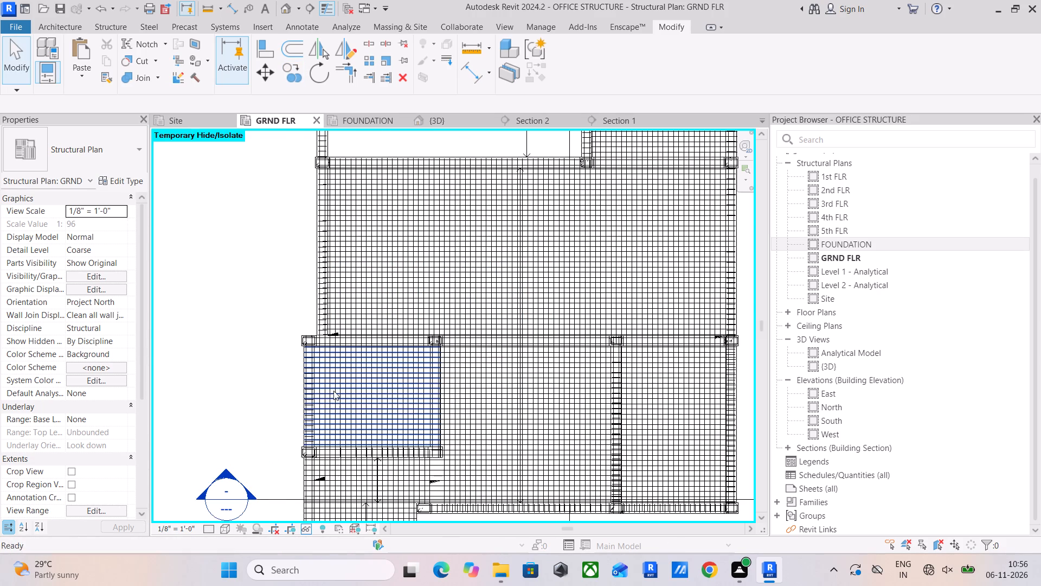
# Copy both #4 rebar sets of the small western (manager room) bay from its northwest inner corner to the empty northwest bay's matching corner.
pyautogui.scroll(11, 334, 384)
pyautogui.moveTo(352, 365); pyautogui.dragTo(333, 390)
pyautogui.scroll(-9, 384, 250)
pyautogui.click(262, 77)
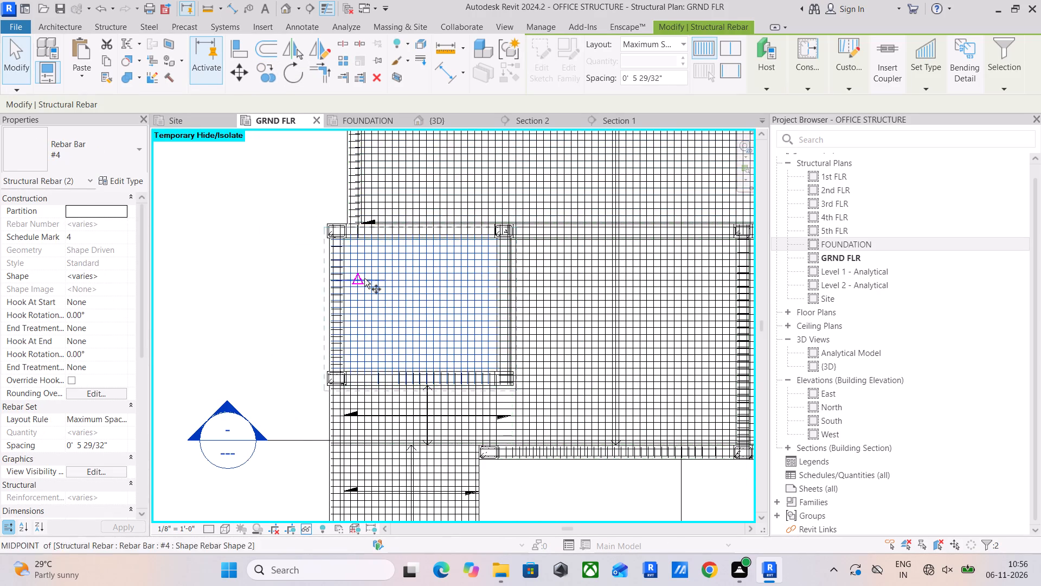
pyautogui.scroll(10, 365, 277)
pyautogui.scroll(5, 319, 192)
pyautogui.click(301, 170)
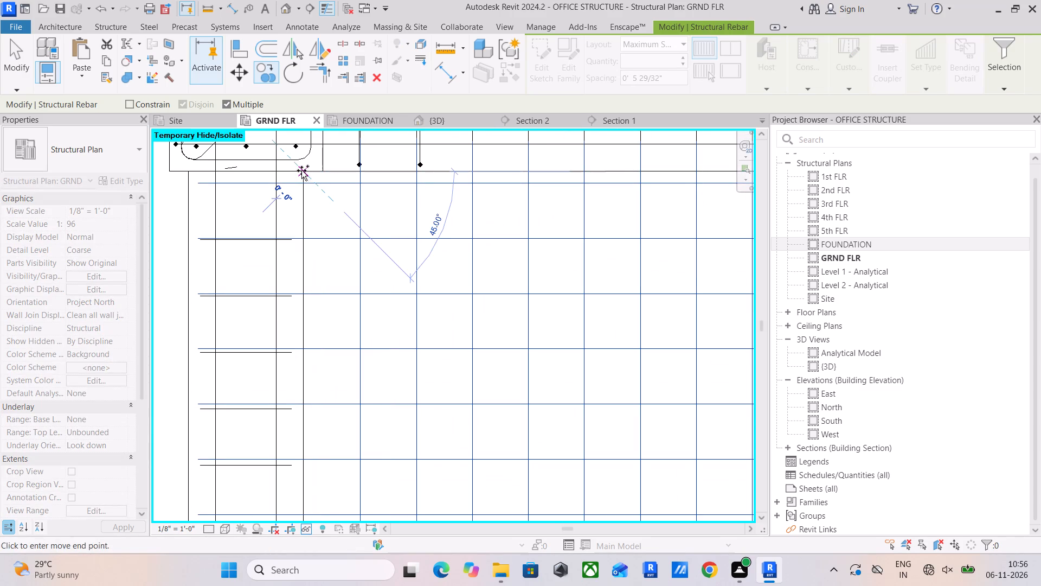
pyautogui.scroll(-12, 301, 170)
pyautogui.moveTo(376, 250); pyautogui.dragTo(362, 506, button='middle')
pyautogui.scroll(-4, 395, 311)
pyautogui.moveTo(402, 296); pyautogui.dragTo(359, 491, button='middle')
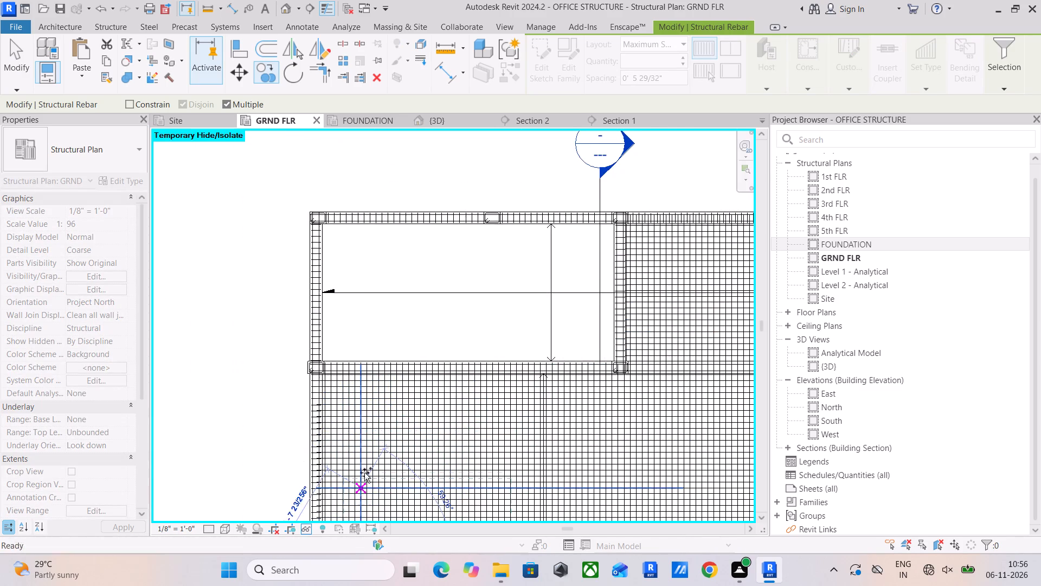
pyautogui.moveTo(367, 304); pyautogui.dragTo(339, 383, button='middle')
pyautogui.scroll(12, 314, 283)
pyautogui.scroll(5, 255, 278)
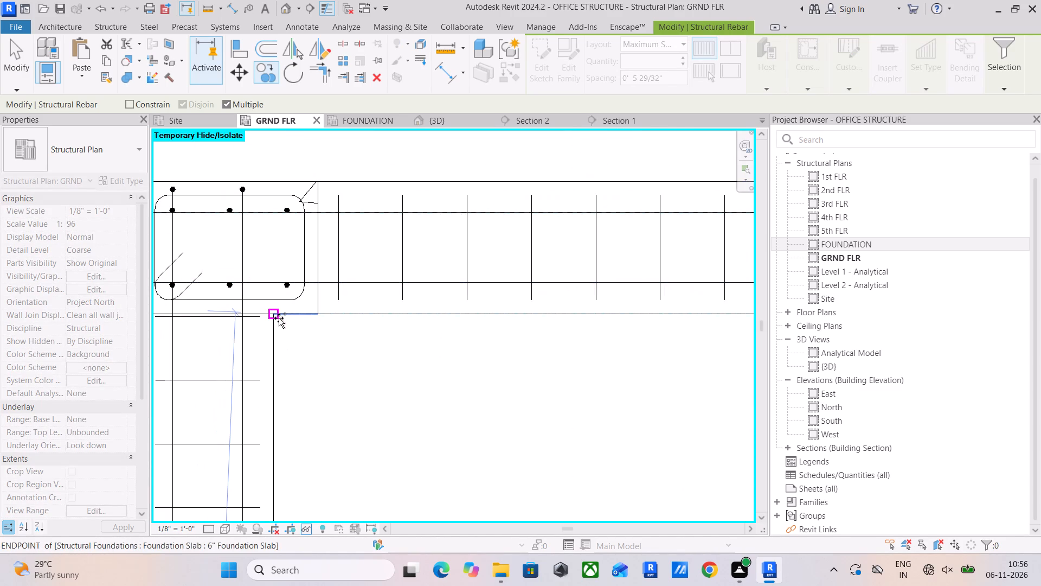
pyautogui.click(279, 318)
pyautogui.scroll(-10, 304, 322)
pyautogui.moveTo(347, 329); pyautogui.dragTo(294, 207, button='middle')
pyautogui.scroll(-5, 294, 207)
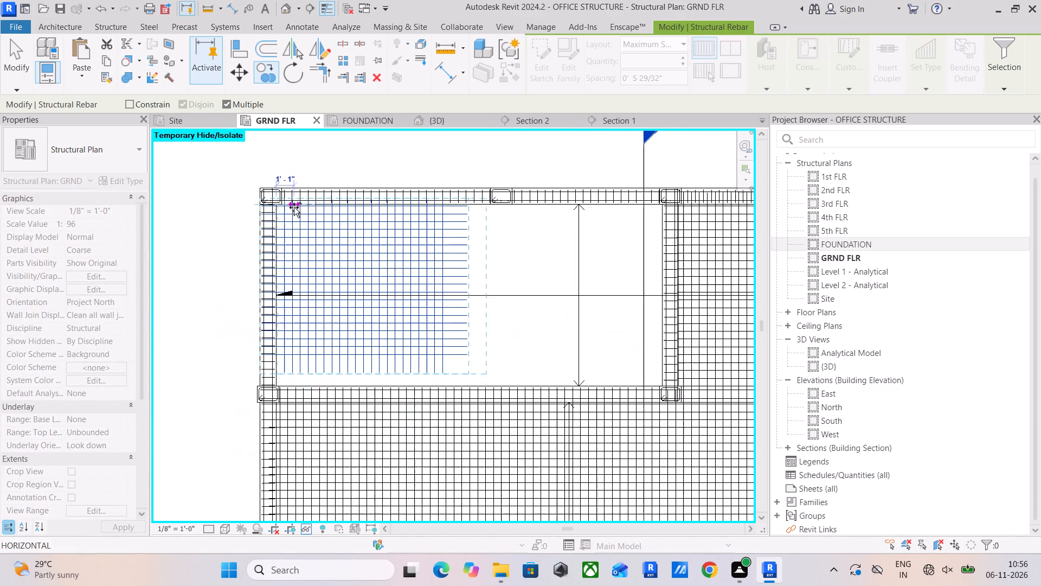
pyautogui.moveTo(312, 214); pyautogui.dragTo(310, 192, button='middle')
pyautogui.press('Escape')
pyautogui.press('Escape')
pyautogui.press('Escape')
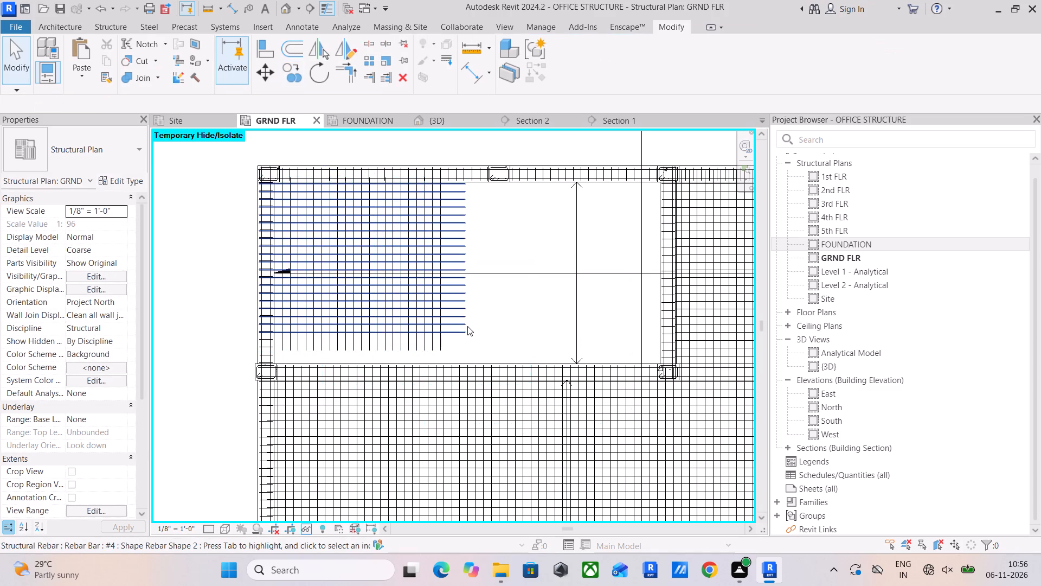
# Stretch the east ends of the copied horizontal #4 bars across the northwest bay into the beam on its east side.
pyautogui.click(464, 329)
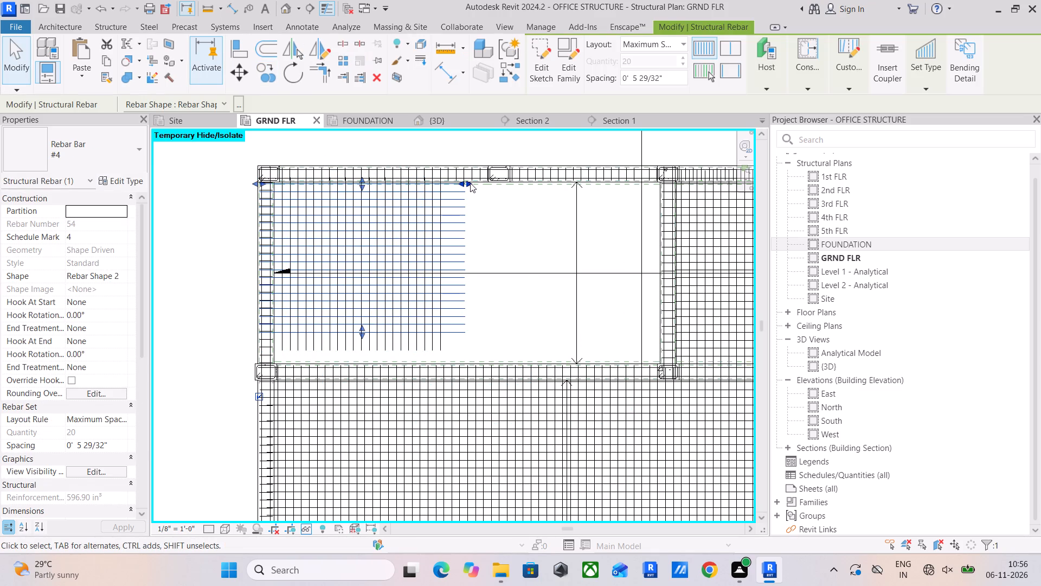
pyautogui.moveTo(470, 183); pyautogui.dragTo(628, 184)
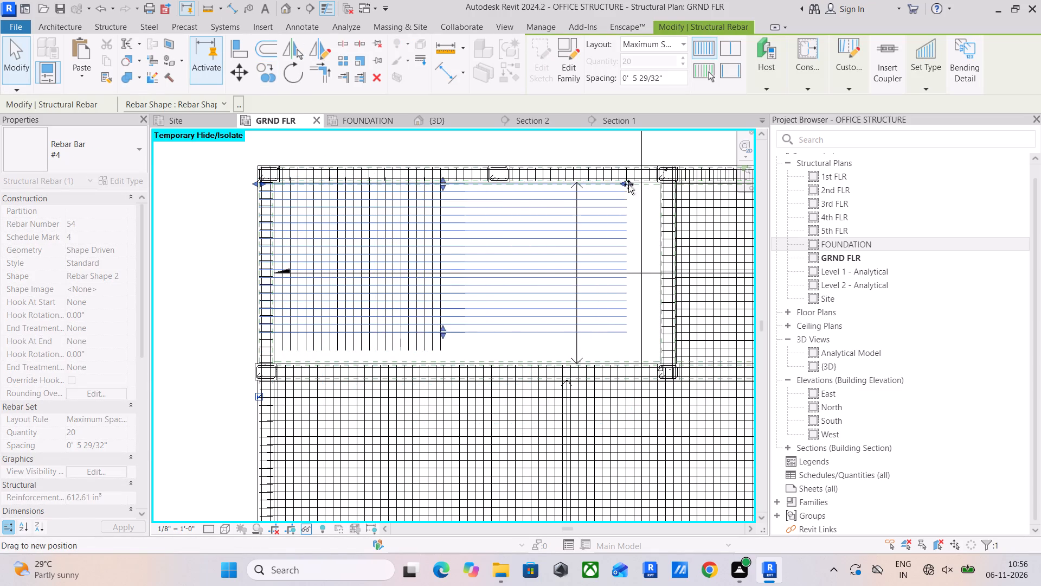
pyautogui.moveTo(628, 184); pyautogui.dragTo(660, 187)
pyautogui.scroll(11, 660, 188)
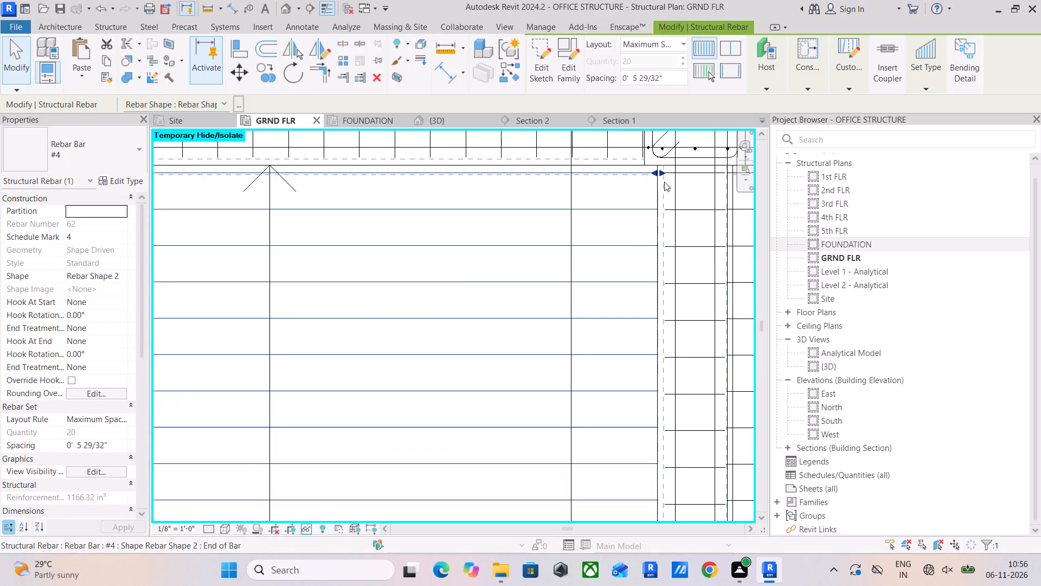
pyautogui.scroll(4, 664, 182)
pyautogui.moveTo(660, 182); pyautogui.dragTo(554, 245, button='middle')
pyautogui.moveTo(551, 227); pyautogui.dragTo(552, 227)
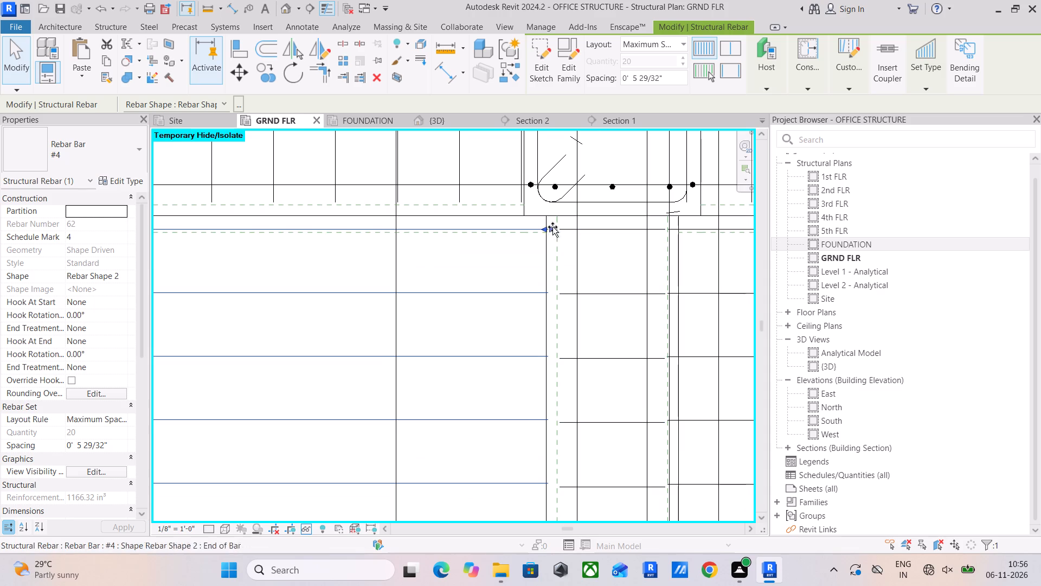
pyautogui.moveTo(552, 227); pyautogui.dragTo(570, 227)
pyautogui.scroll(-11, 531, 282)
pyautogui.moveTo(503, 298); pyautogui.dragTo(518, 292, button='middle')
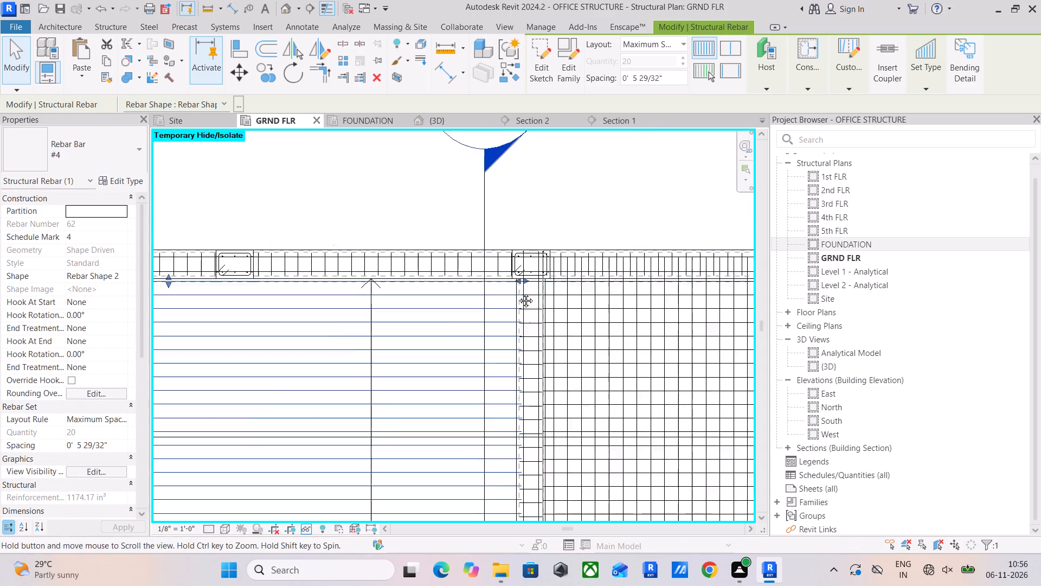
# Extend the horizontal bar set's distribution southward to fill the northwest bay down to its south beam.
pyautogui.moveTo(518, 292); pyautogui.dragTo(729, 217, button='middle')
pyautogui.scroll(-3, 640, 282)
pyautogui.scroll(4, 471, 395)
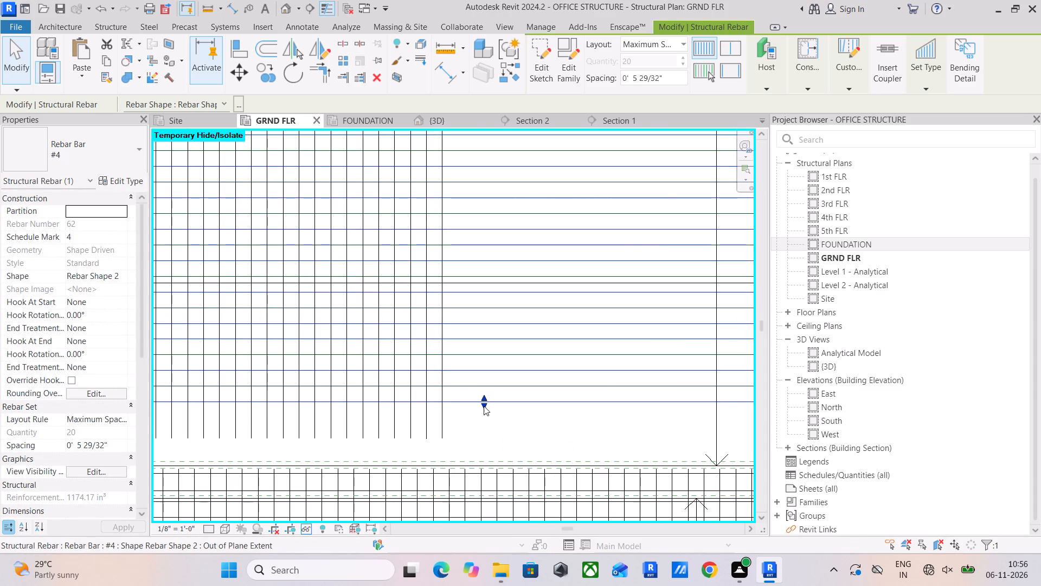
pyautogui.moveTo(484, 405); pyautogui.dragTo(385, 334, button='middle')
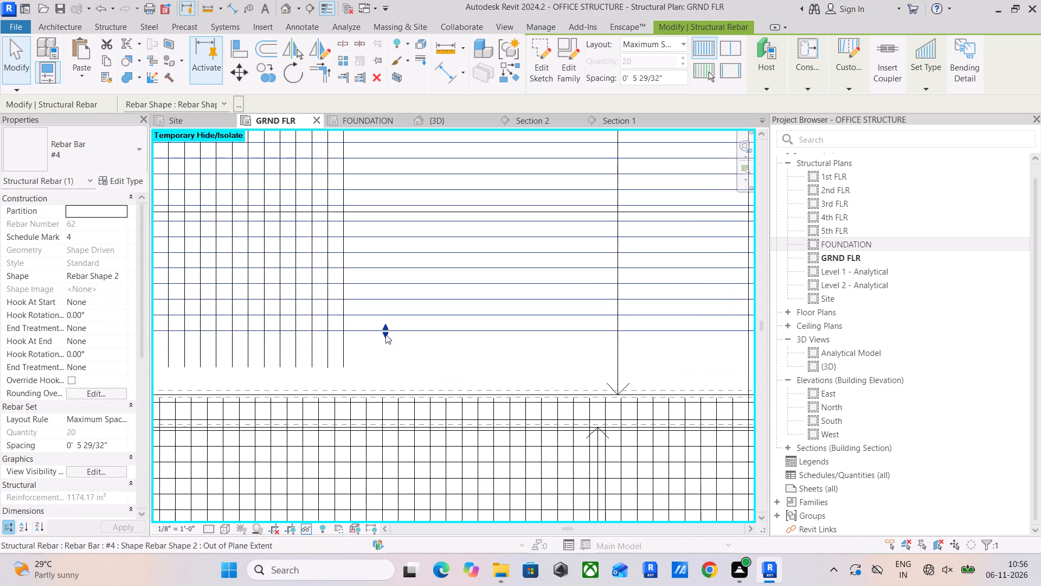
pyautogui.scroll(-5, 385, 336)
pyautogui.scroll(4, 394, 353)
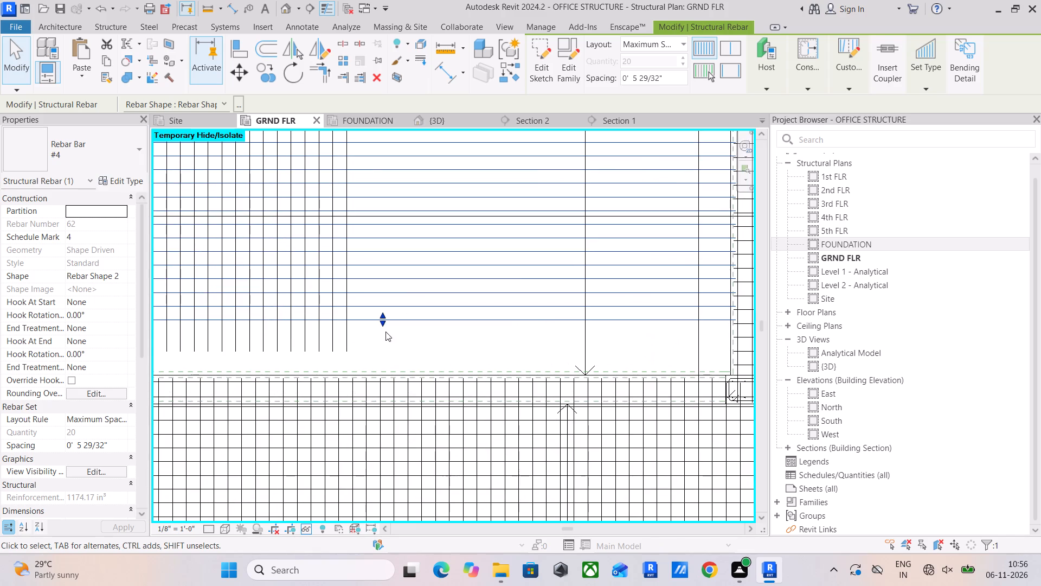
pyautogui.moveTo(383, 324); pyautogui.dragTo(383, 358)
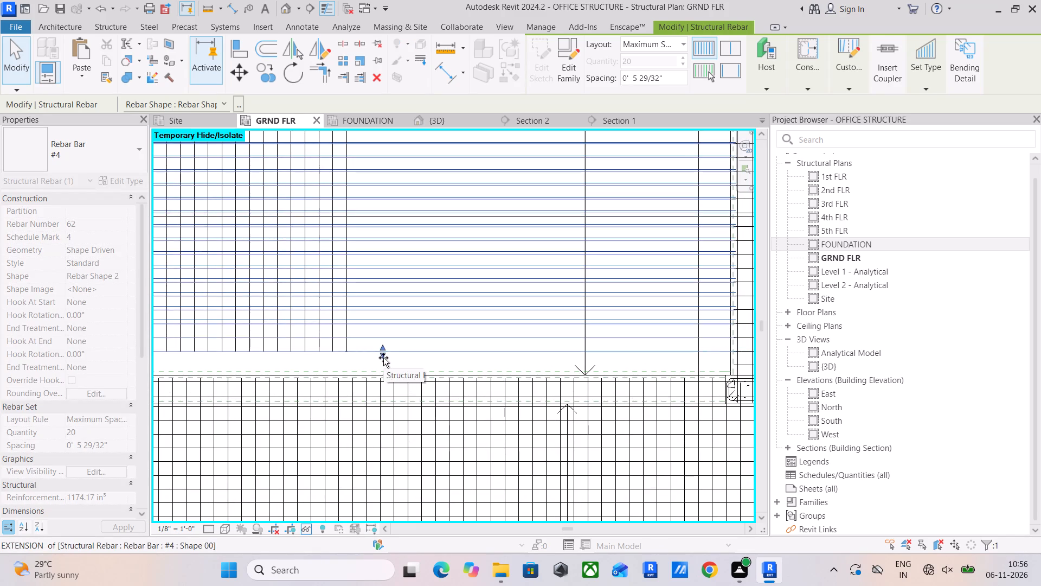
pyautogui.moveTo(383, 358); pyautogui.dragTo(383, 361)
pyautogui.moveTo(407, 367); pyautogui.dragTo(269, 371, button='middle')
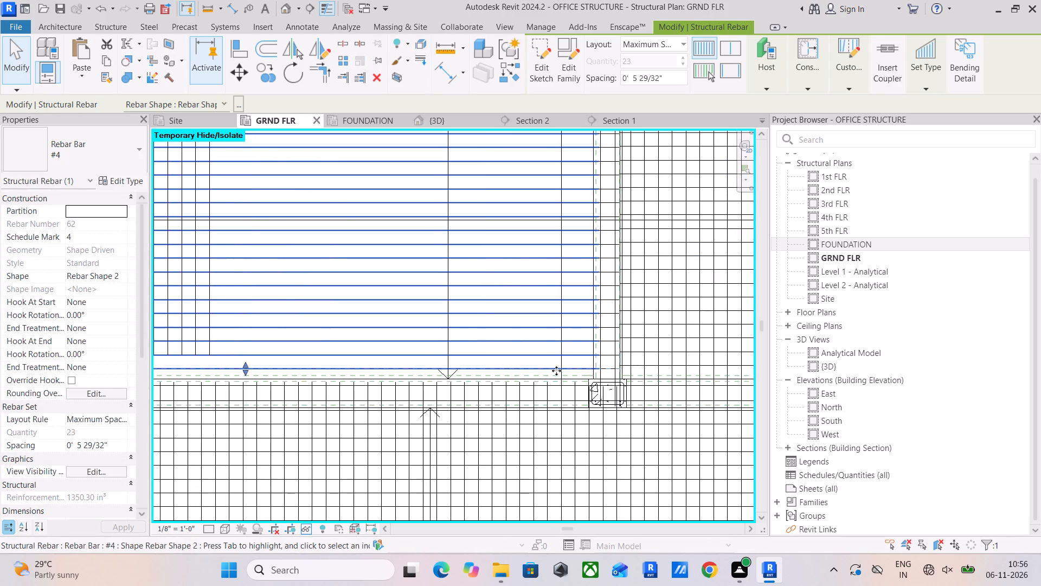
pyautogui.scroll(5, 634, 369)
pyautogui.moveTo(570, 372); pyautogui.dragTo(442, 363, button='middle')
pyautogui.scroll(2, 522, 354)
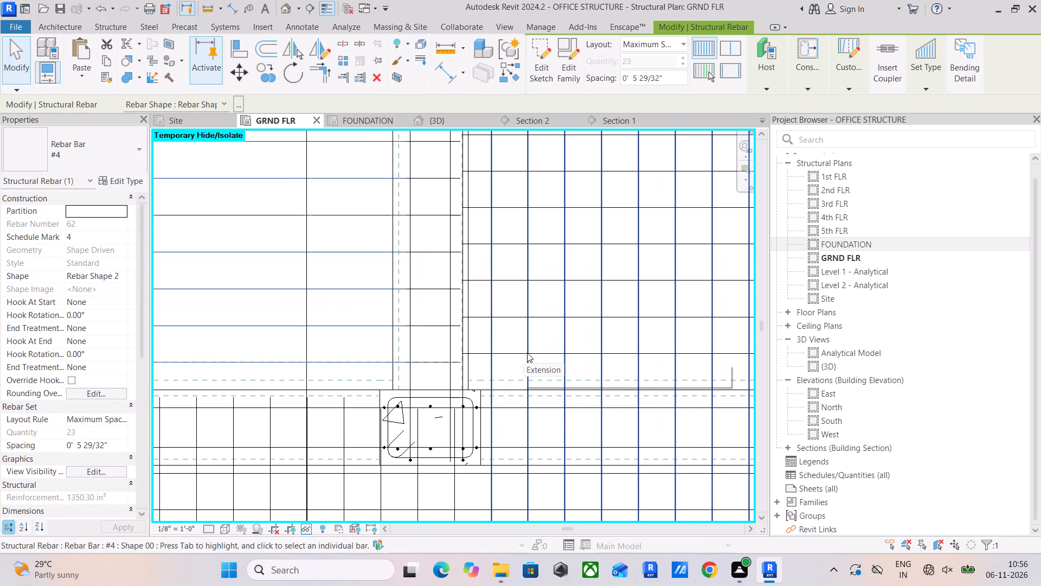
# Pull the south extent of the horizontal #4 bar set in the bay east of the northwest bay back northward from the south beam.
pyautogui.moveTo(527, 353); pyautogui.dragTo(525, 324, button='middle')
pyautogui.click(507, 324)
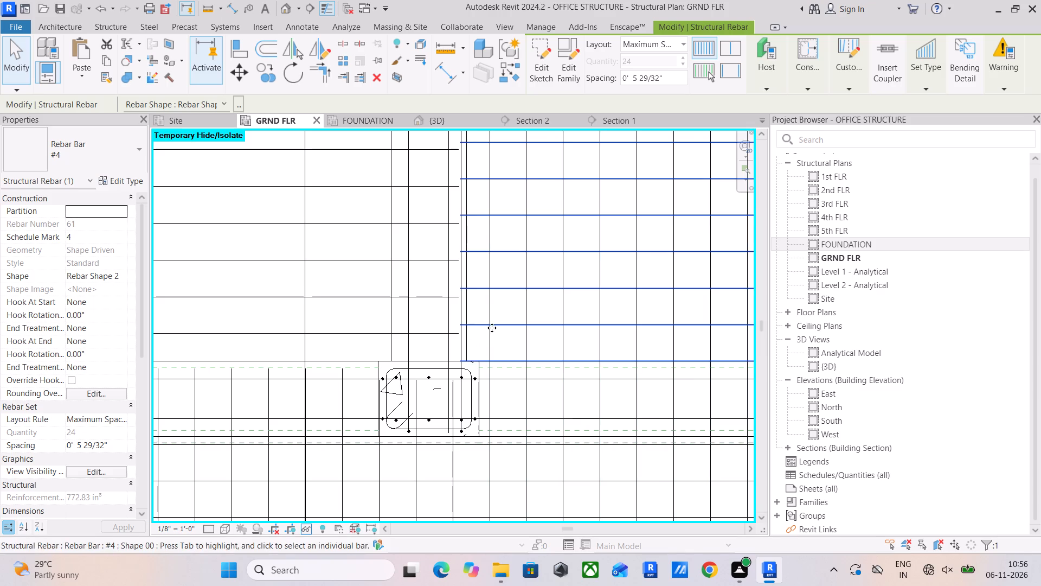
pyautogui.scroll(-2, 543, 372)
pyautogui.moveTo(547, 371); pyautogui.dragTo(404, 394, button='middle')
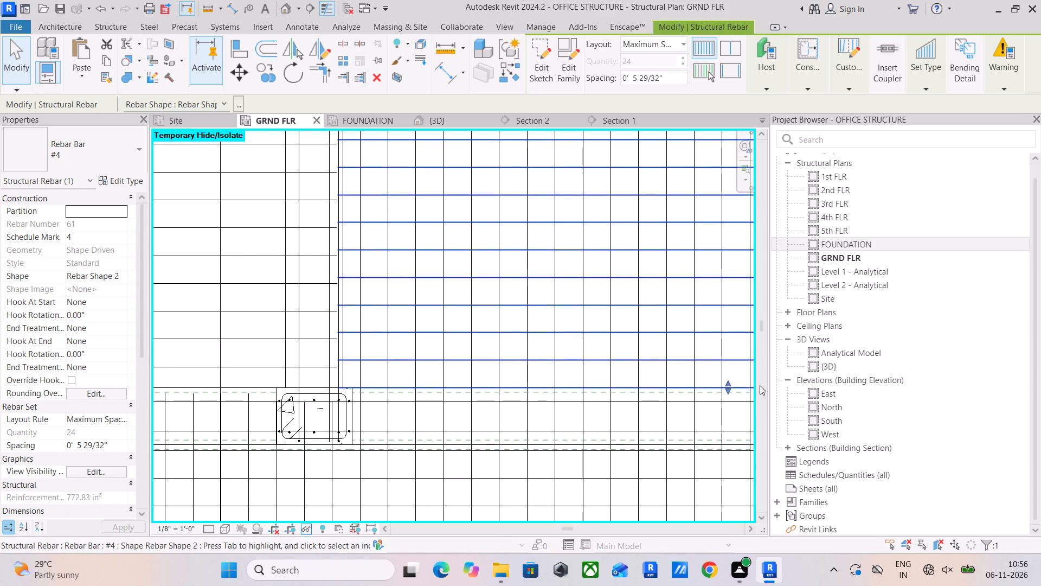
pyautogui.moveTo(727, 381); pyautogui.dragTo(728, 370)
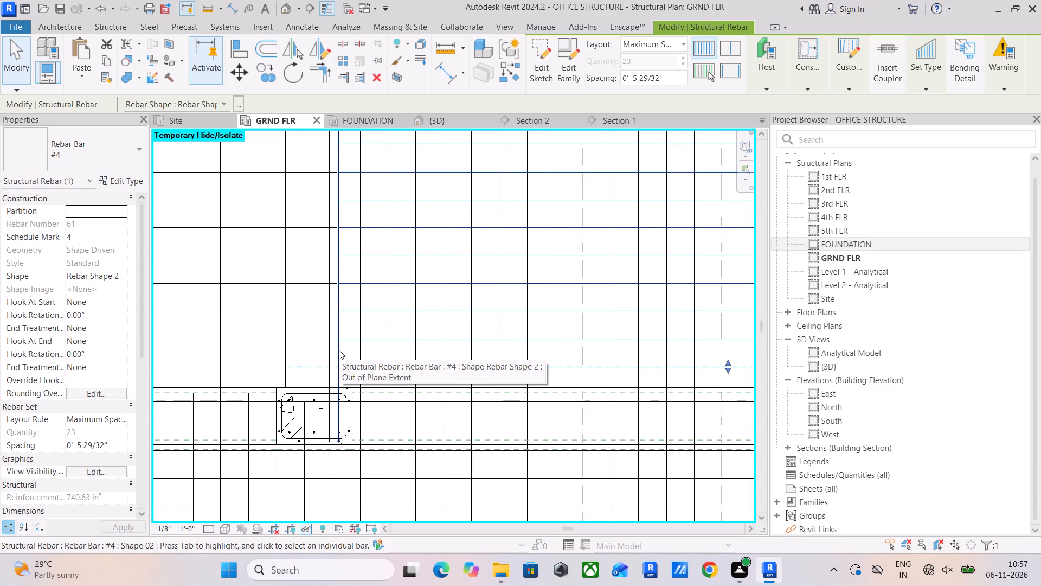
# Stretch the south ends of the copied vertical #4 bars in the northwest bay down into its south beam.
pyautogui.scroll(-3, 339, 345)
pyautogui.moveTo(262, 323); pyautogui.dragTo(192, 510, button='middle')
pyautogui.moveTo(248, 398); pyautogui.dragTo(267, 488, button='middle')
pyautogui.scroll(5, 273, 292)
pyautogui.moveTo(281, 233); pyautogui.dragTo(313, 367, button='middle')
pyautogui.scroll(-4, 350, 412)
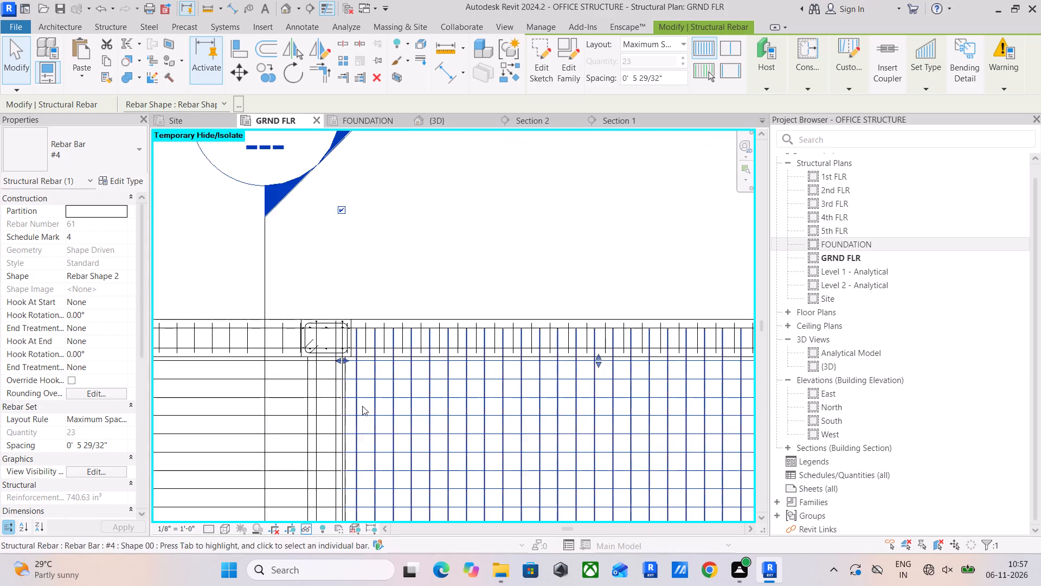
pyautogui.scroll(-2, 362, 406)
pyautogui.moveTo(363, 405); pyautogui.dragTo(518, 327, button='middle')
pyautogui.scroll(-4, 510, 333)
pyautogui.moveTo(506, 340); pyautogui.dragTo(542, 235, button='middle')
pyautogui.scroll(5, 475, 430)
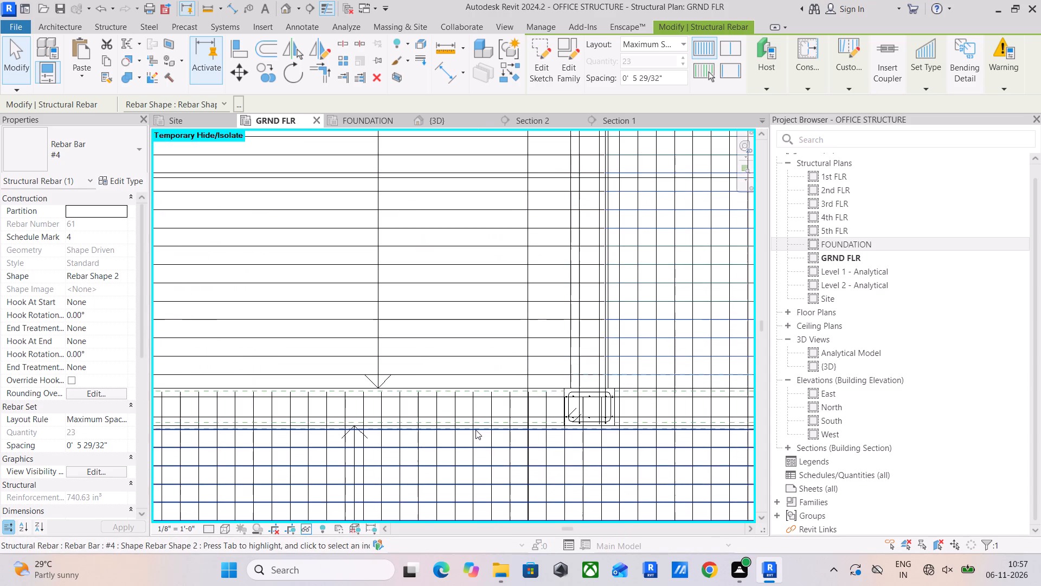
pyautogui.moveTo(475, 429); pyautogui.dragTo(696, 417, button='middle')
pyautogui.scroll(-4, 440, 415)
pyautogui.moveTo(440, 415); pyautogui.dragTo(469, 439, button='middle')
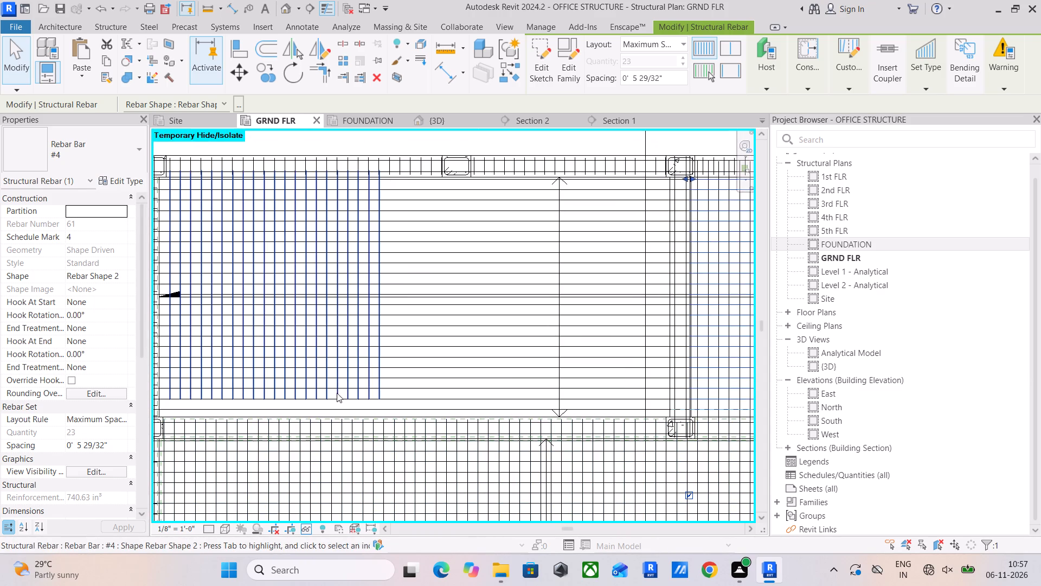
pyautogui.click(364, 358)
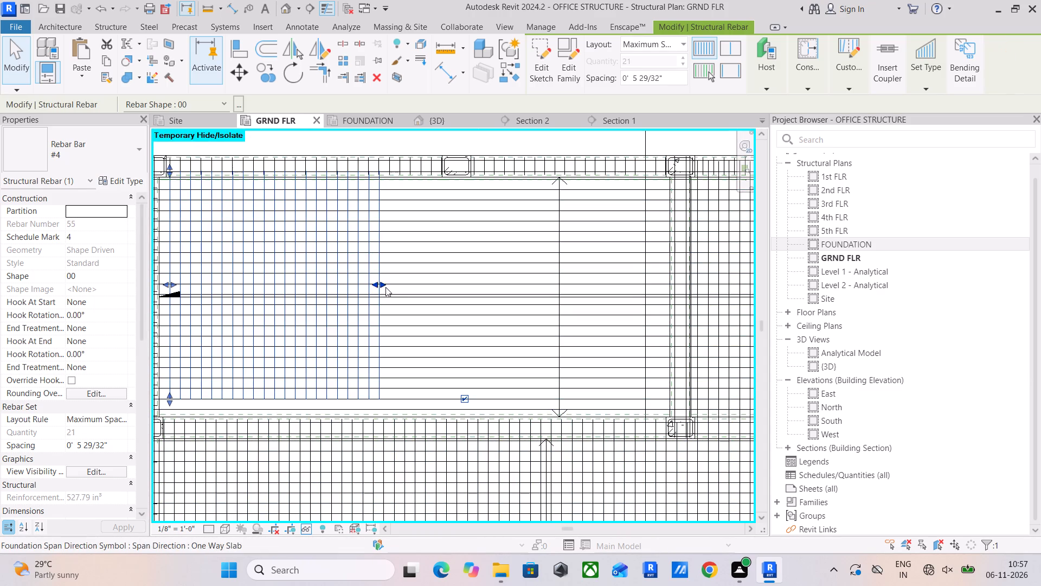
pyautogui.moveTo(195, 428); pyautogui.dragTo(362, 376, button='middle')
pyautogui.scroll(5, 330, 360)
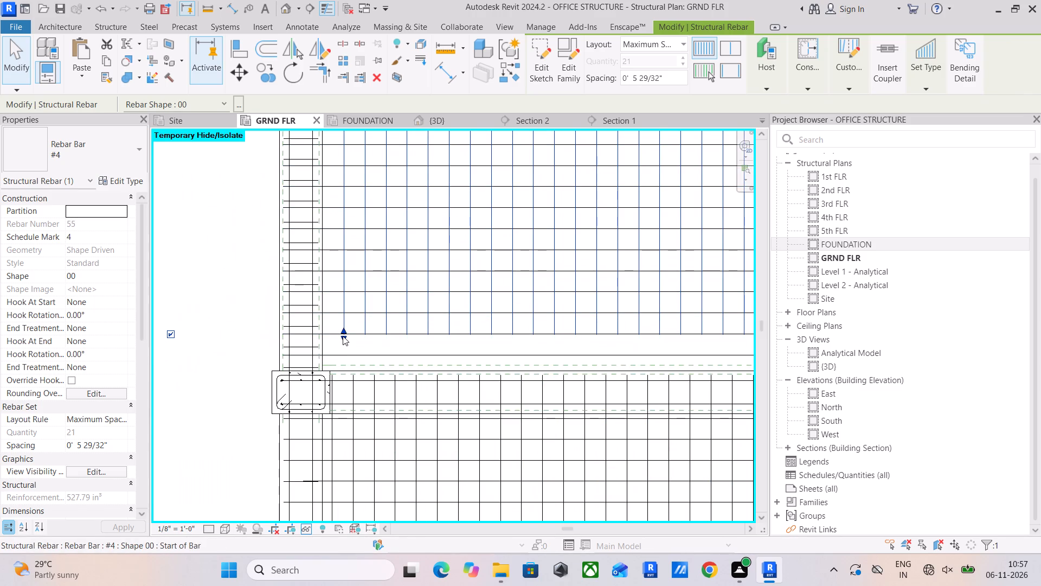
pyautogui.moveTo(343, 336); pyautogui.dragTo(338, 371)
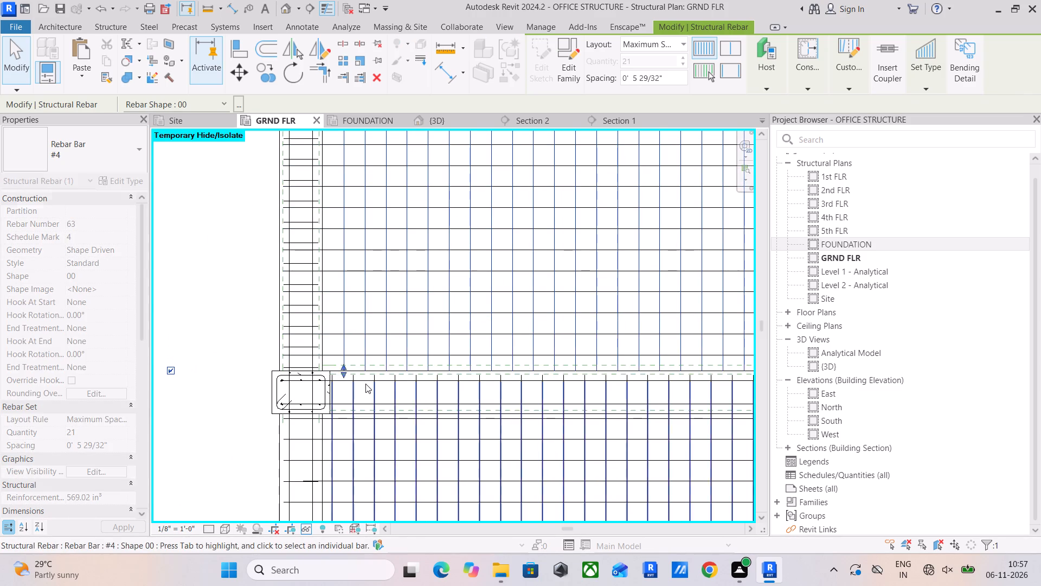
# Extend the vertical #4 bar set's distribution eastward across the northwest bay toward its east beam.
pyautogui.scroll(4, 363, 381)
pyautogui.scroll(-3, 356, 384)
pyautogui.moveTo(394, 386); pyautogui.dragTo(219, 431, button='middle')
pyautogui.scroll(-4, 385, 417)
pyautogui.moveTo(404, 413); pyautogui.dragTo(332, 444, button='middle')
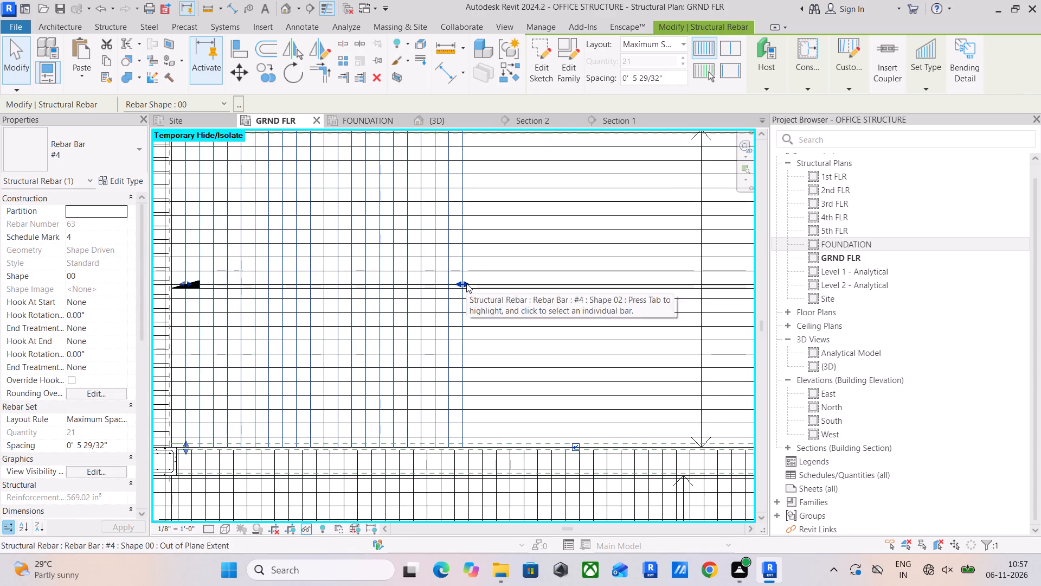
pyautogui.click(481, 282)
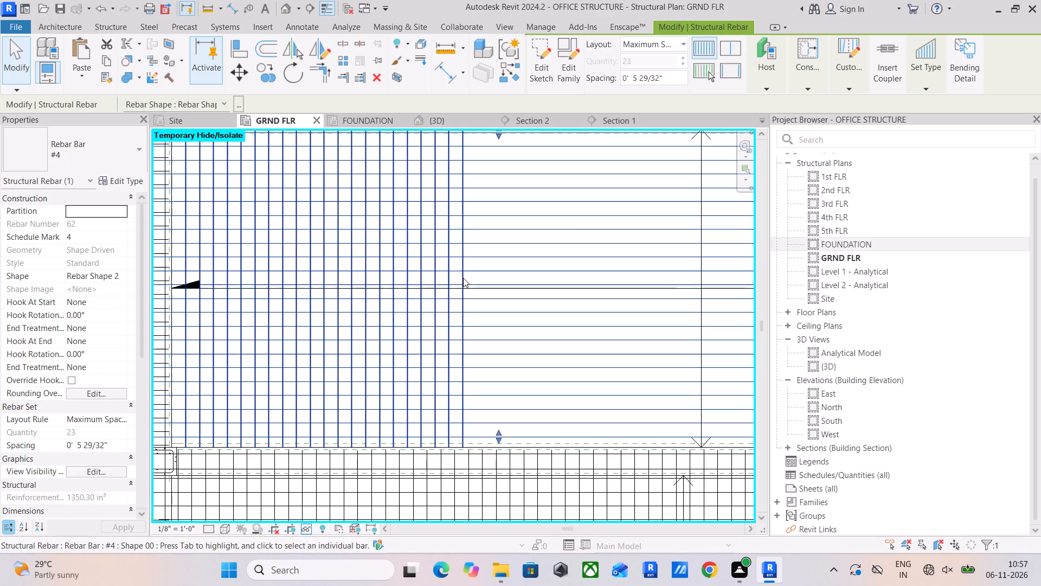
pyautogui.click(463, 278)
pyautogui.moveTo(466, 282); pyautogui.dragTo(646, 284)
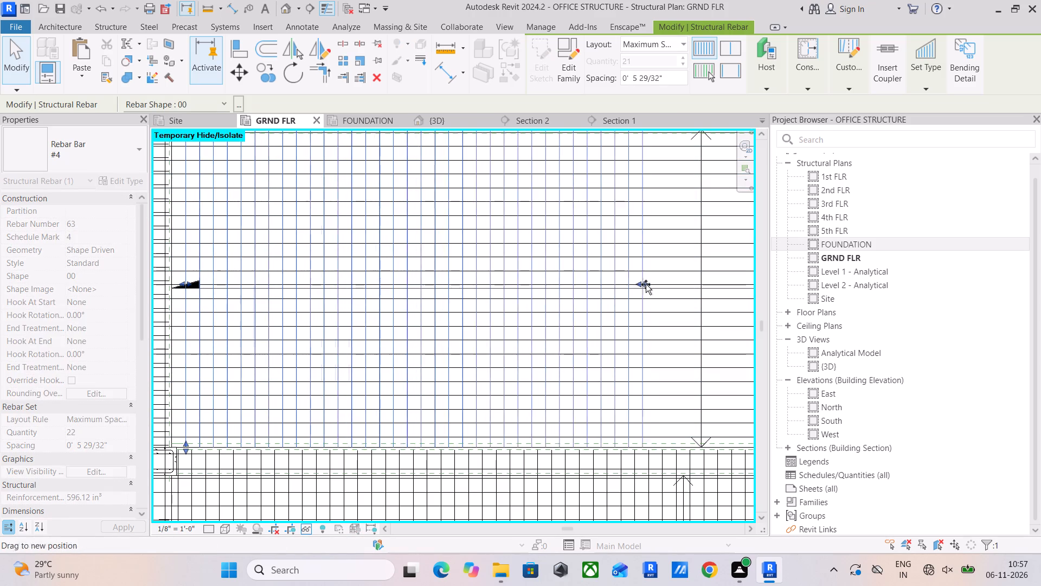
pyautogui.moveTo(646, 284); pyautogui.dragTo(648, 283)
pyautogui.moveTo(652, 283); pyautogui.dragTo(375, 327, button='middle')
pyautogui.moveTo(377, 328); pyautogui.dragTo(506, 331)
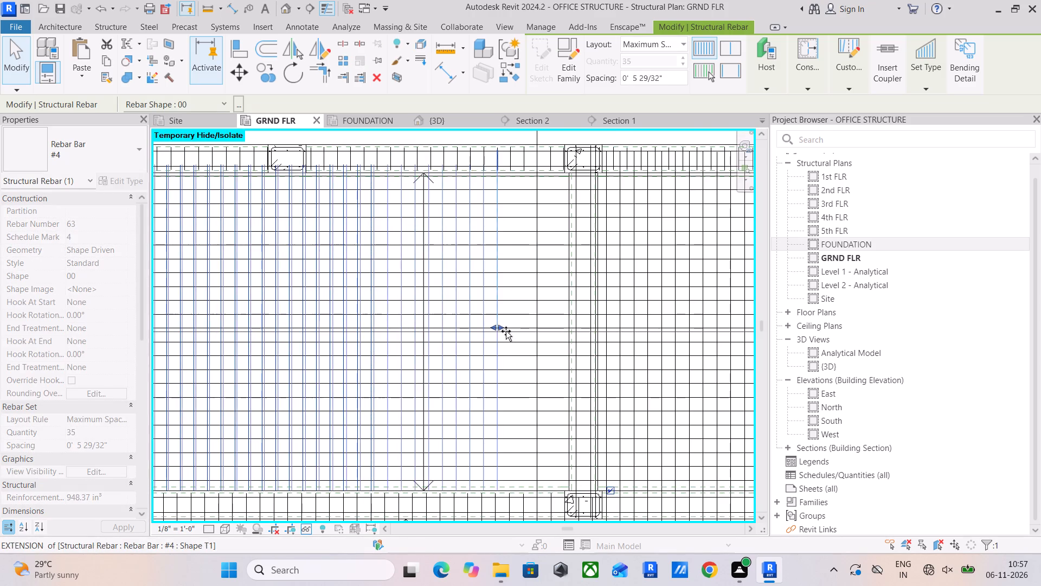
pyautogui.moveTo(506, 331); pyautogui.dragTo(546, 333)
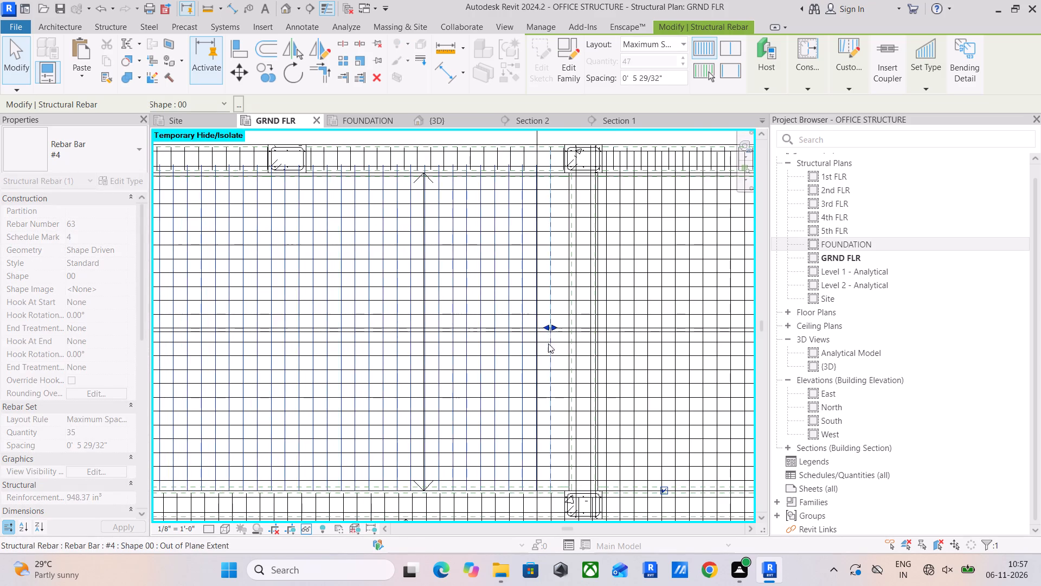
# Extend the vertical bar set's distribution slightly further east, up to the edge of the east beam, and clear the selection.
pyautogui.scroll(4, 556, 439)
pyautogui.moveTo(556, 439); pyautogui.dragTo(529, 249, button='middle')
pyautogui.scroll(5, 526, 311)
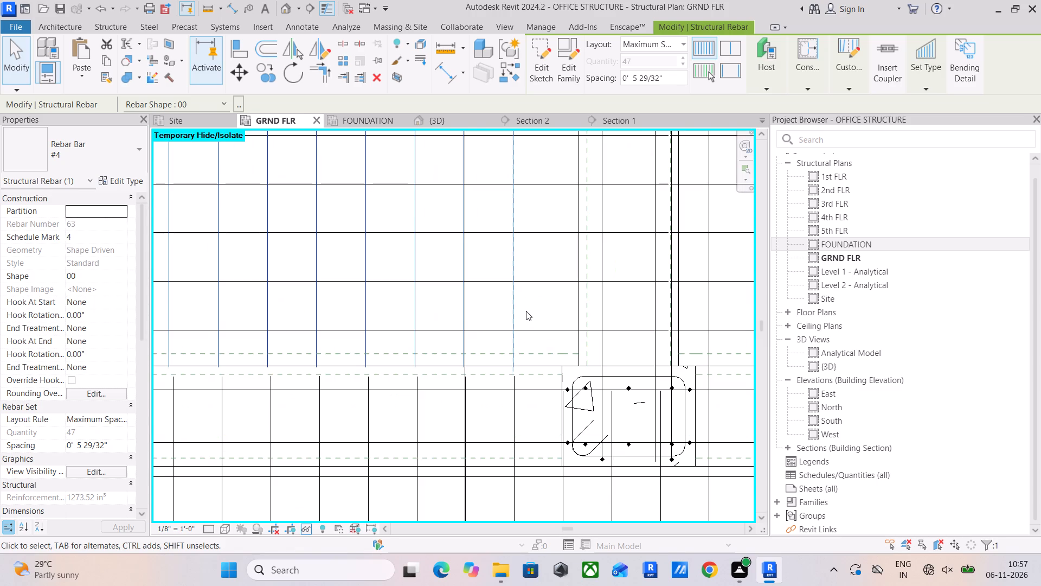
pyautogui.scroll(4, 510, 355)
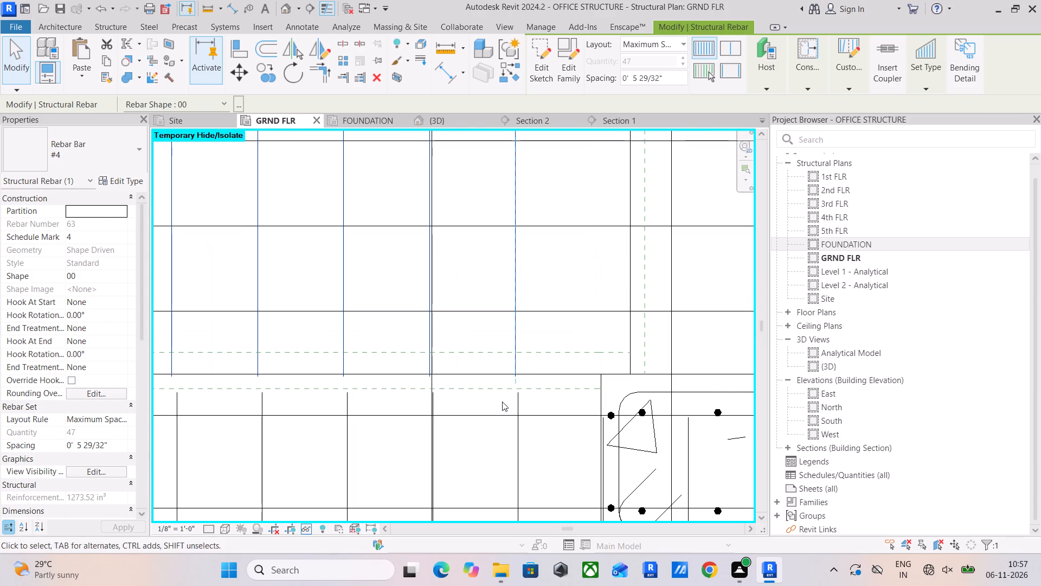
pyautogui.moveTo(480, 421); pyautogui.dragTo(506, 345, button='middle')
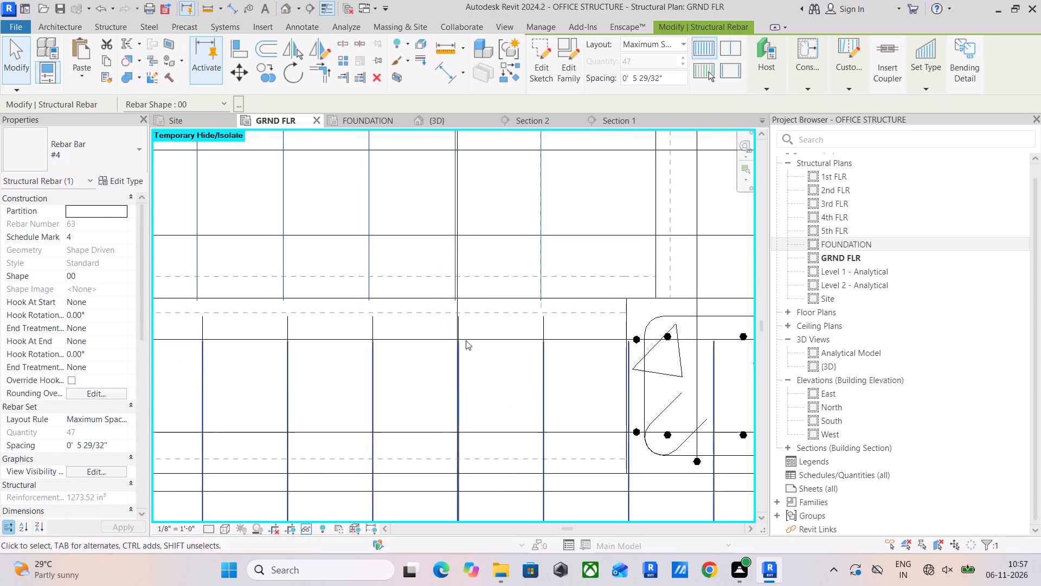
pyautogui.scroll(-4, 494, 275)
pyautogui.moveTo(494, 275); pyautogui.dragTo(482, 474, button='middle')
pyautogui.scroll(-3, 490, 405)
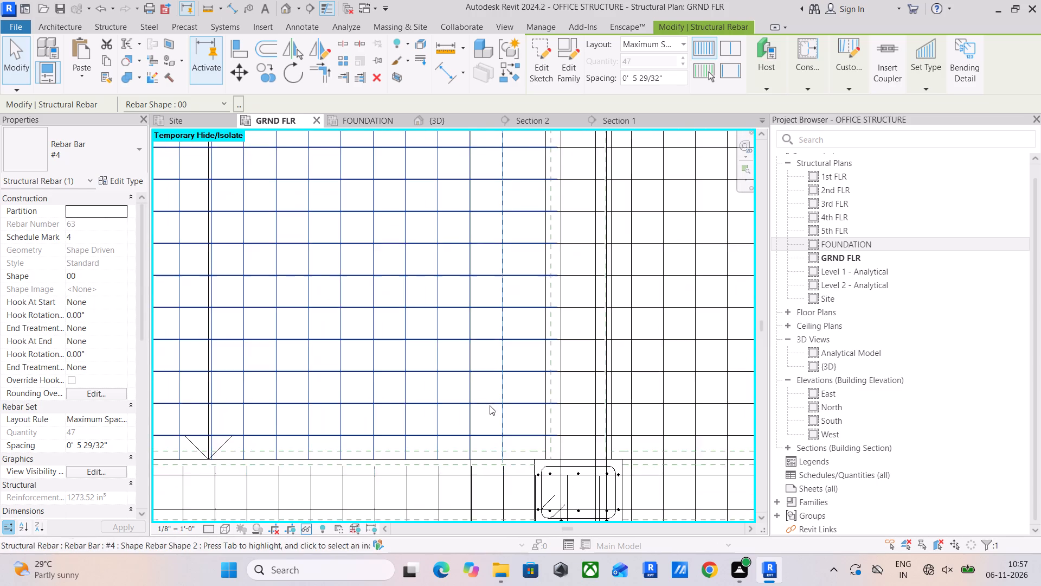
pyautogui.scroll(-1, 490, 405)
pyautogui.middleClick(491, 399)
pyautogui.moveTo(498, 277); pyautogui.dragTo(498, 388, button='middle')
pyautogui.scroll(-3, 498, 386)
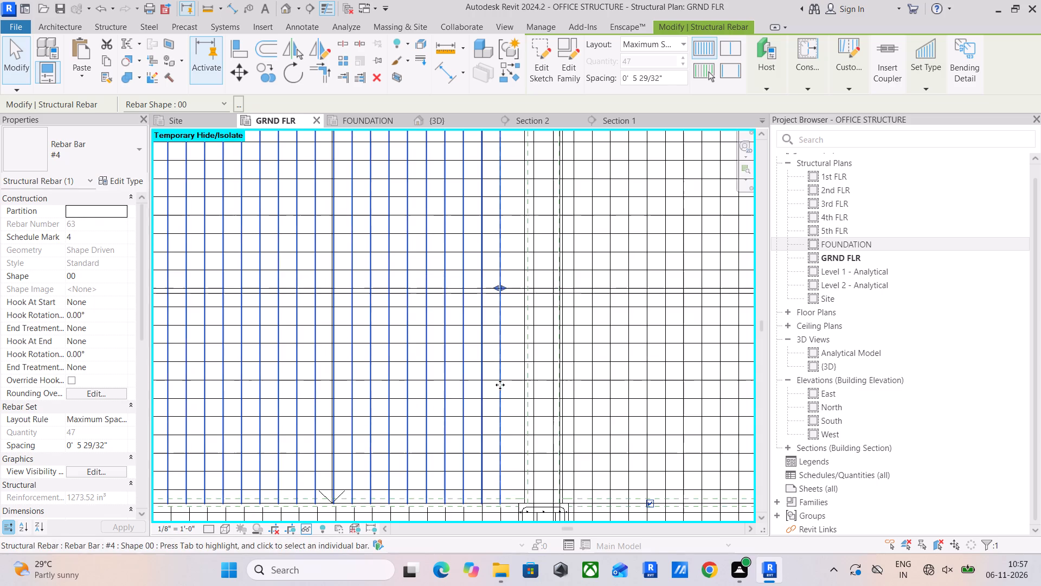
pyautogui.moveTo(503, 284); pyautogui.dragTo(507, 284)
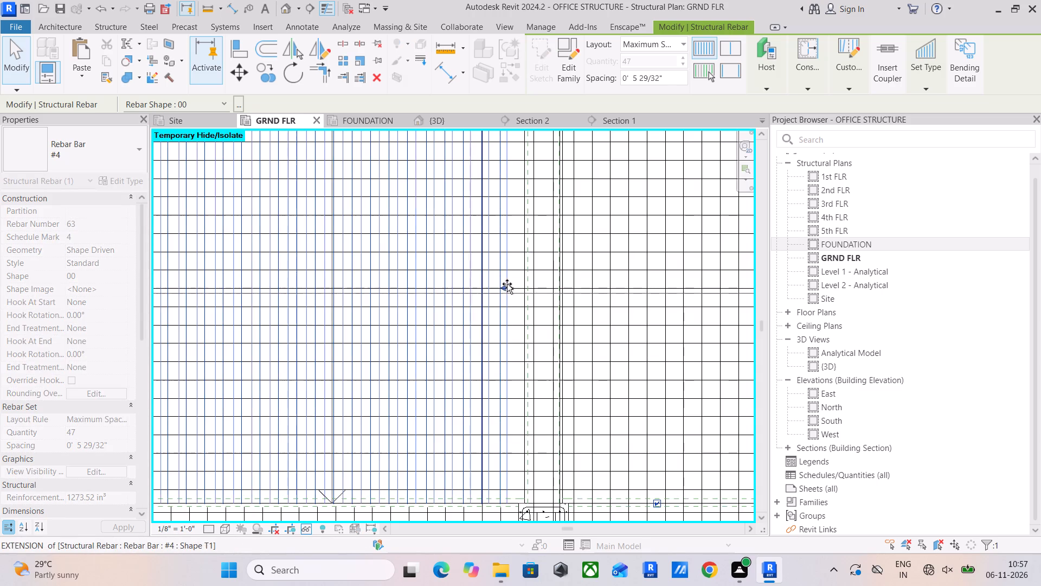
pyautogui.moveTo(507, 284); pyautogui.dragTo(515, 286)
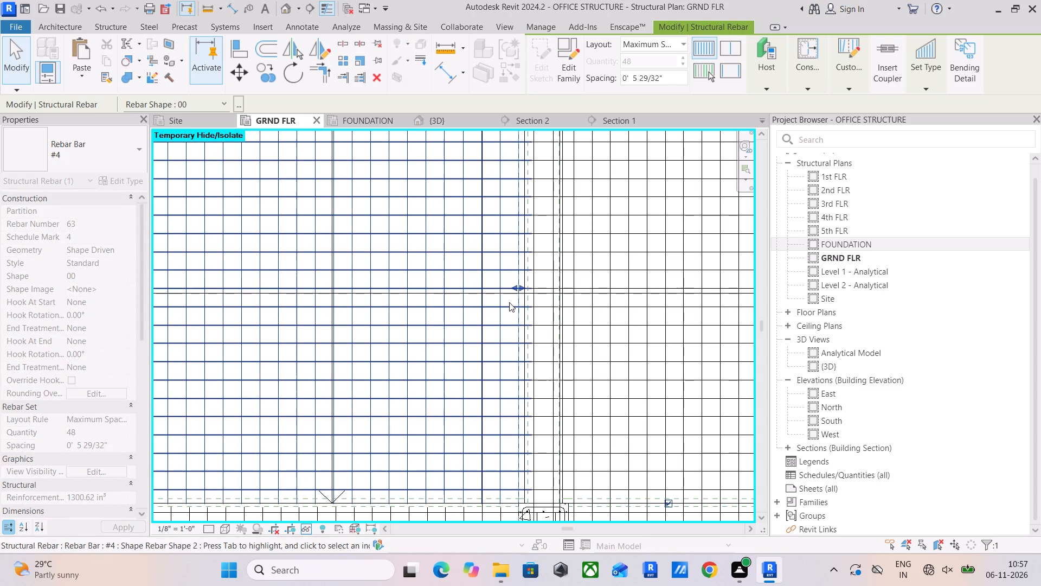
pyautogui.moveTo(509, 302); pyautogui.dragTo(510, 170, button='middle')
pyautogui.scroll(5, 496, 323)
pyautogui.scroll(4, 471, 437)
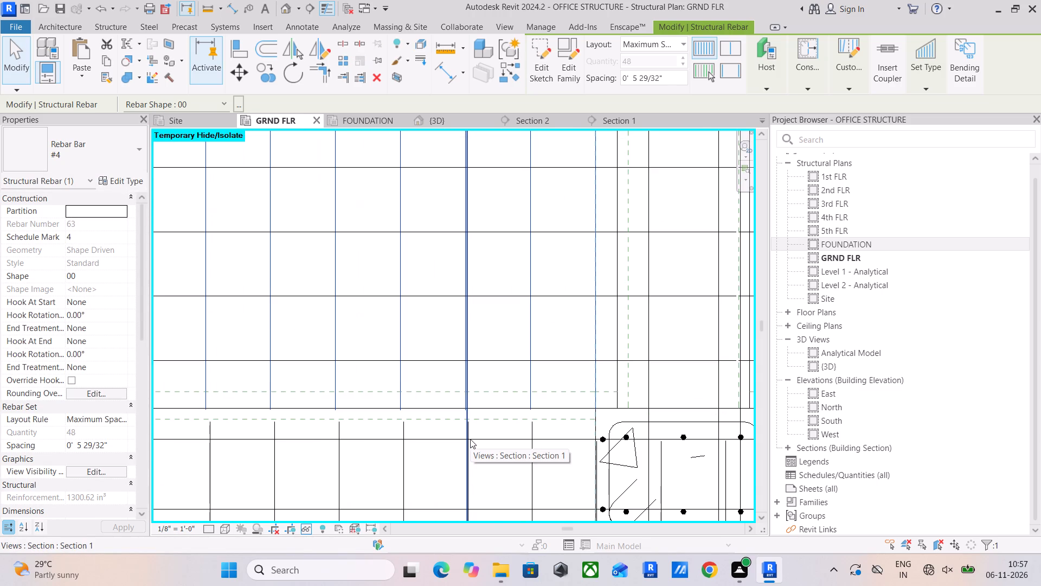
pyautogui.scroll(-4, 503, 442)
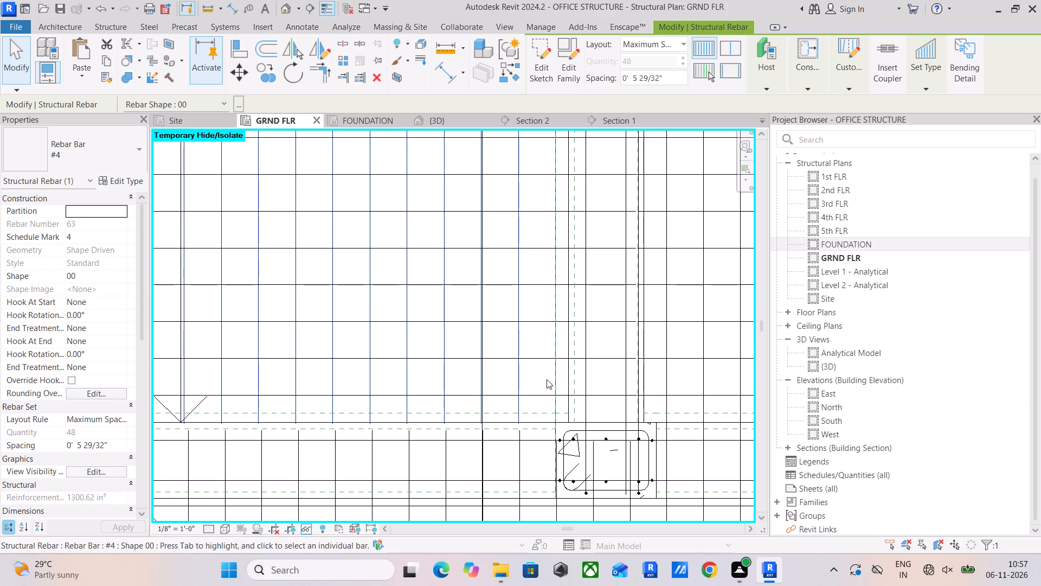
pyautogui.click(545, 379)
# Shift the west start of the #4 stirrup set in the north beam's western span to line up with the first vertical slab bar.
pyautogui.scroll(-5, 532, 375)
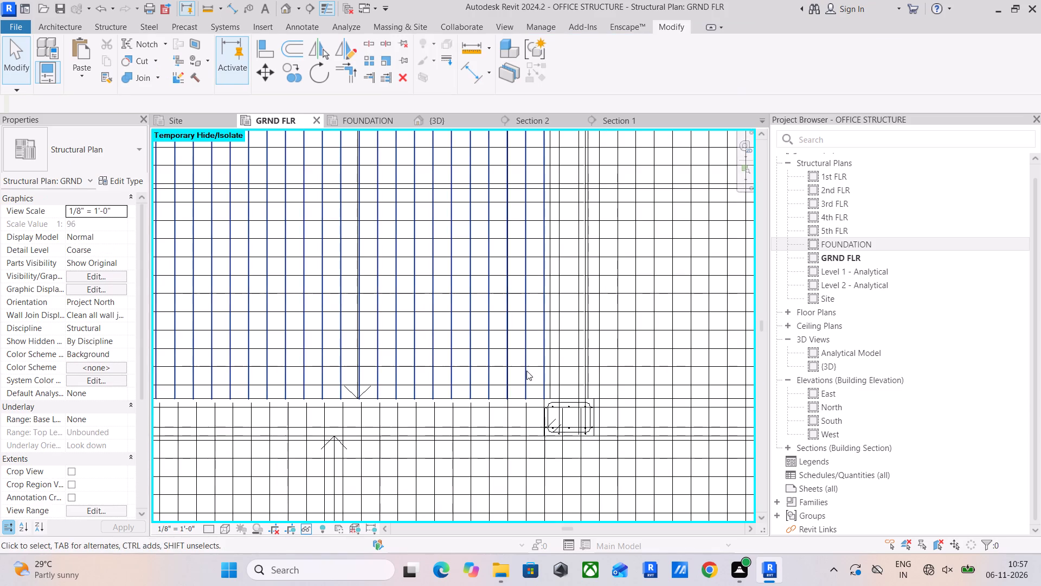
pyautogui.moveTo(523, 412); pyautogui.dragTo(551, 379, button='middle')
pyautogui.scroll(-4, 513, 412)
pyautogui.moveTo(552, 417); pyautogui.dragTo(605, 417, button='middle')
pyautogui.moveTo(518, 410); pyautogui.dragTo(528, 506, button='middle')
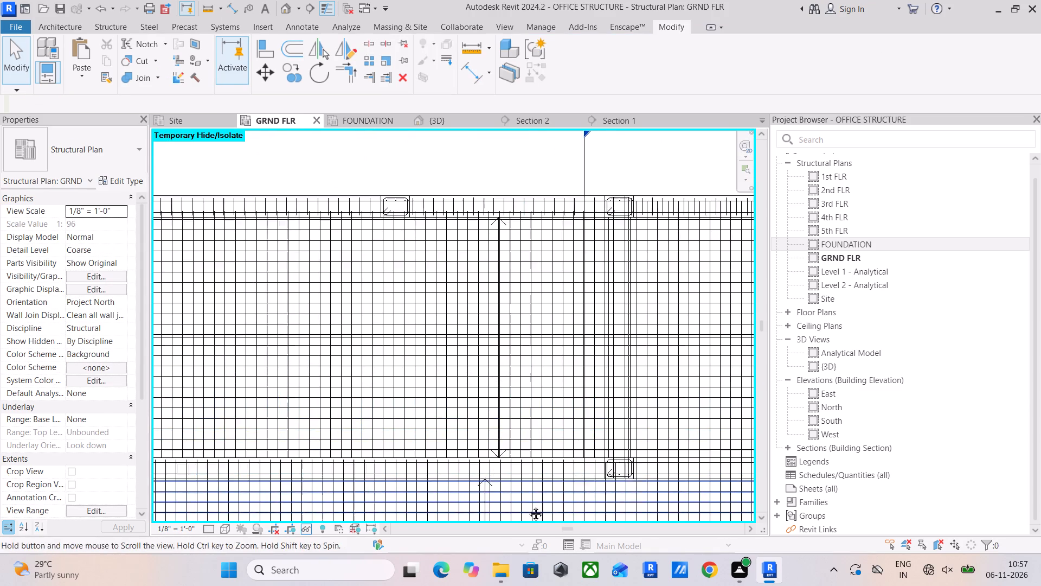
pyautogui.moveTo(528, 506); pyautogui.dragTo(528, 511, button='middle')
pyautogui.moveTo(334, 260); pyautogui.dragTo(544, 262, button='middle')
pyautogui.scroll(5, 367, 227)
pyautogui.scroll(9, 286, 246)
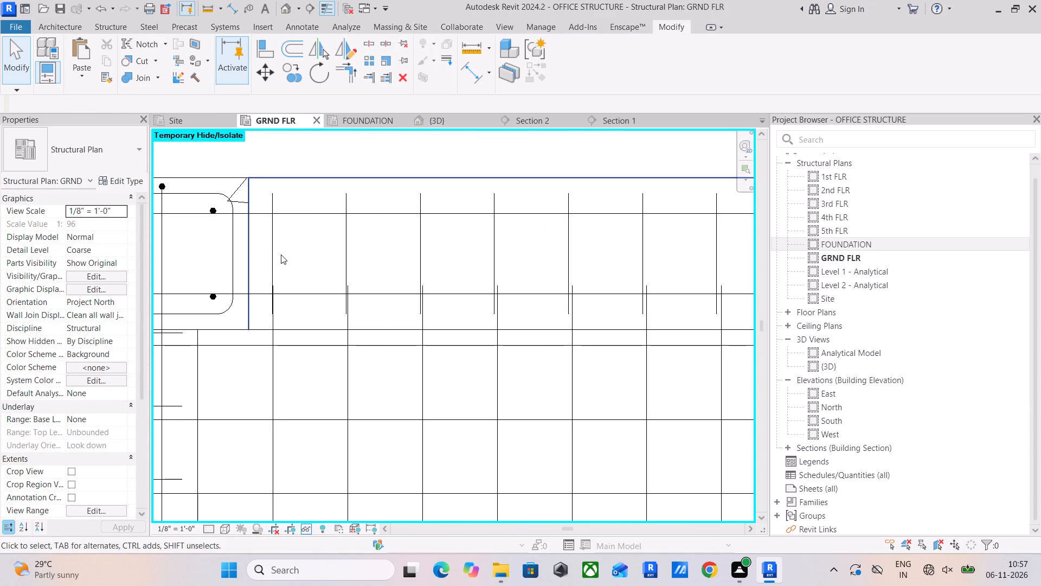
pyautogui.click(277, 249)
pyautogui.scroll(4, 280, 247)
pyautogui.scroll(-5, 438, 277)
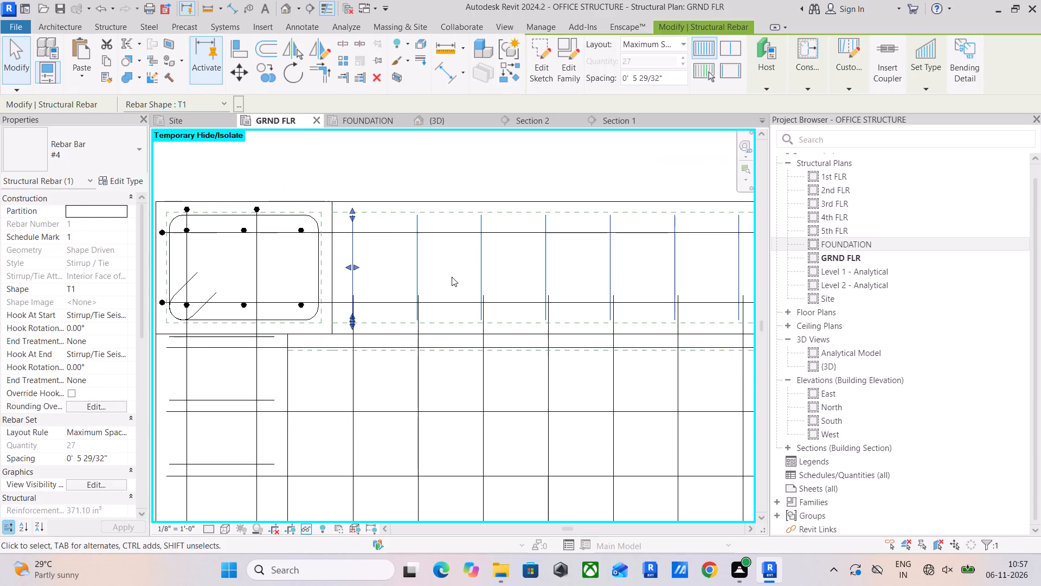
pyautogui.scroll(9, 358, 265)
pyautogui.moveTo(342, 270); pyautogui.dragTo(349, 272)
pyautogui.scroll(-16, 426, 273)
# Pull the east end of that stirrup set back westward, away from the north beam's intermediate column.
pyautogui.moveTo(654, 285); pyautogui.dragTo(225, 304, button='middle')
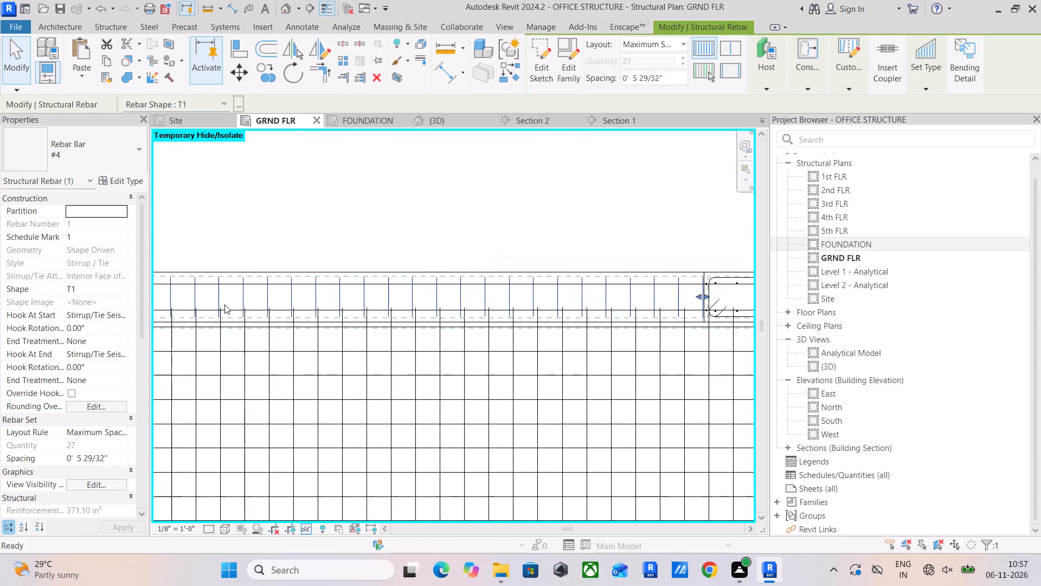
pyautogui.moveTo(526, 316); pyautogui.dragTo(281, 322, button='middle')
pyautogui.scroll(15, 454, 307)
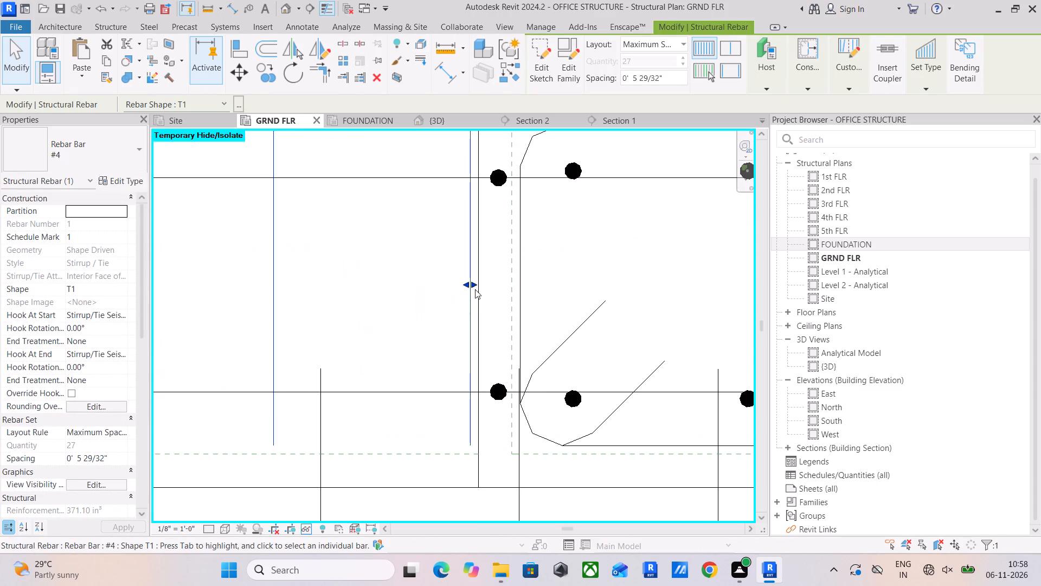
pyautogui.moveTo(473, 284); pyautogui.dragTo(322, 304)
pyautogui.click(413, 281)
# Shift the west start of the stirrup set in the north beam's next span east to line up with the nearest vertical slab bar.
pyautogui.scroll(-11, 412, 280)
pyautogui.moveTo(467, 340); pyautogui.dragTo(327, 373, button='middle')
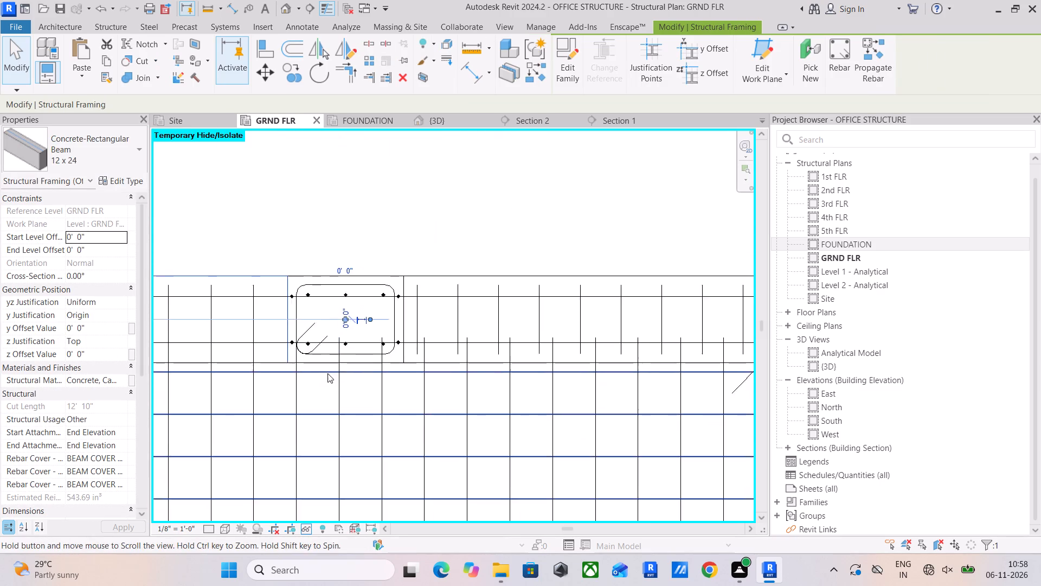
pyautogui.moveTo(327, 373); pyautogui.dragTo(326, 372, button='middle')
pyautogui.scroll(5, 419, 319)
pyautogui.click(415, 328)
pyautogui.moveTo(419, 329); pyautogui.dragTo(428, 330)
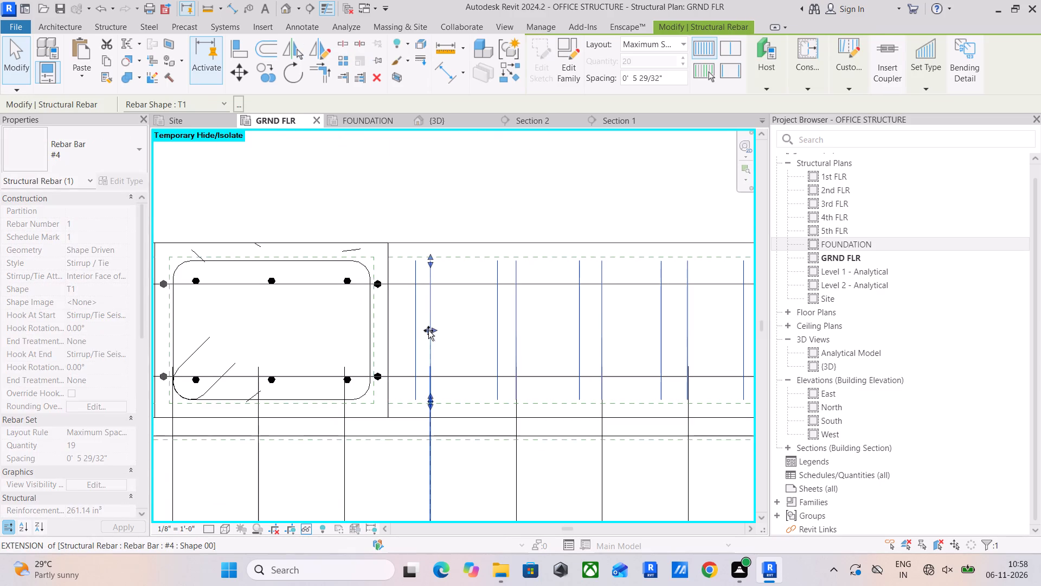
pyautogui.moveTo(428, 330); pyautogui.dragTo(429, 330)
# Pull the east end of this second stirrup set back westward, away from the northwest bay's northeast column.
pyautogui.scroll(-10, 503, 326)
pyautogui.moveTo(590, 333); pyautogui.dragTo(238, 351, button='middle')
pyautogui.scroll(6, 514, 345)
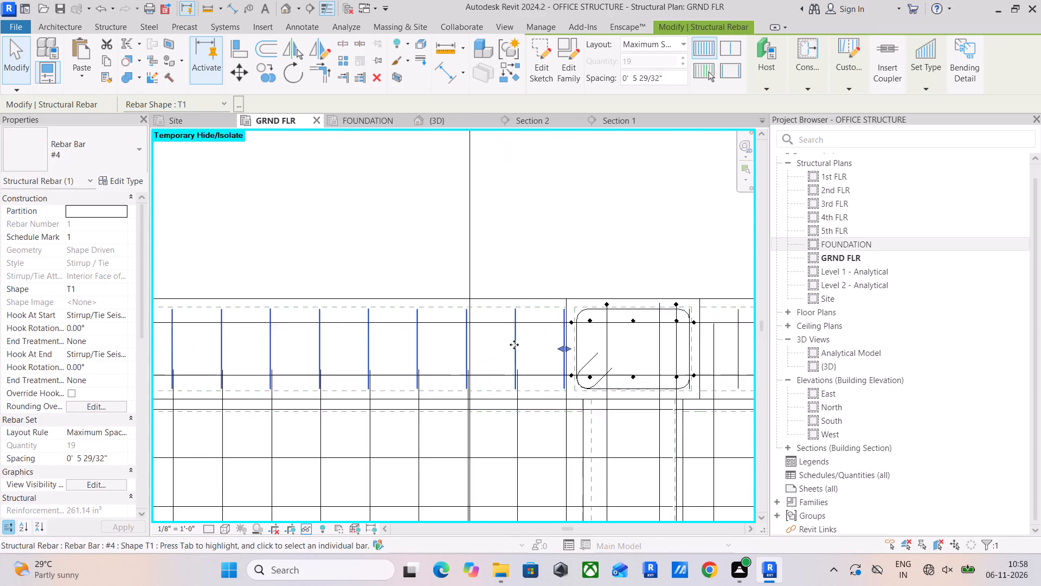
pyautogui.scroll(5, 514, 345)
pyautogui.scroll(3, 576, 349)
pyautogui.moveTo(587, 334); pyautogui.dragTo(504, 347)
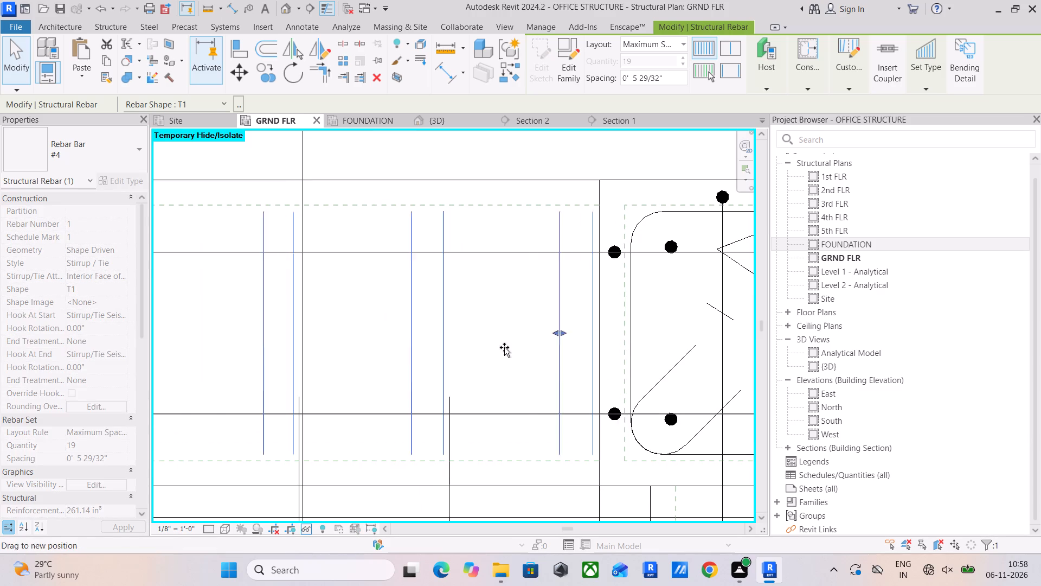
pyautogui.moveTo(504, 347); pyautogui.dragTo(454, 355)
pyautogui.click(515, 337)
# Shift the west start of the #4 stirrup set in the north beam's easternmost span east to line up with the first vertical slab bar.
pyautogui.scroll(-11, 516, 337)
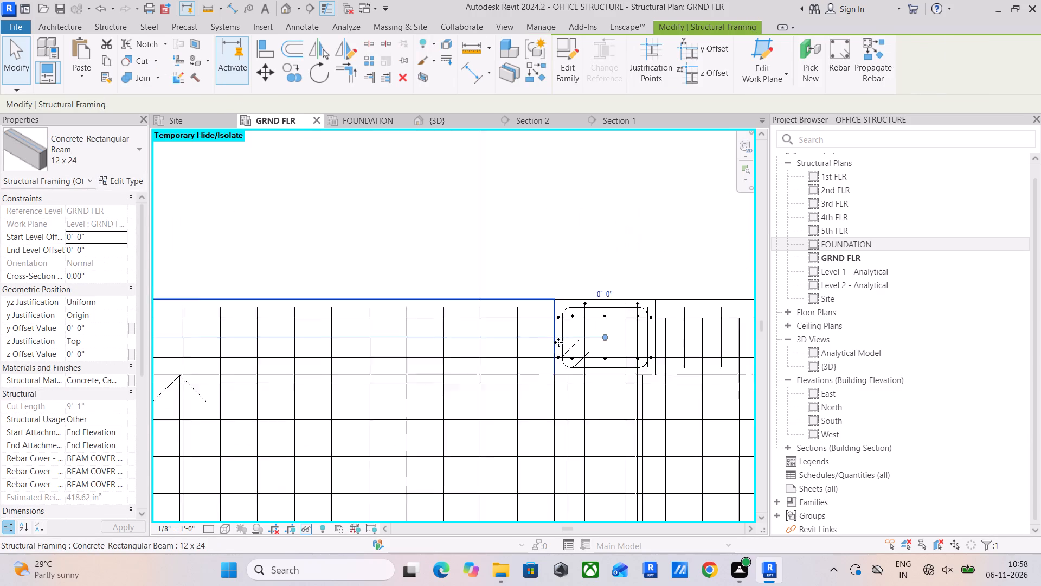
pyautogui.moveTo(587, 351); pyautogui.dragTo(346, 396, button='middle')
pyautogui.scroll(10, 420, 392)
pyautogui.click(433, 371)
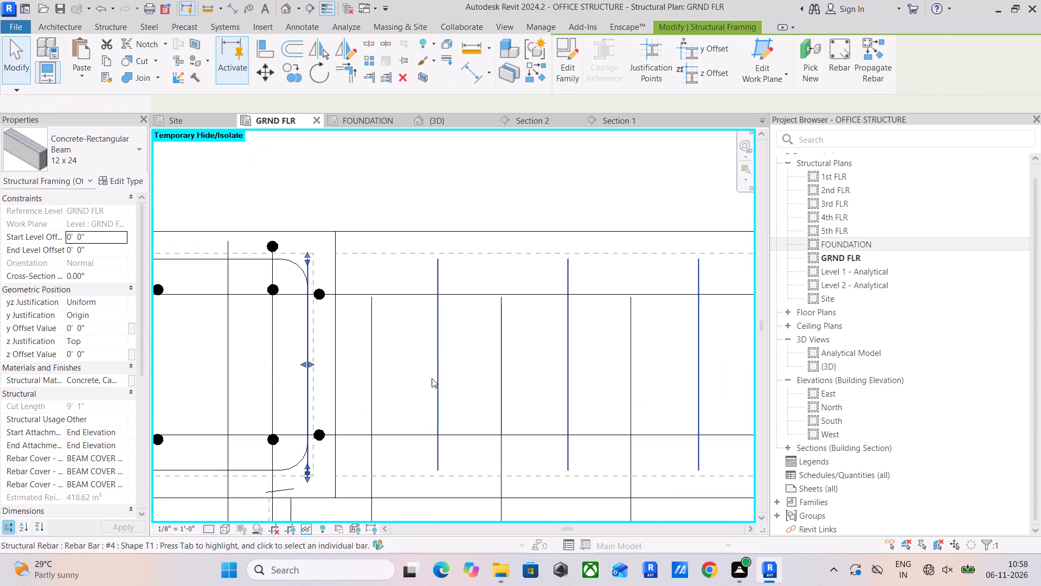
pyautogui.moveTo(312, 363); pyautogui.dragTo(372, 364)
# Pull the east end of that stirrup set back westward to the last vertical slab bar before the northeast corner column.
pyautogui.scroll(-9, 433, 378)
pyautogui.moveTo(514, 382); pyautogui.dragTo(163, 395, button='middle')
pyautogui.moveTo(544, 398); pyautogui.dragTo(180, 398, button='middle')
pyautogui.scroll(11, 630, 392)
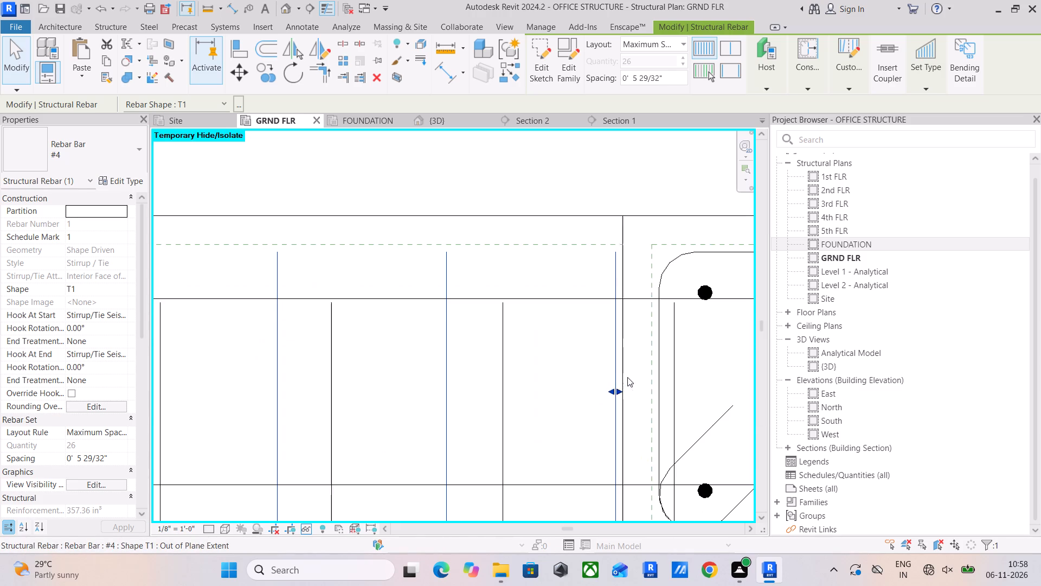
pyautogui.moveTo(617, 391); pyautogui.dragTo(504, 416)
pyautogui.click(541, 383)
# Shift the north start of the #4 stirrup set in the east beam's northern span south to line up with the first horizontal slab bar.
pyautogui.scroll(-11, 562, 379)
pyautogui.moveTo(577, 384); pyautogui.dragTo(492, 390, button='middle')
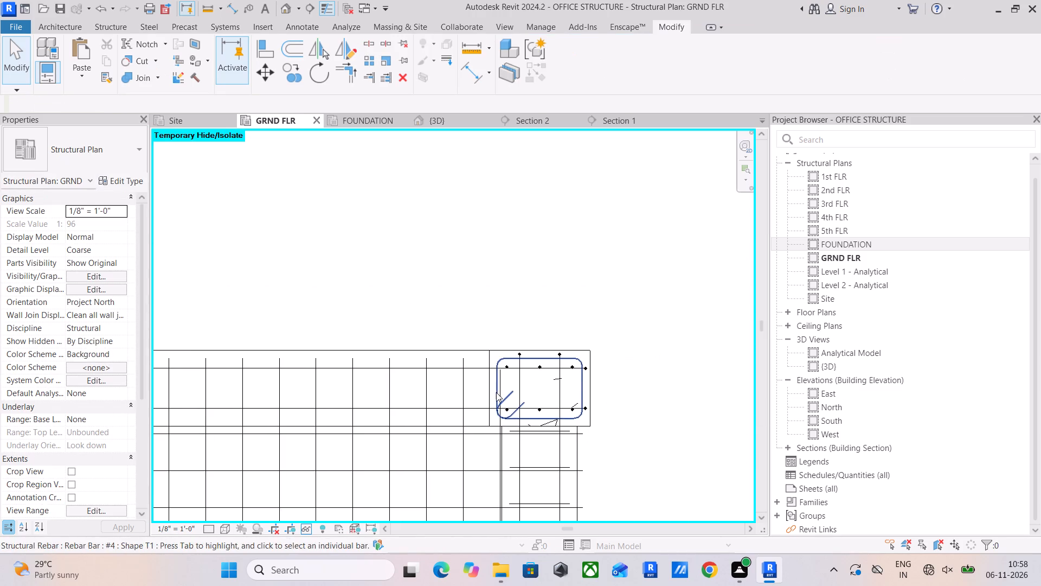
pyautogui.moveTo(505, 397); pyautogui.dragTo(505, 282, button='middle')
pyautogui.scroll(5, 521, 322)
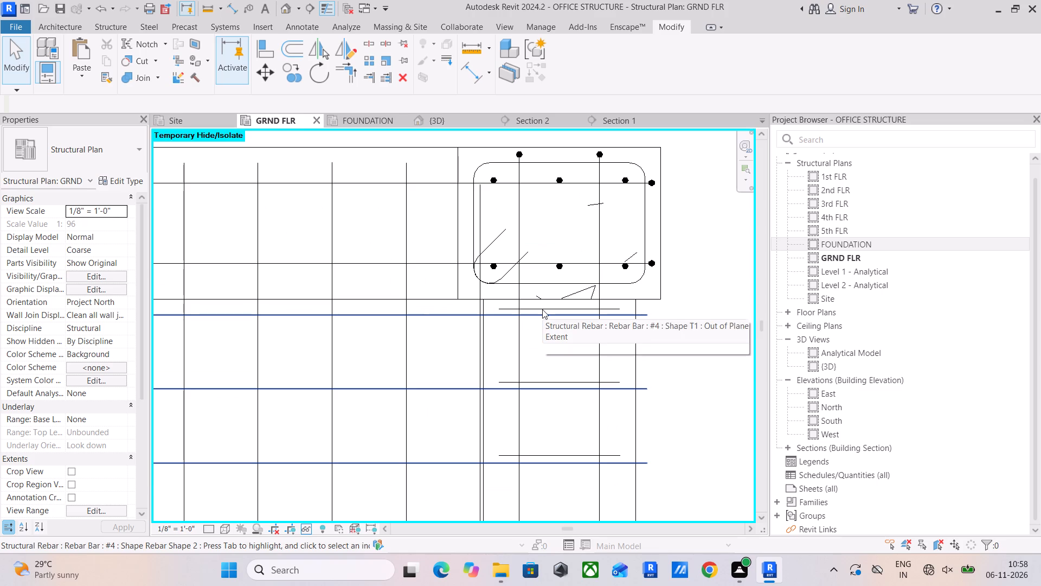
pyautogui.scroll(5, 533, 313)
pyautogui.click(533, 305)
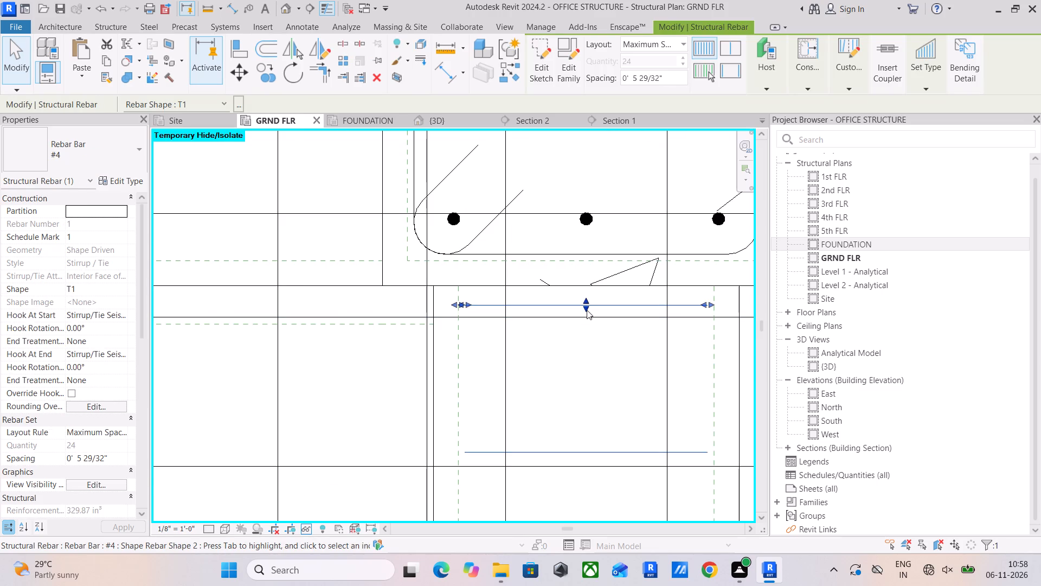
pyautogui.moveTo(587, 309); pyautogui.dragTo(586, 317)
# Pull the south end of the east beam's stirrup set north to the last horizontal slab bar before the next column.
pyautogui.scroll(-11, 611, 425)
pyautogui.moveTo(614, 423); pyautogui.dragTo(569, 202, button='middle')
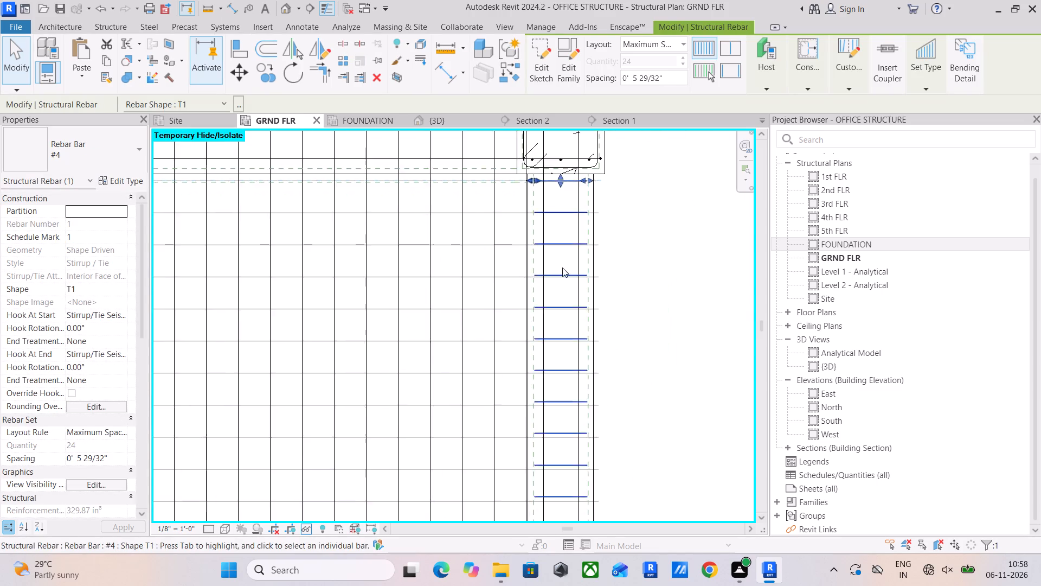
pyautogui.scroll(-6, 567, 309)
pyautogui.moveTo(584, 355); pyautogui.dragTo(582, 166, button='middle')
pyautogui.scroll(14, 560, 400)
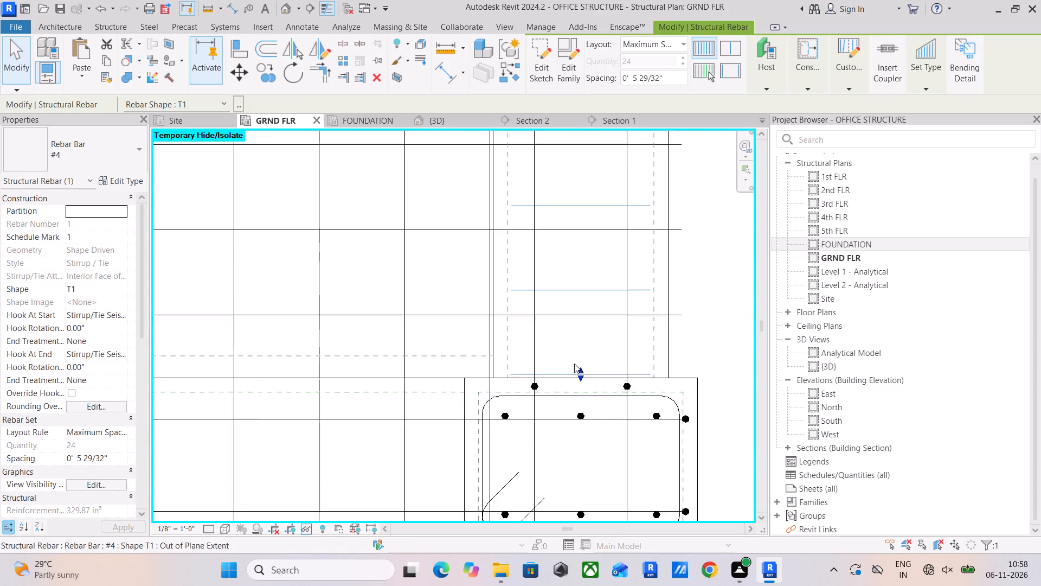
pyautogui.scroll(3, 574, 364)
pyautogui.moveTo(582, 376); pyautogui.dragTo(580, 282)
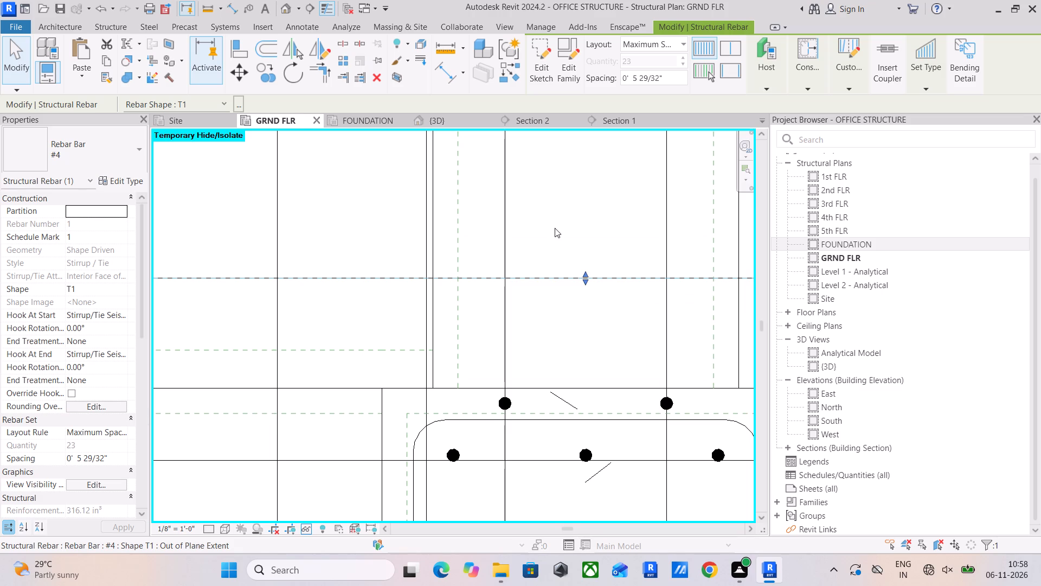
# Pull the south end of the #4 stirrup set in the west beam's northern span north to line up with the nearest horizontal slab bar.
pyautogui.scroll(-2, 440, 359)
pyautogui.moveTo(462, 362); pyautogui.dragTo(587, 366, button='middle')
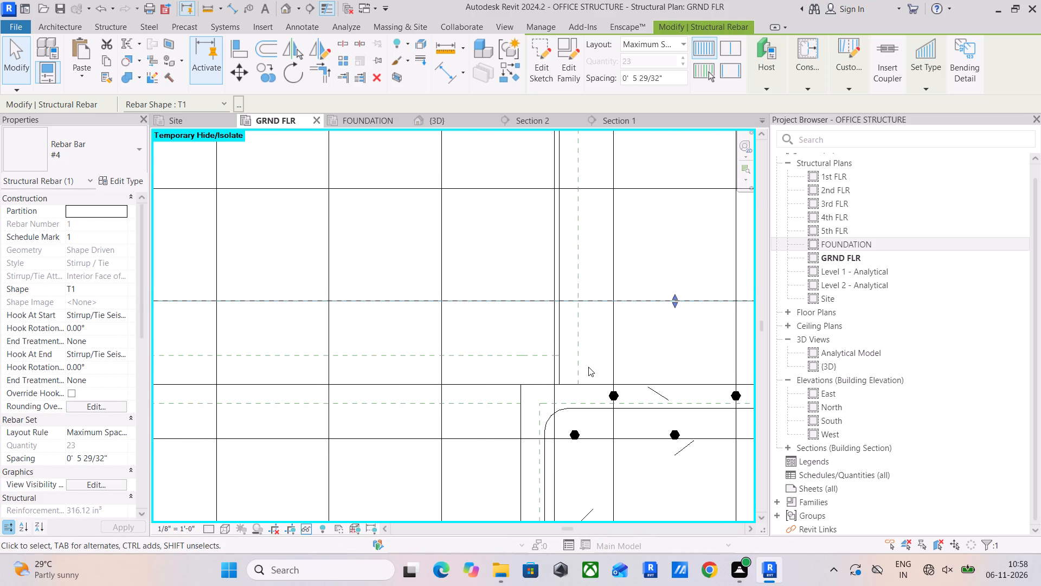
pyautogui.scroll(-2, 563, 308)
pyautogui.moveTo(575, 320); pyautogui.dragTo(668, 356, button='middle')
pyautogui.scroll(-5, 511, 361)
pyautogui.moveTo(582, 380); pyautogui.dragTo(606, 418, button='middle')
pyautogui.scroll(-1, 593, 391)
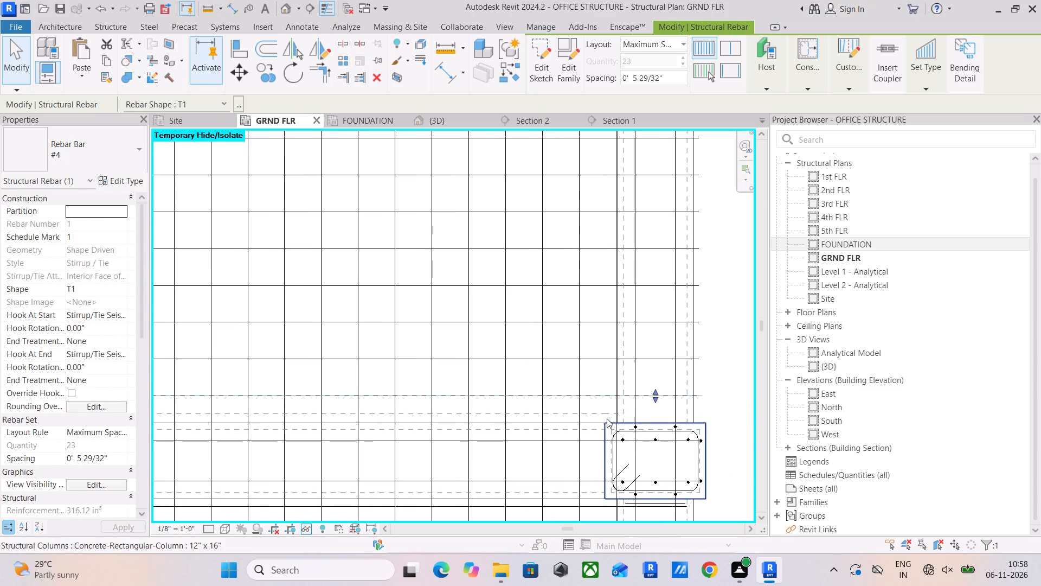
pyautogui.moveTo(555, 372); pyautogui.dragTo(600, 456, button='middle')
pyautogui.scroll(-3, 529, 343)
pyautogui.moveTo(529, 343); pyautogui.dragTo(573, 448, button='middle')
pyautogui.moveTo(565, 314); pyautogui.dragTo(516, 430, button='middle')
pyautogui.scroll(-4, 517, 383)
pyautogui.moveTo(517, 383); pyautogui.dragTo(639, 368, button='middle')
pyautogui.moveTo(366, 361); pyautogui.dragTo(371, 343, button='middle')
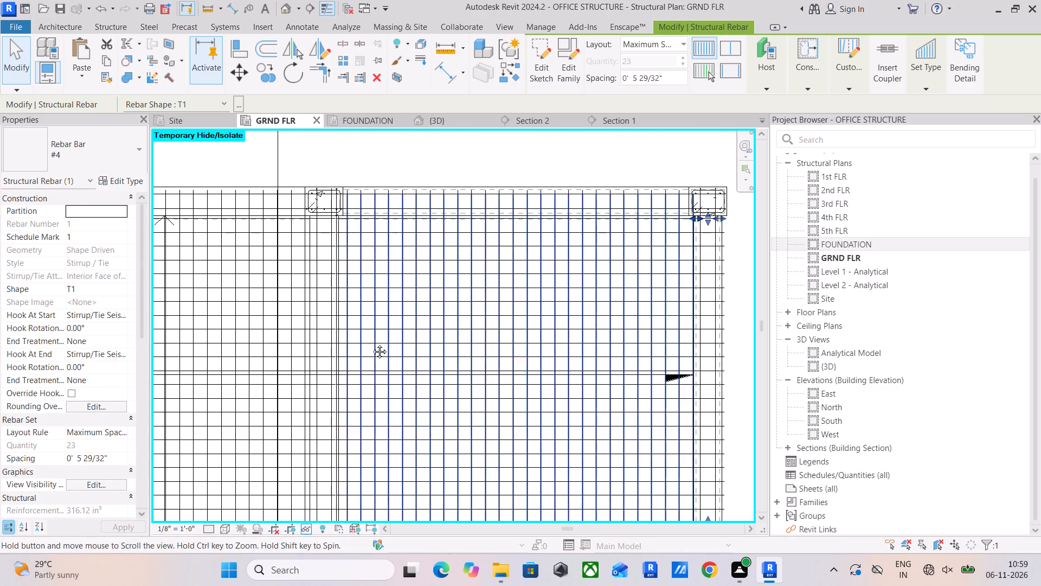
pyautogui.moveTo(371, 343); pyautogui.dragTo(413, 230, button='middle')
pyautogui.moveTo(417, 327); pyautogui.dragTo(507, 403, button='middle')
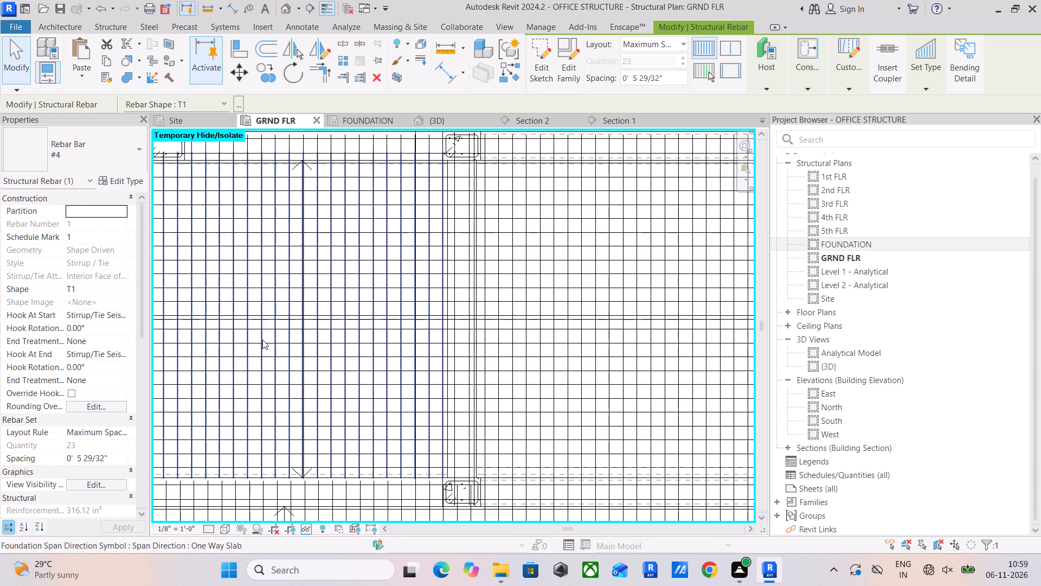
pyautogui.scroll(-3, 338, 348)
pyautogui.moveTo(426, 403); pyautogui.dragTo(568, 456, button='middle')
pyautogui.moveTo(351, 323); pyautogui.dragTo(540, 317, button='middle')
pyautogui.scroll(6, 262, 341)
pyautogui.moveTo(303, 352); pyautogui.dragTo(352, 189, button='middle')
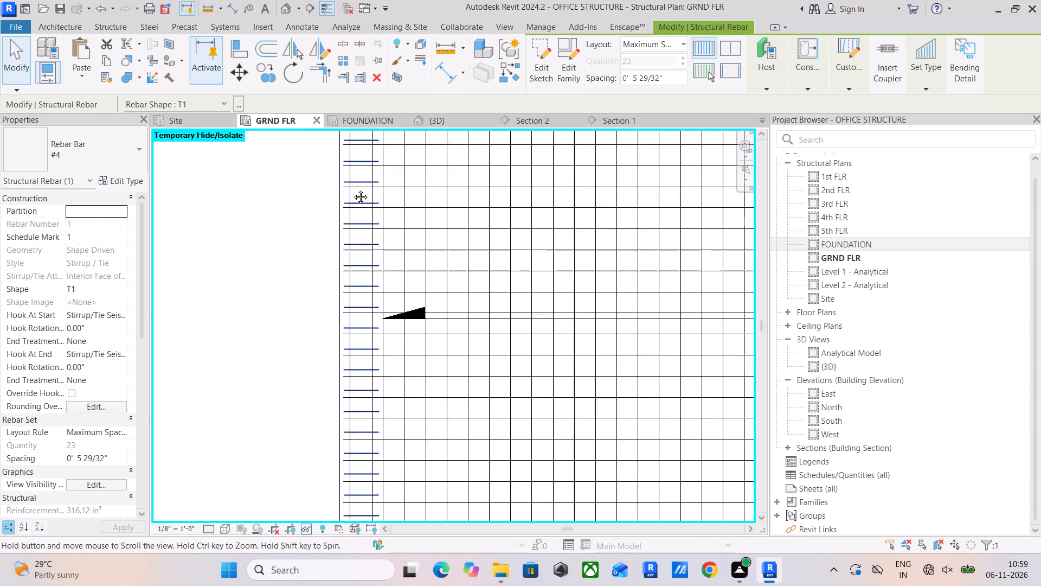
pyautogui.moveTo(352, 189); pyautogui.dragTo(355, 151, button='middle')
pyautogui.scroll(1, 351, 197)
pyautogui.moveTo(344, 411); pyautogui.dragTo(389, 201, button='middle')
pyautogui.scroll(5, 418, 301)
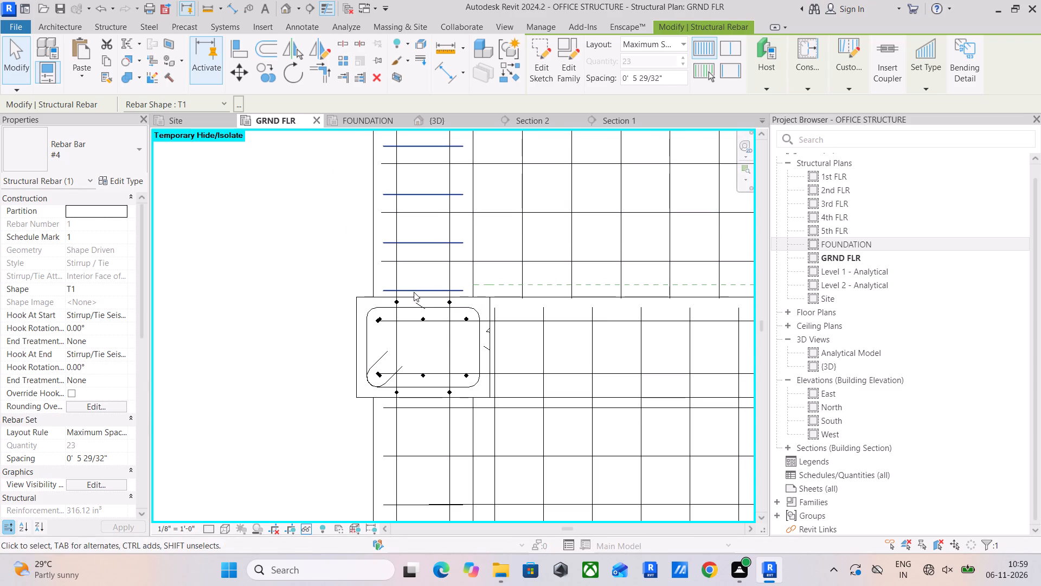
pyautogui.click(414, 292)
pyautogui.scroll(3, 418, 285)
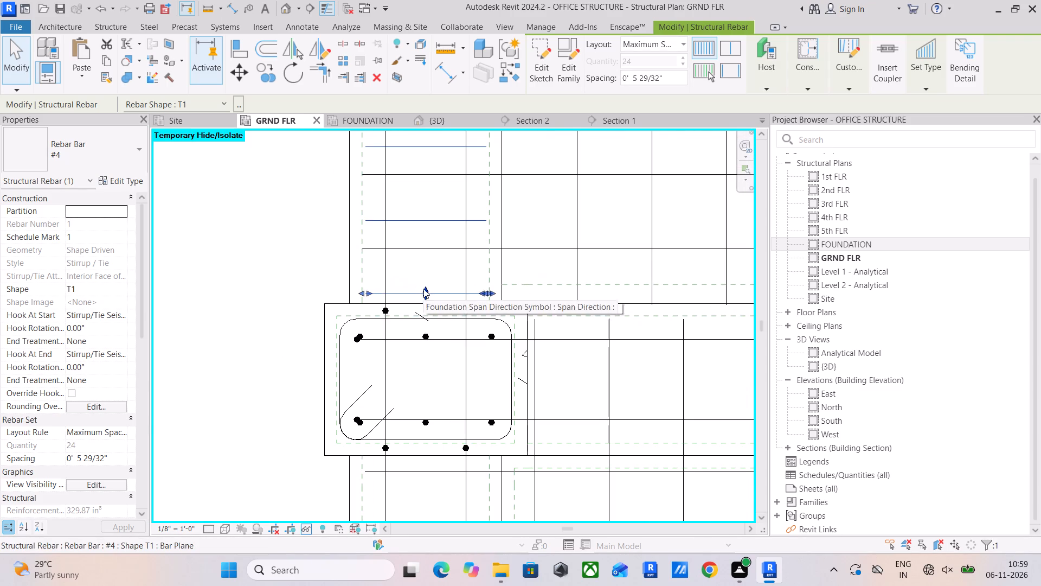
pyautogui.moveTo(423, 289); pyautogui.dragTo(427, 250)
# Shift the north start of the west beam's stirrup set south to line up with the first horizontal slab bar below the northwest corner column.
pyautogui.scroll(-3, 428, 249)
pyautogui.moveTo(430, 247); pyautogui.dragTo(433, 403, button='middle')
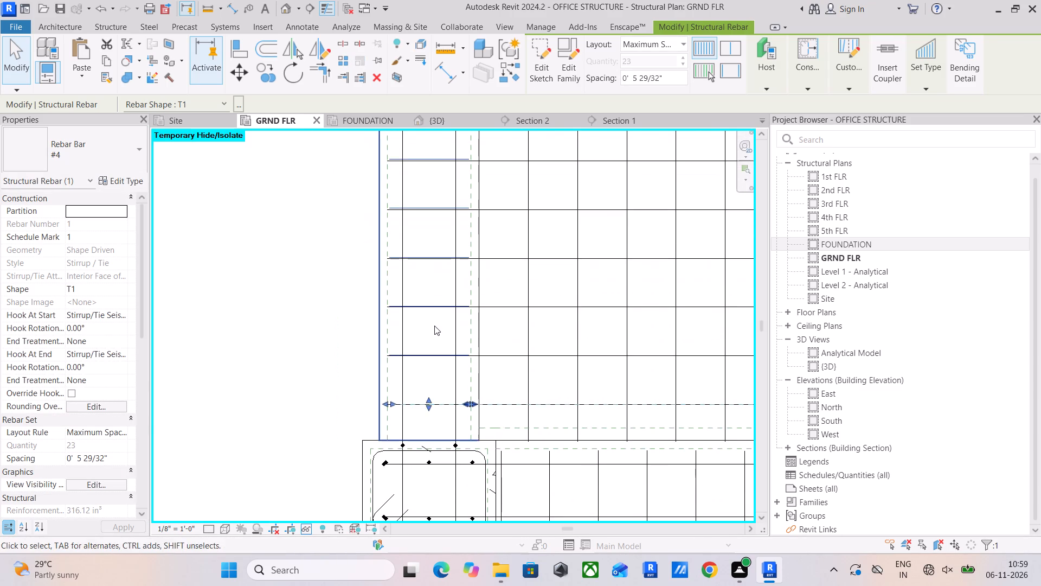
pyautogui.click(434, 326)
pyautogui.scroll(-6, 434, 326)
pyautogui.moveTo(438, 319); pyautogui.dragTo(444, 545, button='middle')
pyautogui.moveTo(434, 321); pyautogui.dragTo(430, 526, button='middle')
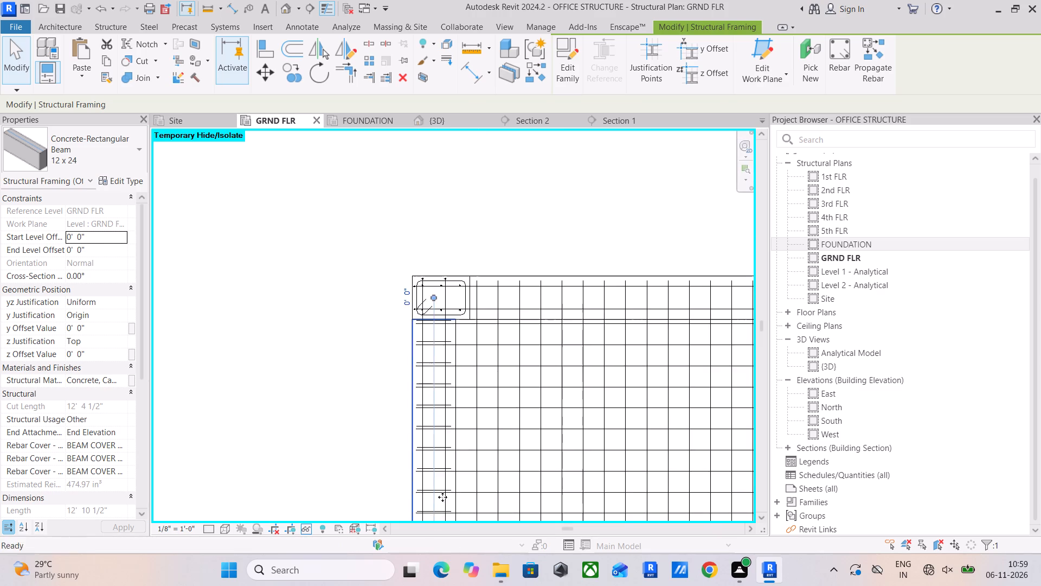
pyautogui.scroll(11, 432, 290)
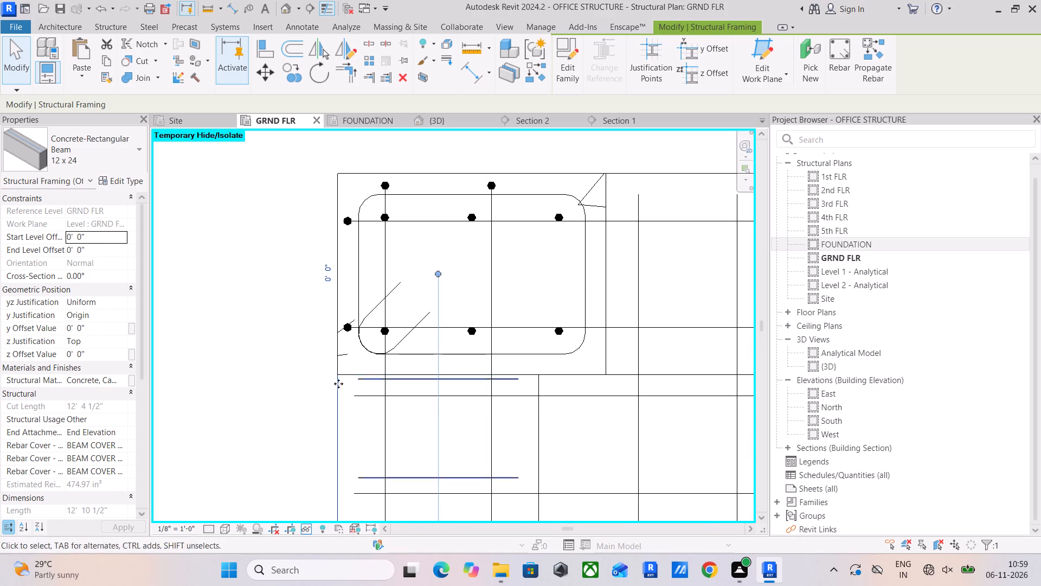
pyautogui.click(385, 384)
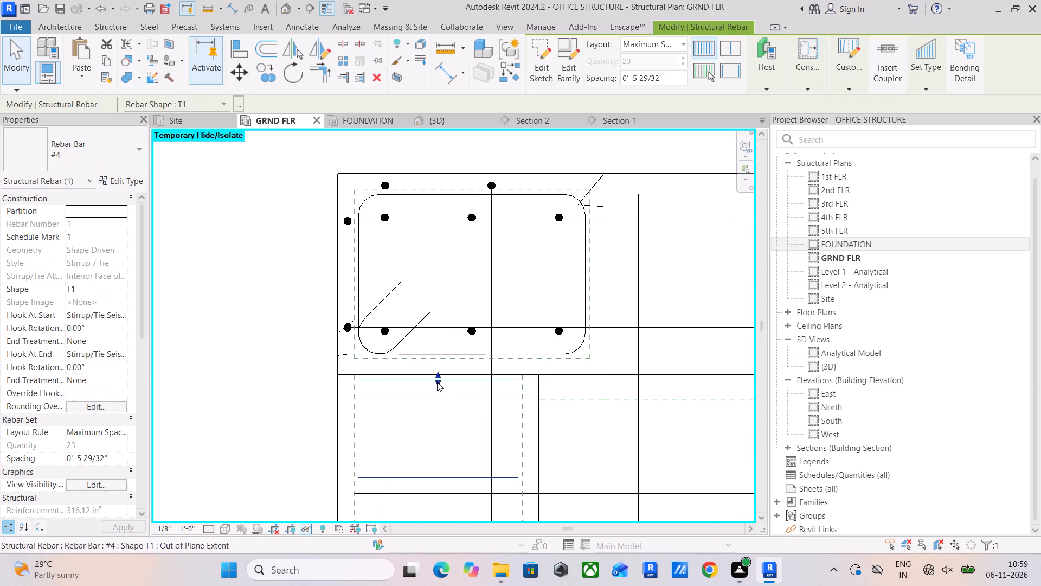
pyautogui.moveTo(437, 382); pyautogui.dragTo(437, 393)
pyautogui.scroll(-5, 327, 398)
pyautogui.moveTo(327, 398); pyautogui.dragTo(309, 304, button='middle')
pyautogui.click(273, 314)
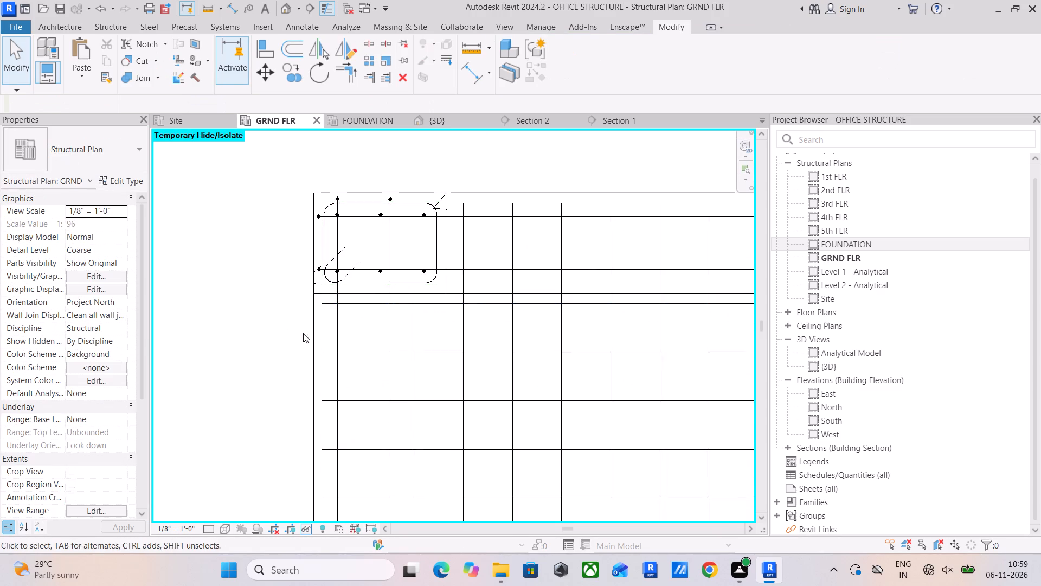
# Shift the west start of the northwest bay's vertical #4 slab bars west to line up with the first vertical bar of the slab to the south.
pyautogui.scroll(-1, 353, 335)
pyautogui.scroll(-3, 416, 311)
pyautogui.moveTo(453, 317); pyautogui.dragTo(320, 293, button='middle')
pyautogui.scroll(-2, 342, 295)
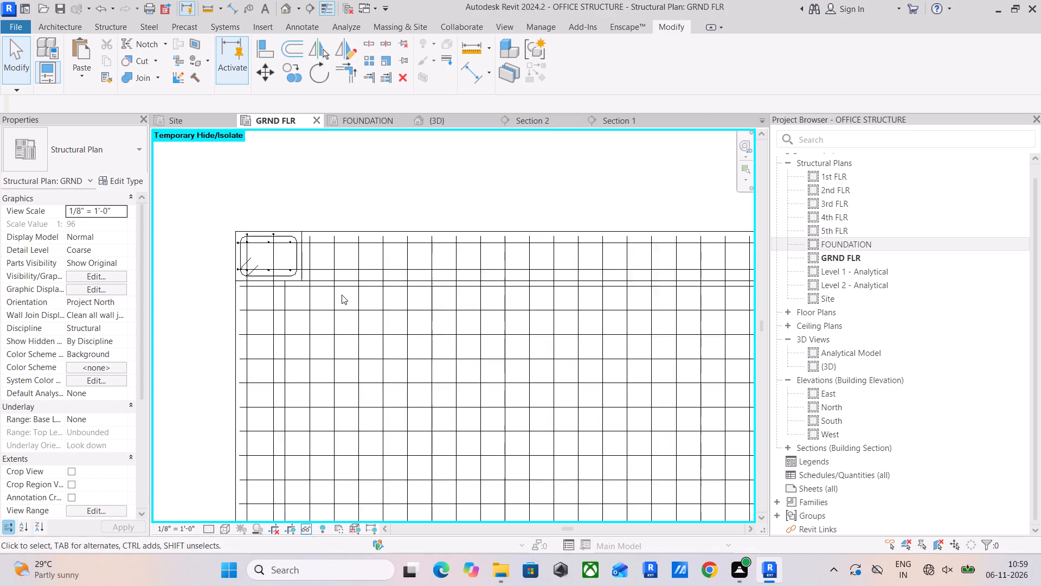
pyautogui.scroll(-6, 342, 295)
pyautogui.moveTo(406, 306); pyautogui.dragTo(322, 200, button='middle')
pyautogui.scroll(-2, 448, 281)
pyautogui.moveTo(452, 273); pyautogui.dragTo(438, 214, button='middle')
pyautogui.scroll(6, 245, 310)
pyautogui.scroll(9, 363, 320)
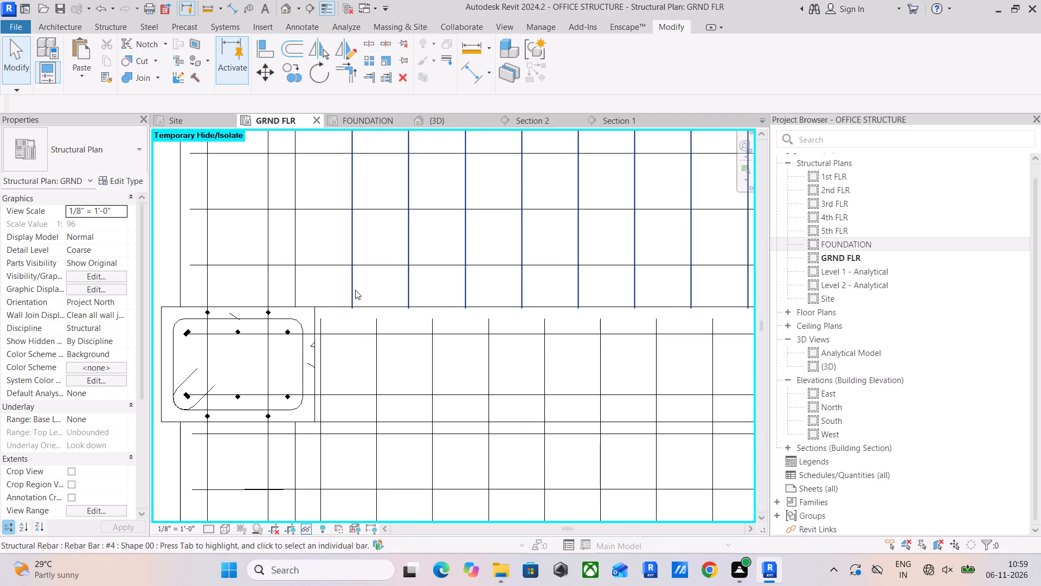
pyautogui.click(354, 282)
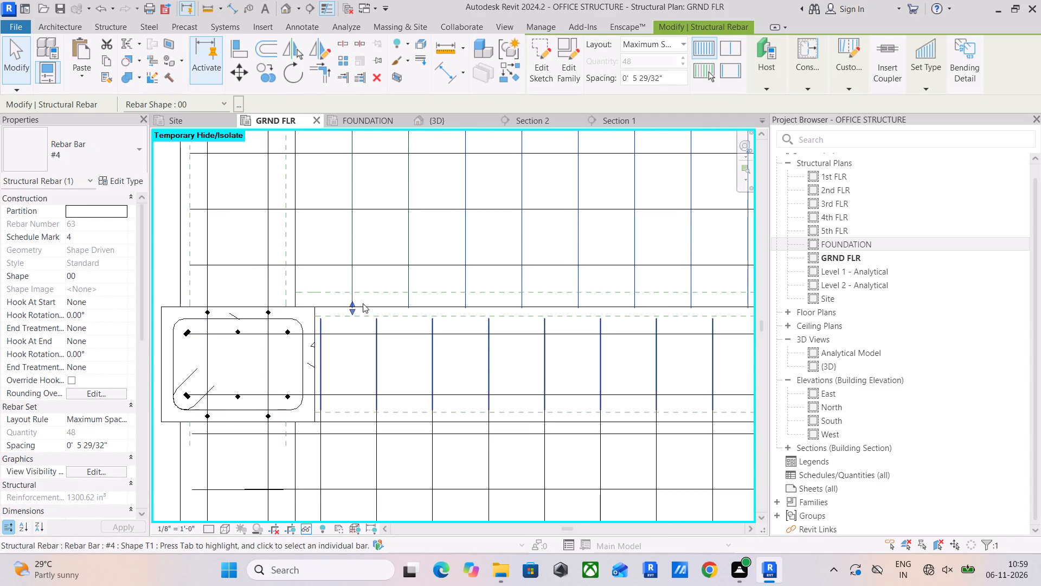
pyautogui.scroll(-2, 363, 303)
pyautogui.moveTo(363, 310); pyautogui.dragTo(351, 366, button='middle')
pyautogui.moveTo(311, 253); pyautogui.dragTo(300, 344, button='middle')
pyautogui.scroll(-5, 307, 328)
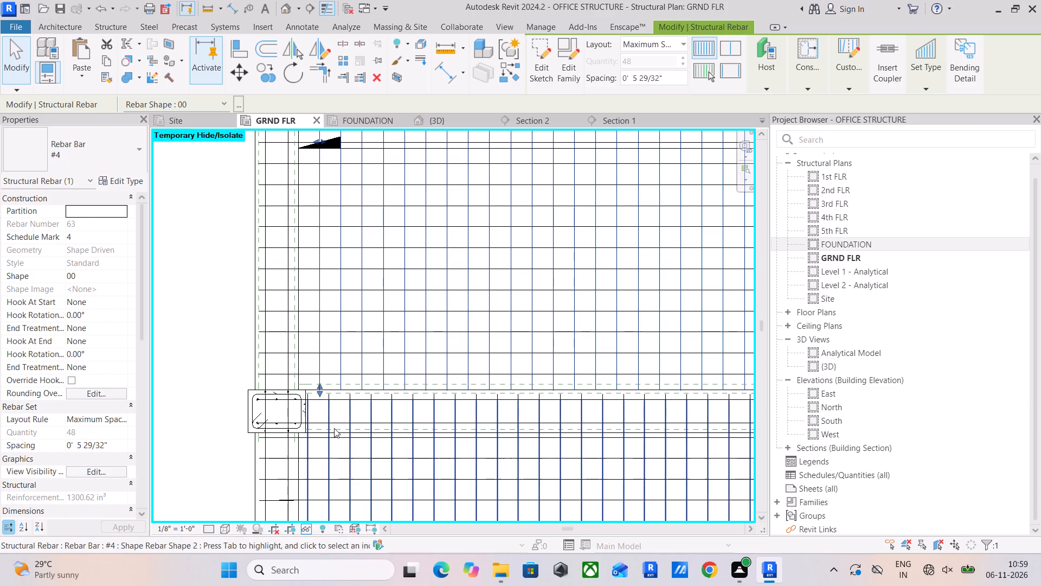
pyautogui.moveTo(320, 216); pyautogui.dragTo(320, 268, button='middle')
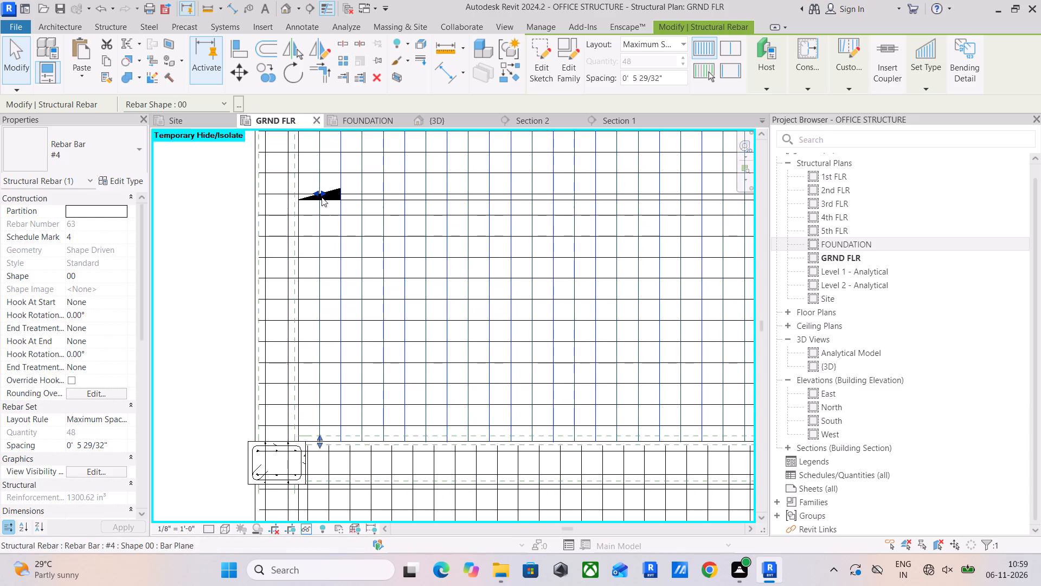
pyautogui.moveTo(322, 192); pyautogui.dragTo(327, 193)
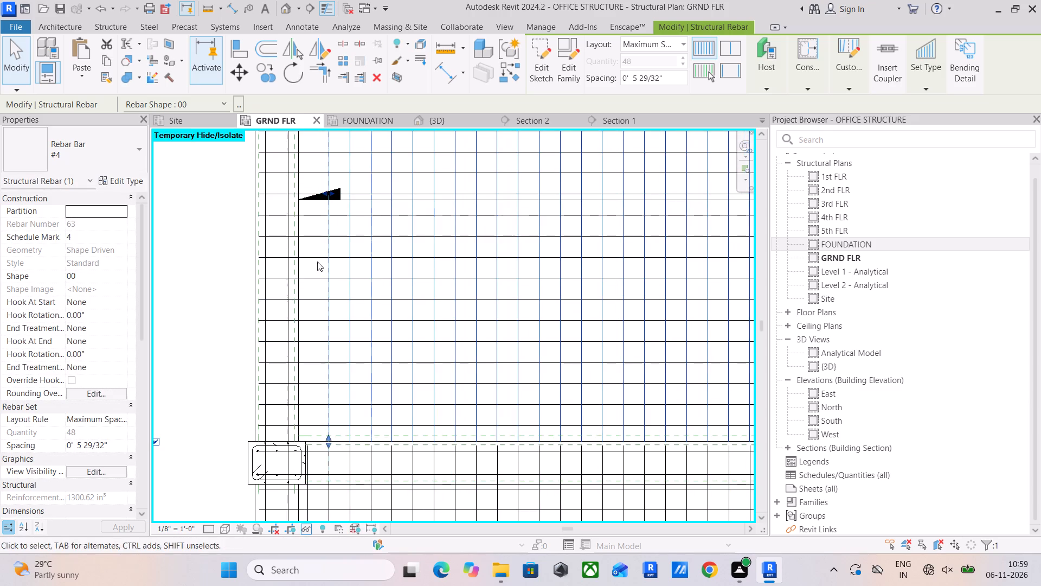
pyautogui.moveTo(325, 194); pyautogui.dragTo(310, 194)
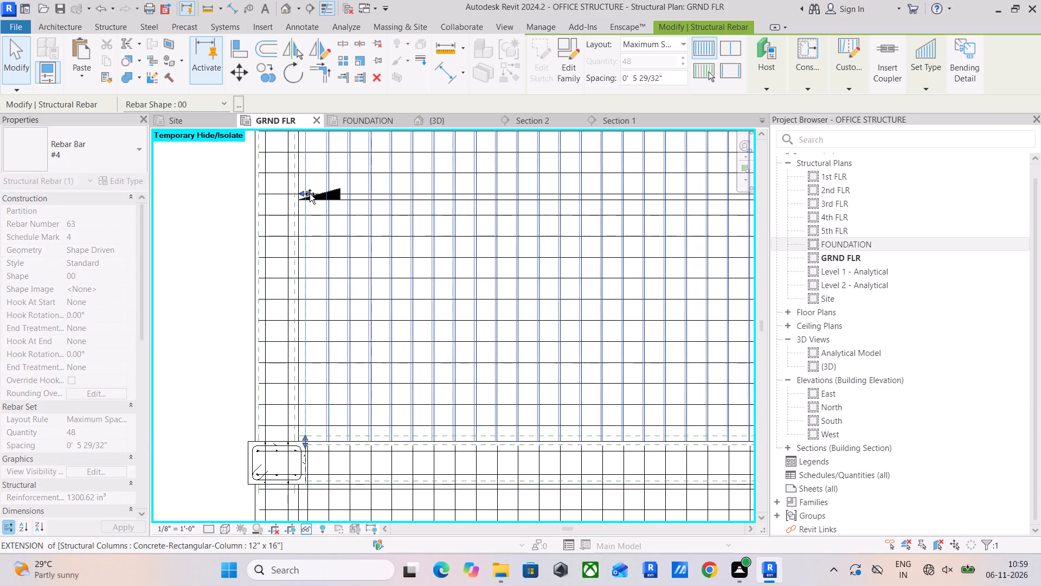
pyautogui.moveTo(310, 194); pyautogui.dragTo(313, 195)
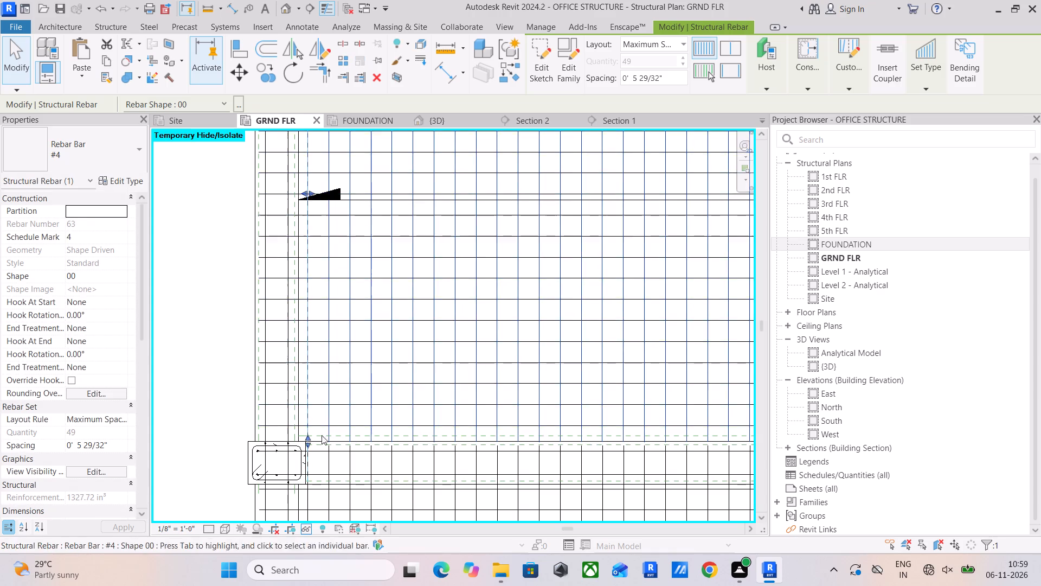
pyautogui.scroll(5, 320, 436)
pyautogui.moveTo(320, 436); pyautogui.dragTo(320, 355, button='middle')
pyautogui.click(319, 316)
# Extend the south ends of the northwest bay's vertical #4 slab bars into the beam along the bay's south edge.
pyautogui.scroll(-5, 319, 316)
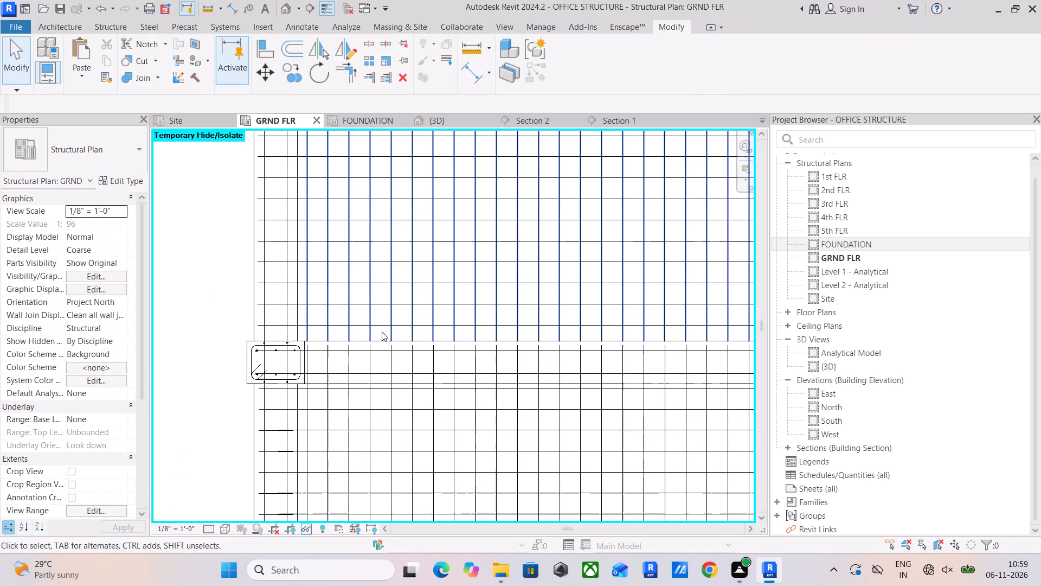
pyautogui.moveTo(408, 334); pyautogui.dragTo(391, 346, button='middle')
pyautogui.scroll(4, 313, 383)
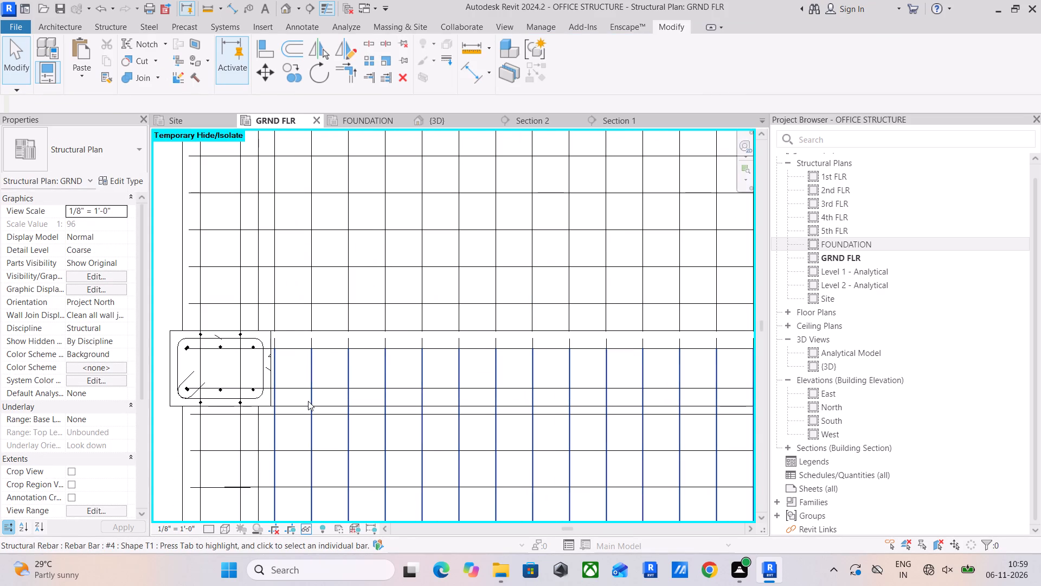
pyautogui.click(309, 312)
pyautogui.scroll(4, 312, 345)
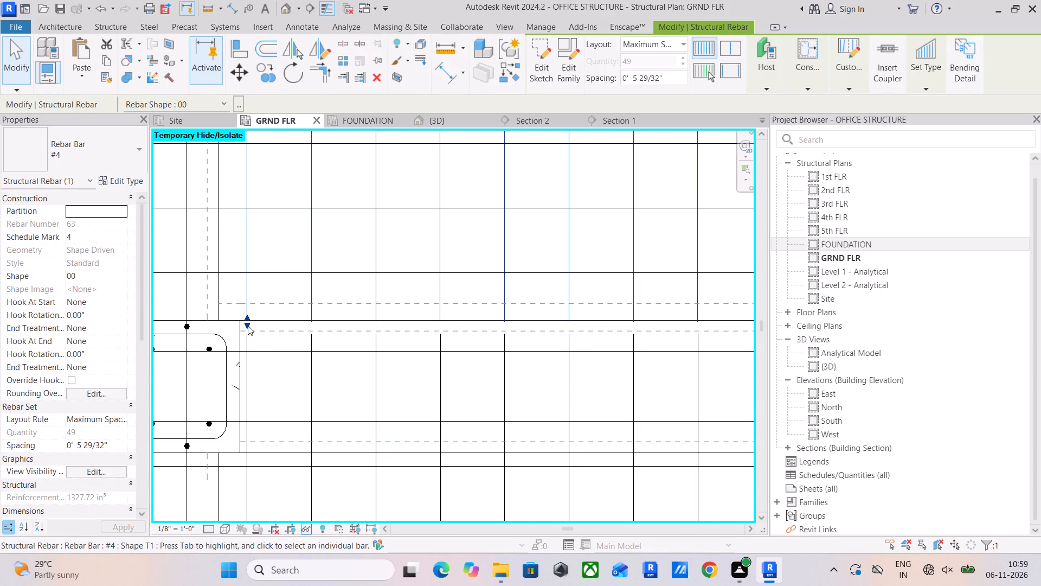
pyautogui.moveTo(247, 324); pyautogui.dragTo(246, 341)
pyautogui.scroll(-3, 316, 365)
pyautogui.click(288, 284)
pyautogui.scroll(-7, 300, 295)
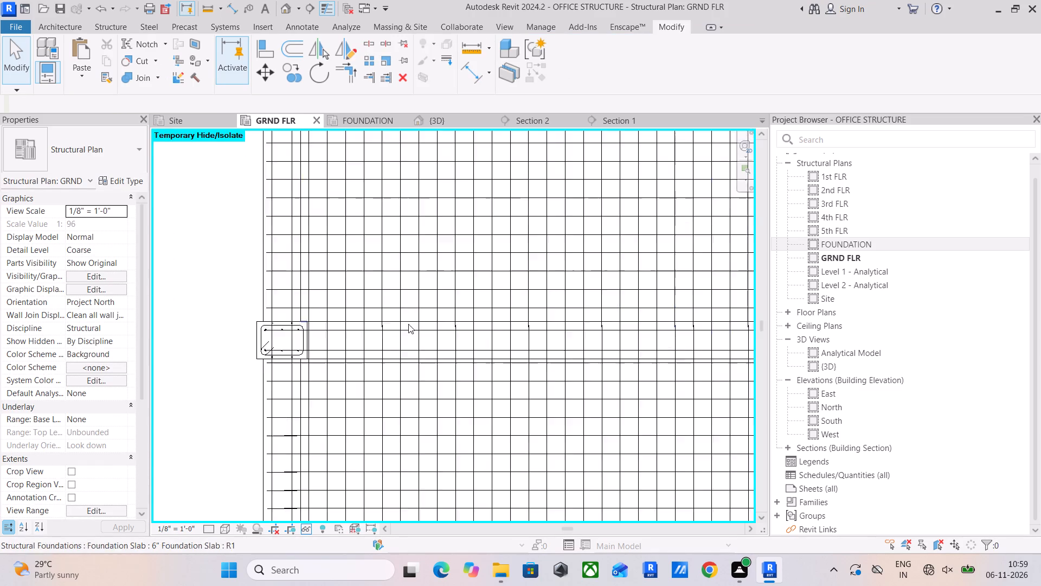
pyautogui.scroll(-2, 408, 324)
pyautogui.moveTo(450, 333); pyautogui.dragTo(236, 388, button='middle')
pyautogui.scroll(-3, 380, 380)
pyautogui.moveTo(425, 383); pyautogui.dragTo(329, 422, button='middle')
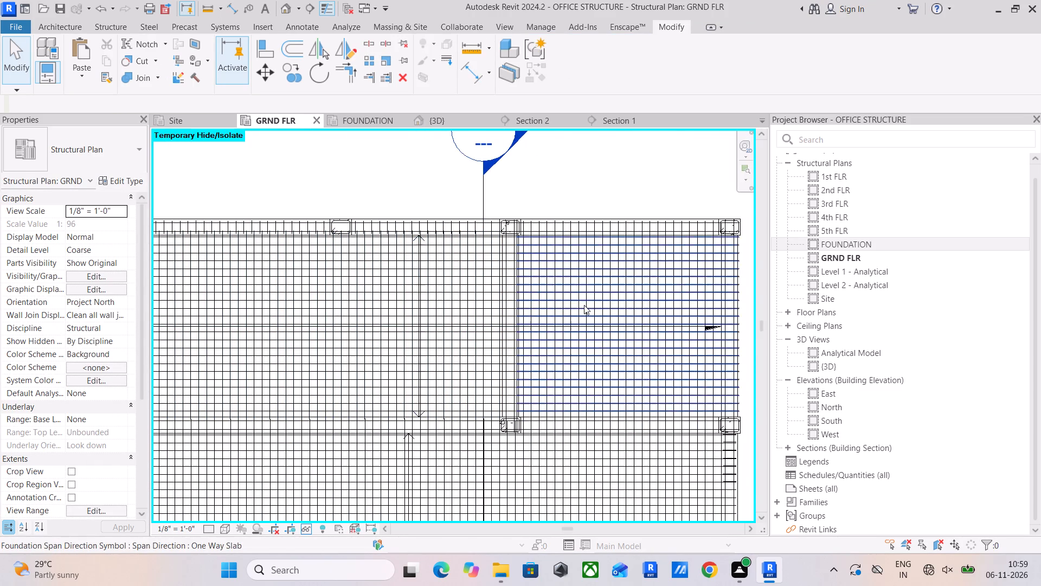
# Delete the northeast bay's vertical and horizontal #4 slab bar sets.
pyautogui.scroll(10, 576, 300)
pyautogui.moveTo(573, 262); pyautogui.dragTo(559, 282)
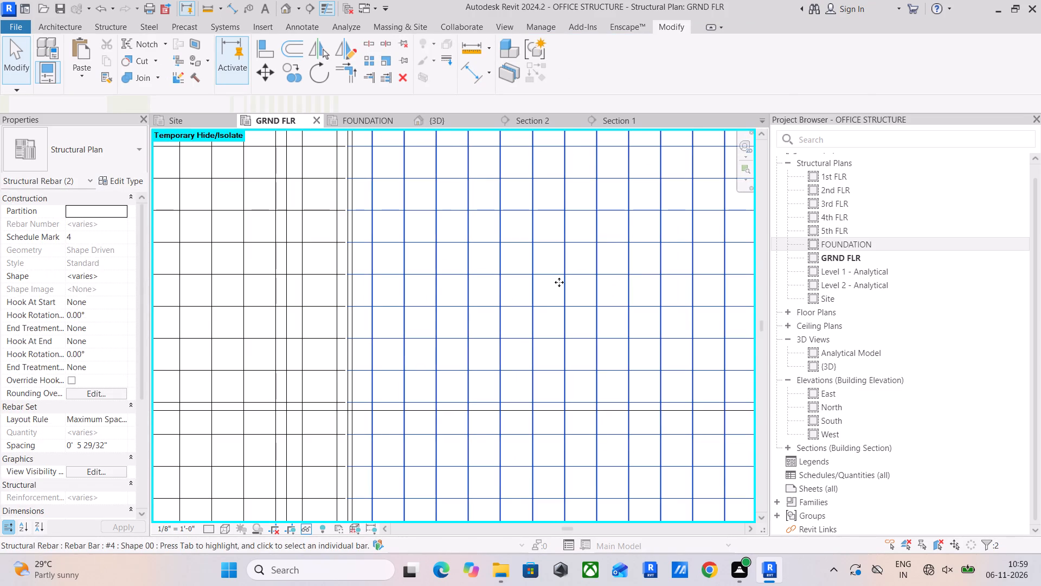
pyautogui.press('Delete')
pyautogui.scroll(-9, 559, 285)
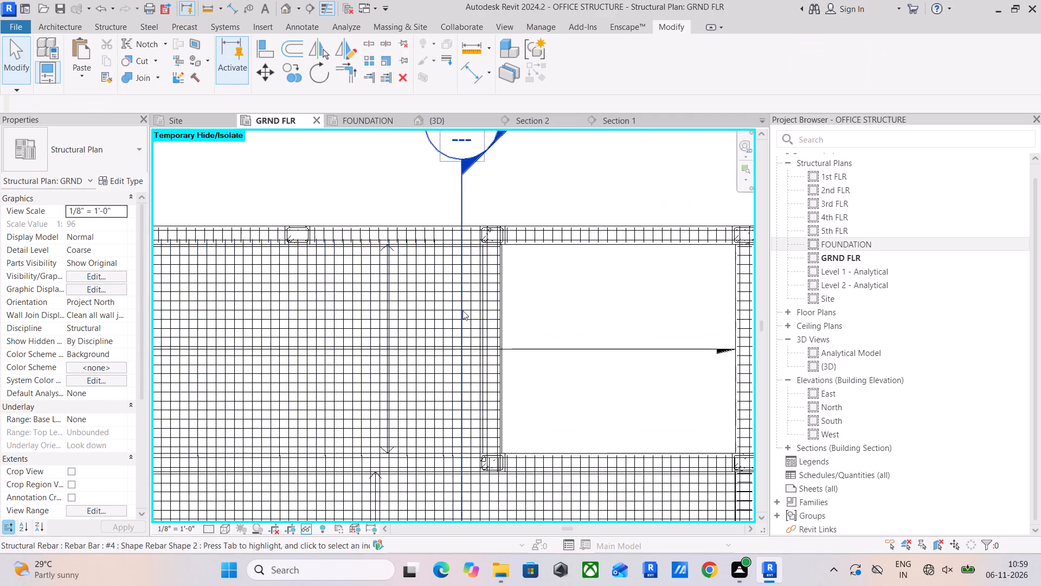
# Copy both #4 slab bar sets of the adjoining bay to the west into the northeast bay, from column-beam corner to matching corner.
pyautogui.scroll(8, 458, 303)
pyautogui.moveTo(471, 271); pyautogui.dragTo(445, 297)
pyautogui.scroll(-9, 445, 297)
pyautogui.scroll(3, 487, 226)
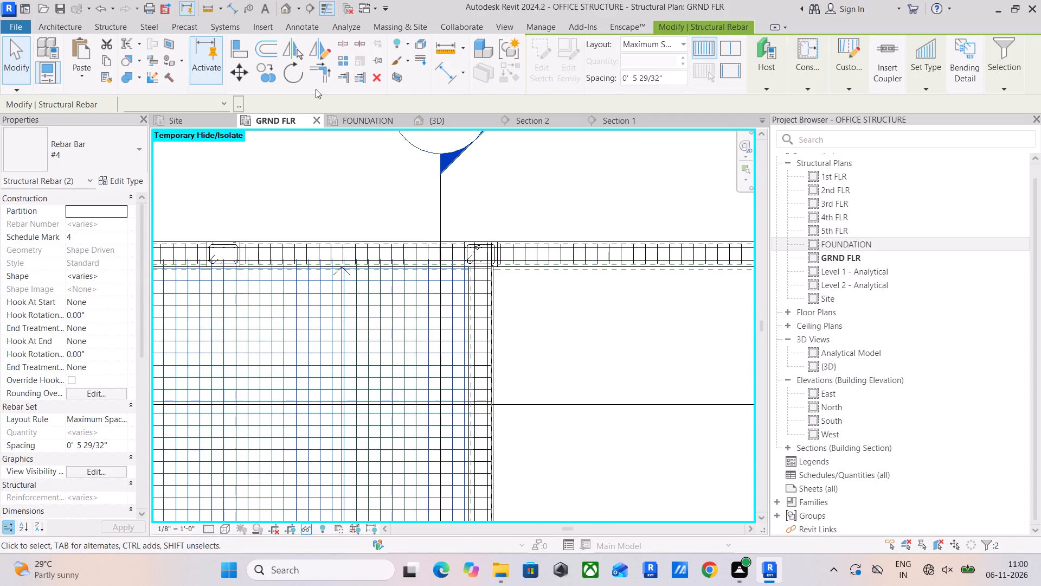
pyautogui.click(263, 75)
pyautogui.scroll(16, 486, 242)
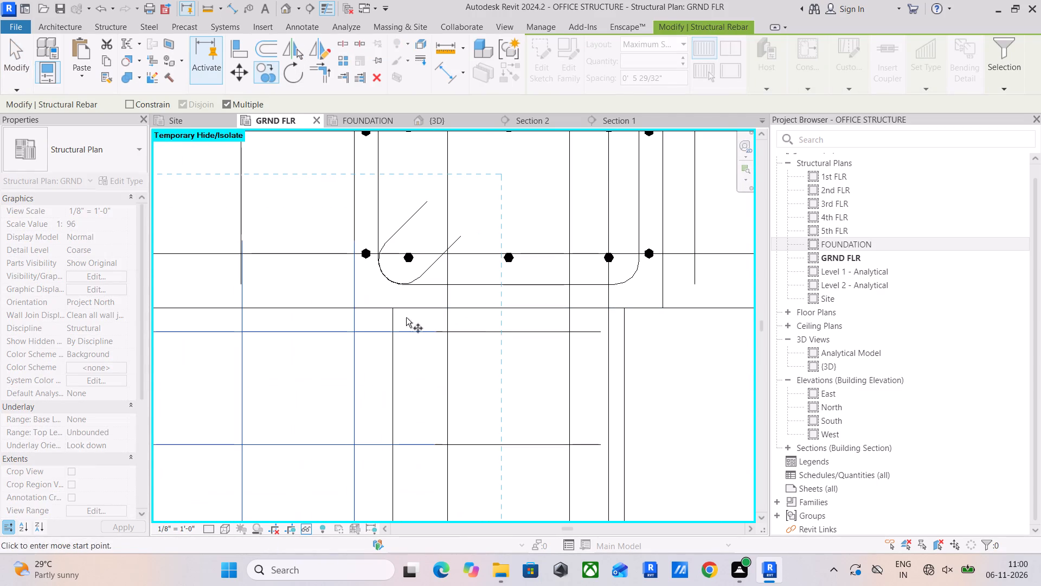
pyautogui.click(392, 308)
pyautogui.scroll(-5, 499, 317)
pyautogui.moveTo(568, 310); pyautogui.dragTo(145, 328, button='middle')
pyautogui.scroll(-4, 608, 334)
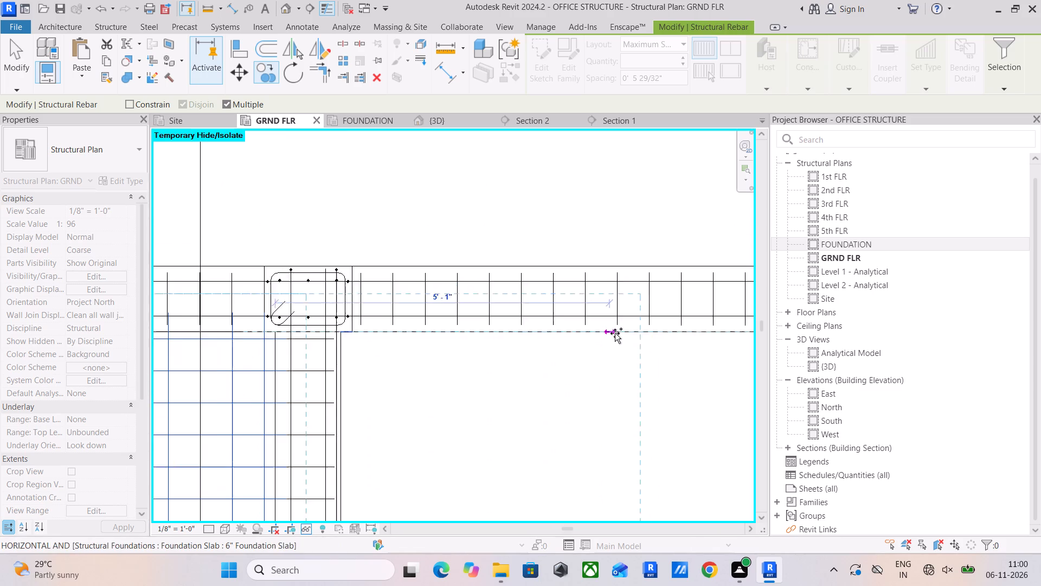
pyautogui.moveTo(619, 332); pyautogui.dragTo(166, 336, button='middle')
pyautogui.scroll(5, 581, 317)
pyautogui.moveTo(600, 326); pyautogui.dragTo(250, 319, button='middle')
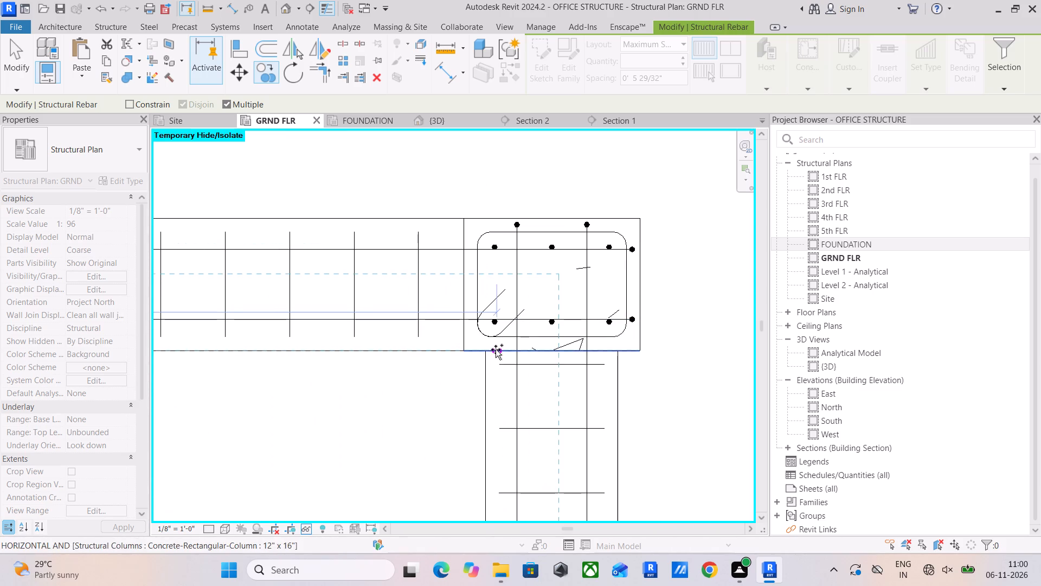
pyautogui.click(487, 351)
pyautogui.scroll(-7, 396, 357)
pyautogui.moveTo(420, 357); pyautogui.dragTo(517, 354, button='middle')
pyautogui.scroll(-5, 484, 349)
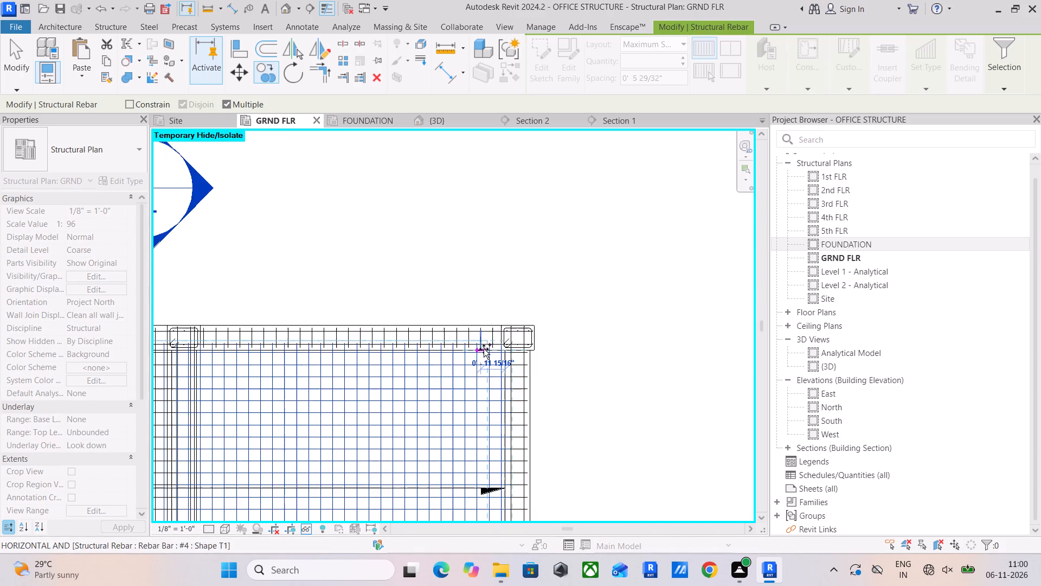
pyautogui.moveTo(484, 349); pyautogui.dragTo(674, 310, button='middle')
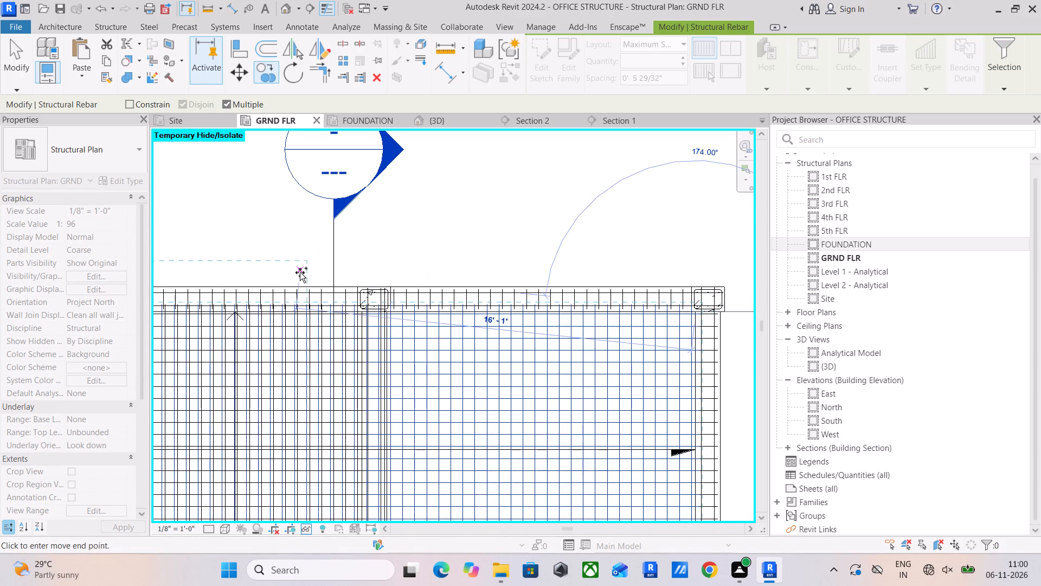
pyautogui.press('Escape')
pyautogui.press('Escape')
# Pull the west start of the copied vertical #4 bars east to line up with the north beam's first stirrup past the bay's northwest column.
pyautogui.scroll(3, 425, 383)
pyautogui.click(395, 377)
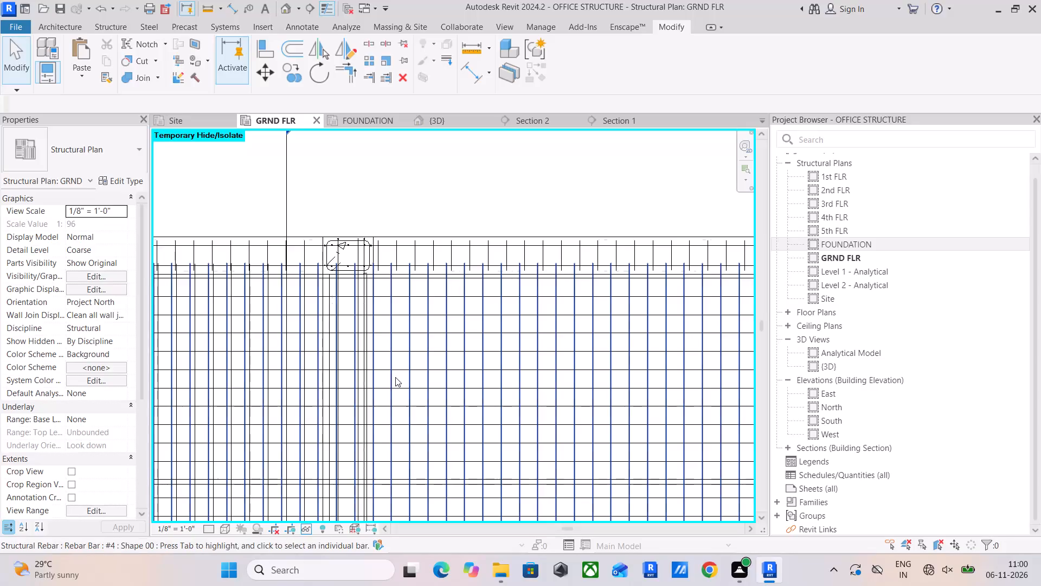
pyautogui.scroll(-11, 393, 375)
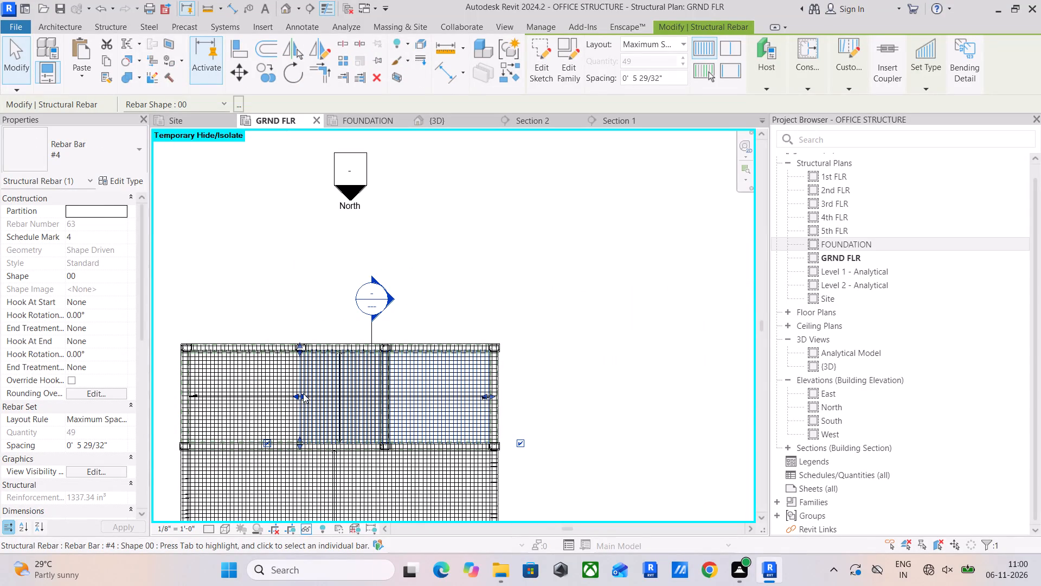
pyautogui.moveTo(302, 394); pyautogui.dragTo(398, 394)
pyautogui.scroll(11, 407, 346)
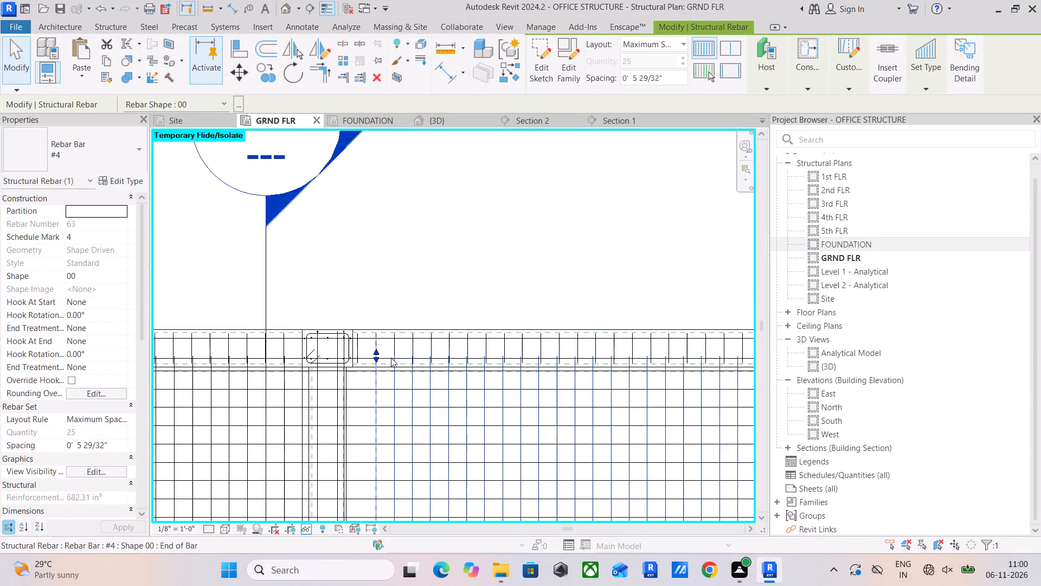
pyautogui.scroll(5, 389, 365)
pyautogui.moveTo(388, 346); pyautogui.dragTo(402, 212, button='middle')
pyautogui.moveTo(428, 260); pyautogui.dragTo(427, 190, button='middle')
pyautogui.scroll(1, 414, 275)
pyautogui.moveTo(415, 276); pyautogui.dragTo(420, 231, button='middle')
pyautogui.scroll(-4, 387, 329)
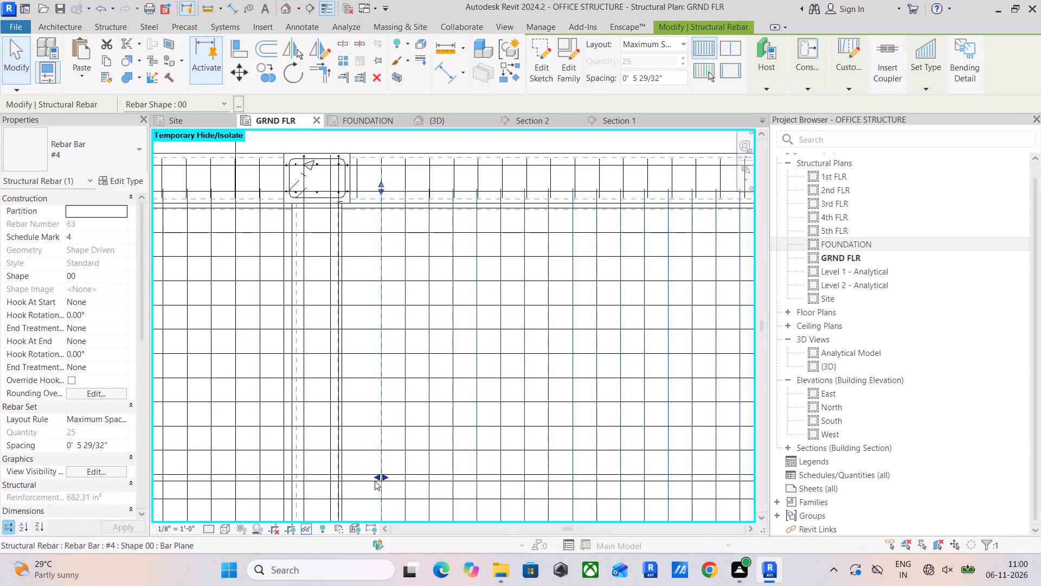
pyautogui.moveTo(375, 475); pyautogui.dragTo(358, 484)
# Shift the east end of the northeast bay's vertical #4 bars west to line up with the last north-beam stirrup before the corner column.
pyautogui.scroll(-3, 401, 439)
pyautogui.moveTo(441, 425); pyautogui.dragTo(313, 433, button='middle')
pyautogui.moveTo(516, 385); pyautogui.dragTo(355, 389, button='middle')
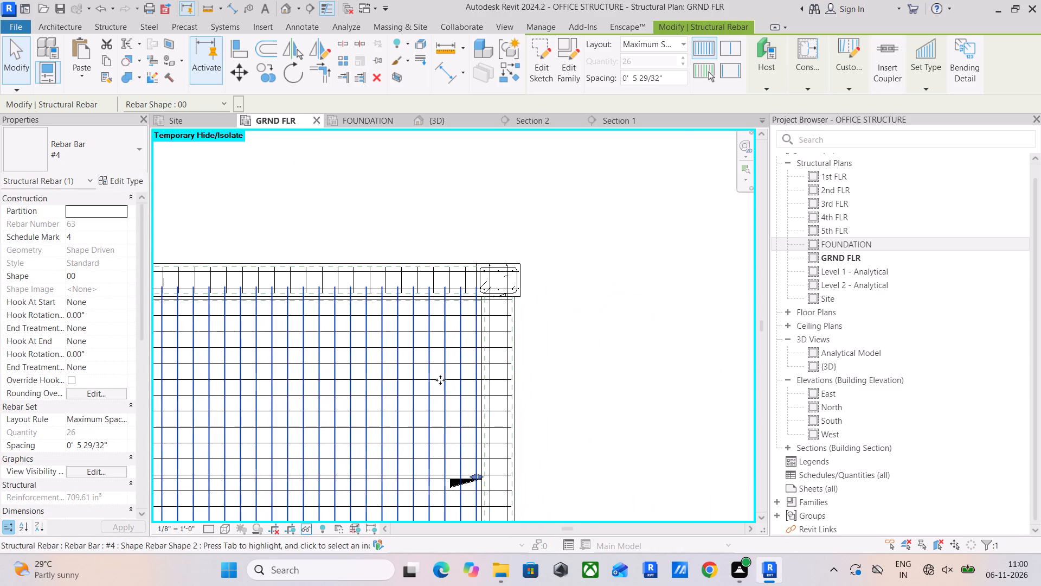
pyautogui.moveTo(482, 358); pyautogui.dragTo(464, 275, button='middle')
pyautogui.scroll(9, 462, 194)
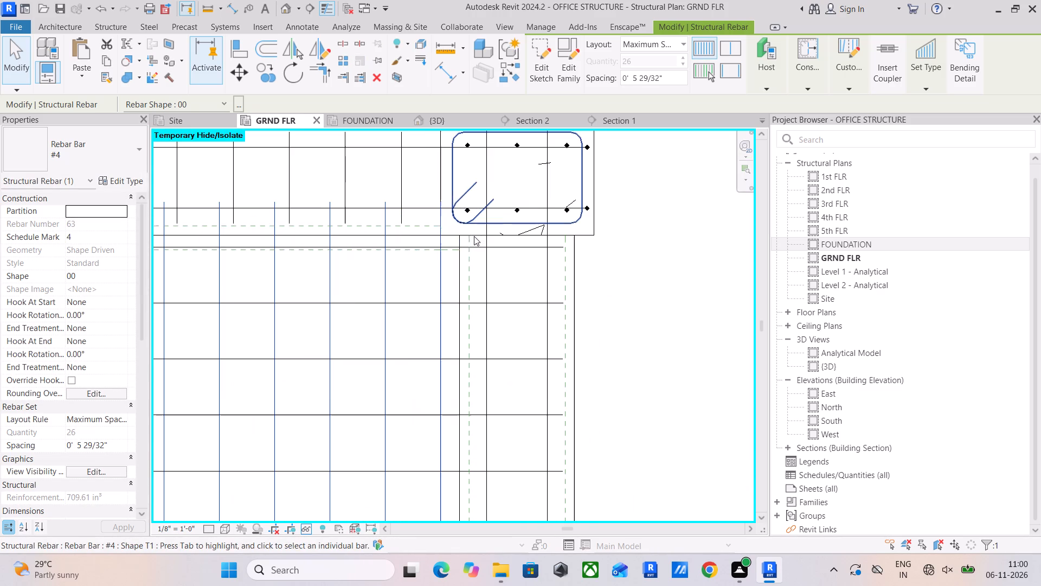
pyautogui.scroll(-4, 468, 330)
pyautogui.moveTo(468, 331); pyautogui.dragTo(480, 157, button='middle')
pyautogui.scroll(-1, 466, 339)
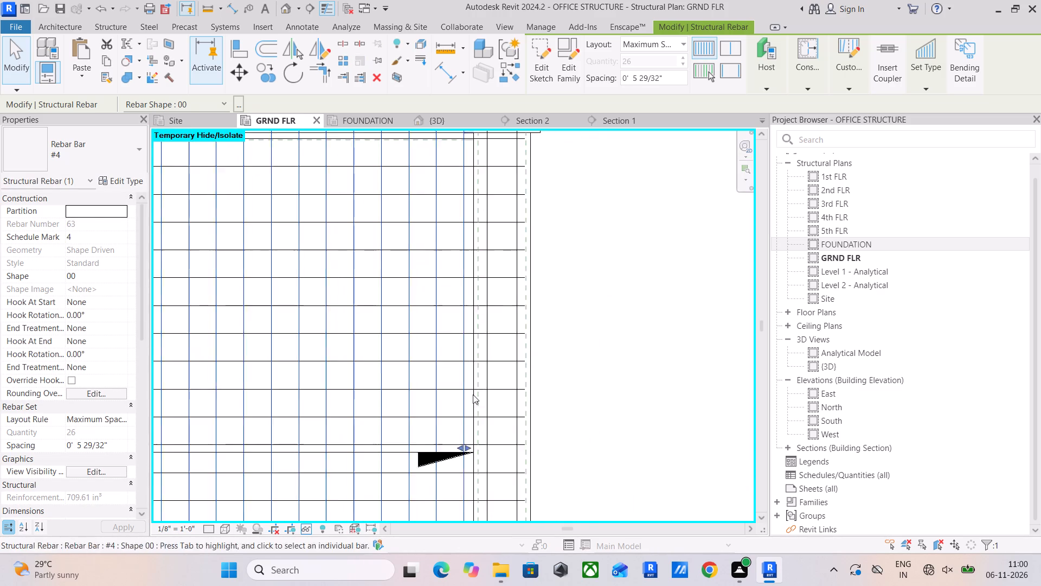
pyautogui.scroll(-2, 473, 394)
pyautogui.moveTo(464, 435); pyautogui.dragTo(455, 438)
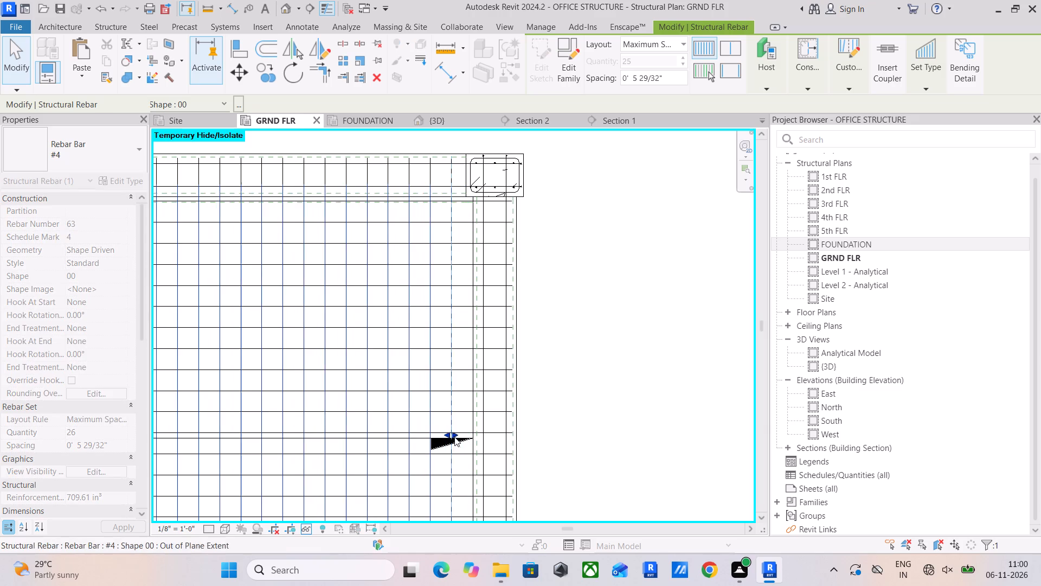
pyautogui.click(377, 177)
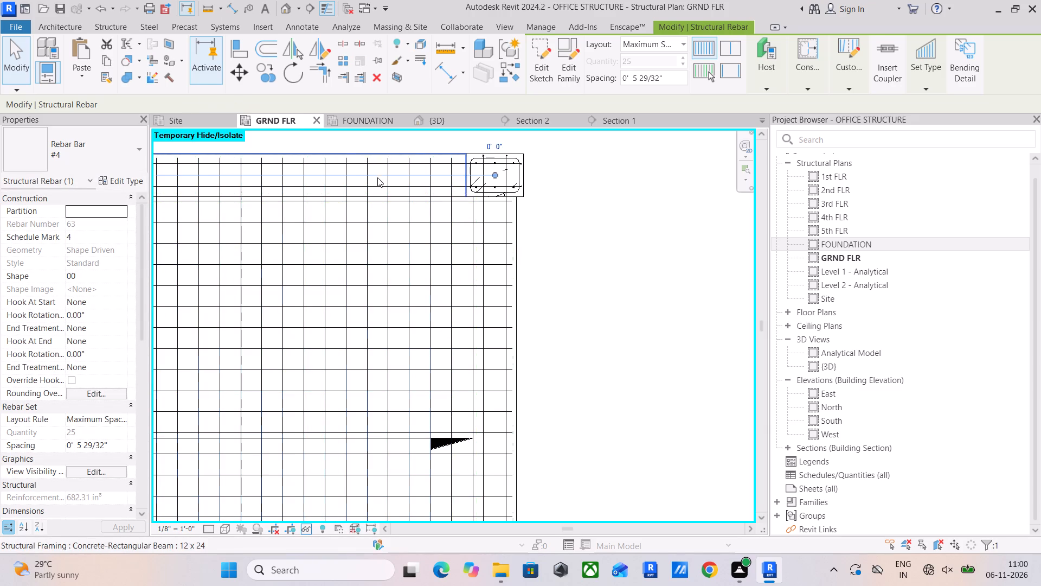
# Shorten the copied horizontal #4 bars by pulling their west ends east within the adjoining bay.
pyautogui.moveTo(364, 312); pyautogui.dragTo(458, 194, button='middle')
pyautogui.moveTo(470, 400); pyautogui.dragTo(517, 201, button='middle')
pyautogui.scroll(-4, 522, 296)
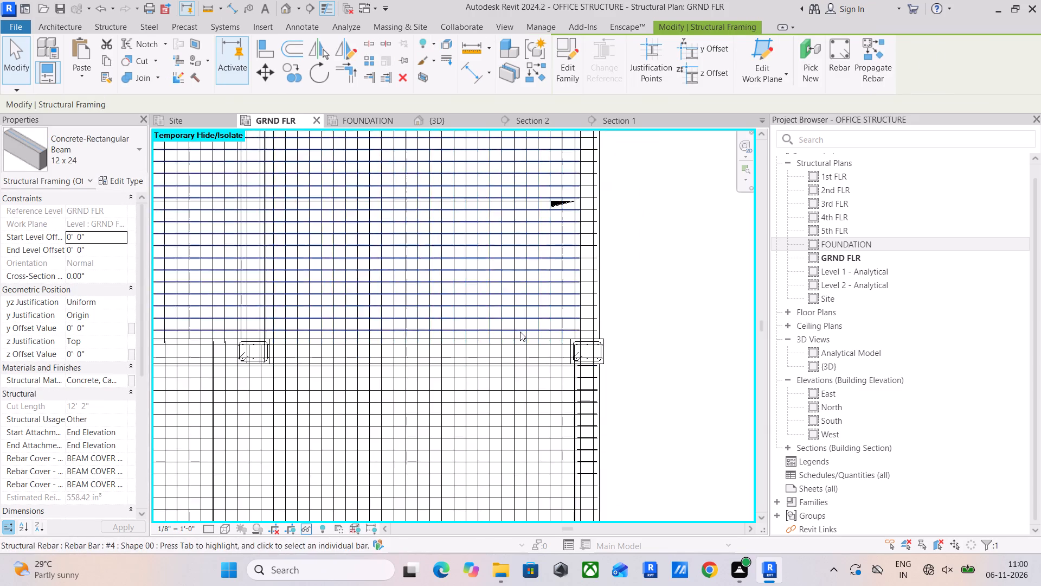
pyautogui.moveTo(402, 359); pyautogui.dragTo(421, 417, button='middle')
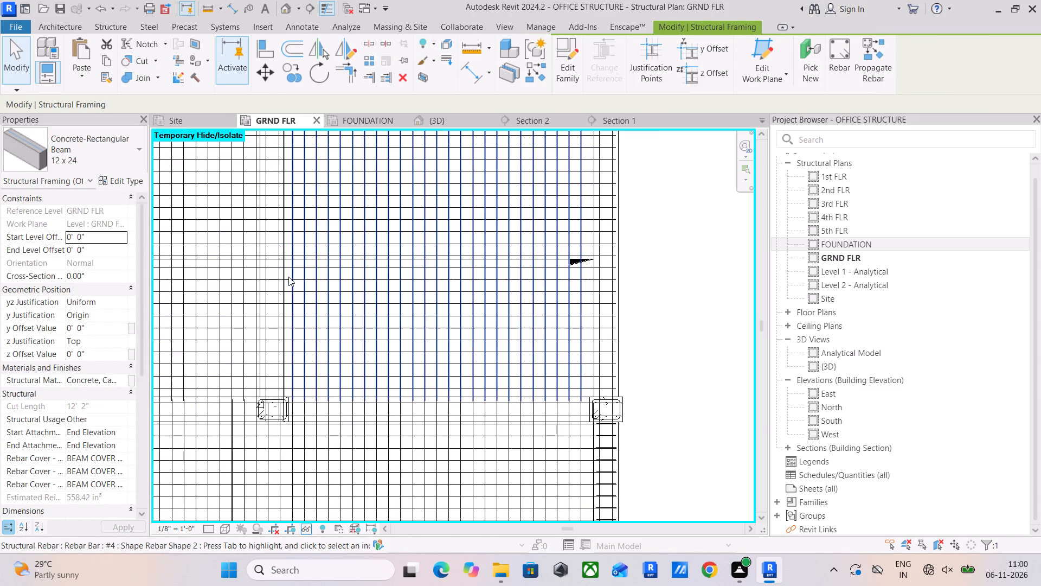
pyautogui.click(291, 275)
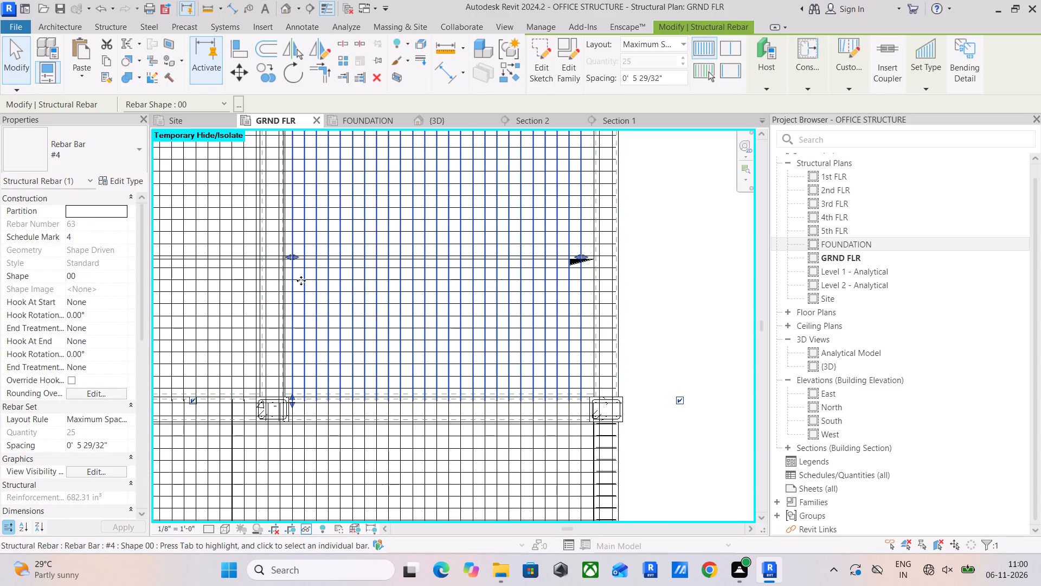
pyautogui.scroll(5, 300, 281)
pyautogui.click(300, 281)
pyautogui.scroll(-12, 298, 288)
pyautogui.moveTo(306, 300); pyautogui.dragTo(345, 348, button='middle')
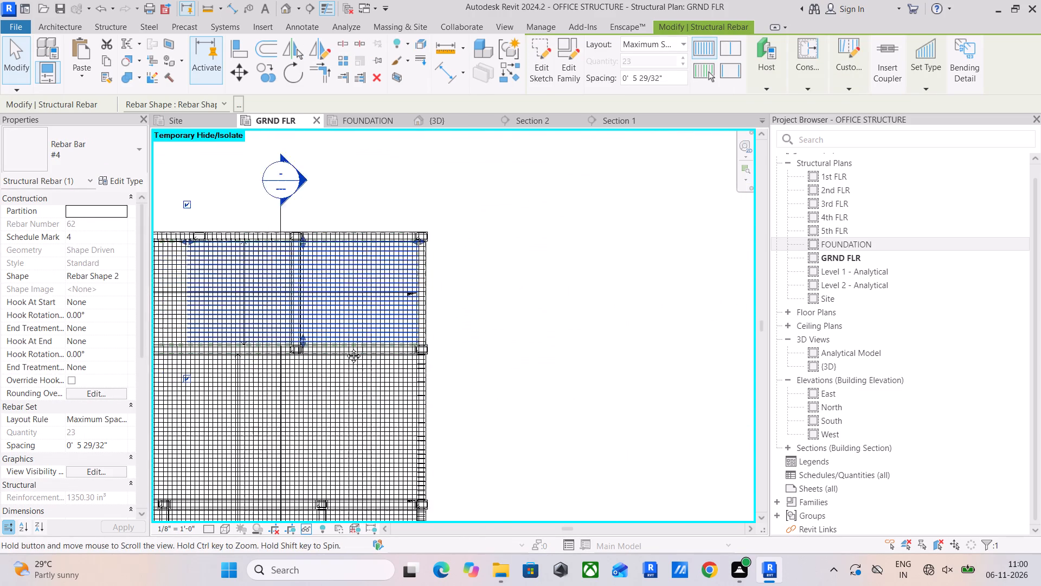
pyautogui.moveTo(345, 348); pyautogui.dragTo(367, 364, button='middle')
pyautogui.scroll(4, 273, 286)
pyautogui.moveTo(220, 295); pyautogui.dragTo(406, 311)
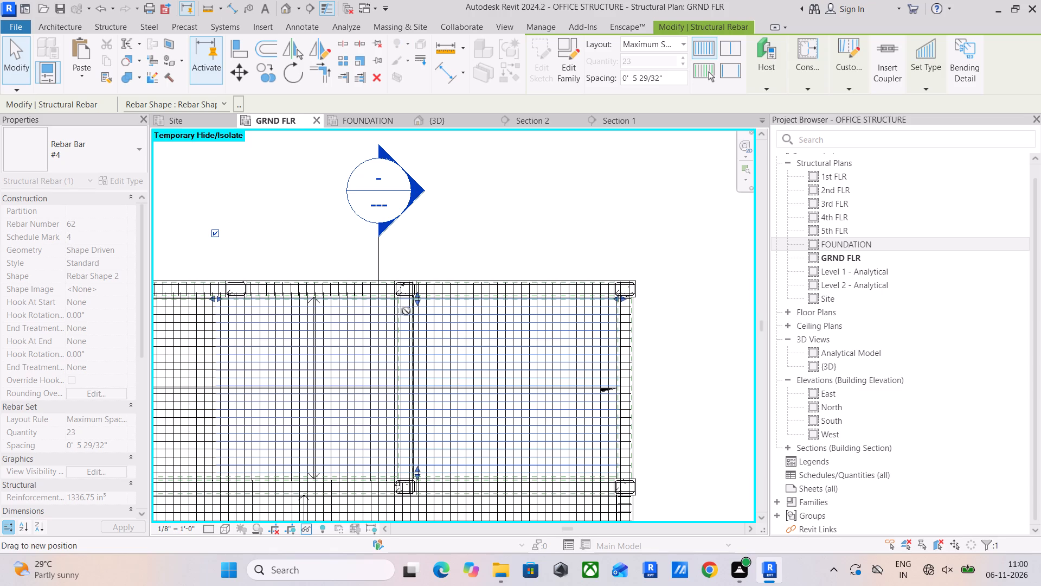
pyautogui.moveTo(406, 311); pyautogui.dragTo(243, 302)
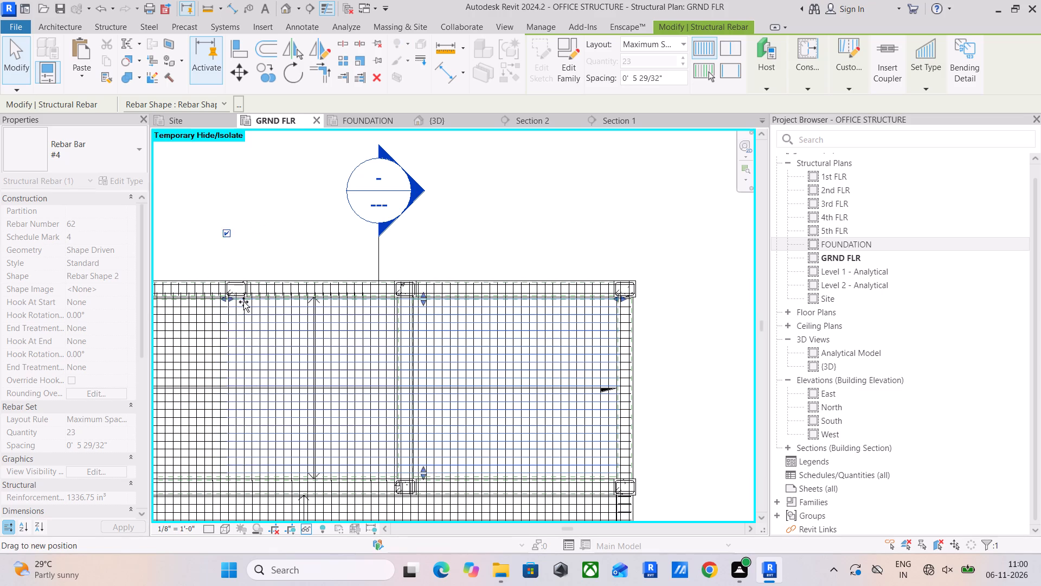
pyautogui.moveTo(243, 302); pyautogui.dragTo(273, 301)
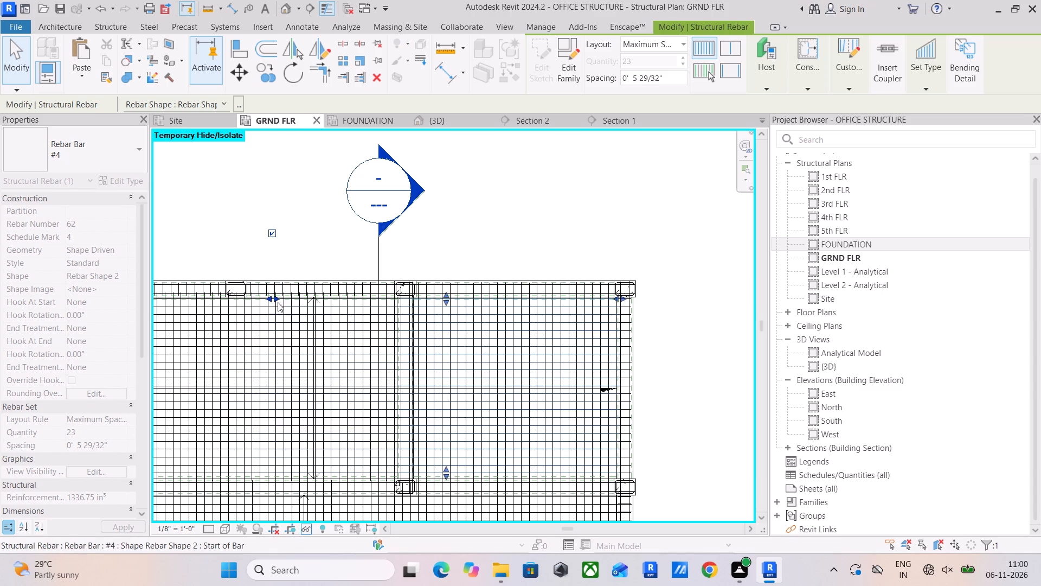
pyautogui.scroll(6, 281, 300)
pyautogui.moveTo(264, 297); pyautogui.dragTo(304, 297)
# Pull the east ends of the copied horizontal #4 bars west to shorten them to roughly the northeast bay's width.
pyautogui.scroll(-5, 317, 297)
pyautogui.moveTo(684, 300); pyautogui.dragTo(517, 300)
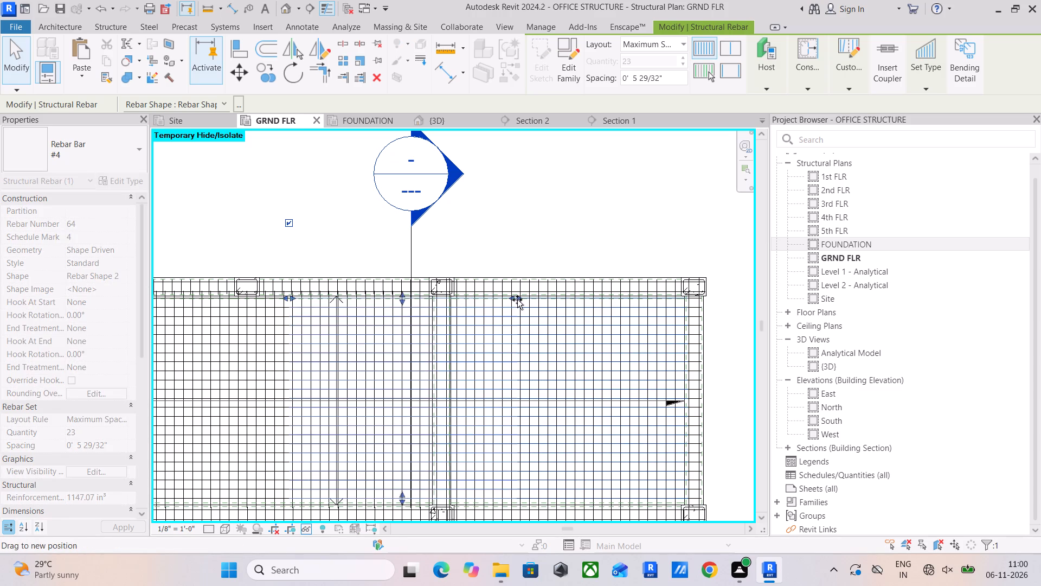
pyautogui.moveTo(517, 300); pyautogui.dragTo(541, 300)
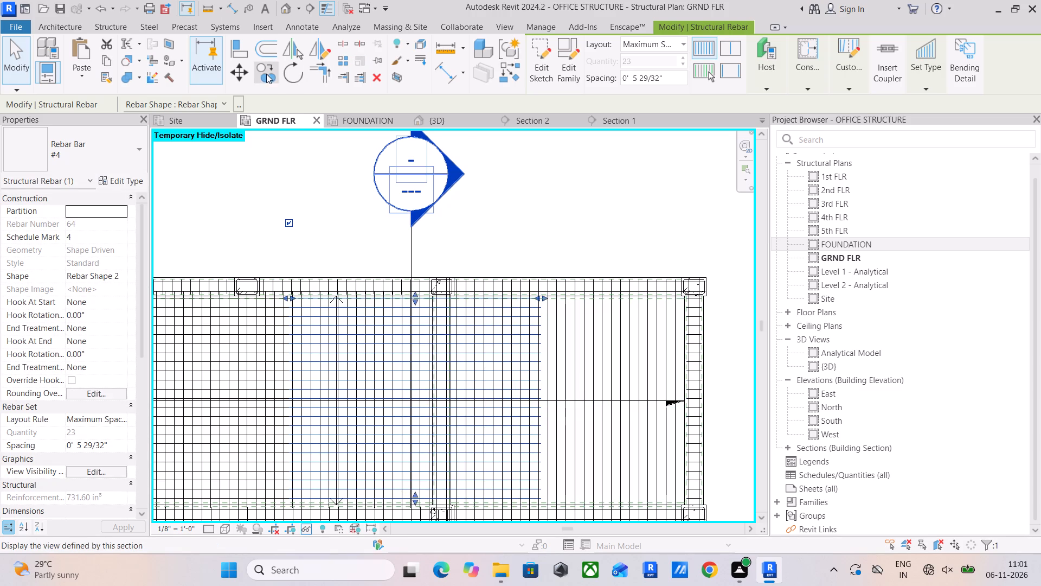
# Move the shortened horizontal #4 bars east so their east ends meet the west ends of the east beam's stirrups.
pyautogui.moveTo(240, 74); pyautogui.dragTo(243, 81)
pyautogui.scroll(10, 309, 294)
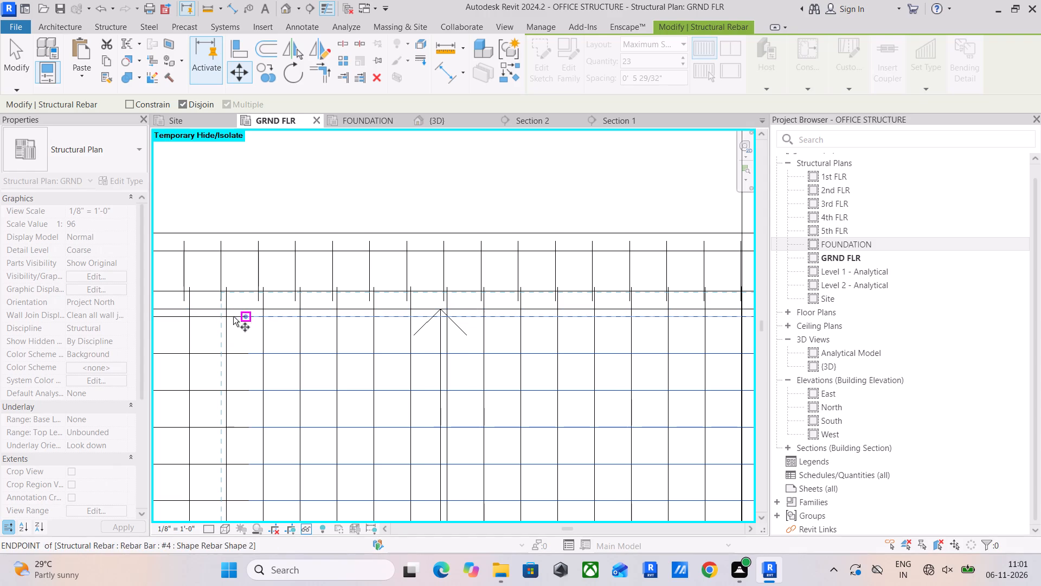
pyautogui.scroll(-4, 538, 322)
pyautogui.moveTo(563, 317); pyautogui.dragTo(205, 317, button='middle')
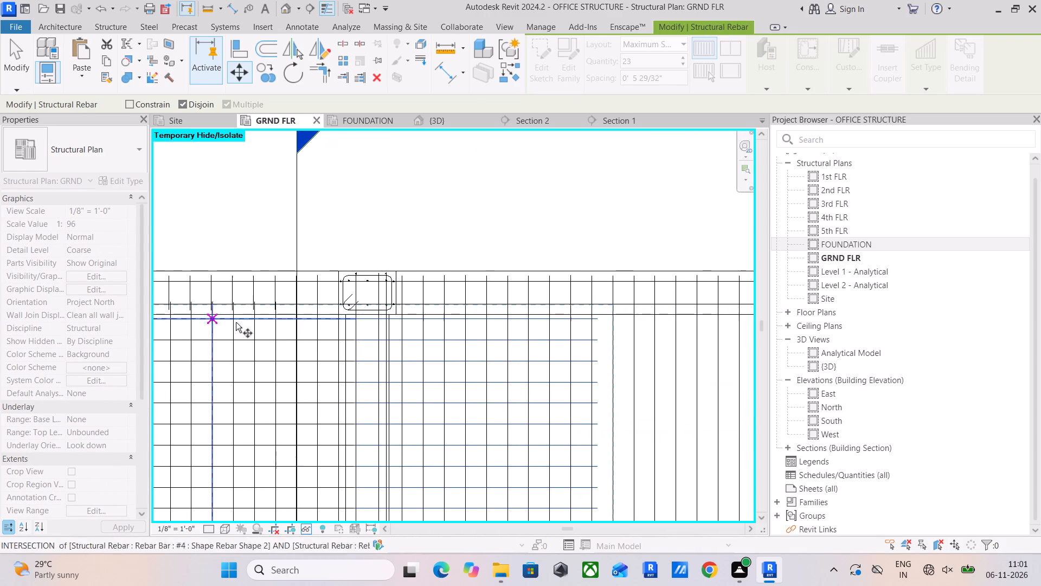
pyautogui.click(593, 319)
pyautogui.moveTo(620, 320); pyautogui.dragTo(192, 317, button='middle')
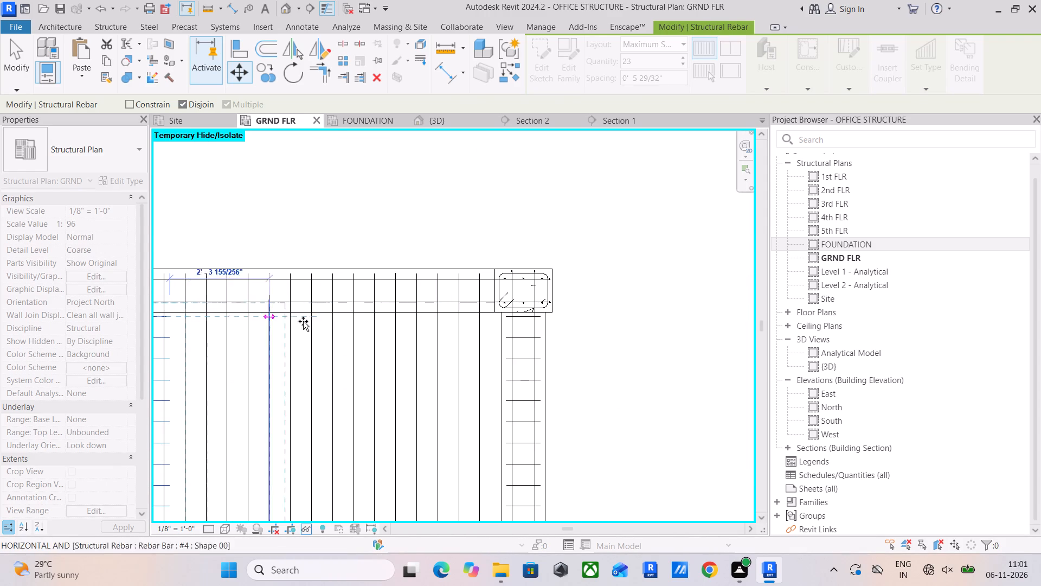
pyautogui.scroll(4, 486, 321)
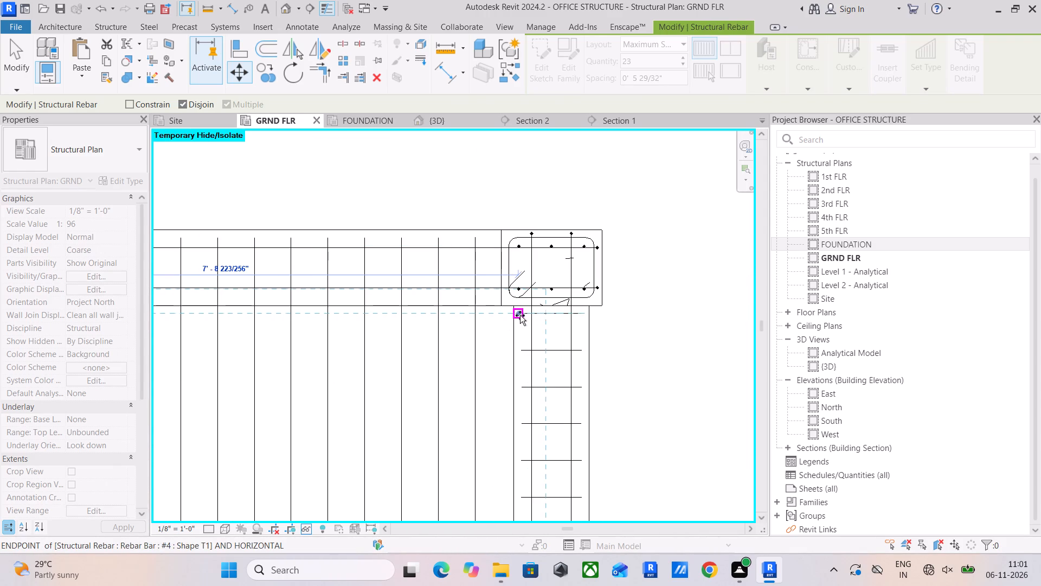
pyautogui.click(520, 315)
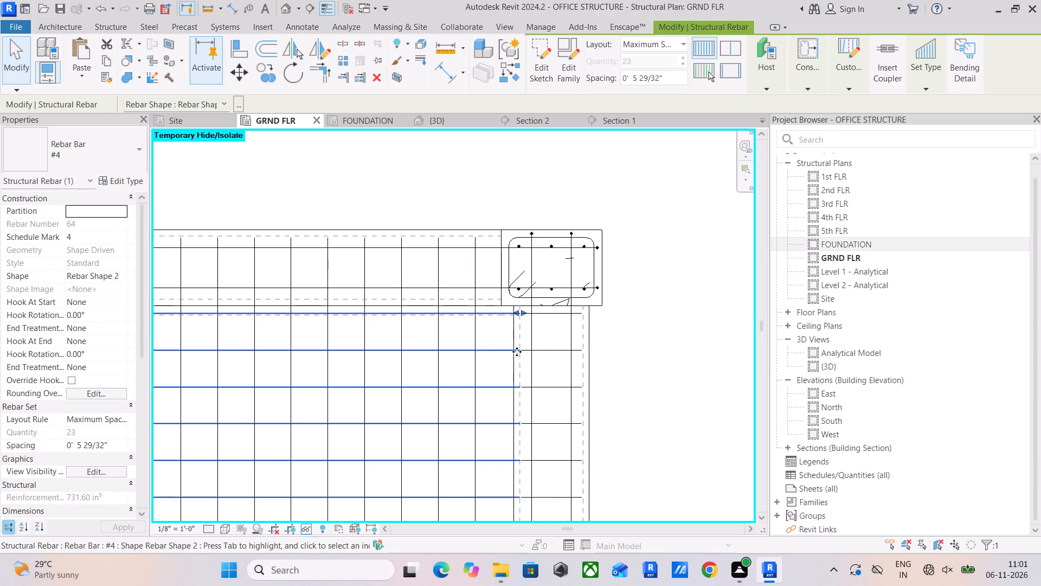
pyautogui.scroll(-4, 488, 336)
pyautogui.moveTo(554, 353); pyautogui.dragTo(730, 345, button='middle')
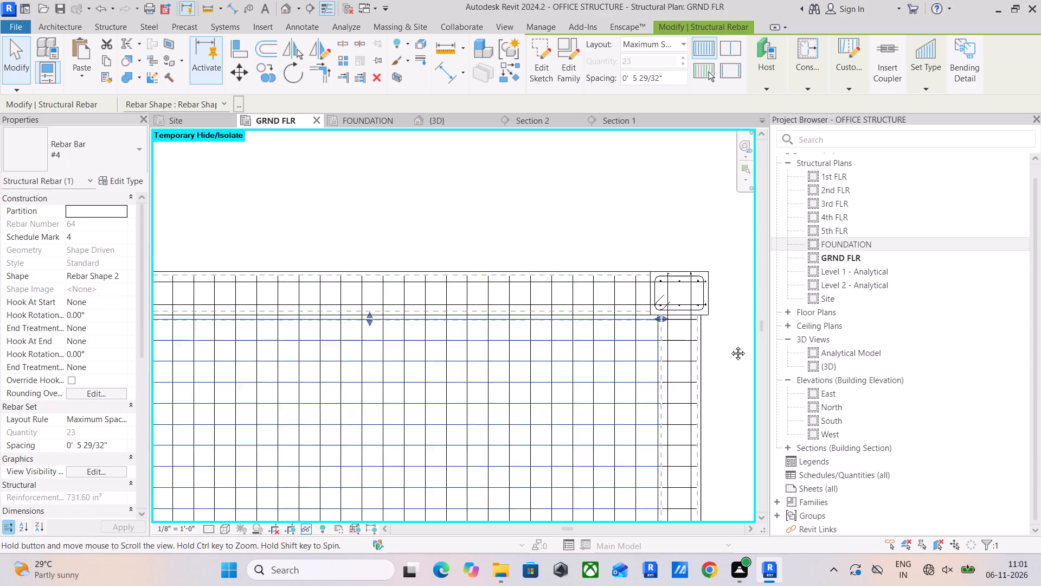
pyautogui.moveTo(730, 345); pyautogui.dragTo(735, 344, button='middle')
pyautogui.scroll(-4, 506, 365)
pyautogui.scroll(5, 247, 330)
pyautogui.scroll(5, 330, 361)
pyautogui.press('Escape')
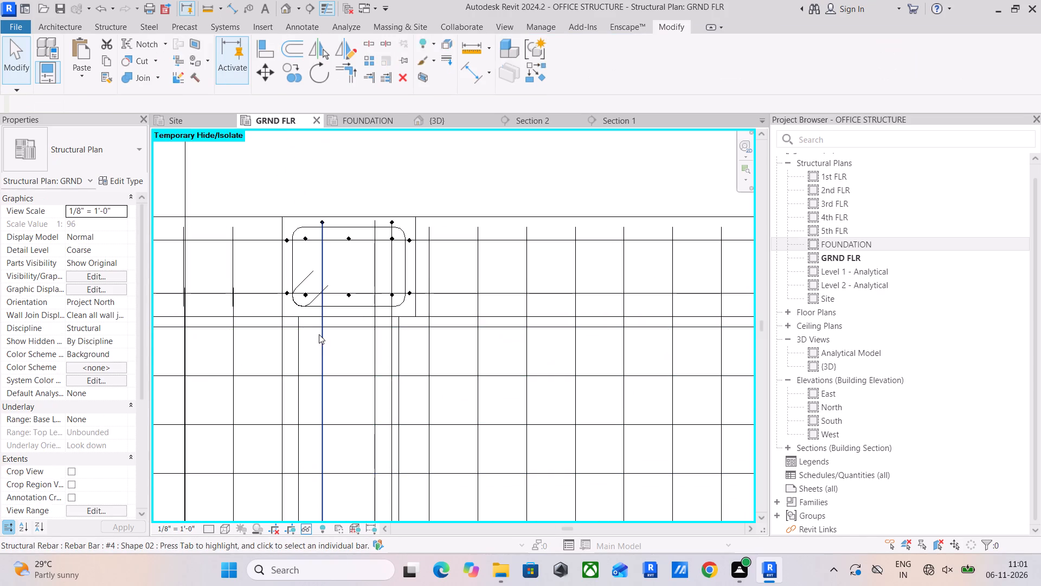
# Pull the west ends of the northeast bay's horizontal #4 bars east within the beam along the bay's west edge.
pyautogui.click(346, 328)
pyautogui.moveTo(312, 327); pyautogui.dragTo(362, 333)
pyautogui.scroll(-7, 362, 333)
pyautogui.moveTo(387, 336); pyautogui.dragTo(350, 250, button='middle')
pyautogui.press('Escape')
pyautogui.press('Escape')
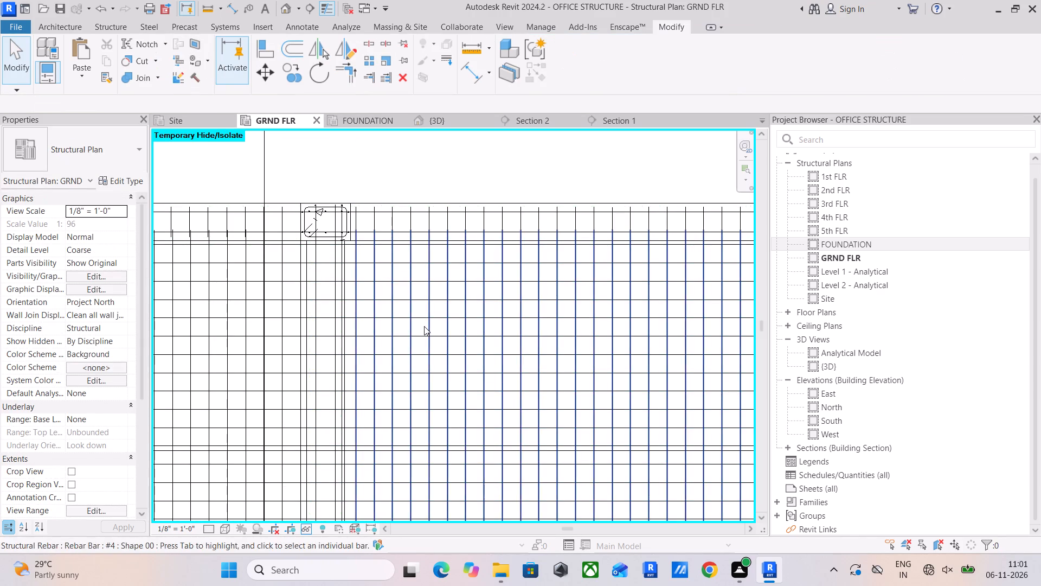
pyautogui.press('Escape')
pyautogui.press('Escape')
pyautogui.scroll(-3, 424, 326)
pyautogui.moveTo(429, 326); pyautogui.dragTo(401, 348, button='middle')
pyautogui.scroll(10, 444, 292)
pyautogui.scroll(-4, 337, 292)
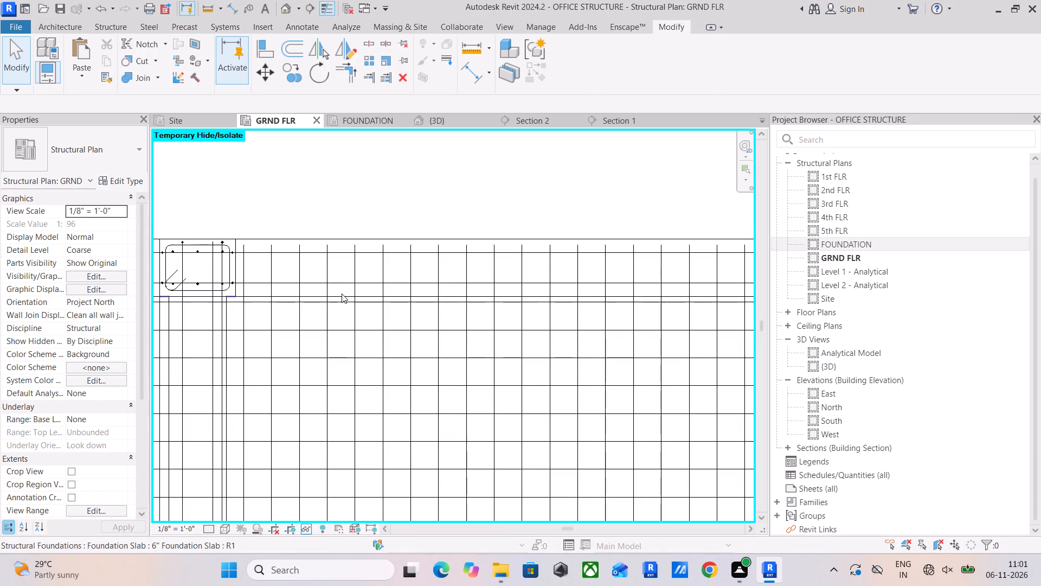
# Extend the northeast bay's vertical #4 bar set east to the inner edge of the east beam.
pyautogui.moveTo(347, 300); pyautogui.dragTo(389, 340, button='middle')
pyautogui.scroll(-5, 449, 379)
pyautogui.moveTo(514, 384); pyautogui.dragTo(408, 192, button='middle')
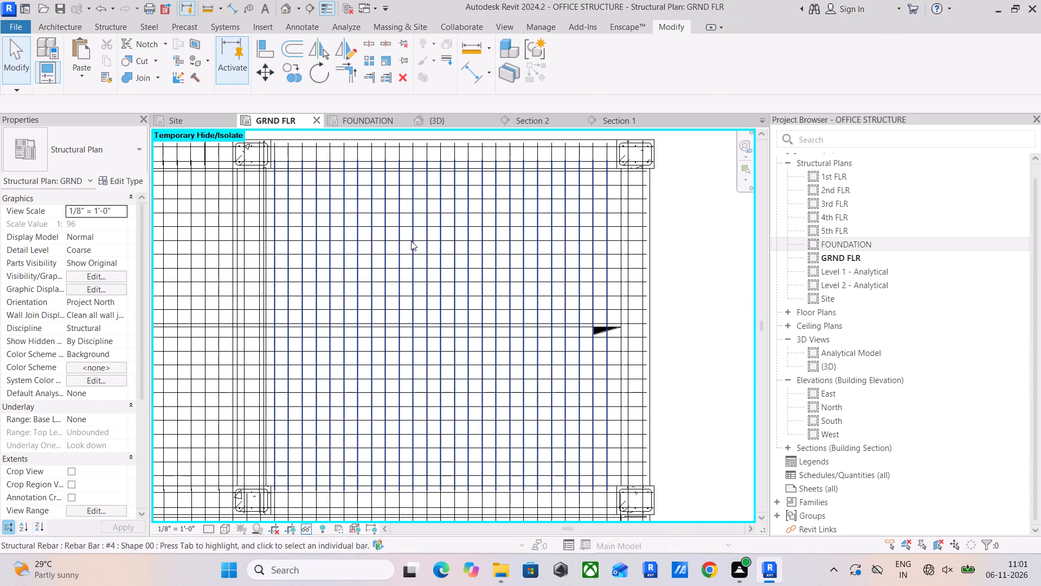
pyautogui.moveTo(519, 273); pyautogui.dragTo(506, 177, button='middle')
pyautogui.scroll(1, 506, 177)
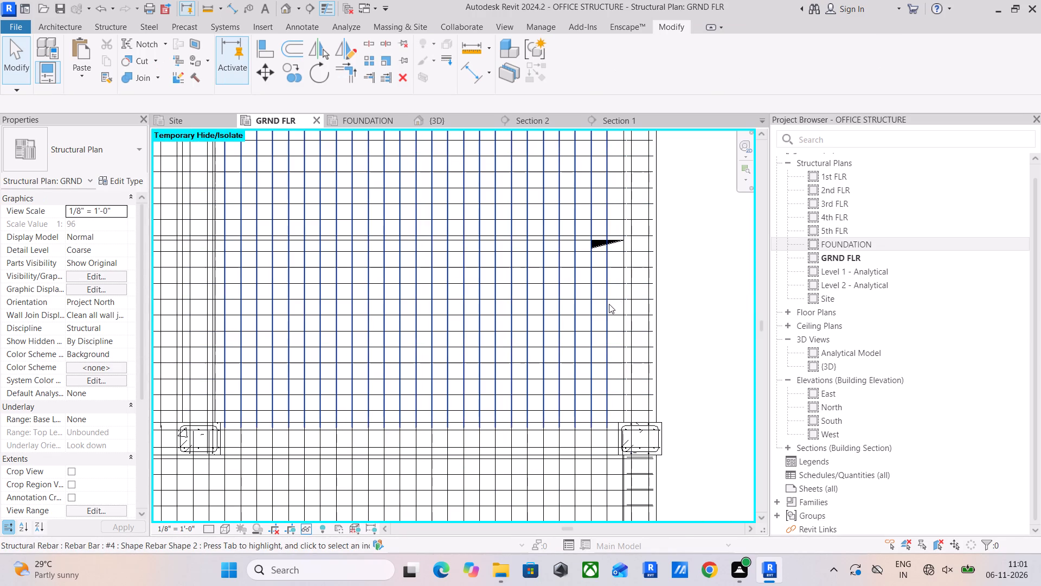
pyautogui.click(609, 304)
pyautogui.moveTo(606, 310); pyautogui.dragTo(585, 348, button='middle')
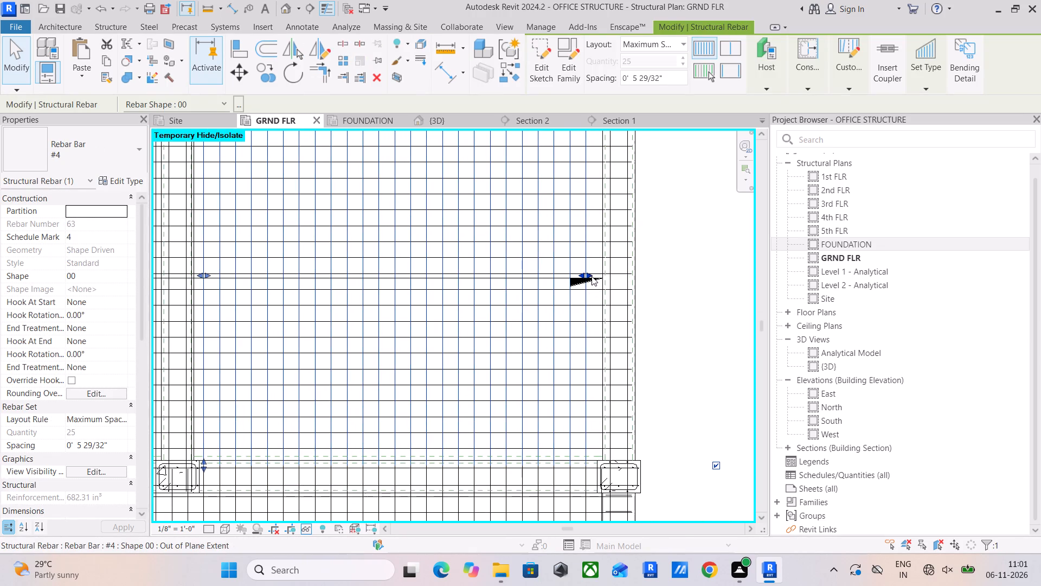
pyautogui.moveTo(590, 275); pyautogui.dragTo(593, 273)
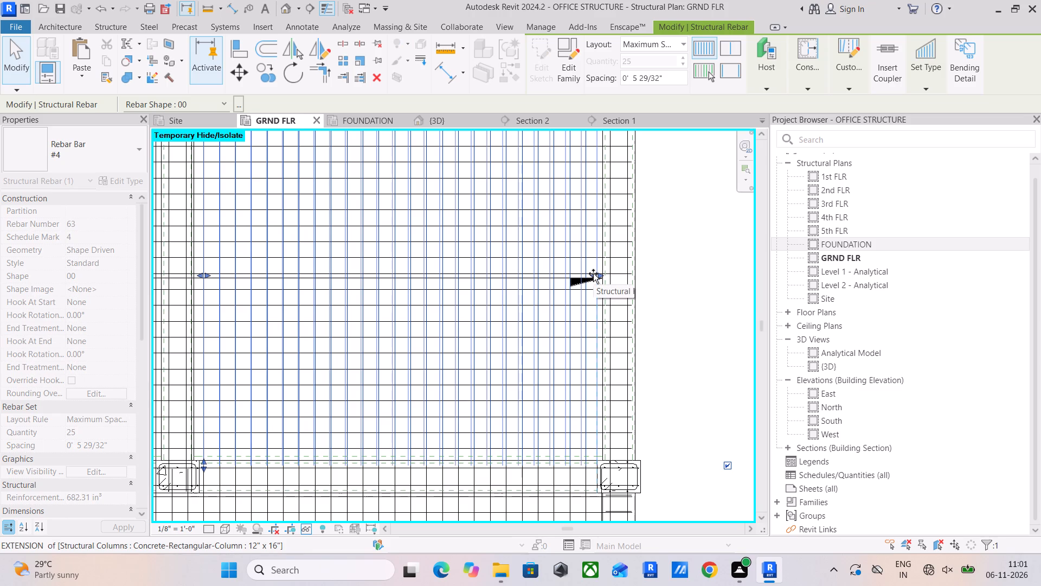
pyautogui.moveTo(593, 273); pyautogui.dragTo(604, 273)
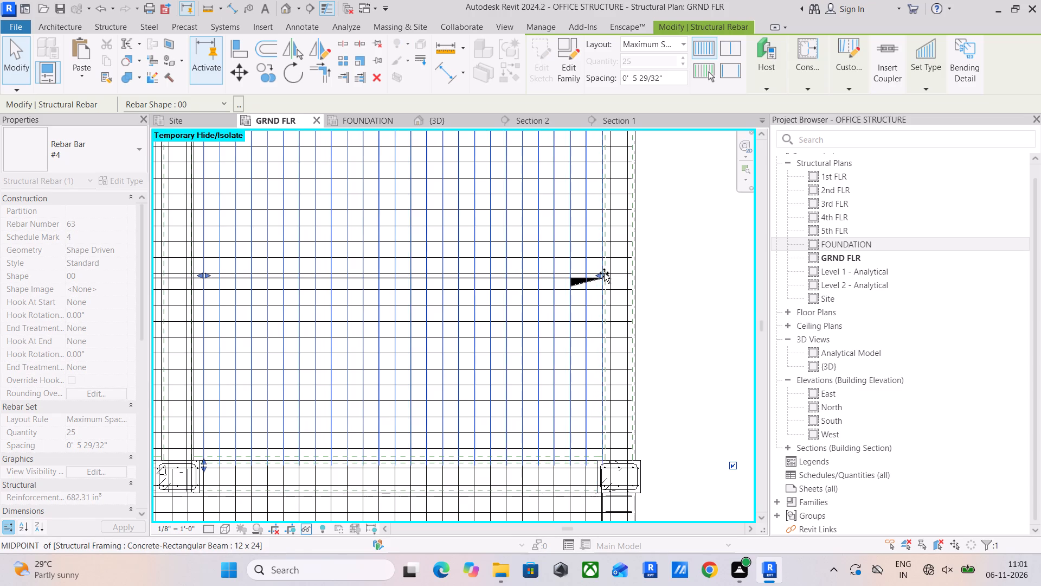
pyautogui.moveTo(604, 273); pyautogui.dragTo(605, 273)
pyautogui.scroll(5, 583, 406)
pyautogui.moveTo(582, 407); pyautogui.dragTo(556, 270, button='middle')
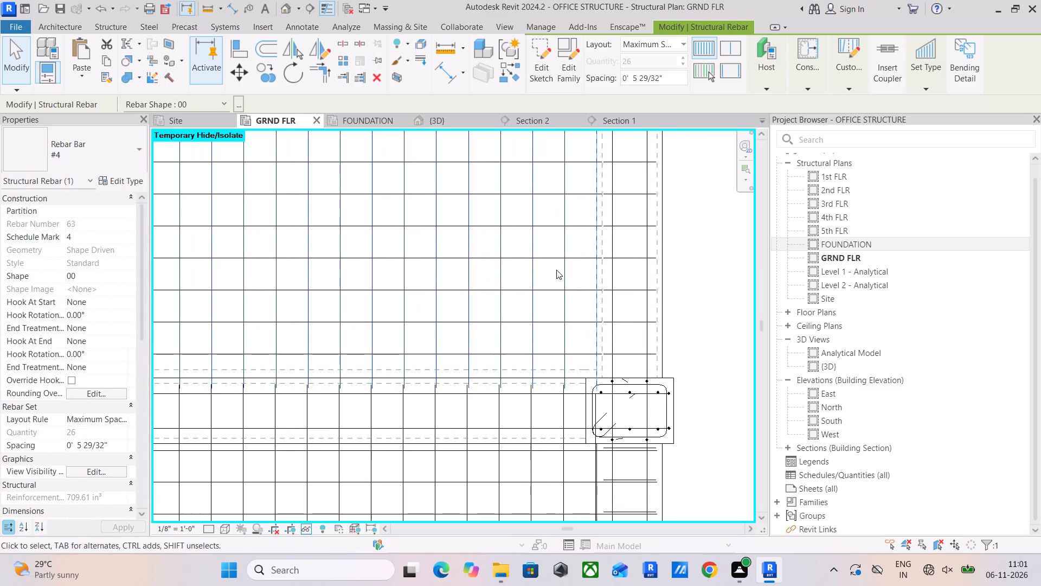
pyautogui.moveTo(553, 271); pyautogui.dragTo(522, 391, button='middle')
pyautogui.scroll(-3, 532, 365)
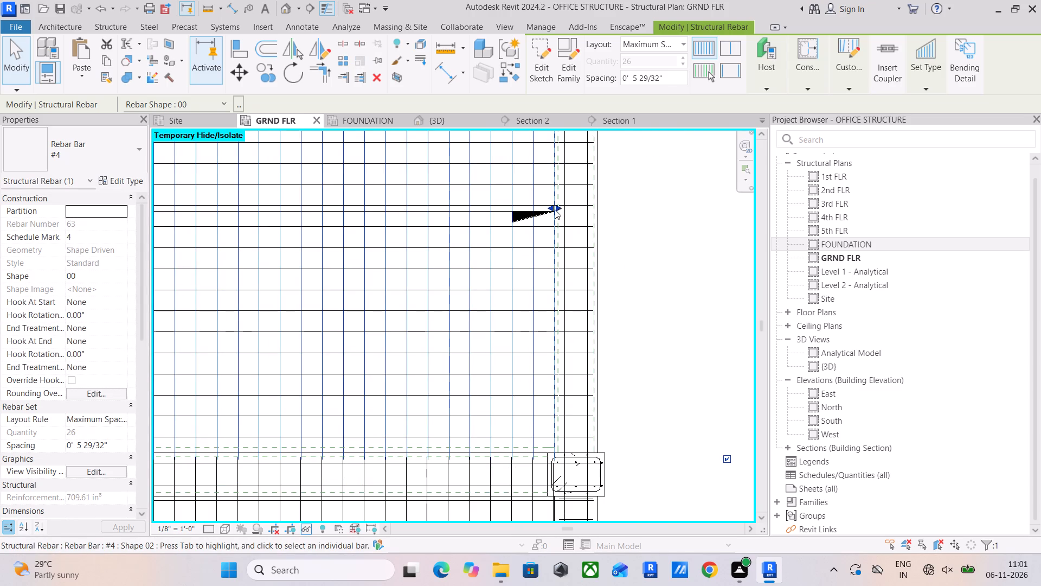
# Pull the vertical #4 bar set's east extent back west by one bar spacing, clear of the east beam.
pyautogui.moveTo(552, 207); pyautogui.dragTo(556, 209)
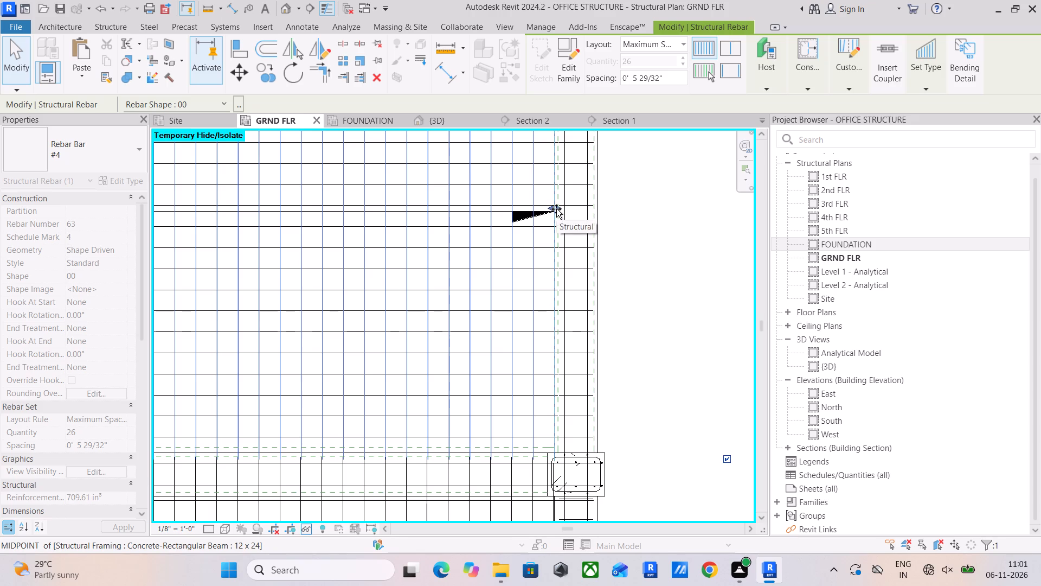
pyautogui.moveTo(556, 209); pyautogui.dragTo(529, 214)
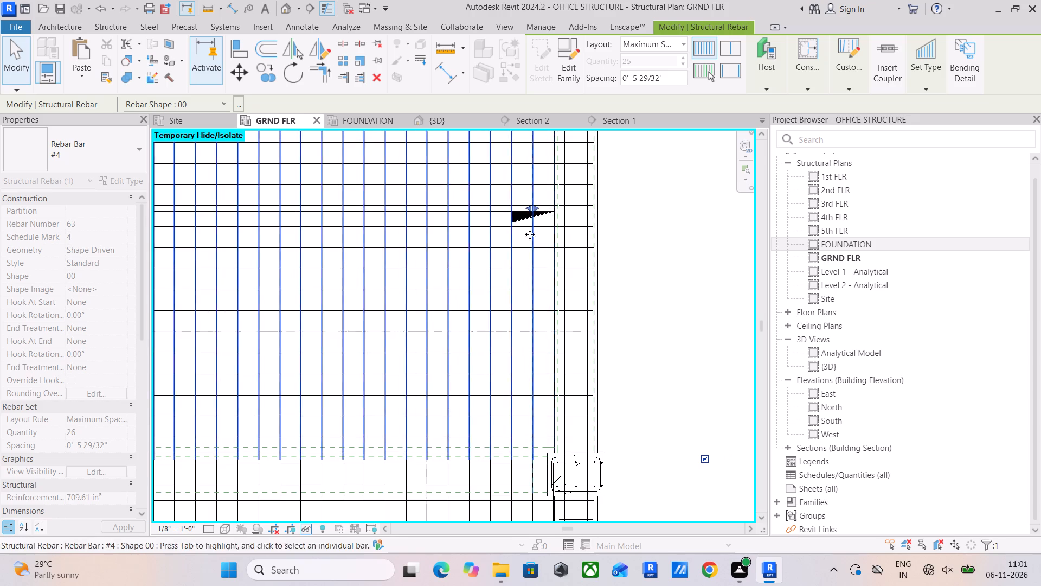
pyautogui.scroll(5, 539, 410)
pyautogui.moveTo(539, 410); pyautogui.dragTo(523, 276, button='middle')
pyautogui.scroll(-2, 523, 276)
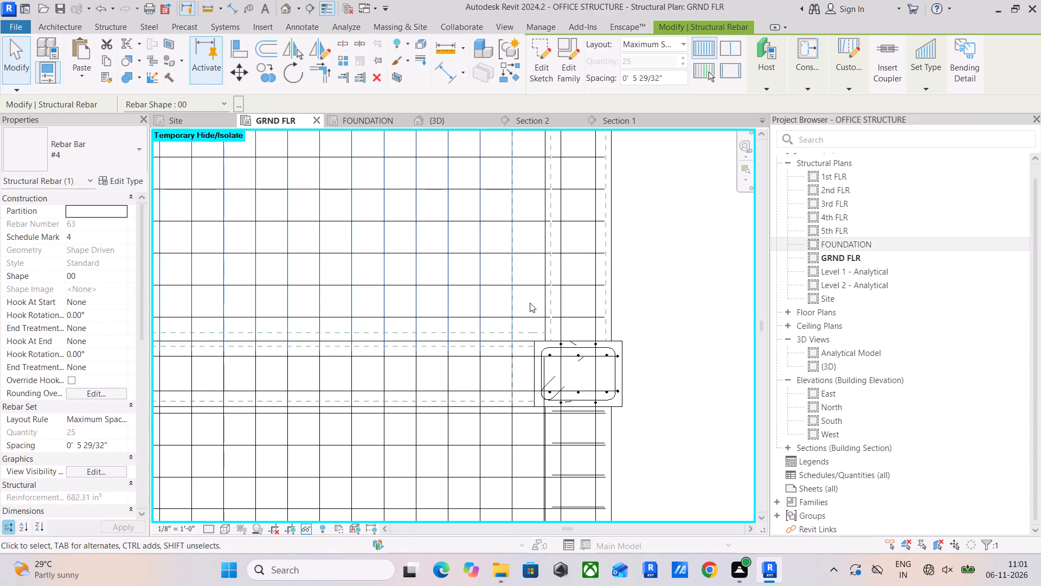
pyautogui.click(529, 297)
# Examine how the vertical #4 bars and slab edges meet around the column at the northeast bay's southeast corner.
pyautogui.scroll(-7, 529, 297)
pyautogui.scroll(5, 530, 368)
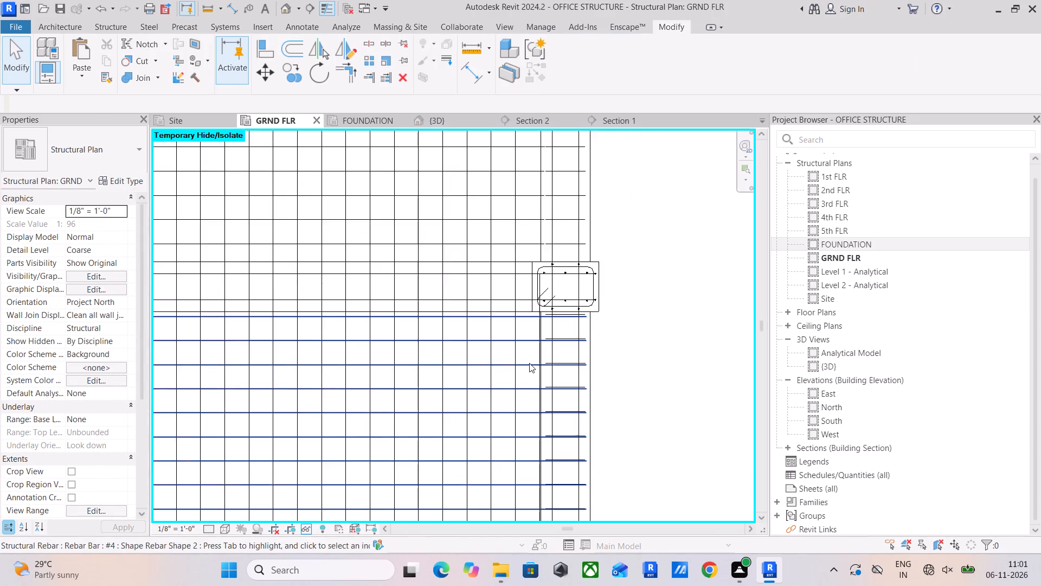
pyautogui.scroll(6, 529, 363)
pyautogui.scroll(4, 545, 259)
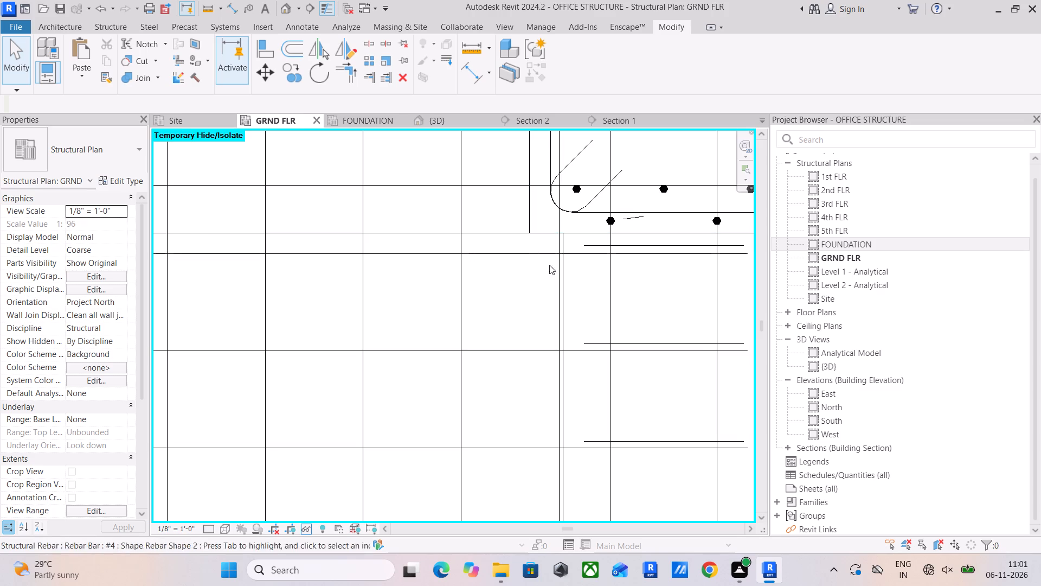
pyautogui.click(462, 295)
pyautogui.scroll(-3, 538, 292)
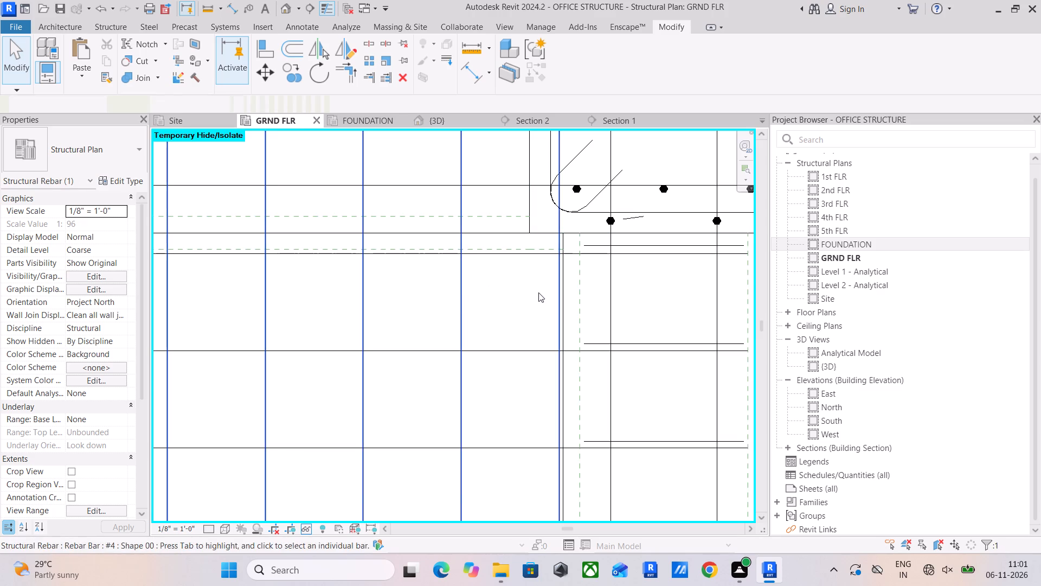
pyautogui.scroll(-1, 538, 292)
pyautogui.moveTo(538, 292); pyautogui.dragTo(514, 413, button='middle')
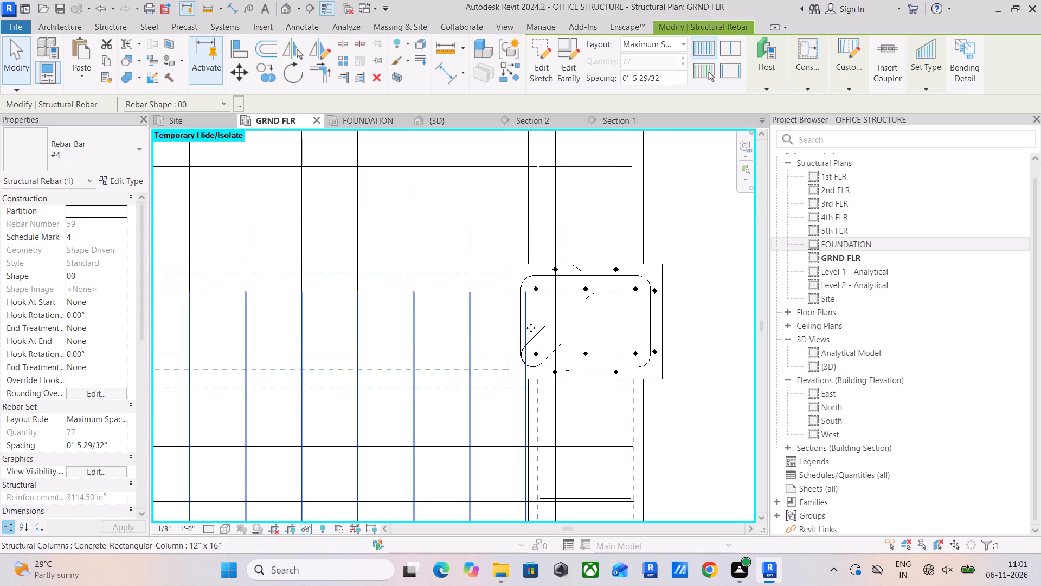
pyautogui.click(530, 243)
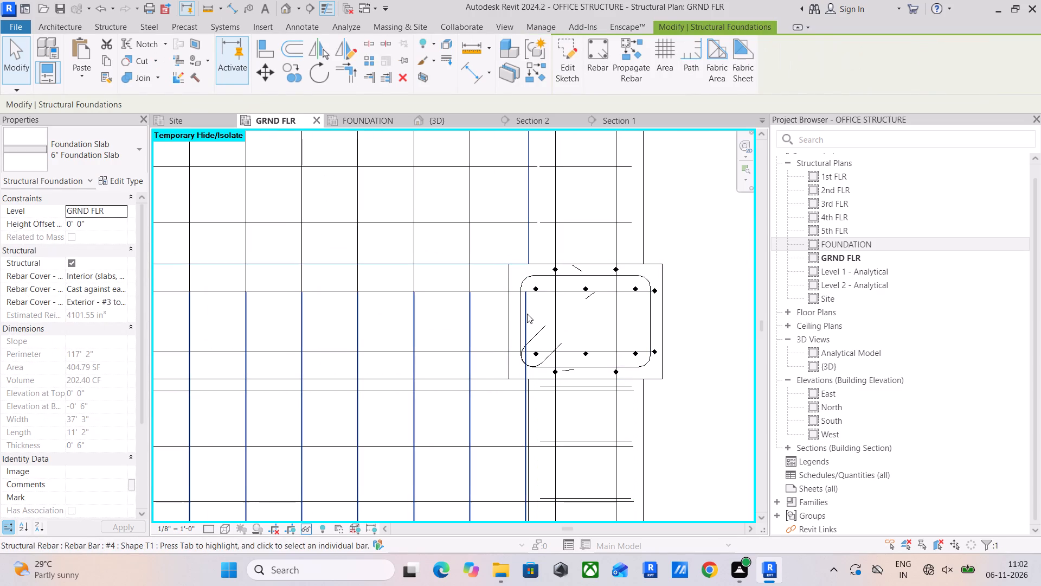
pyautogui.press('Escape')
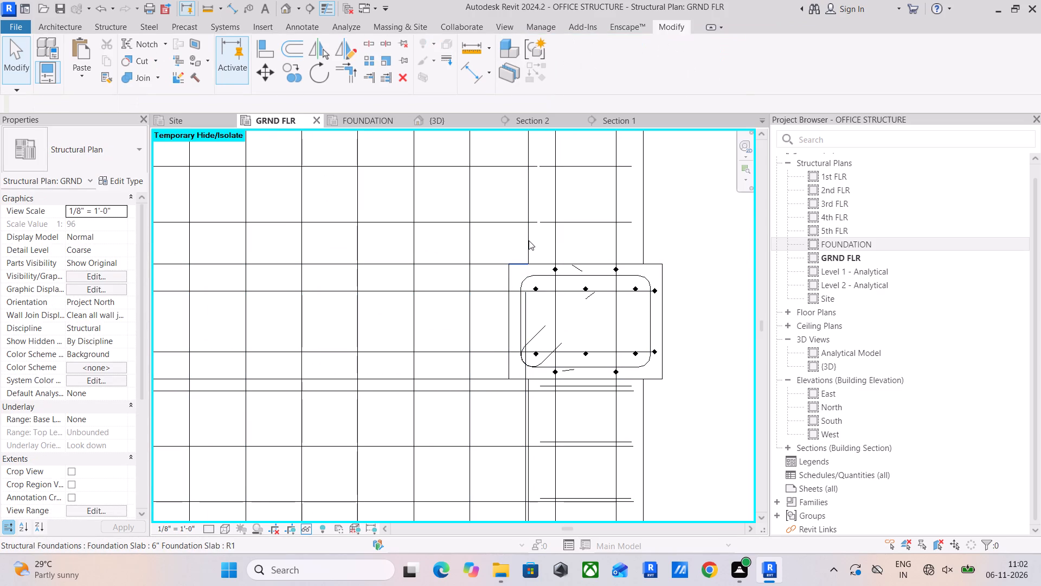
pyautogui.click(527, 229)
pyautogui.scroll(-3, 528, 234)
pyautogui.moveTo(528, 234); pyautogui.dragTo(531, 365, button='middle')
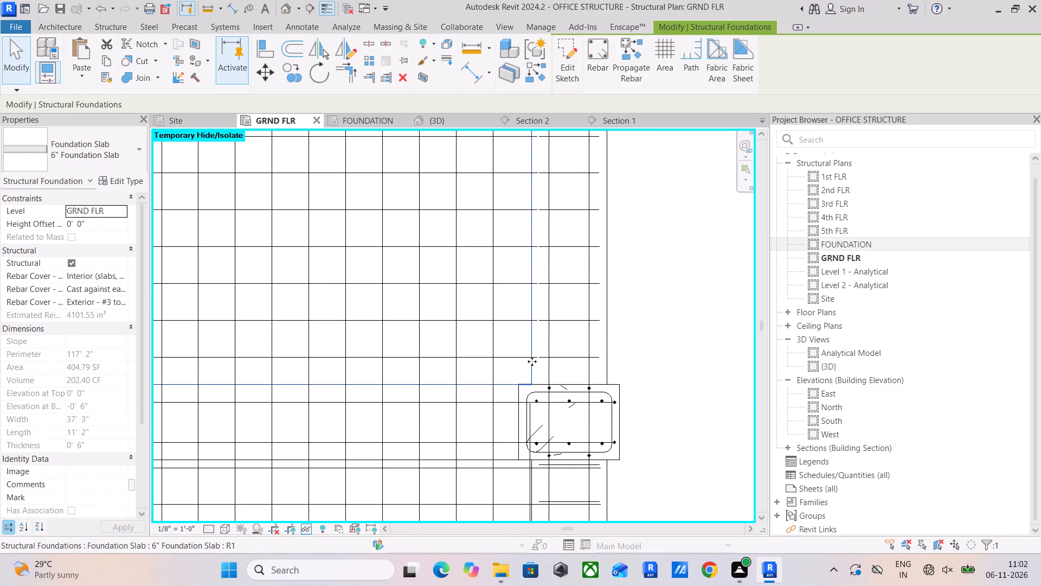
pyautogui.press('Escape')
pyautogui.moveTo(523, 359); pyautogui.dragTo(530, 234, button='middle')
pyautogui.scroll(5, 531, 374)
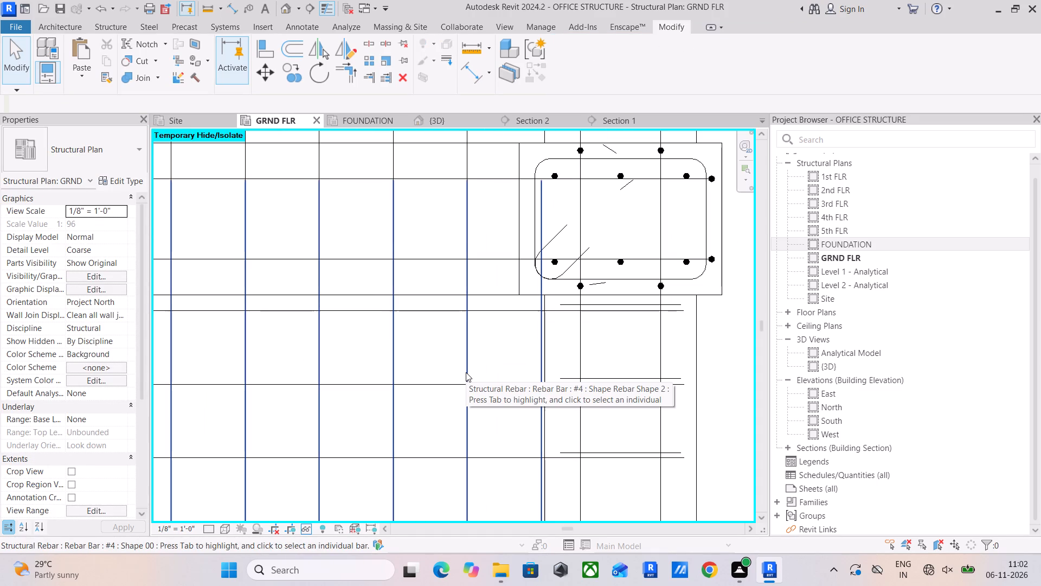
pyautogui.scroll(-3, 466, 372)
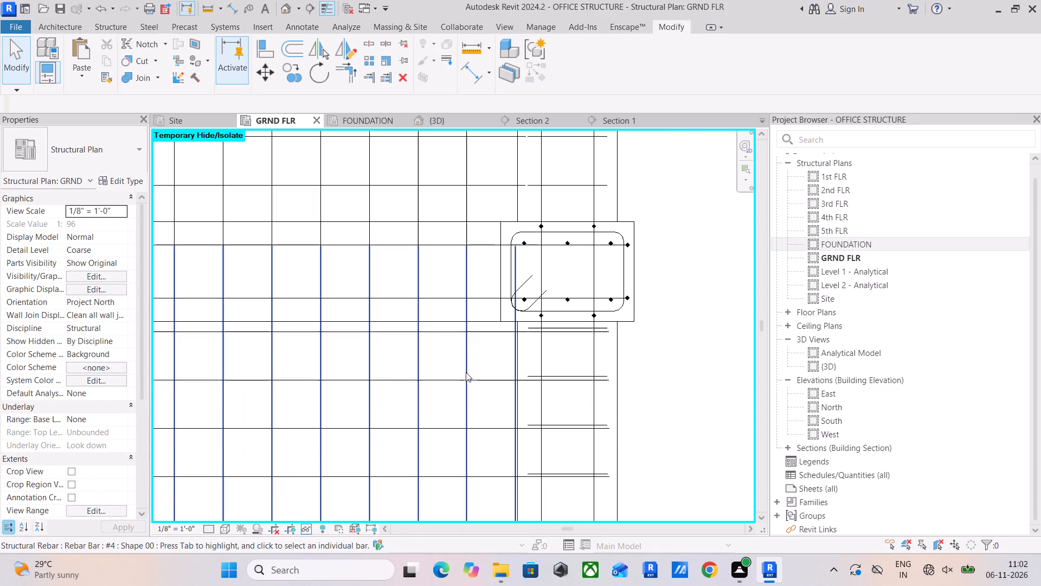
pyautogui.scroll(-2, 466, 372)
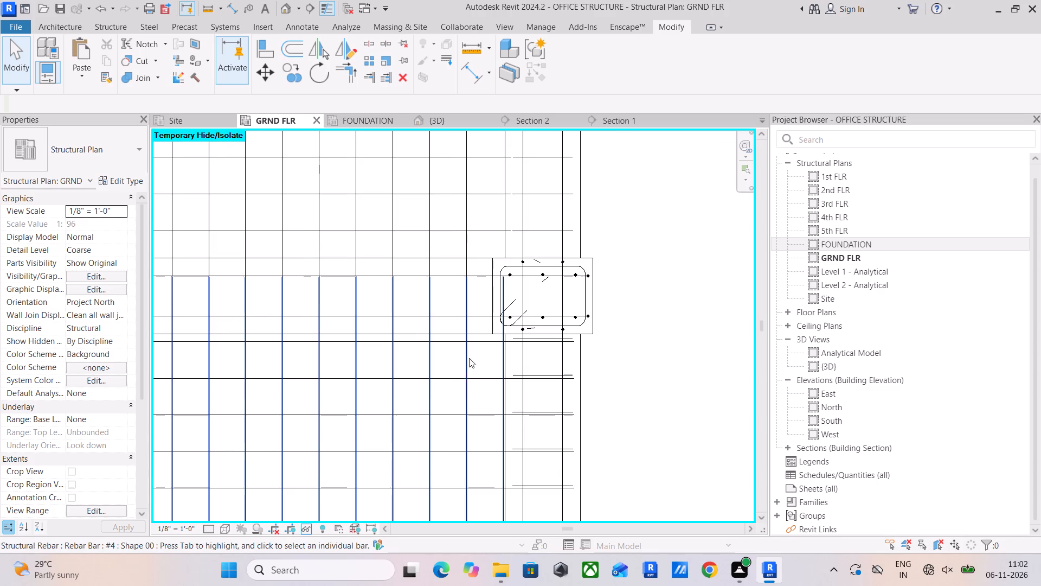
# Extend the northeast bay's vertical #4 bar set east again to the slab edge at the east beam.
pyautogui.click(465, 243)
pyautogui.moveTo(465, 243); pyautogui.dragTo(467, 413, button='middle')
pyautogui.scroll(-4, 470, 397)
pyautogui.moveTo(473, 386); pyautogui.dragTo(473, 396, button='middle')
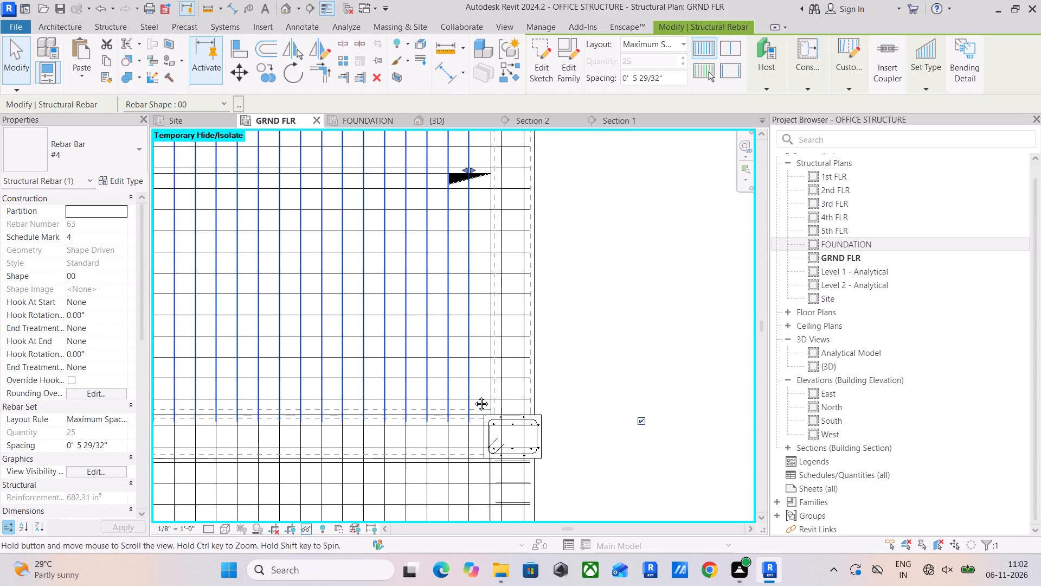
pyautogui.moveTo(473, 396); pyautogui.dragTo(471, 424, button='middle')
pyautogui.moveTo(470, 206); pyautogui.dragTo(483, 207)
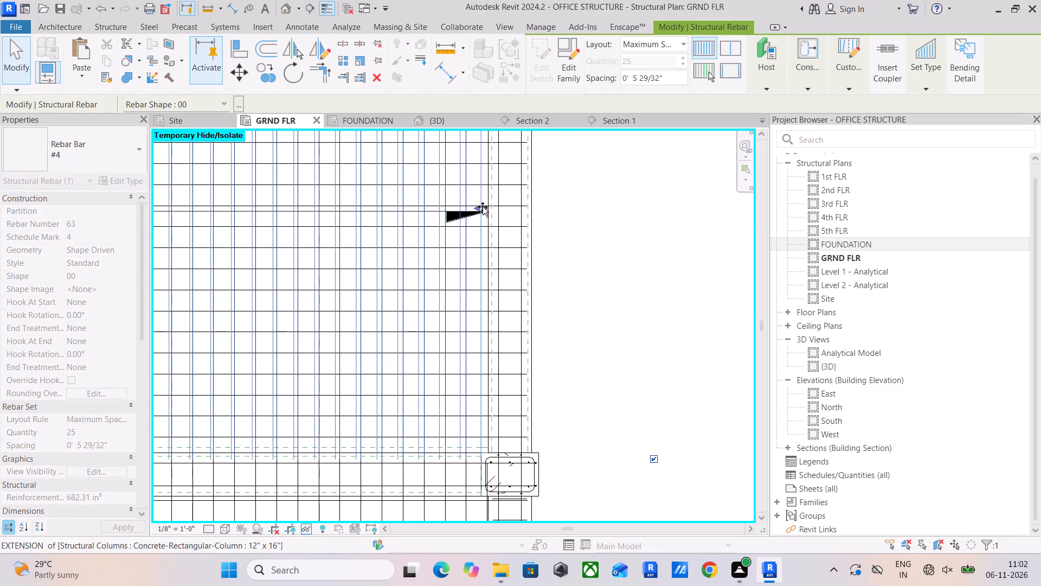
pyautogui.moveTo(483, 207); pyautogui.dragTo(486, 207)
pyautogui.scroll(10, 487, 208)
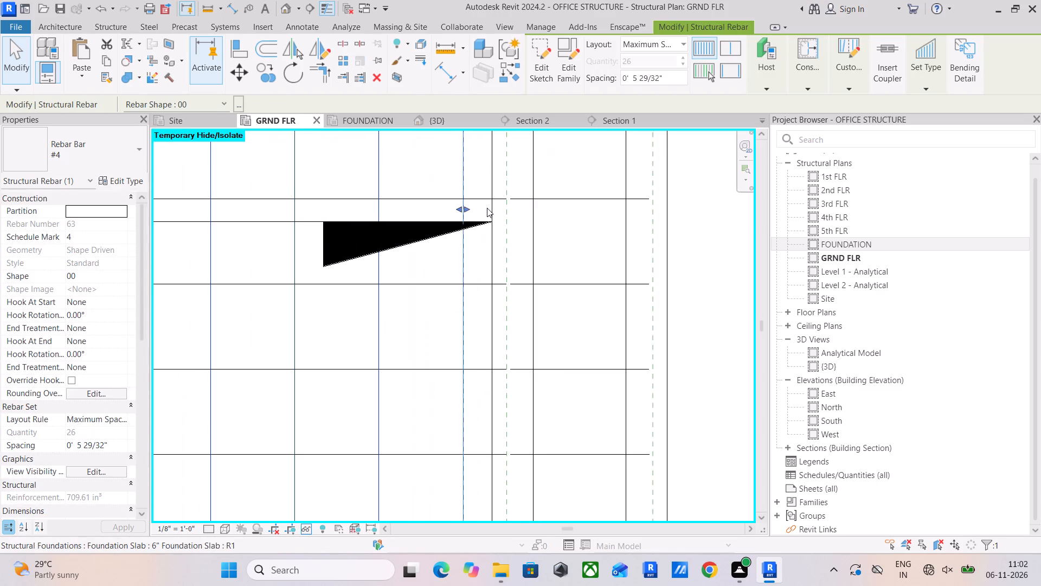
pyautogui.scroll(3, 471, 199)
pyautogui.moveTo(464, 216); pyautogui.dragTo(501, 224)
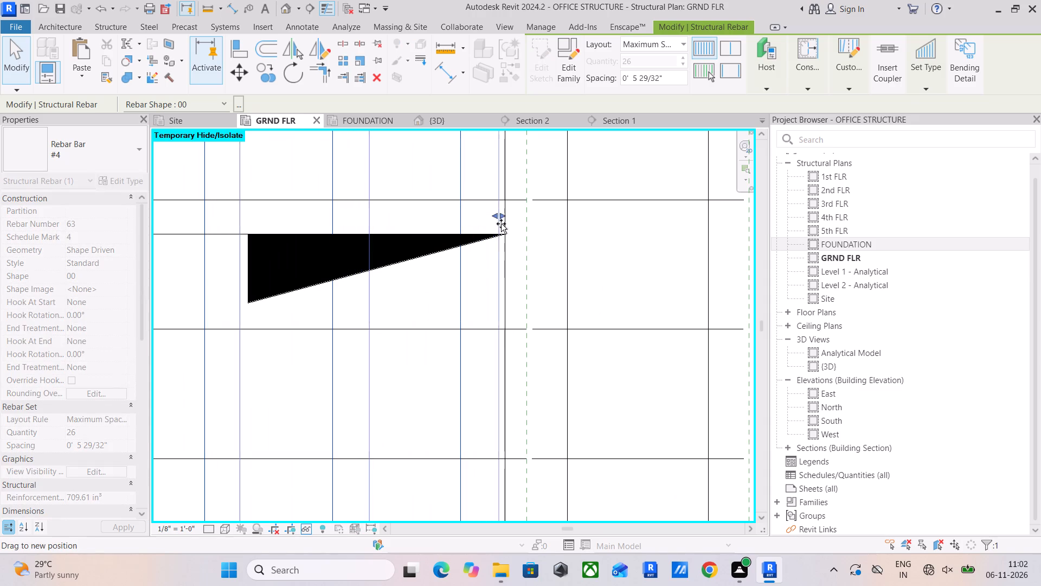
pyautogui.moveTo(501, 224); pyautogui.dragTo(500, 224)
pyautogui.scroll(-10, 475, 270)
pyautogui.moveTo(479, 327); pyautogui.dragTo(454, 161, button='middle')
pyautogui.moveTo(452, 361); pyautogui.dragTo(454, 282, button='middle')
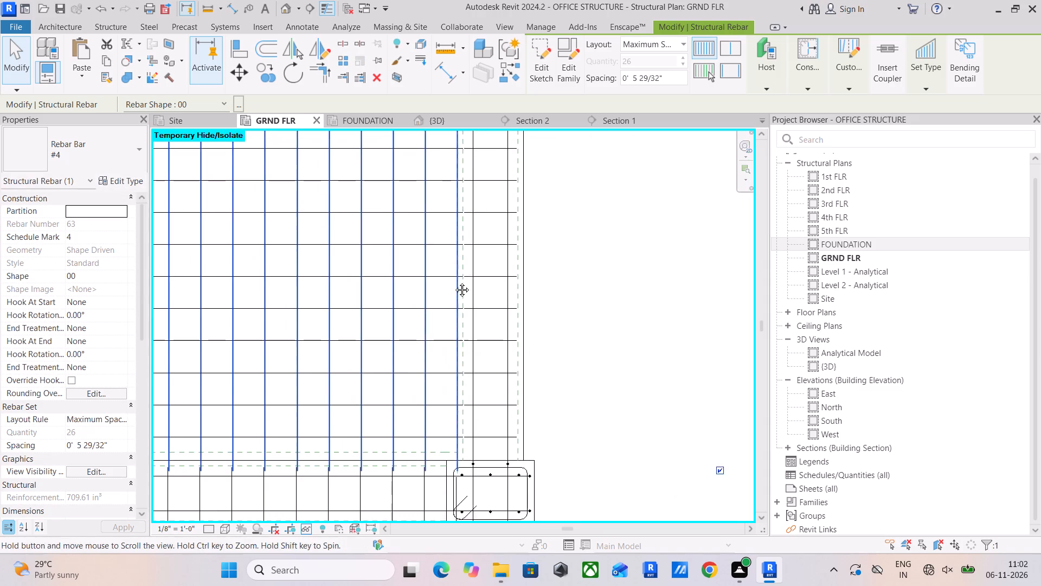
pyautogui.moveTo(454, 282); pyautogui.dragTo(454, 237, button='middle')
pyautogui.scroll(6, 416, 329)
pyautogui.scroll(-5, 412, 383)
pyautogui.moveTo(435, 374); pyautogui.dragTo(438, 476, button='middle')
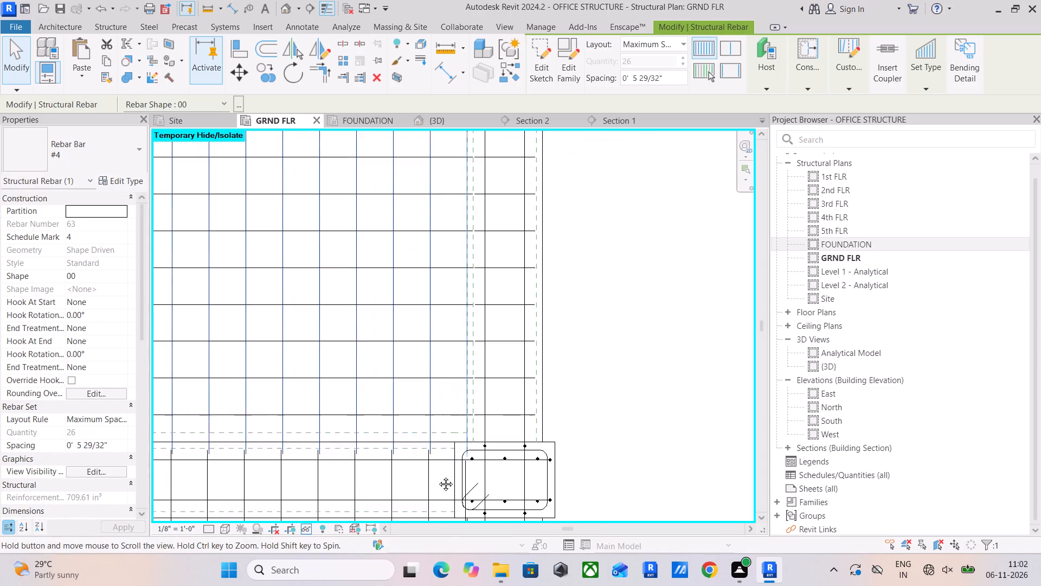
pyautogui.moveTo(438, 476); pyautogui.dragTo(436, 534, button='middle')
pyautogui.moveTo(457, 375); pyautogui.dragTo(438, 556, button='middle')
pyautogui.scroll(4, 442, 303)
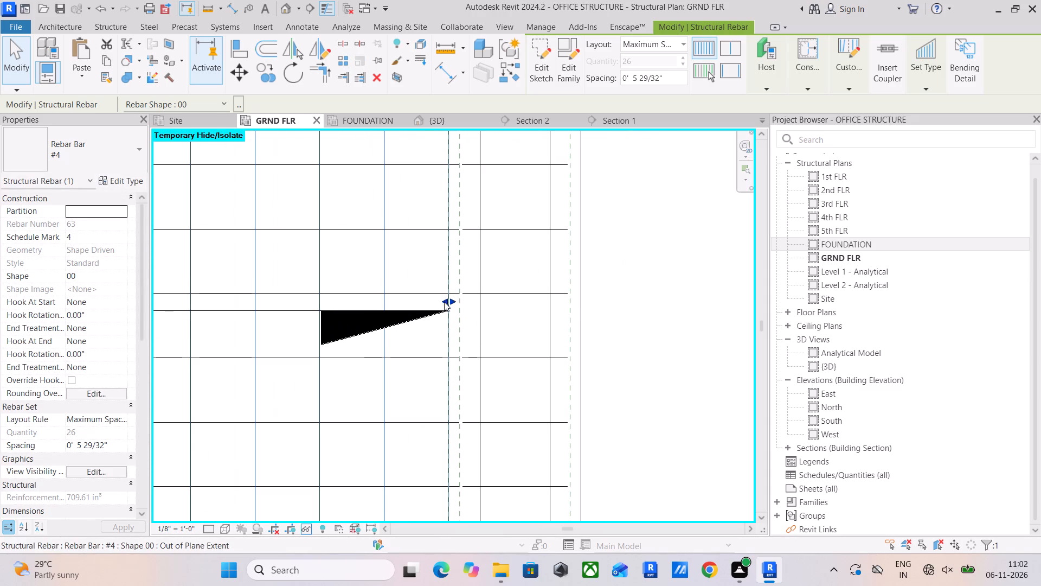
# Pull the northeast bay's vertical #4 bar set's east extent west to line up with the south beam's last stirrup.
pyautogui.moveTo(444, 302); pyautogui.dragTo(395, 317)
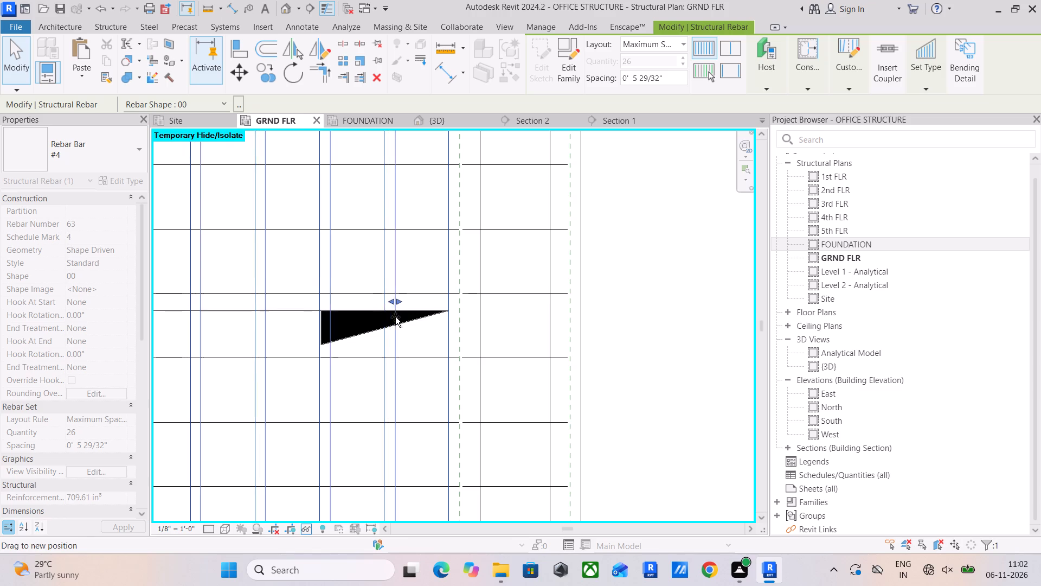
pyautogui.moveTo(395, 317); pyautogui.dragTo(383, 319)
pyautogui.scroll(-10, 383, 319)
pyautogui.moveTo(383, 319); pyautogui.dragTo(387, 270, button='middle')
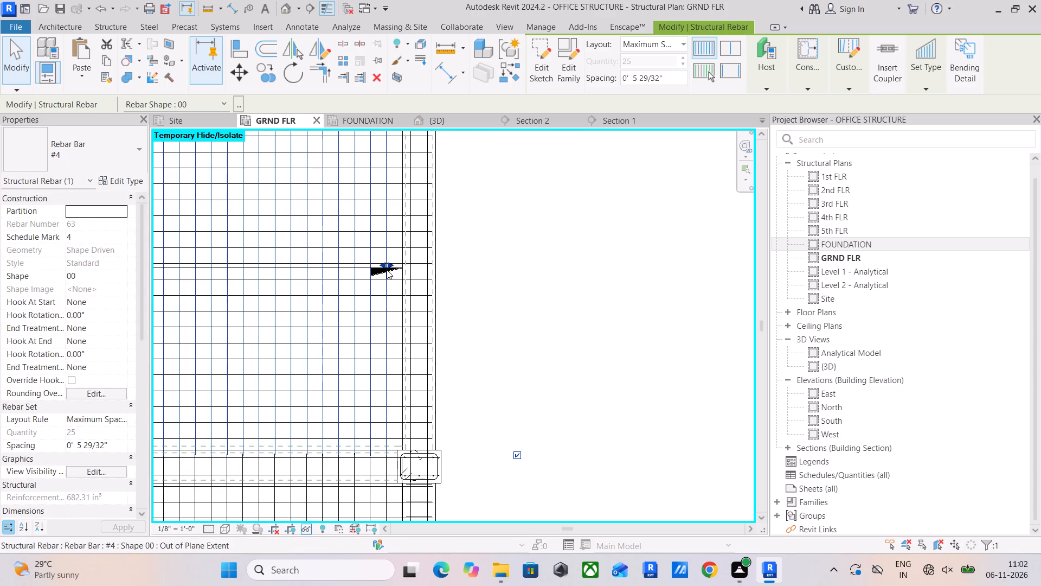
pyautogui.click(391, 265)
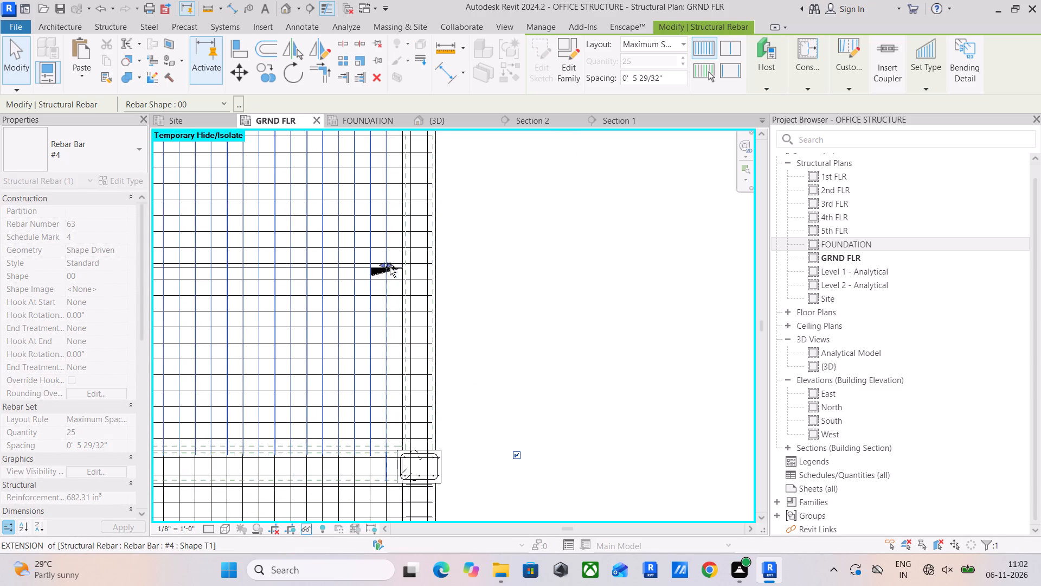
pyautogui.moveTo(396, 351); pyautogui.dragTo(414, 267, button='middle')
pyautogui.scroll(6, 420, 320)
pyautogui.moveTo(414, 333); pyautogui.dragTo(434, 270, button='middle')
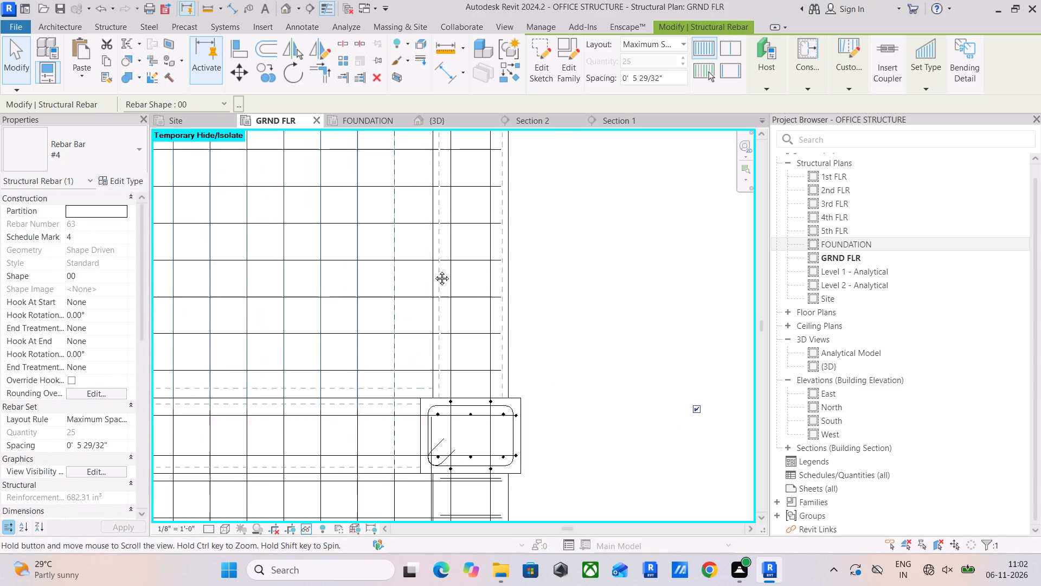
pyautogui.moveTo(434, 270); pyautogui.dragTo(439, 242, button='middle')
pyautogui.press('Escape')
pyautogui.press('Escape')
pyautogui.press('Escape')
pyautogui.press('Escape')
pyautogui.press('Escape')
# Pull the stirrup set's north end in the east beam south of the northeast bay south to the slab's second horizontal bar.
pyautogui.scroll(-11, 560, 305)
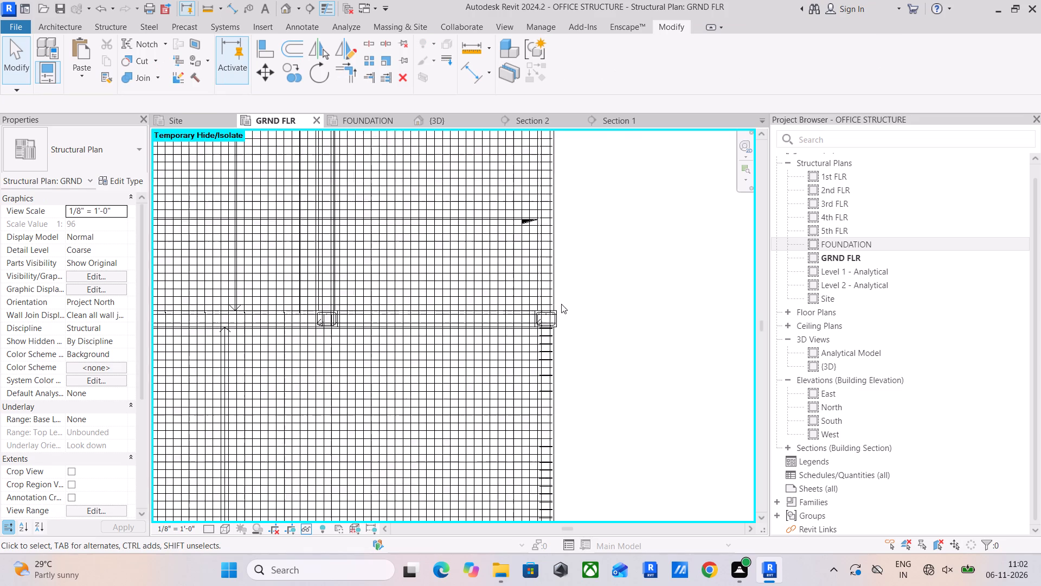
pyautogui.scroll(-1, 561, 304)
pyautogui.moveTo(561, 304); pyautogui.dragTo(639, 214, button='middle')
pyautogui.scroll(-4, 580, 273)
pyautogui.scroll(12, 624, 296)
pyautogui.scroll(6, 570, 254)
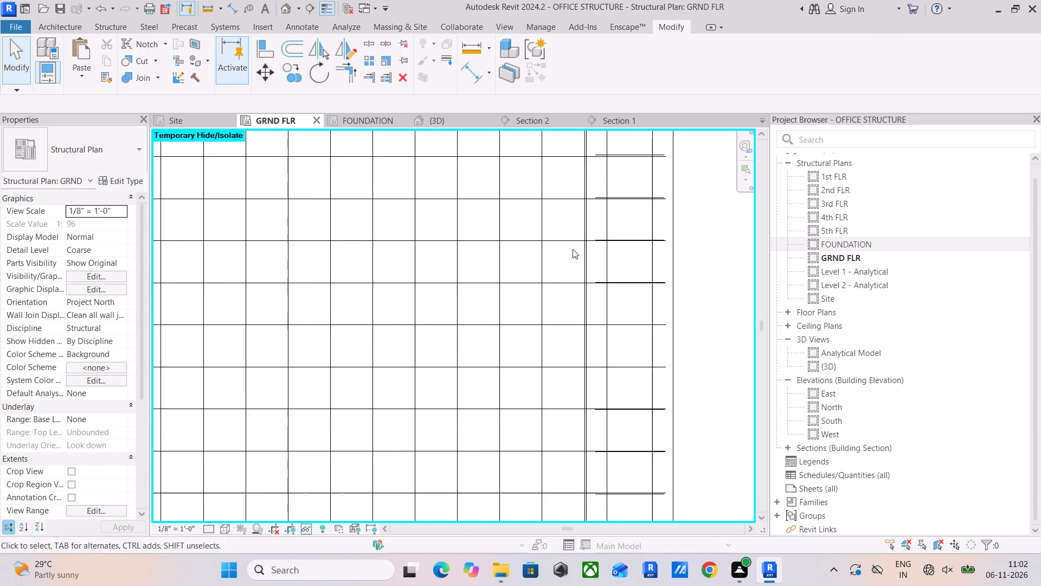
pyautogui.scroll(6, 603, 257)
pyautogui.moveTo(602, 270); pyautogui.dragTo(454, 373, button='middle')
pyautogui.click(508, 318)
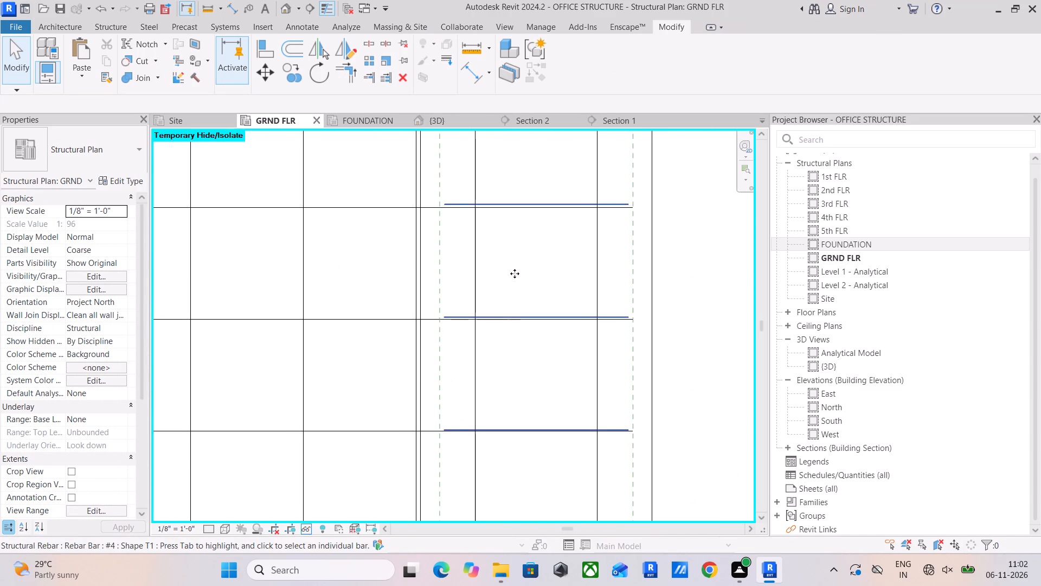
pyautogui.scroll(-6, 515, 273)
pyautogui.moveTo(519, 268); pyautogui.dragTo(467, 559, button='middle')
pyautogui.scroll(6, 453, 214)
pyautogui.moveTo(451, 231); pyautogui.dragTo(454, 322, button='middle')
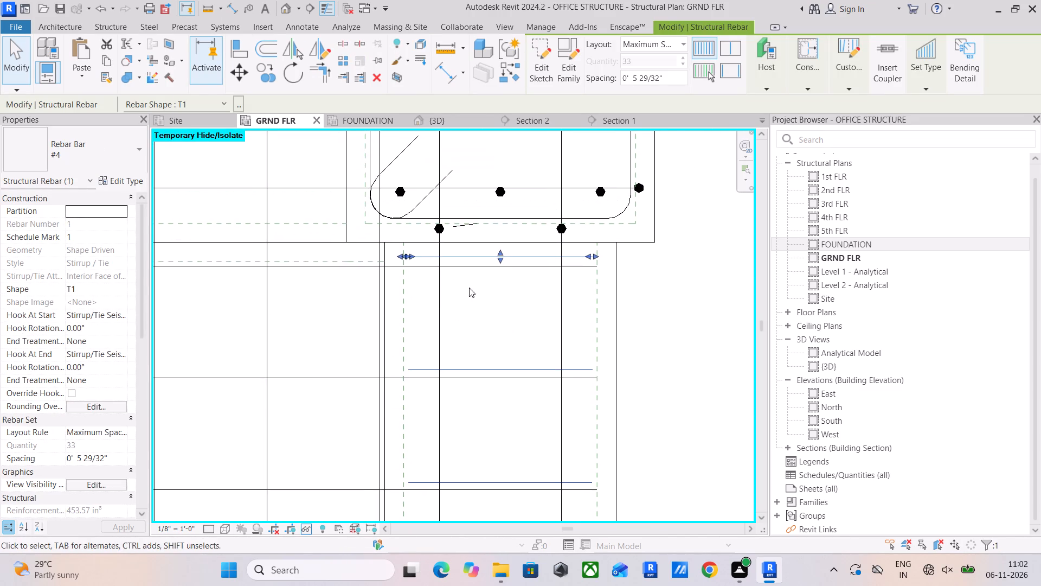
pyautogui.moveTo(498, 263); pyautogui.dragTo(494, 308)
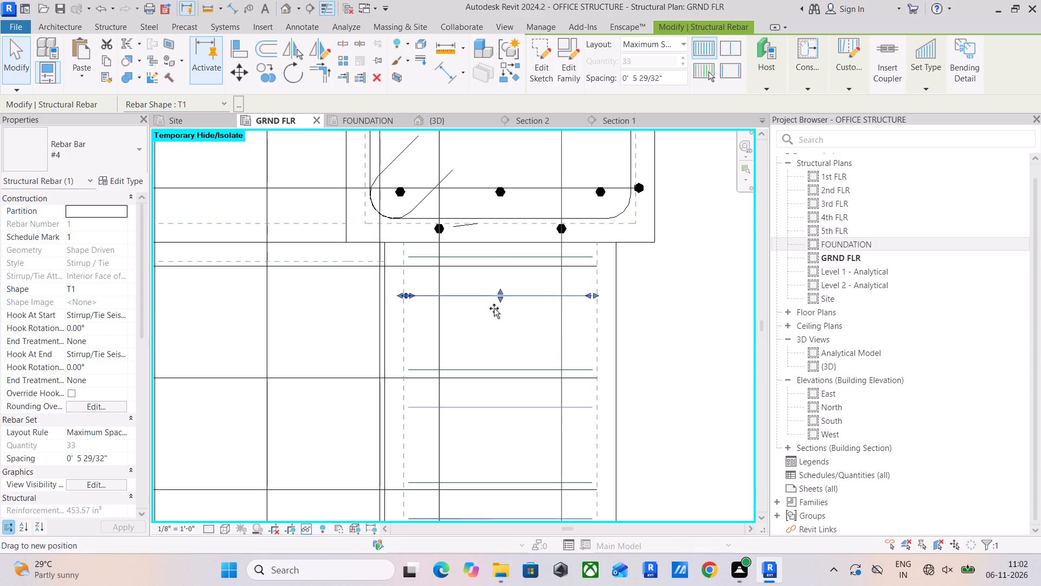
pyautogui.moveTo(494, 308); pyautogui.dragTo(499, 301)
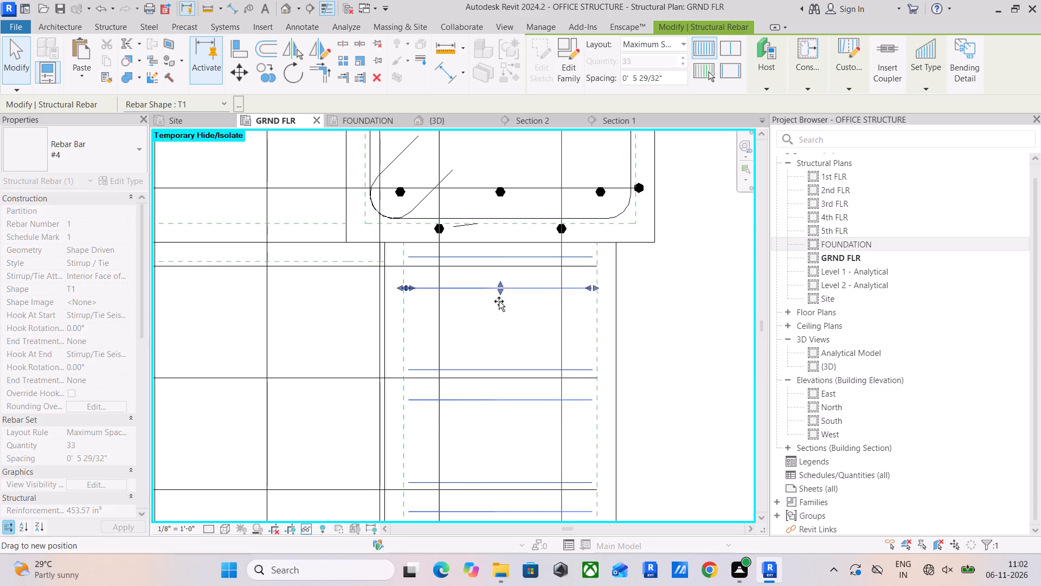
pyautogui.moveTo(499, 301); pyautogui.dragTo(496, 380)
pyautogui.scroll(-6, 496, 380)
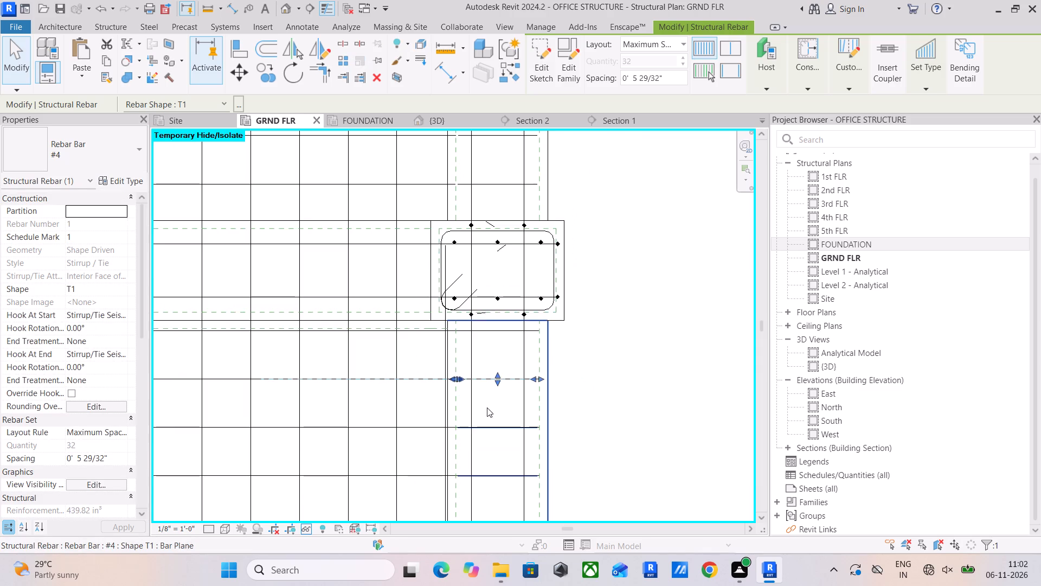
pyautogui.click(487, 406)
# Move the south end of the same east beam's stirrup set north to line up with the last horizontal slab bar.
pyautogui.scroll(-3, 487, 441)
pyautogui.moveTo(492, 439); pyautogui.dragTo(512, 151, button='middle')
pyautogui.scroll(-8, 492, 362)
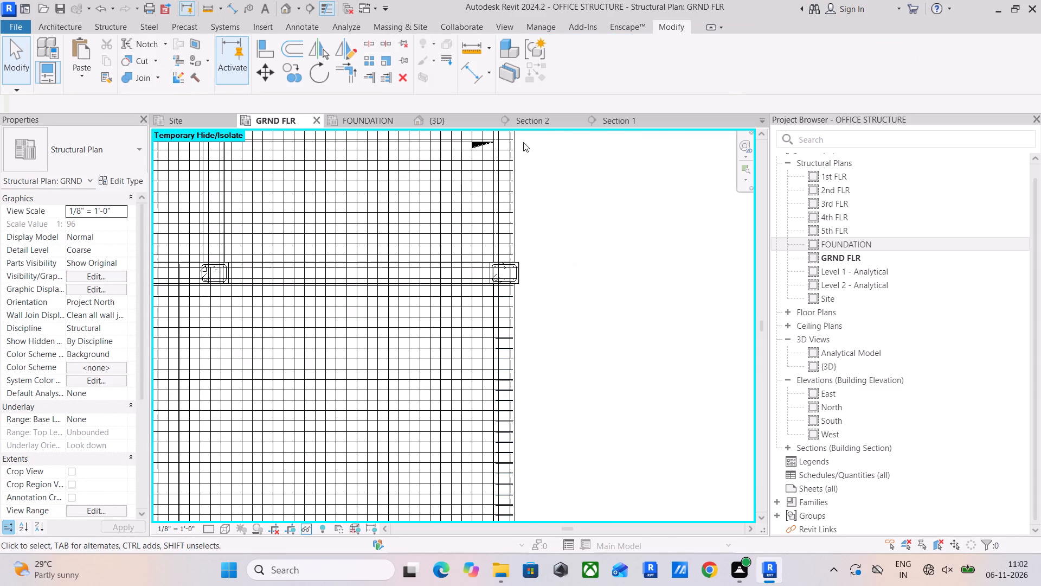
pyautogui.scroll(-4, 485, 446)
pyautogui.moveTo(496, 423); pyautogui.dragTo(525, 160, button='middle')
pyautogui.scroll(6, 537, 317)
pyautogui.scroll(12, 490, 216)
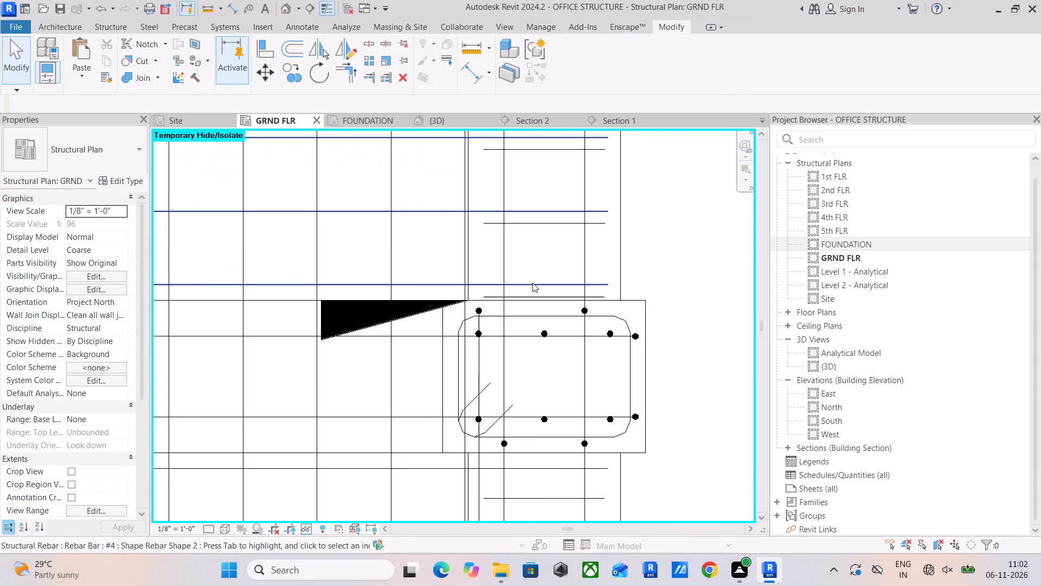
pyautogui.scroll(5, 532, 283)
pyautogui.click(519, 165)
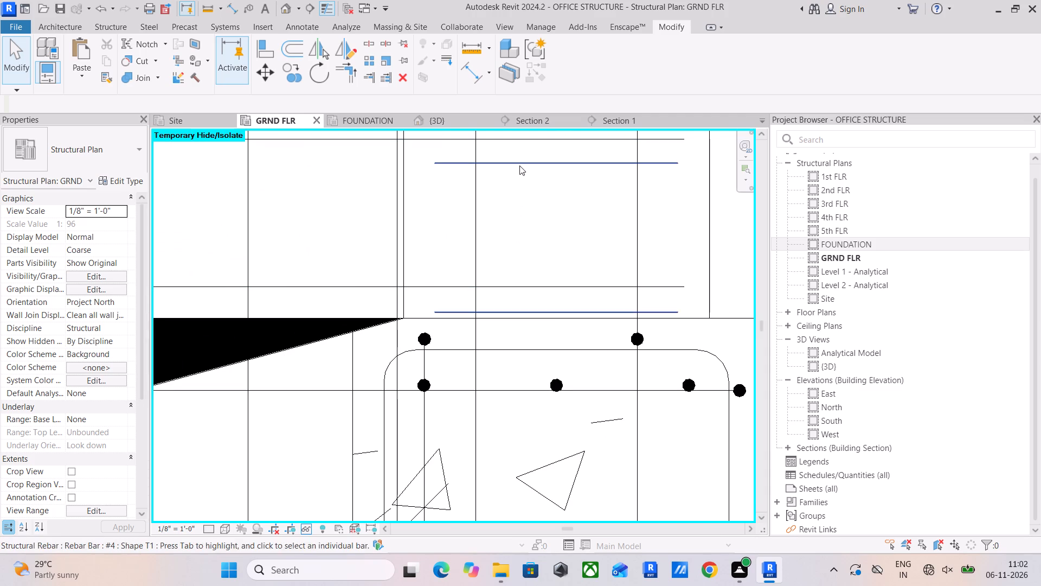
pyautogui.moveTo(556, 305); pyautogui.dragTo(557, 288)
pyautogui.click(547, 239)
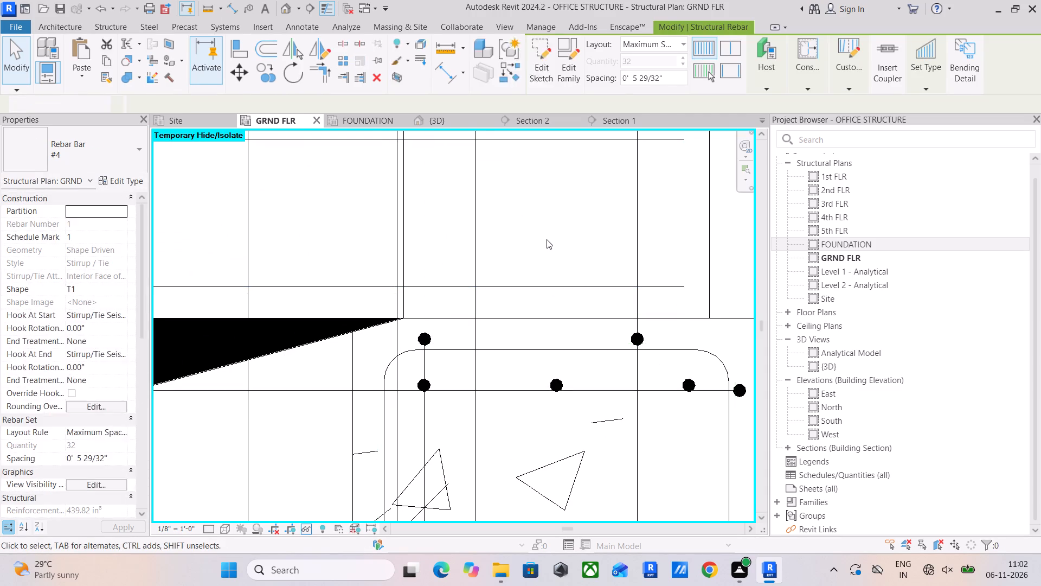
# Move the north end of the southernmost east beam's stirrup set up to line up with the first horizontal slab bar.
pyautogui.scroll(-11, 547, 239)
pyautogui.moveTo(544, 279); pyautogui.dragTo(545, 203, button='middle')
pyautogui.scroll(5, 536, 288)
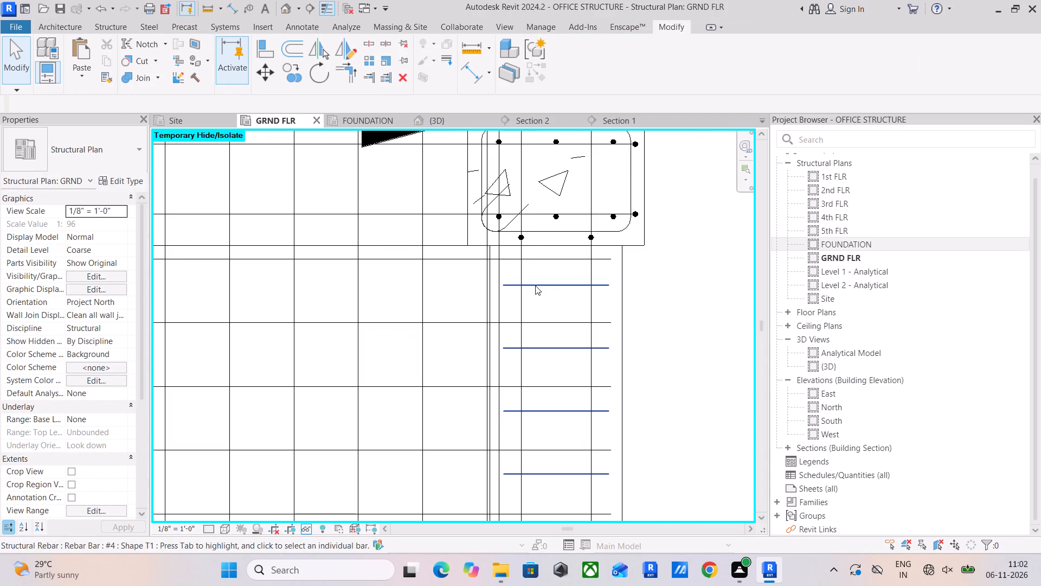
pyautogui.click(535, 285)
pyautogui.moveTo(557, 279); pyautogui.dragTo(557, 263)
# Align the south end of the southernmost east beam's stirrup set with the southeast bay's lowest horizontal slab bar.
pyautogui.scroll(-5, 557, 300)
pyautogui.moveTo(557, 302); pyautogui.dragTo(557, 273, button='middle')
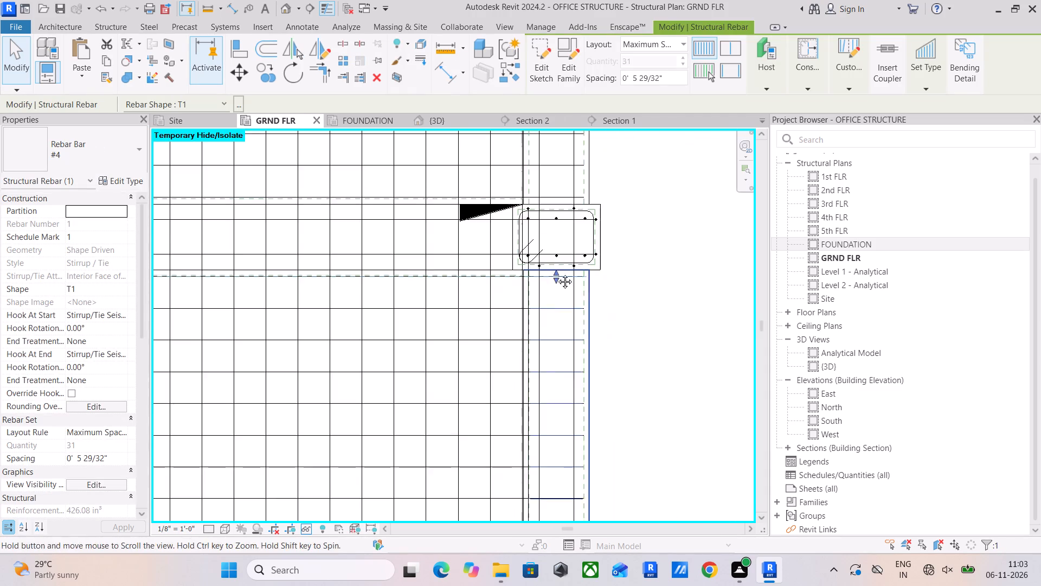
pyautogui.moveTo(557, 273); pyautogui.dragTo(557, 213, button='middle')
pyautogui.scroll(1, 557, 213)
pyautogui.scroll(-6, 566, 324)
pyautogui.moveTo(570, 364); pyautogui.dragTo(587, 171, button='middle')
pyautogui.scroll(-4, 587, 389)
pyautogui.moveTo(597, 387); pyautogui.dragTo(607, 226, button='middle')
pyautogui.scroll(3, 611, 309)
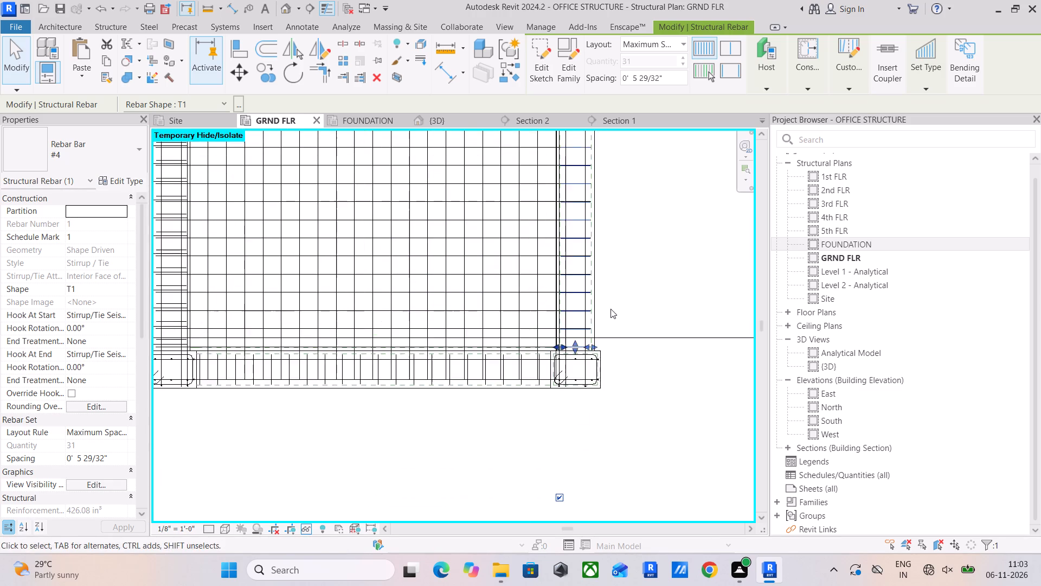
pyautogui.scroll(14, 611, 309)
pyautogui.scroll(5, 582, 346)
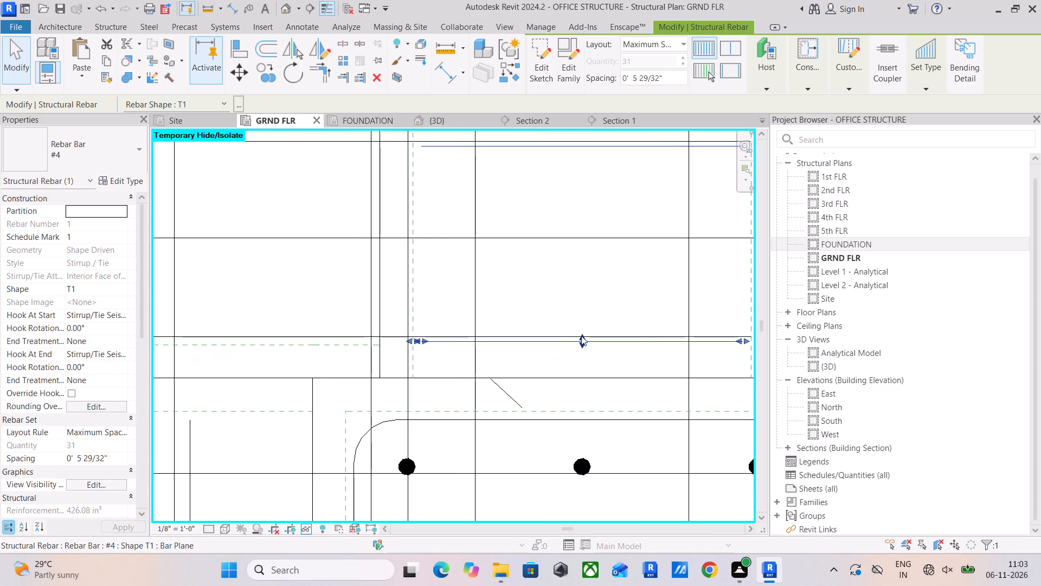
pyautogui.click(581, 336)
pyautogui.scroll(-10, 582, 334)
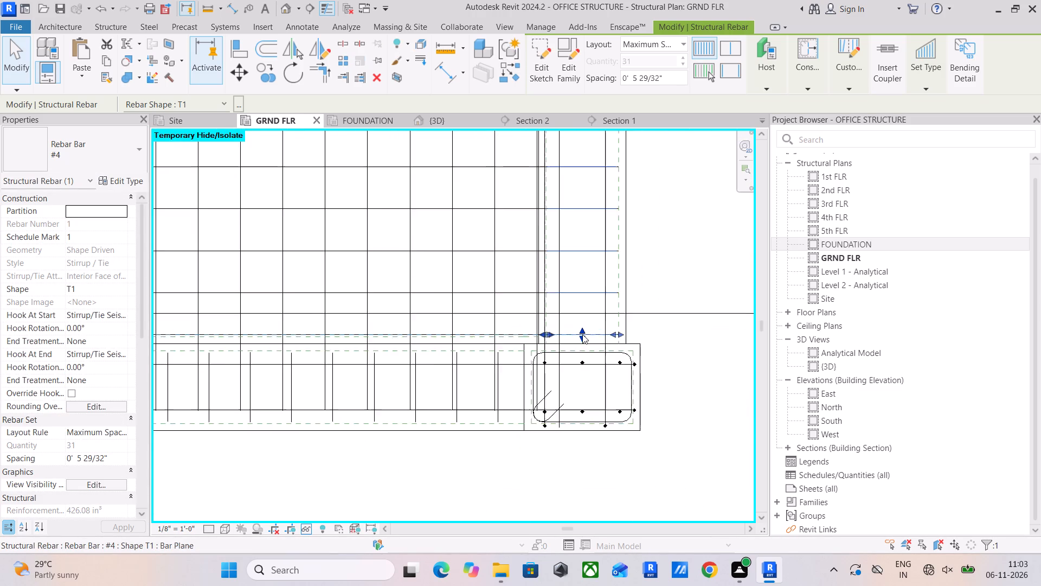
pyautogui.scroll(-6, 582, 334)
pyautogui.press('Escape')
# Align the south end of the southeast bay's horizontal #4 bar set with the horizontal bars of the adjacent bay to the west.
pyautogui.scroll(-5, 407, 308)
pyautogui.moveTo(422, 313); pyautogui.dragTo(606, 360, button='middle')
pyautogui.scroll(8, 458, 363)
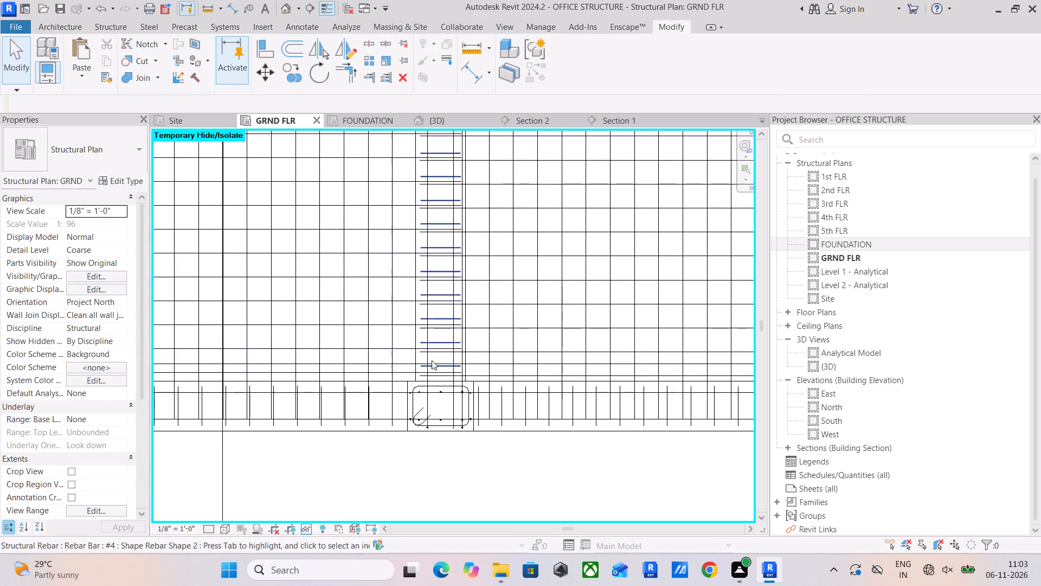
pyautogui.scroll(3, 432, 360)
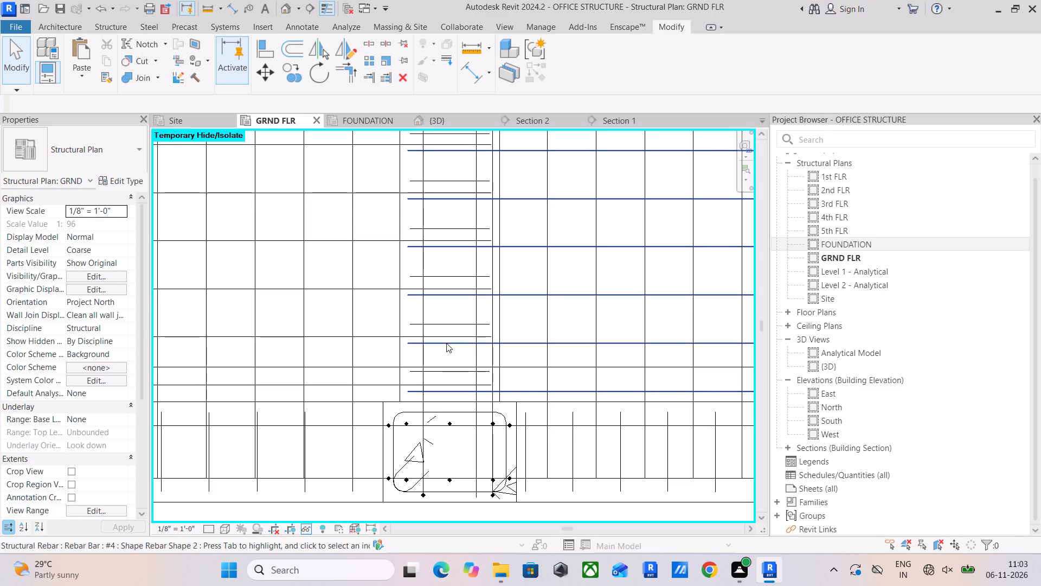
pyautogui.click(446, 343)
pyautogui.scroll(-1, 530, 361)
pyautogui.moveTo(515, 362); pyautogui.dragTo(317, 342, button='middle')
pyautogui.moveTo(630, 374); pyautogui.dragTo(572, 380, button='middle')
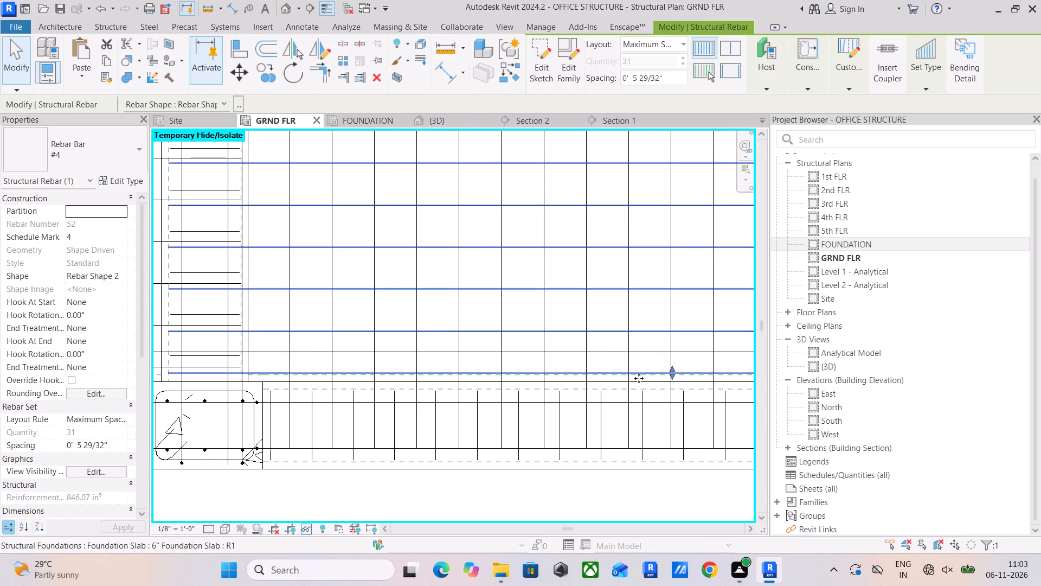
pyautogui.click(673, 366)
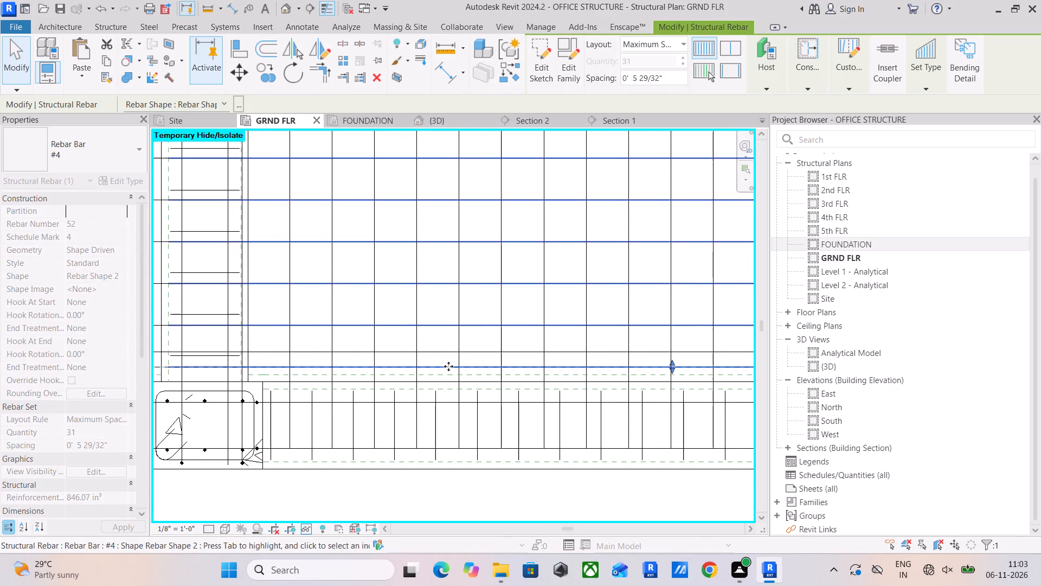
# Lower the south end of the stirrup set in the southeast bay's west beam to line up with the lowest horizontal slab bar.
pyautogui.moveTo(424, 361); pyautogui.dragTo(589, 388, button='middle')
pyautogui.scroll(4, 386, 395)
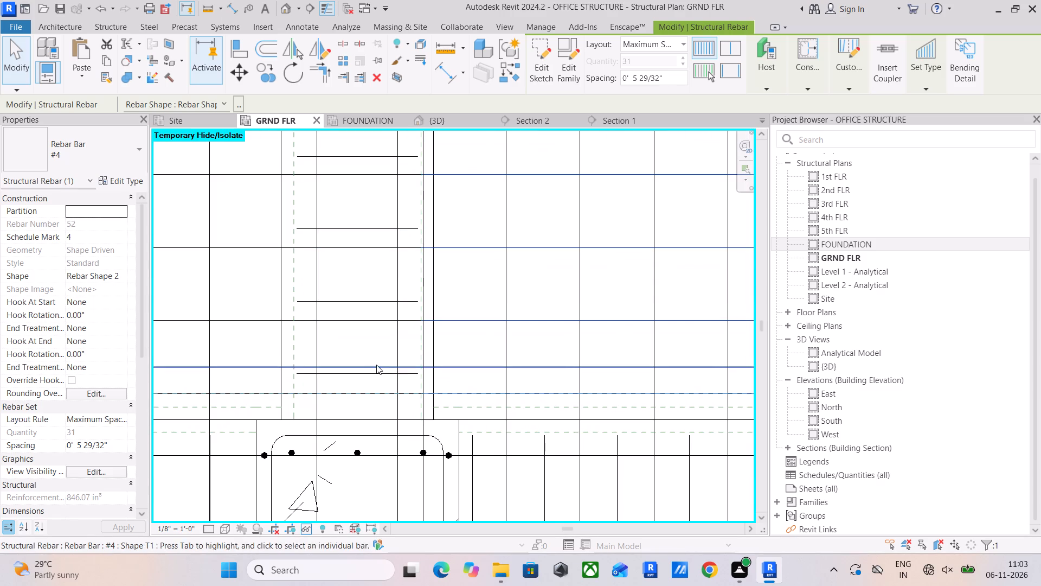
pyautogui.click(371, 373)
pyautogui.moveTo(356, 374); pyautogui.dragTo(354, 392)
# Align the north end of the stirrup set in the southeast bay's west beam with the bay's top horizontal slab bar.
pyautogui.scroll(-7, 357, 376)
pyautogui.moveTo(372, 363); pyautogui.dragTo(382, 547, button='middle')
pyautogui.moveTo(397, 368); pyautogui.dragTo(410, 585, button='middle')
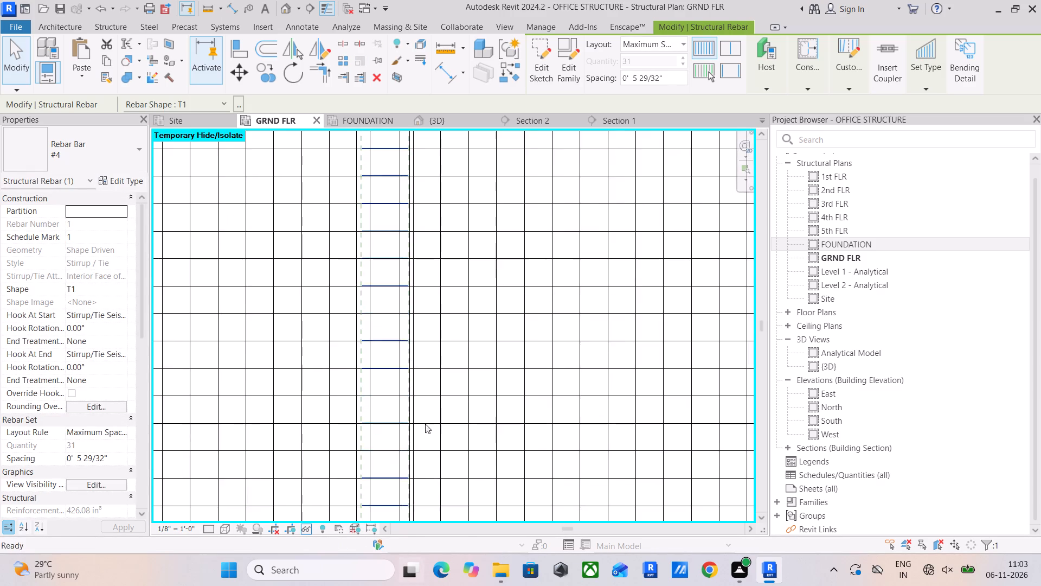
pyautogui.moveTo(414, 342); pyautogui.dragTo(424, 483, button='middle')
pyautogui.scroll(-5, 434, 377)
pyautogui.scroll(11, 404, 214)
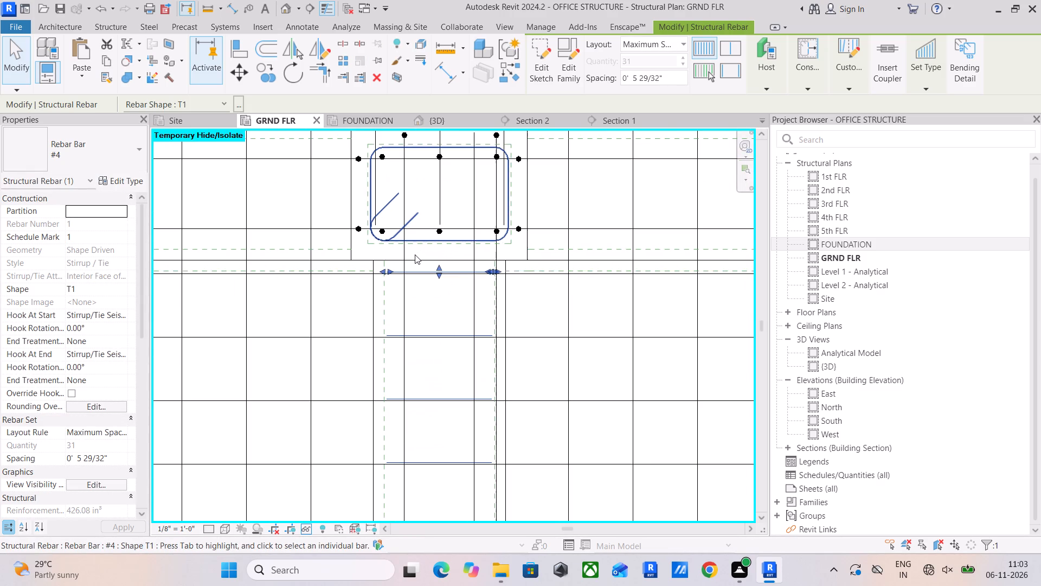
pyautogui.scroll(9, 415, 262)
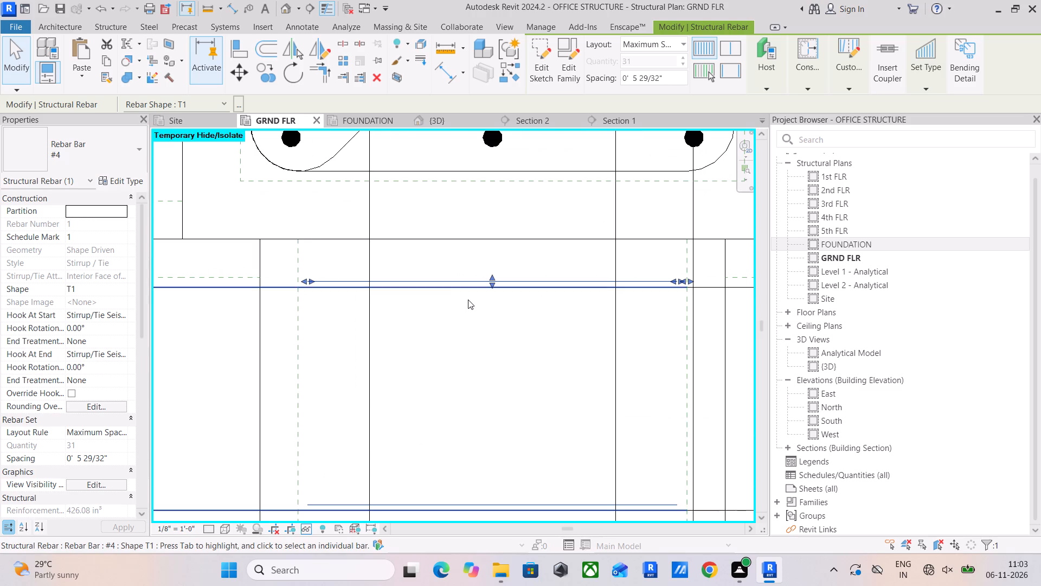
pyautogui.click(492, 285)
pyautogui.scroll(-5, 476, 342)
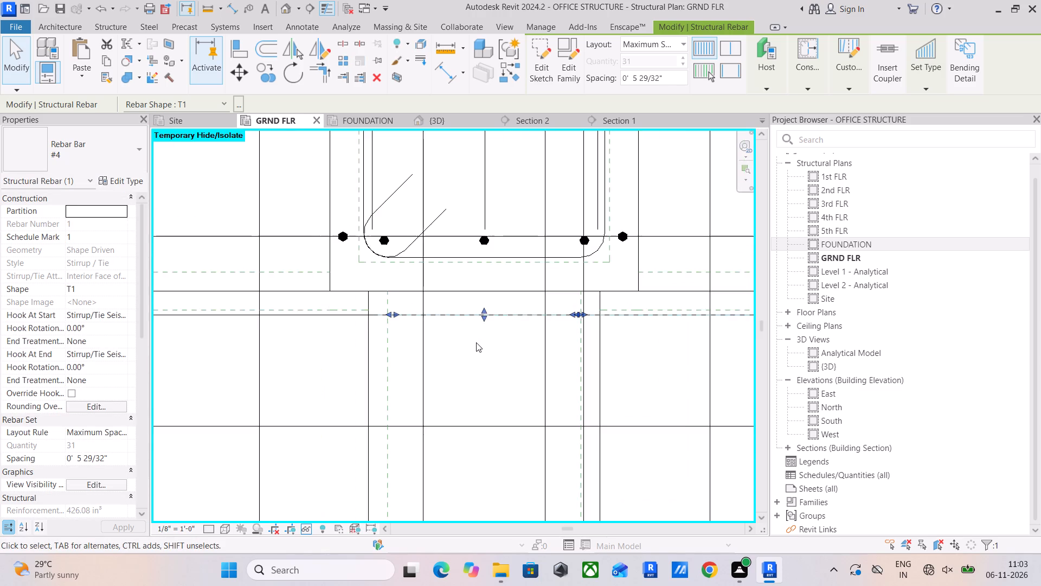
pyautogui.scroll(-4, 476, 342)
pyautogui.moveTo(475, 345); pyautogui.dragTo(486, 304, button='middle')
pyautogui.click(487, 318)
# Move the south end of the southernmost east beam's stirrup set north onto the southeast bay's lowest horizontal slab bar.
pyautogui.scroll(-5, 487, 318)
pyautogui.moveTo(486, 322); pyautogui.dragTo(445, 460, button='middle')
pyautogui.scroll(-10, 459, 397)
pyautogui.scroll(1, 459, 397)
pyautogui.moveTo(567, 302); pyautogui.dragTo(602, 246, button='middle')
pyautogui.moveTo(685, 370); pyautogui.dragTo(415, 216, button='middle')
pyautogui.scroll(6, 454, 500)
pyautogui.scroll(5, 377, 460)
pyautogui.scroll(4, 384, 405)
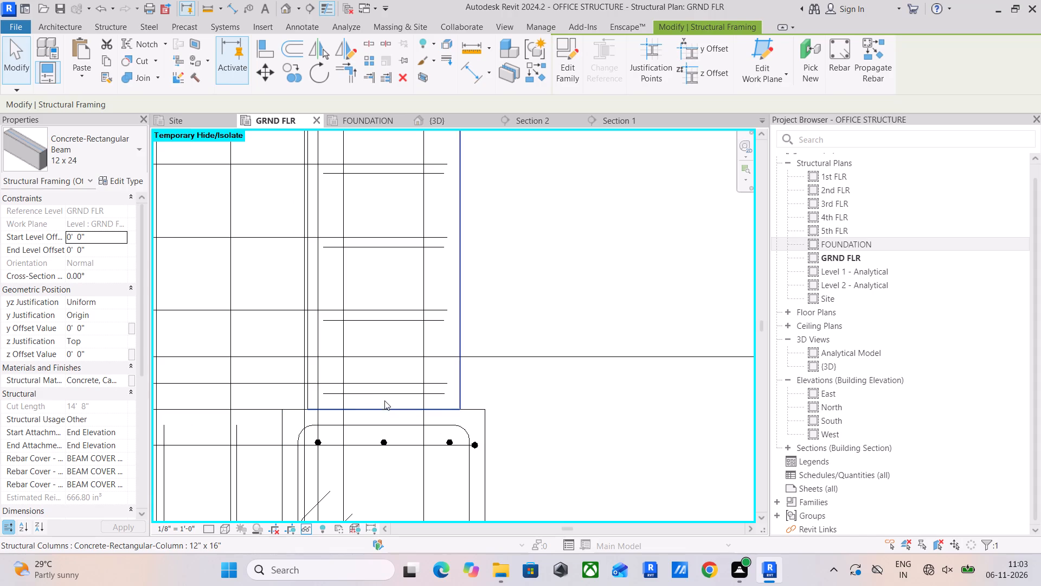
pyautogui.click(387, 392)
pyautogui.moveTo(382, 388); pyautogui.dragTo(383, 383)
pyautogui.scroll(-4, 383, 383)
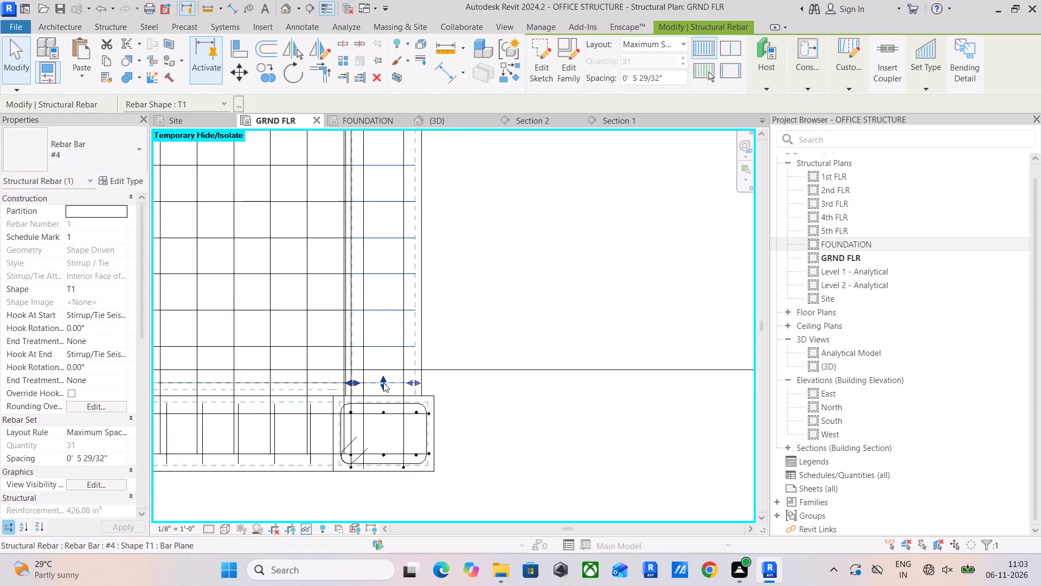
pyautogui.scroll(-6, 383, 383)
pyautogui.moveTo(383, 383); pyautogui.dragTo(468, 384, button='middle')
pyautogui.scroll(-9, 338, 390)
pyautogui.moveTo(335, 402); pyautogui.dragTo(427, 403, button='middle')
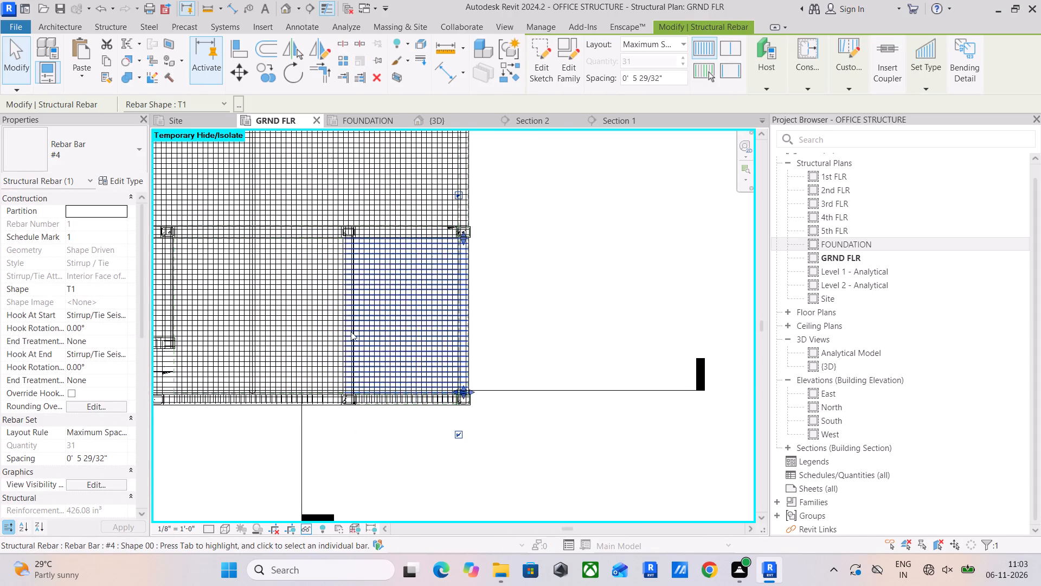
pyautogui.scroll(5, 352, 334)
pyautogui.press('Escape')
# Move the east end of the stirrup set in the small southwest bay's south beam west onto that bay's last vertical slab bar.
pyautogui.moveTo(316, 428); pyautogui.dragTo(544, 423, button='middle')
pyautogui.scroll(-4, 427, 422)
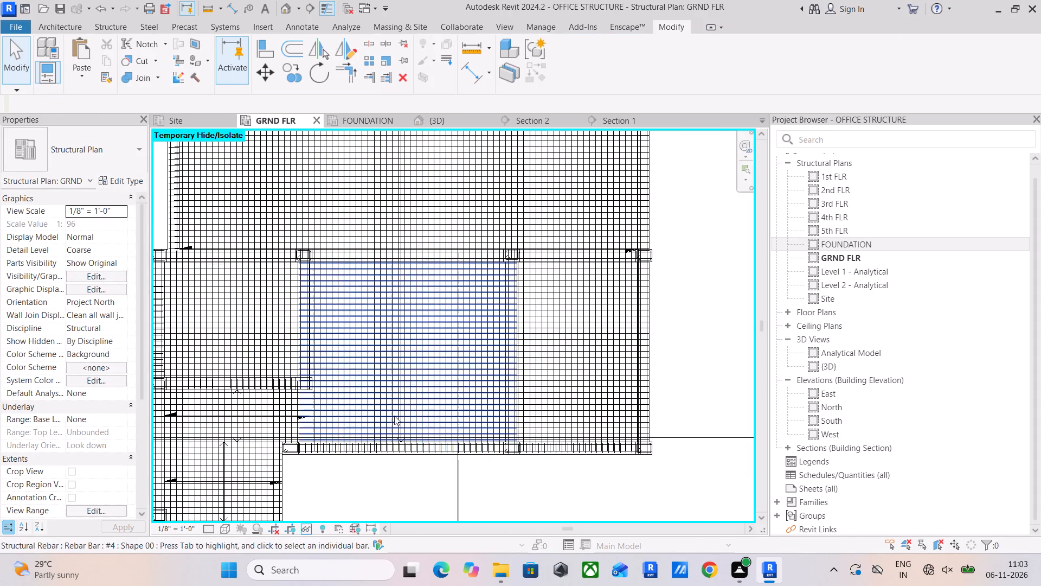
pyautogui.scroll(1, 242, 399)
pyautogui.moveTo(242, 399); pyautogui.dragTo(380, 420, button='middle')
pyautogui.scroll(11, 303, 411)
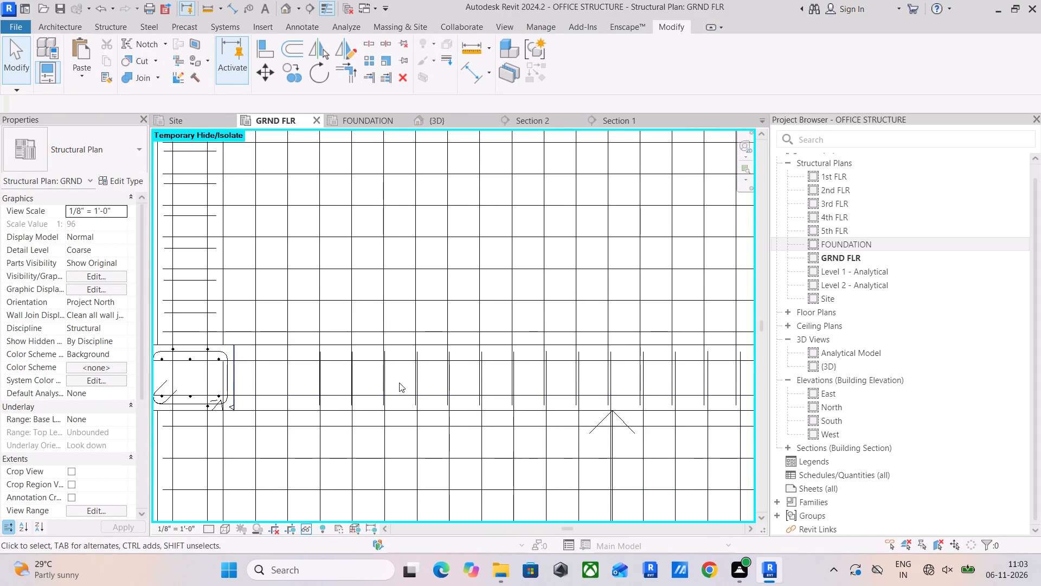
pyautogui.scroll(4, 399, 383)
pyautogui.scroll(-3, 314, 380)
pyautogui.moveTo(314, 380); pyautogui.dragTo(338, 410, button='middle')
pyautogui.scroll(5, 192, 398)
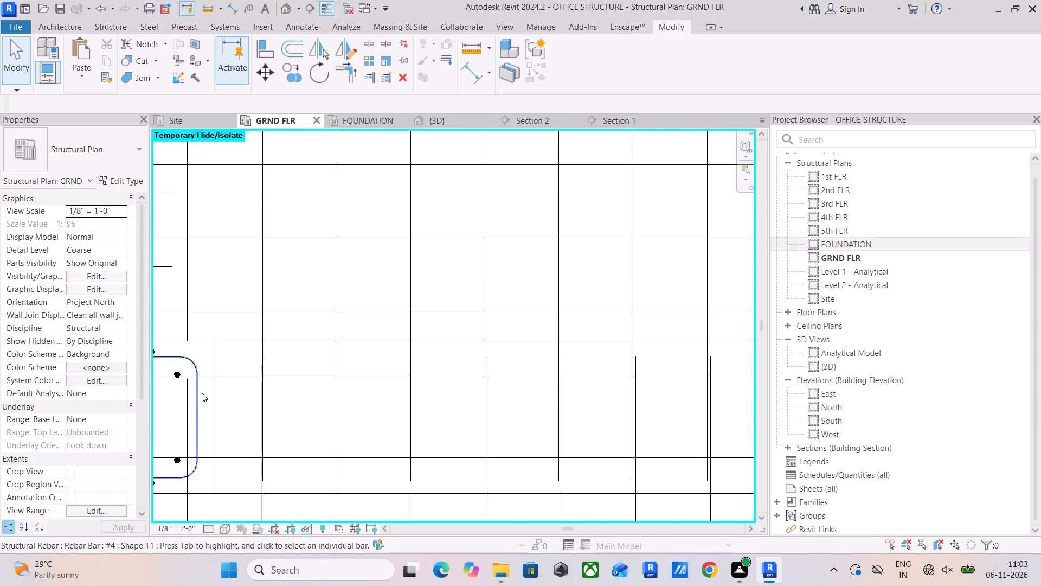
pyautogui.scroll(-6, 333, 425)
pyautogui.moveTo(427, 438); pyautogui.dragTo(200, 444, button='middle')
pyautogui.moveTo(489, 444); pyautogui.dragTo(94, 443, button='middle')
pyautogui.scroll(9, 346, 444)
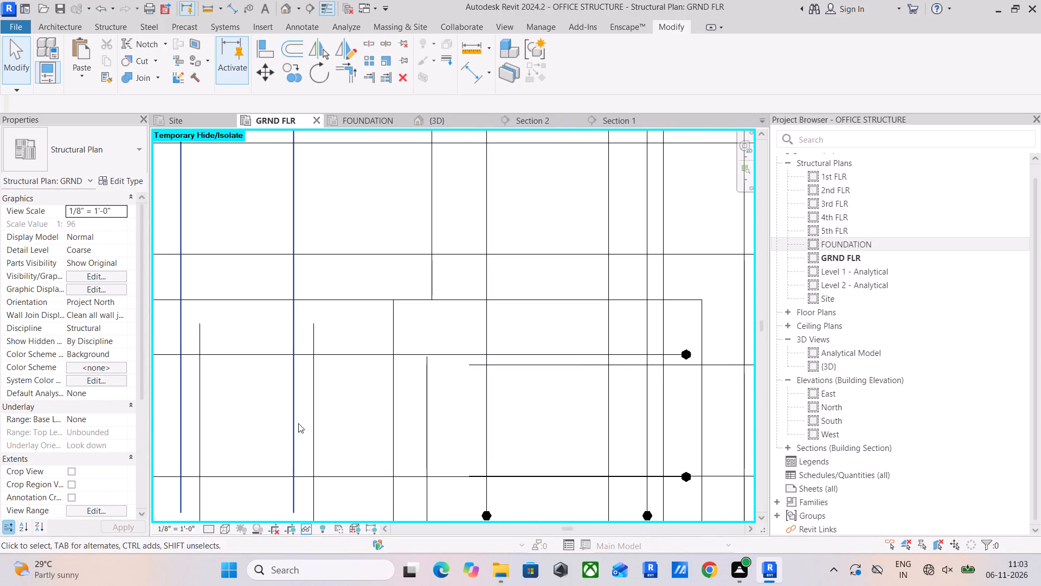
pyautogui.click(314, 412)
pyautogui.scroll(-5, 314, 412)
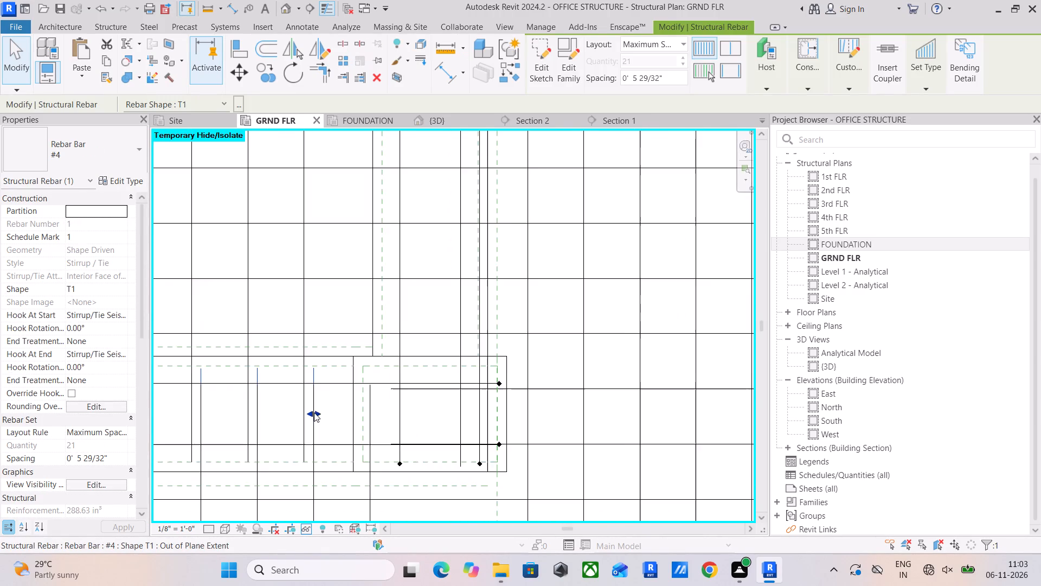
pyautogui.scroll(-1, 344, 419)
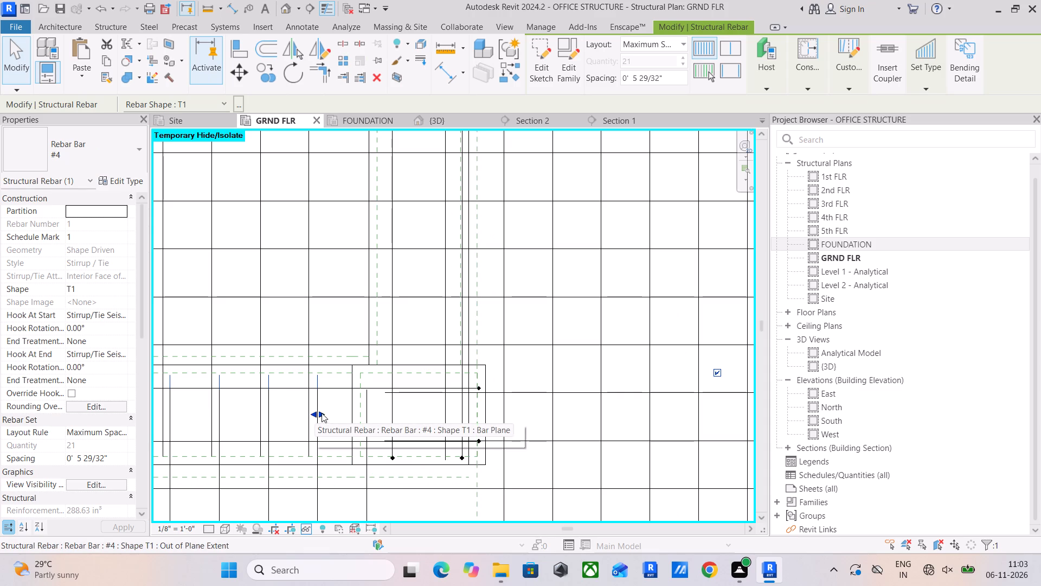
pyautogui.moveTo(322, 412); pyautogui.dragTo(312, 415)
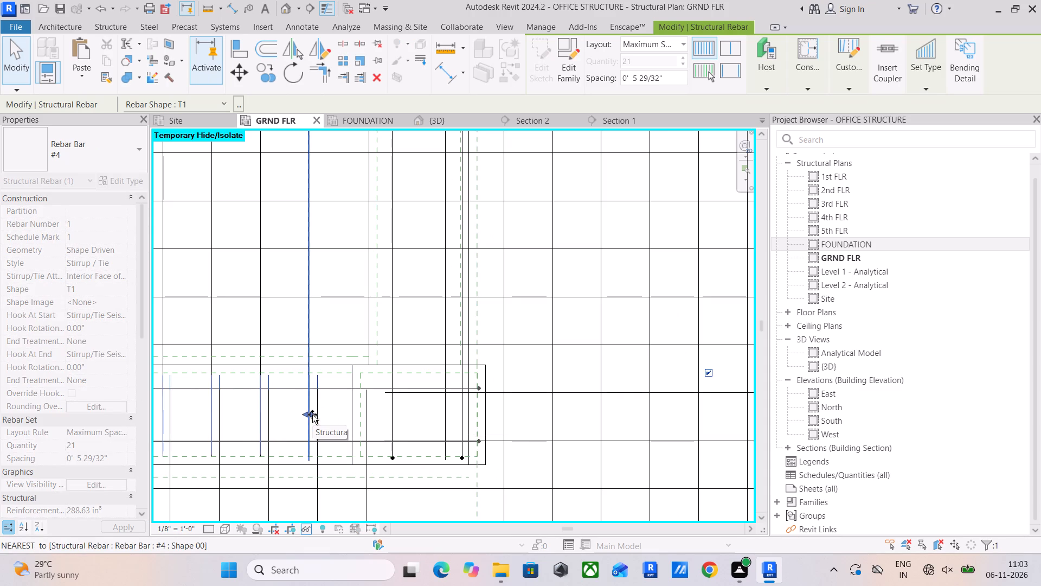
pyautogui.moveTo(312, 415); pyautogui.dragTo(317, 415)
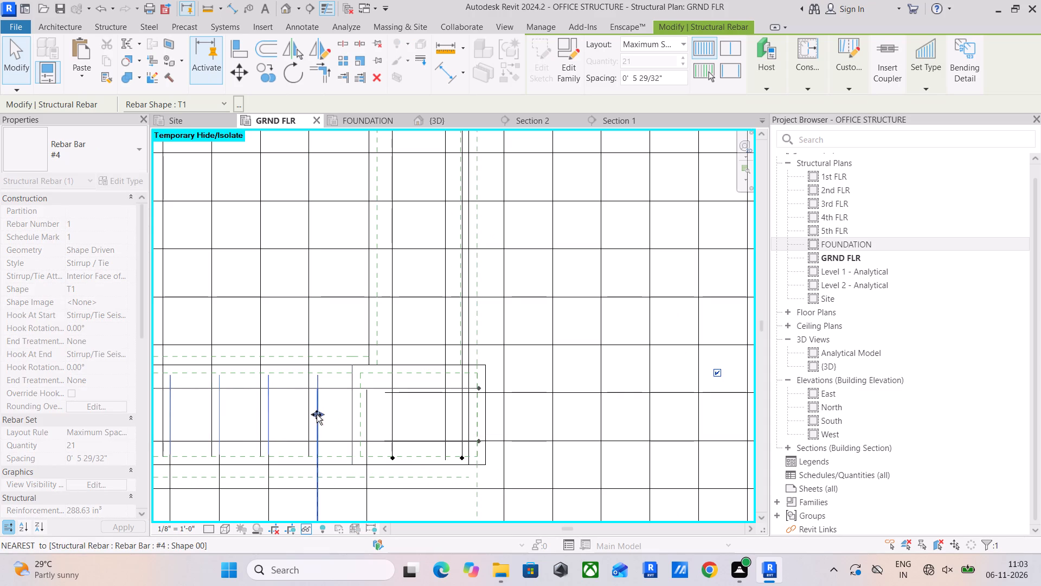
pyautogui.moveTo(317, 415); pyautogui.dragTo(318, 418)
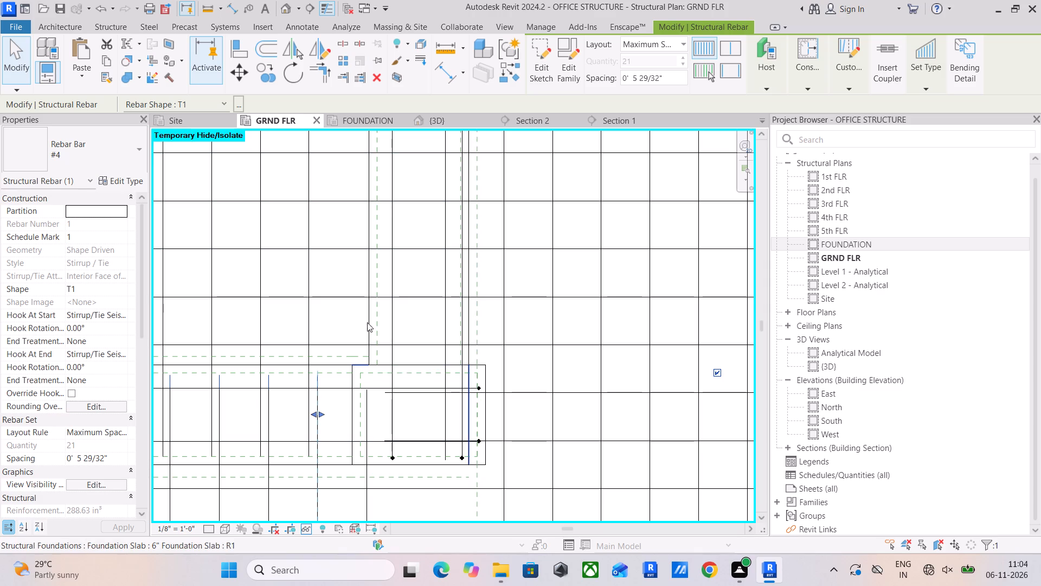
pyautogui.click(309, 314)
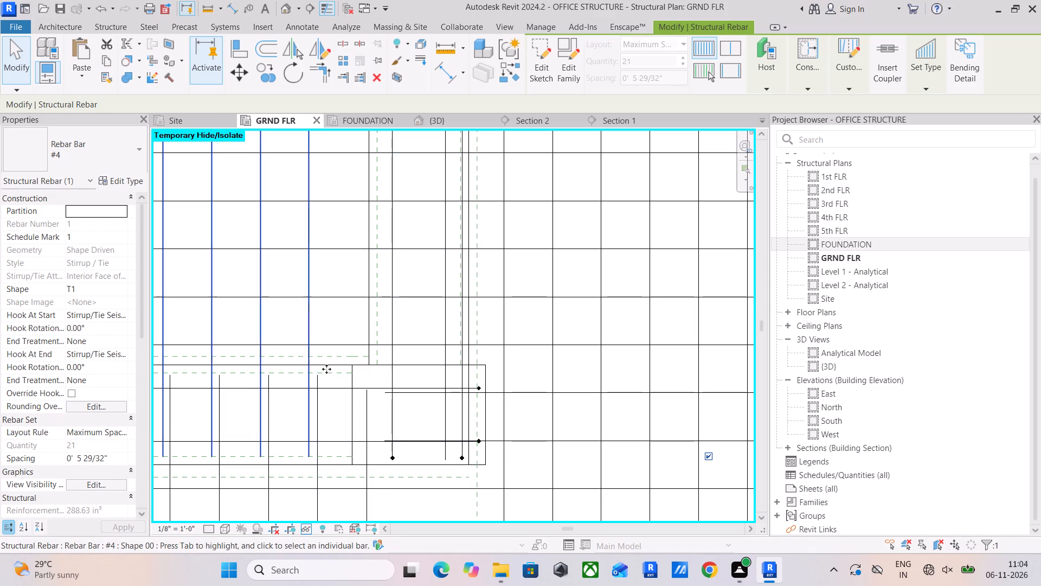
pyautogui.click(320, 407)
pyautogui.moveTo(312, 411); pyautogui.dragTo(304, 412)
# Align the east end of the small southwest bay's vertical #4 bar set with the vertical bars of the slab strip to its south.
pyautogui.click(319, 429)
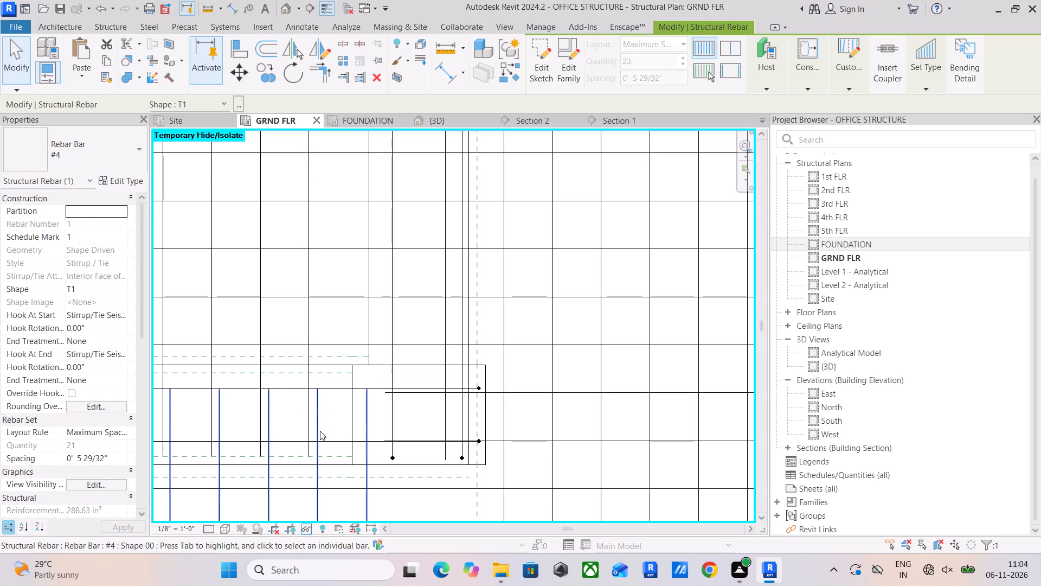
pyautogui.scroll(-4, 383, 439)
pyautogui.moveTo(383, 439); pyautogui.dragTo(399, 285, button='middle')
pyautogui.moveTo(387, 363); pyautogui.dragTo(405, 447, button='middle')
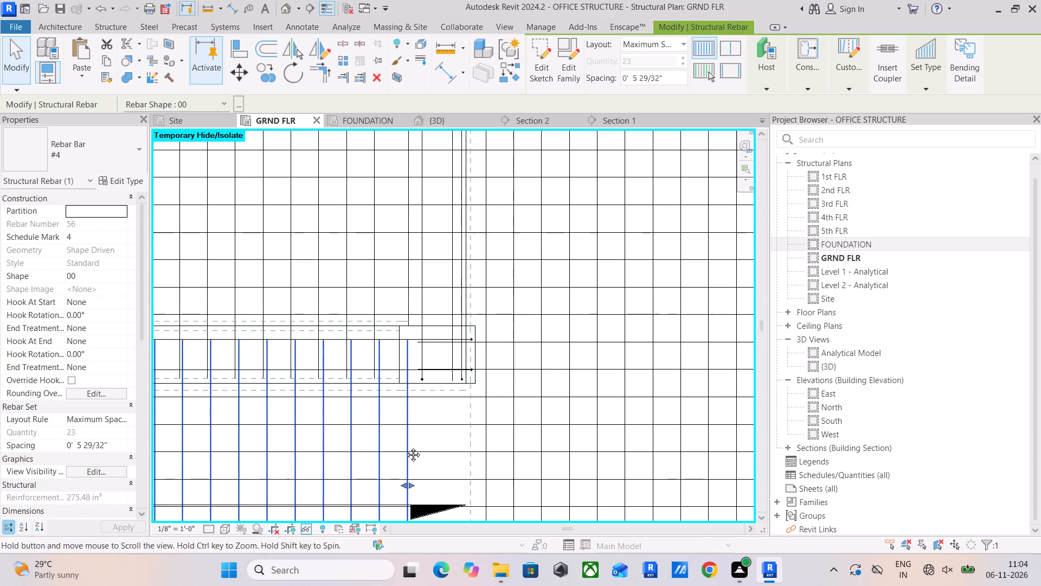
pyautogui.moveTo(405, 447); pyautogui.dragTo(405, 447, button='middle')
pyautogui.click(377, 275)
pyautogui.scroll(-6, 388, 276)
pyautogui.moveTo(395, 302); pyautogui.dragTo(397, 320, button='middle')
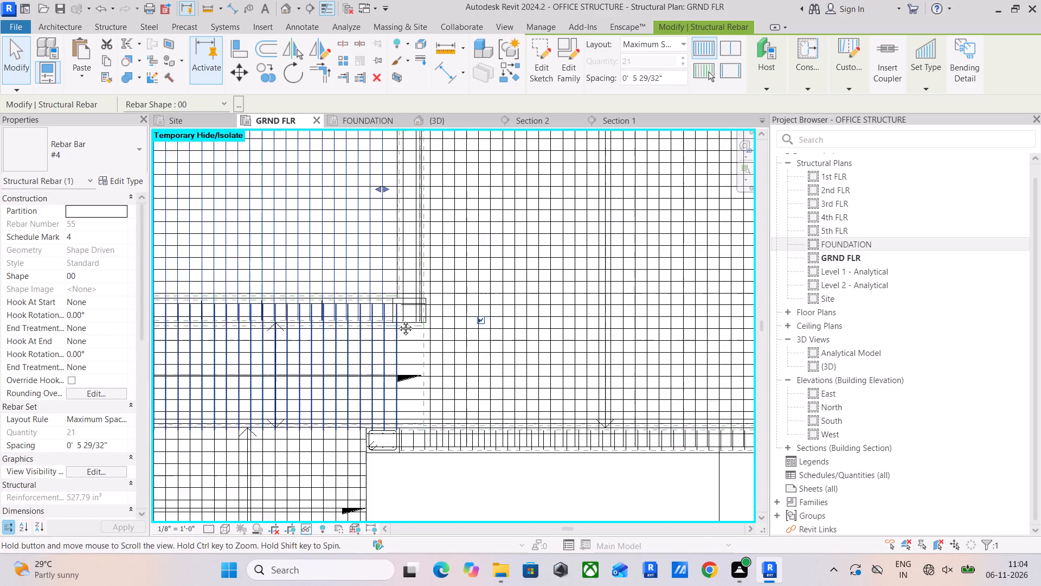
pyautogui.moveTo(397, 320); pyautogui.dragTo(400, 348, button='middle')
pyautogui.click(391, 234)
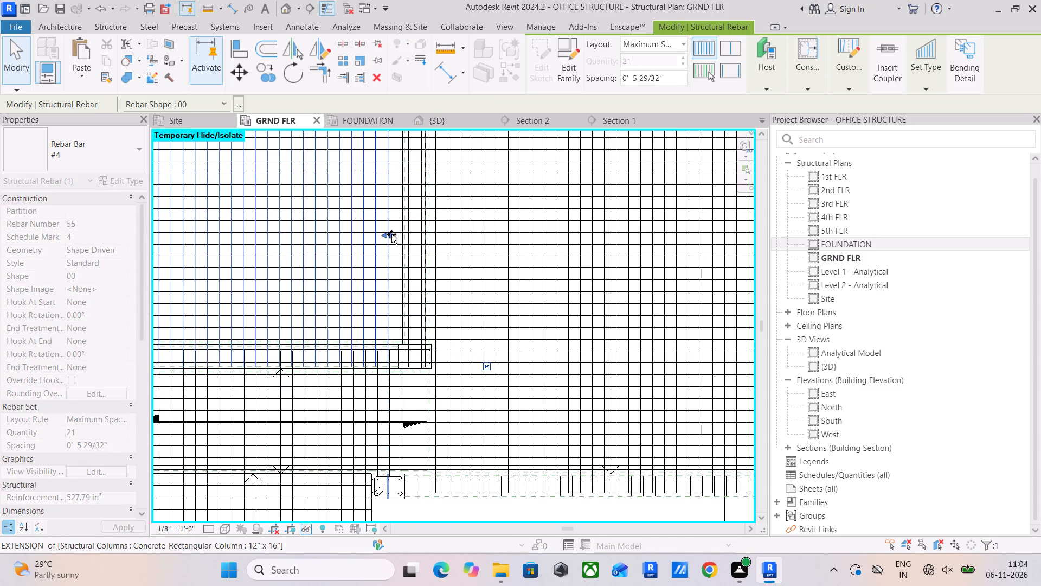
pyautogui.scroll(2, 396, 246)
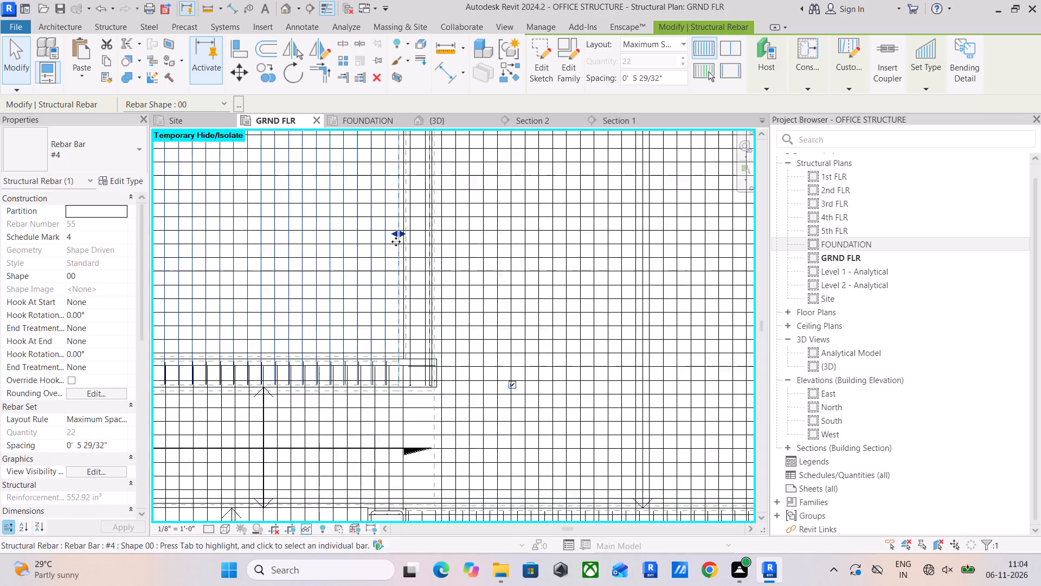
pyautogui.scroll(3, 396, 241)
pyautogui.moveTo(395, 227); pyautogui.dragTo(387, 231)
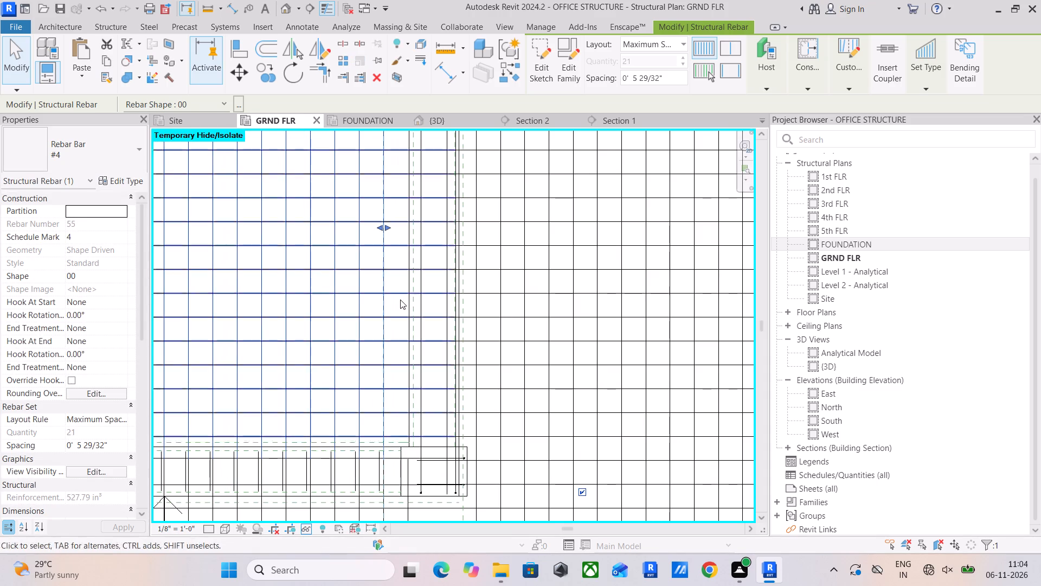
pyautogui.click(397, 276)
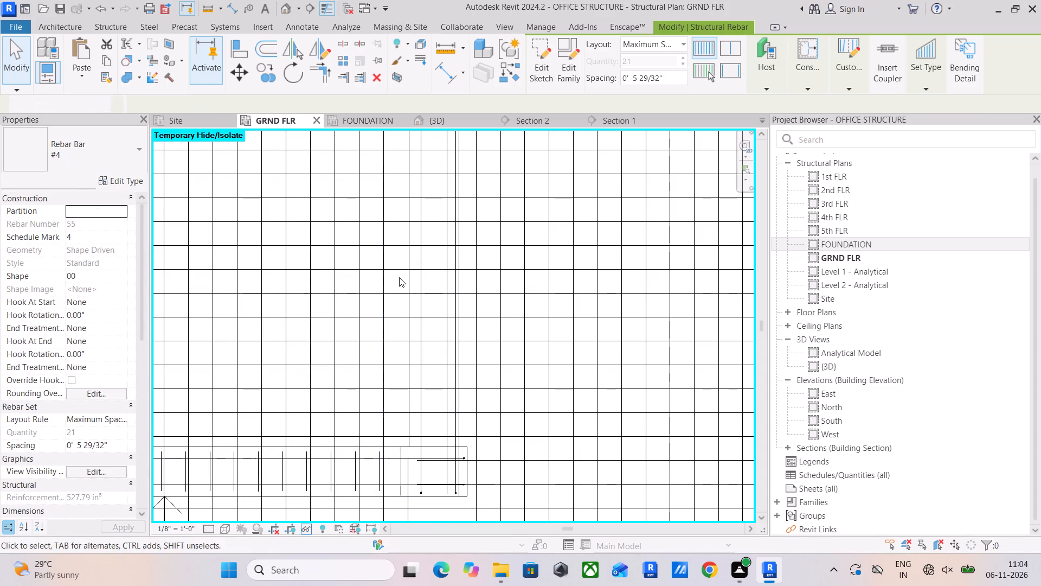
# Move the east end of the stirrup set in the small southwest bay's south beam onto the bay's realigned last vertical bar.
pyautogui.click(377, 471)
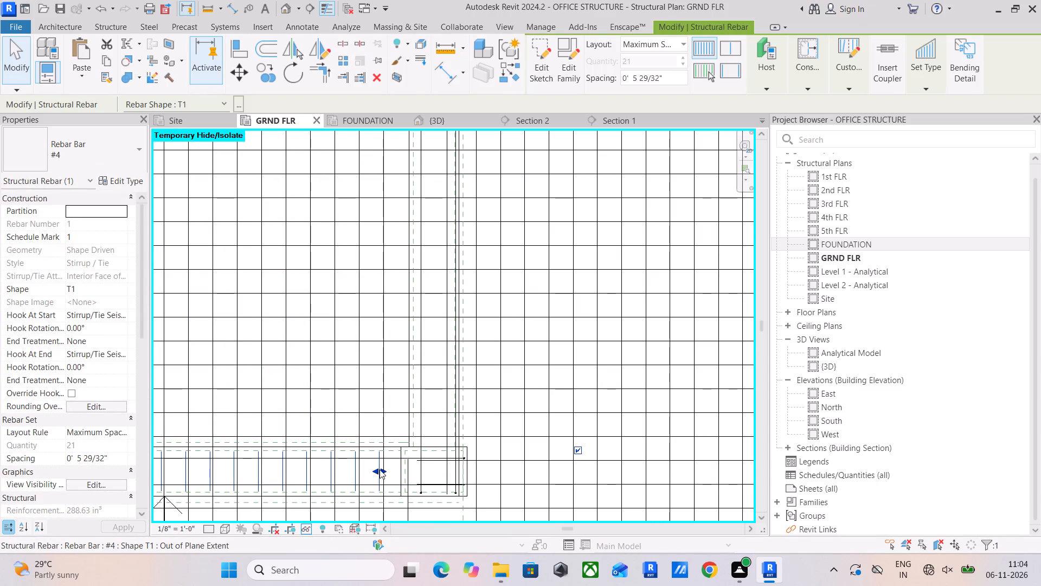
pyautogui.click(384, 471)
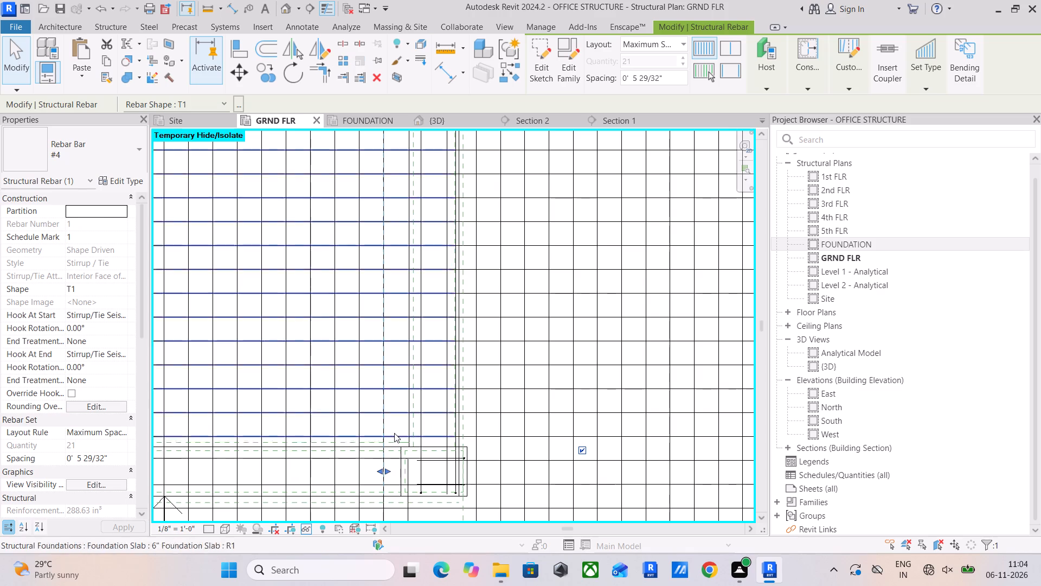
pyautogui.click(400, 424)
# Examine the stirrup set along the small southwest bay's south beam toward its west column for alignment with the vertical slab bars.
pyautogui.scroll(-3, 399, 447)
pyautogui.moveTo(415, 445); pyautogui.dragTo(515, 401, button='middle')
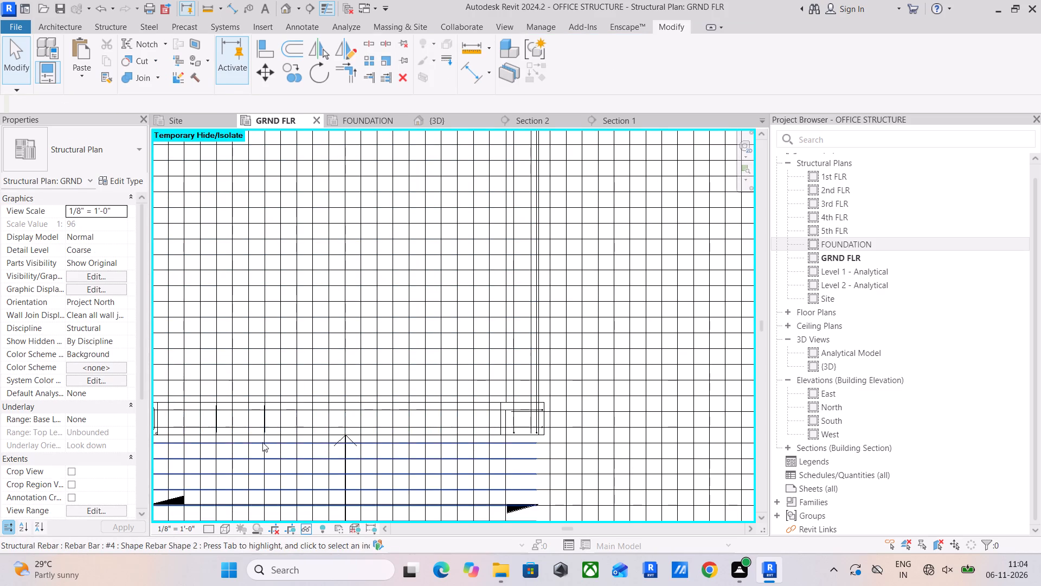
pyautogui.moveTo(262, 442); pyautogui.dragTo(345, 436, button='middle')
pyautogui.scroll(11, 333, 388)
pyautogui.moveTo(335, 438); pyautogui.dragTo(375, 432, button='middle')
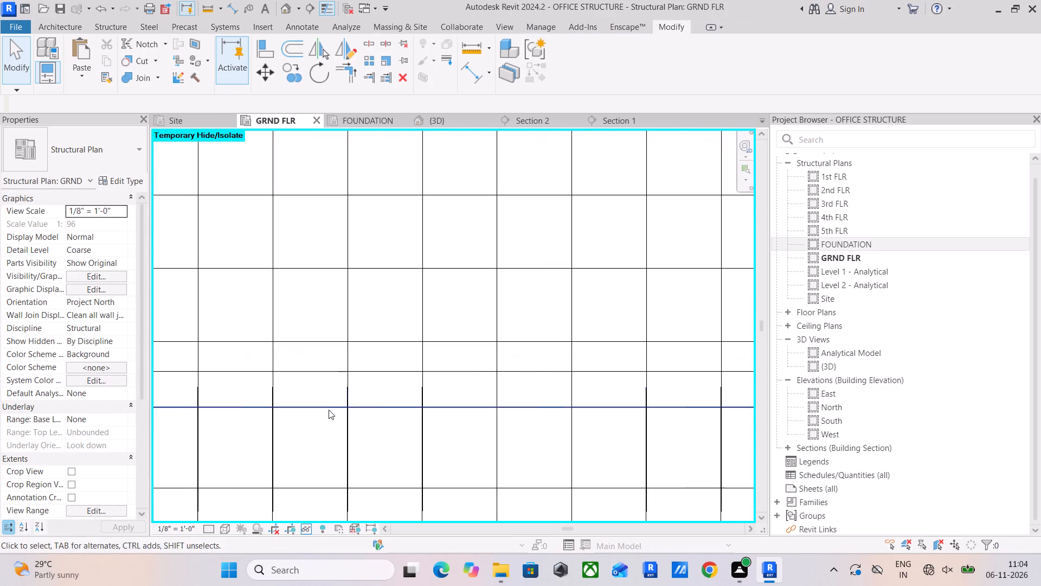
pyautogui.scroll(-8, 328, 407)
pyautogui.moveTo(372, 408); pyautogui.dragTo(511, 400, button='middle')
pyautogui.scroll(10, 383, 422)
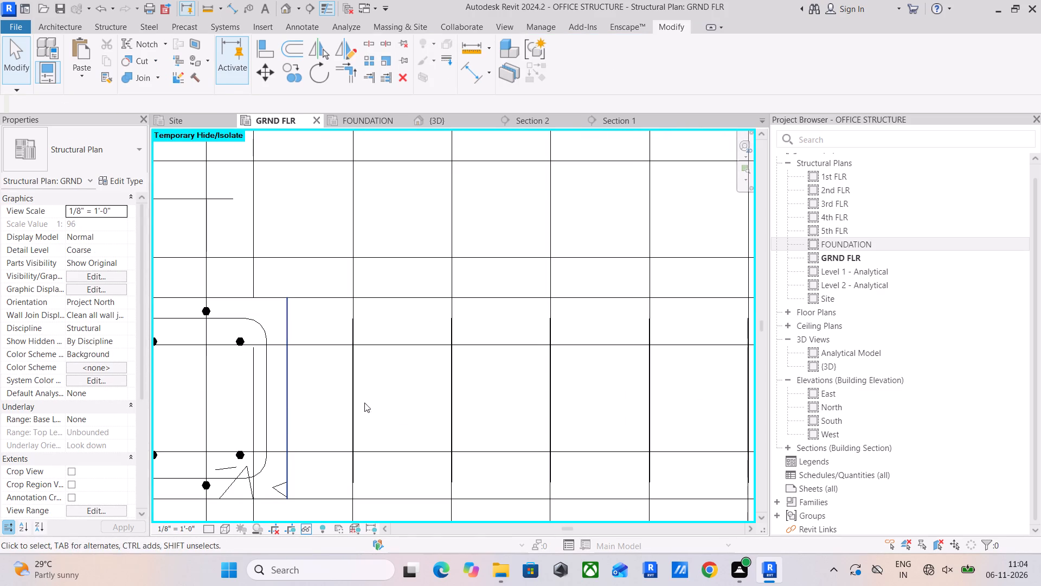
pyautogui.click(452, 470)
pyautogui.click(407, 383)
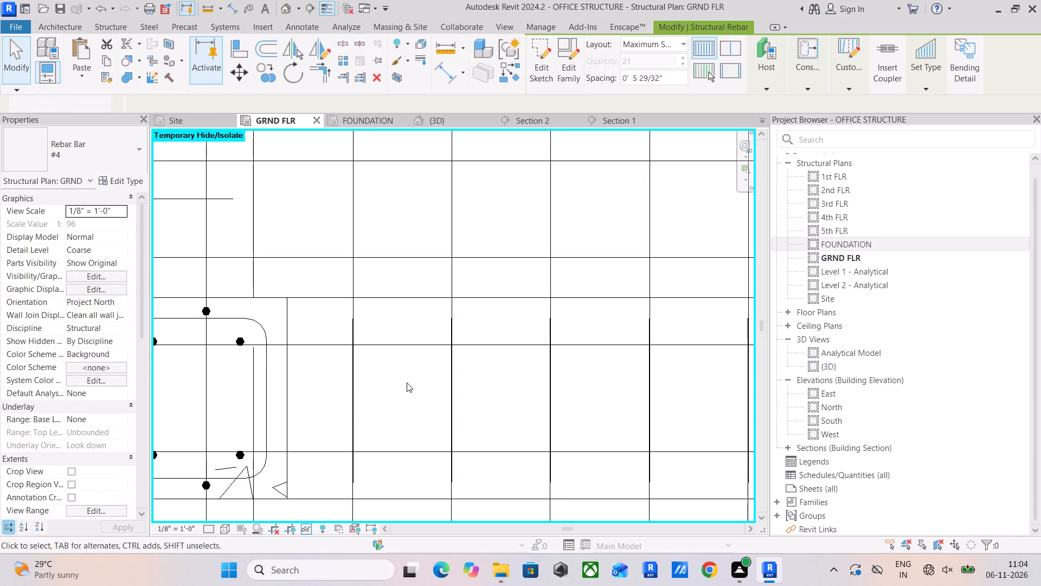
pyautogui.scroll(-14, 411, 382)
pyautogui.moveTo(454, 392); pyautogui.dragTo(450, 410, button='middle')
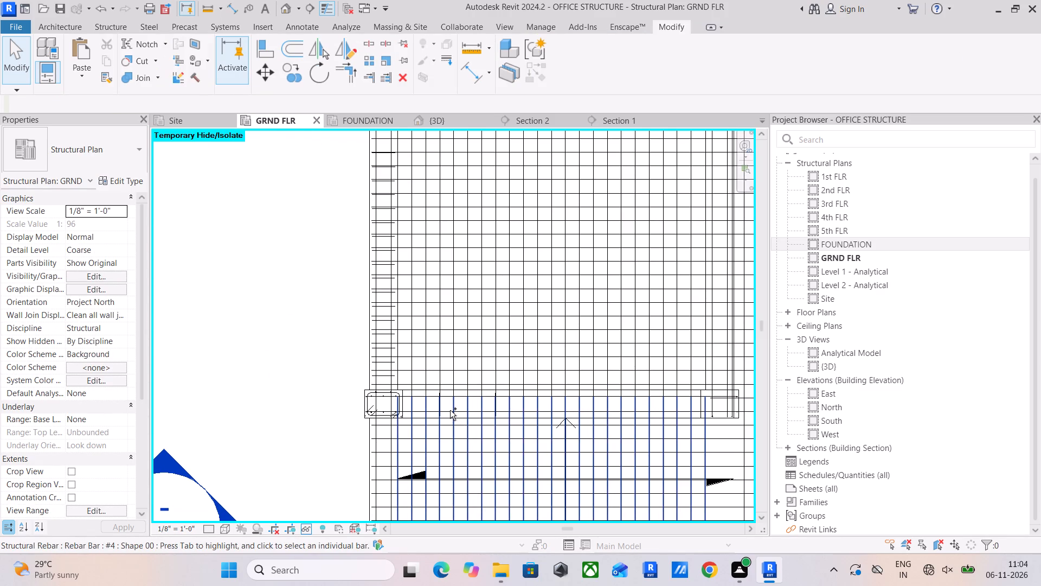
# Save the project.
pyautogui.hotkey('ctrl', 's')
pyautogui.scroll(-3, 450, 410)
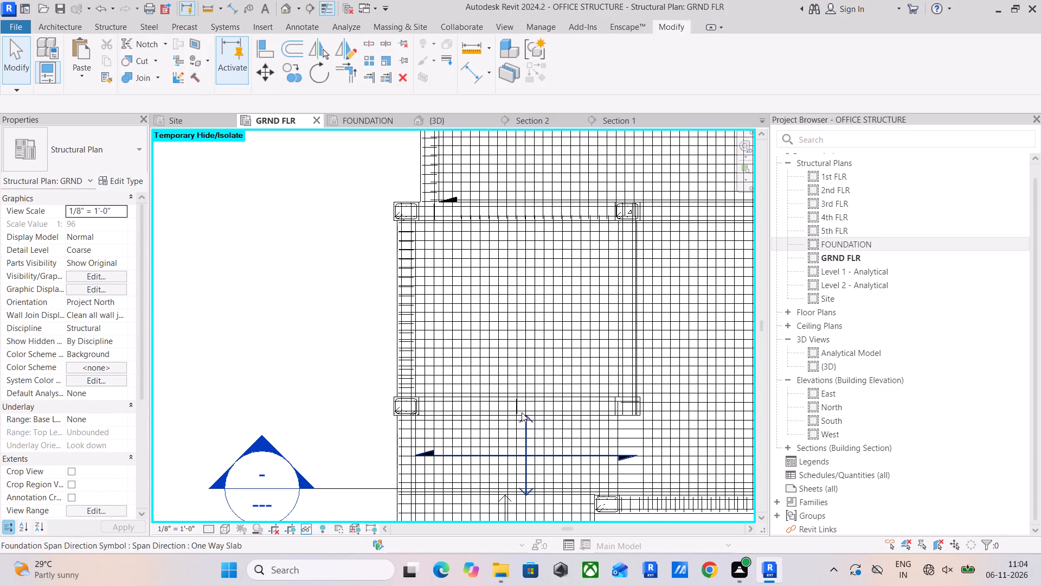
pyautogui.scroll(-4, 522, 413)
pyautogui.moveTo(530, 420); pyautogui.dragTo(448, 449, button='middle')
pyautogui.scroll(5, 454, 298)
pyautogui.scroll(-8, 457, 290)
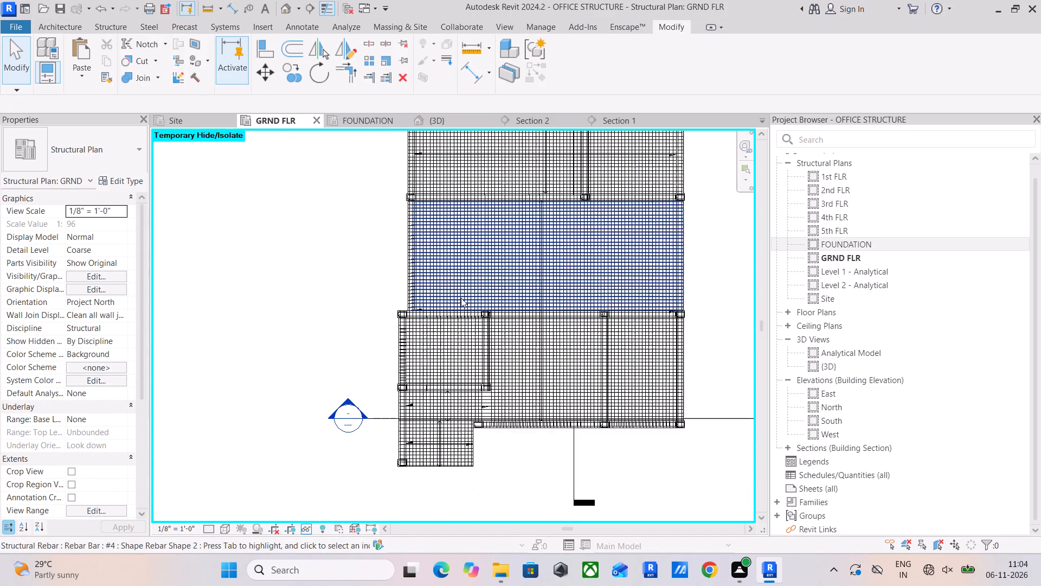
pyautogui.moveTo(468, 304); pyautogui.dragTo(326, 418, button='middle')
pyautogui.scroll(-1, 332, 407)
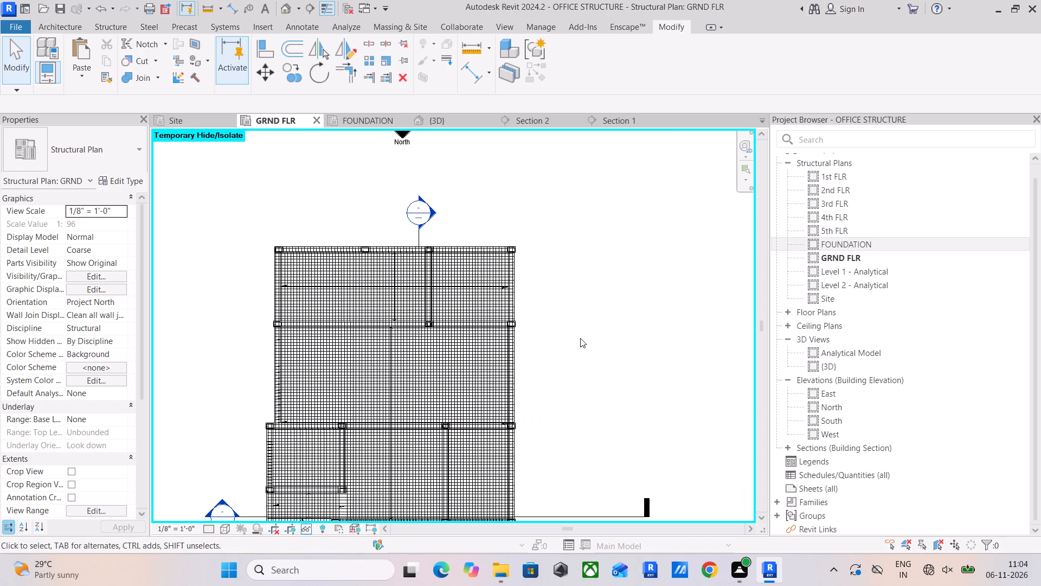
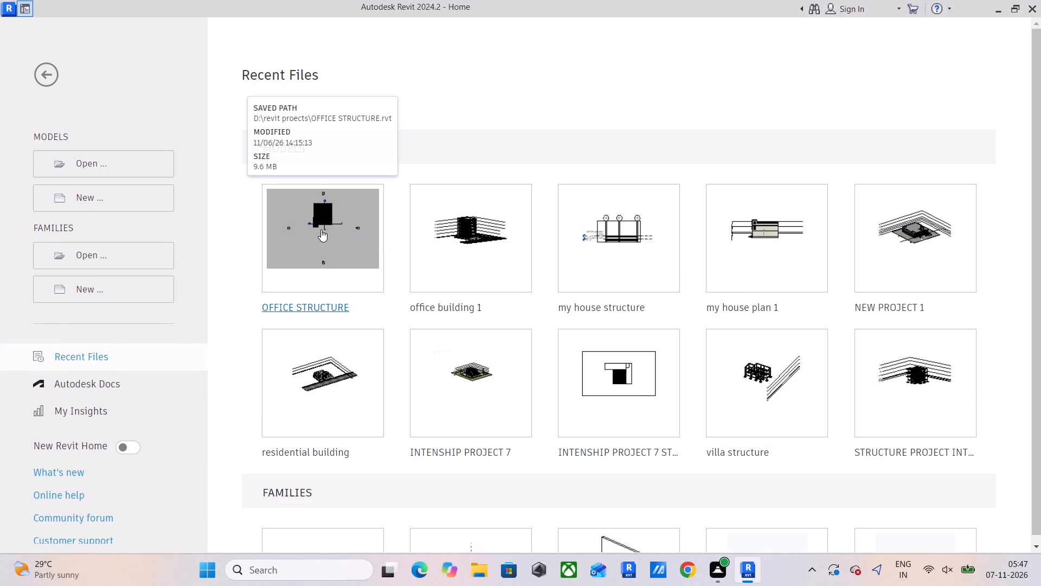
# Open the OFFICE STRUCTURE project from the recent files and dismiss the update notification.
pyautogui.click(321, 230)
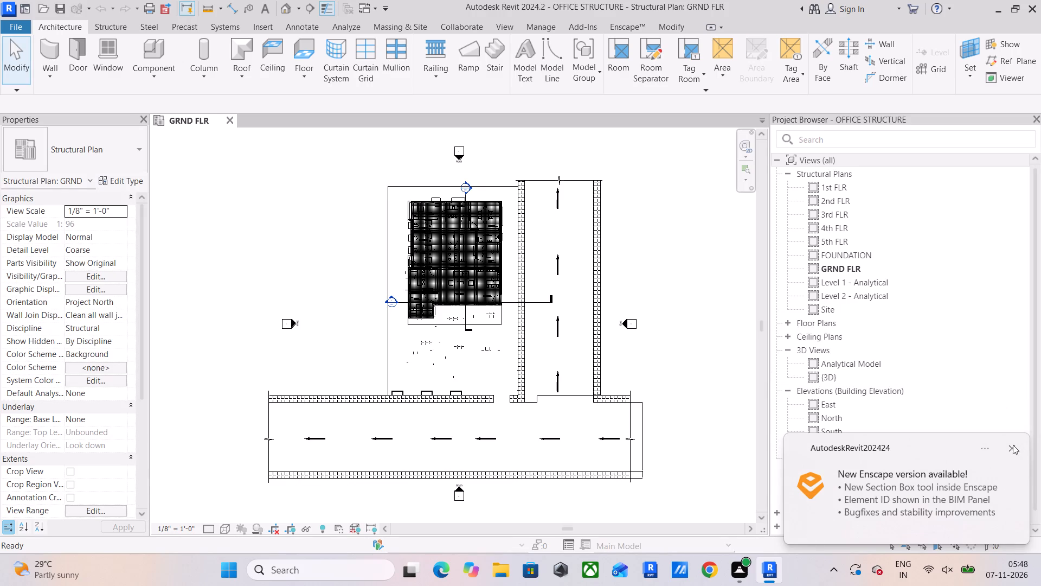
pyautogui.click(1013, 445)
# Examine the slab rebar mesh and beam stirrups across the bays of the GRND FLR plan, from the pantry to the southwest rooms.
pyautogui.scroll(4, 410, 294)
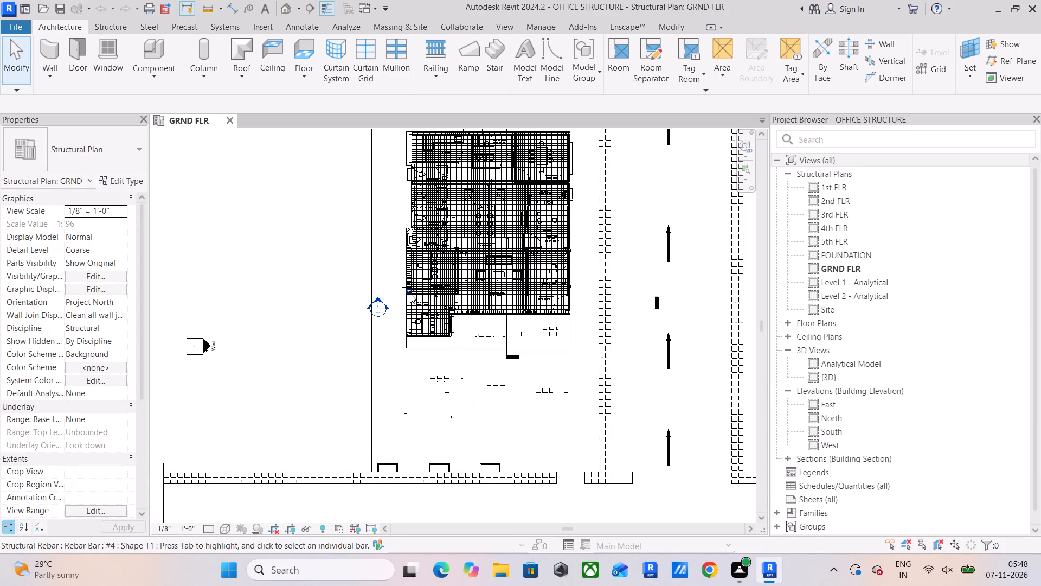
pyautogui.scroll(4, 513, 292)
pyautogui.moveTo(474, 290); pyautogui.dragTo(541, 482, button='middle')
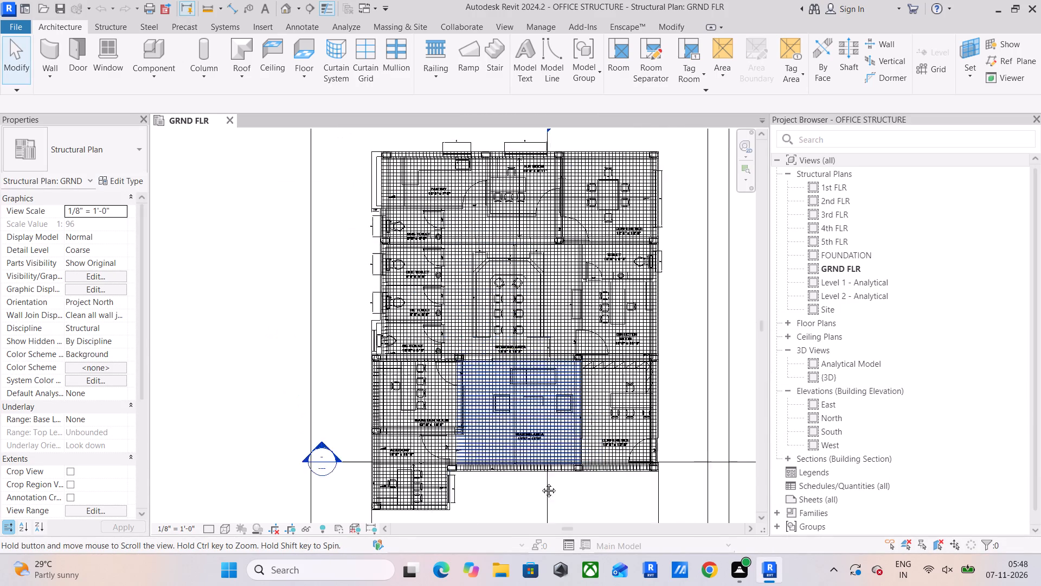
pyautogui.moveTo(541, 482); pyautogui.dragTo(531, 447, button='middle')
pyautogui.scroll(5, 436, 229)
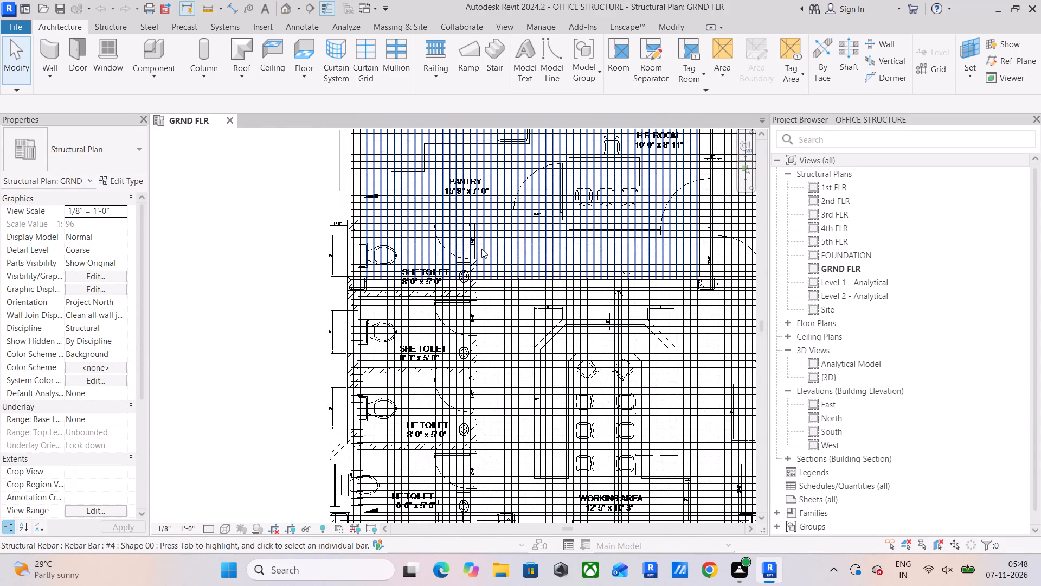
pyautogui.scroll(4, 602, 259)
pyautogui.scroll(4, 690, 262)
pyautogui.moveTo(685, 263); pyautogui.dragTo(425, 324, button='middle')
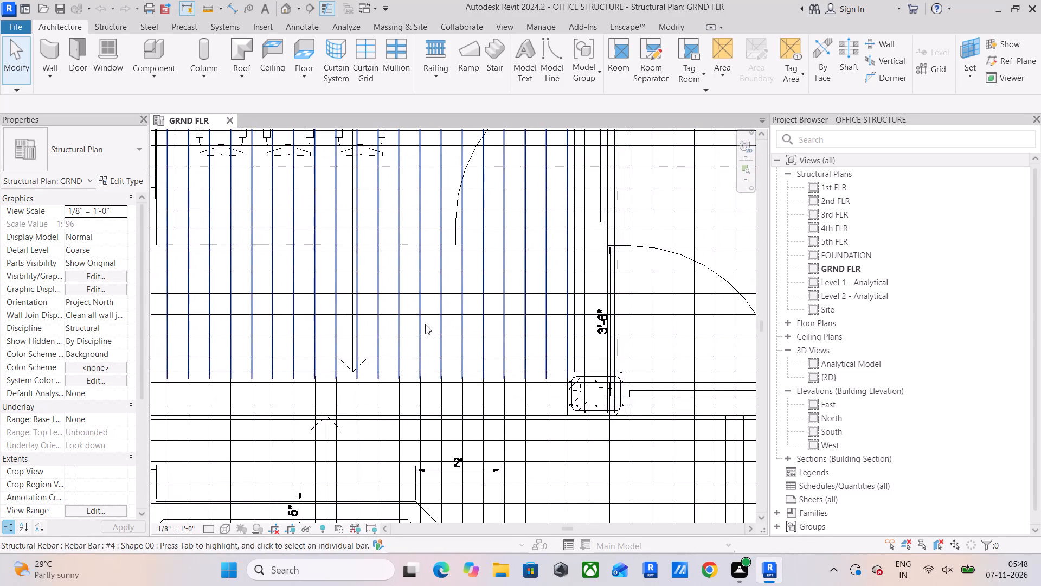
pyautogui.scroll(-9, 602, 304)
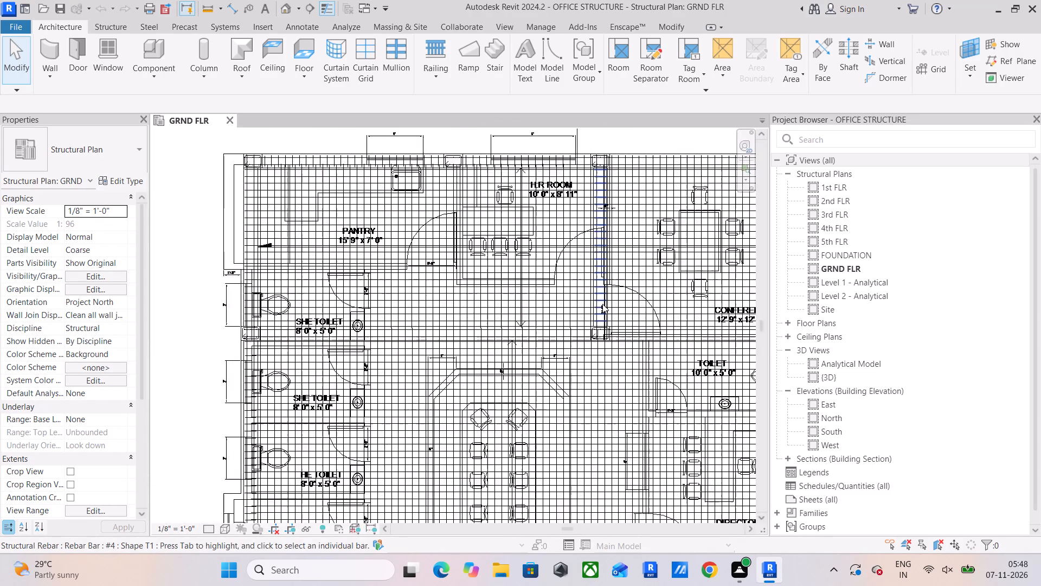
pyautogui.scroll(-2, 602, 304)
pyautogui.scroll(4, 359, 232)
pyautogui.scroll(4, 380, 193)
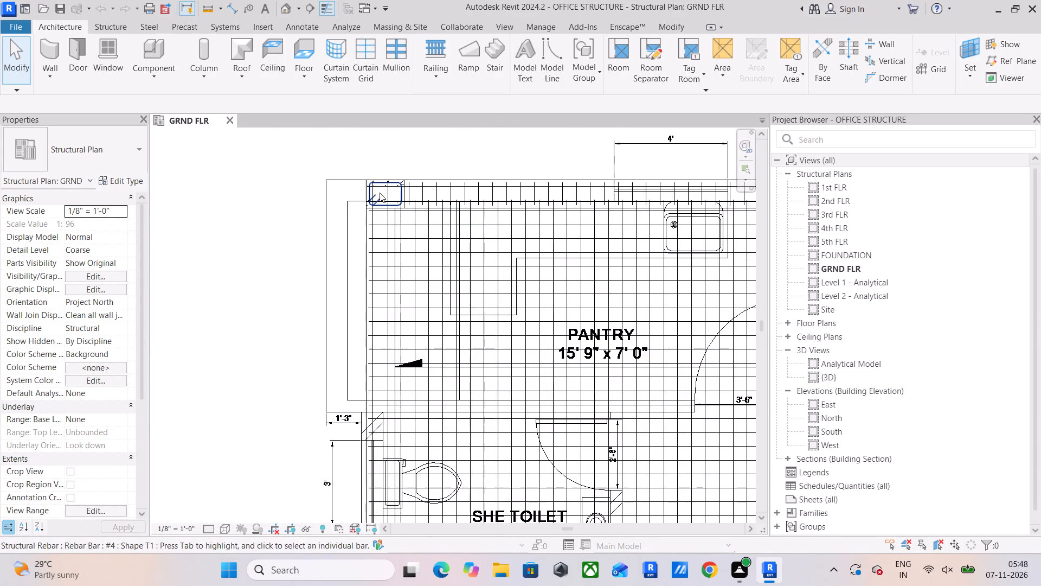
pyautogui.scroll(-4, 380, 193)
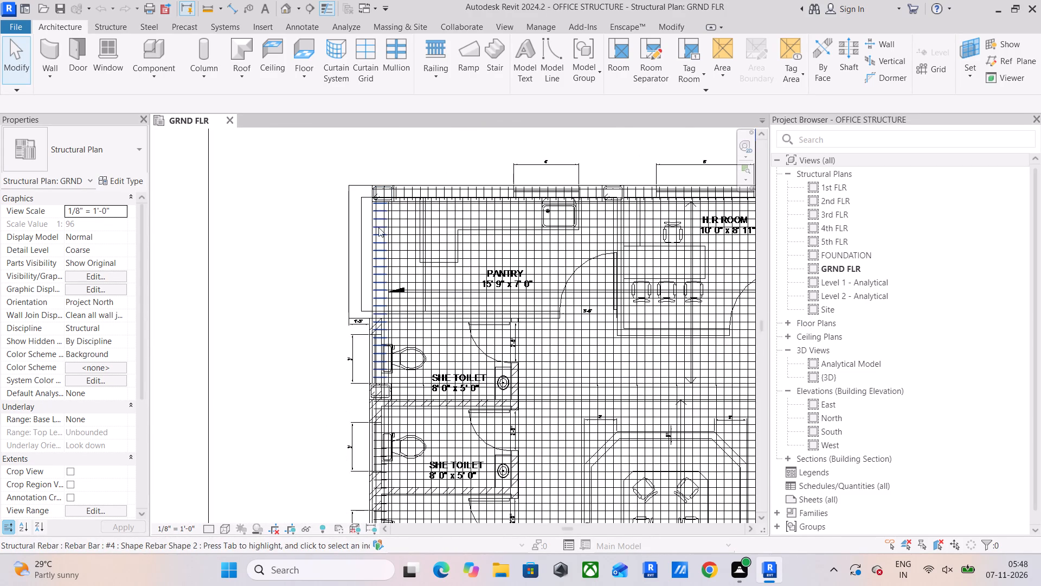
pyautogui.scroll(-4, 378, 227)
pyautogui.scroll(-2, 404, 275)
pyautogui.moveTo(406, 276); pyautogui.dragTo(412, 216, button='middle')
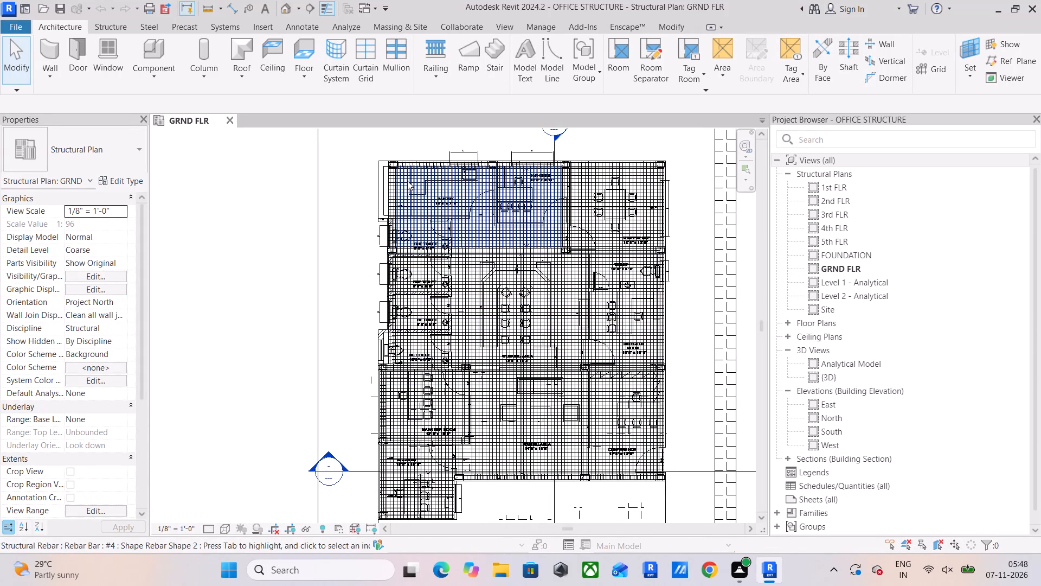
pyautogui.moveTo(417, 334); pyautogui.dragTo(415, 204, button='middle')
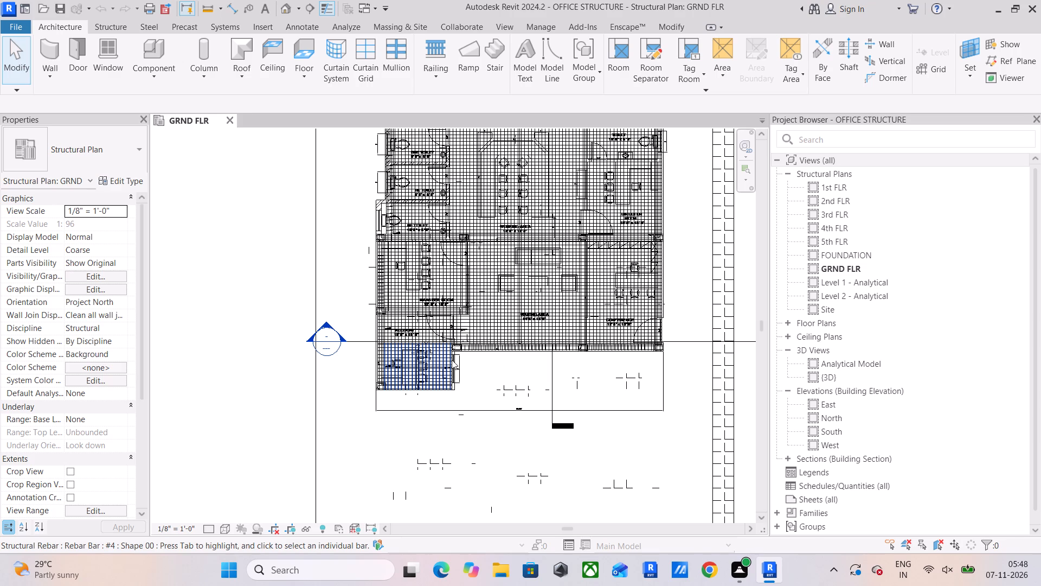
# Examine the bars and stirrups around the north beam's column between the pantry and the H.R room on the ground floor plan.
pyautogui.scroll(-3, 609, 347)
pyautogui.moveTo(604, 370); pyautogui.dragTo(574, 410, button='middle')
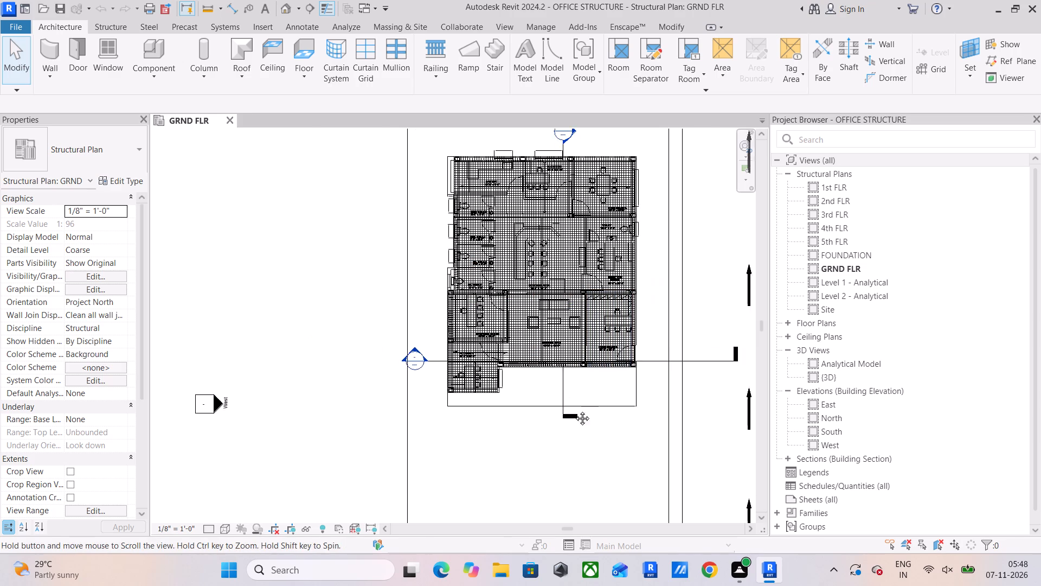
pyautogui.moveTo(574, 410); pyautogui.dragTo(528, 447, button='middle')
pyautogui.scroll(4, 447, 136)
pyautogui.scroll(10, 457, 278)
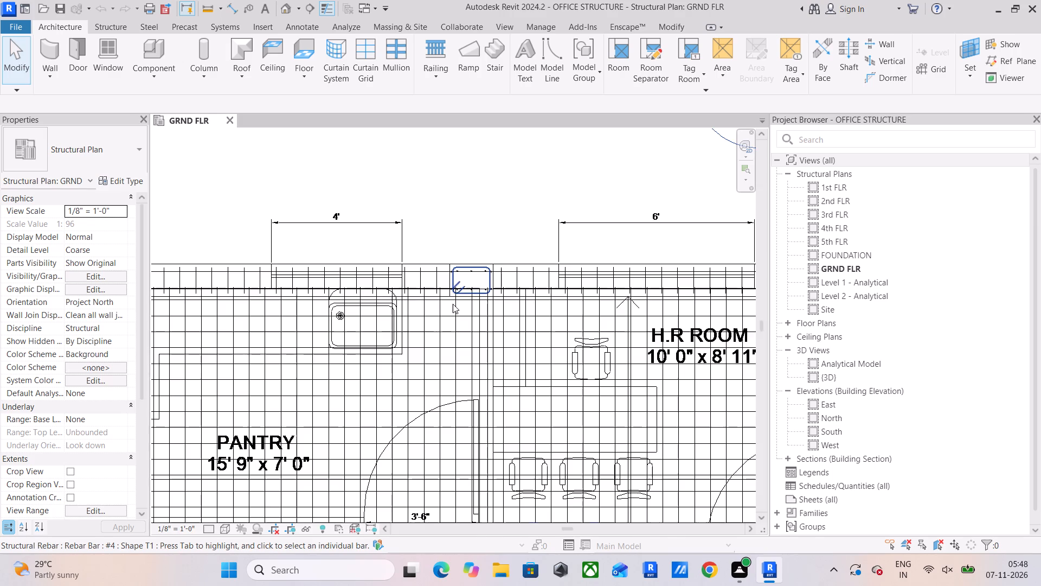
pyautogui.scroll(6, 454, 286)
pyautogui.scroll(5, 500, 235)
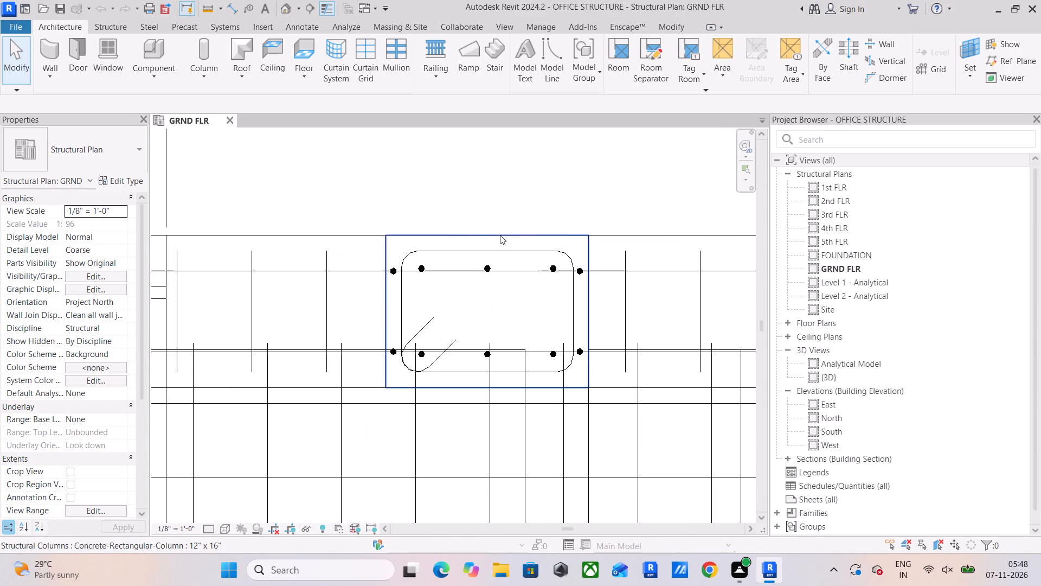
pyautogui.scroll(-10, 500, 235)
pyautogui.scroll(-13, 500, 235)
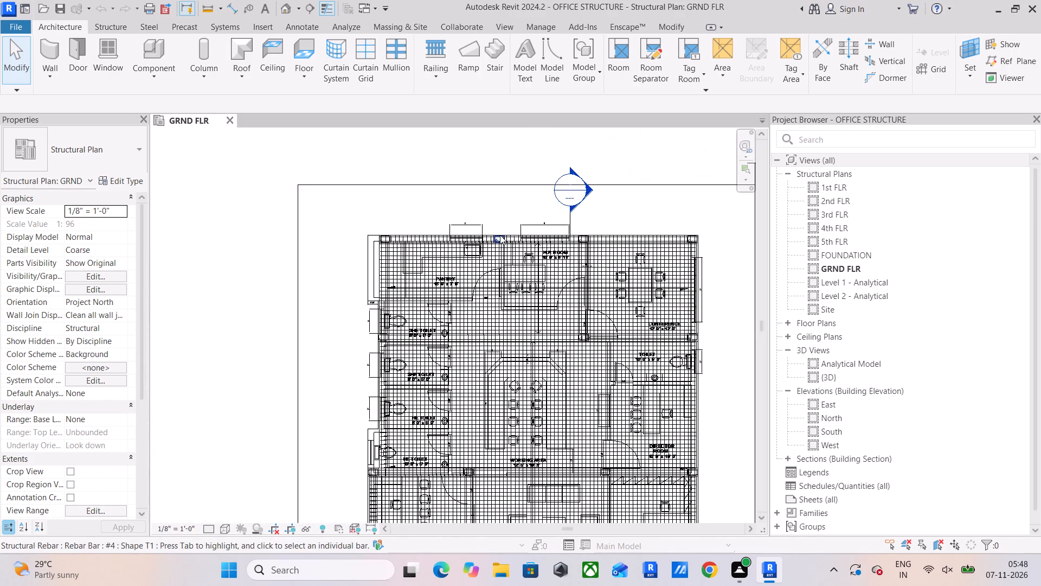
pyautogui.scroll(-2, 500, 235)
# Open the default 3D view and examine the building's column, beam and ground floor slab reinforcement.
pyautogui.click(290, 13)
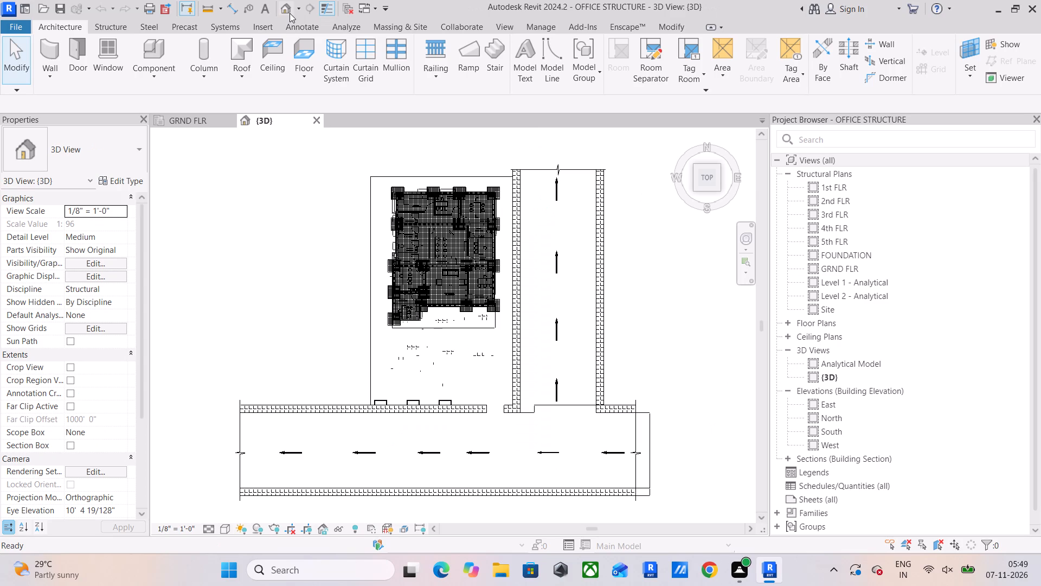
pyautogui.scroll(-3, 403, 343)
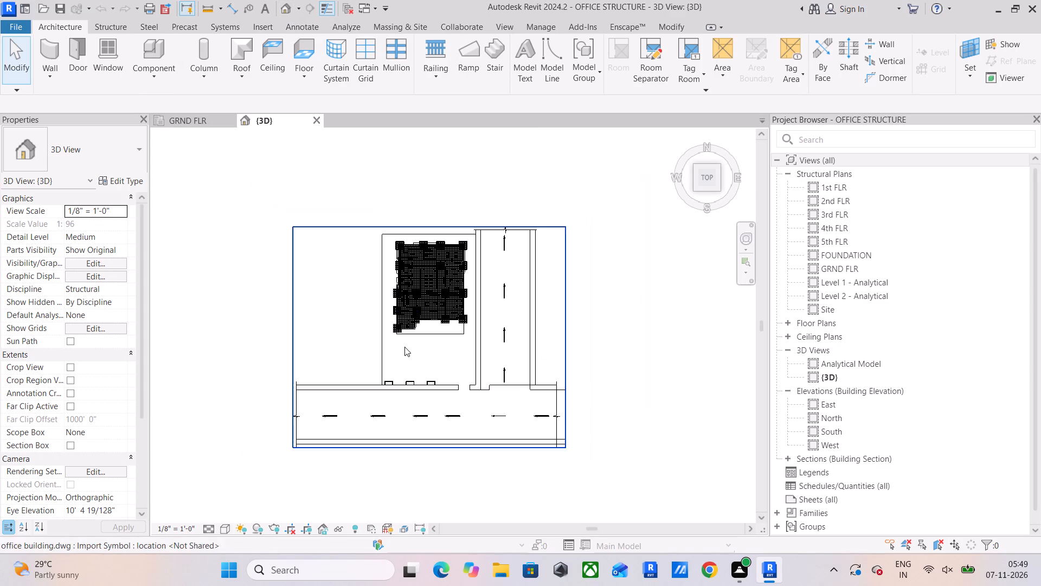
pyautogui.keyDown('shift'); pyautogui.moveTo(393, 317); pyautogui.dragTo(430, 182, button='middle'); pyautogui.keyUp('shift')
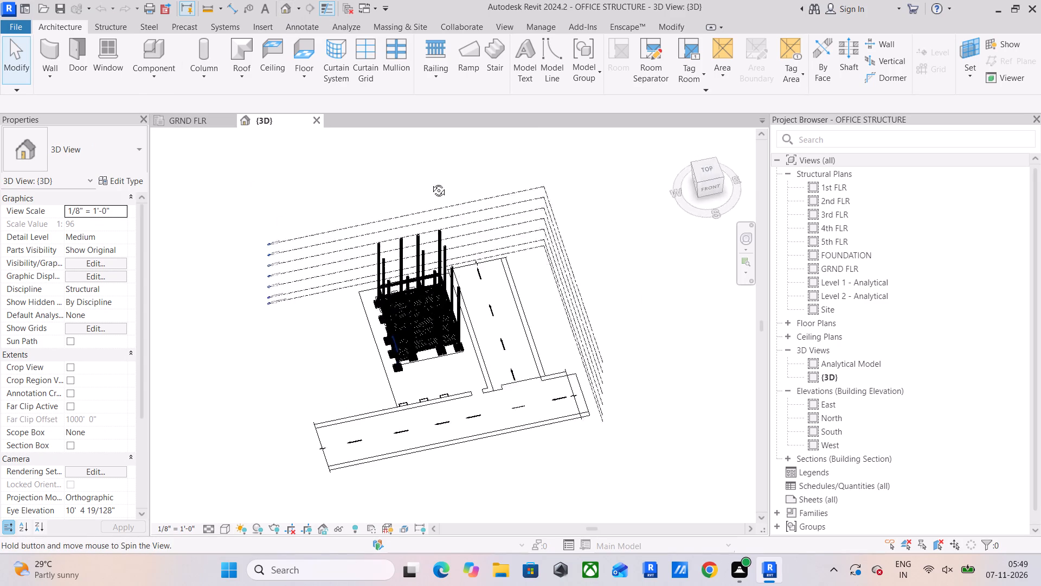
pyautogui.keyDown('shift'); pyautogui.moveTo(430, 182); pyautogui.dragTo(486, 107, button='middle'); pyautogui.keyUp('shift')
pyautogui.keyDown('shift'); pyautogui.moveTo(350, 420); pyautogui.dragTo(317, 366, button='middle'); pyautogui.keyUp('shift')
pyautogui.scroll(4, 374, 344)
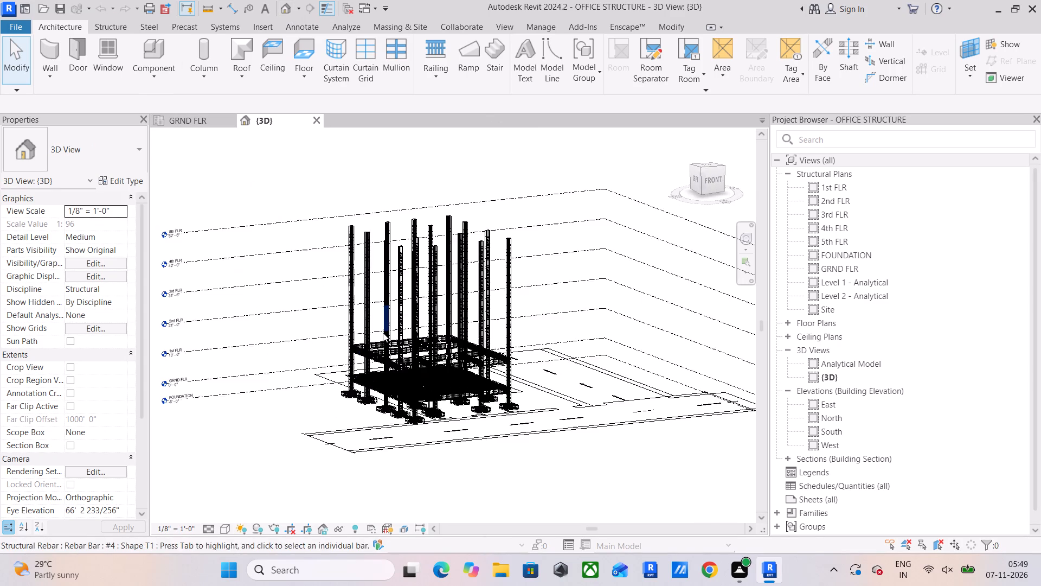
pyautogui.scroll(15, 406, 381)
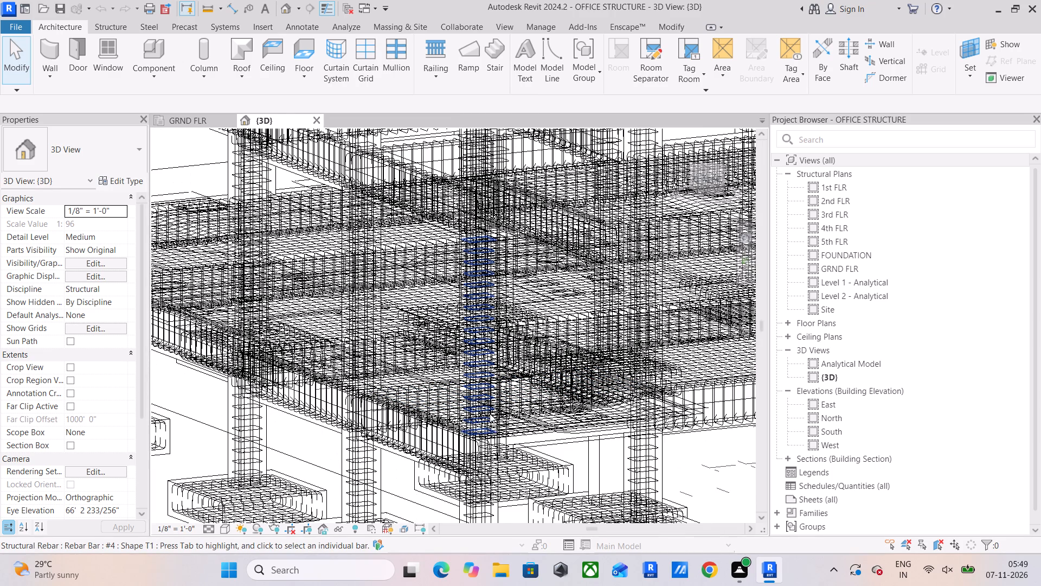
pyautogui.scroll(5, 500, 406)
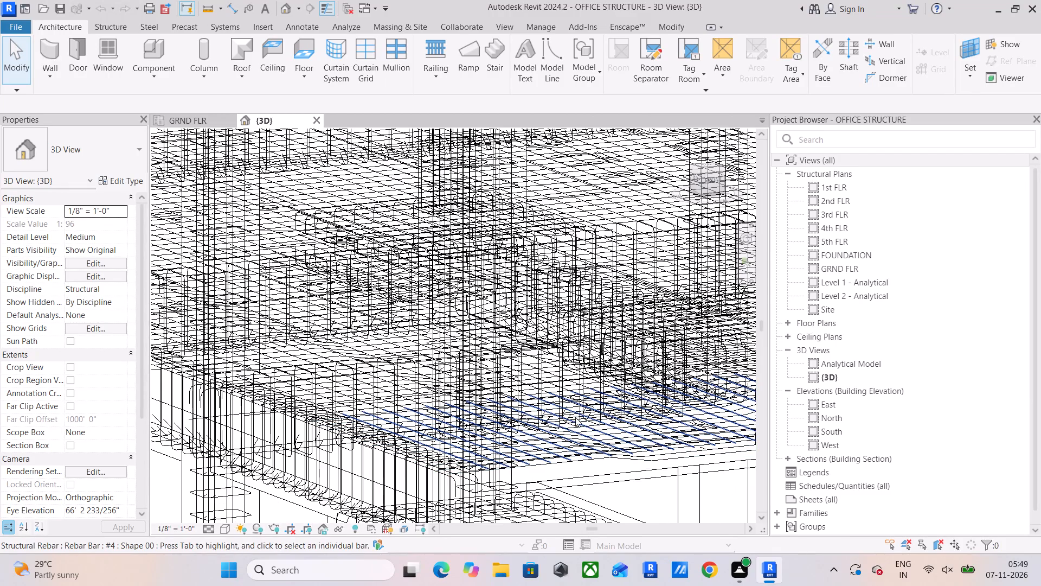
# Set the 3D view's detail level to Fine and its visual style to Shaded.
pyautogui.click(209, 526)
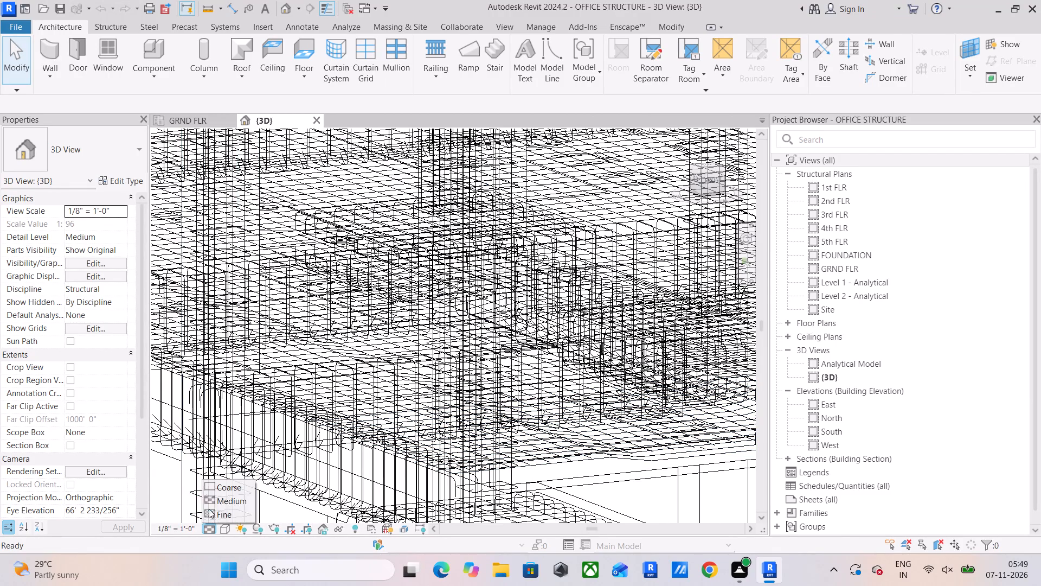
pyautogui.click(210, 512)
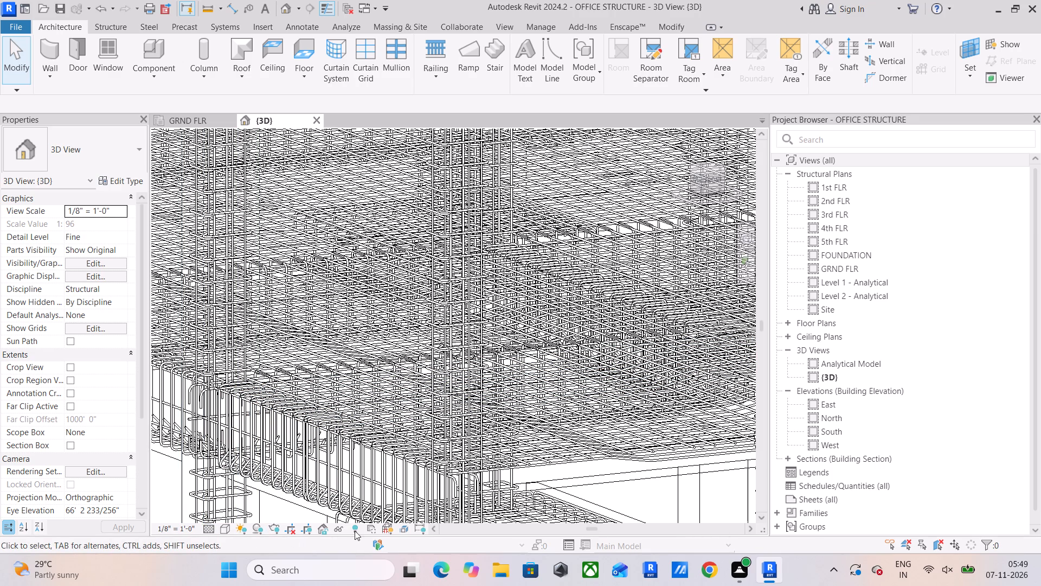
pyautogui.click(230, 531)
pyautogui.click(258, 476)
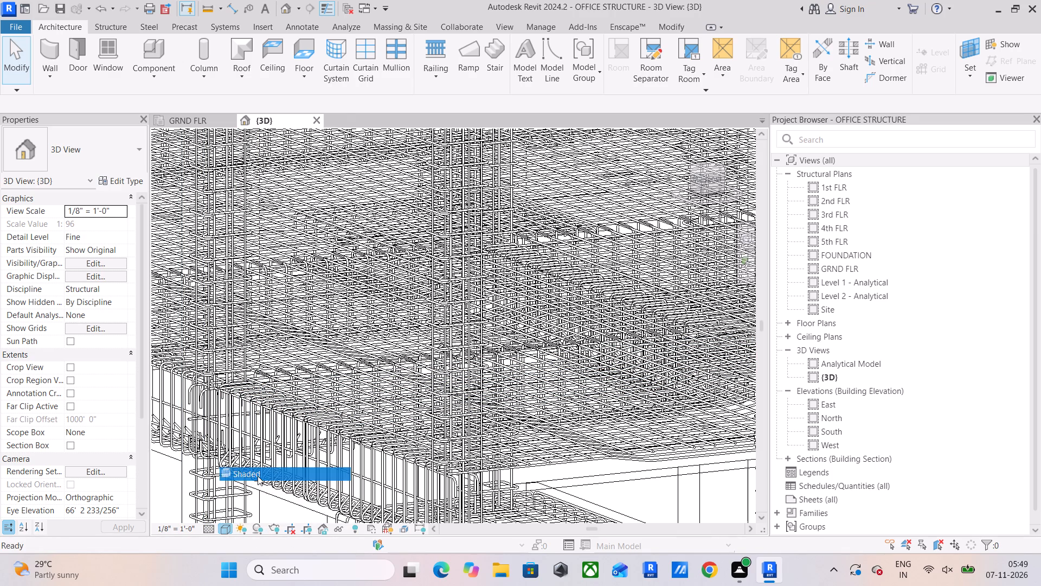
# Examine in 3D how the ground floor slab bars meet the beam stirrups and column cages at close range.
pyautogui.scroll(-4, 284, 382)
pyautogui.keyDown('shift'); pyautogui.moveTo(277, 409); pyautogui.dragTo(298, 422, button='middle'); pyautogui.keyUp('shift')
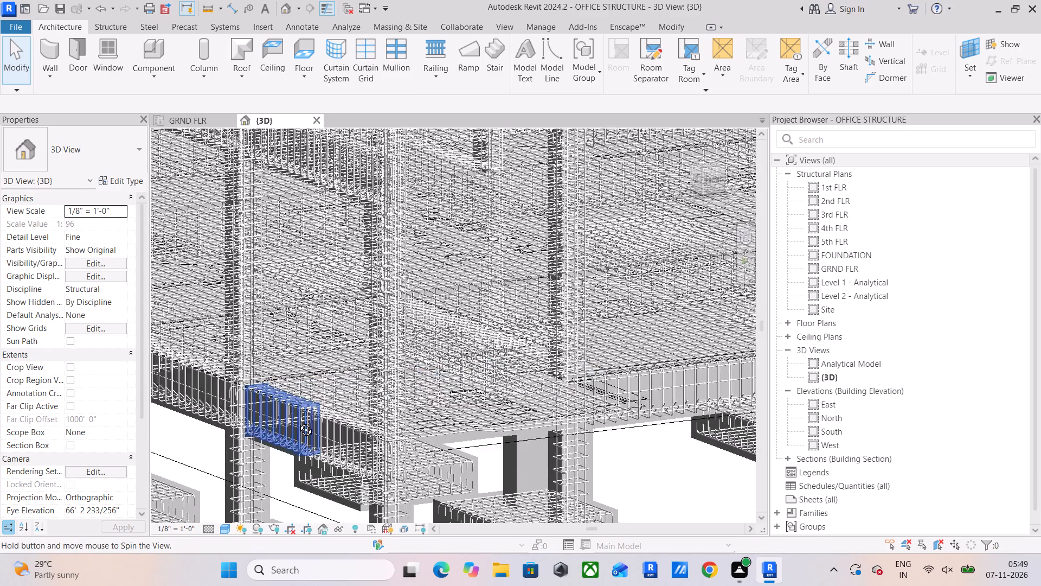
pyautogui.keyDown('shift'); pyautogui.moveTo(298, 422); pyautogui.dragTo(357, 429, button='middle'); pyautogui.keyUp('shift')
pyautogui.scroll(4, 423, 418)
pyautogui.moveTo(427, 453); pyautogui.dragTo(421, 448, button='middle')
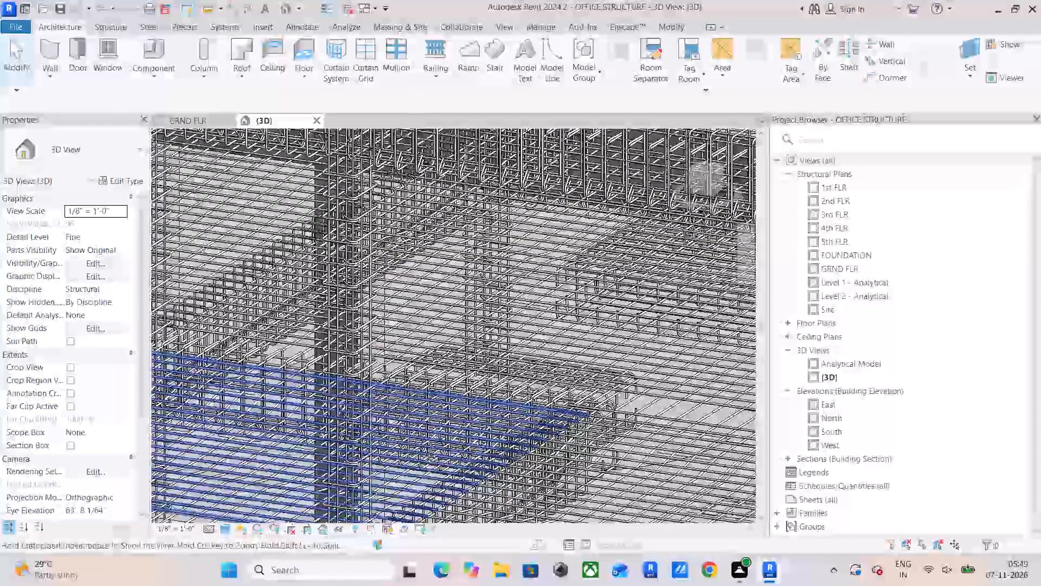
pyautogui.moveTo(421, 448); pyautogui.dragTo(391, 378, button='middle')
pyautogui.scroll(3, 485, 419)
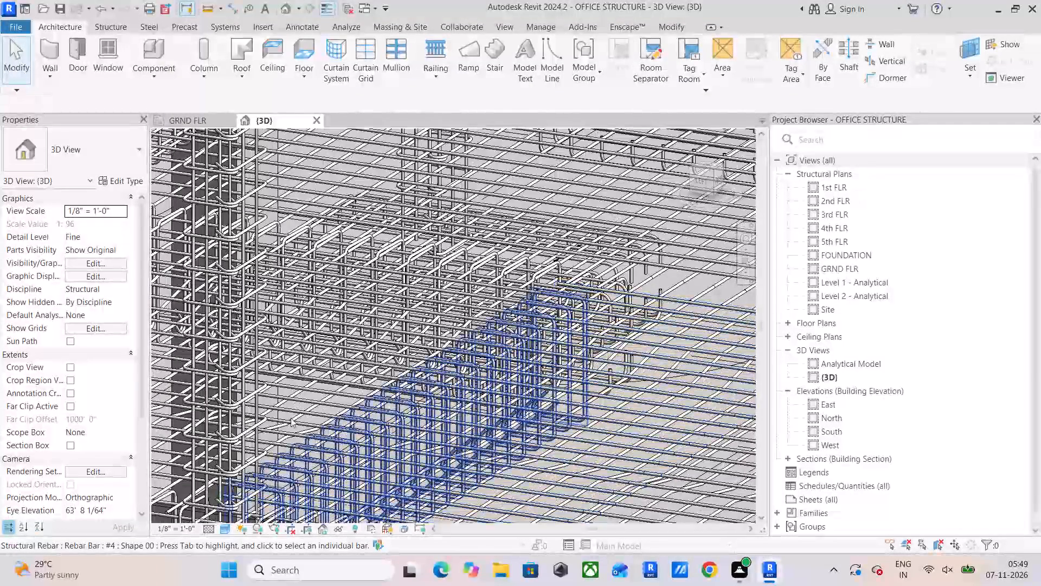
pyautogui.keyDown('shift'); pyautogui.scroll(-2, 291, 418); pyautogui.keyUp('shift')
pyautogui.scroll(-4, 291, 418)
pyautogui.keyDown('shift'); pyautogui.moveTo(292, 423); pyautogui.dragTo(309, 429, button='middle'); pyautogui.keyUp('shift')
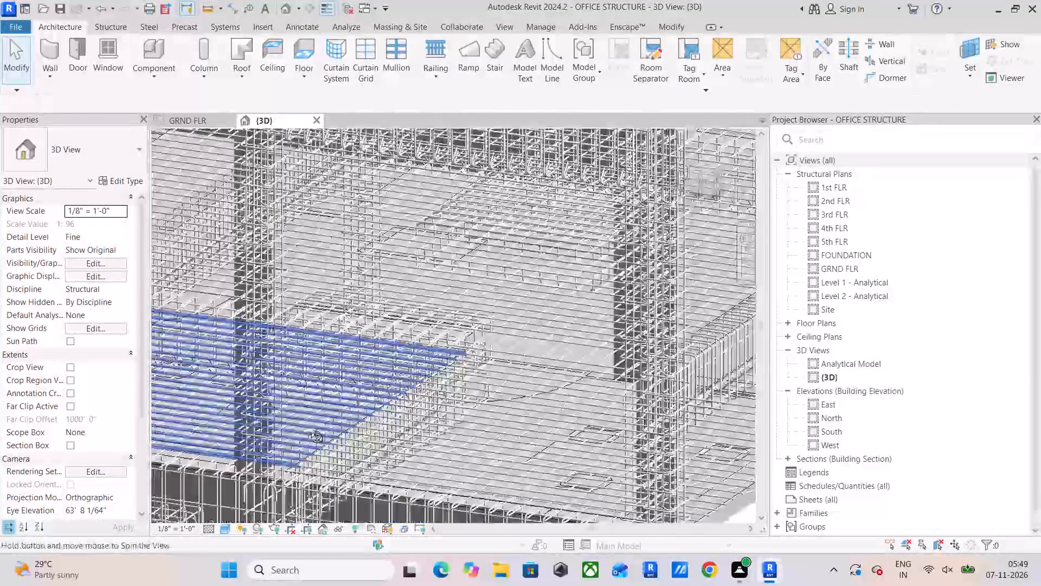
pyautogui.keyDown('shift'); pyautogui.moveTo(309, 429); pyautogui.dragTo(333, 429, button='middle'); pyautogui.keyUp('shift')
pyautogui.moveTo(333, 429); pyautogui.dragTo(494, 302, button='middle')
pyautogui.scroll(4, 469, 322)
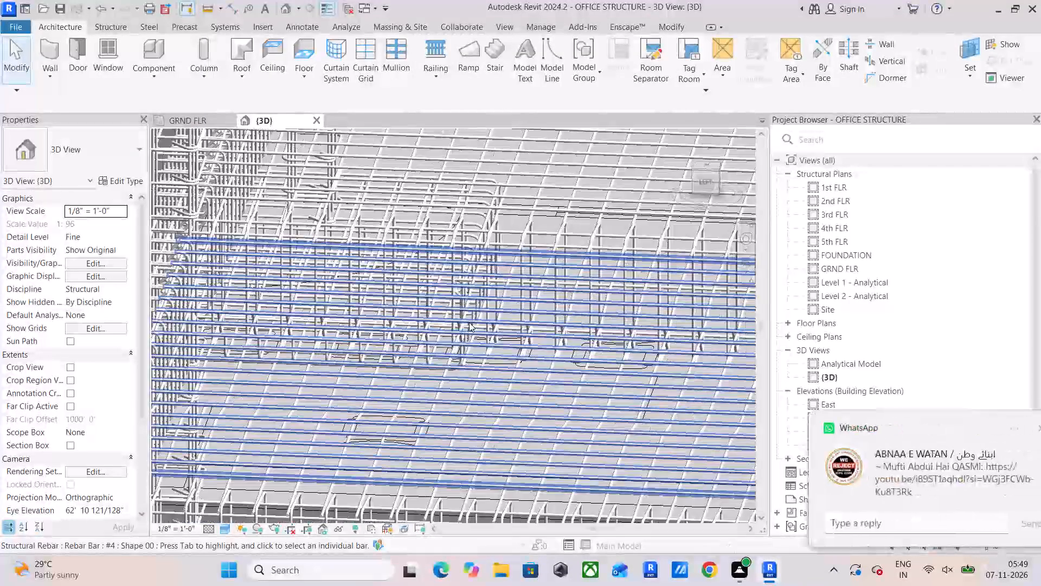
pyautogui.keyDown('shift'); pyautogui.moveTo(457, 373); pyautogui.dragTo(546, 386, button='middle'); pyautogui.keyUp('shift')
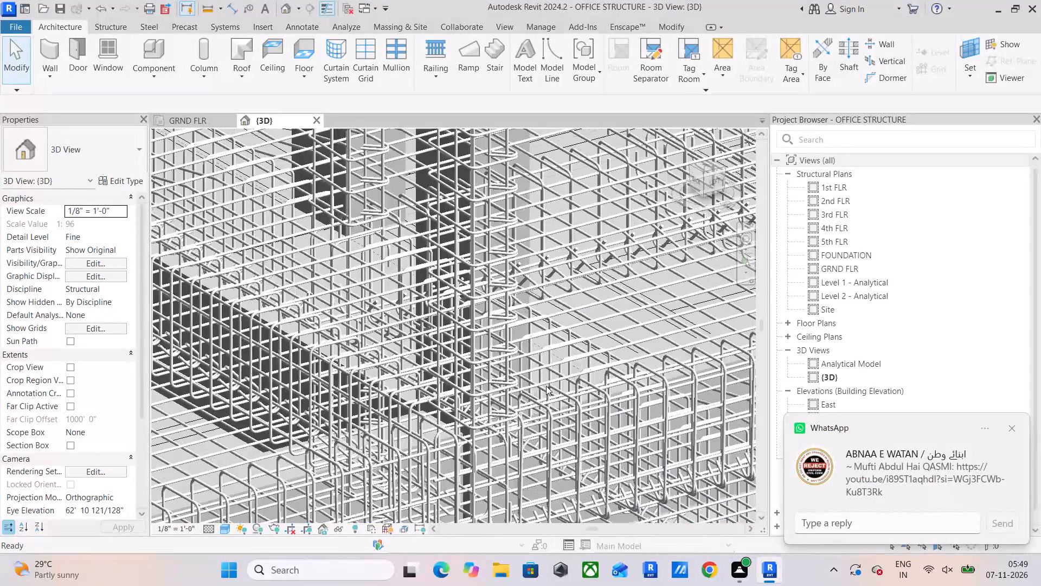
# Examine how the ground floor slab's #4 mesh runs between the columns and beams from several 3D angles.
pyautogui.scroll(-4, 546, 386)
pyautogui.moveTo(545, 387); pyautogui.dragTo(499, 203, button='middle')
pyautogui.moveTo(557, 370); pyautogui.dragTo(553, 231, button='middle')
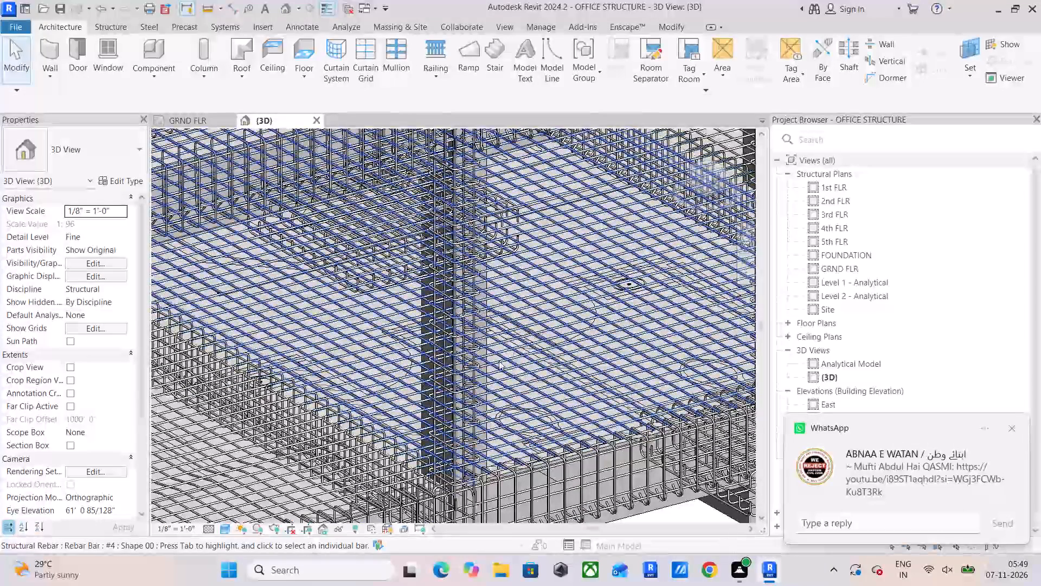
pyautogui.scroll(-6, 491, 366)
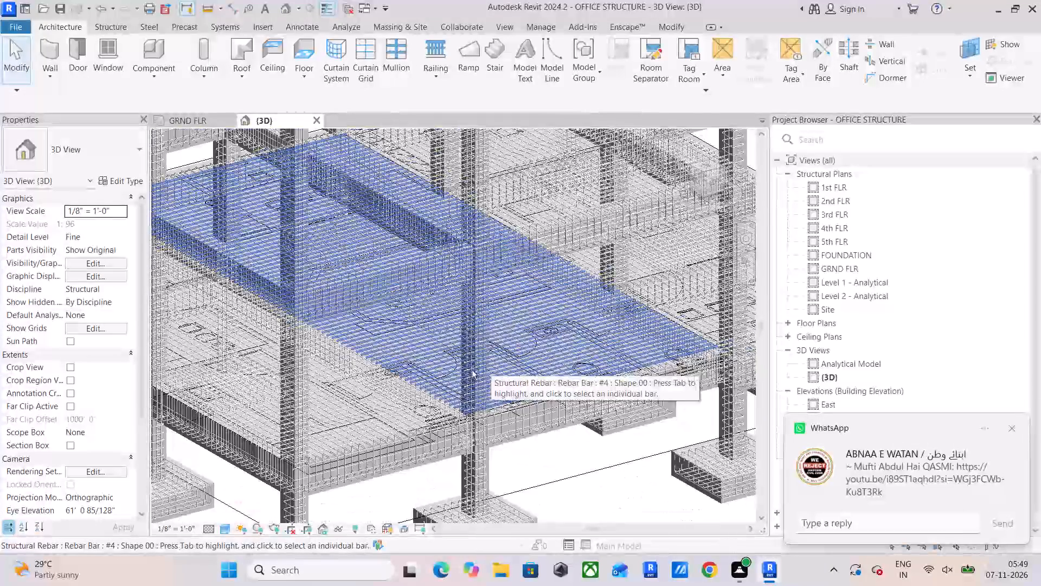
pyautogui.keyDown('shift'); pyautogui.moveTo(437, 368); pyautogui.dragTo(481, 373, button='middle'); pyautogui.keyUp('shift')
pyautogui.keyDown('shift'); pyautogui.moveTo(507, 371); pyautogui.dragTo(550, 372, button='middle'); pyautogui.keyUp('shift')
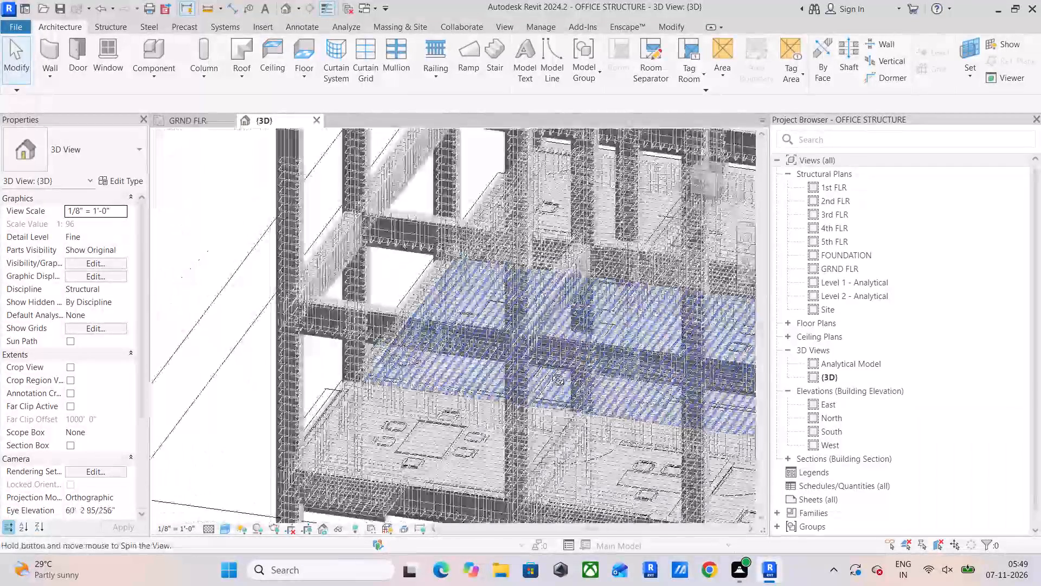
pyautogui.keyDown('shift'); pyautogui.moveTo(550, 372); pyautogui.dragTo(554, 350, button='middle'); pyautogui.keyUp('shift')
pyautogui.moveTo(550, 351); pyautogui.dragTo(335, 363, button='middle')
pyautogui.scroll(2, 512, 358)
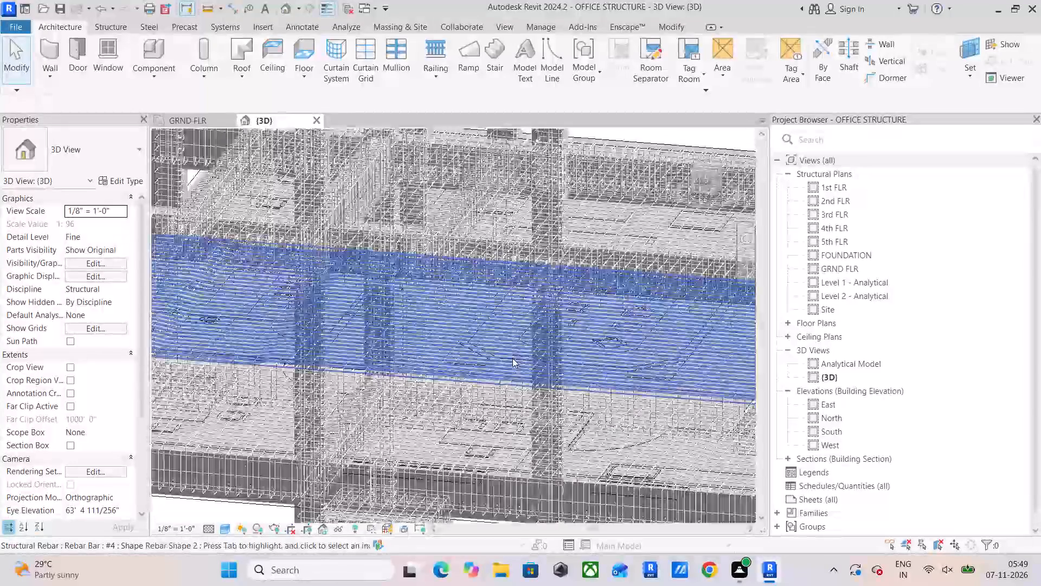
pyautogui.scroll(-1, 582, 375)
pyautogui.moveTo(582, 375); pyautogui.dragTo(529, 380, button='middle')
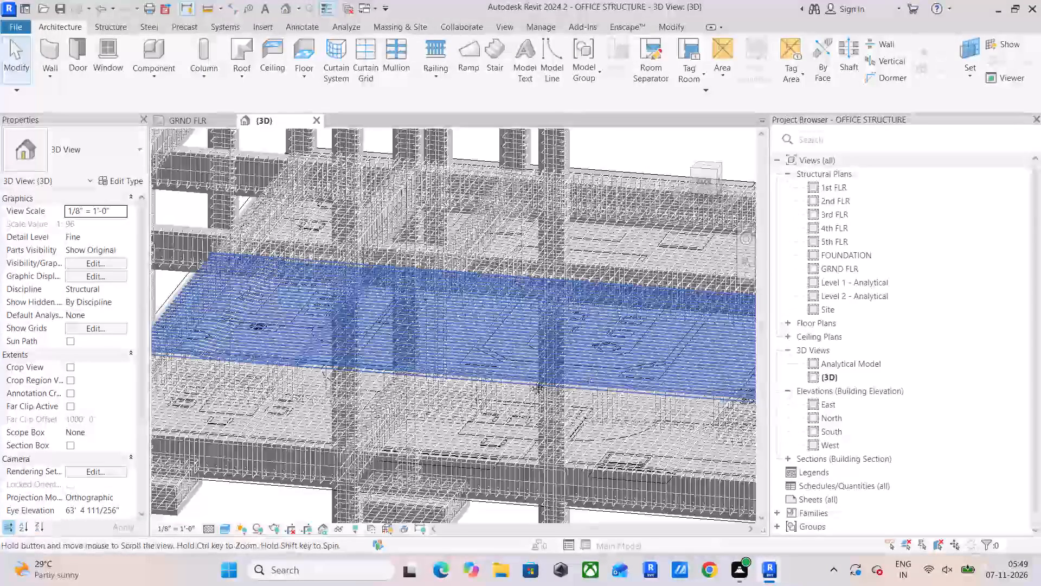
pyautogui.moveTo(529, 380); pyautogui.dragTo(486, 380, button='middle')
# Examine in 3D how the ground floor slab's #4 bars sit over the stirrups of the rear edge beam.
pyautogui.scroll(-2, 486, 380)
pyautogui.keyDown('shift'); pyautogui.moveTo(502, 425); pyautogui.dragTo(515, 406, button='middle'); pyautogui.keyUp('shift')
pyautogui.scroll(4, 551, 383)
pyautogui.moveTo(611, 377); pyautogui.dragTo(406, 412, button='middle')
pyautogui.scroll(3, 491, 391)
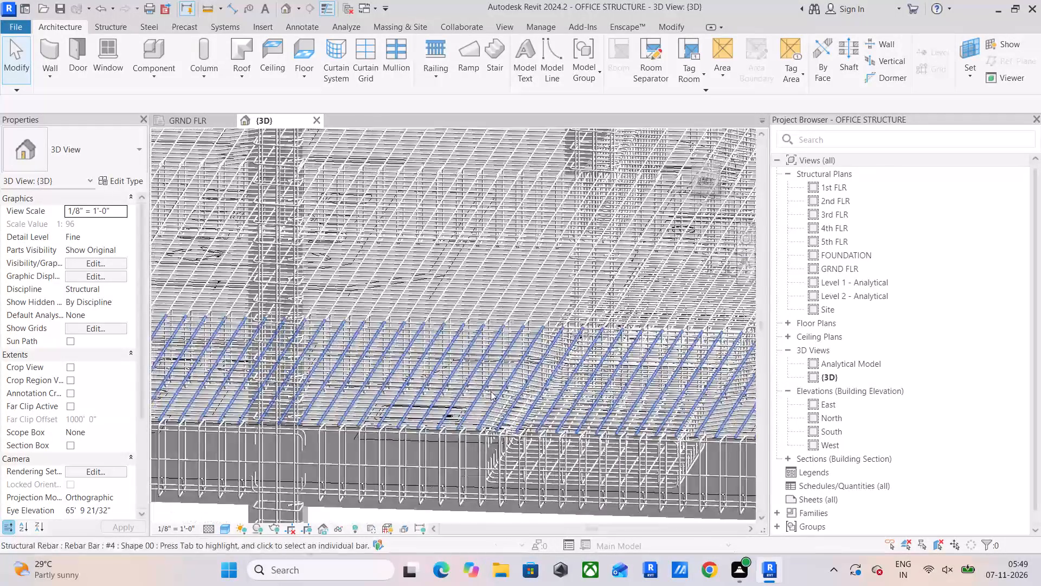
pyautogui.moveTo(615, 406); pyautogui.dragTo(451, 403, button='middle')
pyautogui.scroll(1, 451, 403)
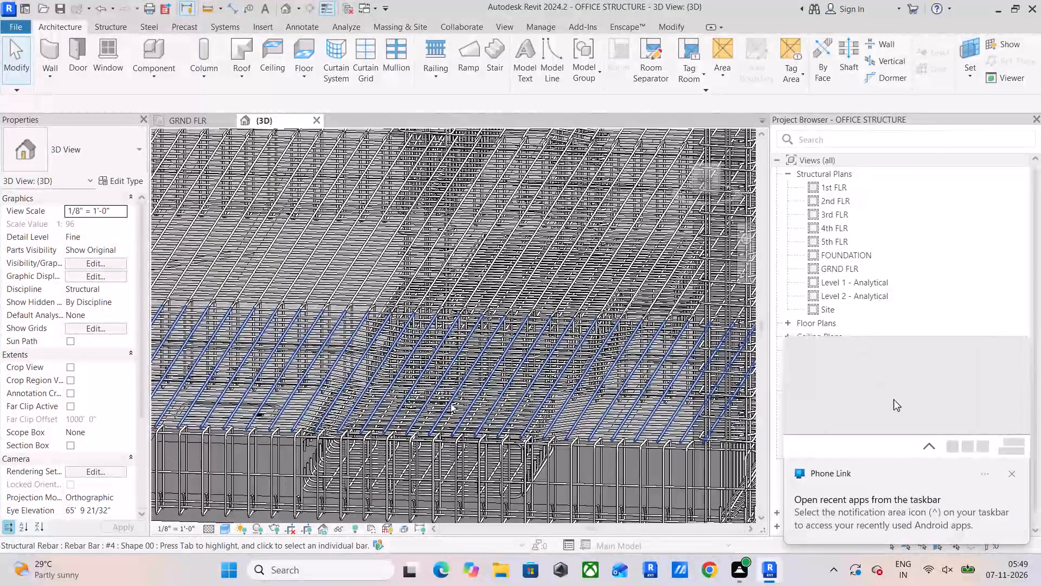
pyautogui.scroll(-3, 451, 403)
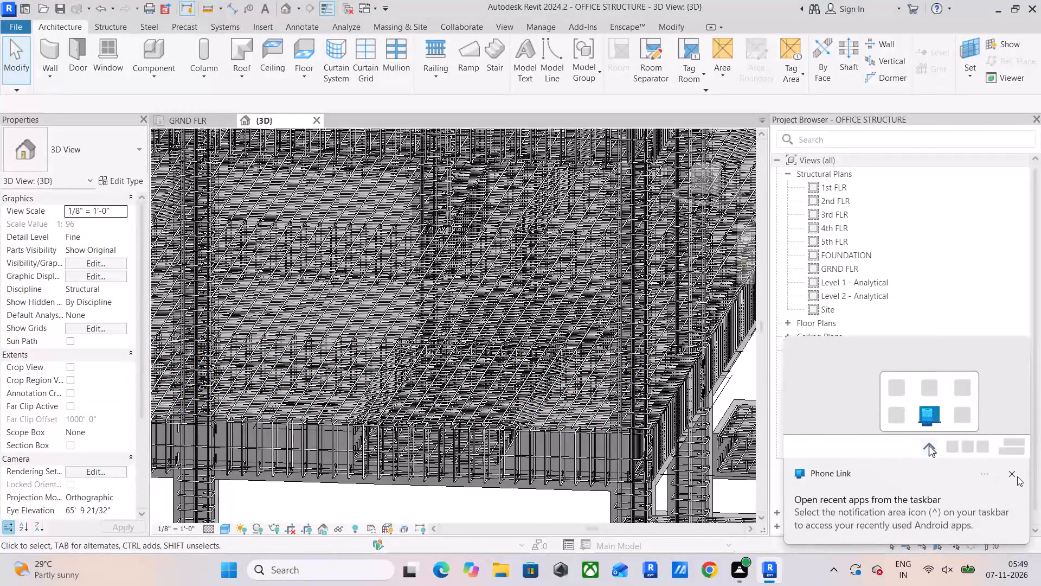
pyautogui.click(1015, 473)
pyautogui.keyDown('shift'); pyautogui.moveTo(387, 416); pyautogui.dragTo(395, 429, button='middle'); pyautogui.keyUp('shift')
pyautogui.moveTo(395, 429); pyautogui.dragTo(471, 333, button='middle')
pyautogui.scroll(-2, 471, 333)
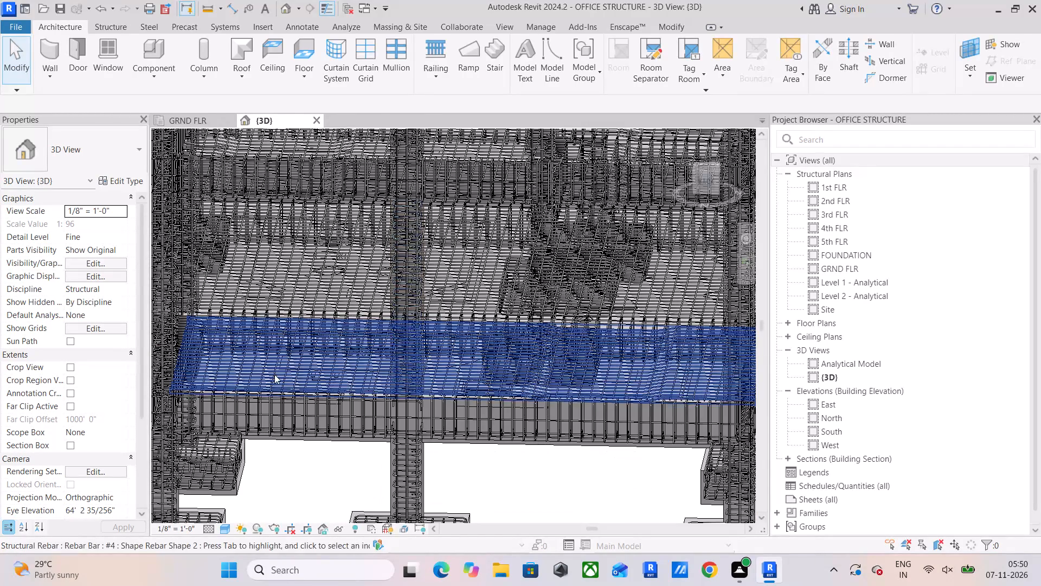
pyautogui.scroll(4, 274, 374)
pyautogui.keyDown('shift'); pyautogui.moveTo(274, 374); pyautogui.dragTo(284, 378, button='middle'); pyautogui.keyUp('shift')
pyautogui.moveTo(348, 390); pyautogui.dragTo(348, 375, button='middle')
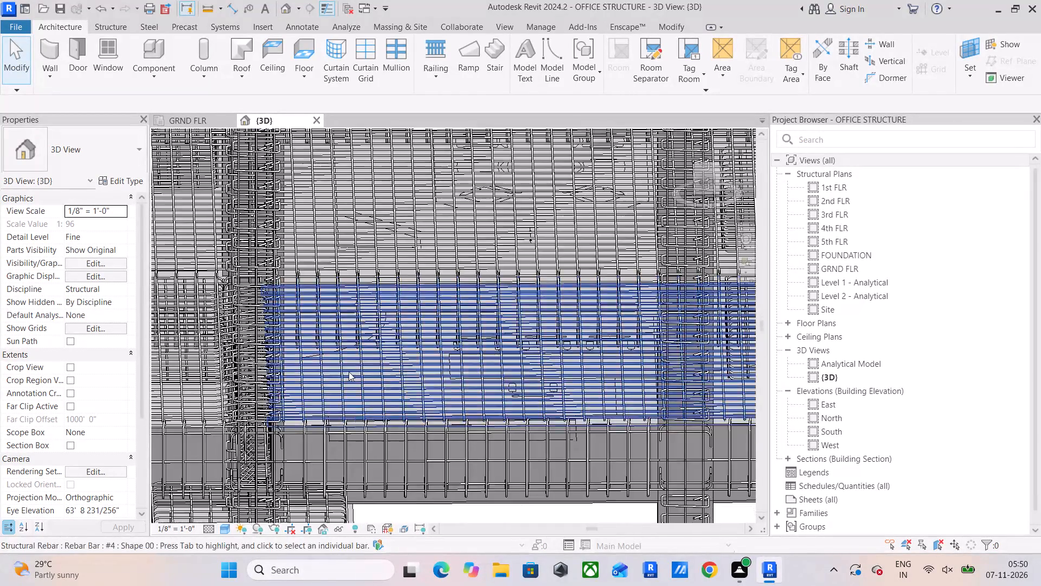
pyautogui.scroll(-4, 349, 372)
pyautogui.moveTo(358, 386); pyautogui.dragTo(406, 349, button='middle')
pyautogui.scroll(-4, 406, 349)
pyautogui.keyDown('shift'); pyautogui.moveTo(467, 373); pyautogui.dragTo(451, 370, button='middle'); pyautogui.keyUp('shift')
pyautogui.scroll(8, 486, 347)
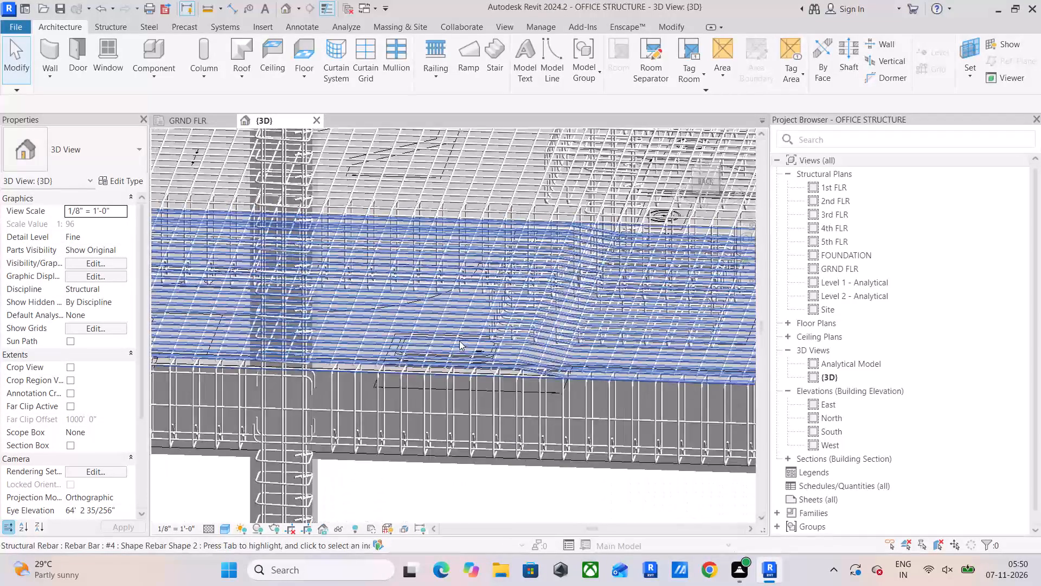
# Select the ground floor slab's cranked #4 bar set, orient the 3D view to Back and open the bar's sketch for editing.
pyautogui.scroll(8, 459, 341)
pyautogui.click(446, 359)
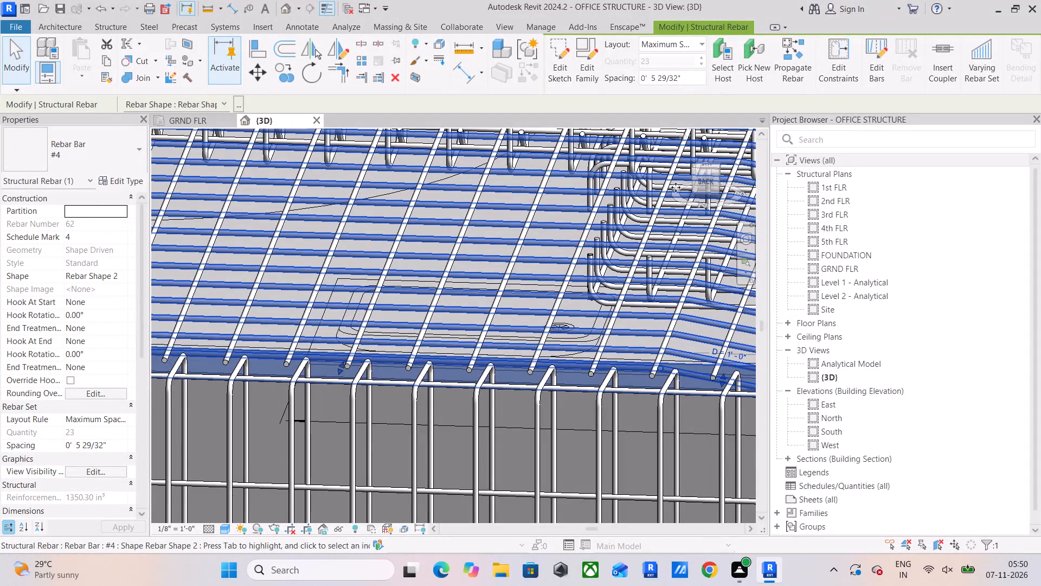
pyautogui.click(709, 180)
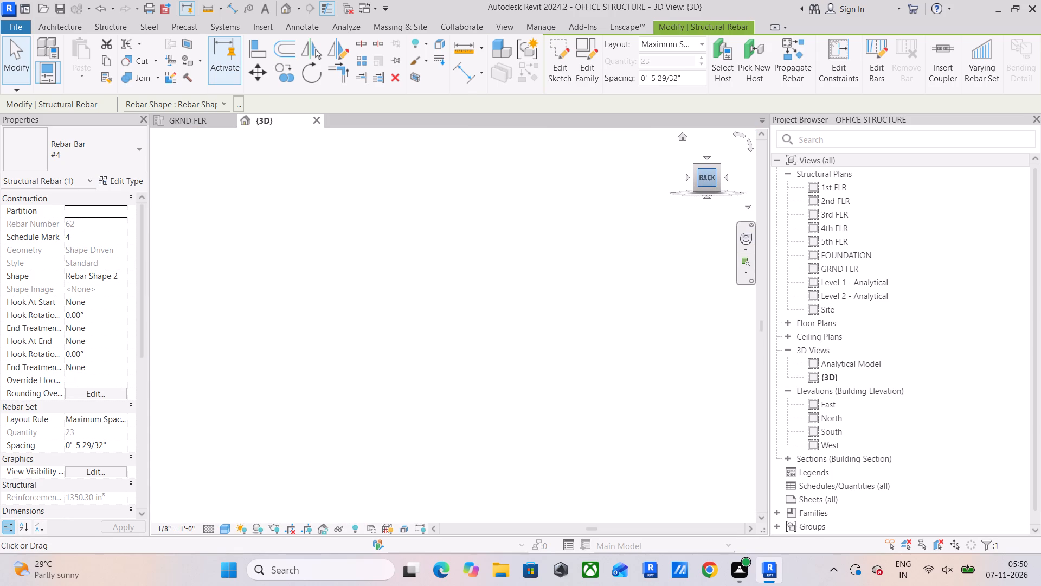
pyautogui.scroll(9, 572, 305)
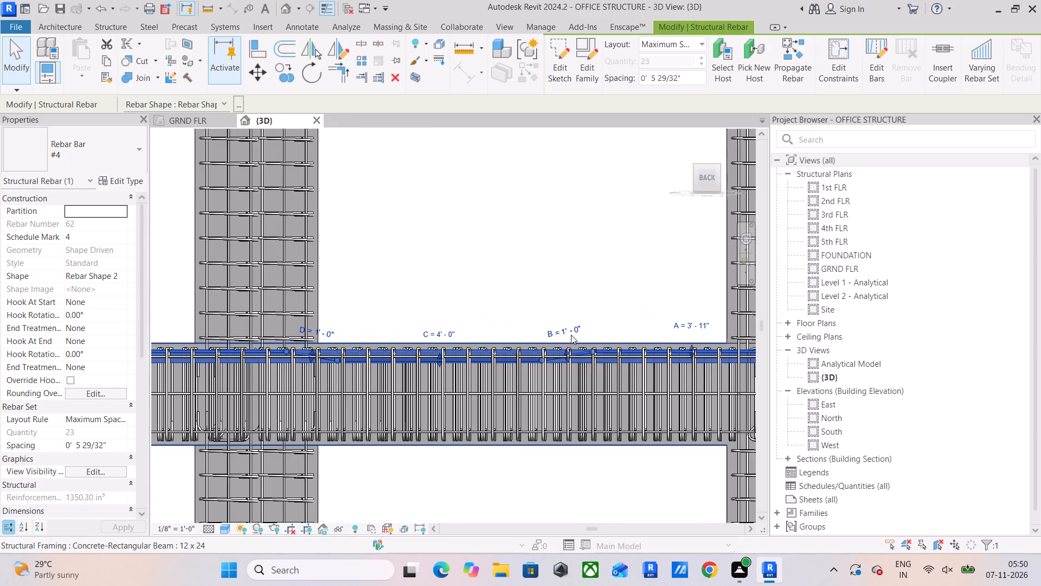
pyautogui.click(558, 59)
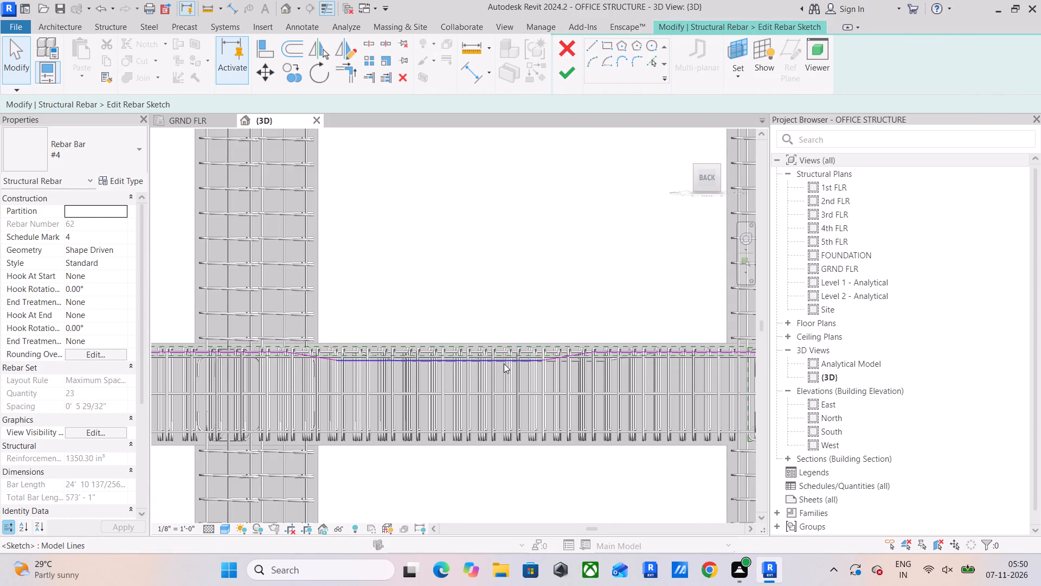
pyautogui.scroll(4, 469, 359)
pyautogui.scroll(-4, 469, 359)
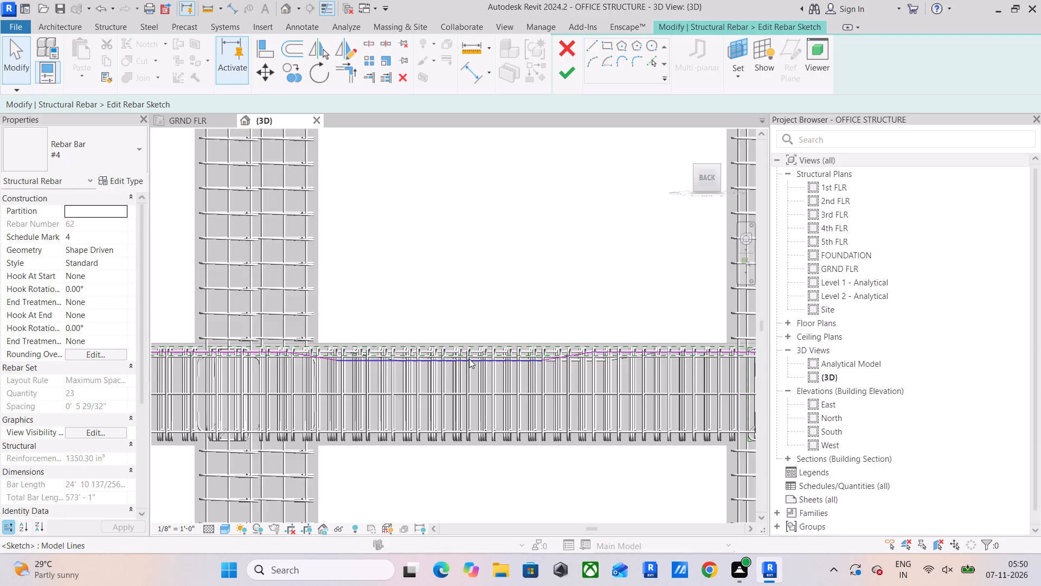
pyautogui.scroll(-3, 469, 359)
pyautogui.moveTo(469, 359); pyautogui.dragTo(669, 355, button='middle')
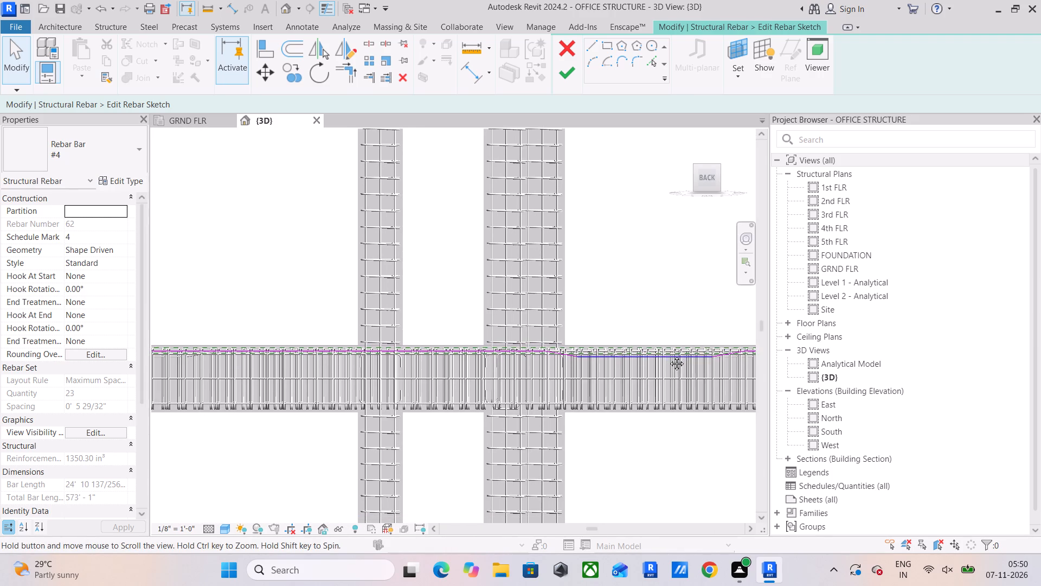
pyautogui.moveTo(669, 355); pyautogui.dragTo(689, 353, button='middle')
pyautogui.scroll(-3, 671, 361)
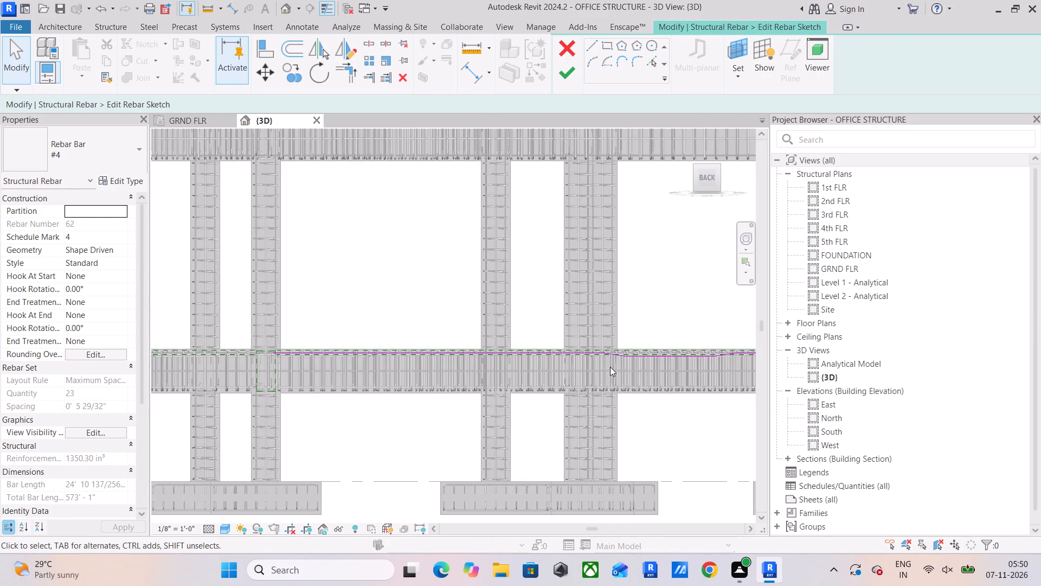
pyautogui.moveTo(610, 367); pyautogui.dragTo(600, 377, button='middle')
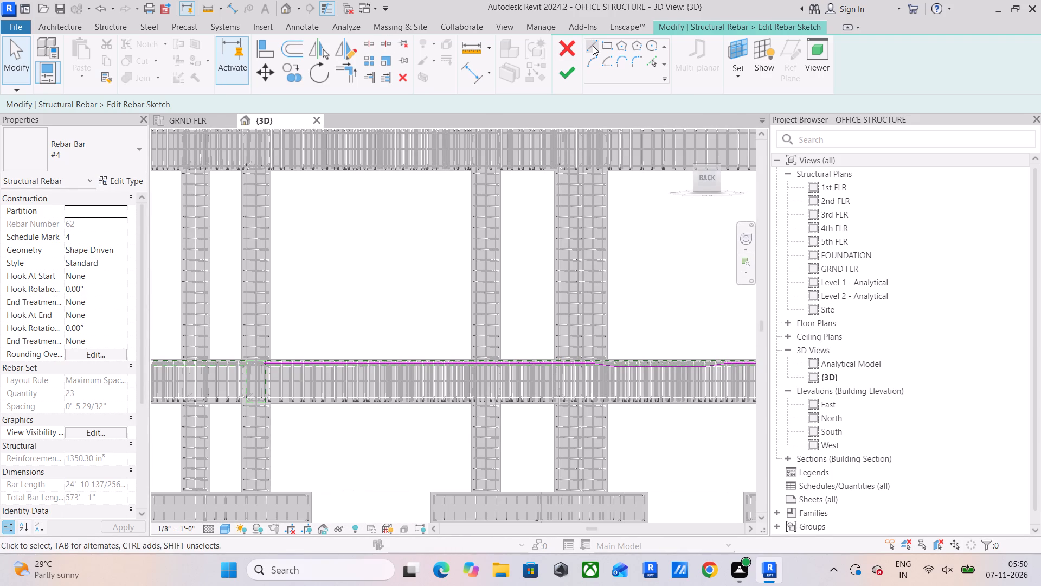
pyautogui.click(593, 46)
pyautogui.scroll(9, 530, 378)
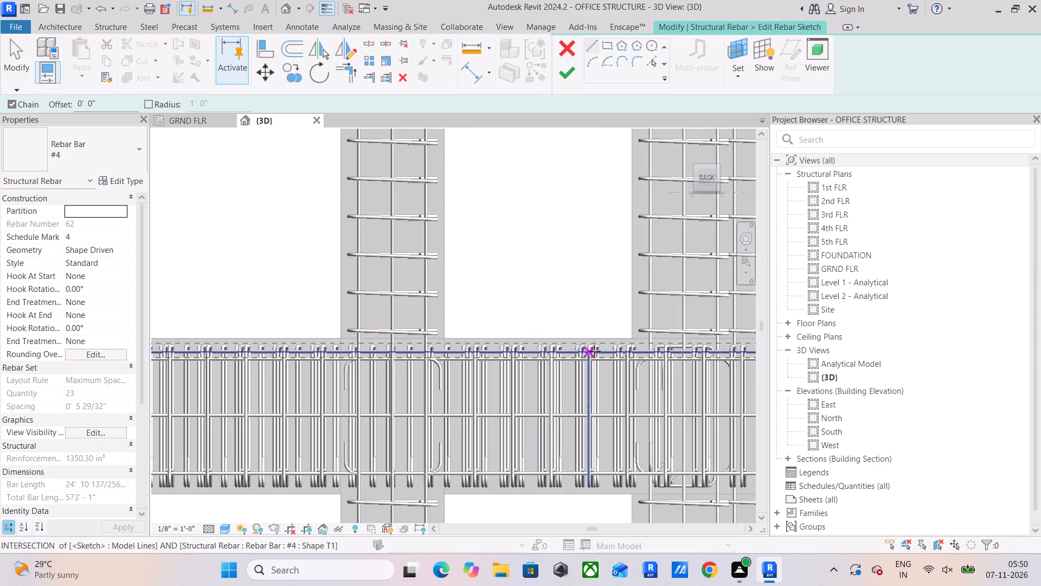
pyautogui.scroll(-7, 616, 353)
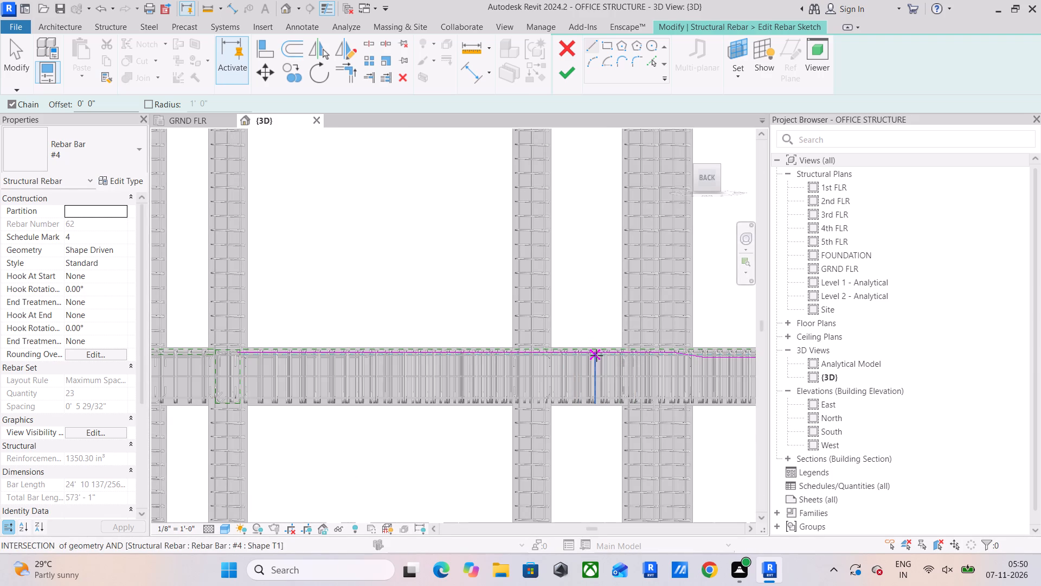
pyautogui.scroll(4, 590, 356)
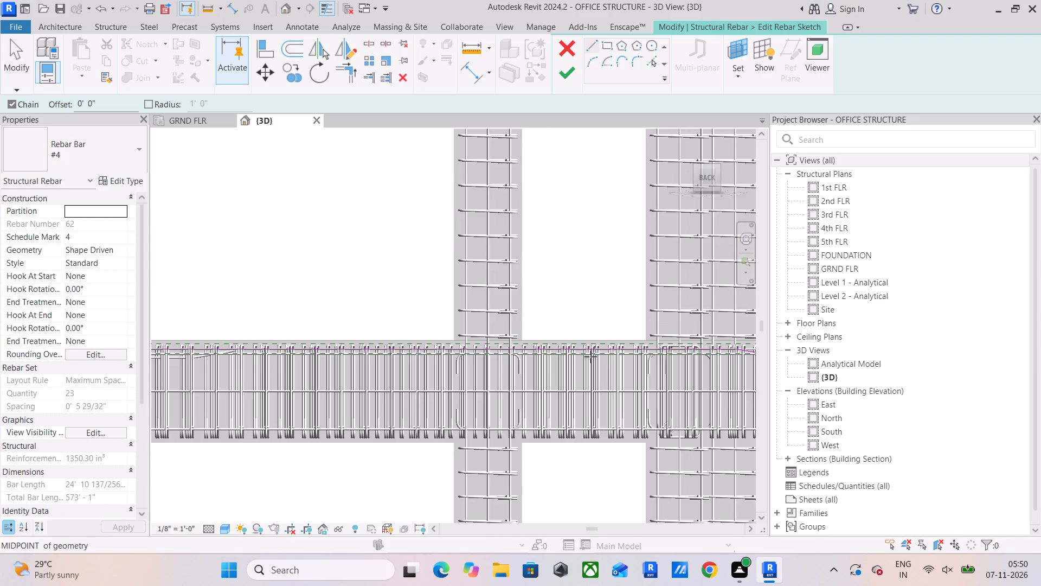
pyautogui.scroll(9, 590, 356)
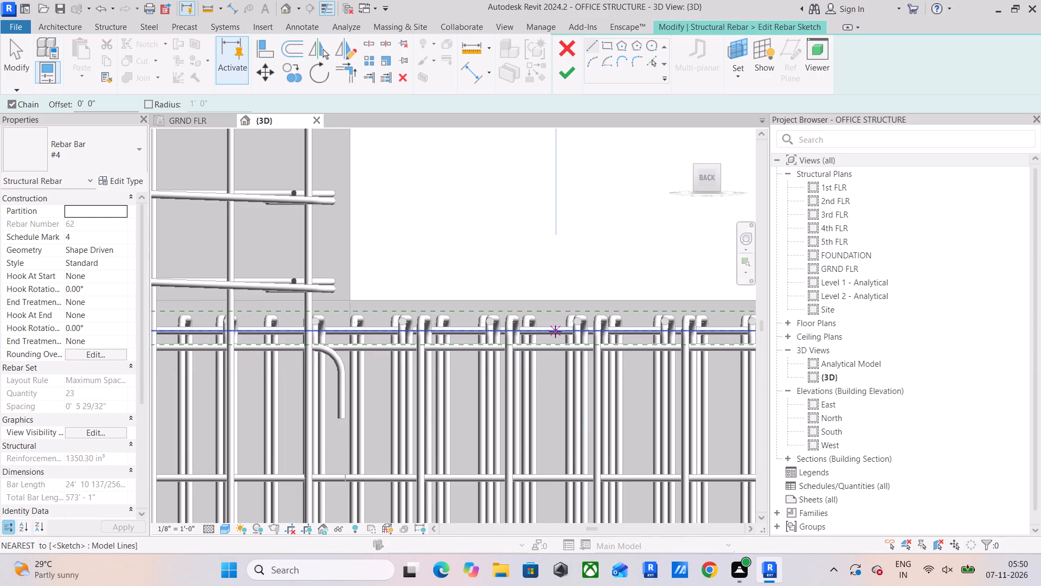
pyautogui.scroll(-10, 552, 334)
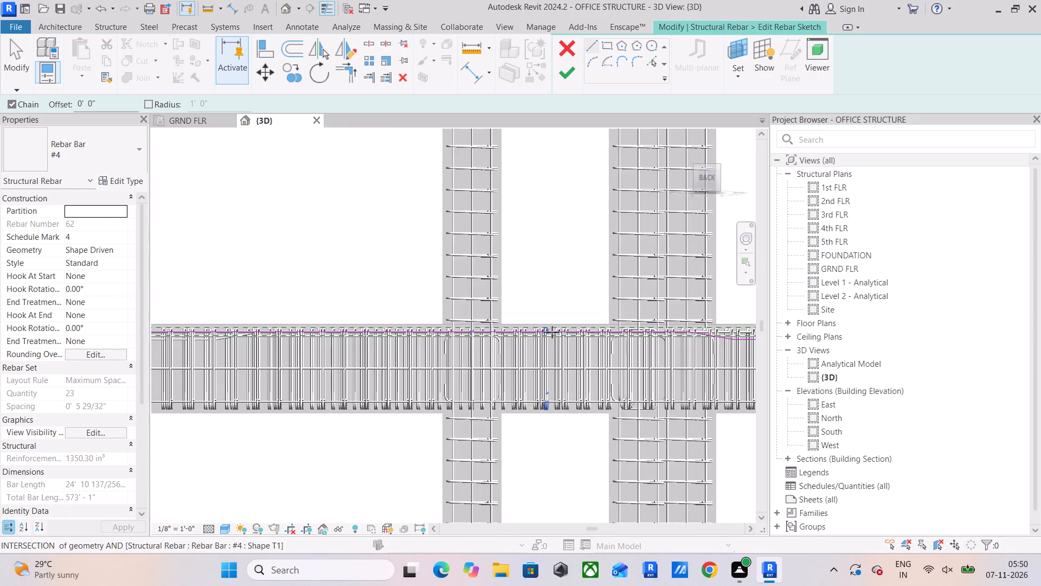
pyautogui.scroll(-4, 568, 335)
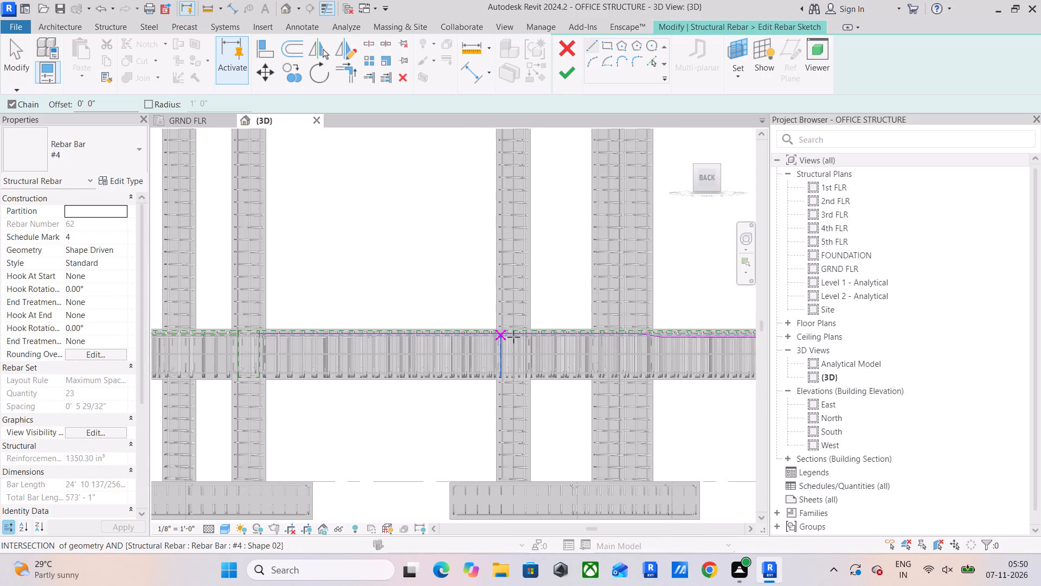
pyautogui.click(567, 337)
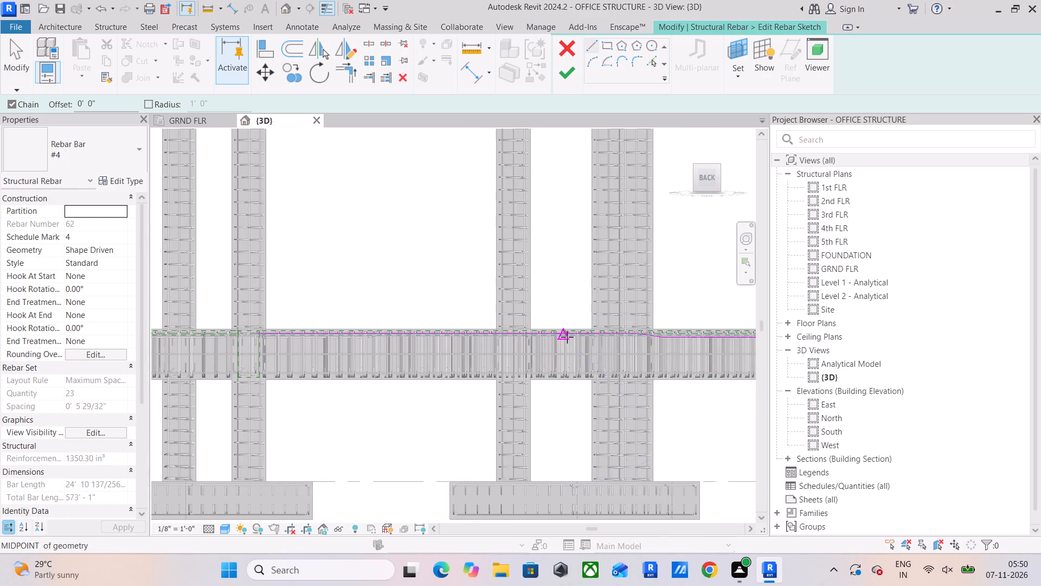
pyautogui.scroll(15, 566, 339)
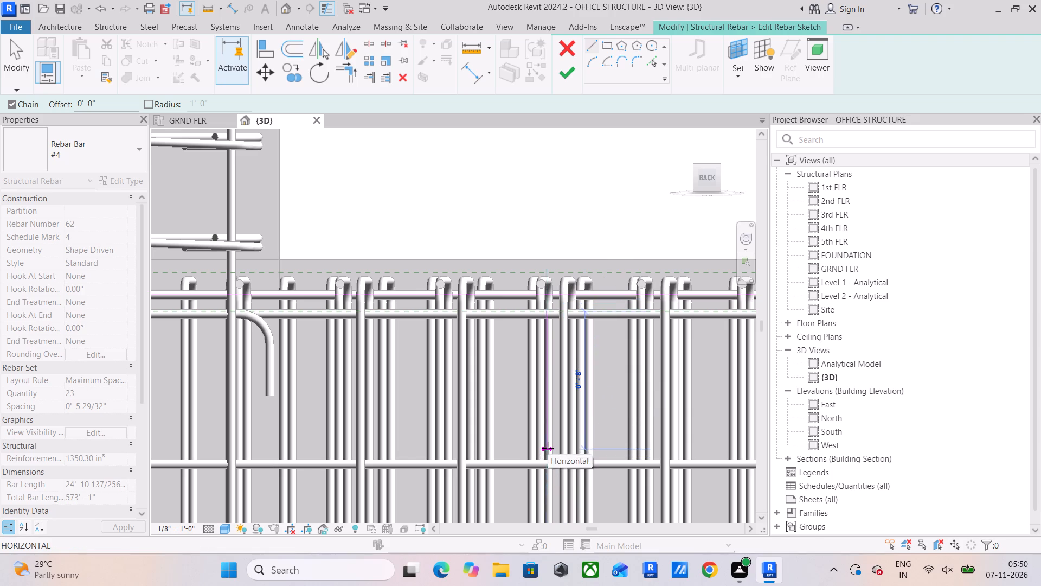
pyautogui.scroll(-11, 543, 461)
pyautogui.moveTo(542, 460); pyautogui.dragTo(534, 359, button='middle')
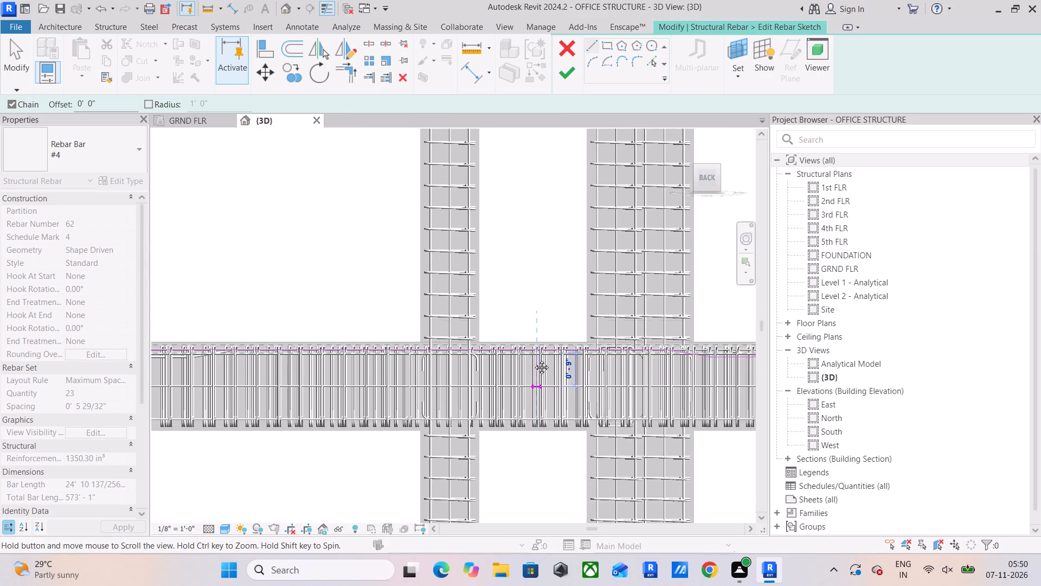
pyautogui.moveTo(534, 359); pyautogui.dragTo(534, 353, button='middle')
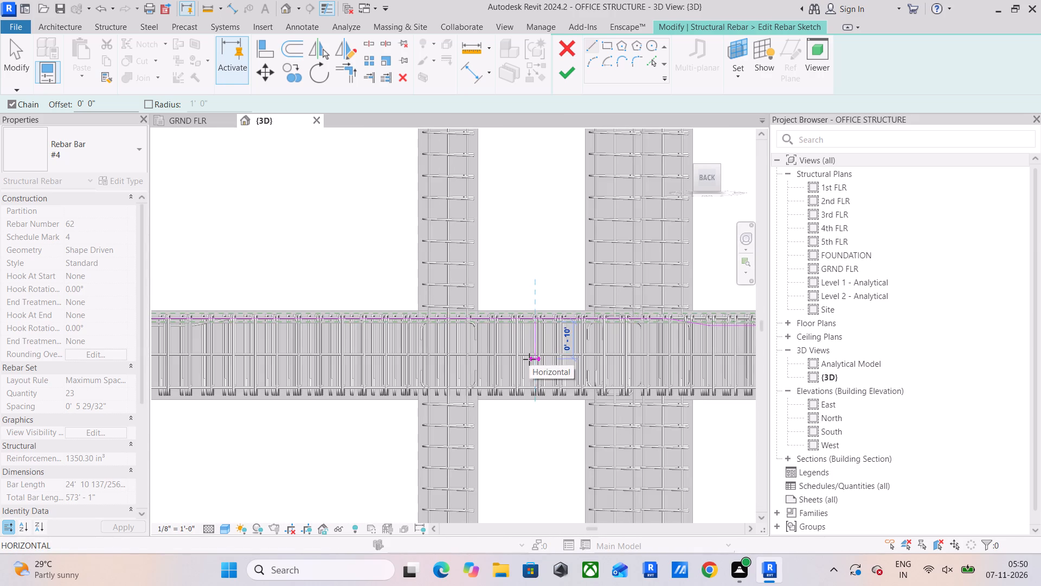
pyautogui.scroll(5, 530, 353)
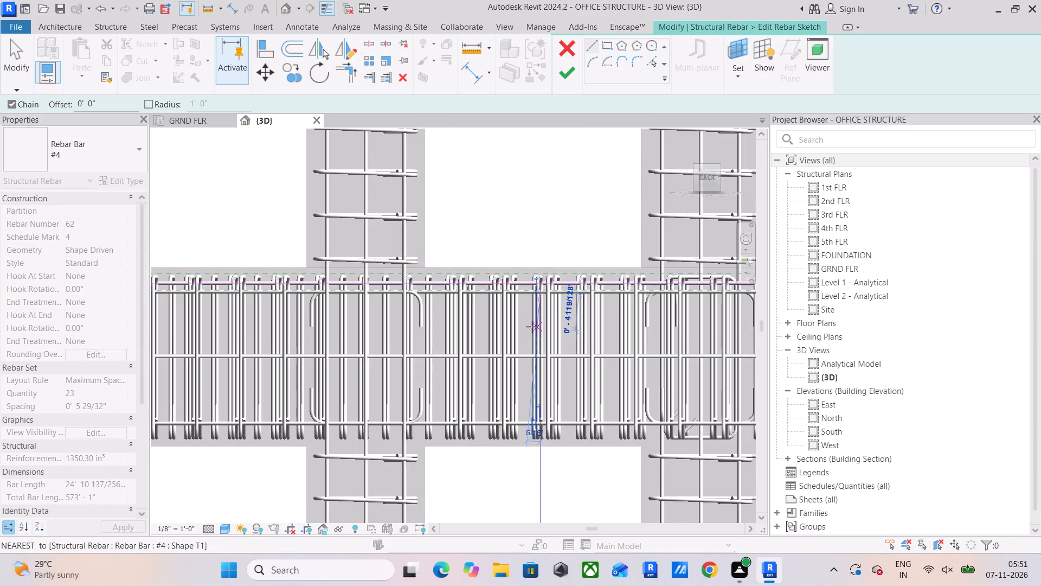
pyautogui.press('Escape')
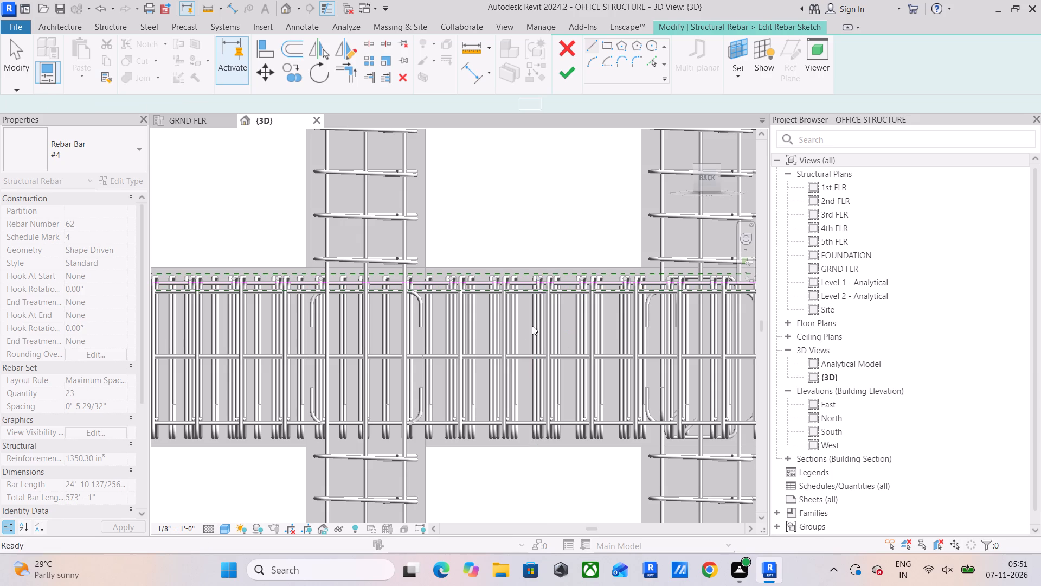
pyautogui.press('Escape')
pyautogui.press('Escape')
# Open the North elevation and examine the cranked bar's sketch along the ground floor slab, including both inclined segments.
pyautogui.scroll(-3, 843, 402)
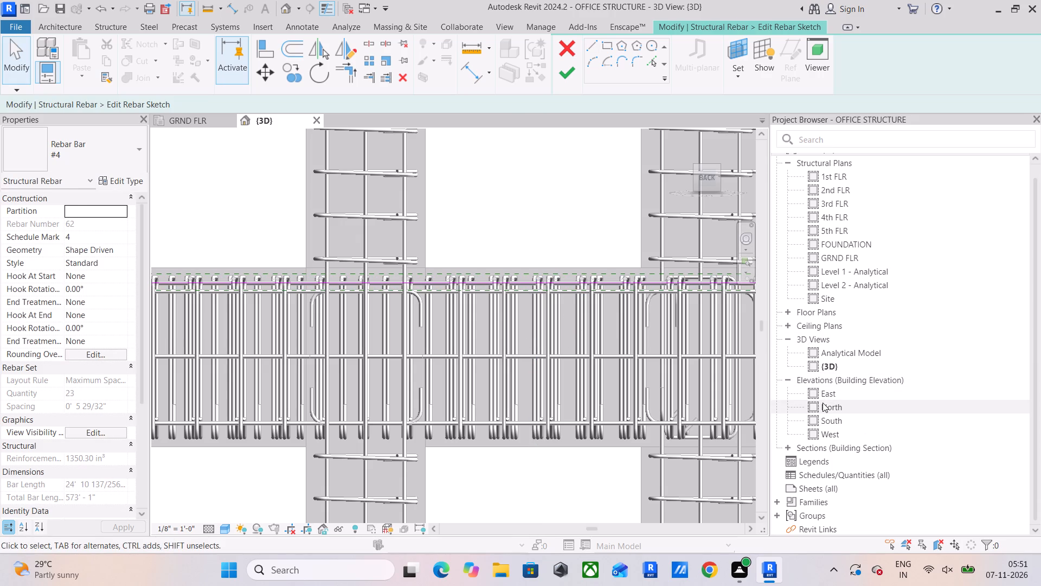
pyautogui.doubleClick(823, 408)
pyautogui.scroll(2, 460, 372)
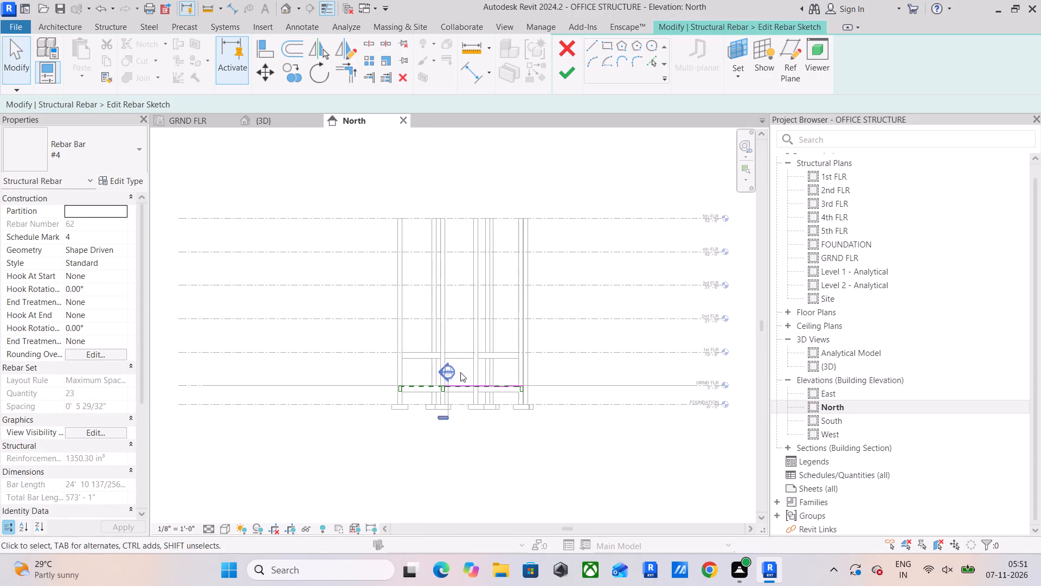
pyautogui.scroll(7, 460, 372)
pyautogui.scroll(6, 523, 402)
pyautogui.scroll(5, 584, 390)
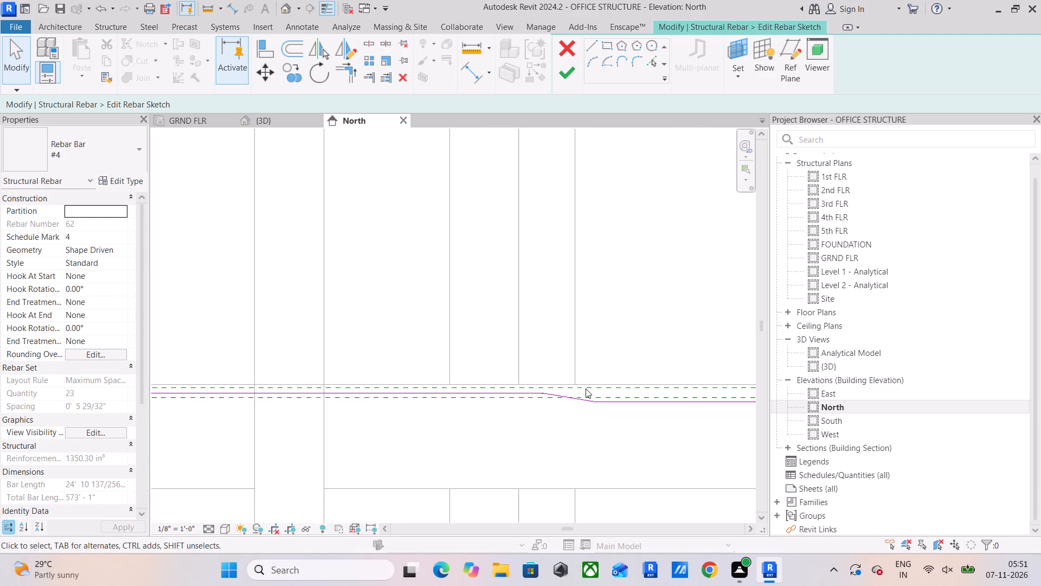
pyautogui.scroll(3, 586, 388)
pyautogui.moveTo(586, 388); pyautogui.dragTo(346, 394, button='middle')
pyautogui.scroll(-2, 439, 383)
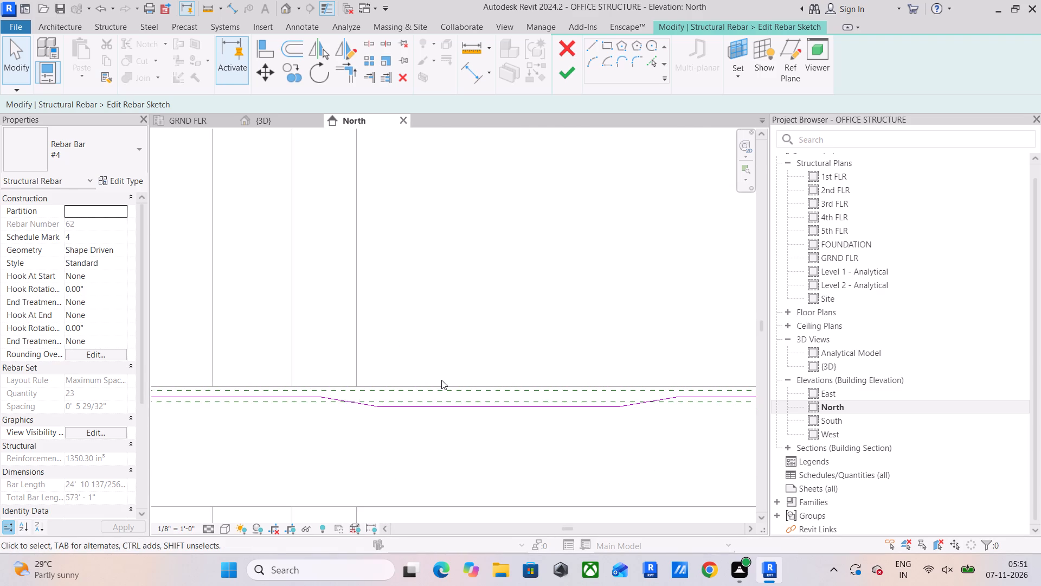
pyautogui.scroll(-2, 441, 384)
pyautogui.moveTo(441, 387); pyautogui.dragTo(607, 380, button='middle')
pyautogui.scroll(4, 580, 389)
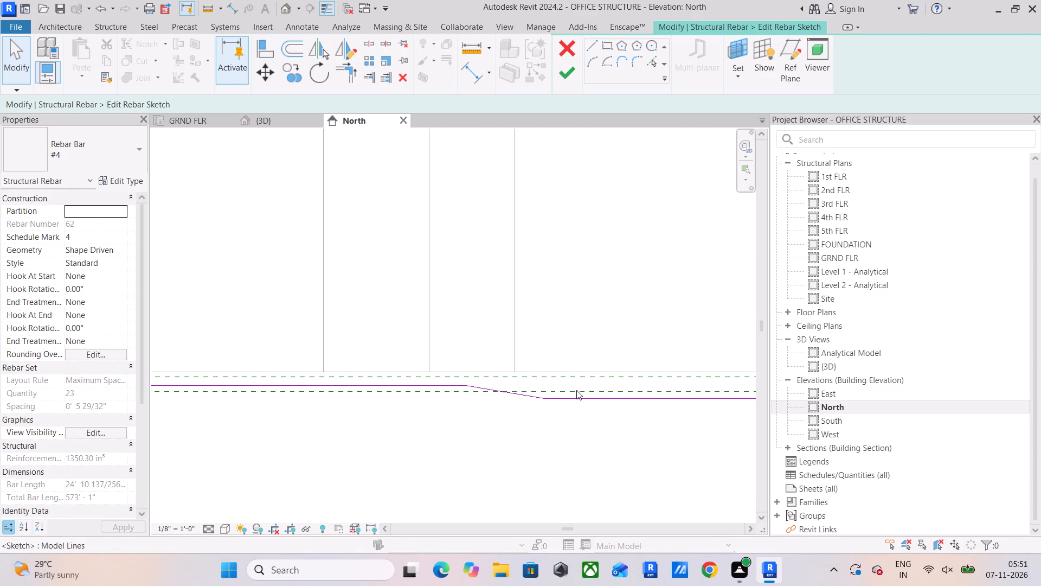
pyautogui.scroll(-5, 515, 391)
pyautogui.scroll(-3, 416, 391)
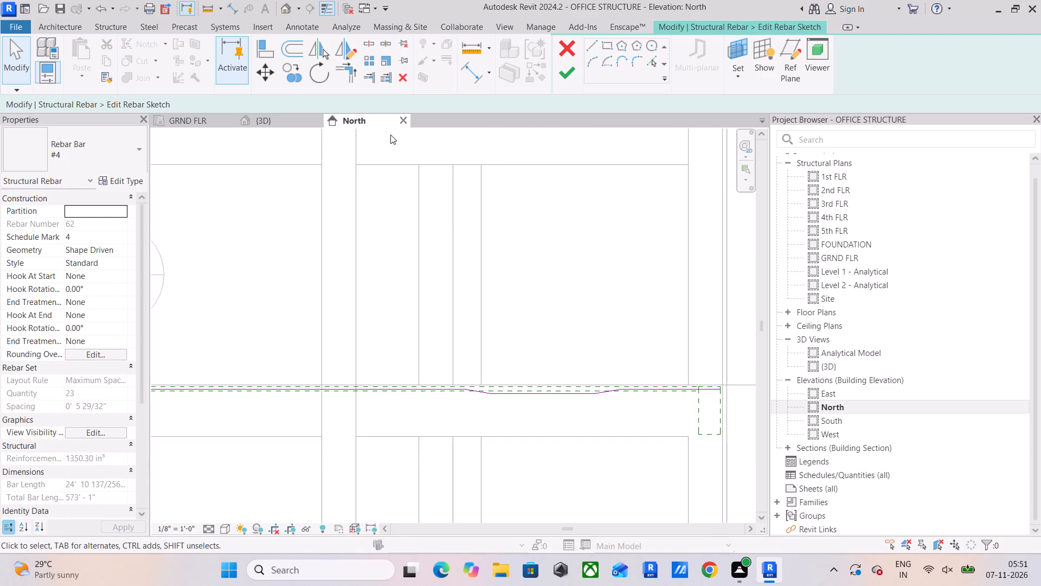
# Draw a vertical sketch line downward from the midpoint of the bar's long straight upper segment, as a centre reference.
pyautogui.click(595, 42)
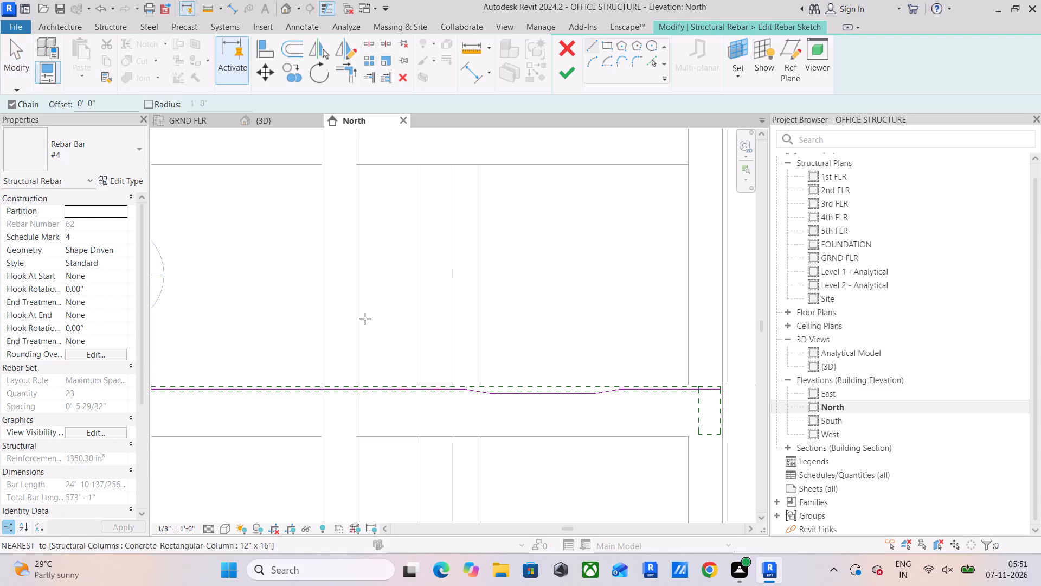
pyautogui.moveTo(369, 384); pyautogui.dragTo(599, 375, button='middle')
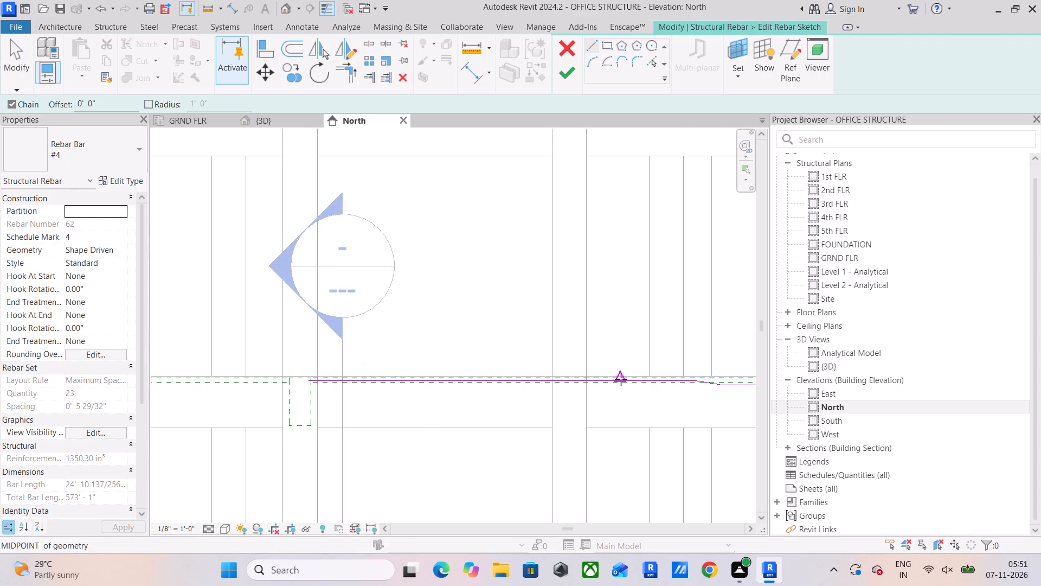
pyautogui.scroll(4, 621, 379)
pyautogui.click(621, 379)
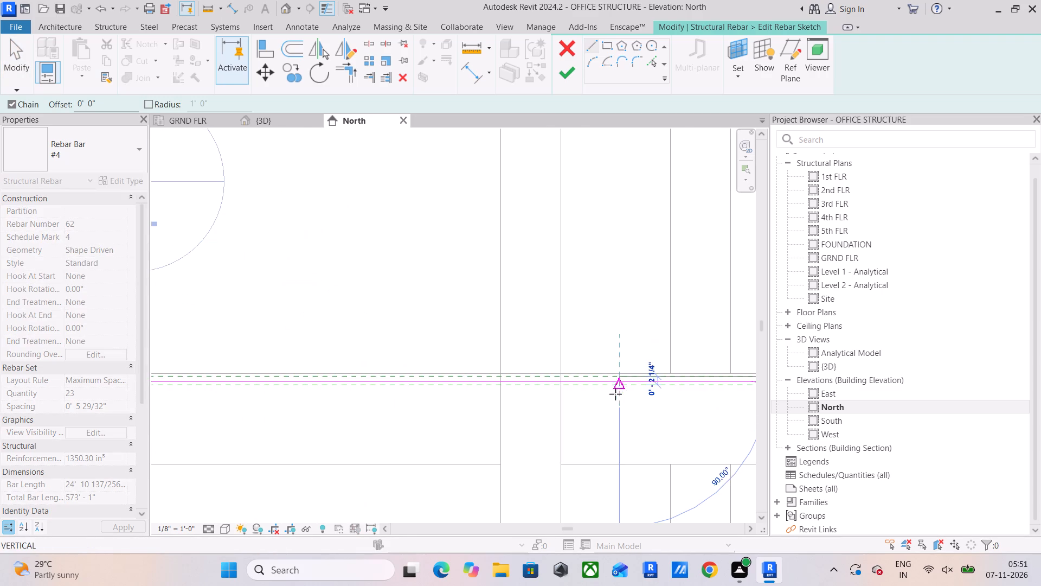
pyautogui.click(621, 448)
pyautogui.moveTo(619, 438); pyautogui.dragTo(567, 433, button='middle')
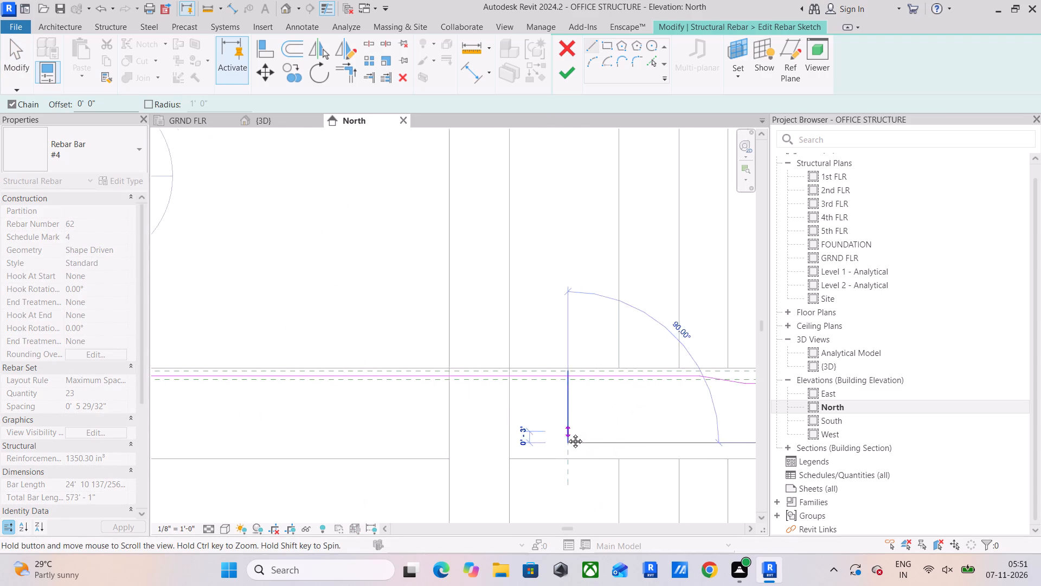
pyautogui.moveTo(567, 433); pyautogui.dragTo(538, 428, button='middle')
pyautogui.press('Escape')
pyautogui.press('Escape')
pyautogui.press('Escape')
# Move the lowered 4'-0" bar segment horizontally 5'-11" so its midpoint sits on the vertical reference line.
pyautogui.scroll(-5, 592, 402)
pyautogui.moveTo(601, 396); pyautogui.dragTo(454, 419, button='middle')
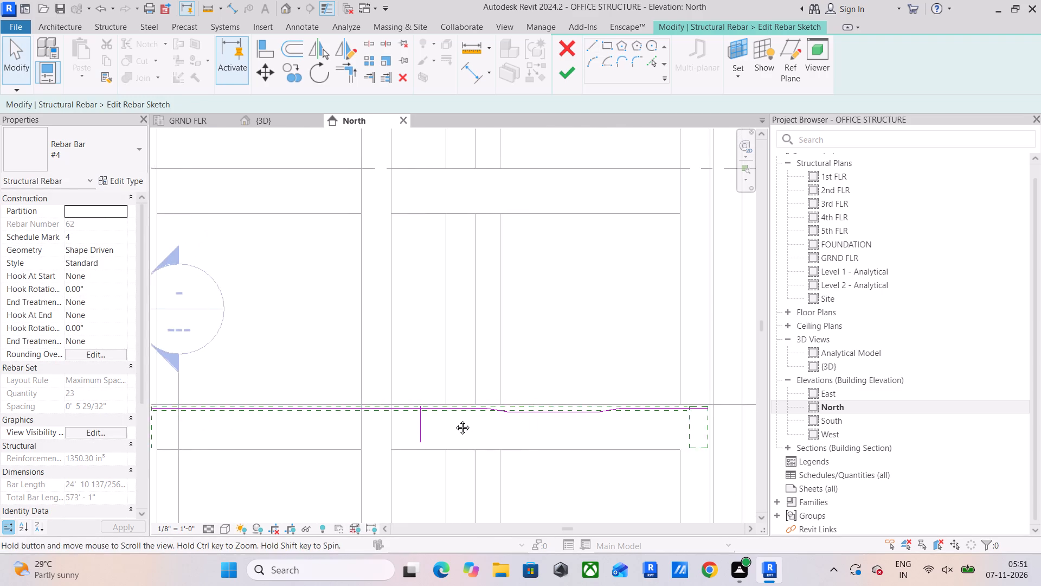
pyautogui.moveTo(454, 419); pyautogui.dragTo(454, 420, button='middle')
pyautogui.scroll(3, 564, 415)
pyautogui.click(564, 415)
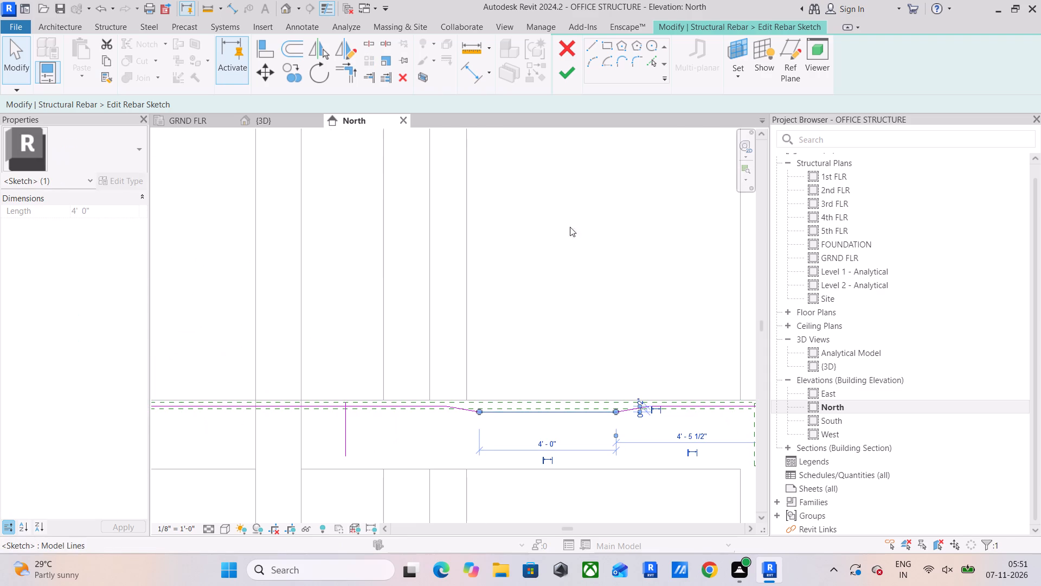
pyautogui.click(262, 69)
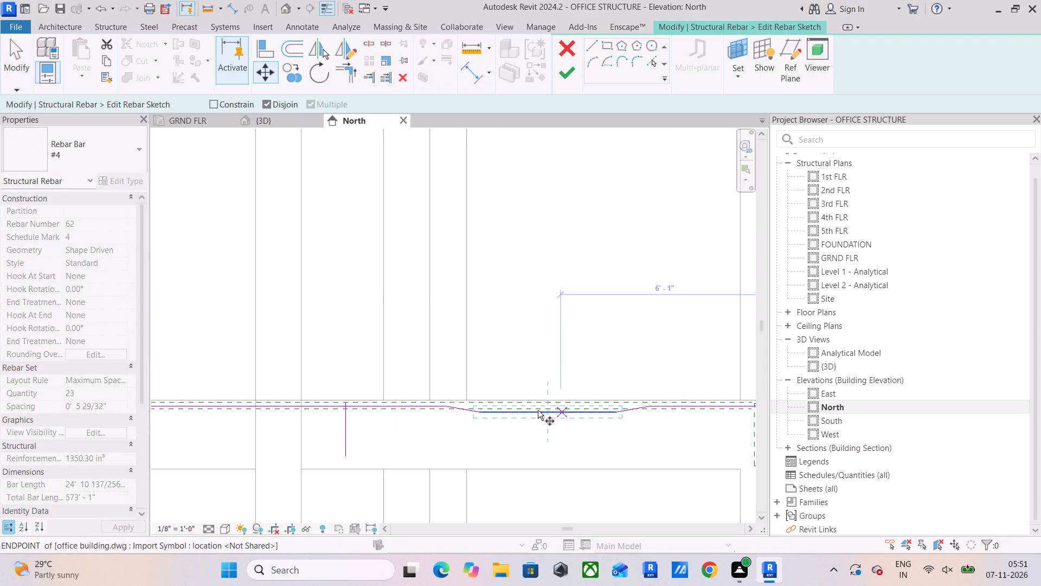
pyautogui.click(544, 413)
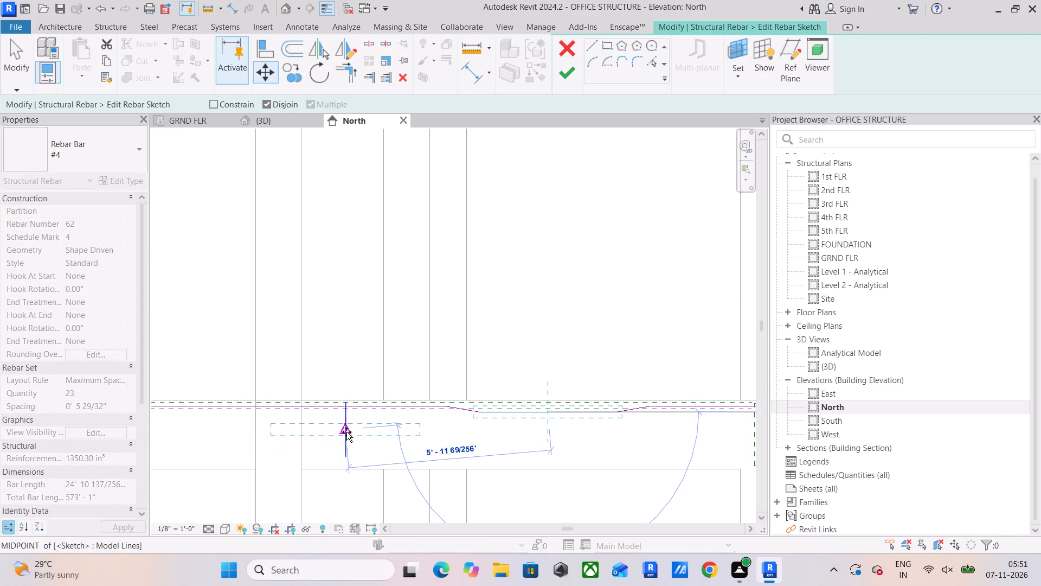
pyautogui.scroll(4, 348, 418)
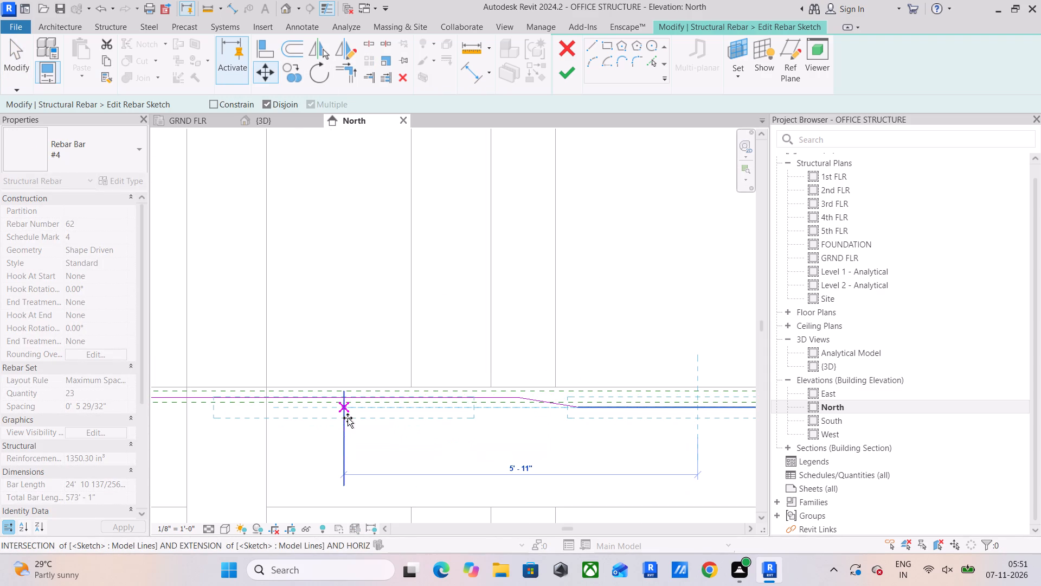
pyautogui.click(348, 418)
pyautogui.press('Escape')
# Move the left inclined segment horizontally 5'-11" so its lower end meets the left end of the lowered segment.
pyautogui.click(550, 401)
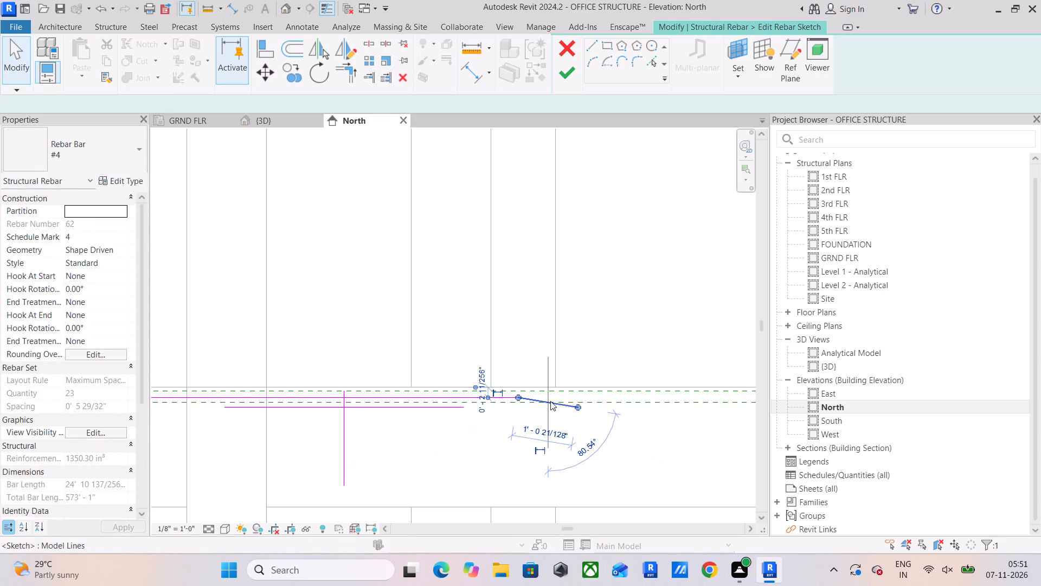
pyautogui.click(266, 74)
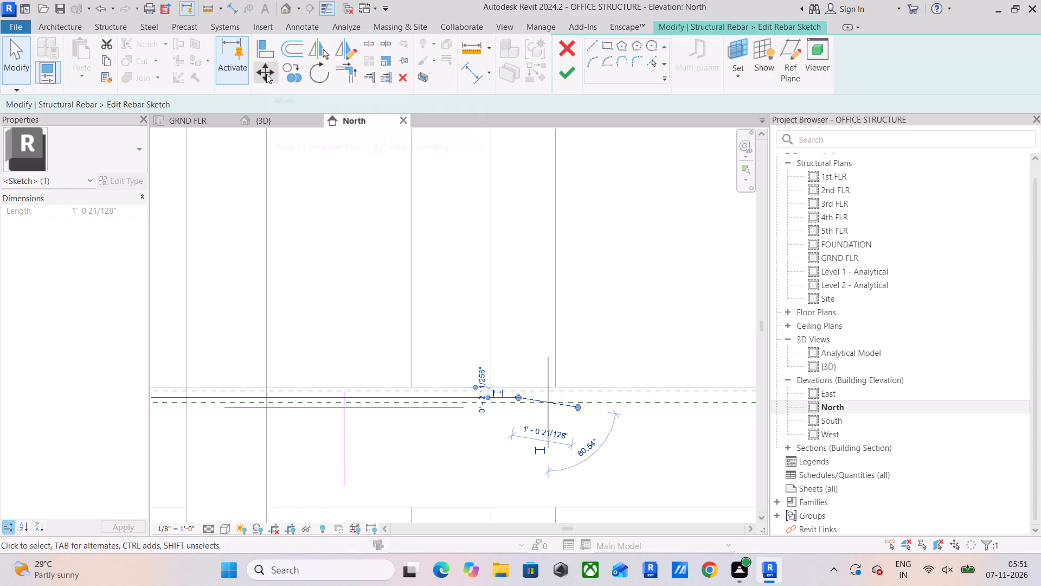
pyautogui.click(574, 407)
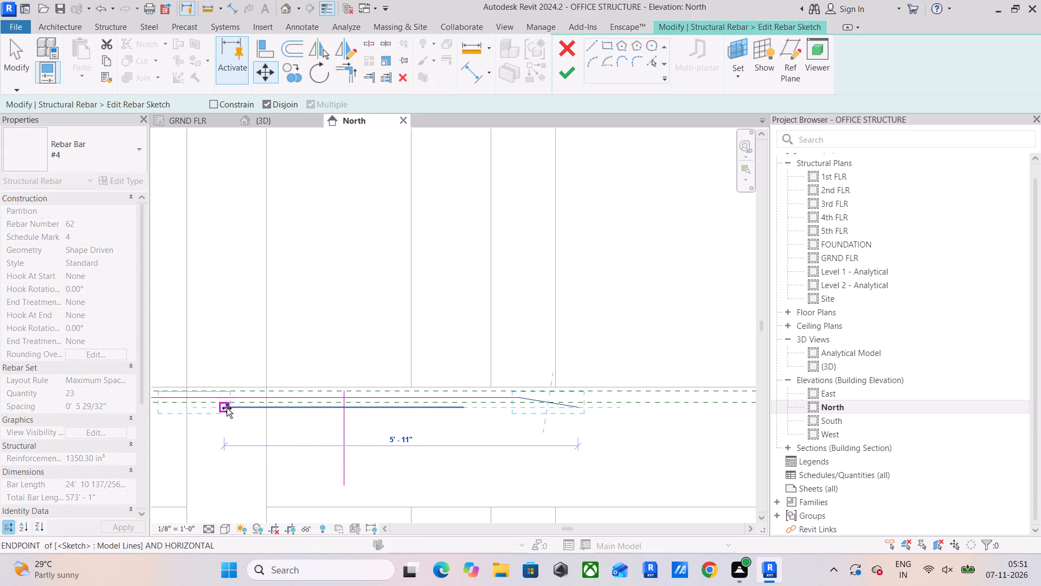
pyautogui.click(224, 408)
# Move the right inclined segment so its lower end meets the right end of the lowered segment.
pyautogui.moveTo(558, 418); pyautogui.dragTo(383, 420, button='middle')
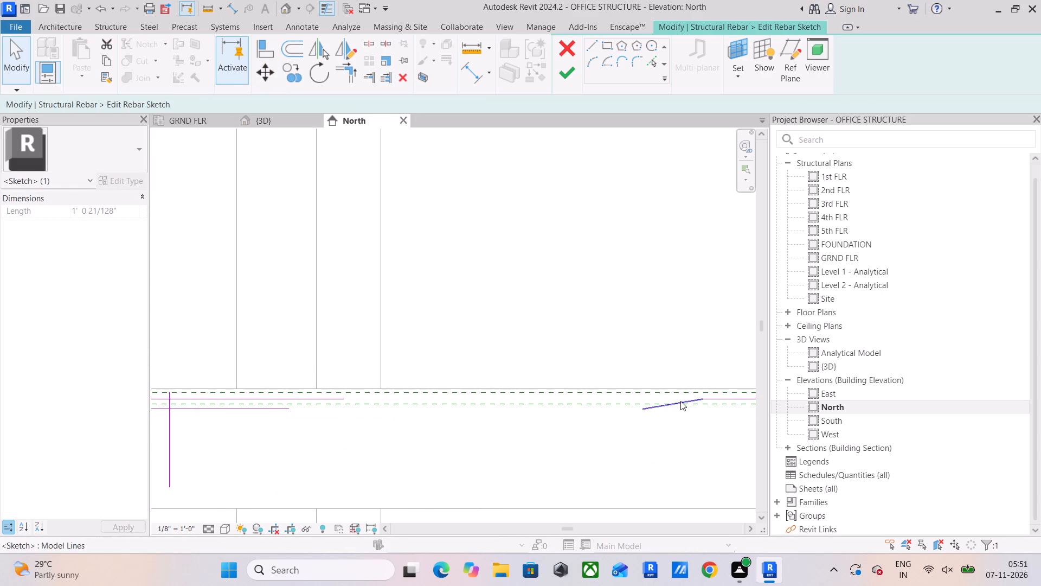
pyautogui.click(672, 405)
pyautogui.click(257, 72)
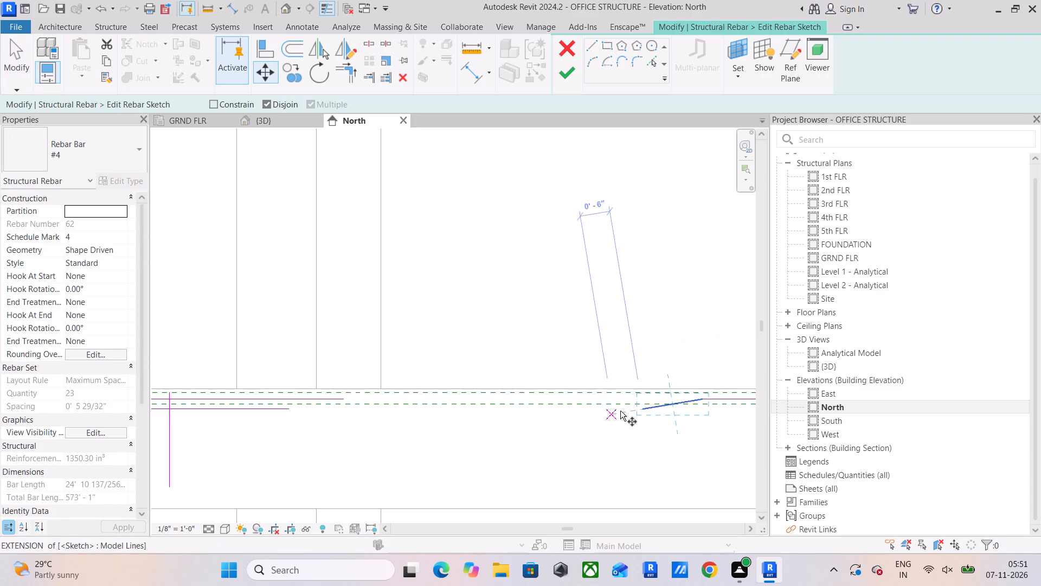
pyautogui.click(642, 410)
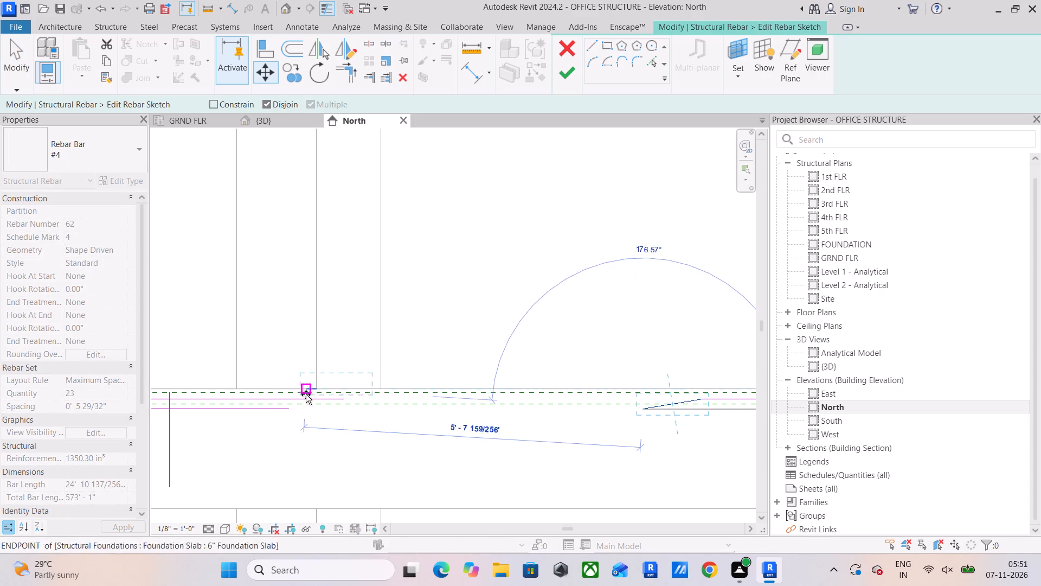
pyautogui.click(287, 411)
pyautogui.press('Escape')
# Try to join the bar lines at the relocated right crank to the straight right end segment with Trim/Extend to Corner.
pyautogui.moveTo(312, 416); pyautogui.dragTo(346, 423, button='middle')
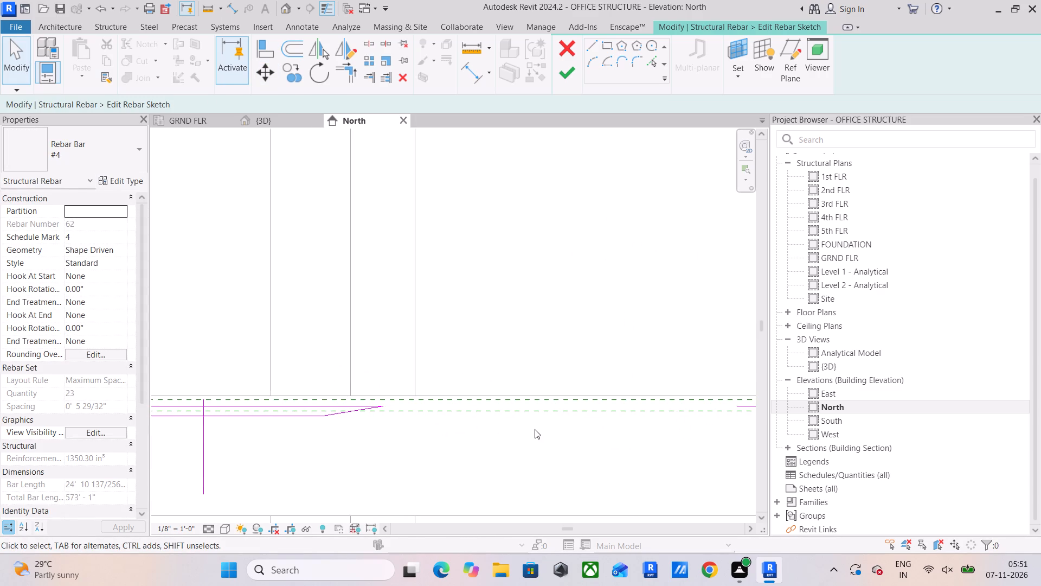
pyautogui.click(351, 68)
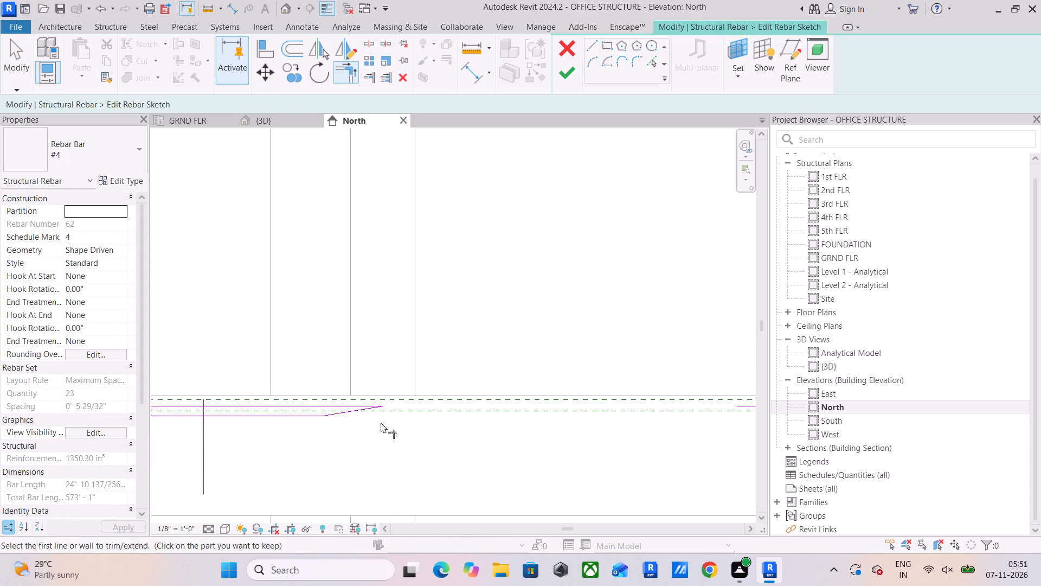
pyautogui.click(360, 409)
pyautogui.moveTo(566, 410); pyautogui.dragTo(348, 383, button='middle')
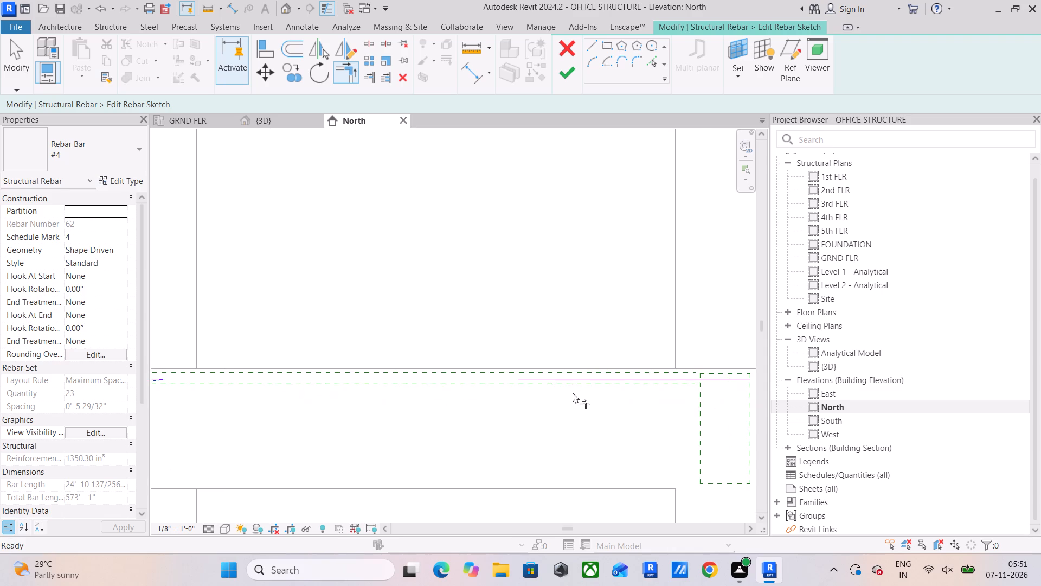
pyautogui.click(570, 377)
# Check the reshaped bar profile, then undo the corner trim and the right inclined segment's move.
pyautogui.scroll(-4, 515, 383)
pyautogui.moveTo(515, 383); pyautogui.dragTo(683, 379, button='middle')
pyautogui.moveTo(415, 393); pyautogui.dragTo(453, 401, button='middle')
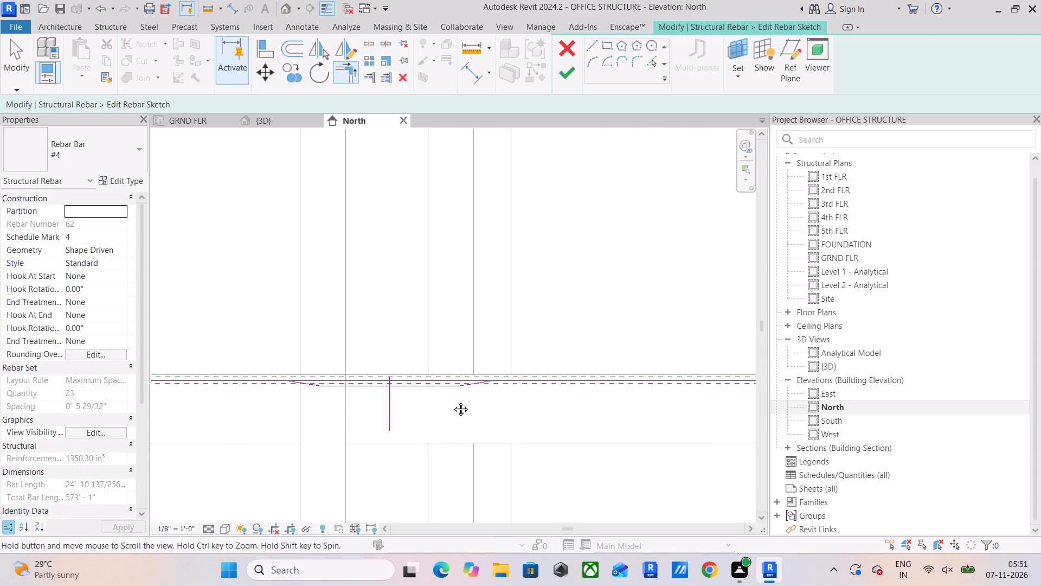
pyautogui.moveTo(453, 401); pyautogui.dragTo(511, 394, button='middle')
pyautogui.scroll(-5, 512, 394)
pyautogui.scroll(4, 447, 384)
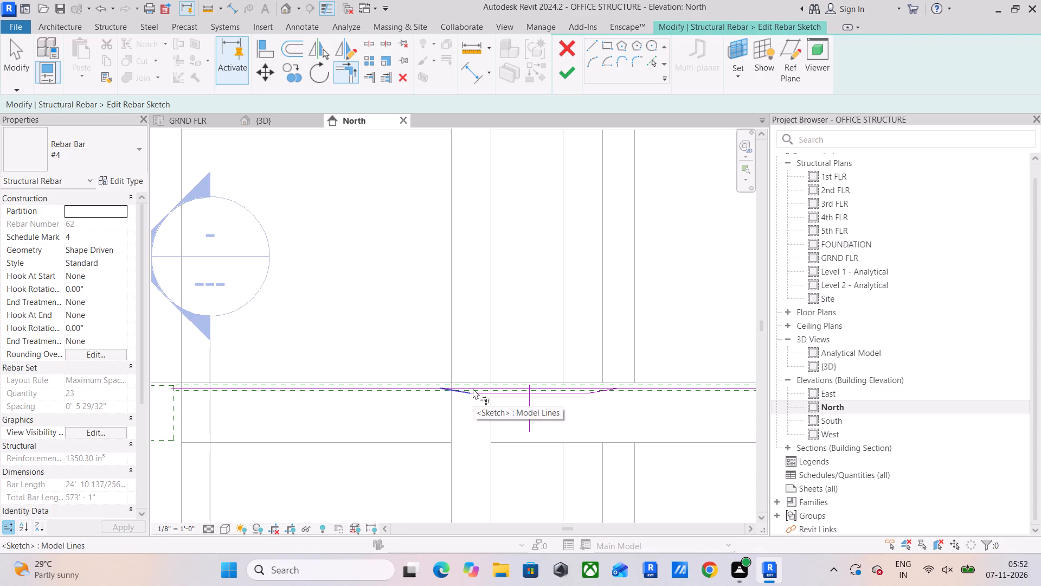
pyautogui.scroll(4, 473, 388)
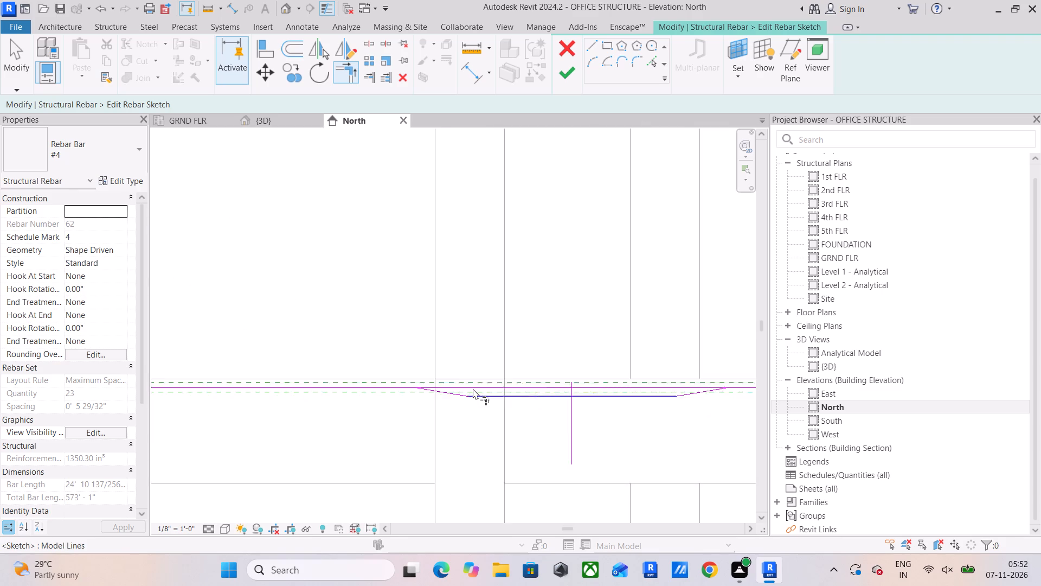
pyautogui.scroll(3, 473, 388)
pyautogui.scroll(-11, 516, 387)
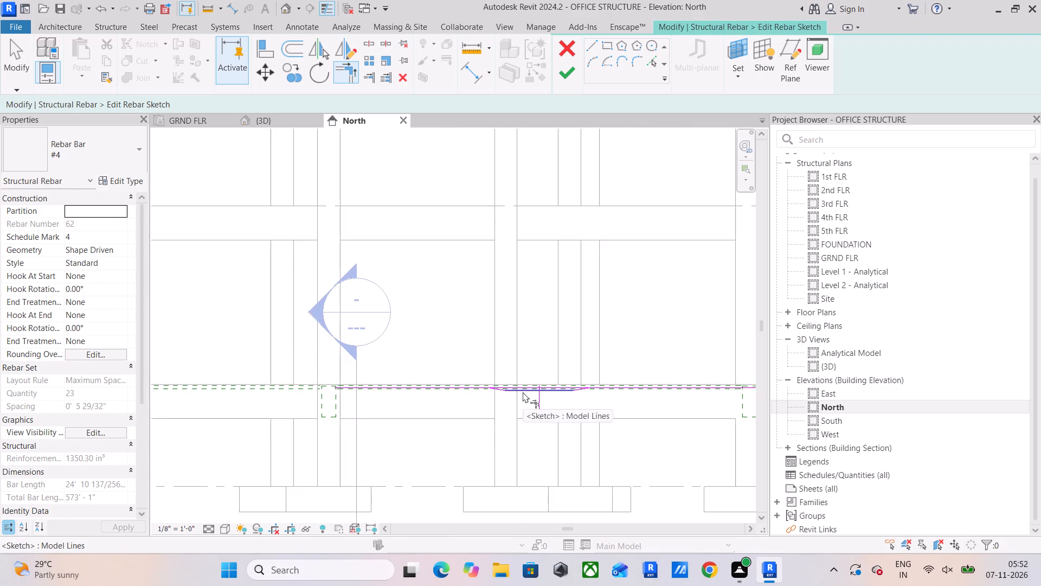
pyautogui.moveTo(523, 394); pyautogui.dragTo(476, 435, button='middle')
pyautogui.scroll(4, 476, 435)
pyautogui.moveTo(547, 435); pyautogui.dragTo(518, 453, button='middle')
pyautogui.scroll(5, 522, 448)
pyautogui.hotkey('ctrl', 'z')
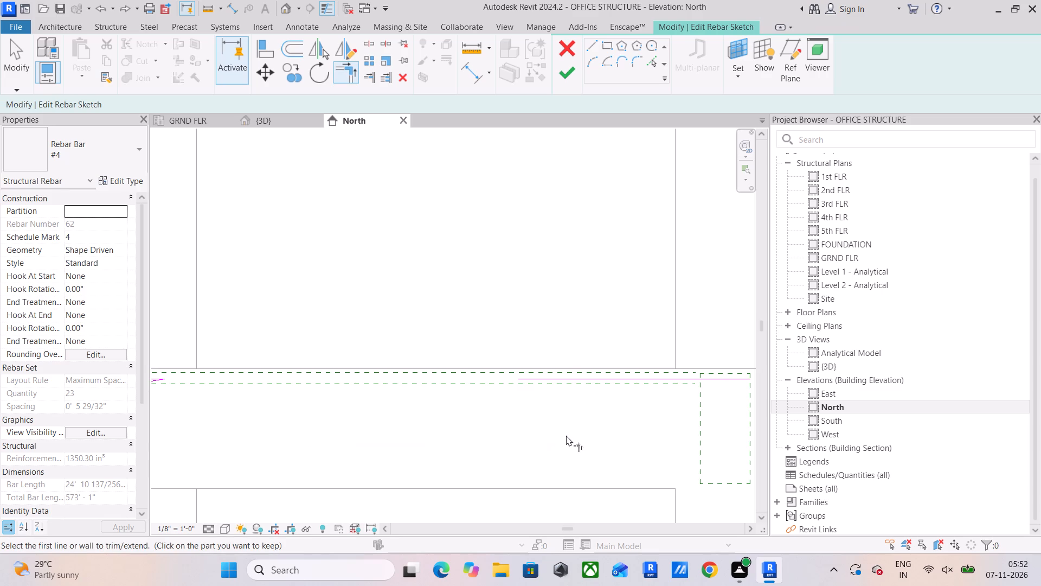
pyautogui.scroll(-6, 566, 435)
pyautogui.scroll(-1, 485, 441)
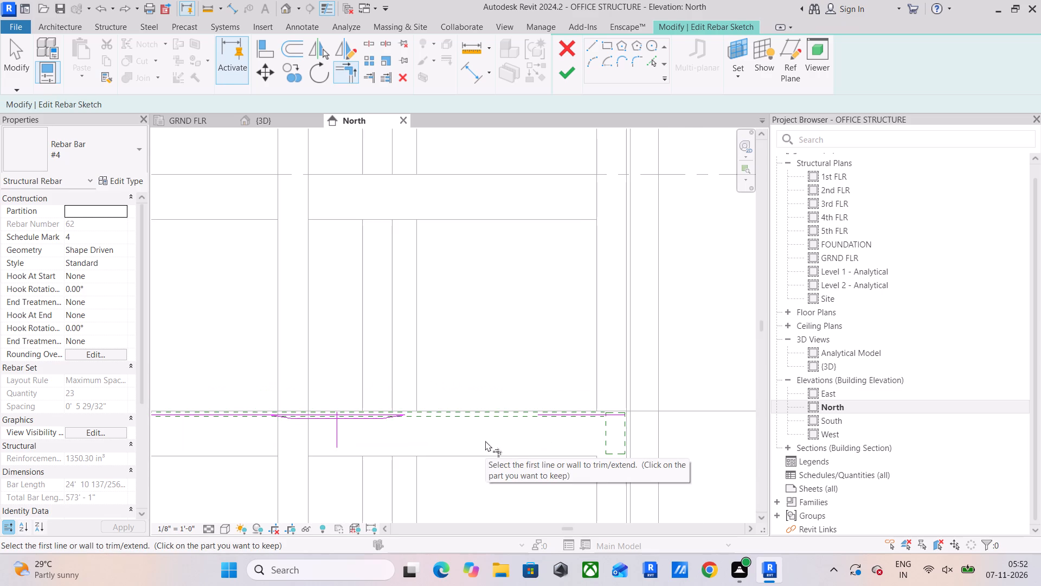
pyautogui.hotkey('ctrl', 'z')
# Mirror a copy of the right inclined segment about a vertical axis drawn along the vertical reference line.
pyautogui.scroll(-5, 483, 441)
pyautogui.moveTo(483, 441); pyautogui.dragTo(530, 438, button='middle')
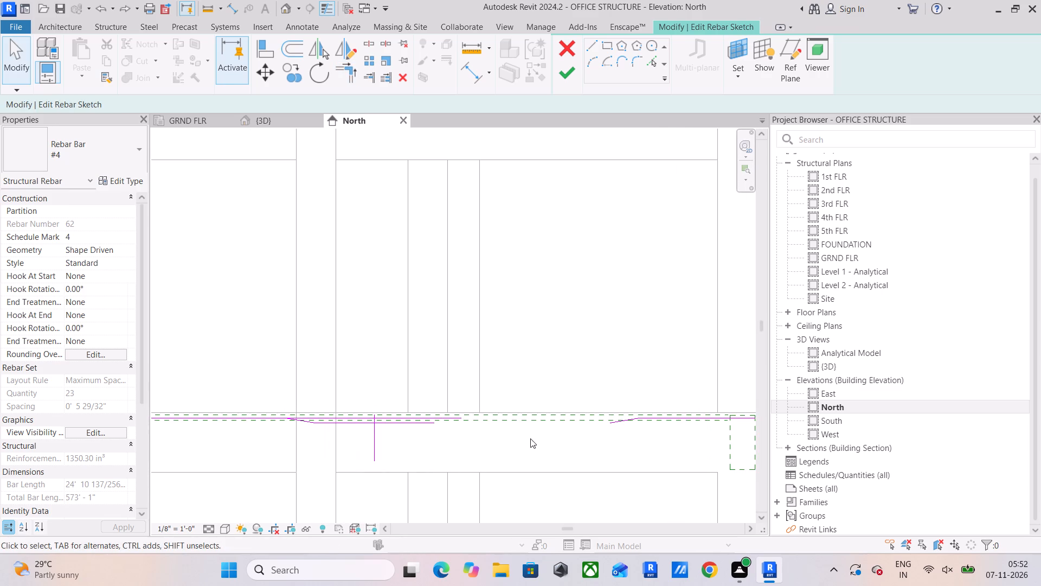
pyautogui.scroll(-3, 532, 437)
pyautogui.scroll(2, 358, 421)
pyautogui.moveTo(357, 421); pyautogui.dragTo(436, 421, button='middle')
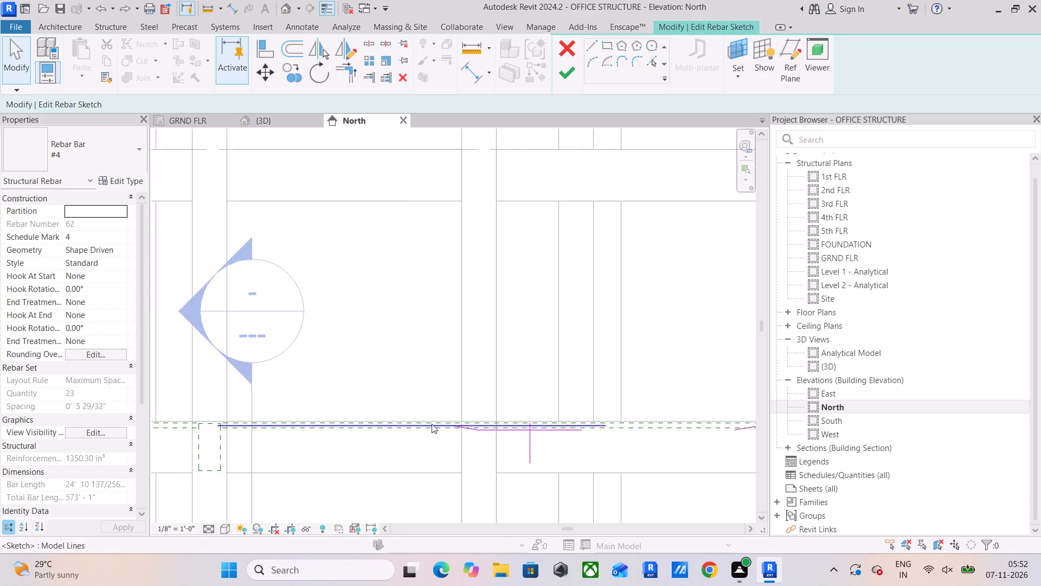
pyautogui.scroll(3, 383, 421)
pyautogui.scroll(-3, 427, 429)
pyautogui.moveTo(457, 434); pyautogui.dragTo(411, 441, button='middle')
pyautogui.moveTo(621, 447); pyautogui.dragTo(567, 452, button='middle')
pyautogui.scroll(4, 646, 448)
pyautogui.click(661, 443)
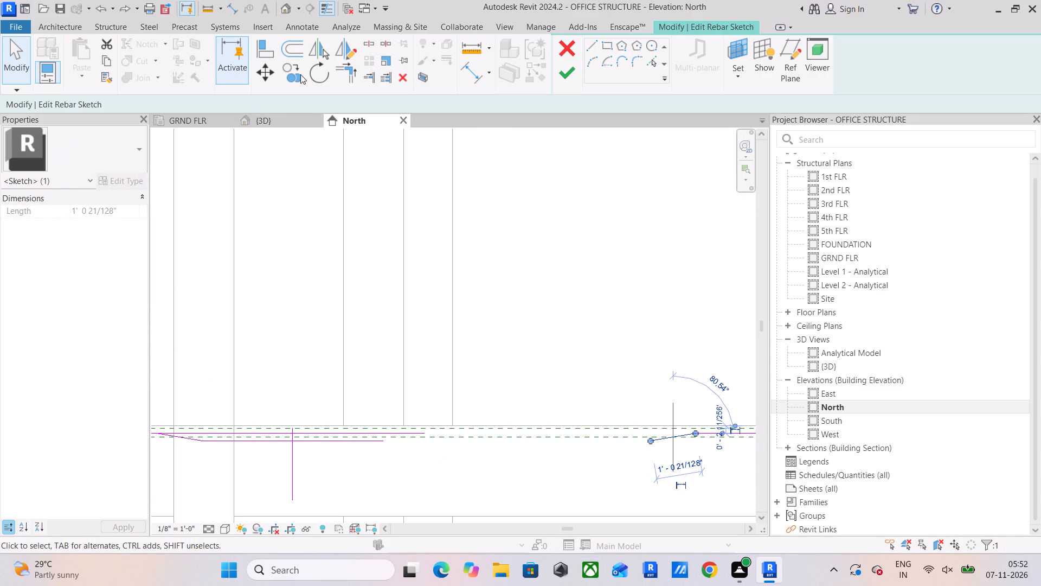
pyautogui.click(347, 50)
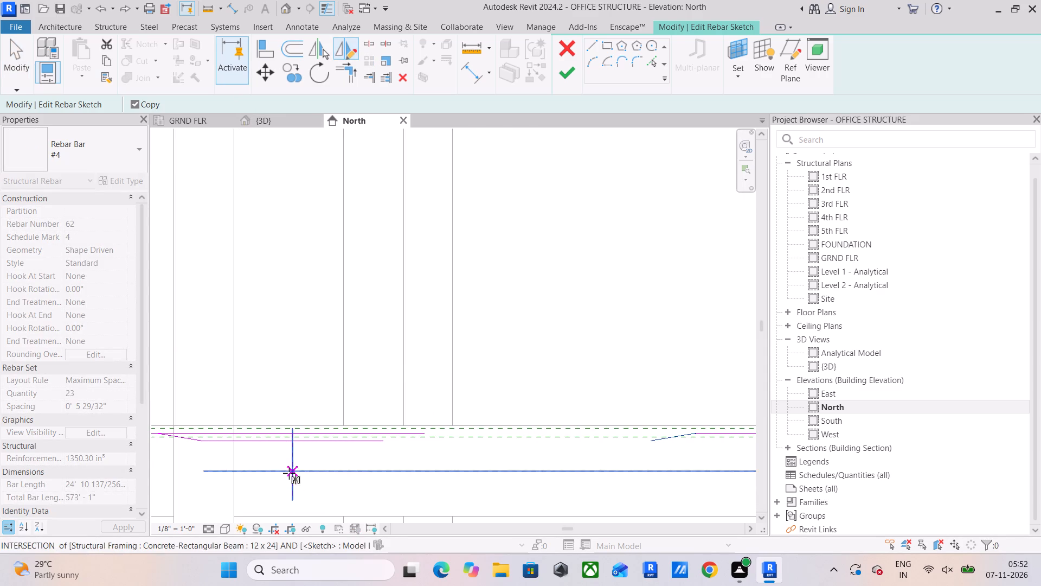
pyautogui.click(289, 473)
pyautogui.click(289, 380)
pyautogui.scroll(-4, 289, 380)
pyautogui.moveTo(294, 379); pyautogui.dragTo(436, 383, button='middle')
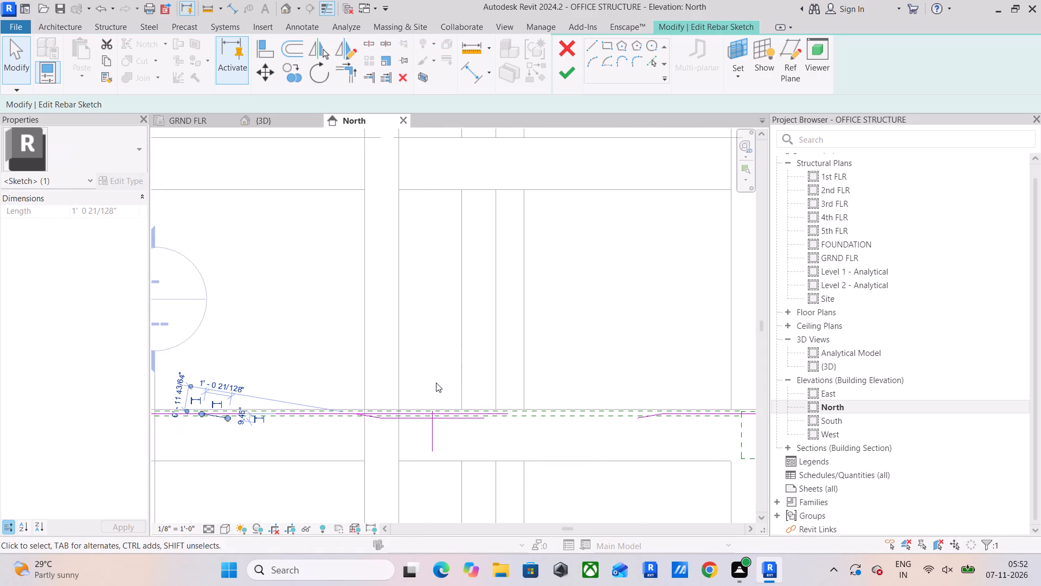
# Delete the original left inclined segment beside the middle column from the rebar sketch.
pyautogui.press('Escape')
pyautogui.press('Escape')
pyautogui.scroll(4, 382, 411)
pyautogui.click(359, 421)
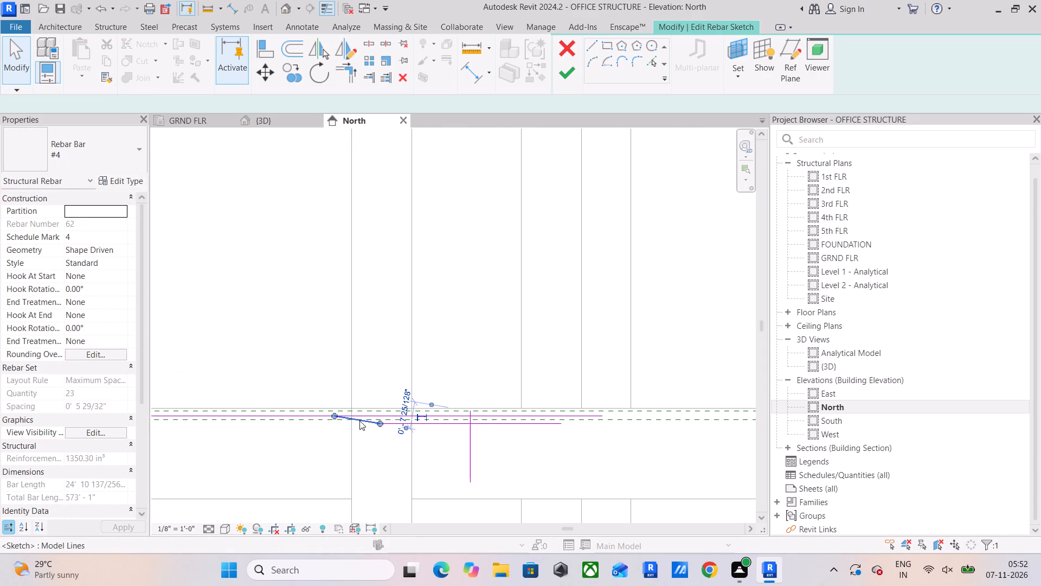
pyautogui.press('Delete')
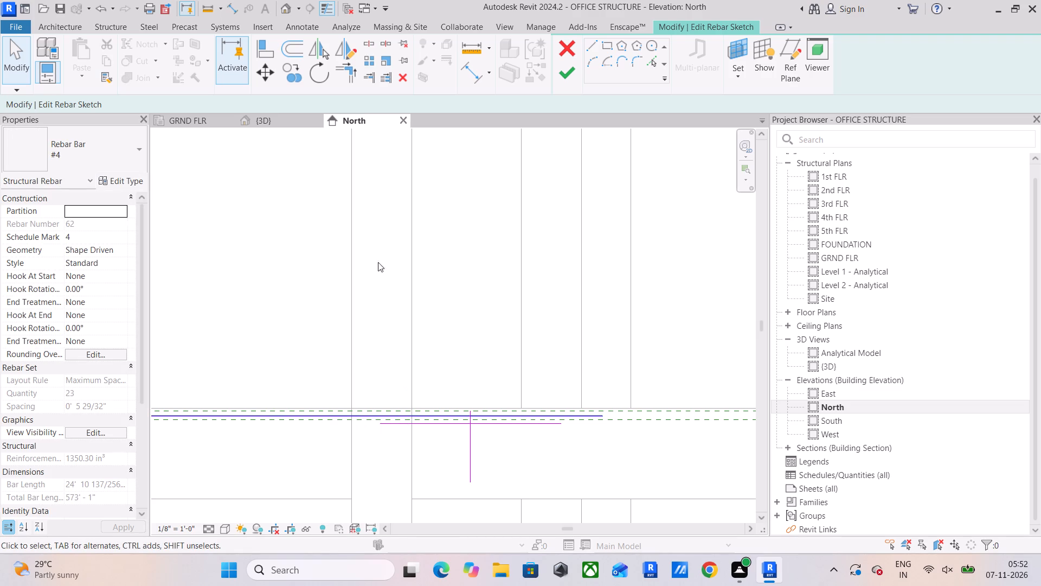
# Trim the straight left end segment to a corner with the mirrored left inclined segment using Trim/Extend to Corner.
pyautogui.click(312, 418)
pyautogui.scroll(-3, 312, 418)
pyautogui.moveTo(312, 418); pyautogui.dragTo(526, 396, button='middle')
pyautogui.scroll(3, 439, 389)
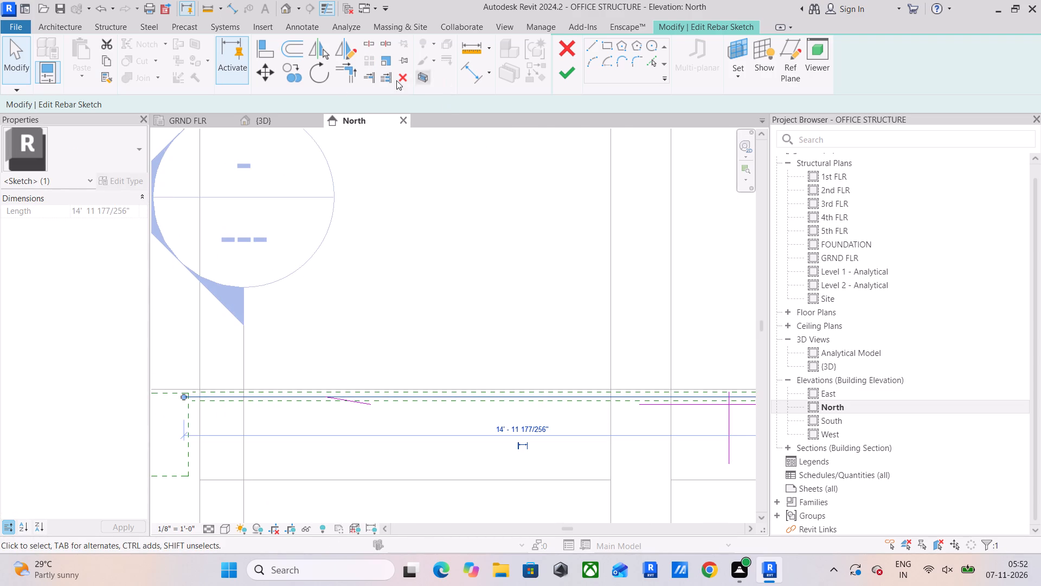
pyautogui.click(345, 77)
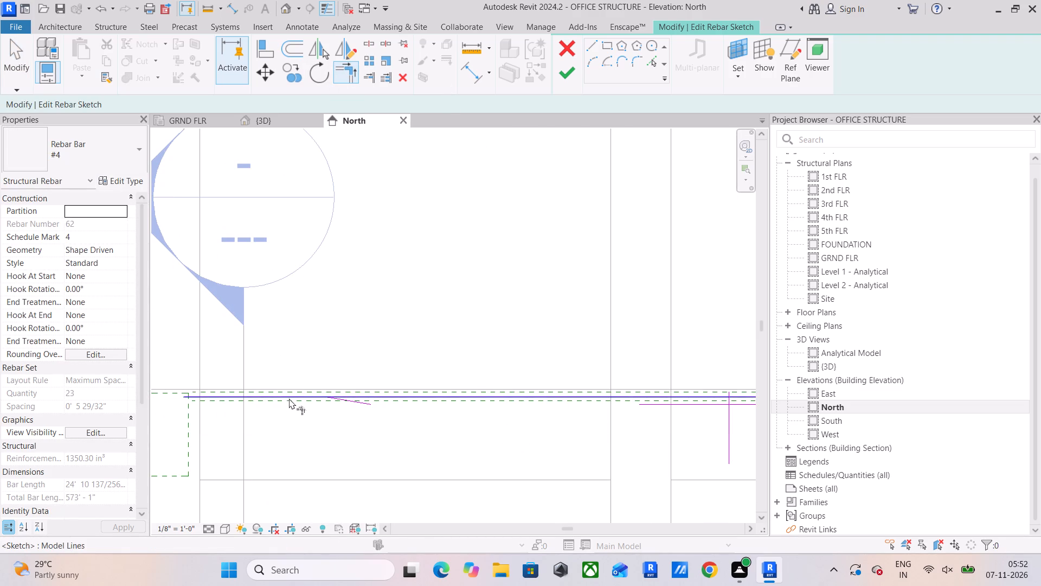
pyautogui.click(289, 398)
pyautogui.click(335, 400)
# Extend the lowered segment to form corners with the left and right inclined segments.
pyautogui.click(351, 404)
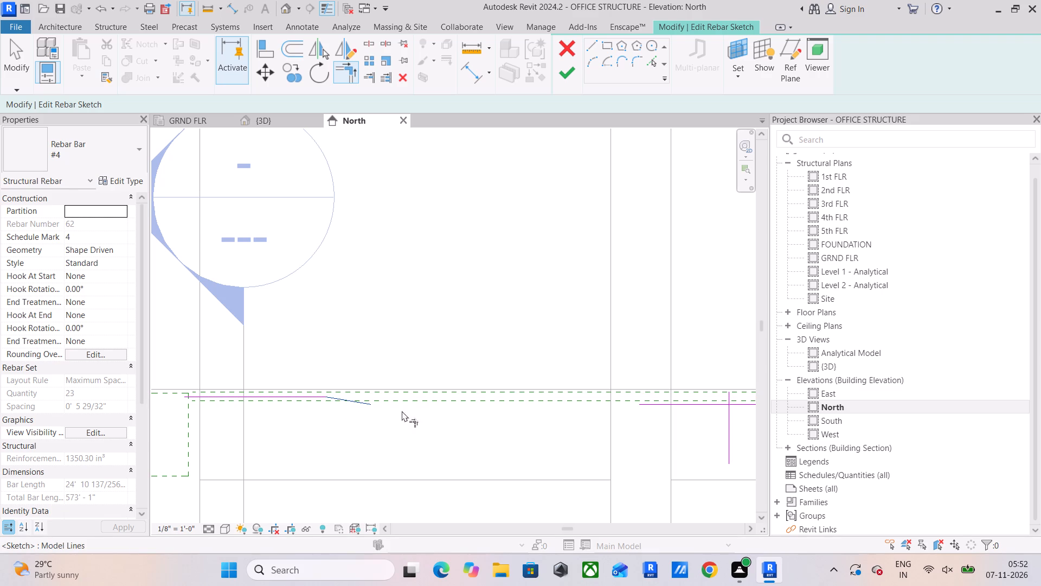
pyautogui.click(661, 407)
pyautogui.moveTo(661, 406); pyautogui.dragTo(285, 437, button='middle')
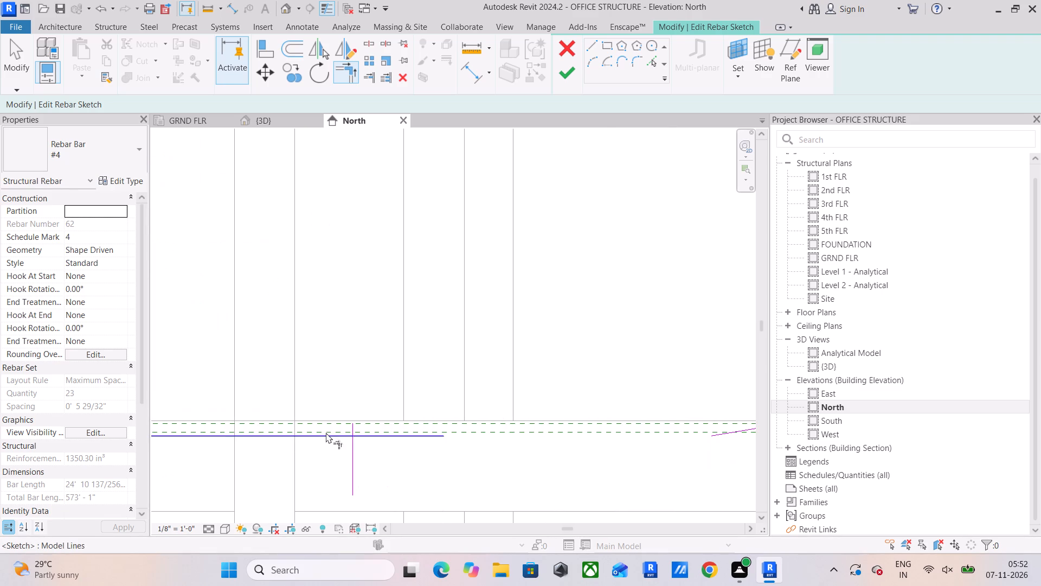
pyautogui.click(397, 429)
pyautogui.moveTo(399, 433); pyautogui.dragTo(403, 434)
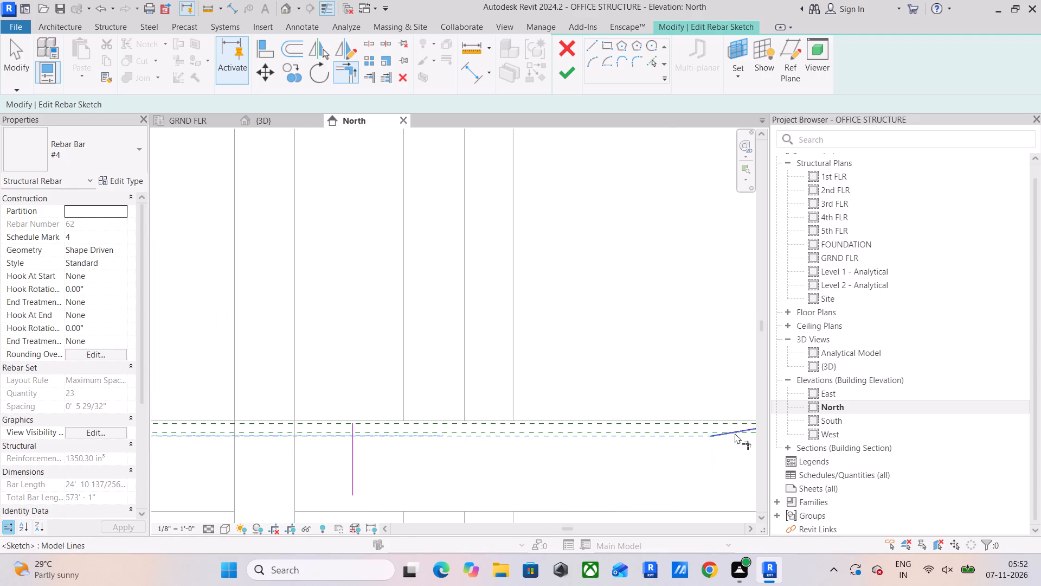
pyautogui.click(735, 433)
pyautogui.moveTo(477, 464); pyautogui.dragTo(610, 456, button='middle')
pyautogui.press('Escape')
pyautogui.press('Escape')
# Delete the vertical reference line and finish the rebar sketch.
pyautogui.click(488, 447)
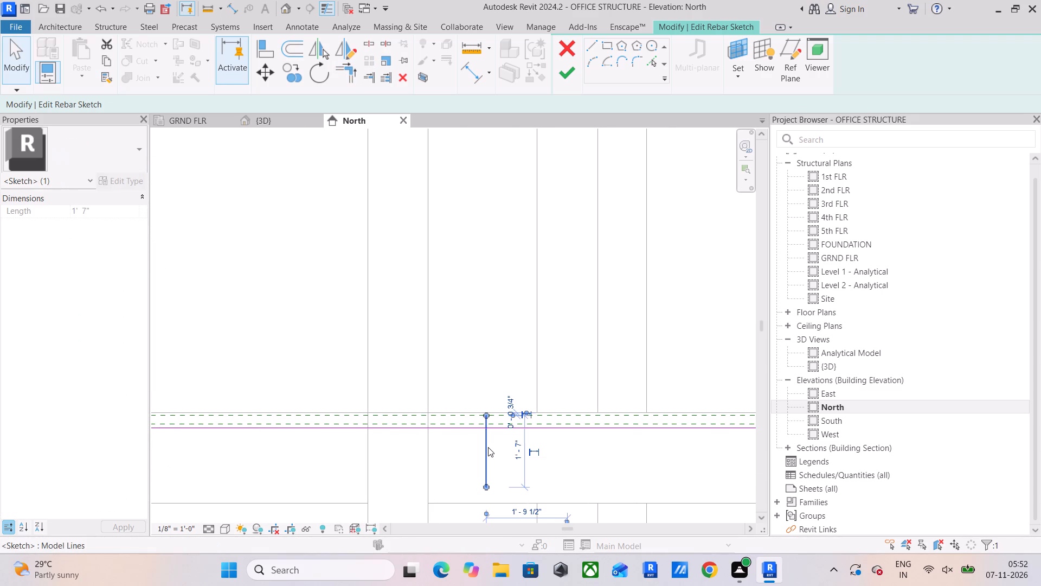
pyautogui.press('Delete')
pyautogui.scroll(-8, 480, 442)
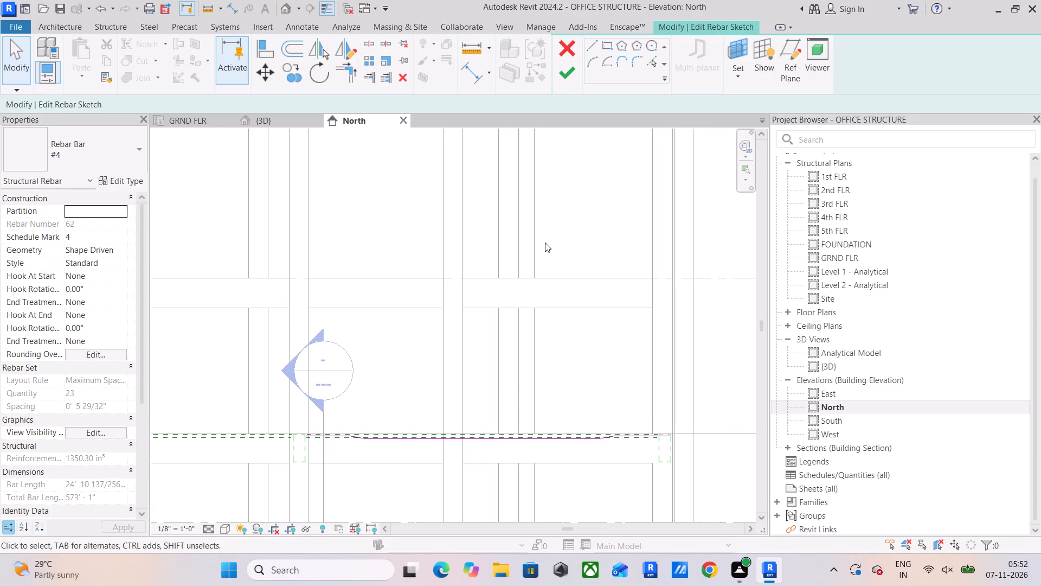
pyautogui.click(572, 75)
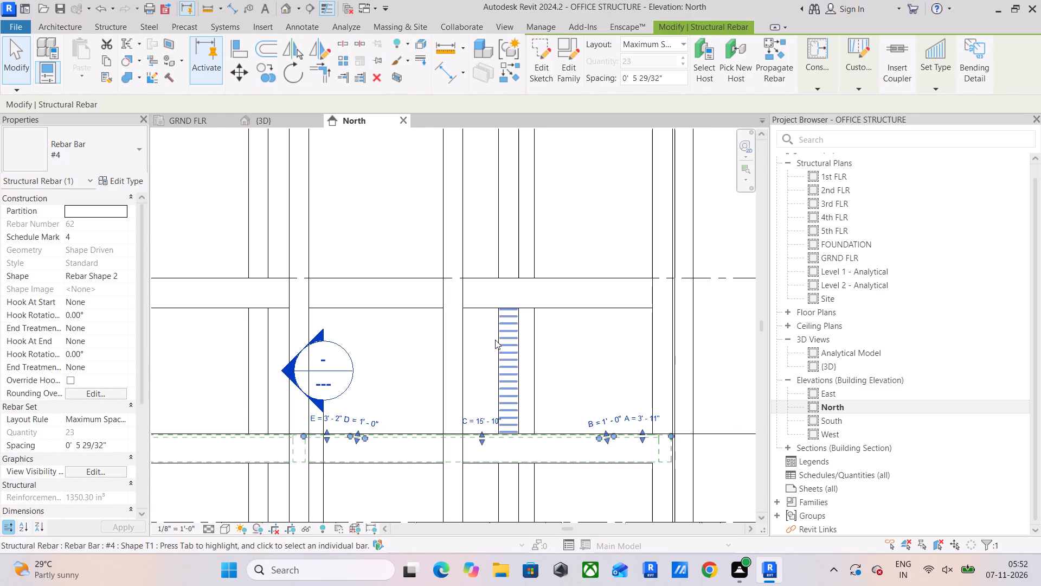
# Examine the reshaped cranked bar set and the neighbouring slab bars in the 3D view.
pyautogui.scroll(10, 496, 458)
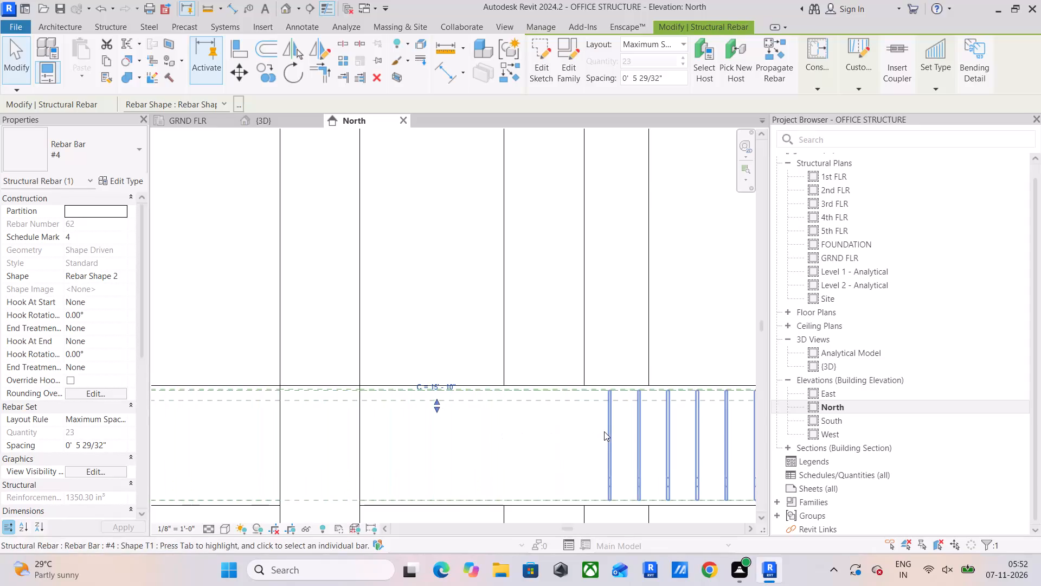
pyautogui.scroll(-9, 564, 404)
pyautogui.click(269, 122)
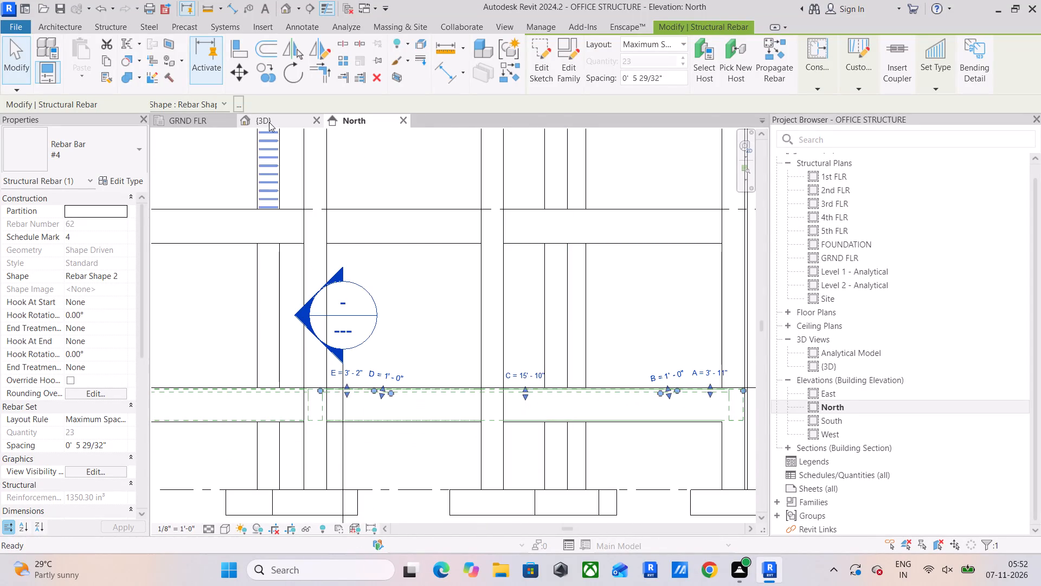
pyautogui.scroll(-10, 378, 319)
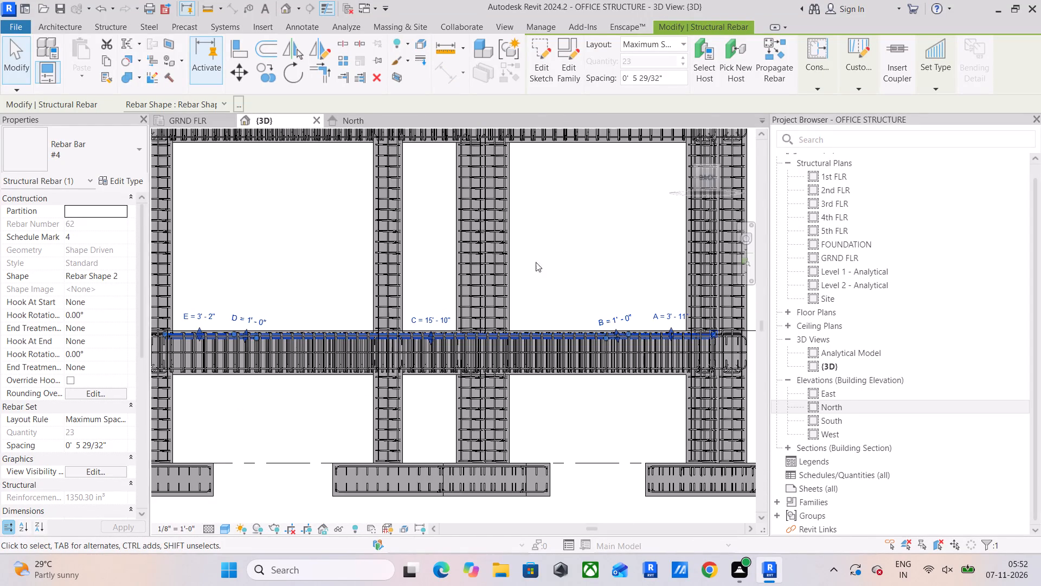
pyautogui.click(541, 253)
pyautogui.keyDown('shift'); pyautogui.moveTo(448, 331); pyautogui.dragTo(449, 346, button='middle'); pyautogui.keyUp('shift')
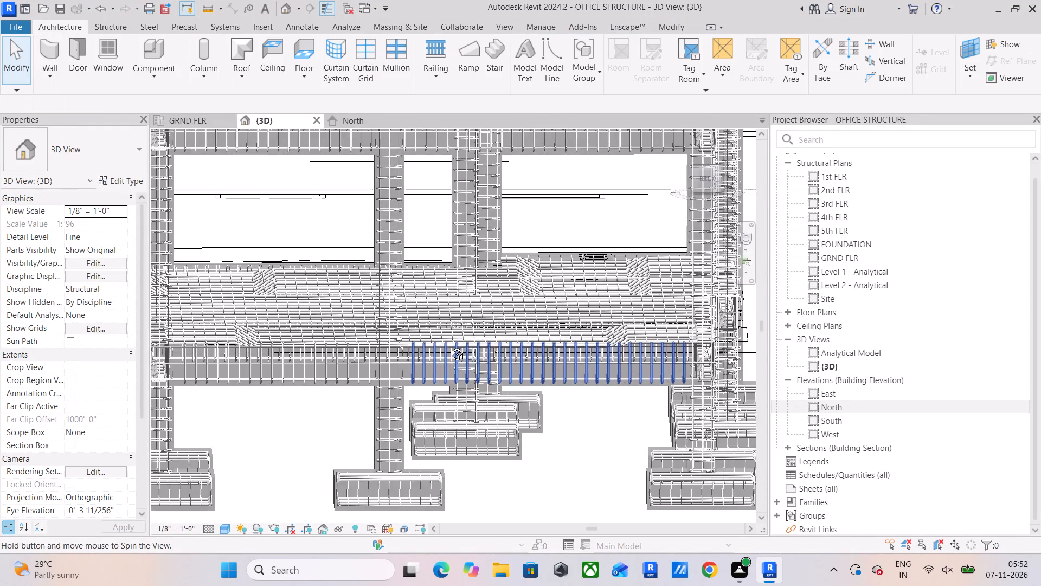
pyautogui.keyDown('shift'); pyautogui.moveTo(449, 346); pyautogui.dragTo(436, 362, button='middle'); pyautogui.keyUp('shift')
pyautogui.scroll(8, 391, 330)
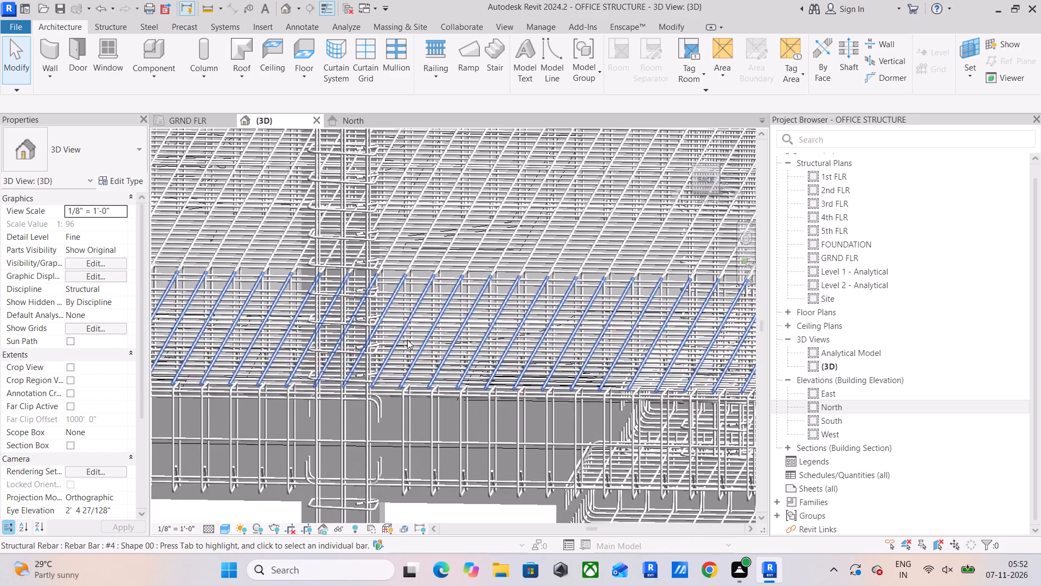
pyautogui.moveTo(433, 352); pyautogui.dragTo(366, 382, button='middle')
pyautogui.moveTo(393, 379); pyautogui.dragTo(264, 406, button='middle')
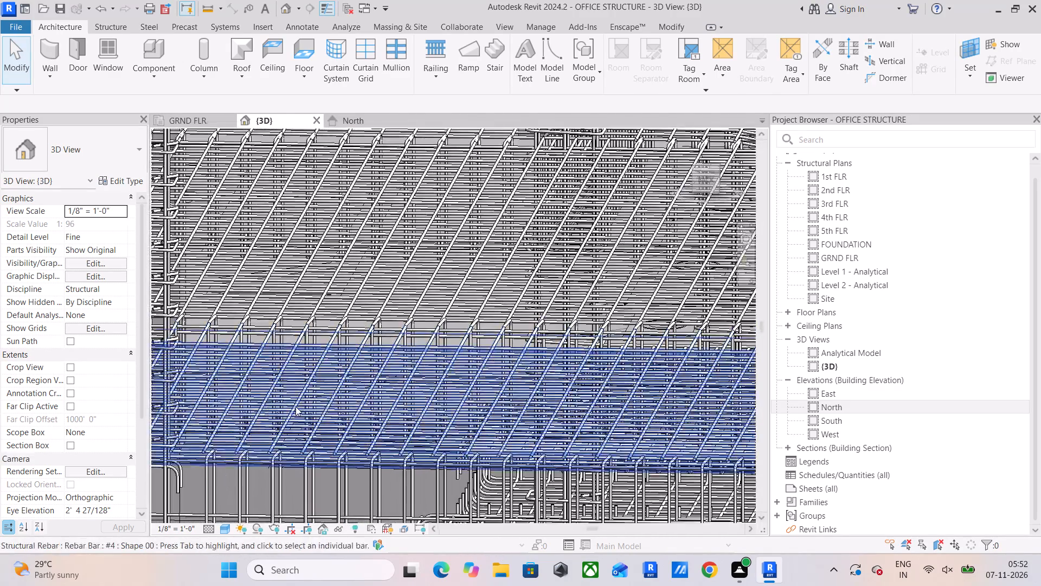
pyautogui.moveTo(532, 437); pyautogui.dragTo(256, 359, button='middle')
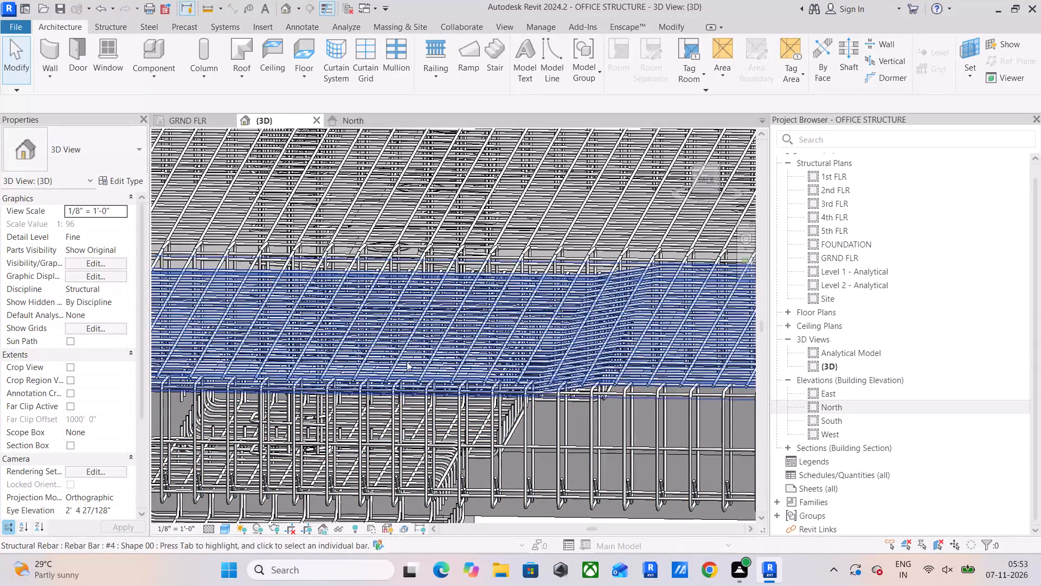
pyautogui.scroll(-5, 400, 366)
pyautogui.moveTo(397, 393); pyautogui.dragTo(598, 400, button='middle')
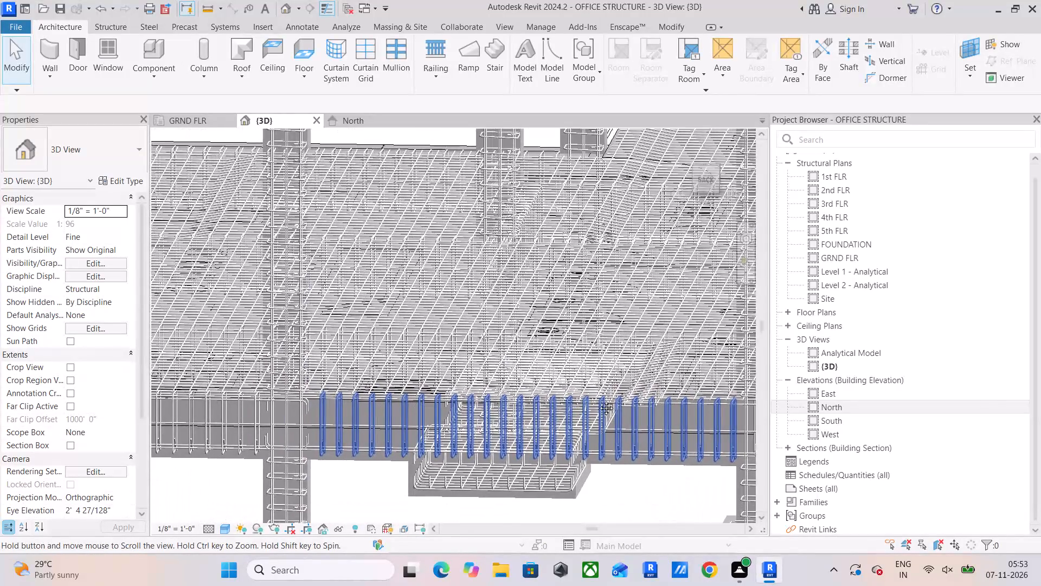
pyautogui.moveTo(598, 400); pyautogui.dragTo(607, 397, button='middle')
pyautogui.scroll(5, 393, 364)
pyautogui.scroll(4, 444, 375)
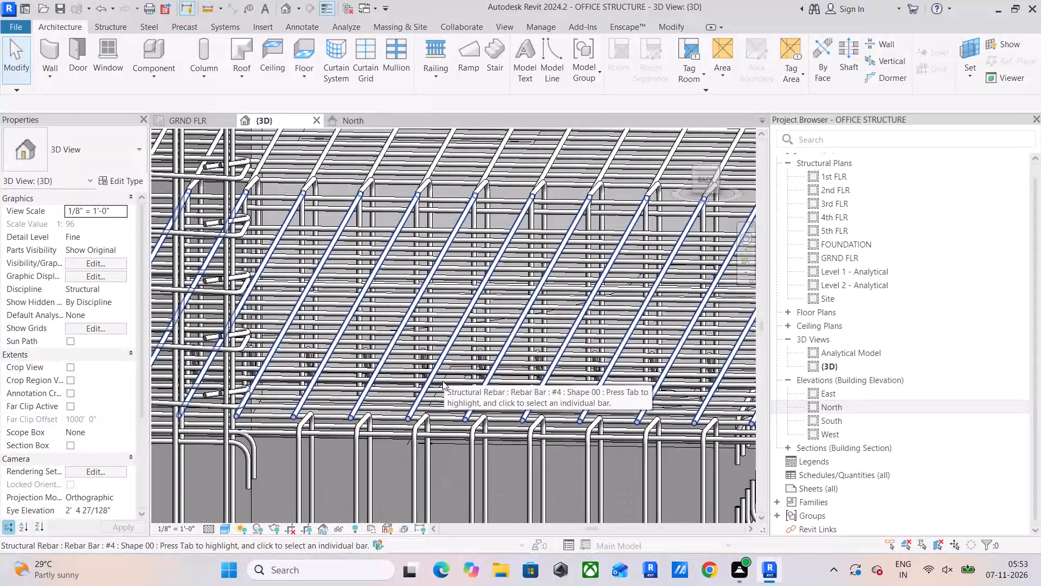
pyautogui.scroll(-5, 442, 381)
pyautogui.moveTo(442, 381); pyautogui.dragTo(716, 381, button='middle')
pyautogui.moveTo(449, 373); pyautogui.dragTo(519, 386, button='middle')
pyautogui.scroll(3, 344, 405)
pyautogui.moveTo(344, 405); pyautogui.dragTo(479, 354, button='middle')
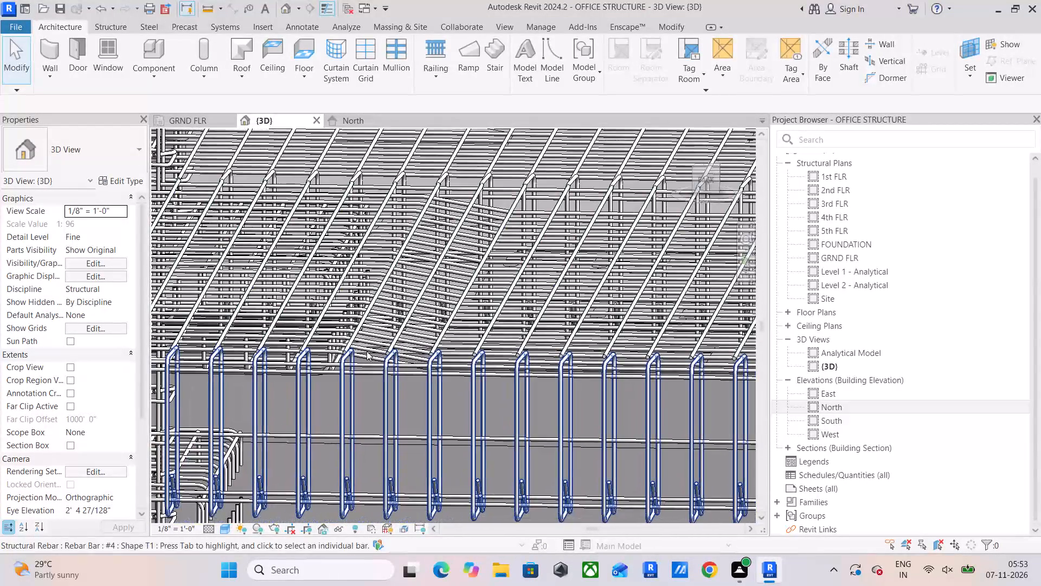
pyautogui.scroll(-10, 367, 351)
pyautogui.moveTo(357, 364); pyautogui.dragTo(538, 446, button='middle')
pyautogui.scroll(8, 361, 417)
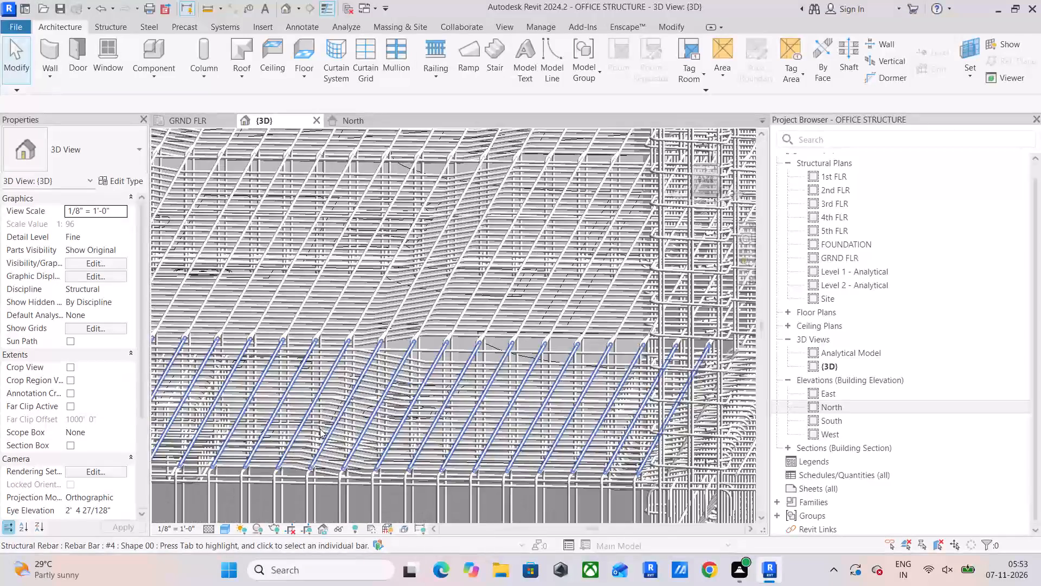
pyautogui.moveTo(320, 429); pyautogui.dragTo(363, 397, button='middle')
pyautogui.scroll(-2, 369, 404)
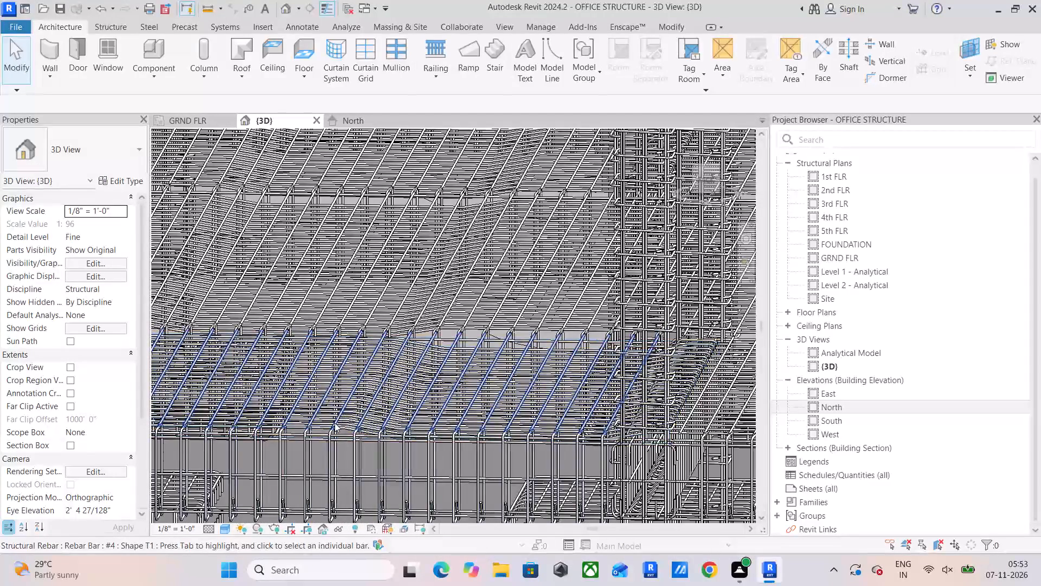
# Open the sketch of the adjoining narrower bay's cranked #4 bar set for editing in the North elevation.
pyautogui.click(339, 423)
pyautogui.scroll(-3, 339, 423)
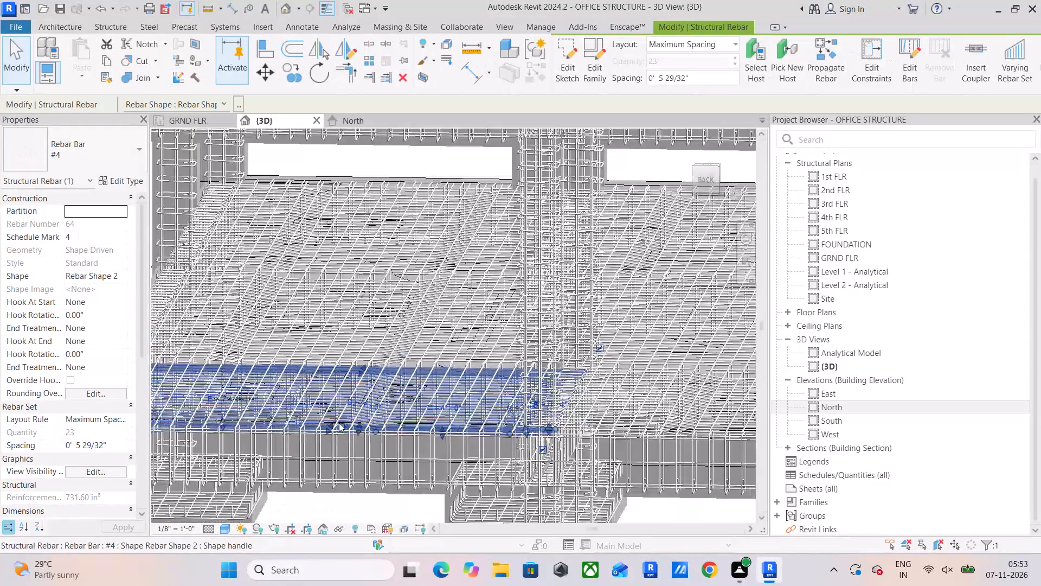
pyautogui.scroll(-3, 443, 397)
pyautogui.moveTo(440, 401); pyautogui.dragTo(535, 396, button='middle')
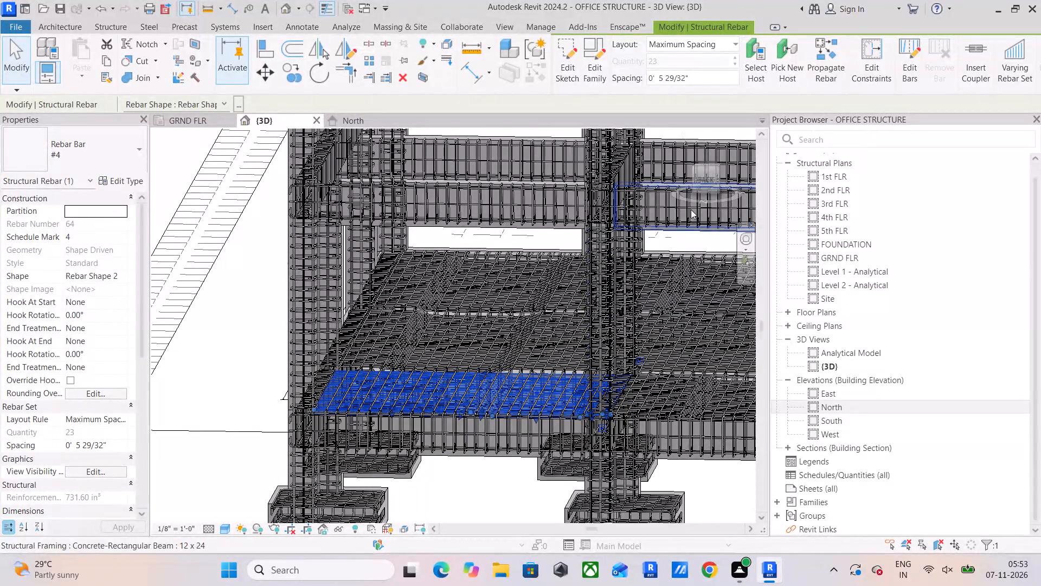
pyautogui.click(354, 125)
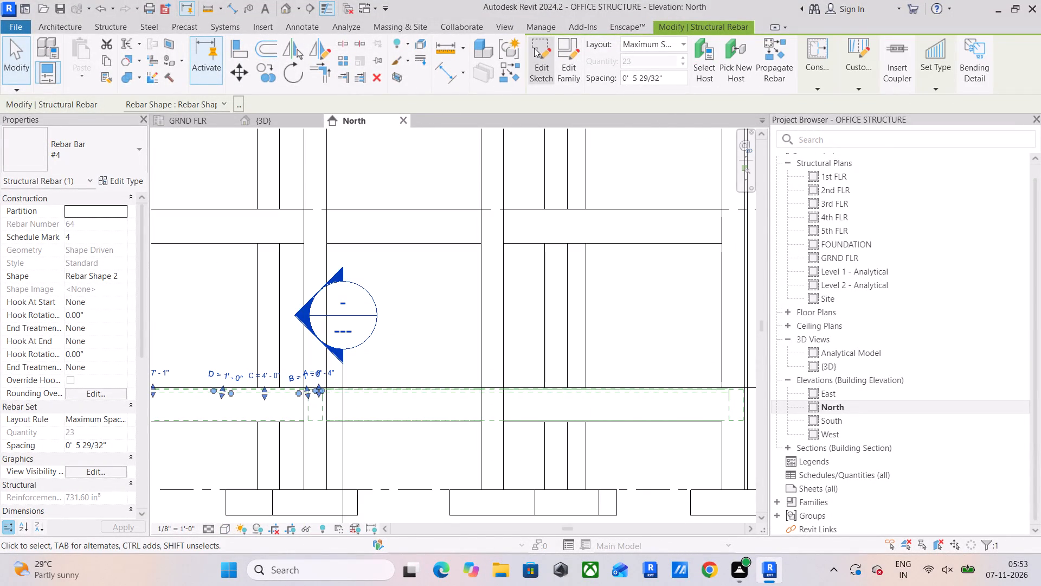
pyautogui.click(534, 48)
pyautogui.moveTo(362, 326); pyautogui.dragTo(613, 259, button='middle')
pyautogui.scroll(4, 464, 315)
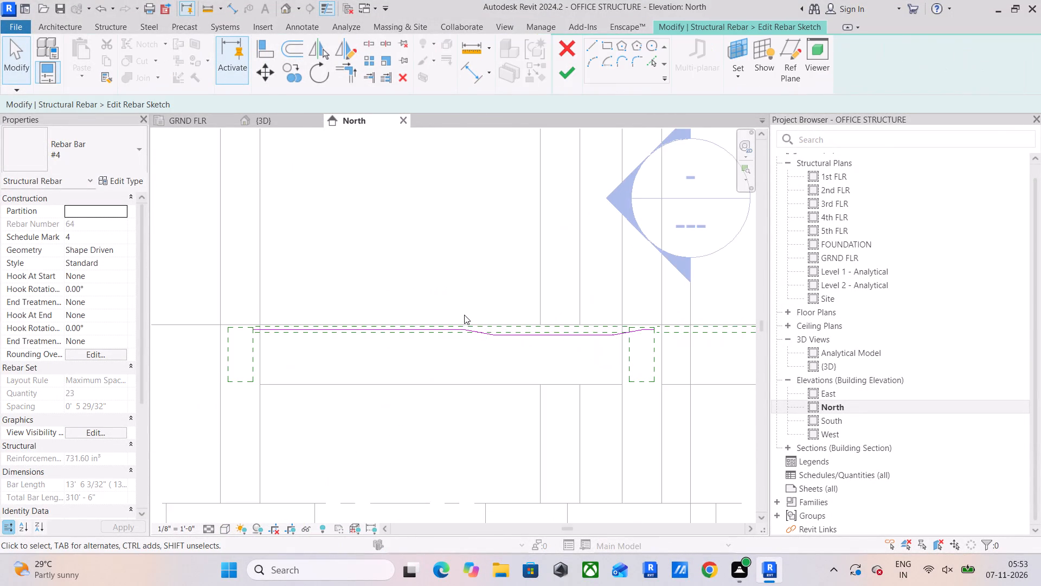
pyautogui.scroll(4, 504, 353)
pyautogui.middleClick(550, 361)
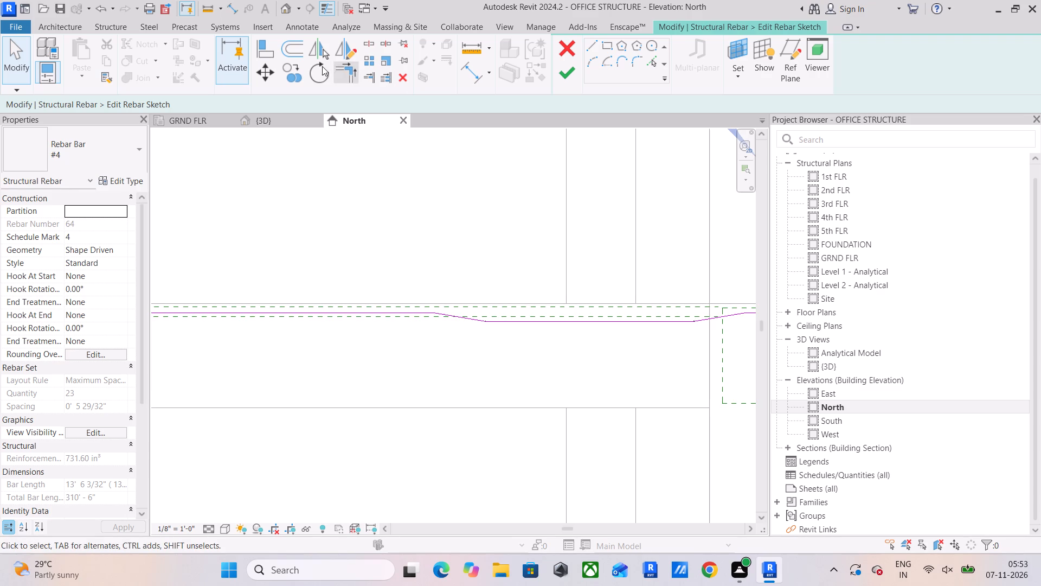
# Draw a vertical reference line about 1'-5" long downward from the midpoint of the slab's bottom cover line.
pyautogui.click(593, 44)
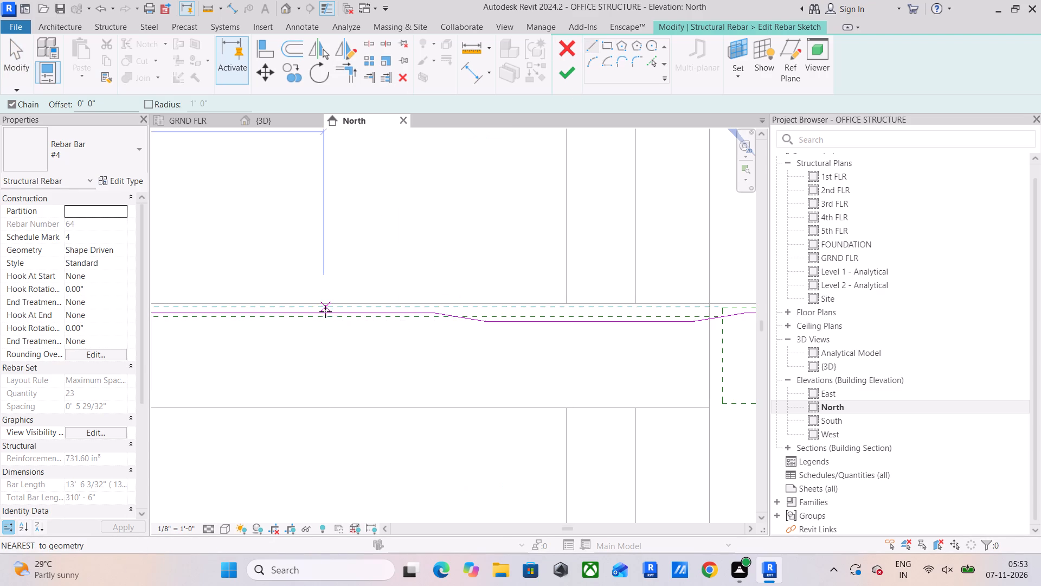
pyautogui.click(389, 314)
pyautogui.click(397, 388)
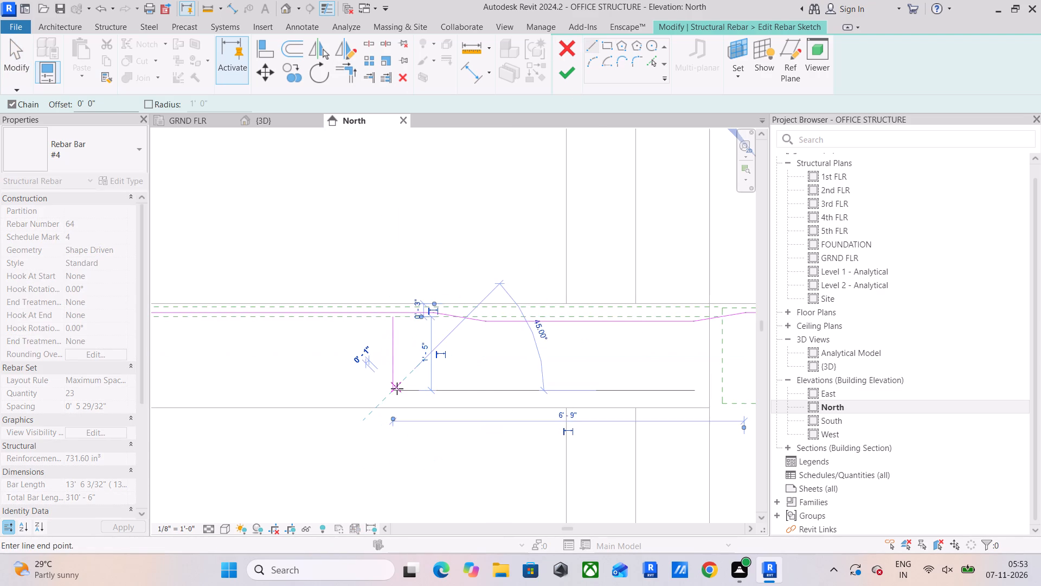
pyautogui.press('Escape')
pyautogui.press('Escape')
# Move the 4'-0" lowered segment horizontally so its midpoint sits on the vertical reference line.
pyautogui.click(578, 314)
pyautogui.click(578, 317)
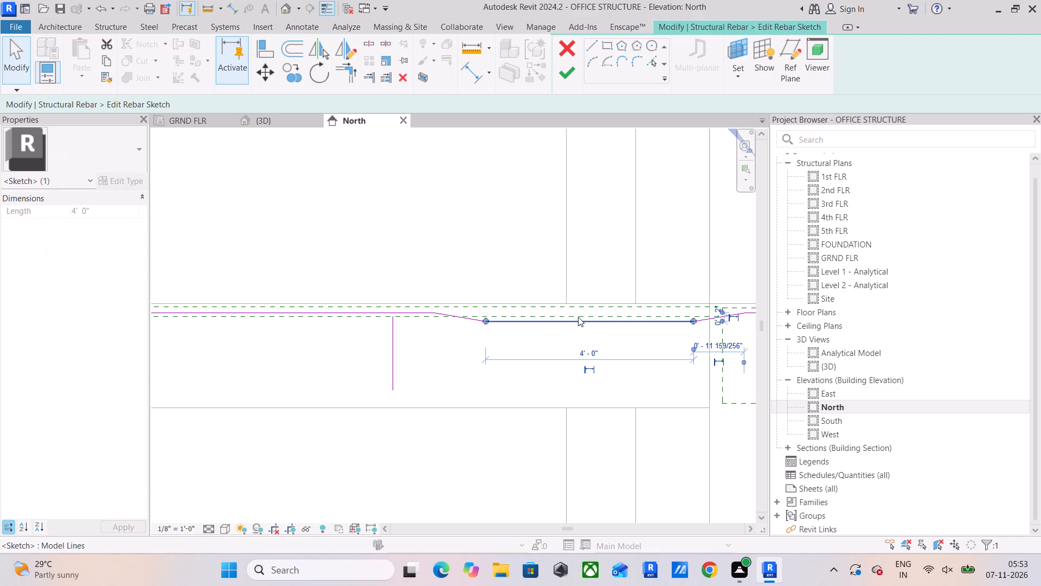
pyautogui.click(269, 74)
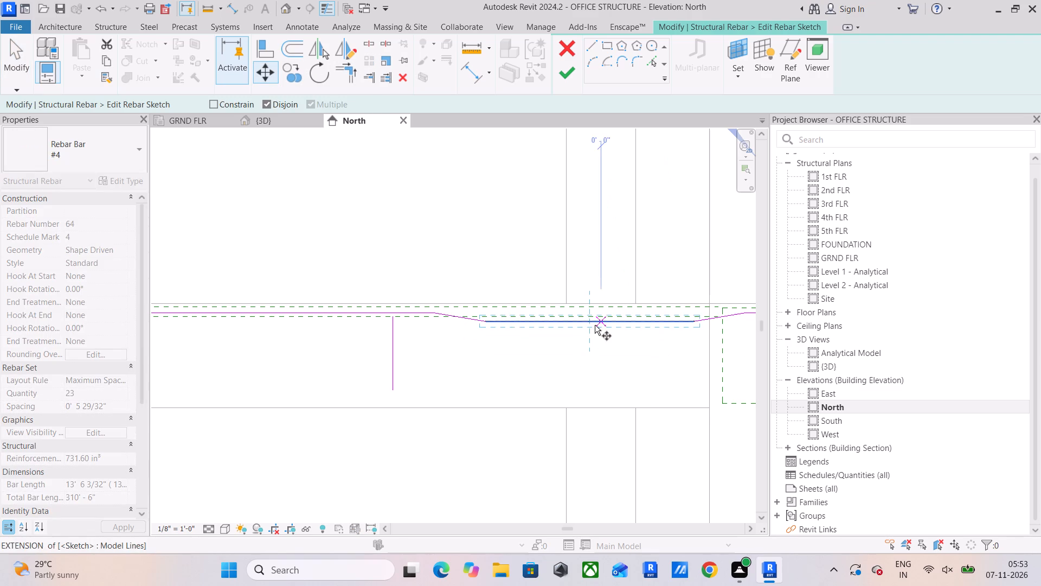
pyautogui.moveTo(594, 324); pyautogui.dragTo(571, 324)
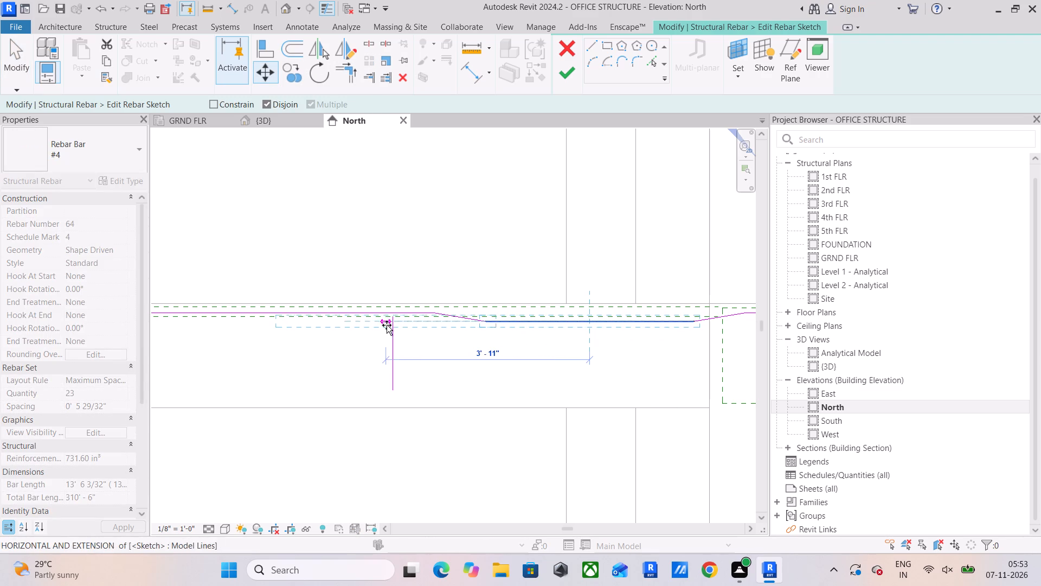
pyautogui.click(389, 325)
pyautogui.press('Escape')
pyautogui.press('Escape')
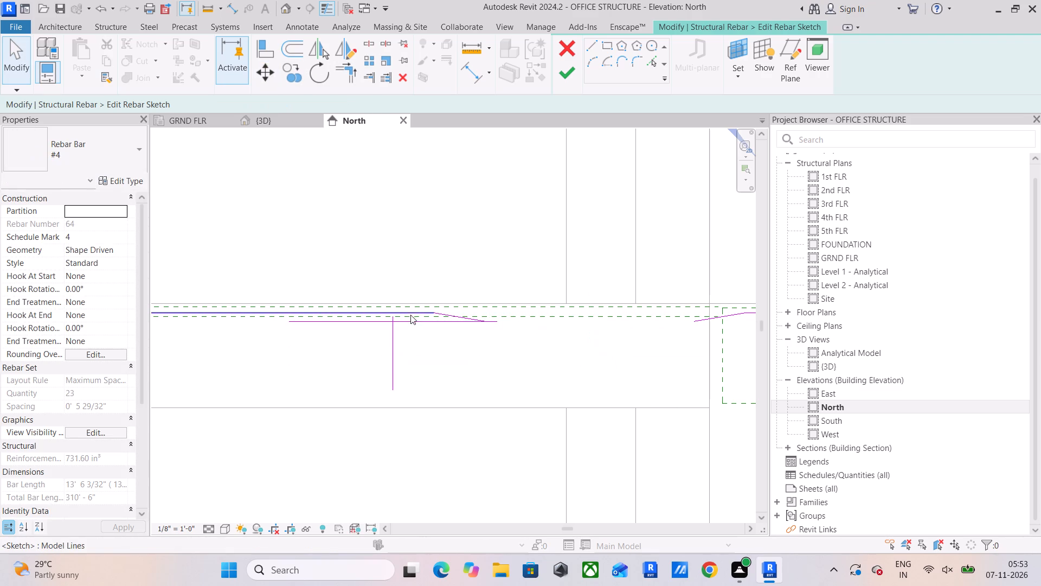
pyautogui.scroll(-4, 446, 316)
pyautogui.moveTo(446, 319); pyautogui.dragTo(446, 333, button='middle')
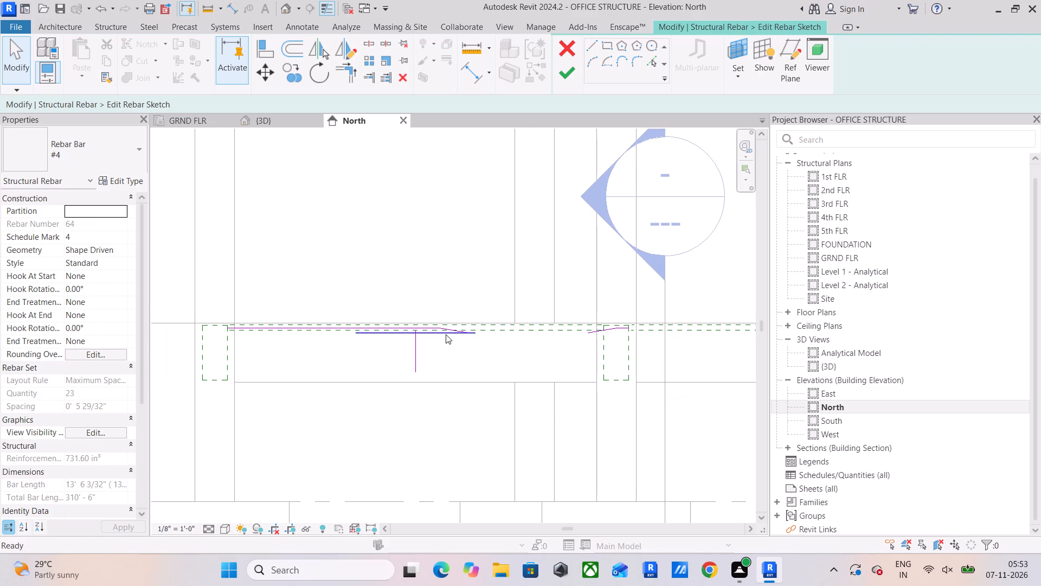
pyautogui.scroll(3, 381, 339)
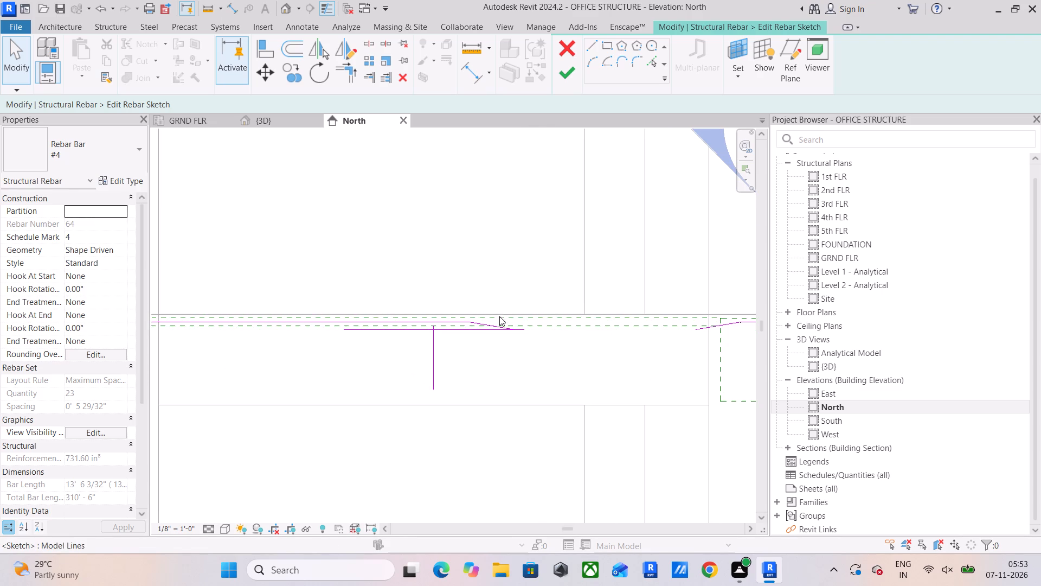
# Move the two sloped crank segments onto the two ends of the 4'-0" lowered segment.
pyautogui.scroll(4, 491, 324)
pyautogui.click(483, 321)
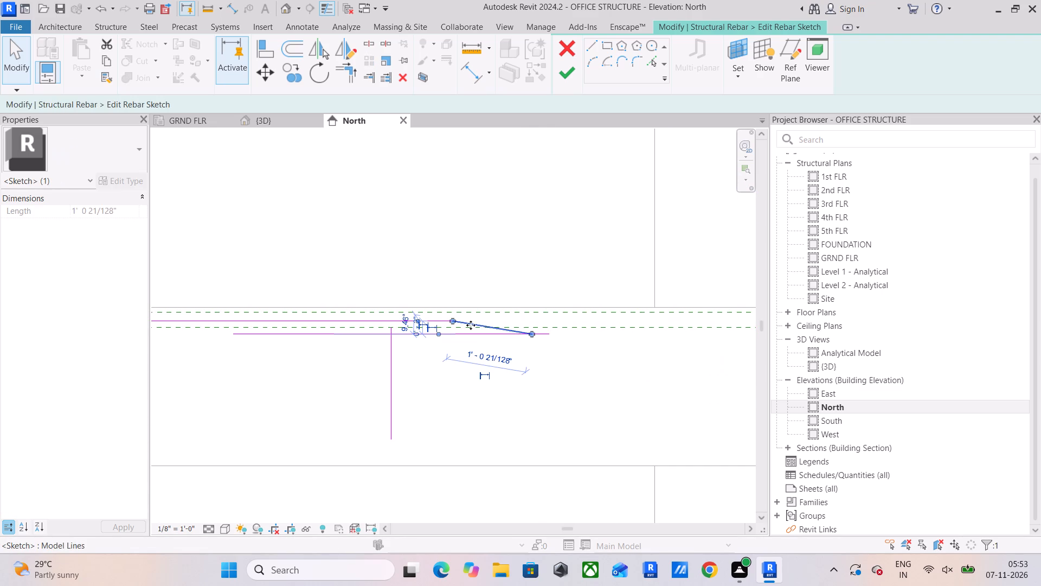
pyautogui.click(265, 79)
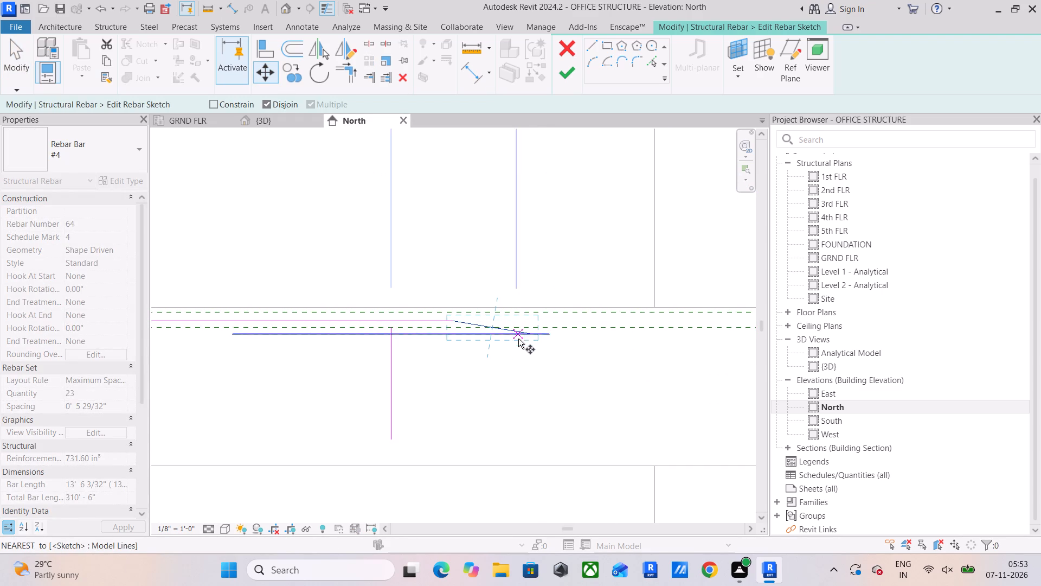
pyautogui.click(530, 333)
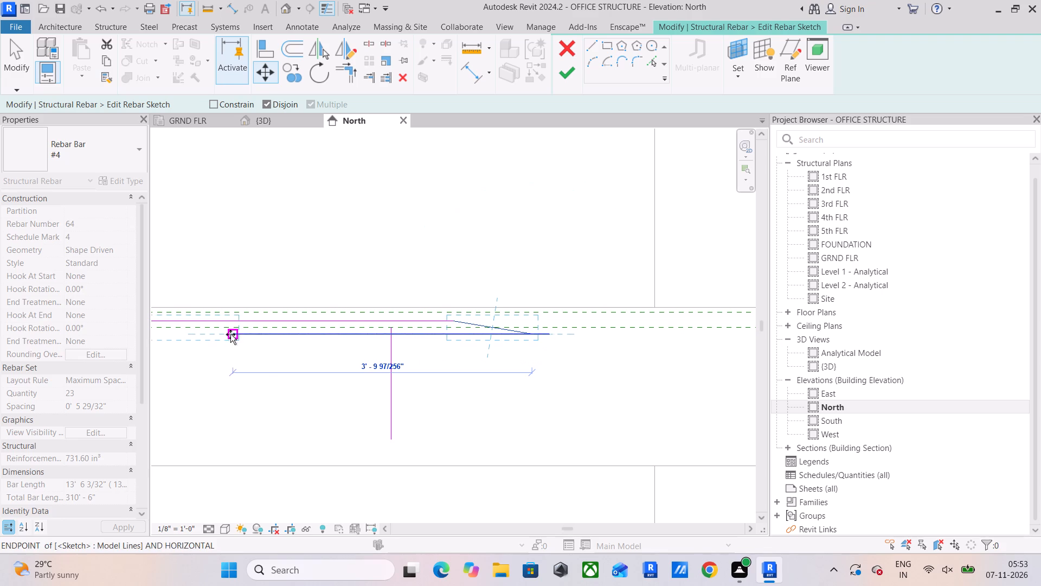
pyautogui.click(232, 334)
pyautogui.moveTo(630, 309); pyautogui.dragTo(592, 322, button='middle')
pyautogui.scroll(-2, 589, 324)
pyautogui.moveTo(576, 337); pyautogui.dragTo(381, 339, button='middle')
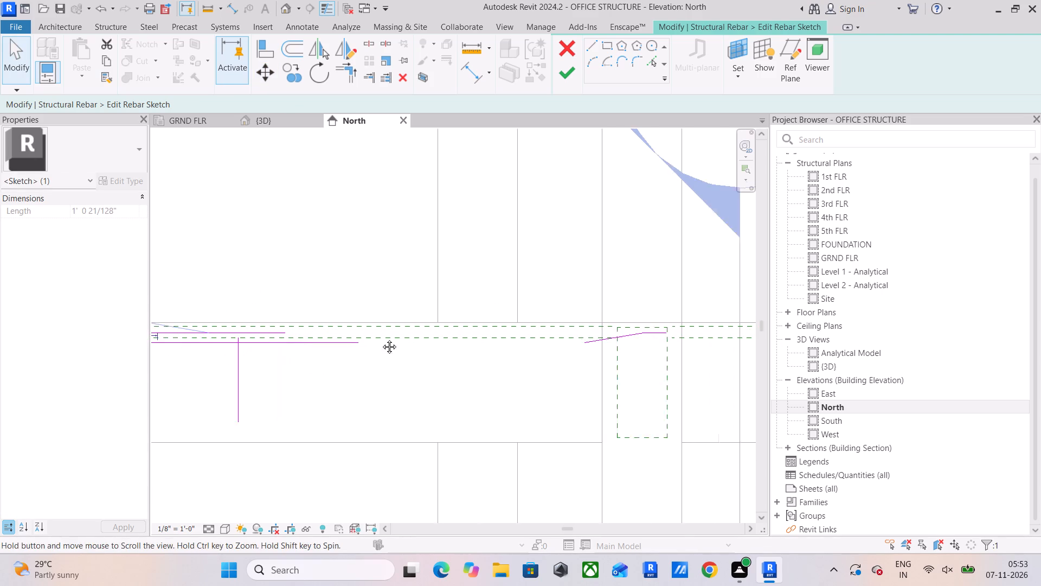
pyautogui.moveTo(381, 339); pyautogui.dragTo(375, 339, button='middle')
pyautogui.click(588, 339)
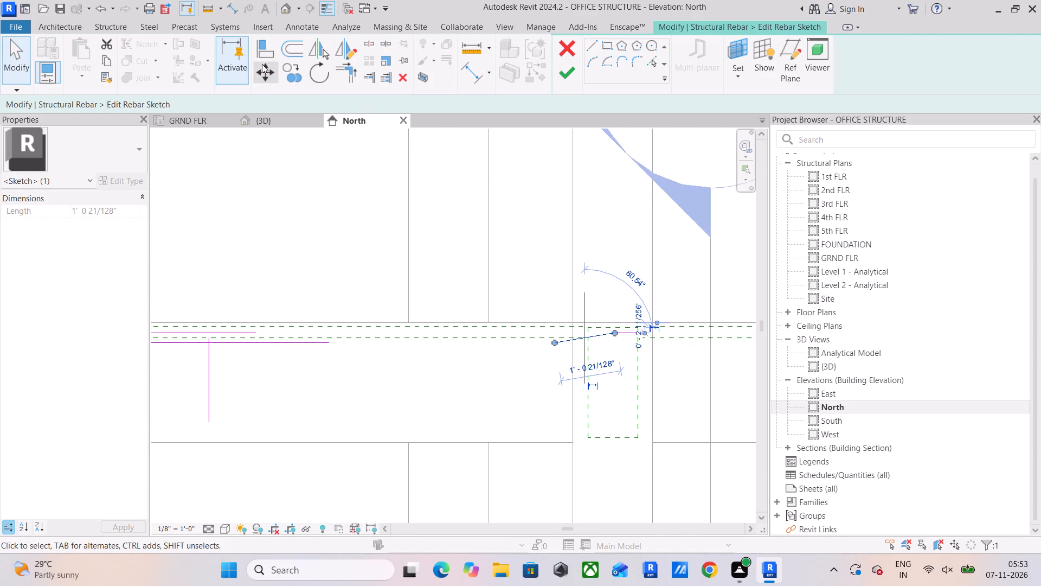
pyautogui.click(261, 69)
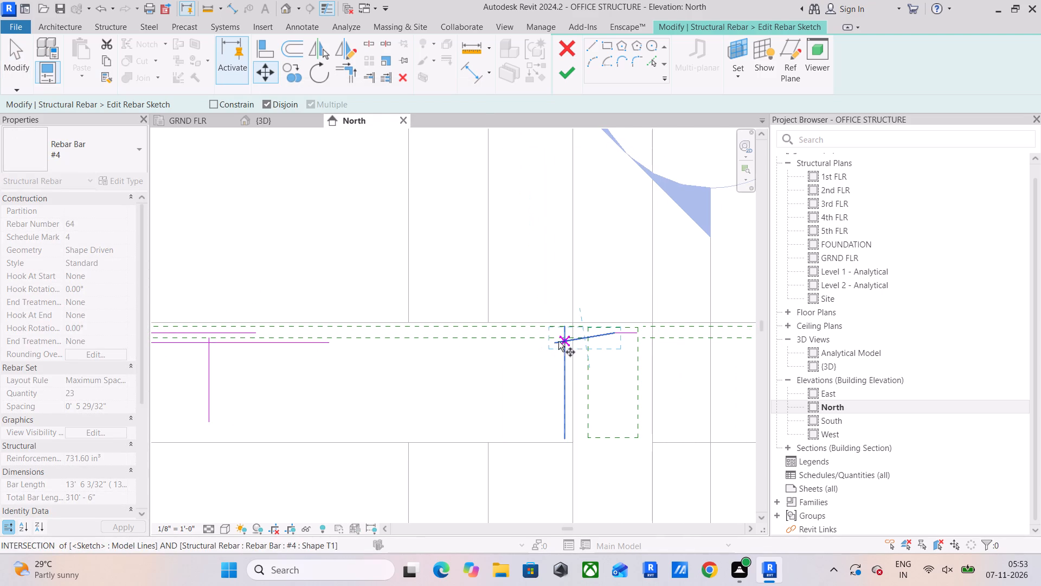
pyautogui.click(558, 341)
pyautogui.click(331, 343)
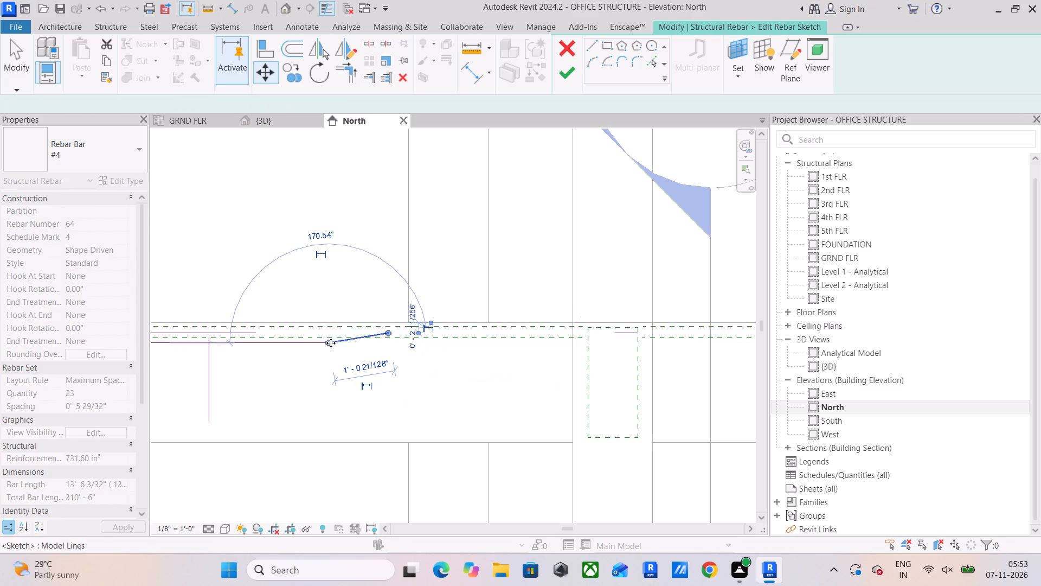
pyautogui.press('Escape')
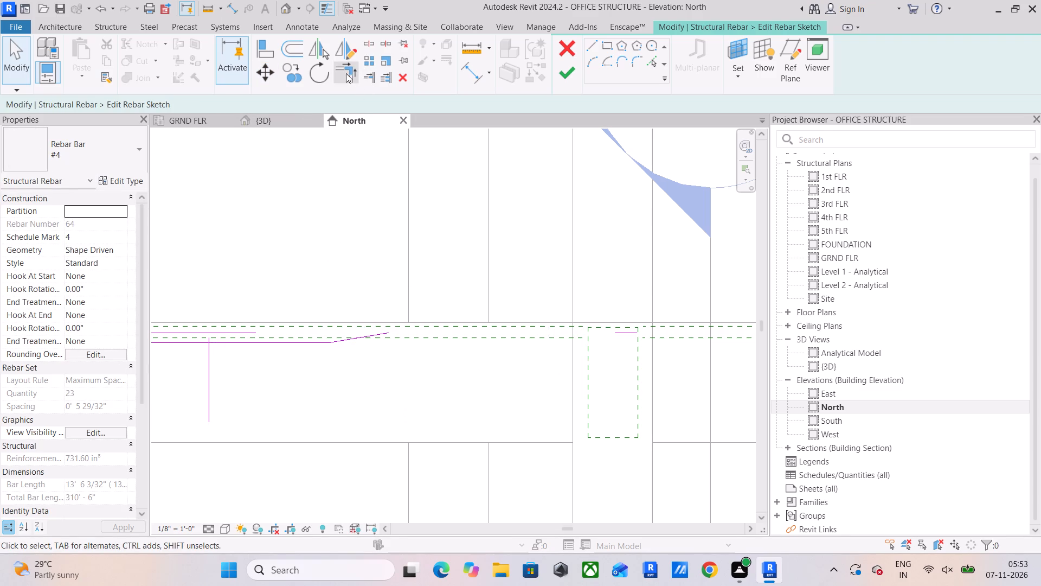
# Trim/extend the two upper straight segments to form corners with the sloped segments on either side of the lowered part.
pyautogui.click(346, 73)
pyautogui.click(381, 334)
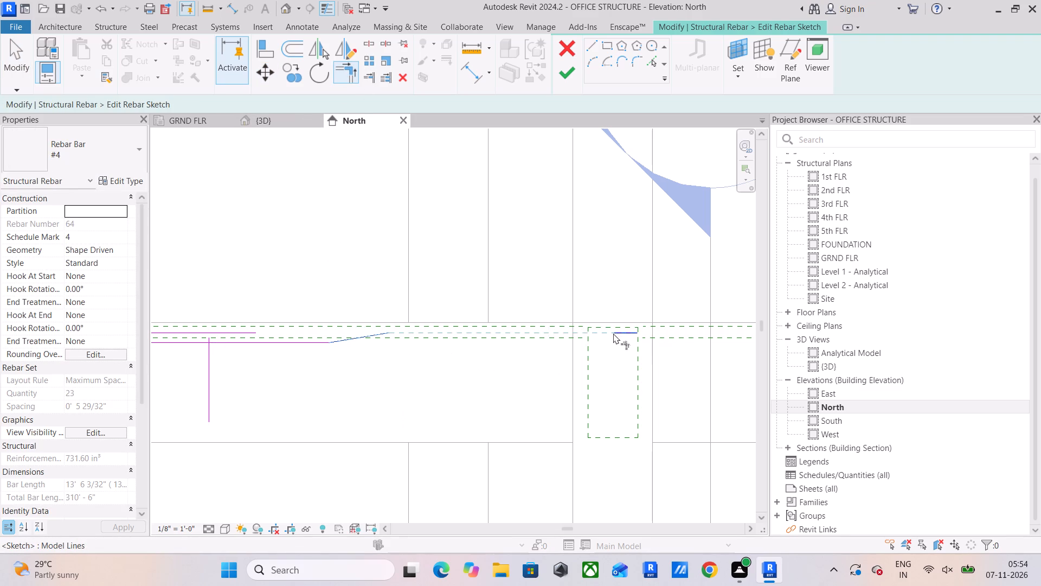
pyautogui.click(613, 333)
pyautogui.scroll(-4, 611, 341)
pyautogui.moveTo(554, 360); pyautogui.dragTo(705, 371, button='middle')
pyautogui.scroll(3, 398, 371)
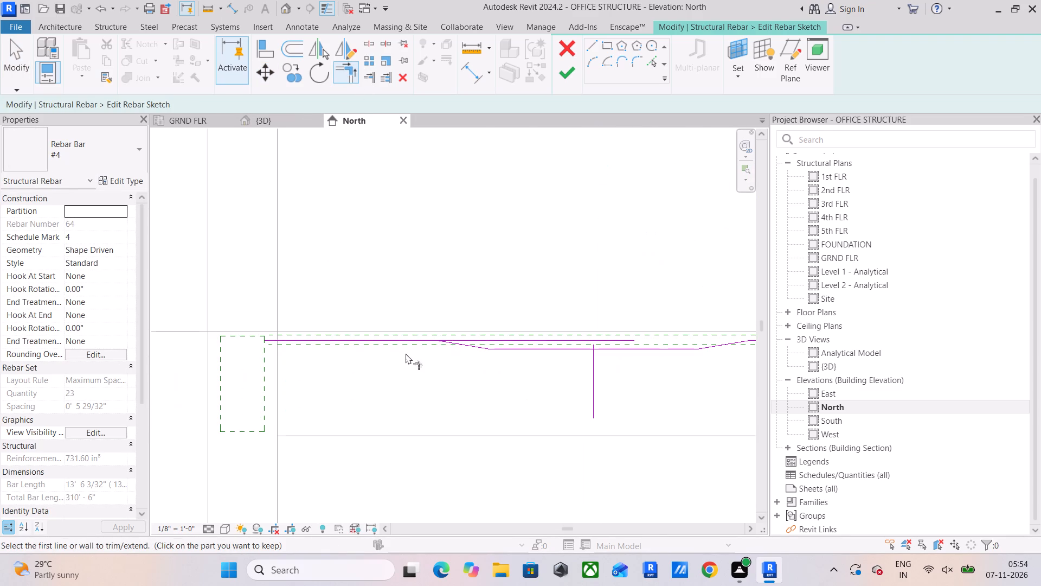
pyautogui.click(408, 339)
pyautogui.click(445, 346)
pyautogui.scroll(-2, 453, 356)
pyautogui.moveTo(455, 360); pyautogui.dragTo(417, 377, button='middle')
pyautogui.press('Escape')
pyautogui.press('Escape')
pyautogui.press('Escape')
# Delete the vertical reference line and finish the narrower bay's rebar sketch.
pyautogui.click(519, 397)
pyautogui.press('Delete')
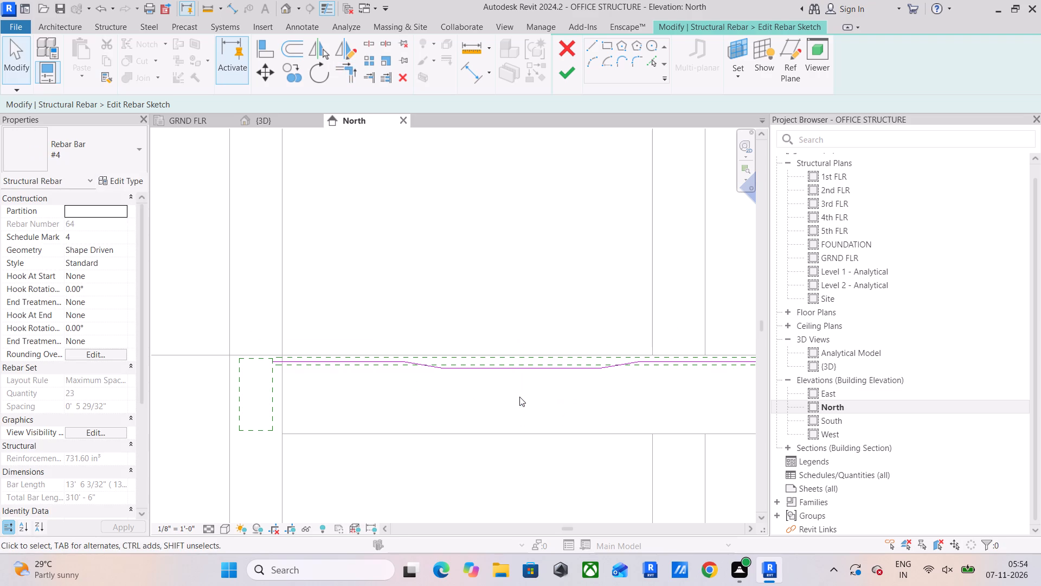
pyautogui.moveTo(519, 397); pyautogui.dragTo(408, 418, button='middle')
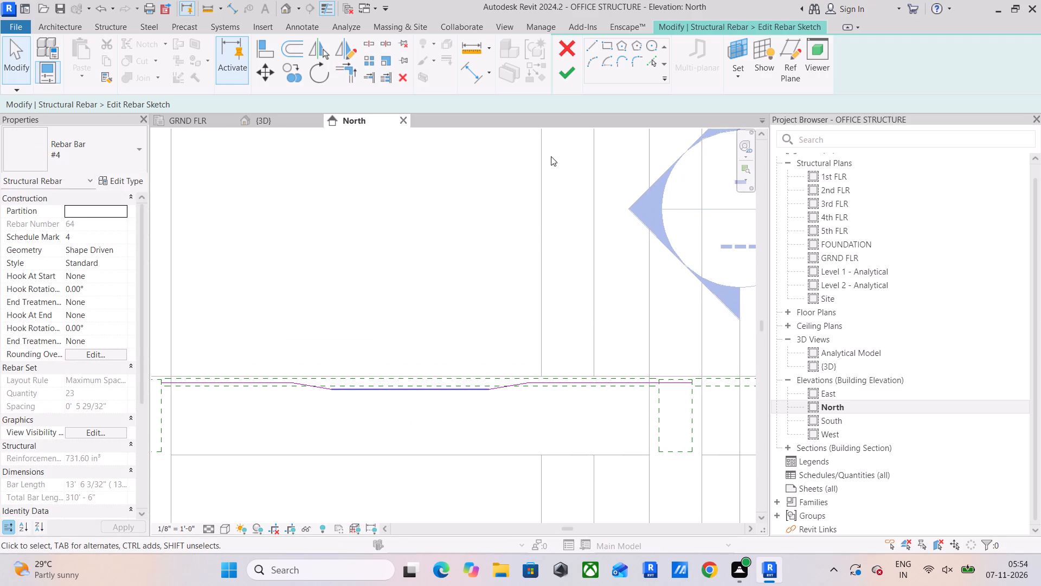
pyautogui.click(566, 72)
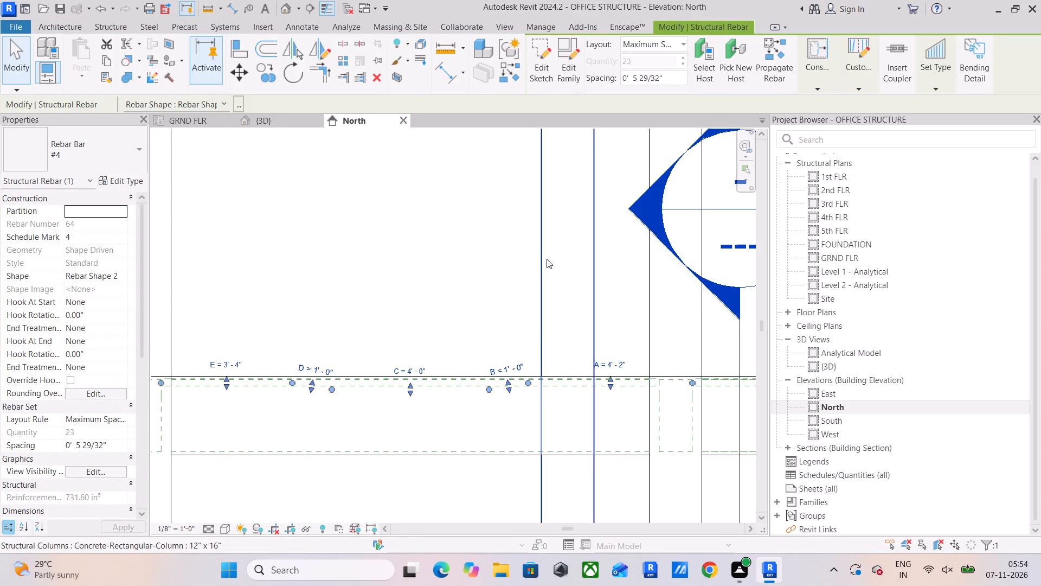
# Examine the reshaped cranked bar set and the slab bars around it in the 3D view.
pyautogui.click(271, 125)
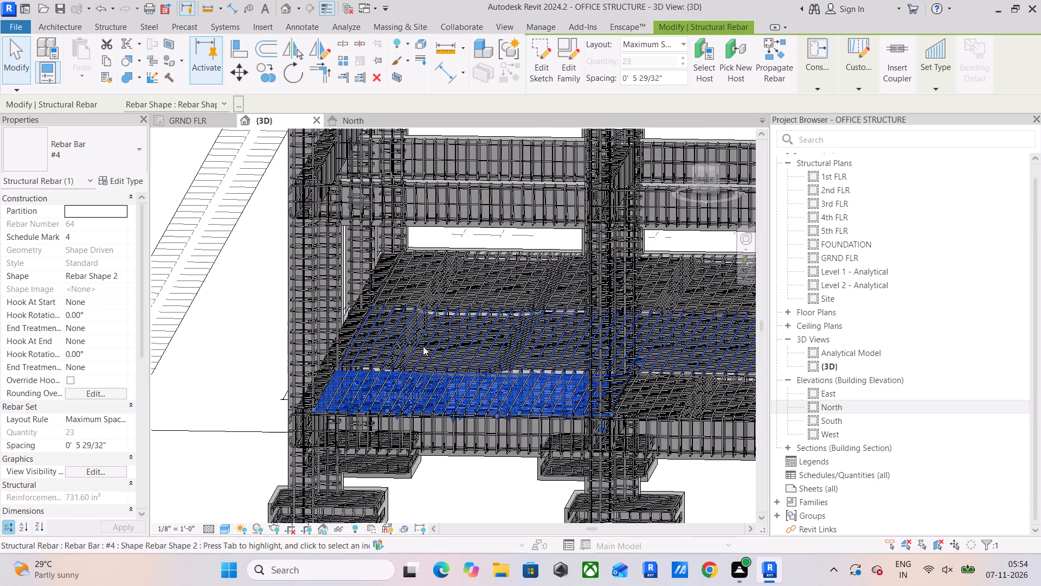
pyautogui.moveTo(423, 346); pyautogui.dragTo(480, 228, button='middle')
pyautogui.scroll(4, 509, 328)
pyautogui.scroll(4, 528, 286)
pyautogui.click(519, 475)
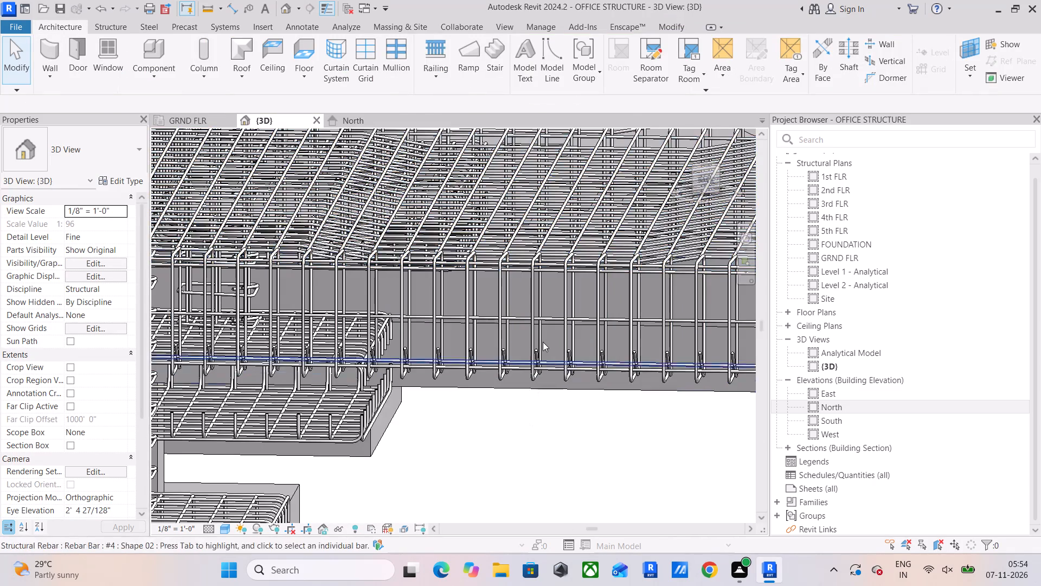
pyautogui.scroll(-1, 544, 340)
pyautogui.moveTo(544, 340); pyautogui.dragTo(524, 422, button='middle')
pyautogui.moveTo(531, 462); pyautogui.dragTo(569, 534, button='middle')
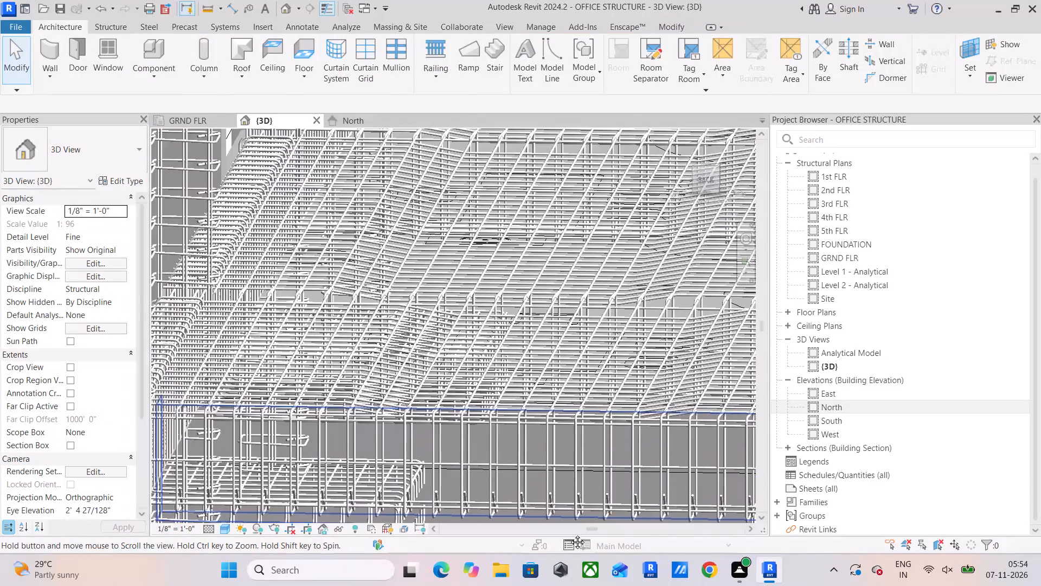
pyautogui.moveTo(569, 534); pyautogui.dragTo(570, 535, button='middle')
# Open the sketch of the middle strip's long cranked #4 bar set for editing in the North elevation.
pyautogui.click(354, 303)
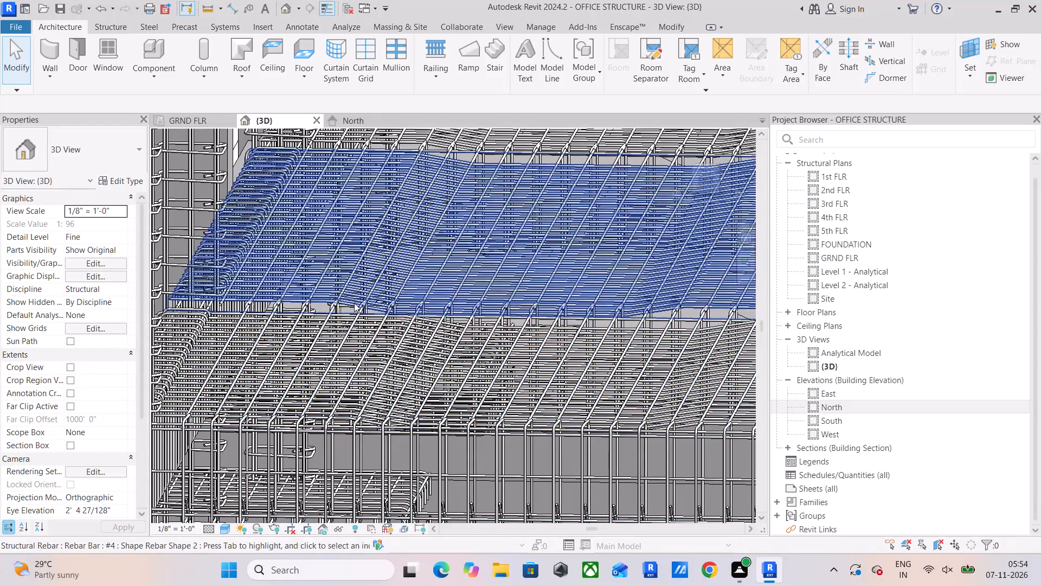
pyautogui.scroll(-4, 564, 296)
pyautogui.moveTo(571, 299); pyautogui.dragTo(350, 329, button='middle')
pyautogui.scroll(-2, 351, 328)
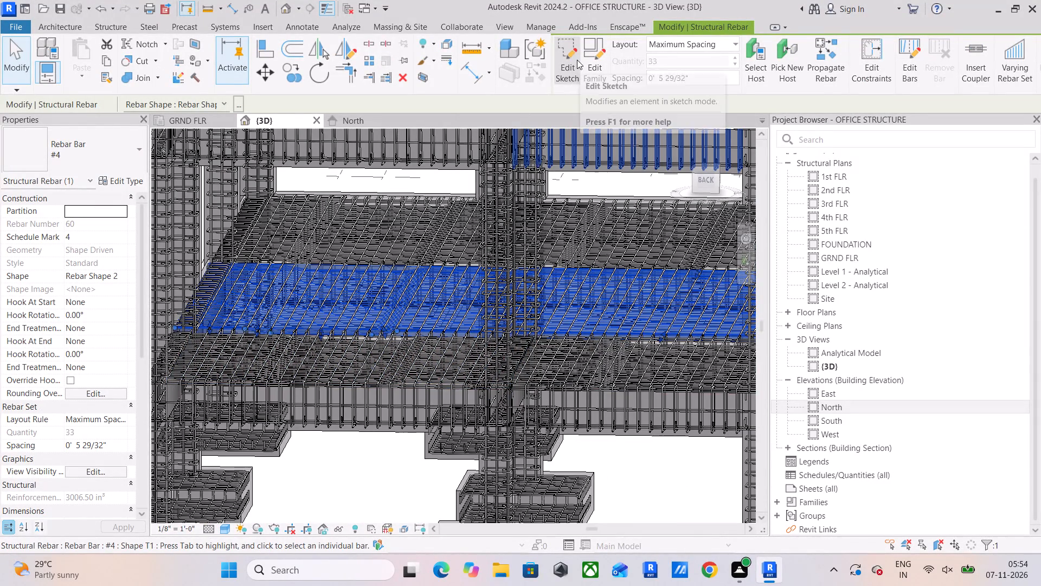
pyautogui.click(576, 59)
pyautogui.click(355, 119)
# Draw a vertical reference line about 11" long downward from the midpoint of the slab's top cover line.
pyautogui.scroll(-5, 400, 289)
pyautogui.moveTo(444, 339); pyautogui.dragTo(350, 339, button='middle')
pyautogui.scroll(-4, 376, 339)
pyautogui.moveTo(408, 345); pyautogui.dragTo(391, 357, button='middle')
pyautogui.scroll(3, 312, 368)
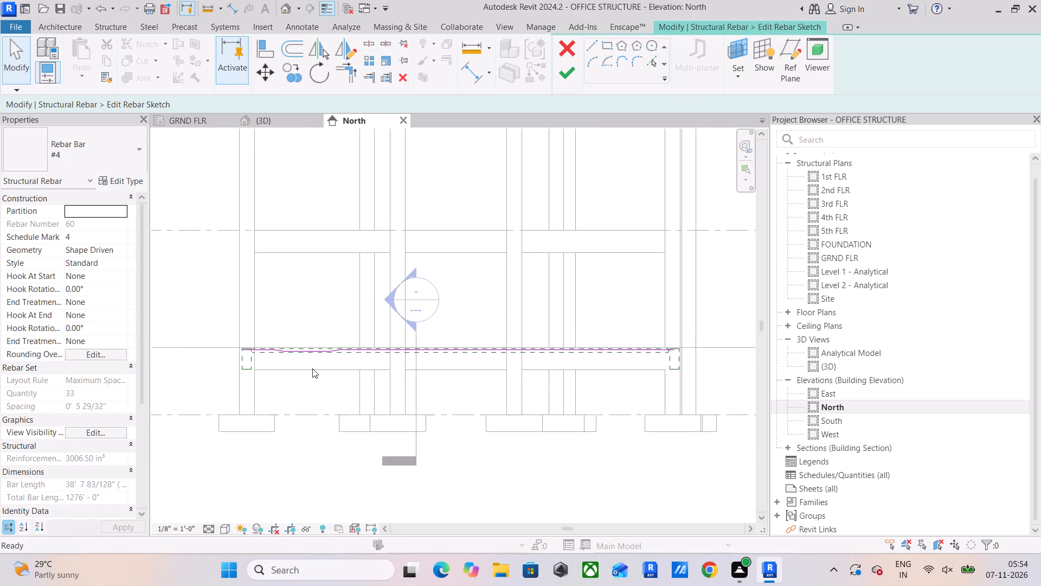
pyautogui.scroll(2, 312, 368)
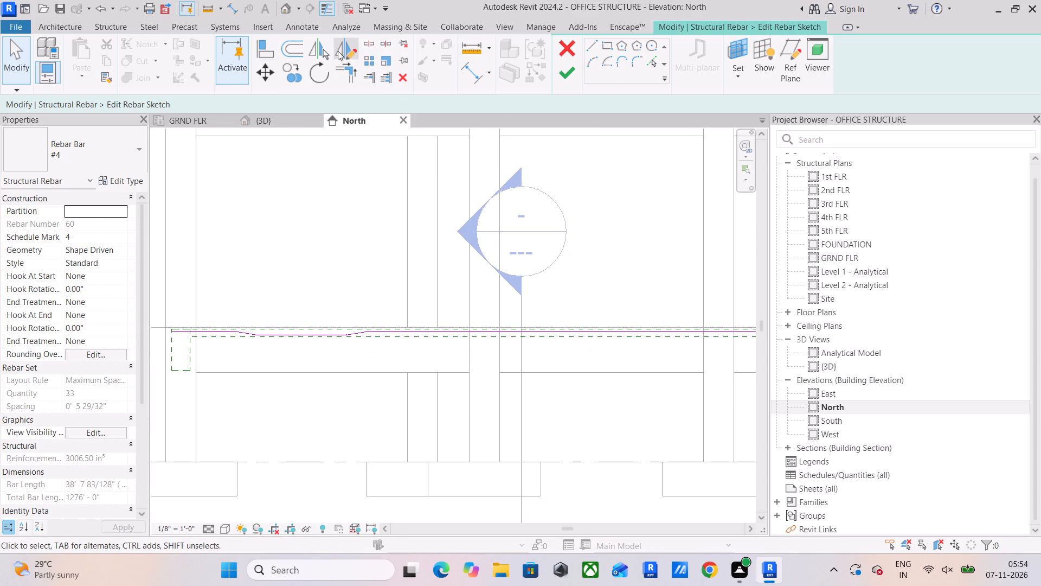
pyautogui.click(594, 40)
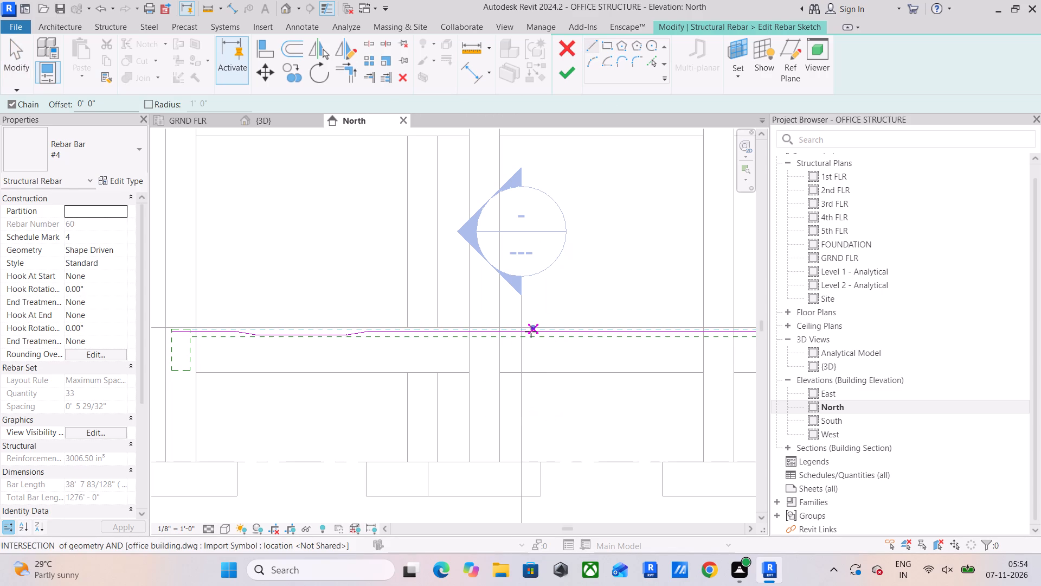
pyautogui.moveTo(613, 328); pyautogui.dragTo(411, 315, button='middle')
pyautogui.click(411, 315)
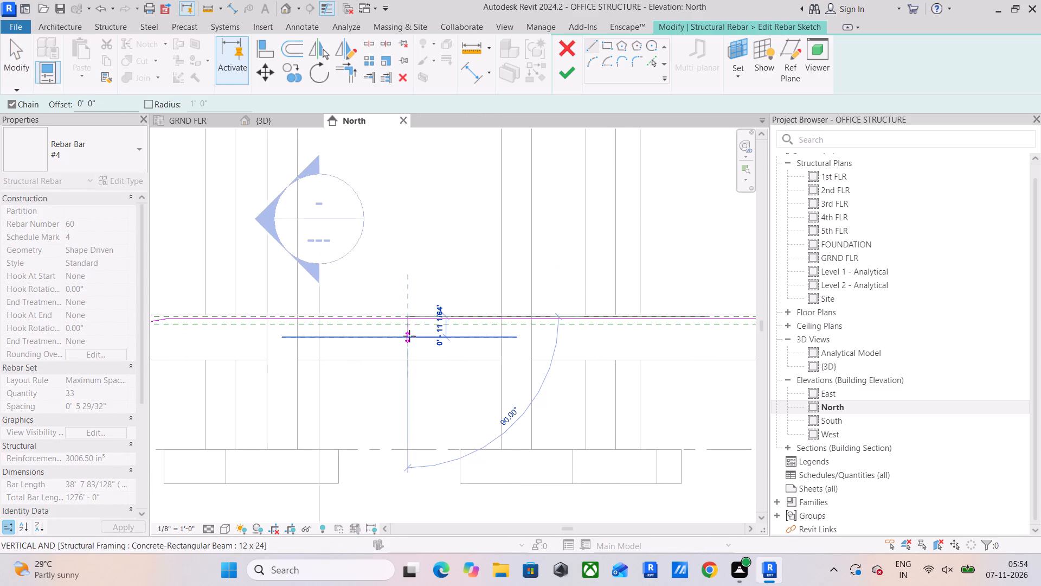
pyautogui.click(409, 336)
pyautogui.press('Escape')
pyautogui.press('Escape')
# Move the 4'-0" lowered segment horizontally so its midpoint sits on the vertical reference line.
pyautogui.scroll(-5, 457, 336)
pyautogui.moveTo(458, 340); pyautogui.dragTo(447, 355, button='middle')
pyautogui.scroll(5, 279, 367)
pyautogui.press('Escape')
pyautogui.press('Escape')
pyautogui.click(273, 326)
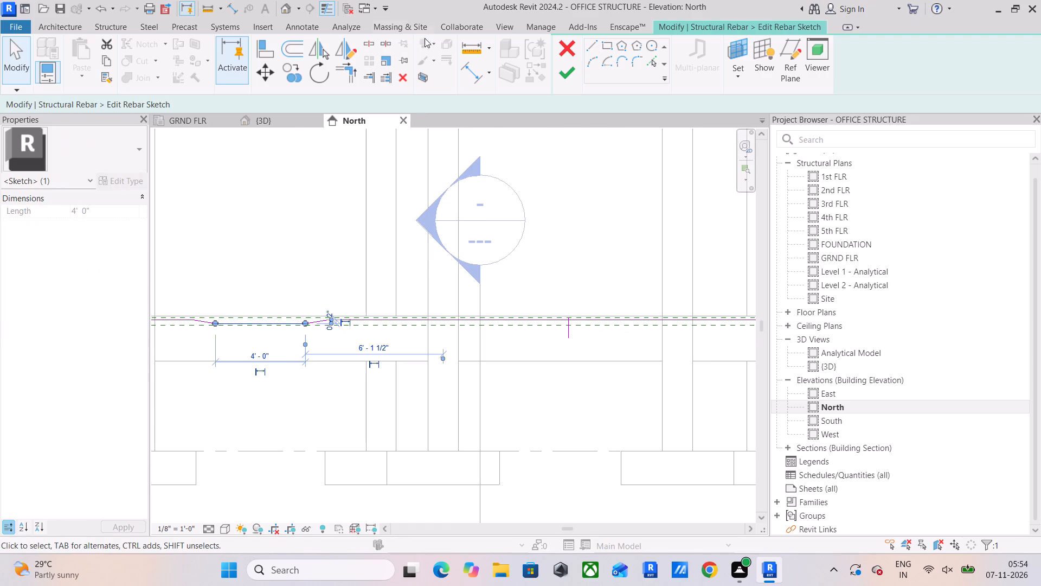
pyautogui.click(271, 73)
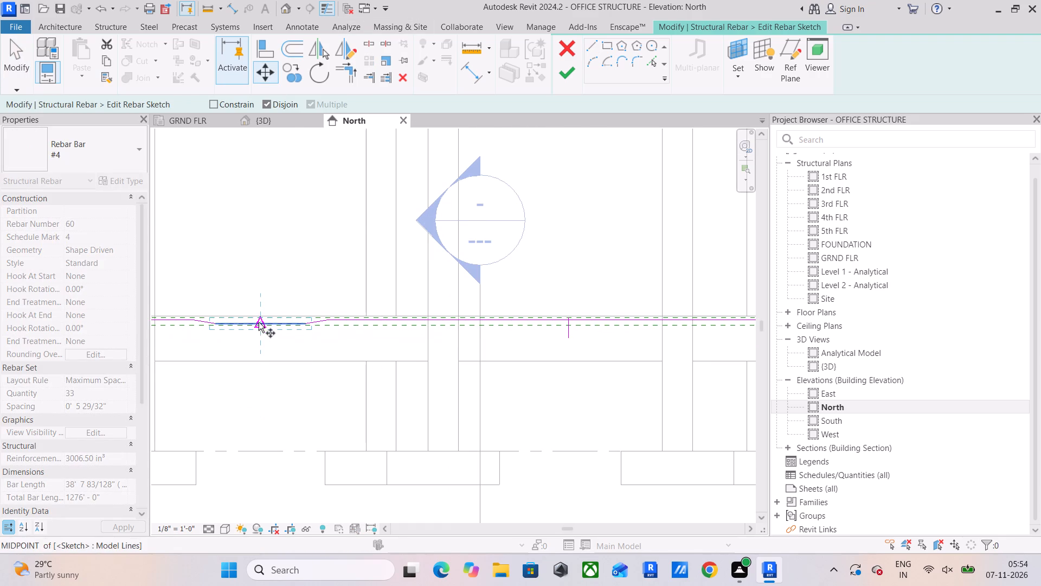
pyautogui.click(259, 322)
pyautogui.scroll(9, 551, 324)
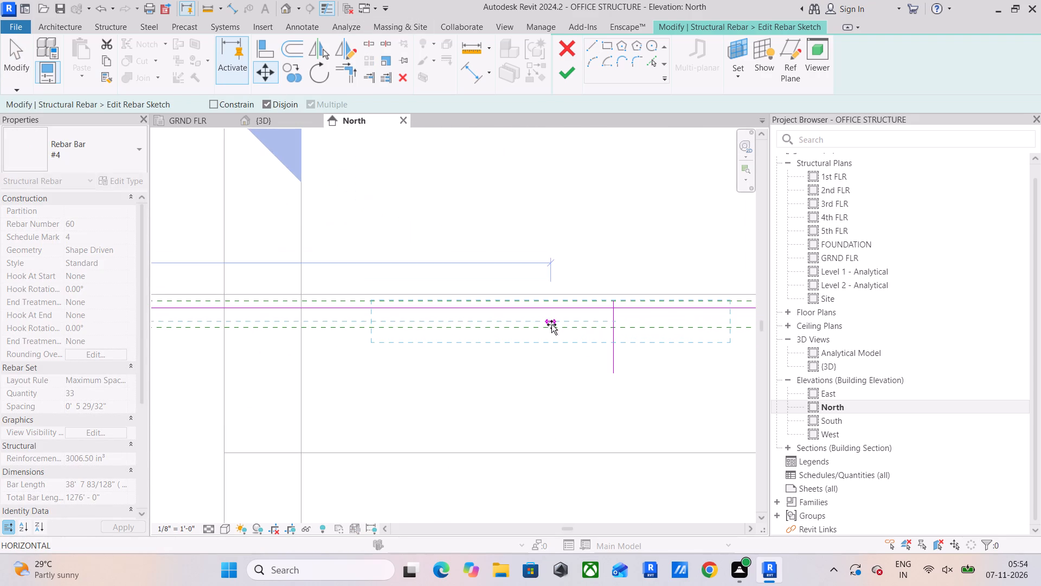
pyautogui.click(616, 321)
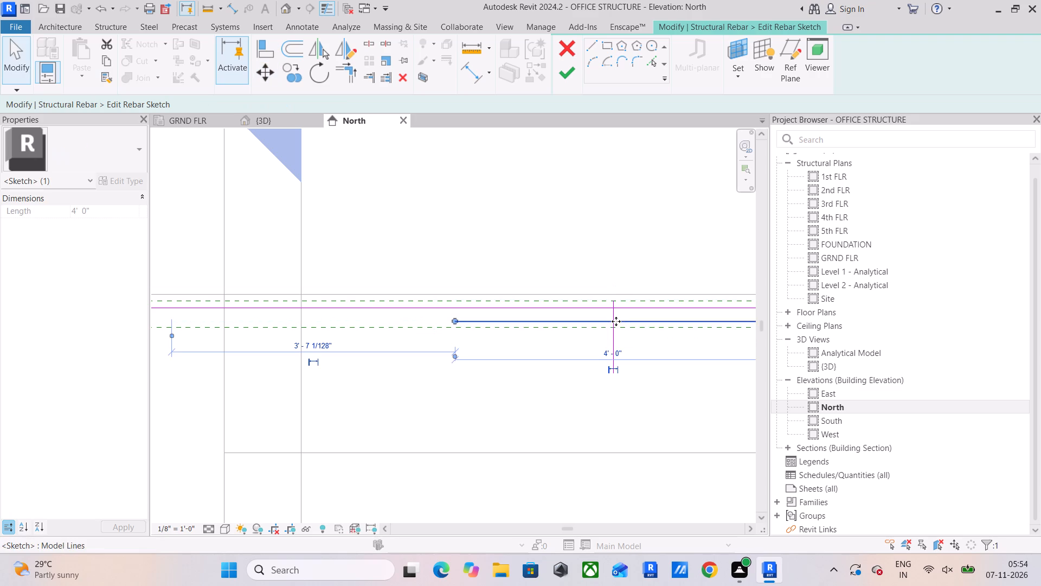
# Move the downward-sloping crank segment by its upper end onto the upper end of the opposite sloped segment.
pyautogui.scroll(-8, 614, 319)
pyautogui.moveTo(612, 323); pyautogui.dragTo(607, 364, button='middle')
pyautogui.scroll(-2, 446, 367)
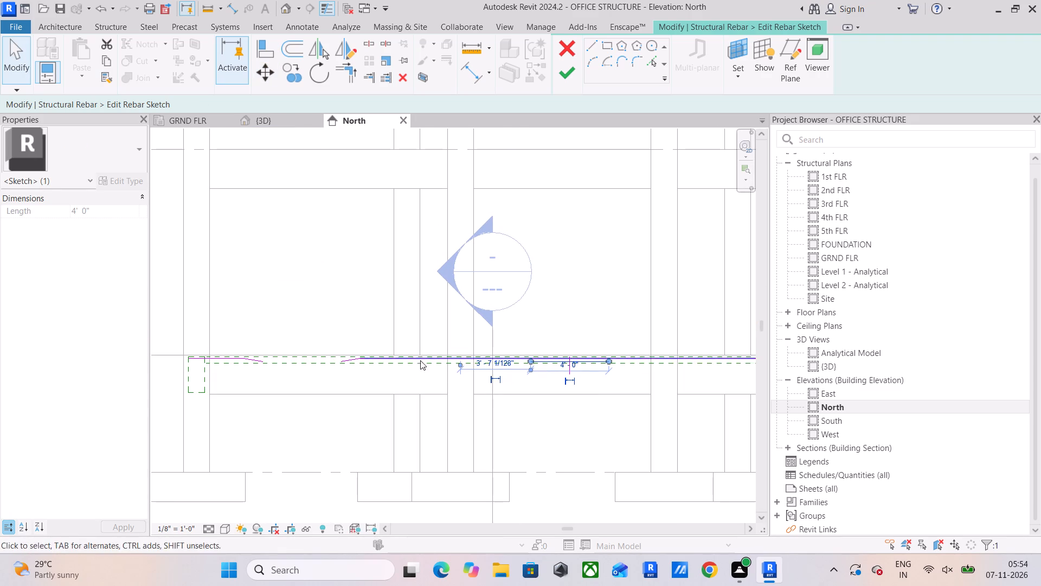
pyautogui.scroll(5, 350, 364)
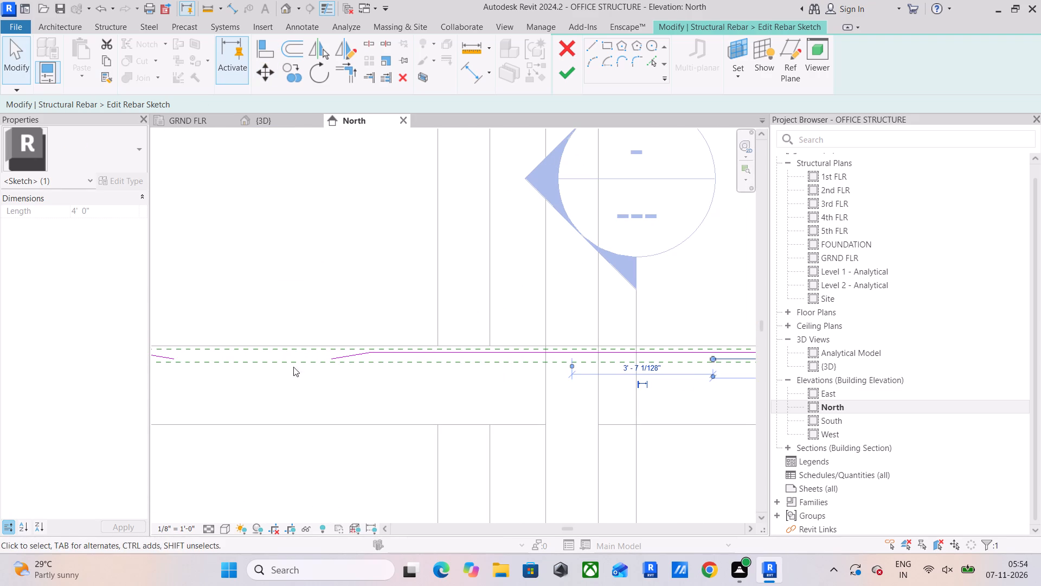
pyautogui.moveTo(185, 364); pyautogui.dragTo(259, 374, button='middle')
pyautogui.press('Escape')
pyautogui.press('Escape')
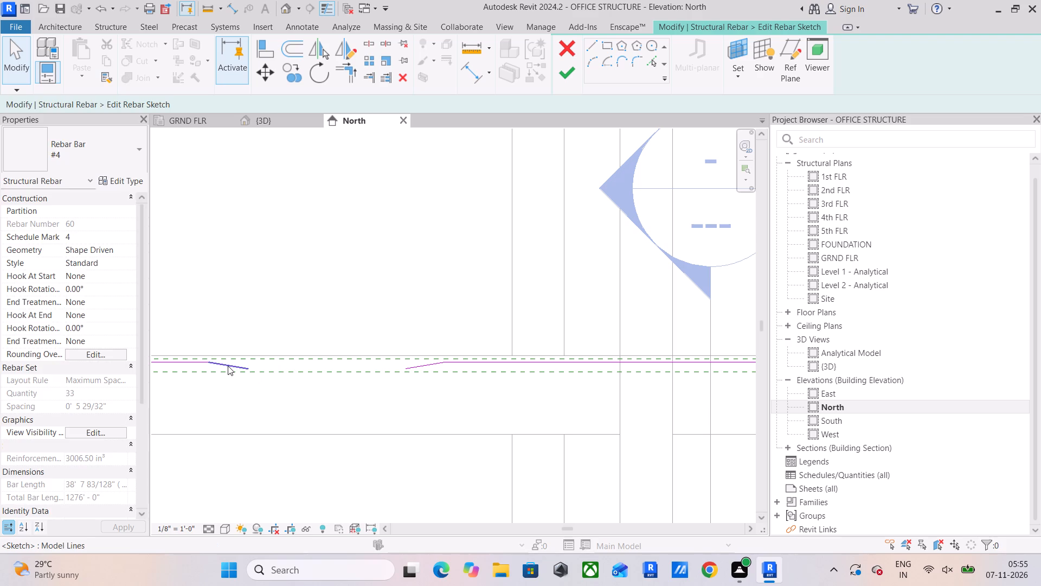
pyautogui.click(228, 366)
pyautogui.click(268, 74)
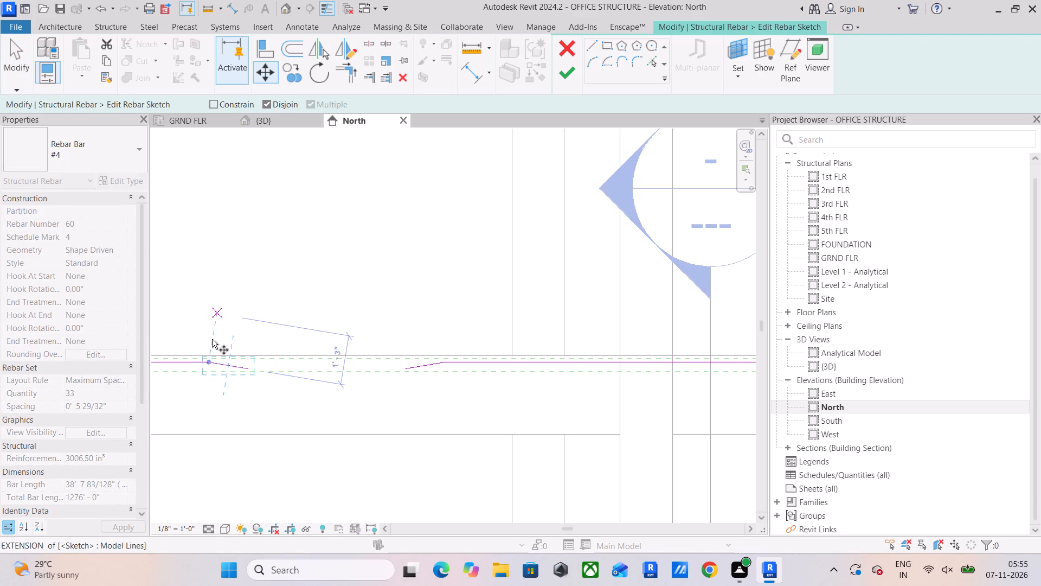
pyautogui.click(208, 362)
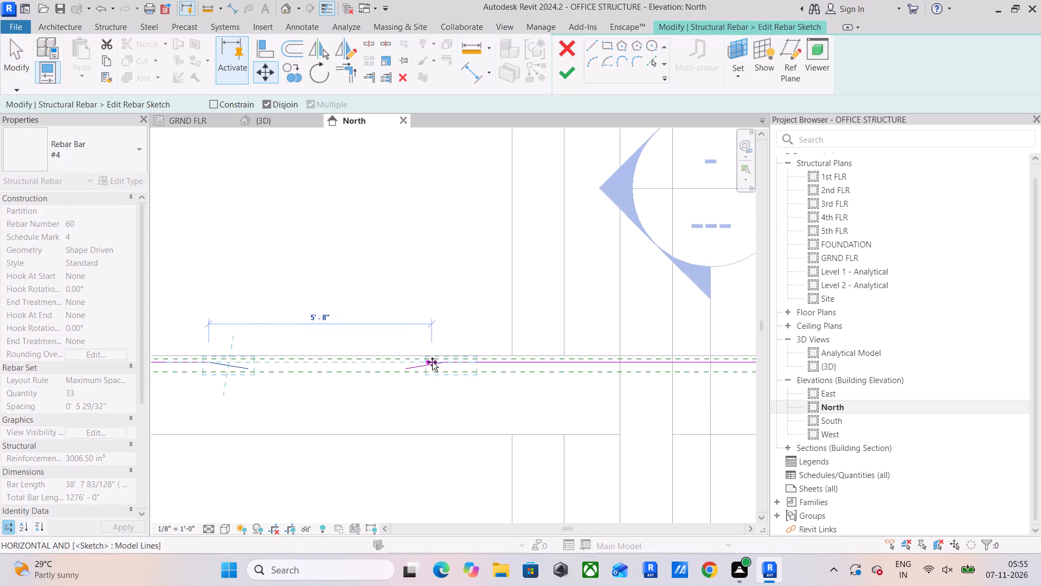
pyautogui.click(446, 360)
pyautogui.press('Escape')
pyautogui.press('Escape')
# Delete the opposite sloped segment that stayed at the lowered segment's former place.
pyautogui.click(417, 365)
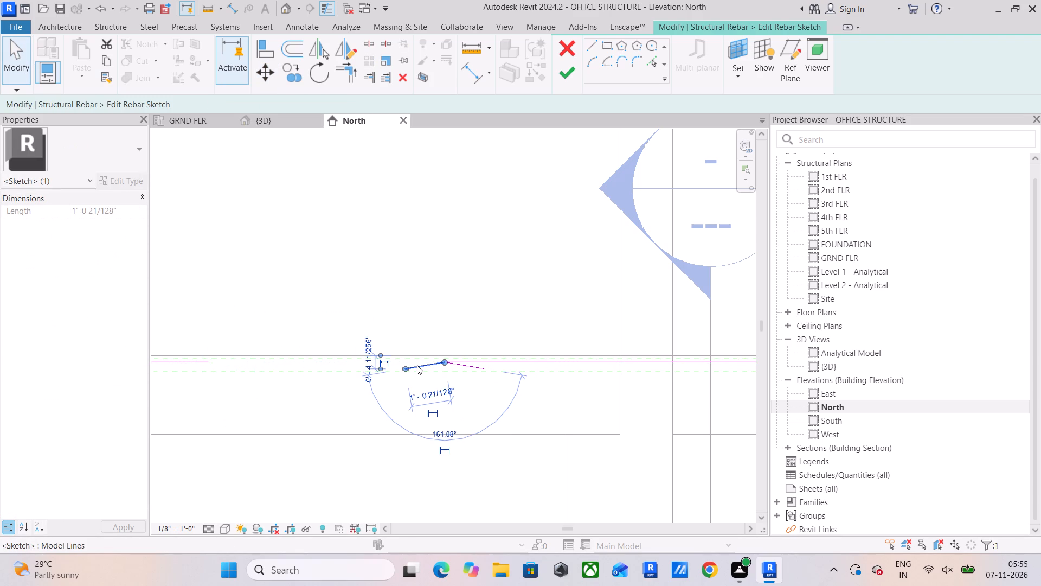
pyautogui.press('Delete')
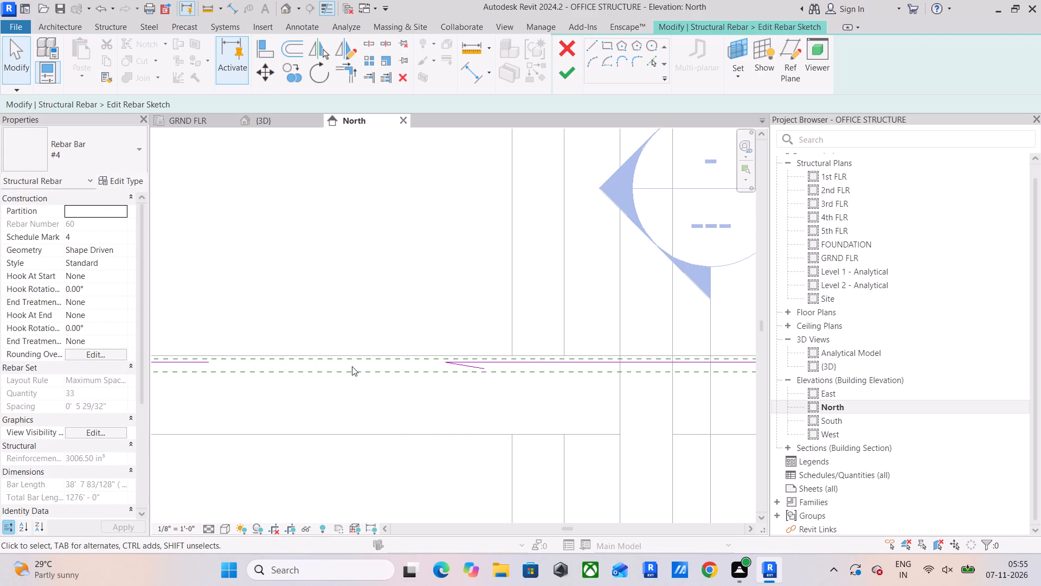
# Trim/extend the outer upper bar segment to a corner with the upper end of the downward-sloping crank segment.
pyautogui.click(364, 73)
pyautogui.click(343, 68)
pyautogui.click(457, 365)
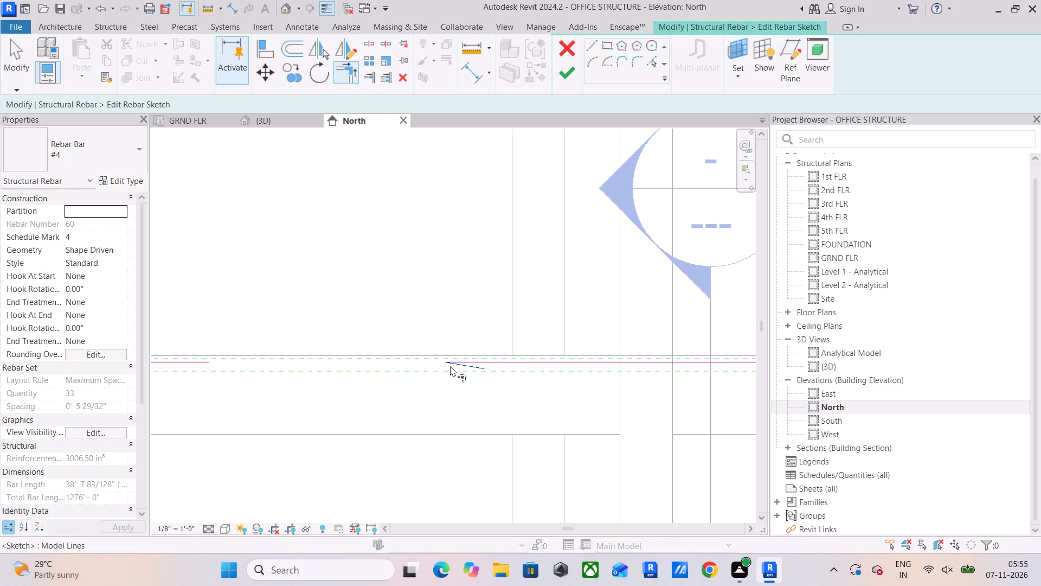
pyautogui.click(202, 362)
pyautogui.moveTo(514, 378); pyautogui.dragTo(349, 370, button='middle')
pyautogui.press('Escape')
# Mirror a copy of the downward-sloping crank segment about the vertical reference line.
pyautogui.click(309, 361)
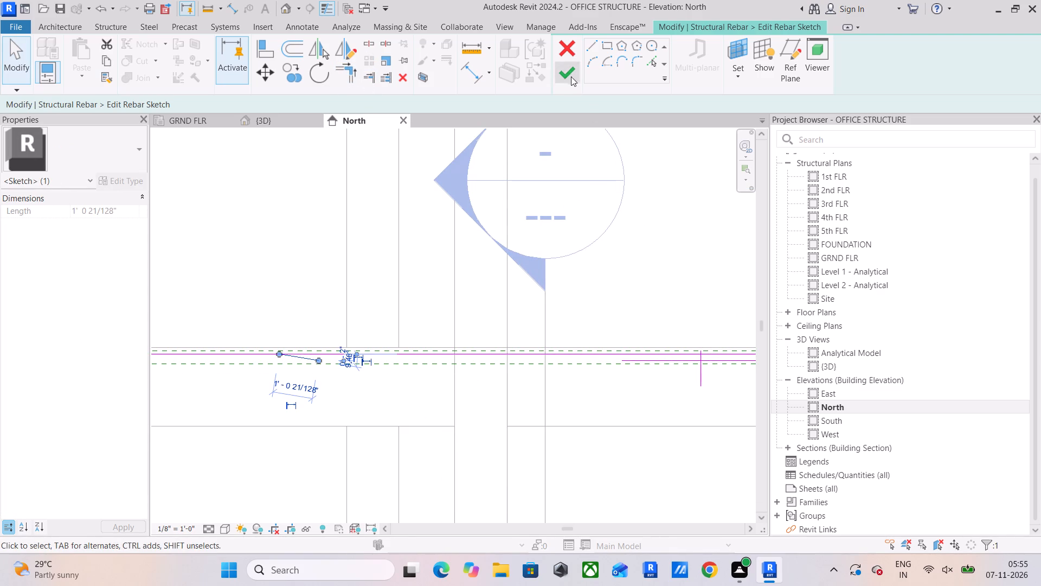
pyautogui.click(343, 54)
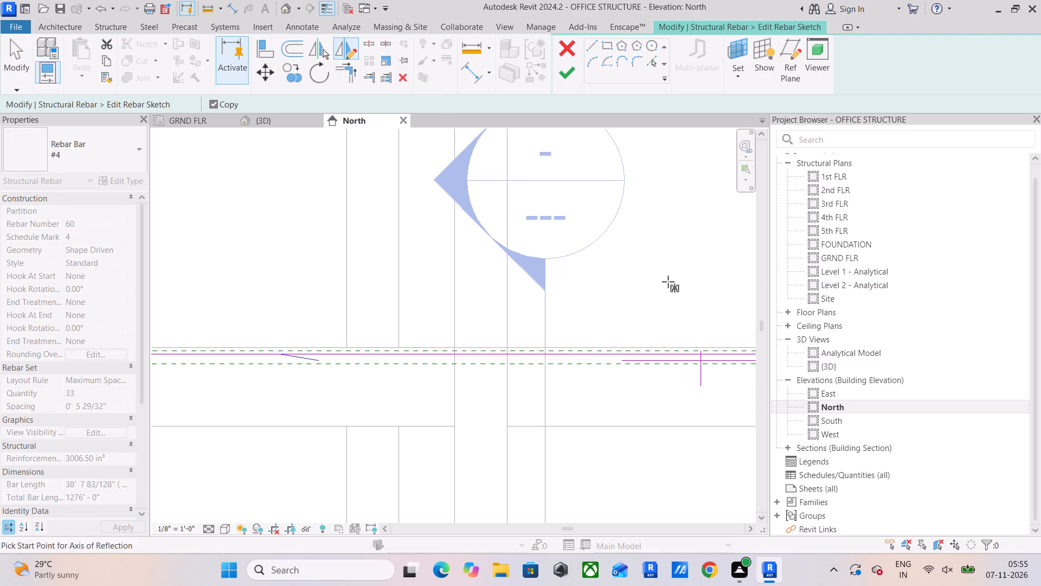
pyautogui.click(700, 372)
pyautogui.click(698, 291)
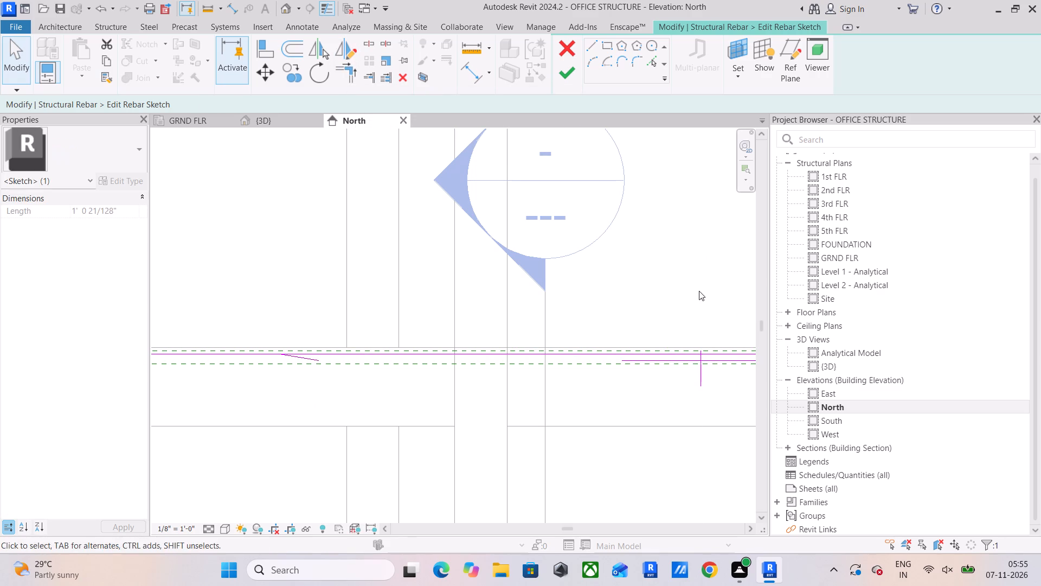
pyautogui.moveTo(698, 291); pyautogui.dragTo(508, 305, button='middle')
pyautogui.press('Escape')
# Trim/extend the mirrored crank to its outer upper segment, and the lowered segment to the lower ends of both sloped segments.
pyautogui.scroll(-2, 525, 351)
pyautogui.middleClick(527, 351)
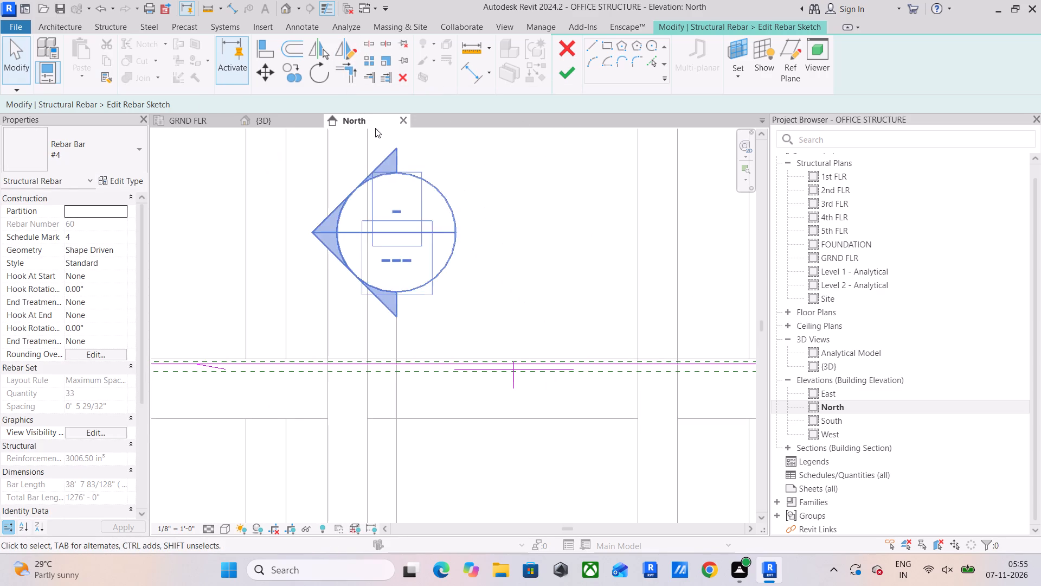
pyautogui.click(344, 73)
pyautogui.moveTo(622, 415); pyautogui.dragTo(344, 468, button='middle')
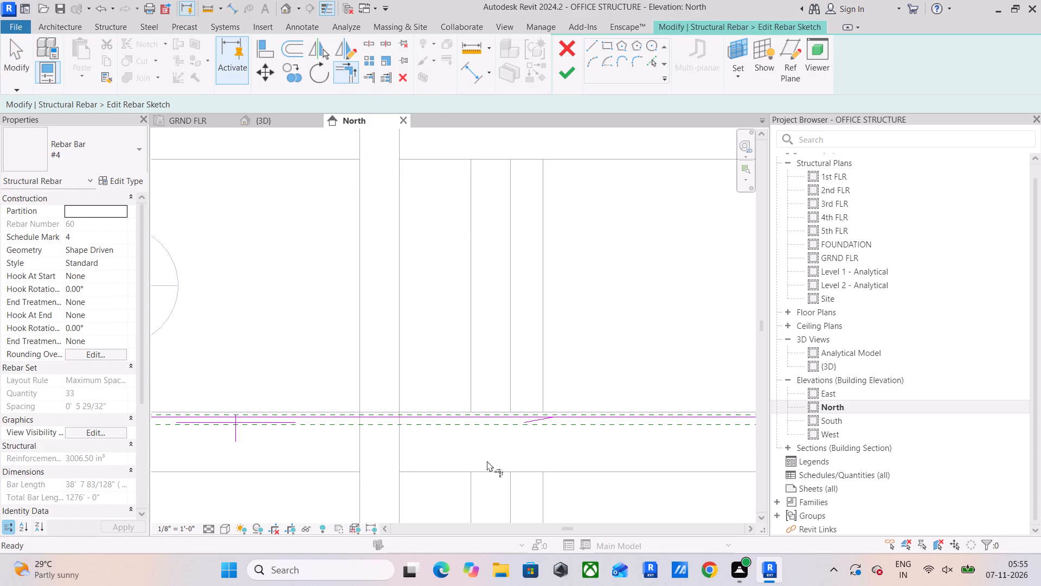
pyautogui.click(573, 415)
pyautogui.click(536, 422)
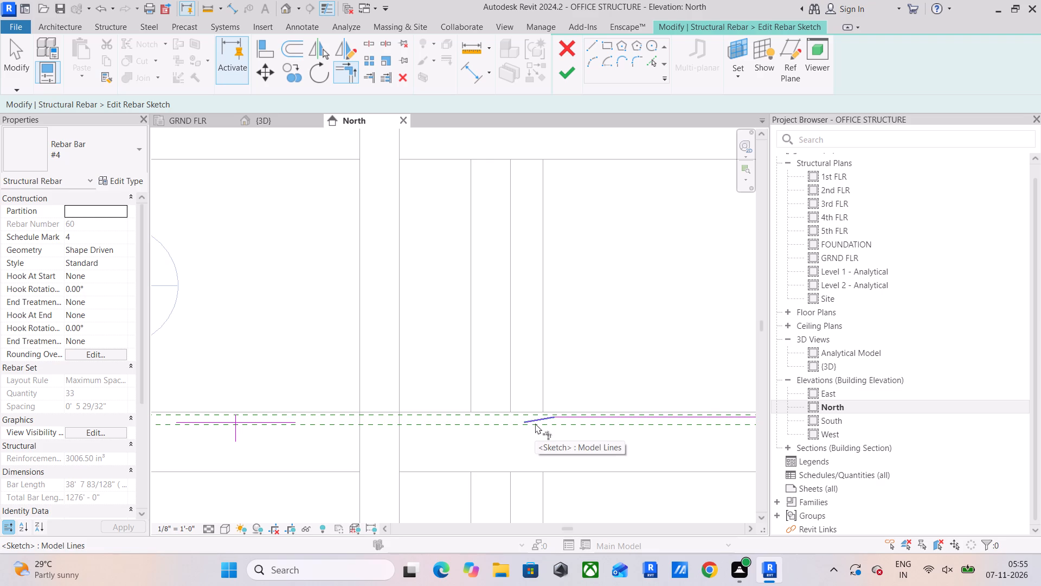
pyautogui.click(535, 423)
pyautogui.click(285, 425)
pyautogui.moveTo(304, 431); pyautogui.dragTo(498, 445, button='middle')
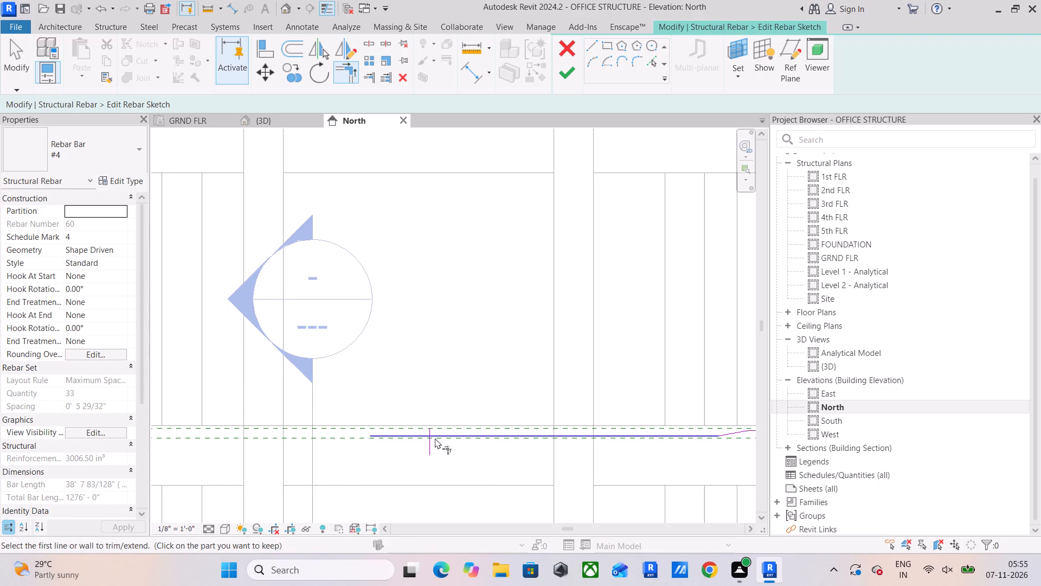
pyautogui.click(402, 432)
pyautogui.moveTo(562, 443); pyautogui.dragTo(674, 434, button='middle')
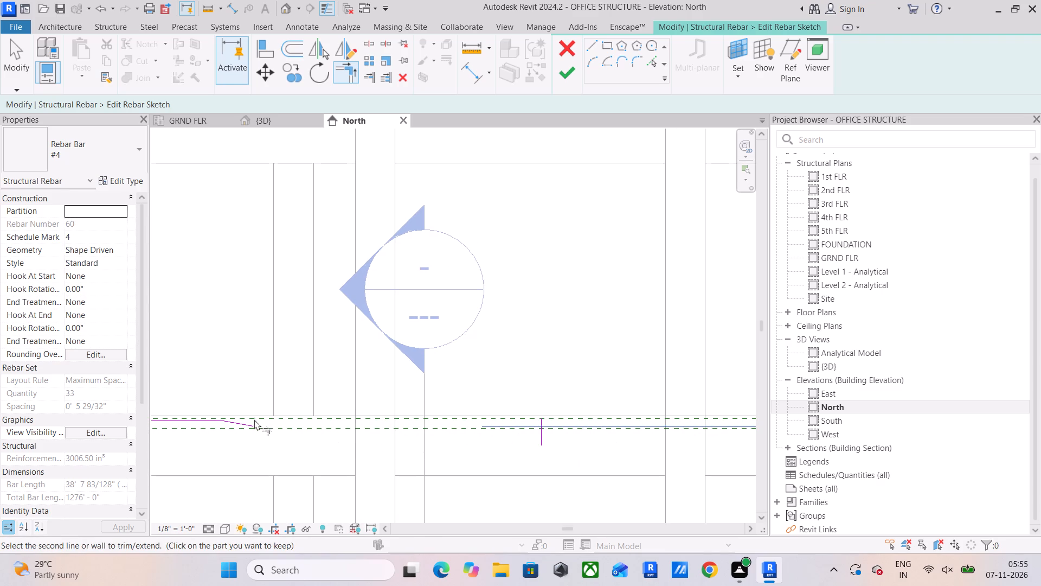
pyautogui.click(249, 424)
pyautogui.press('Escape')
pyautogui.press('Escape')
# Delete the vertical reference line and finish the bar set's sketch.
pyautogui.click(540, 440)
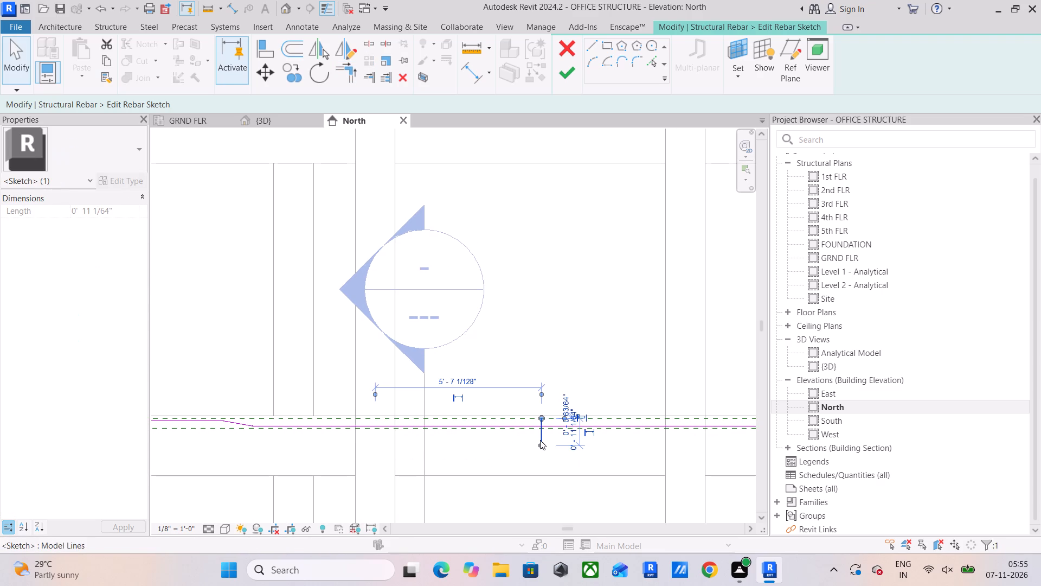
pyautogui.press('Delete')
pyautogui.scroll(-8, 542, 441)
pyautogui.moveTo(554, 439); pyautogui.dragTo(442, 472, button='middle')
pyautogui.click(570, 63)
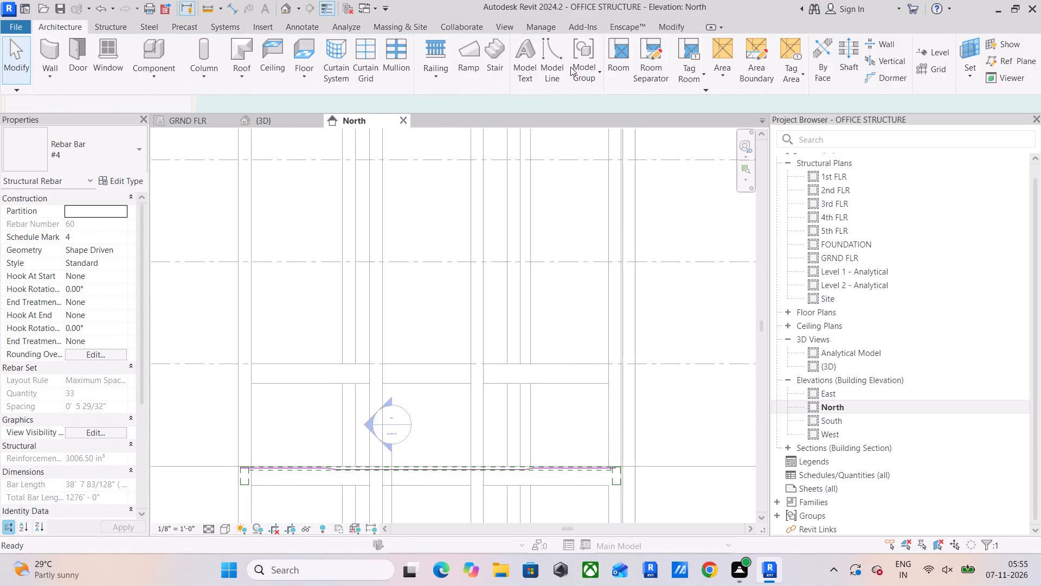
# Examine the reshaped bar set in the North elevation and in the 3D view.
pyautogui.scroll(5, 405, 448)
pyautogui.moveTo(459, 472); pyautogui.dragTo(461, 466, button='middle')
pyautogui.scroll(1, 459, 472)
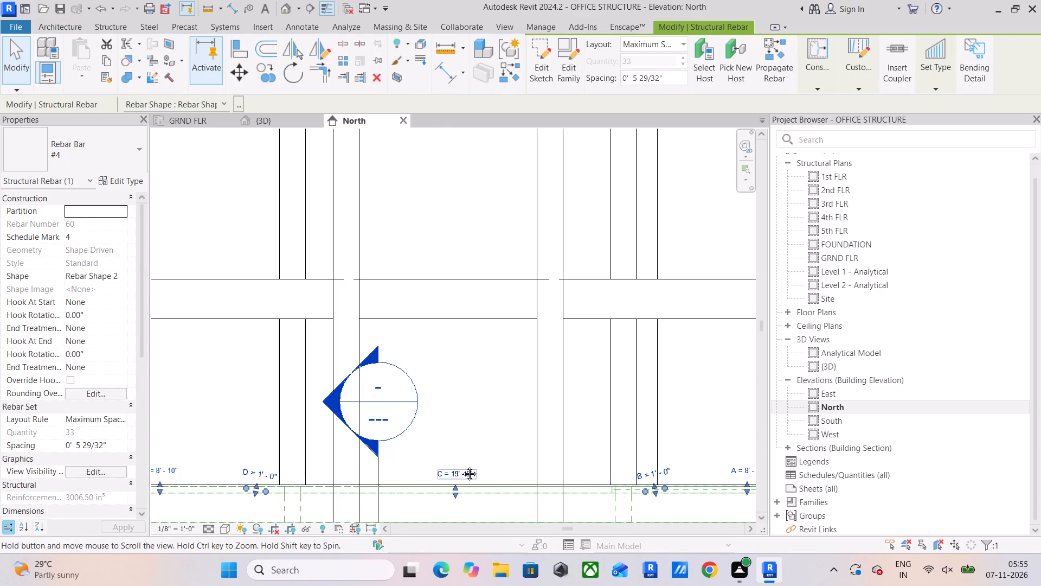
pyautogui.moveTo(461, 466); pyautogui.dragTo(504, 358, button='middle')
pyautogui.scroll(-2, 504, 358)
pyautogui.click(262, 118)
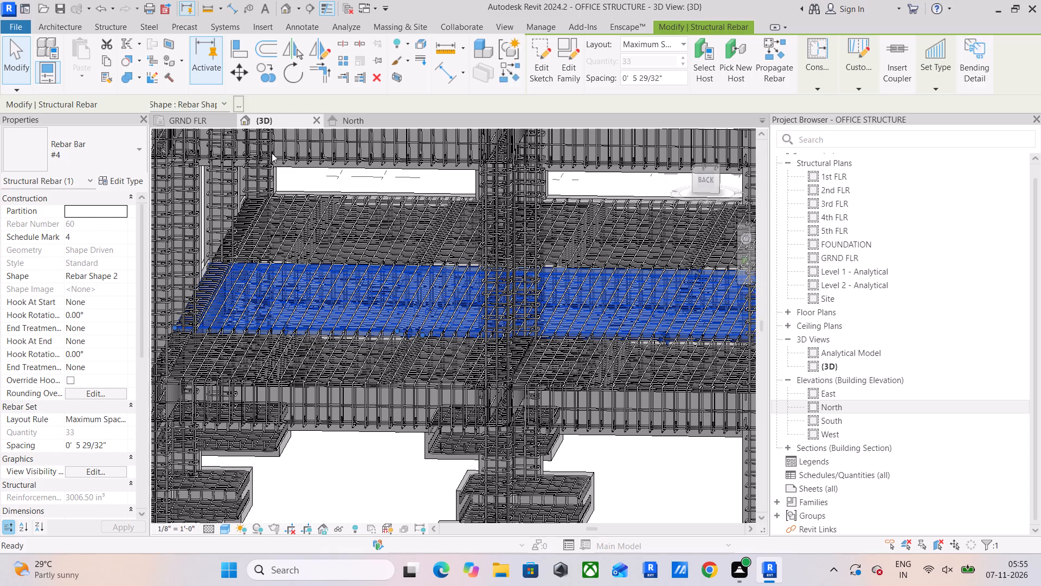
pyautogui.scroll(6, 364, 310)
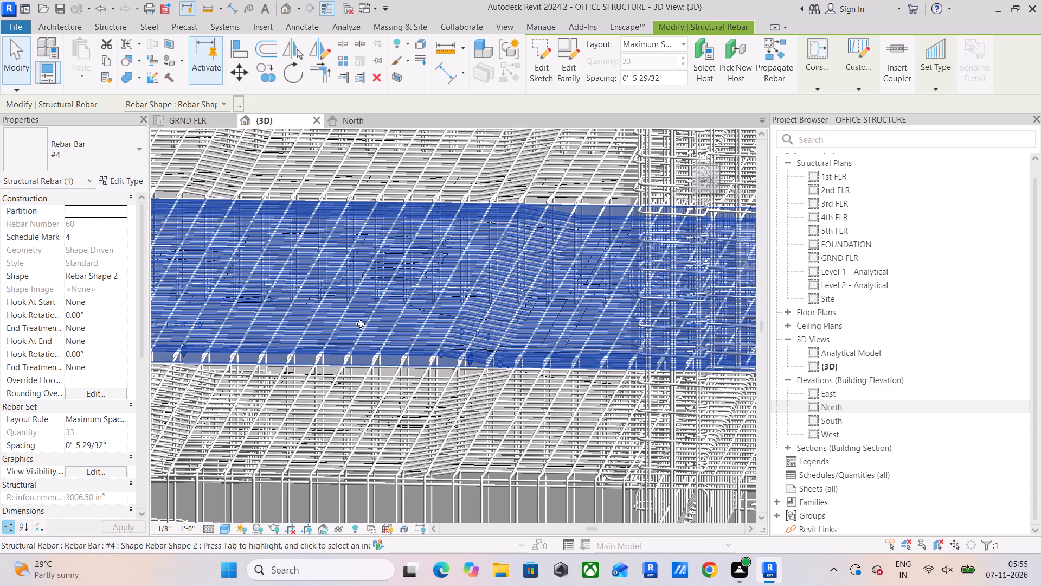
pyautogui.press('Escape')
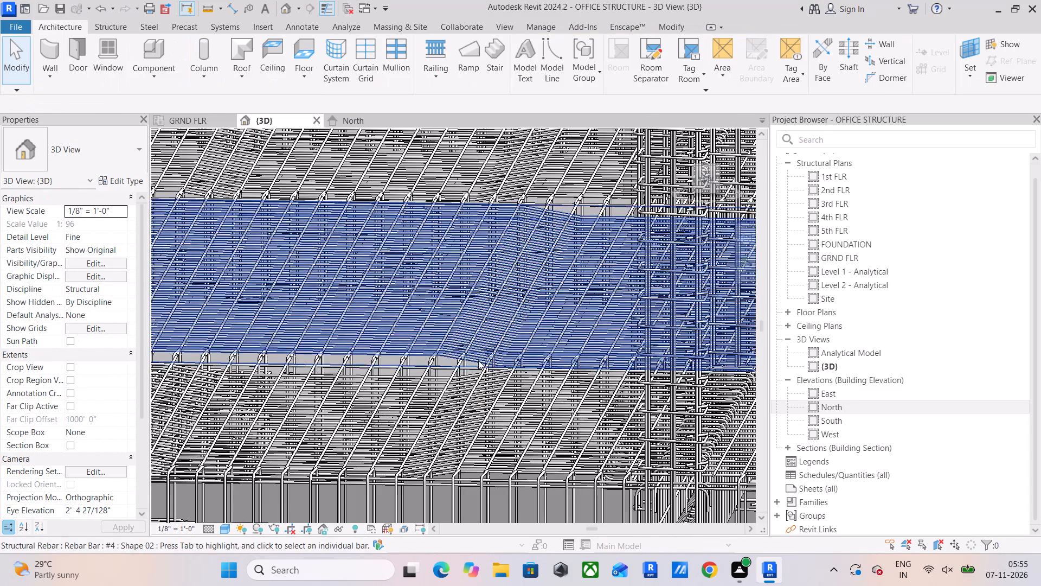
# Open the sketch of the short cranked #4 bar set in the slab's end bay for editing in the North elevation.
pyautogui.moveTo(475, 360); pyautogui.dragTo(309, 363, button='middle')
pyautogui.moveTo(556, 405); pyautogui.dragTo(158, 403, button='middle')
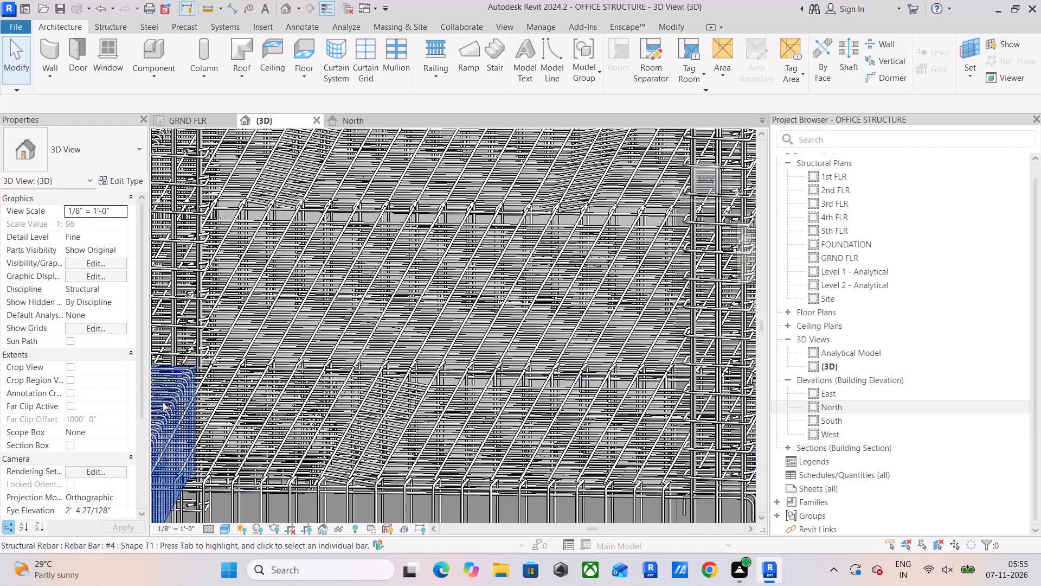
pyautogui.scroll(-4, 338, 400)
pyautogui.scroll(-4, 395, 405)
pyautogui.moveTo(433, 409); pyautogui.dragTo(223, 419, button='middle')
pyautogui.scroll(4, 419, 405)
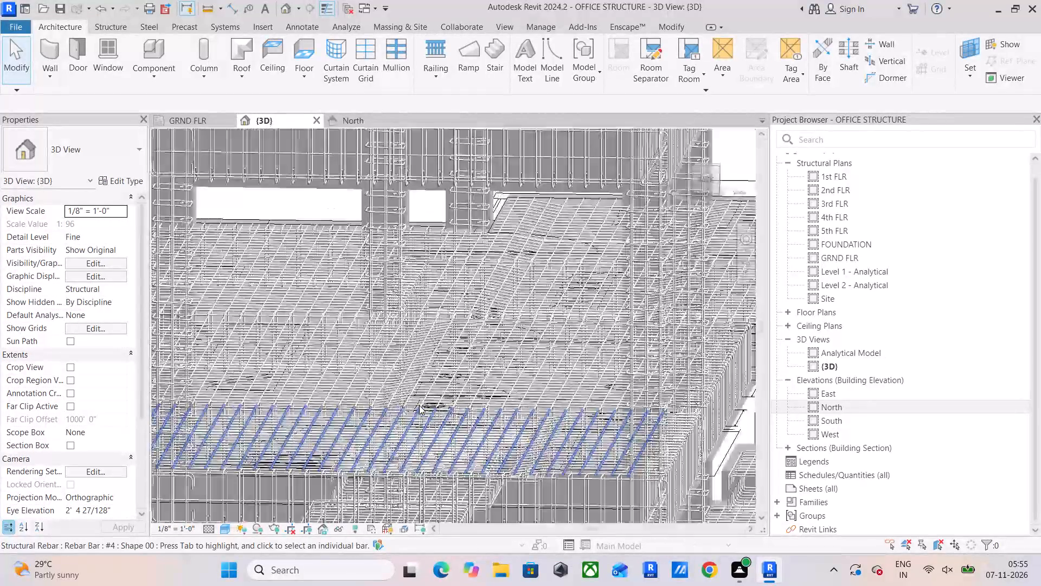
pyautogui.scroll(6, 382, 394)
pyautogui.scroll(-5, 442, 413)
pyautogui.moveTo(442, 413); pyautogui.dragTo(429, 469, button='middle')
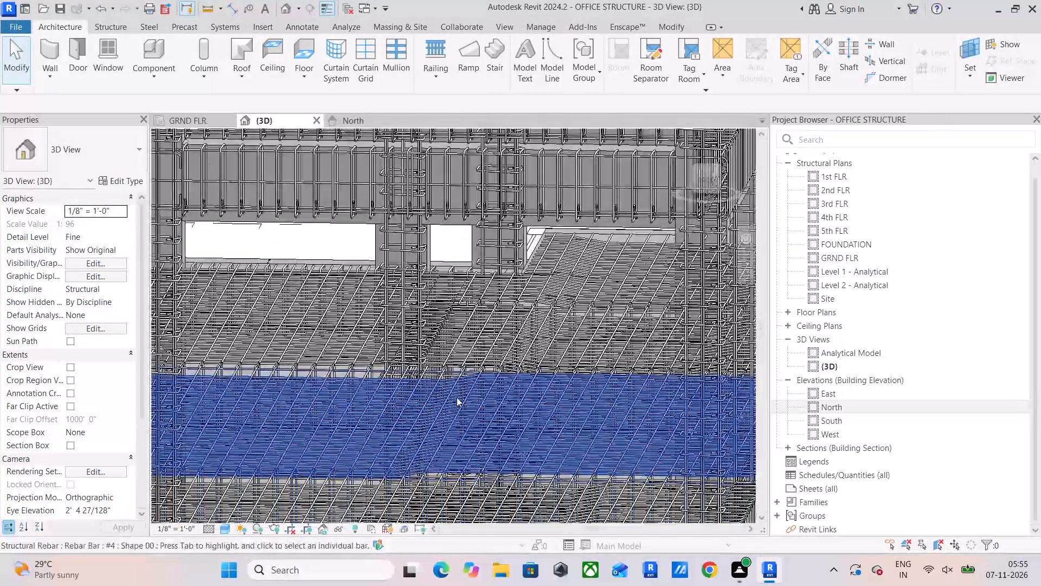
pyautogui.scroll(5, 457, 391)
pyautogui.click(490, 337)
pyautogui.scroll(-4, 490, 337)
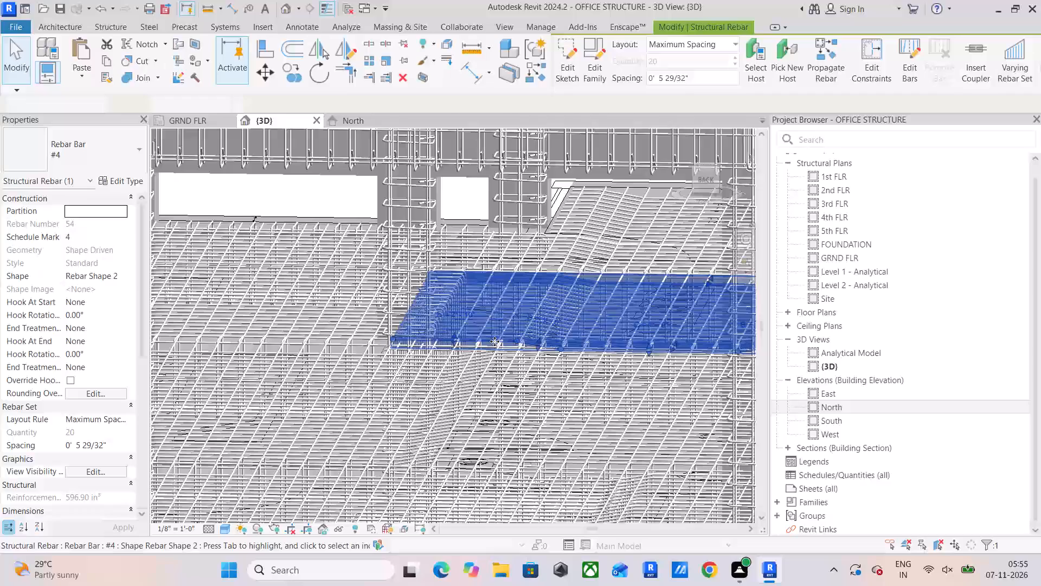
pyautogui.moveTo(487, 348); pyautogui.dragTo(349, 394, button='middle')
pyautogui.scroll(-2, 384, 399)
pyautogui.moveTo(390, 404); pyautogui.dragTo(400, 407, button='middle')
pyautogui.keyDown('shift'); pyautogui.moveTo(421, 426); pyautogui.dragTo(432, 408, button='middle'); pyautogui.keyUp('shift')
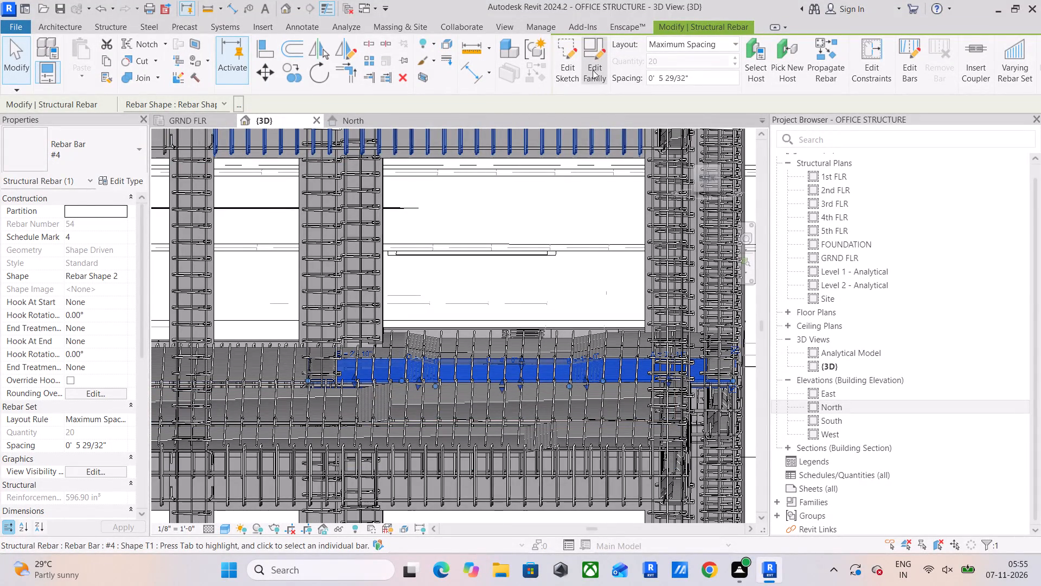
pyautogui.click(561, 58)
pyautogui.click(349, 122)
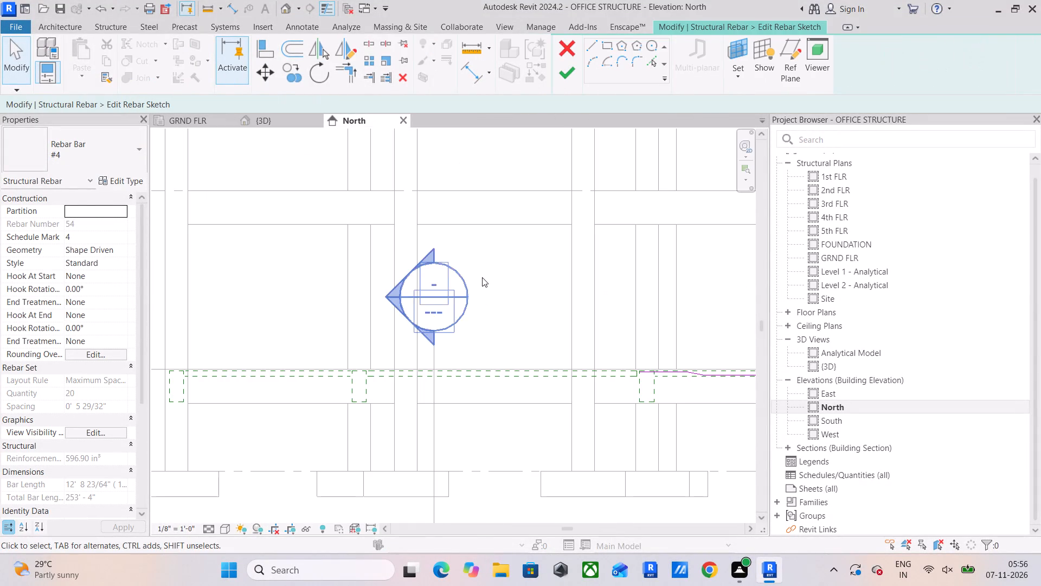
pyautogui.scroll(-4, 482, 277)
pyautogui.moveTo(511, 307); pyautogui.dragTo(341, 351, button='middle')
pyautogui.scroll(9, 455, 377)
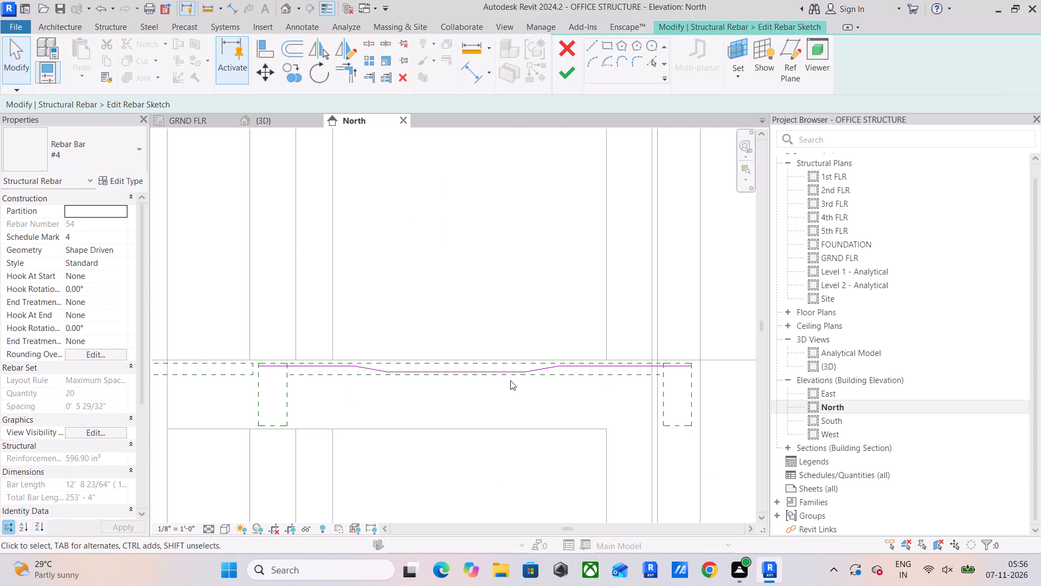
pyautogui.scroll(2, 484, 379)
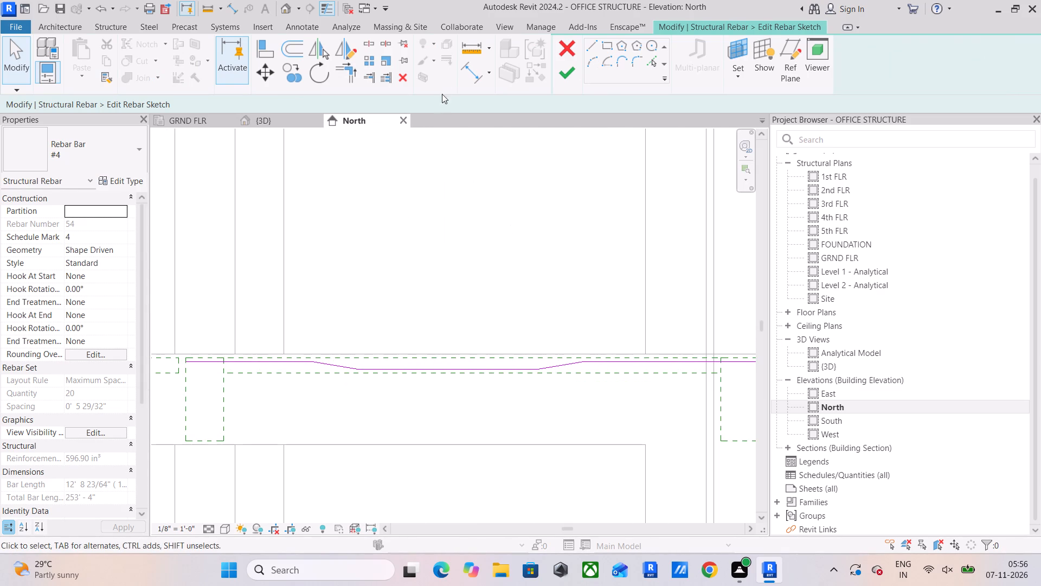
# Draw a short vertical reference line downward from the midpoint of the slab bay's top cover line.
pyautogui.click(587, 45)
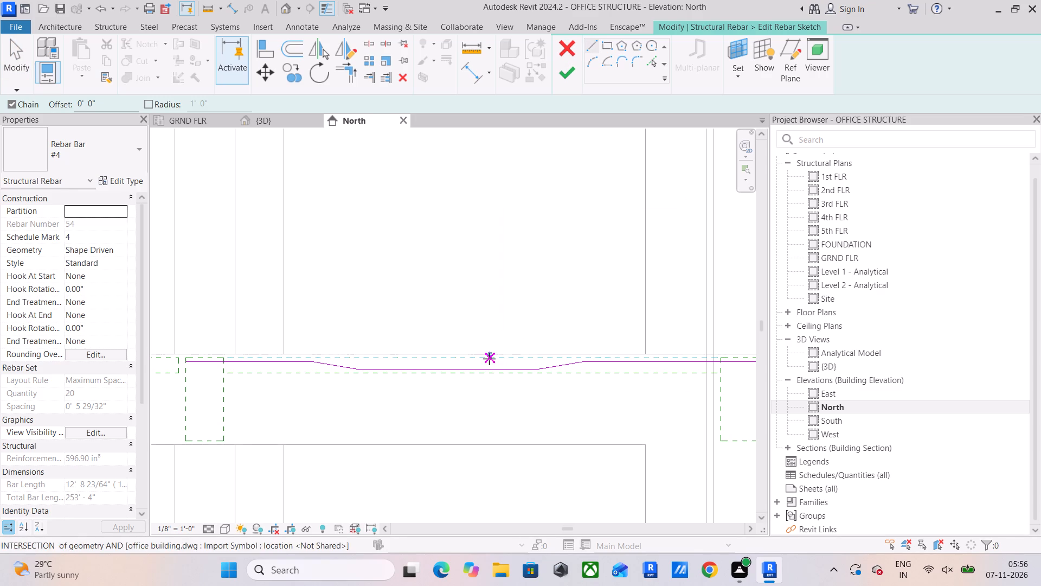
pyautogui.click(473, 361)
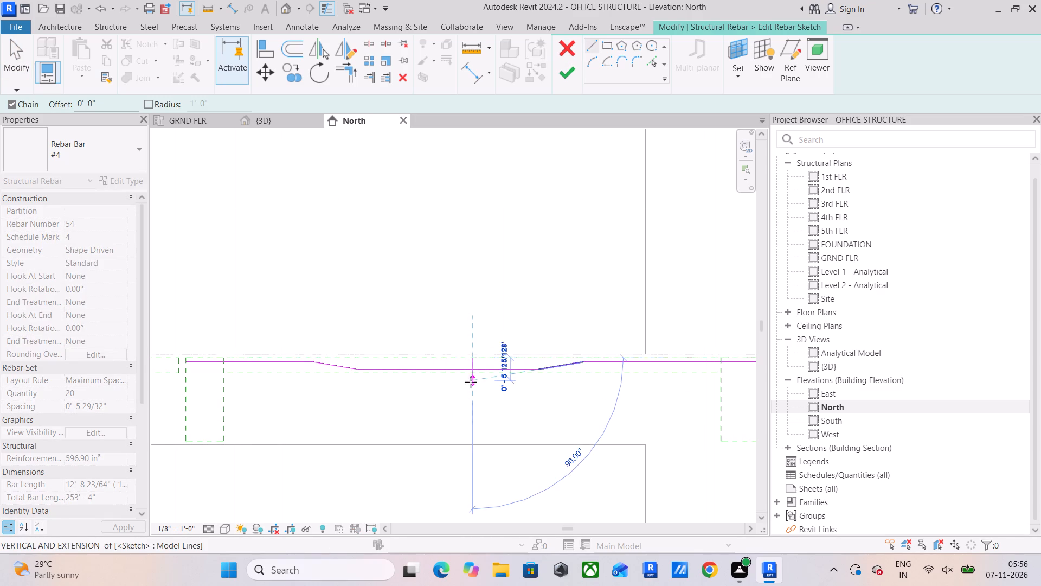
pyautogui.click(471, 392)
pyautogui.press('Escape')
pyautogui.press('Escape')
# Move the 4'-0" lowered segment together with both sloped segments so its midpoint sits on the vertical reference line.
pyautogui.click(430, 366)
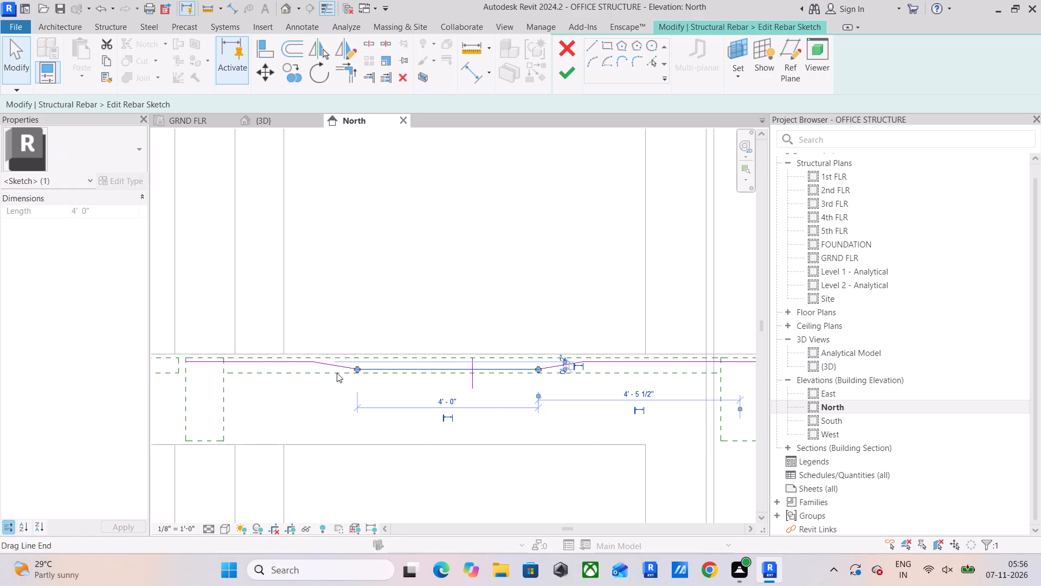
pyautogui.scroll(4, 333, 364)
pyautogui.keyDown('ctrl'); pyautogui.click(332, 365); pyautogui.keyUp('ctrl')
pyautogui.moveTo(510, 396); pyautogui.dragTo(287, 394, button='middle')
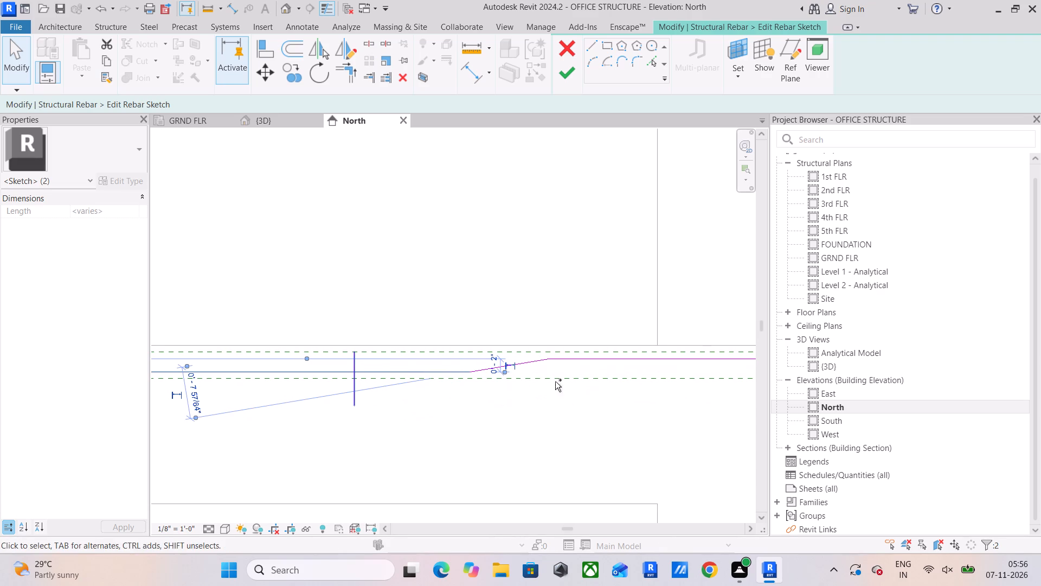
pyautogui.keyDown('ctrl'); pyautogui.click(523, 368); pyautogui.keyUp('ctrl')
pyautogui.scroll(-4, 590, 349)
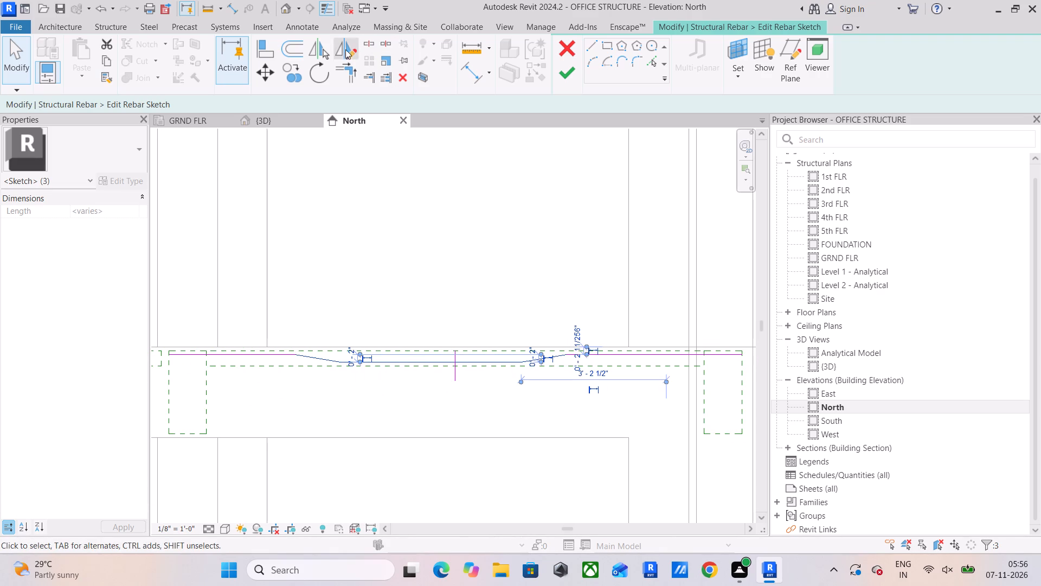
pyautogui.click(264, 71)
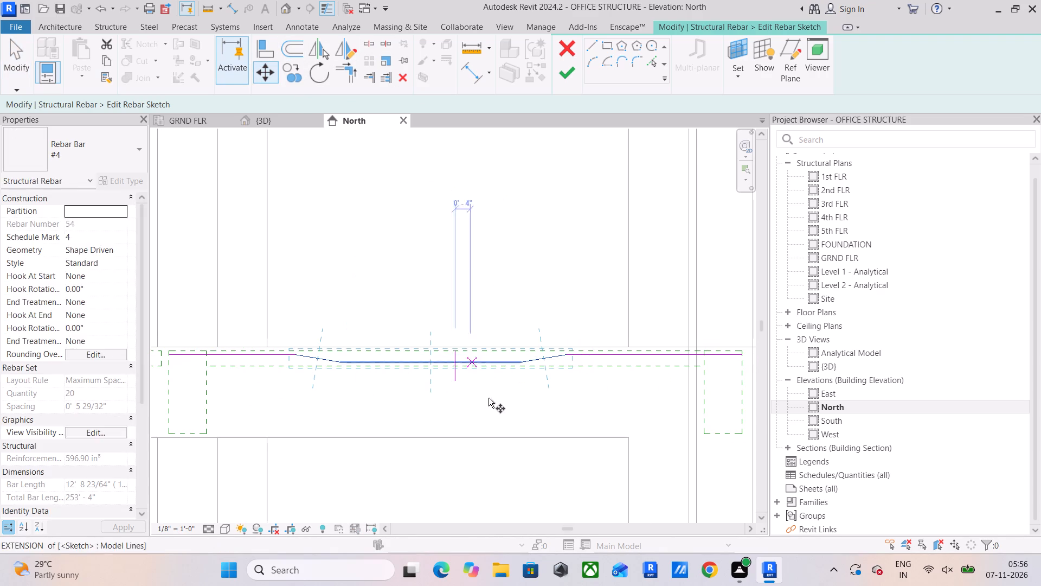
pyautogui.click(430, 359)
pyautogui.click(453, 362)
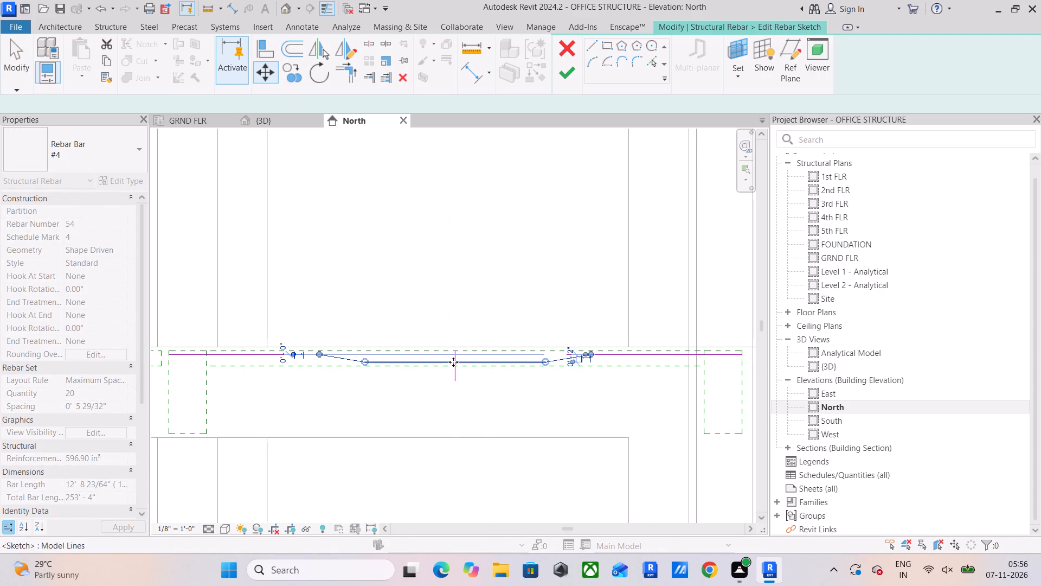
pyautogui.press('Escape')
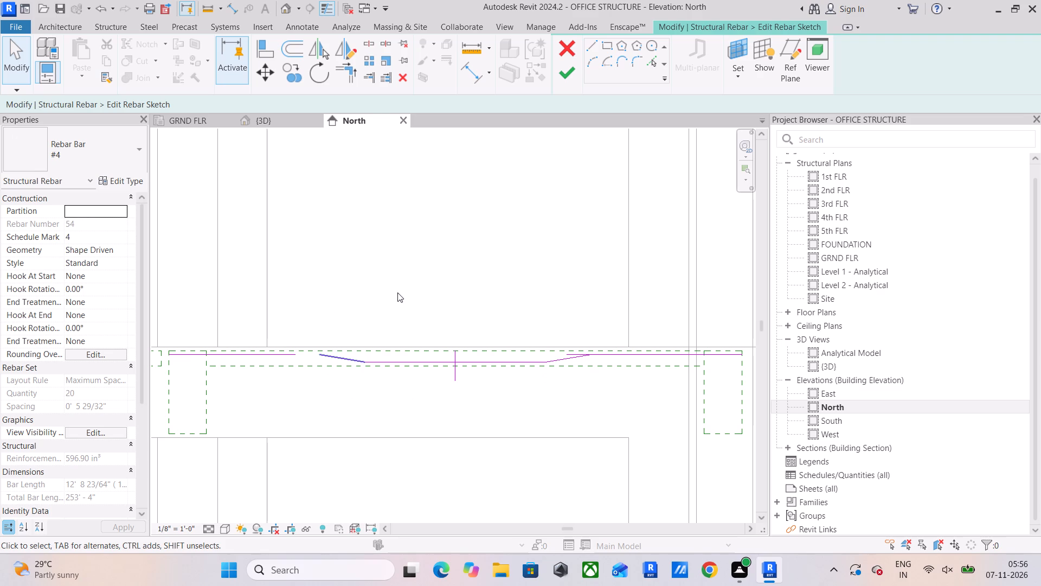
# Trim/extend both outer upper segments to corners with the upper ends of the moved sloped segments.
pyautogui.click(342, 77)
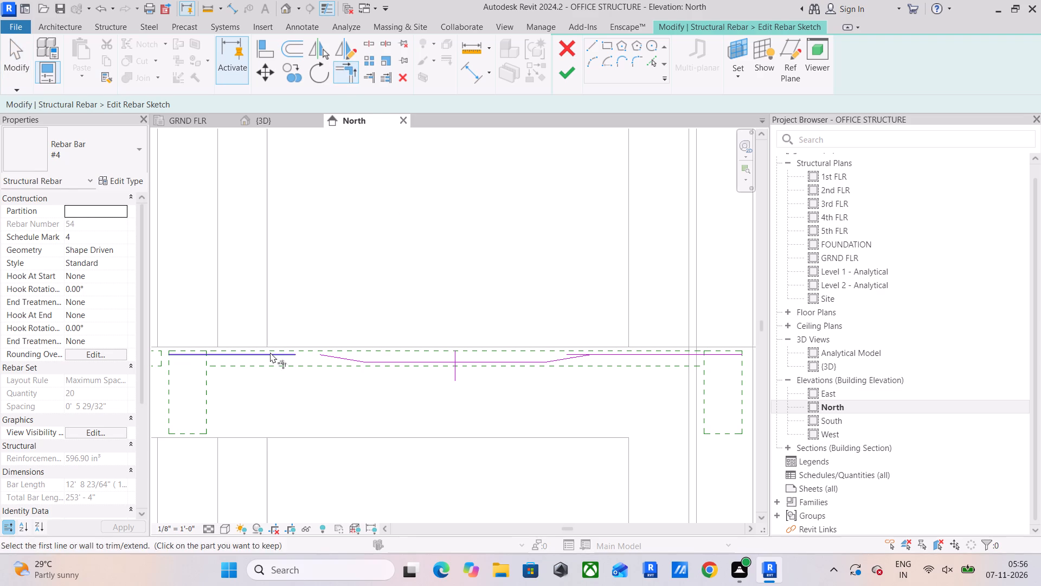
pyautogui.click(270, 352)
pyautogui.click(325, 355)
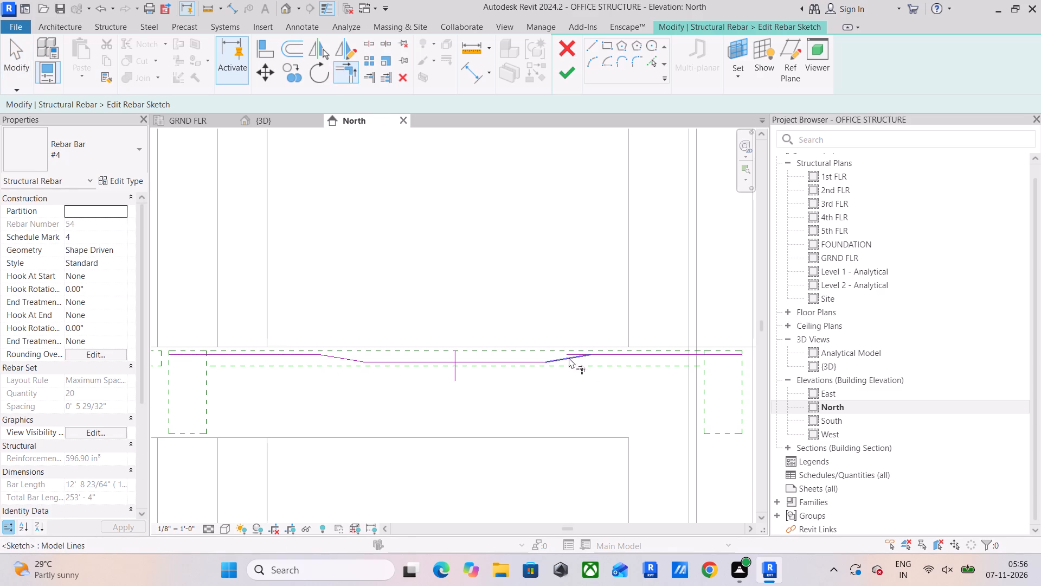
pyautogui.click(569, 358)
pyautogui.click(624, 356)
pyautogui.scroll(-3, 622, 348)
pyautogui.press('Escape')
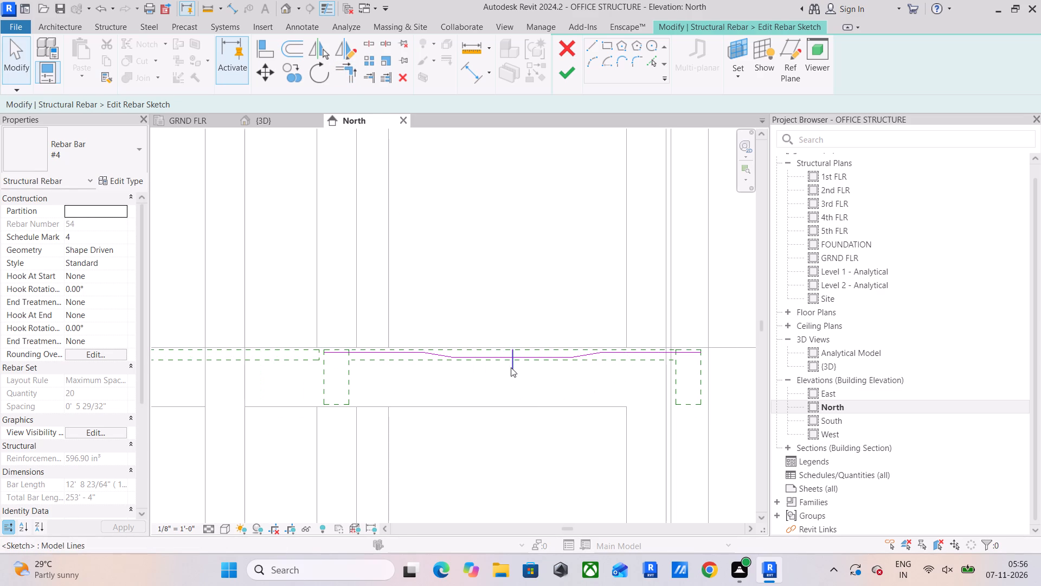
# Delete the vertical reference line from the rebar sketch and finish the sketch edit.
pyautogui.scroll(3, 512, 366)
pyautogui.click(512, 366)
pyautogui.press('Delete')
pyautogui.scroll(-3, 513, 366)
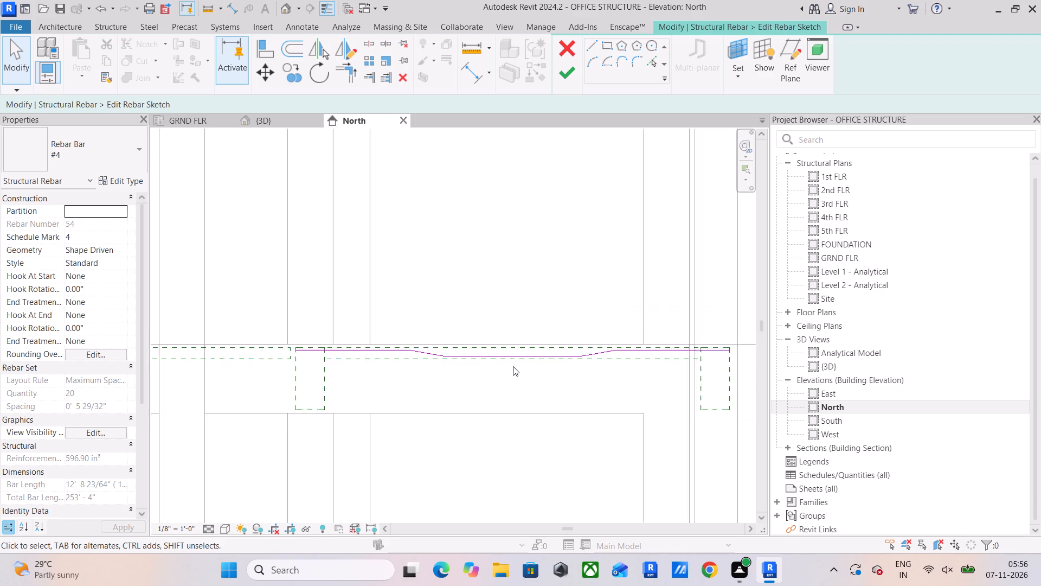
pyautogui.scroll(-1, 513, 366)
pyautogui.scroll(-3, 590, 295)
pyautogui.click(570, 75)
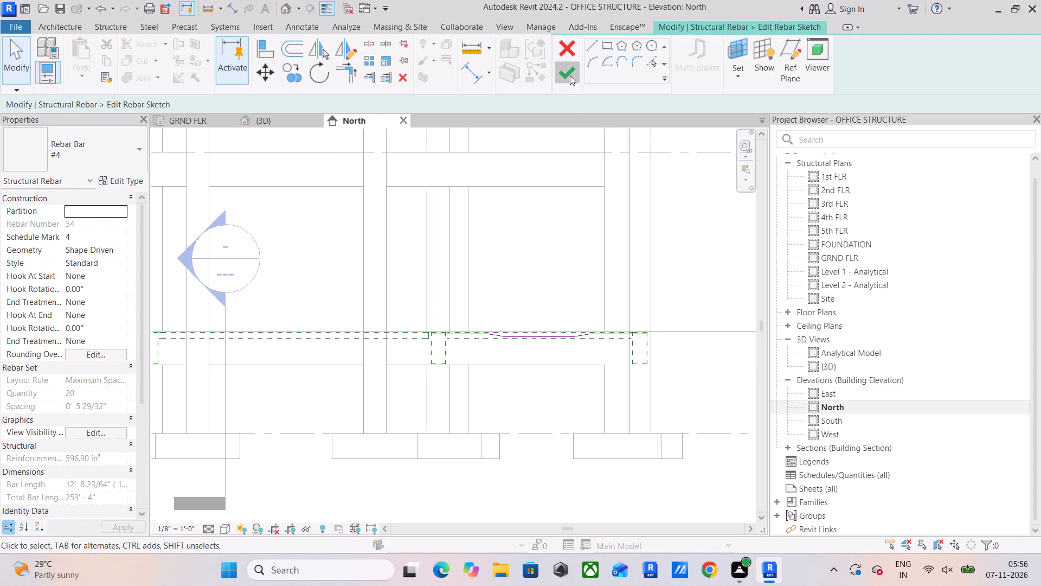
# Inspect the reshaped #4 bar set in the 3D view from several sides and compare it with the neighbouring slab bays.
pyautogui.scroll(-2, 519, 290)
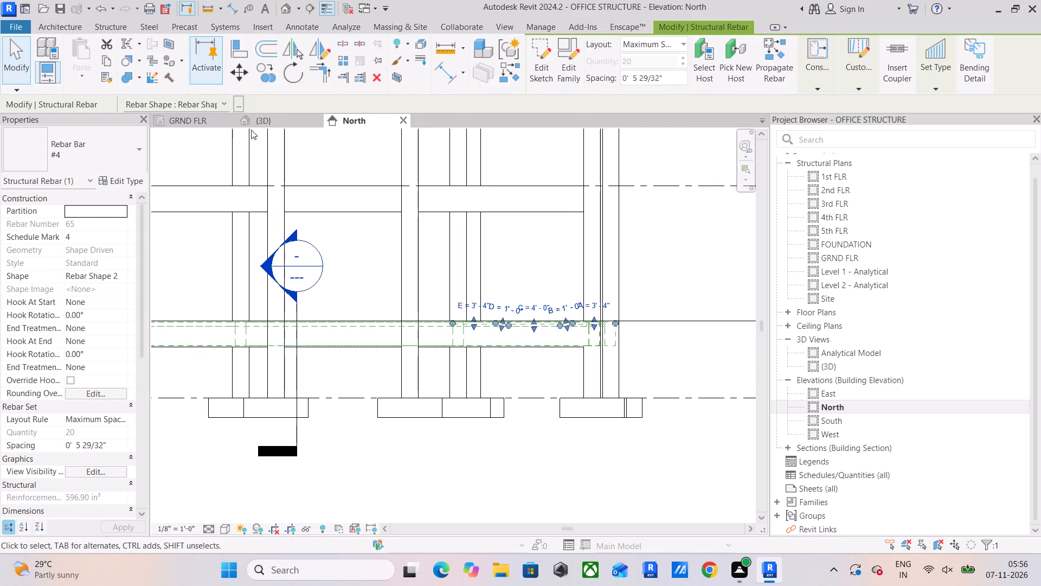
pyautogui.click(260, 122)
pyautogui.scroll(-3, 303, 262)
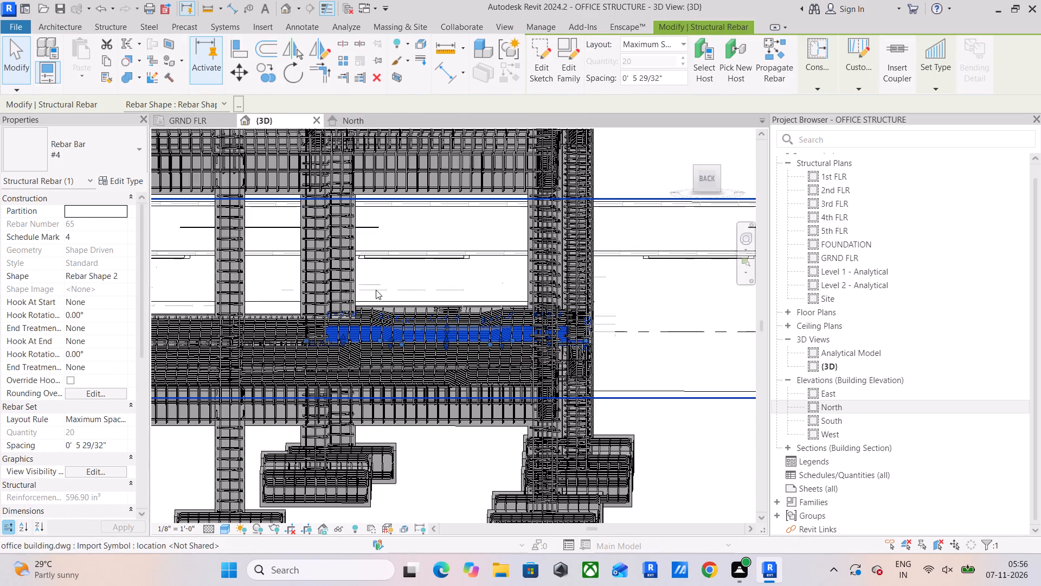
pyautogui.keyDown('shift'); pyautogui.moveTo(376, 290); pyautogui.dragTo(370, 323, button='middle'); pyautogui.keyUp('shift')
pyautogui.scroll(4, 381, 320)
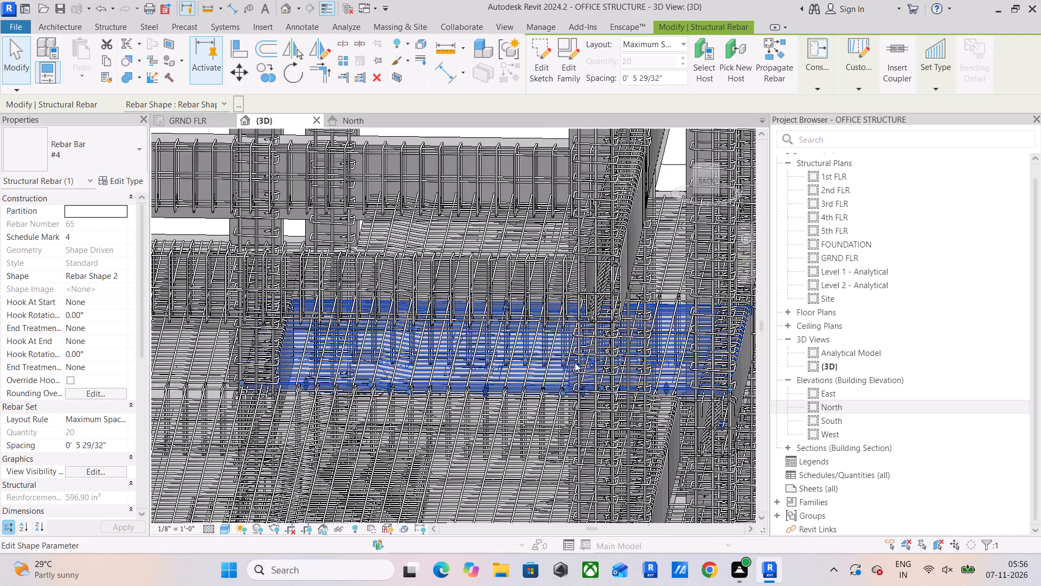
pyautogui.scroll(1, 569, 364)
pyautogui.moveTo(564, 368); pyautogui.dragTo(404, 463, button='middle')
pyautogui.scroll(-9, 421, 423)
pyautogui.keyDown('shift'); pyautogui.moveTo(479, 400); pyautogui.dragTo(253, 421, button='middle'); pyautogui.keyUp('shift')
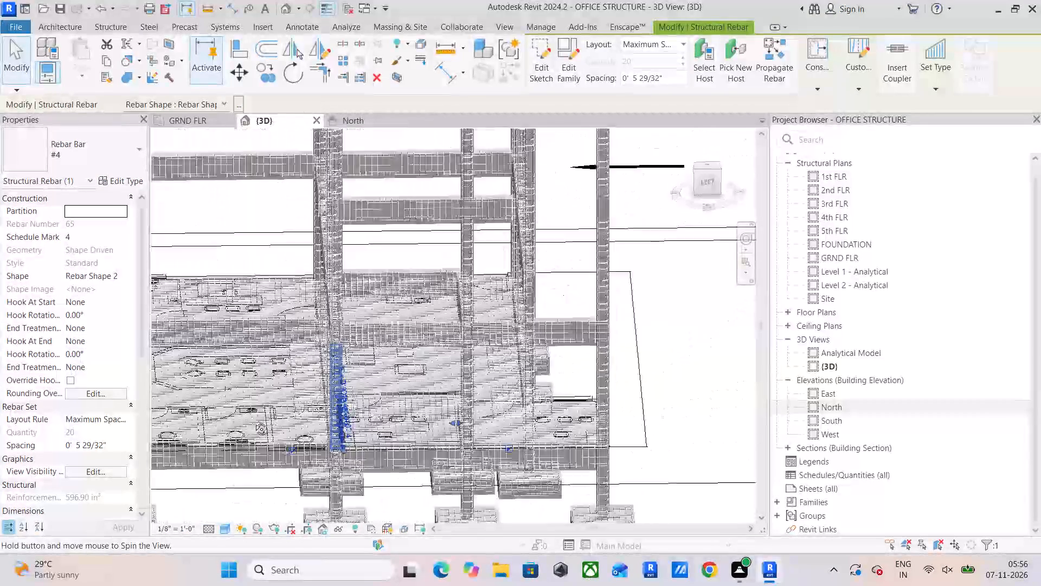
pyautogui.keyDown('shift'); pyautogui.moveTo(253, 421); pyautogui.dragTo(216, 422, button='middle'); pyautogui.keyUp('shift')
pyautogui.scroll(5, 331, 432)
pyautogui.moveTo(362, 444); pyautogui.dragTo(320, 374, button='middle')
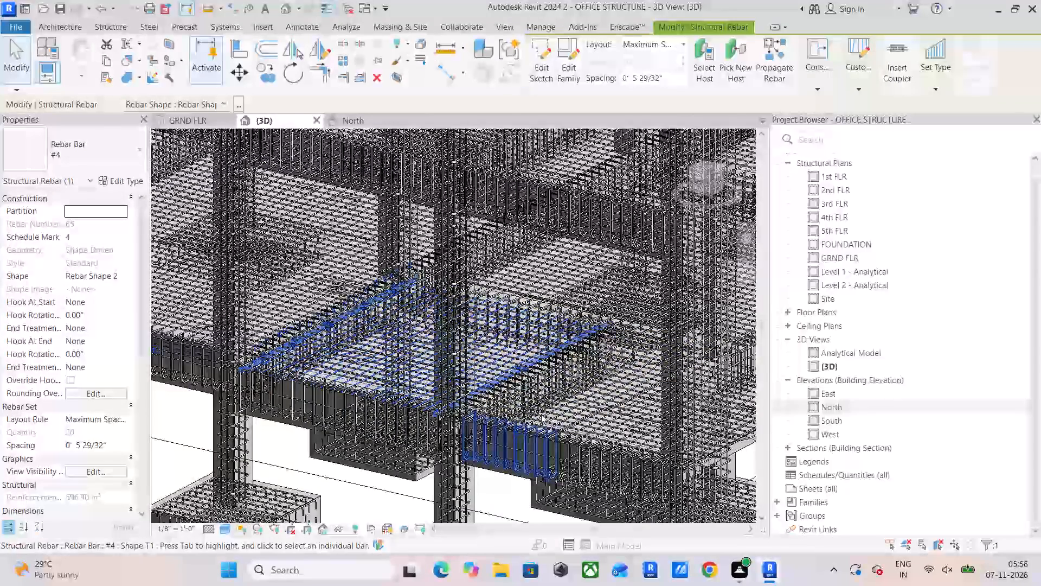
pyautogui.moveTo(548, 410); pyautogui.dragTo(406, 419, button='middle')
pyautogui.scroll(4, 445, 411)
pyautogui.press('Escape')
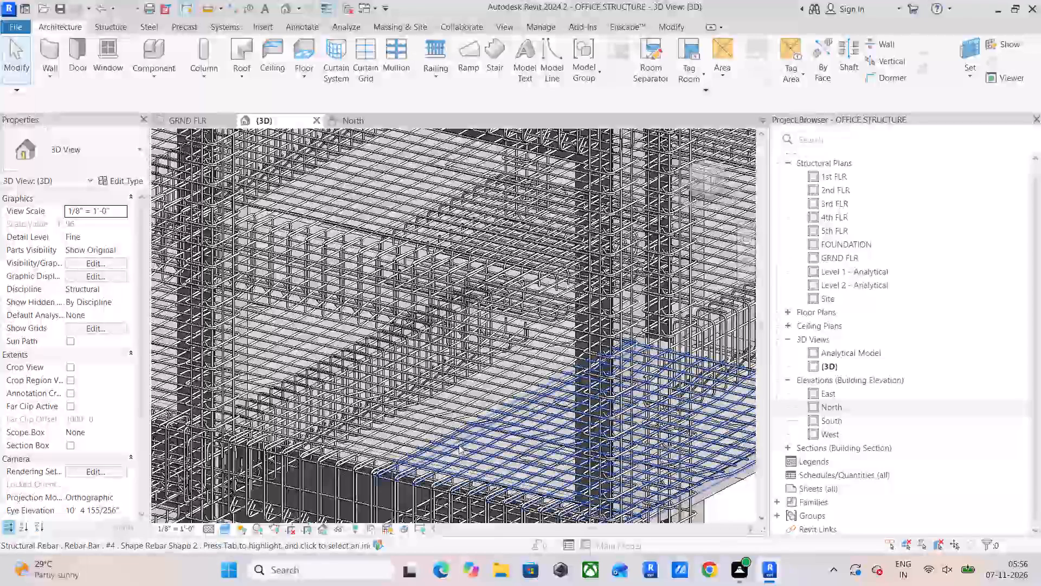
# Open the sketch of the 14-bar cranked #4 set at the slab's edge for editing in the North elevation.
pyautogui.click(459, 445)
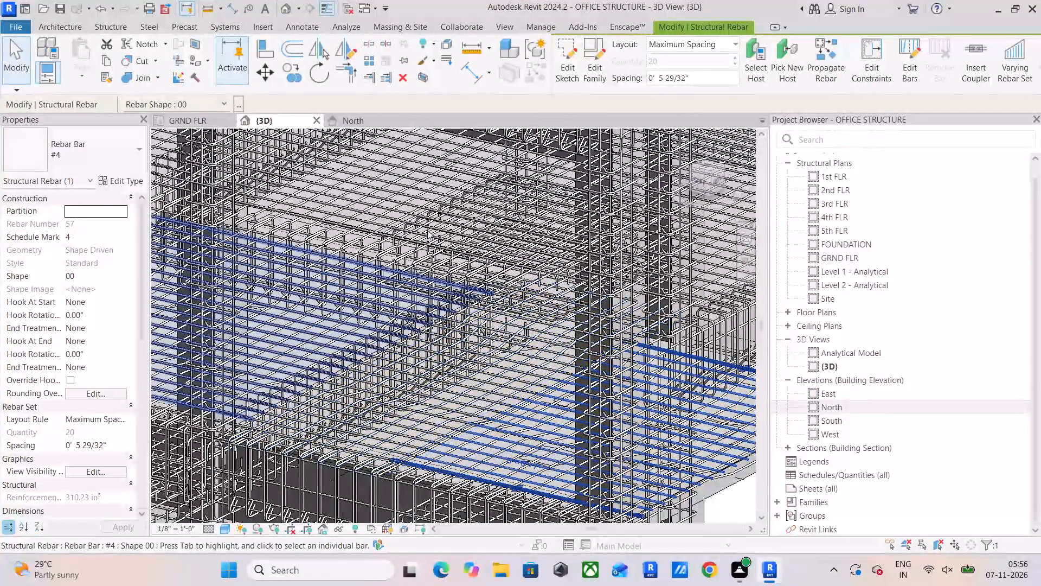
pyautogui.keyDown('shift'); pyautogui.moveTo(506, 354); pyautogui.dragTo(459, 333, button='middle'); pyautogui.keyUp('shift')
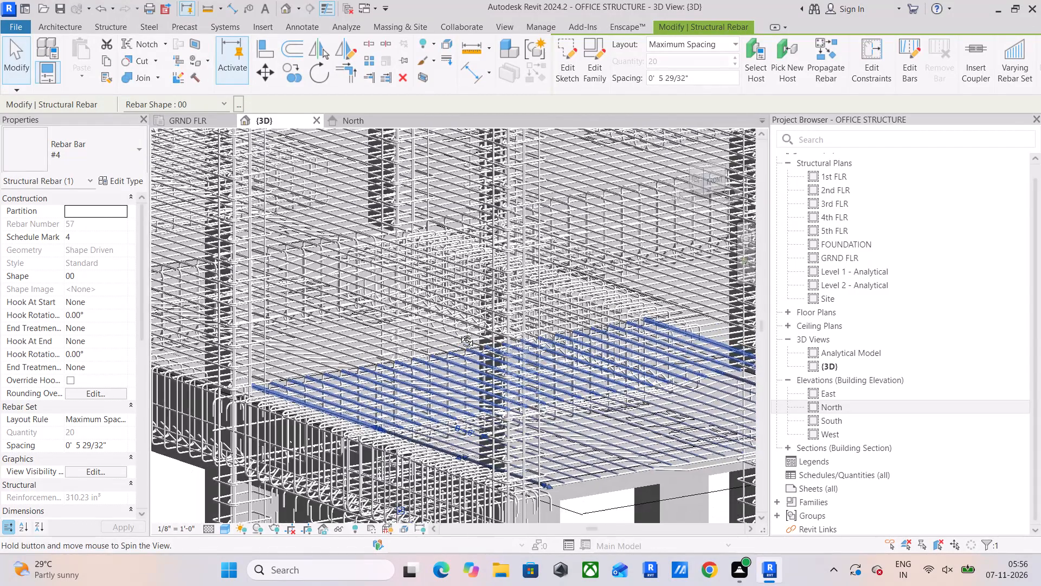
pyautogui.keyDown('shift'); pyautogui.moveTo(459, 333); pyautogui.dragTo(426, 335, button='middle'); pyautogui.keyUp('shift')
pyautogui.moveTo(490, 366); pyautogui.dragTo(269, 206, button='middle')
pyautogui.scroll(4, 345, 274)
pyautogui.scroll(2, 314, 351)
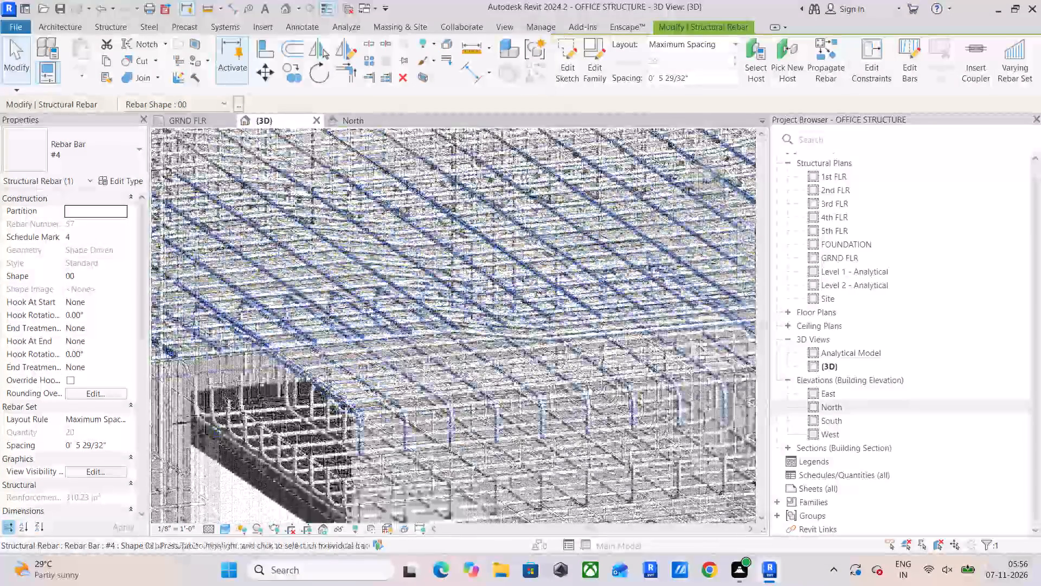
pyautogui.click(326, 338)
pyautogui.scroll(-6, 382, 346)
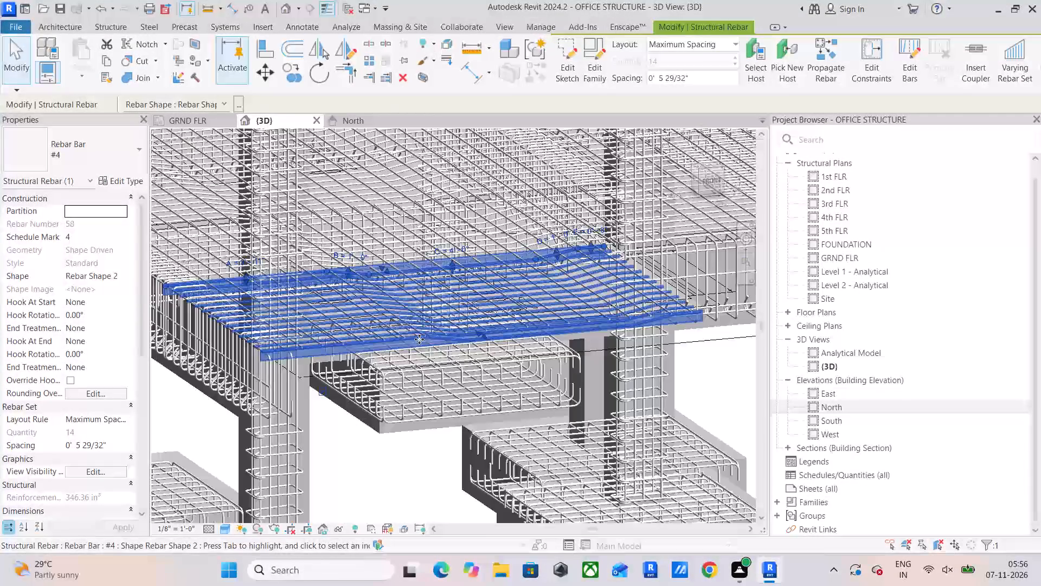
pyautogui.moveTo(465, 340); pyautogui.dragTo(454, 351, button='middle')
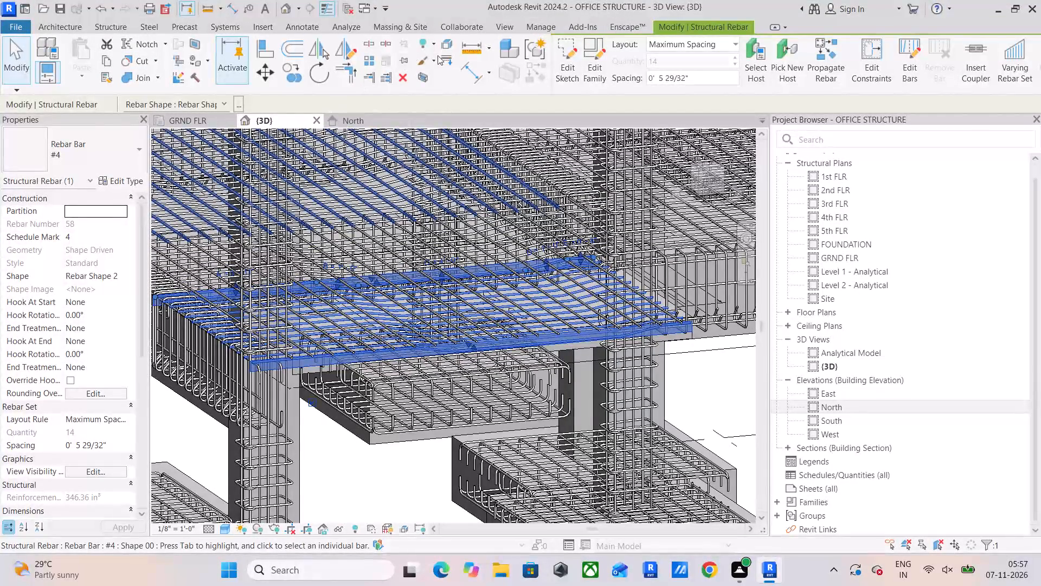
pyautogui.click(571, 52)
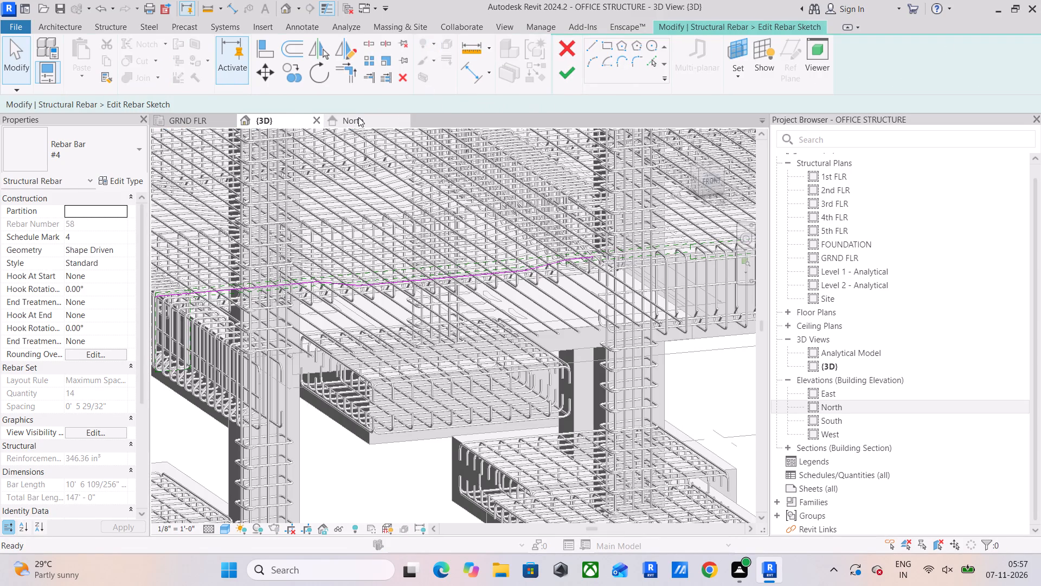
pyautogui.click(358, 117)
# Draw a short vertical guide down from the bar's column-side end and a horizontal guide about 10'-6" long to the beam's outer cover line.
pyautogui.scroll(5, 583, 347)
pyautogui.scroll(4, 512, 307)
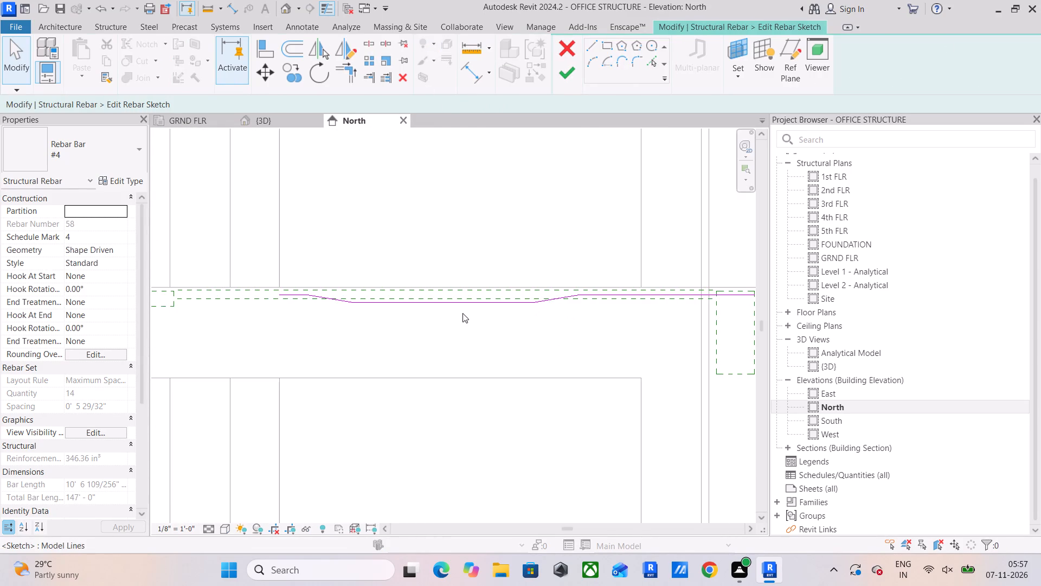
pyautogui.scroll(-2, 455, 313)
pyautogui.moveTo(455, 313); pyautogui.dragTo(451, 329, button='middle')
pyautogui.scroll(4, 397, 326)
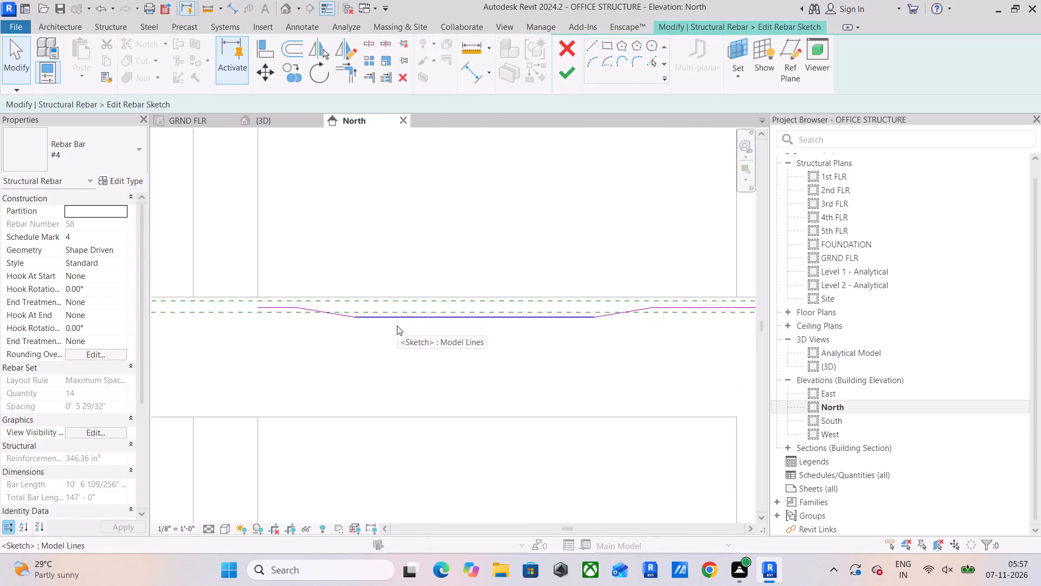
pyautogui.moveTo(427, 325); pyautogui.dragTo(340, 327, button='middle')
pyautogui.scroll(-1, 364, 326)
pyautogui.moveTo(395, 329); pyautogui.dragTo(393, 335, button='middle')
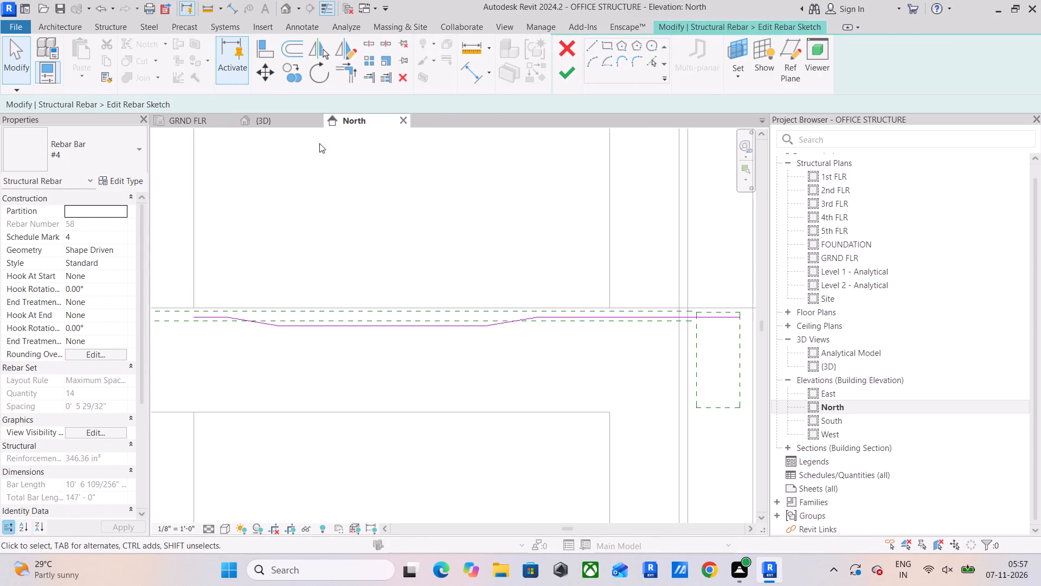
pyautogui.click(587, 42)
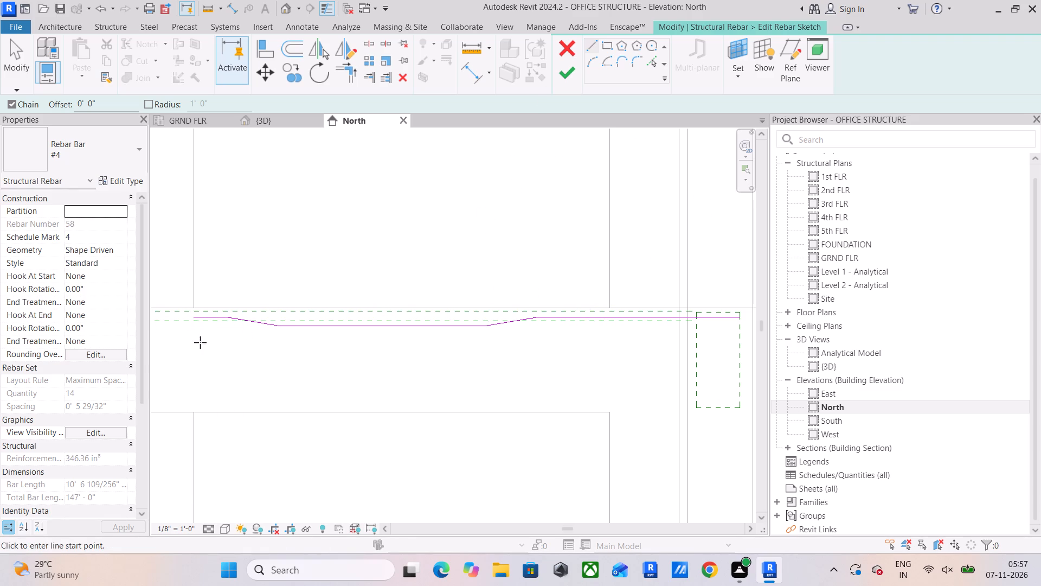
pyautogui.click(196, 320)
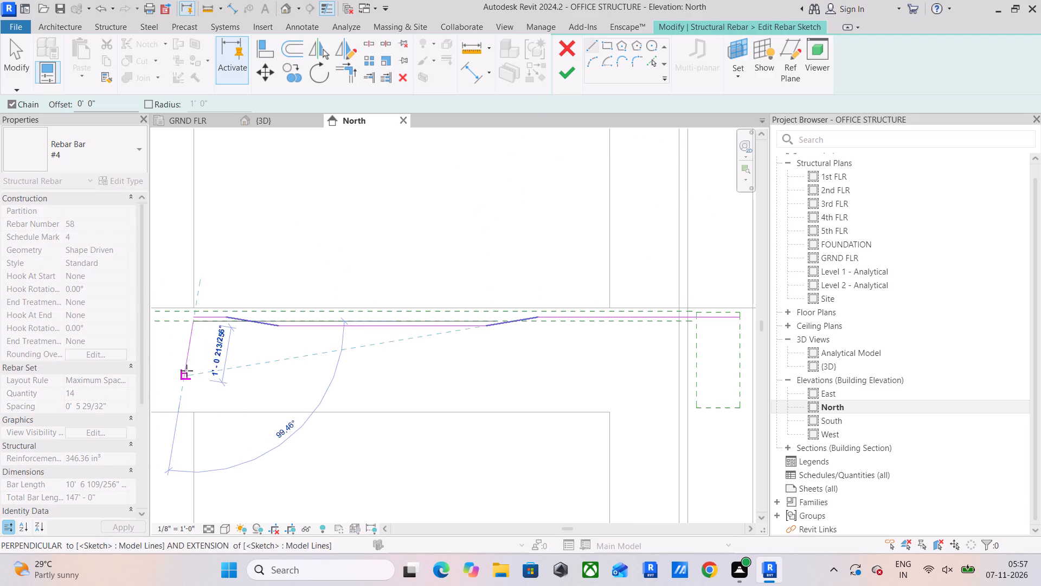
pyautogui.click(197, 351)
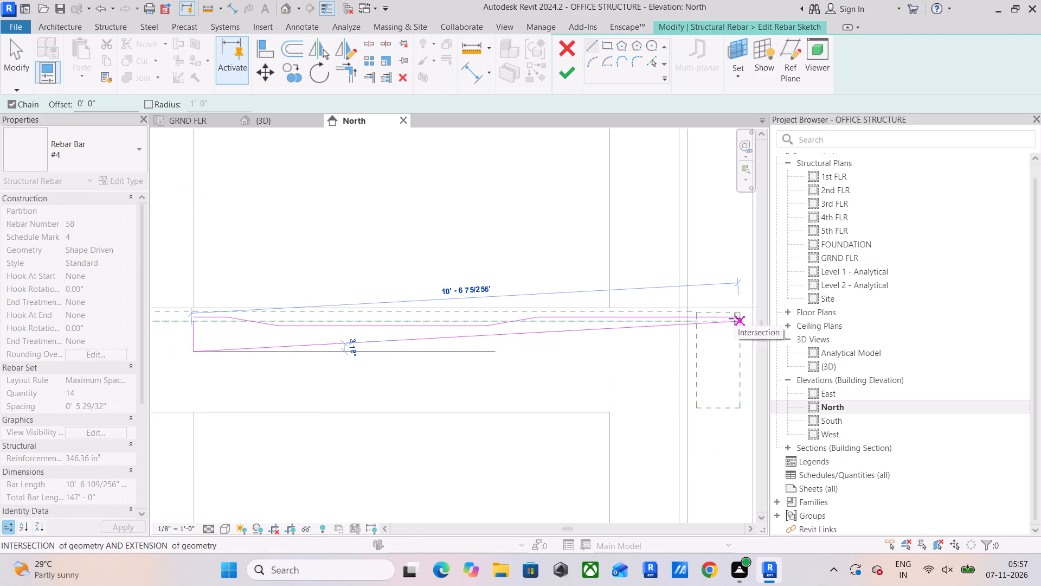
pyautogui.click(739, 361)
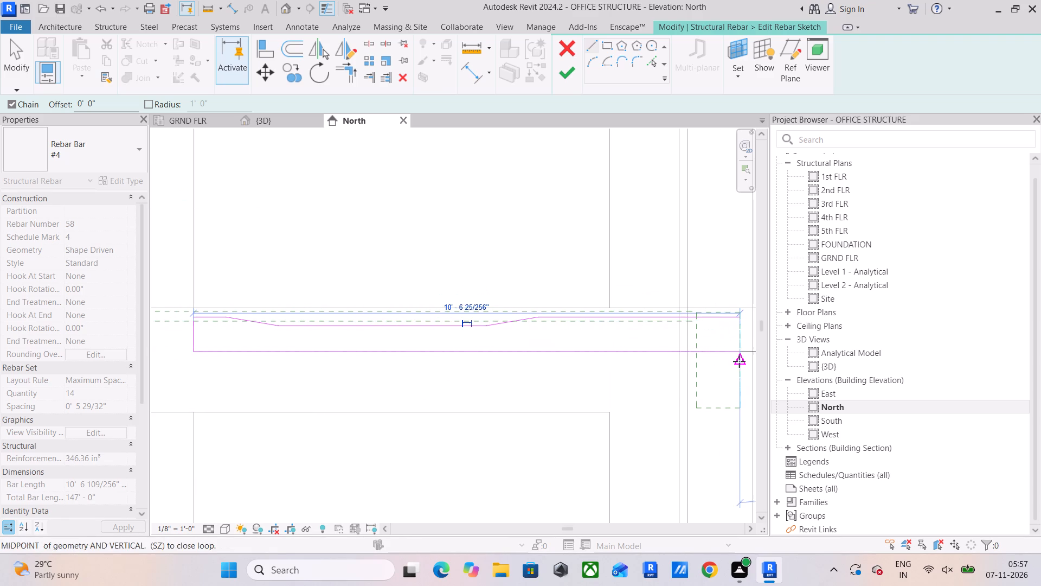
pyautogui.press('Escape')
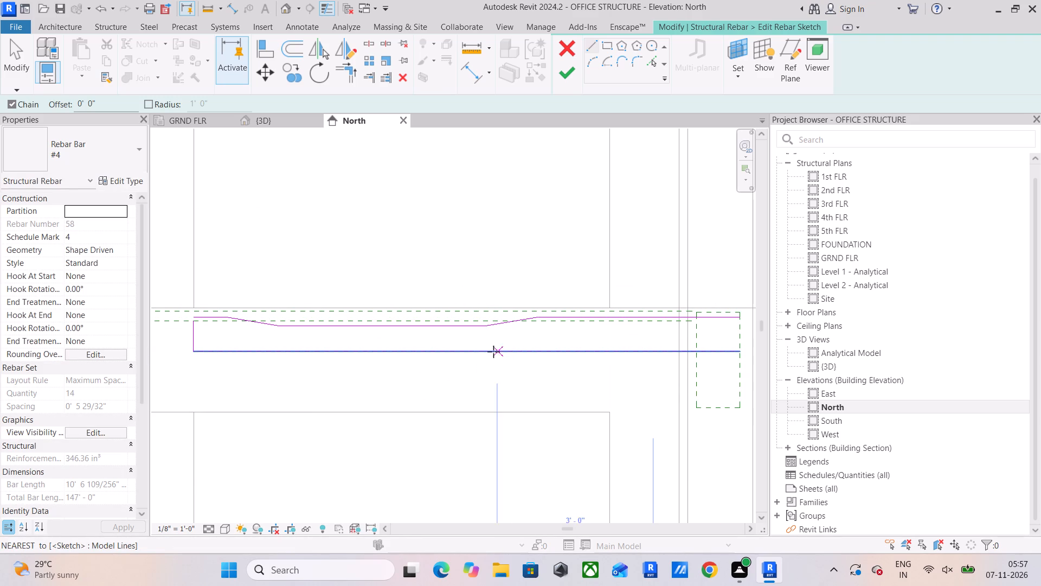
# Draw a vertical reference line from the horizontal guide's midpoint up to the slab's top cover line.
pyautogui.click(467, 352)
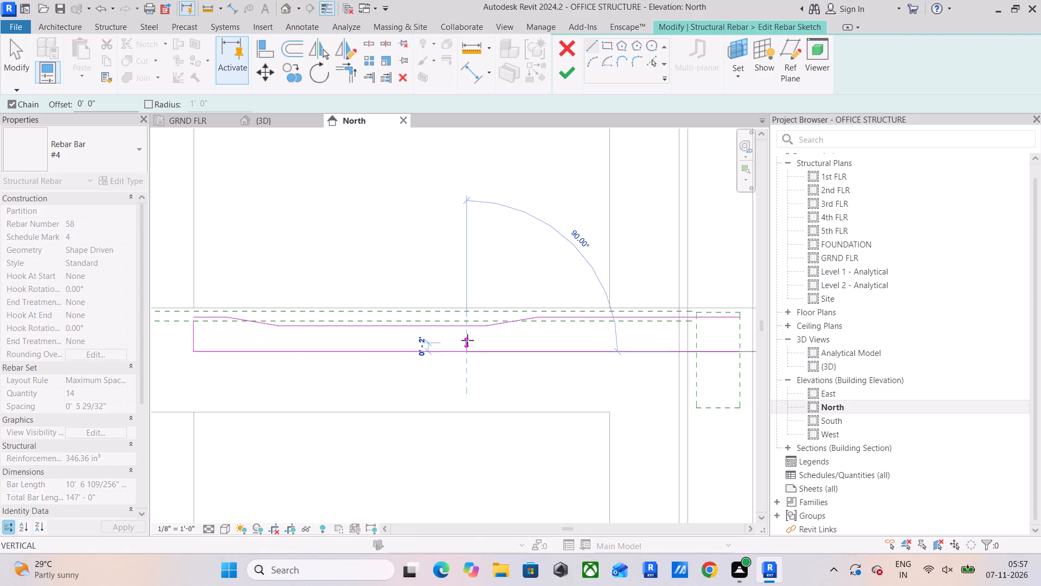
pyautogui.click(473, 312)
pyautogui.press('Escape')
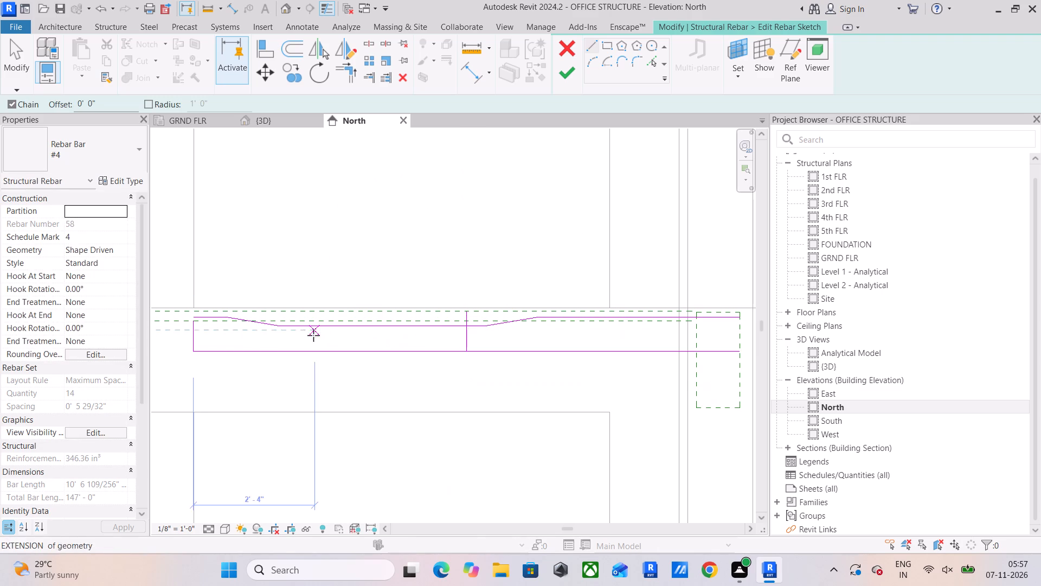
pyautogui.press('Escape')
pyautogui.press('Escape')
# Move the lowered segment together with both sloped segments so its midpoint sits on the vertical reference line.
pyautogui.click(268, 326)
pyautogui.keyDown('ctrl'); pyautogui.click(332, 332); pyautogui.keyUp('ctrl')
pyautogui.keyDown('ctrl'); pyautogui.click(349, 325); pyautogui.keyUp('ctrl')
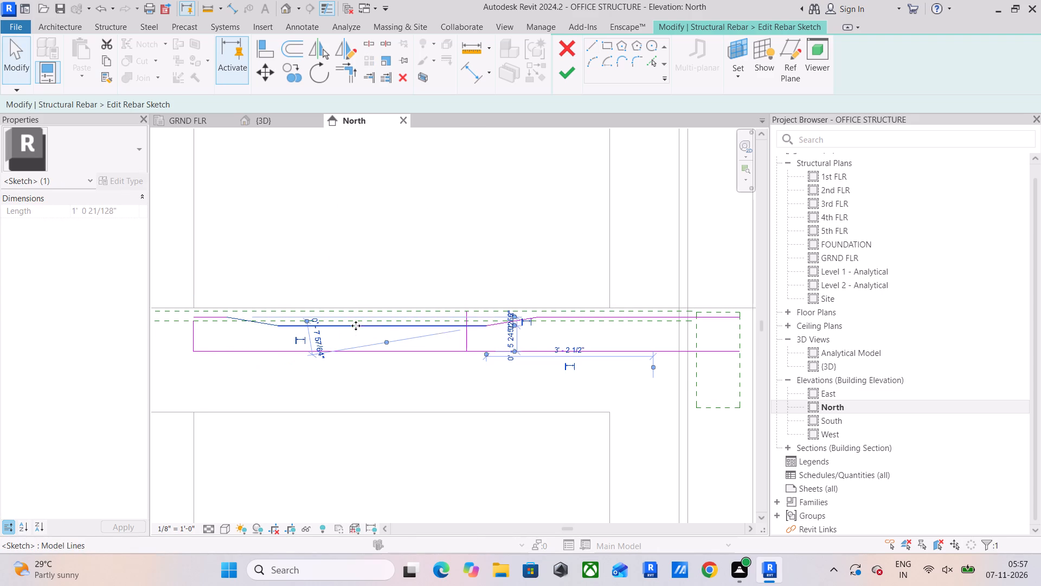
pyautogui.keyDown('ctrl'); pyautogui.click(499, 325); pyautogui.keyUp('ctrl')
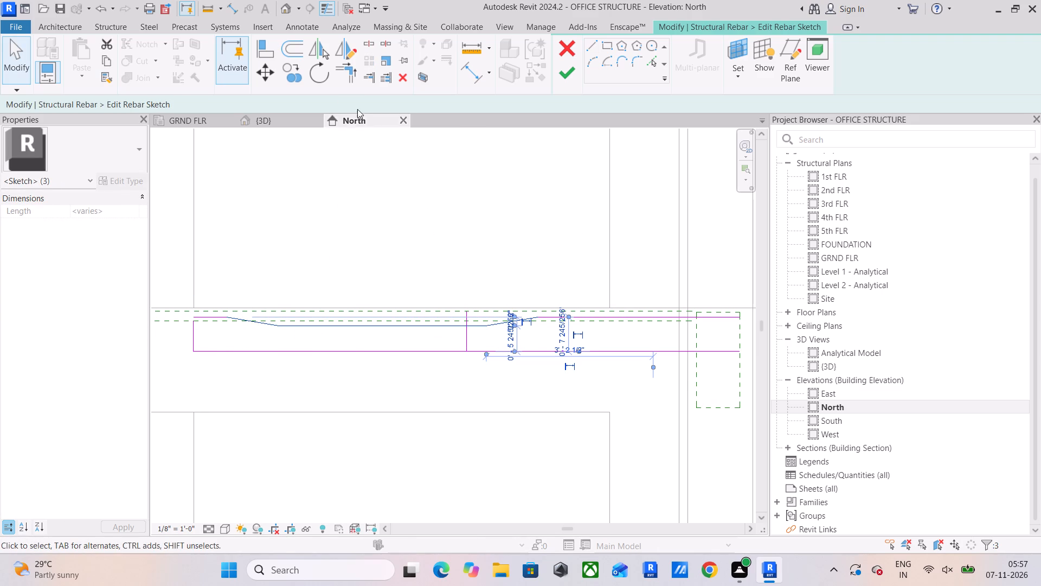
pyautogui.click(256, 84)
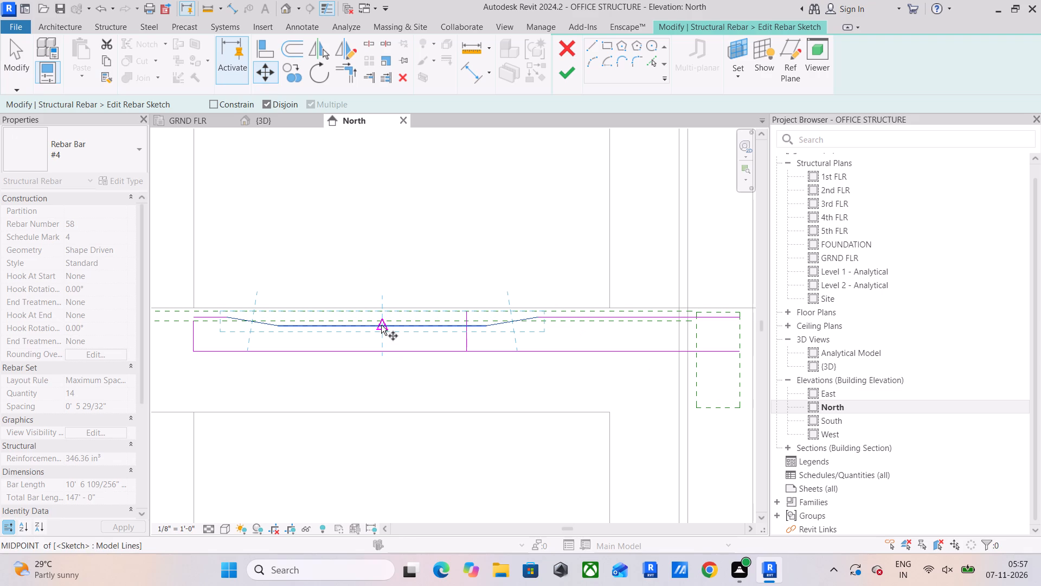
pyautogui.click(381, 325)
pyautogui.click(467, 328)
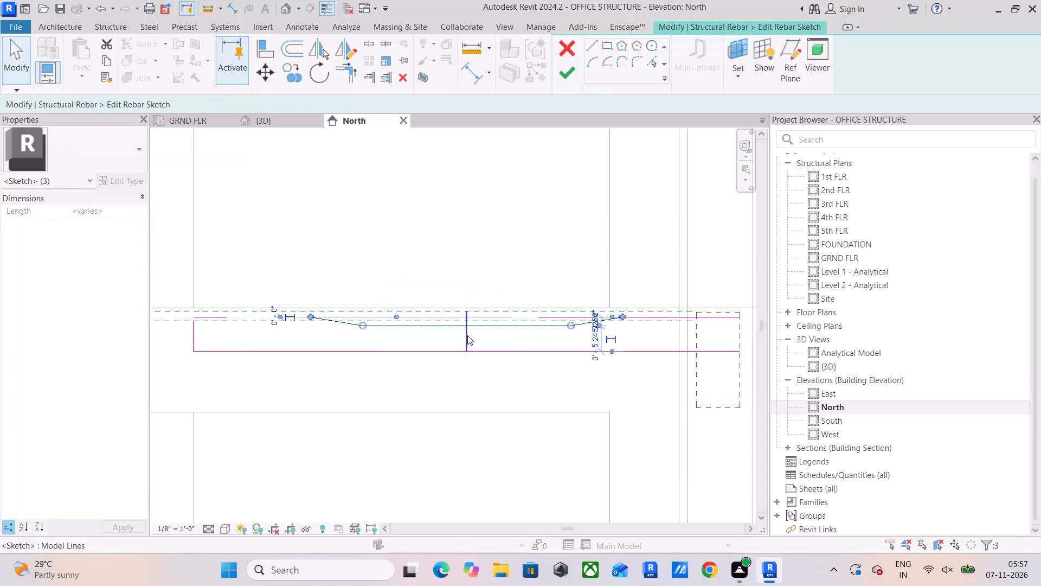
pyautogui.press('Escape')
pyautogui.press('Escape')
pyautogui.press('Escape')
pyautogui.press('Escape')
# Delete the horizontal guide and the short vertical guide at the bar's end.
pyautogui.click(360, 349)
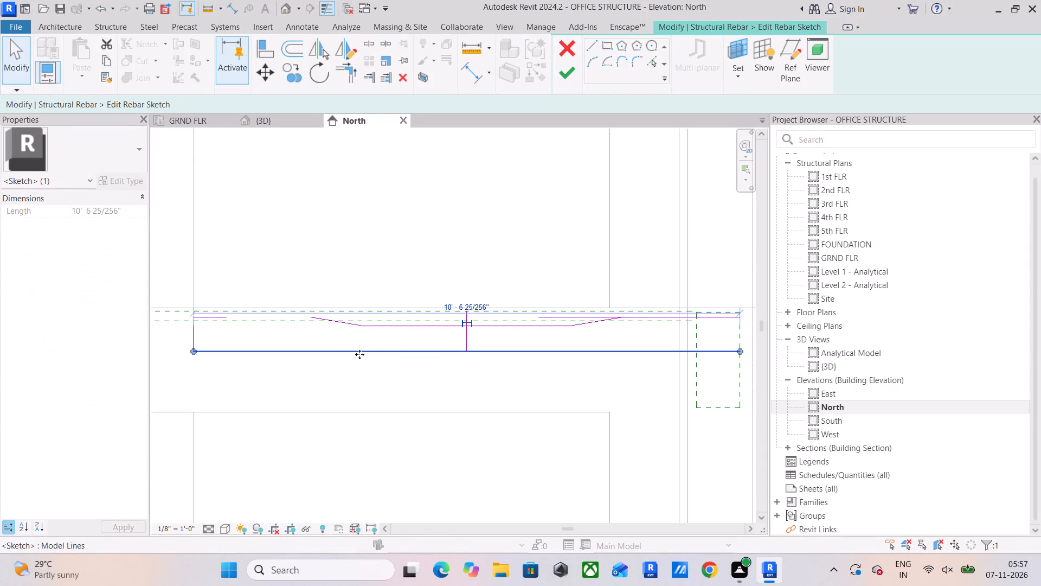
pyautogui.press('Delete')
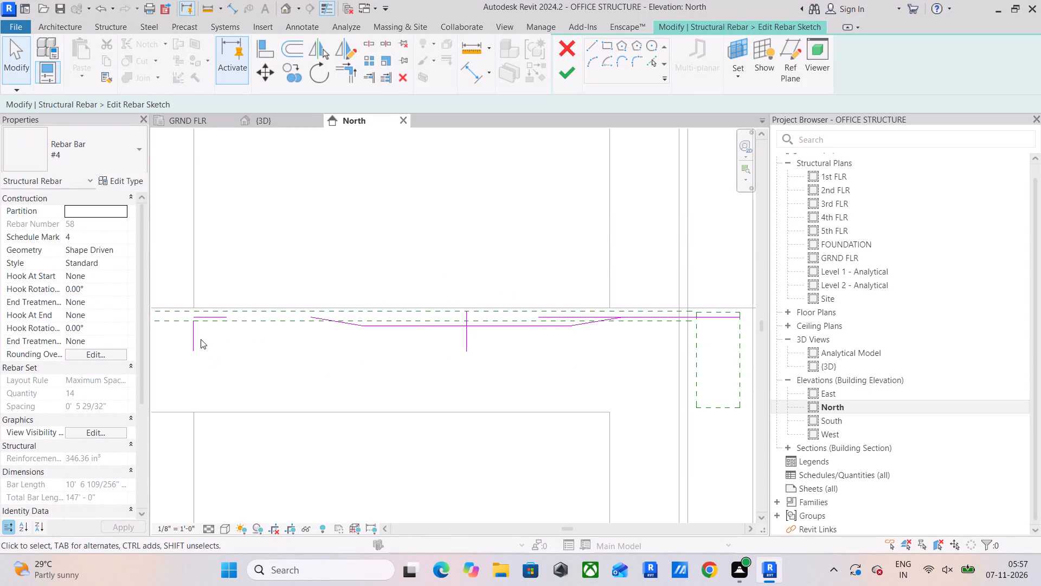
pyautogui.click(195, 335)
pyautogui.press('Delete')
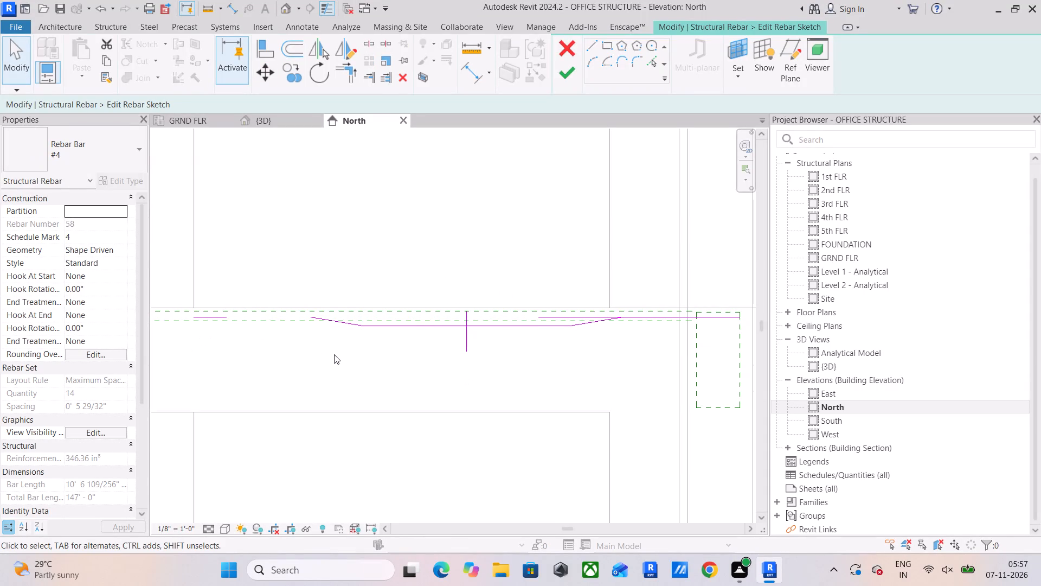
# Trim/extend both outer upper segments to corners with the upper ends of the moved sloped segments.
pyautogui.click(357, 70)
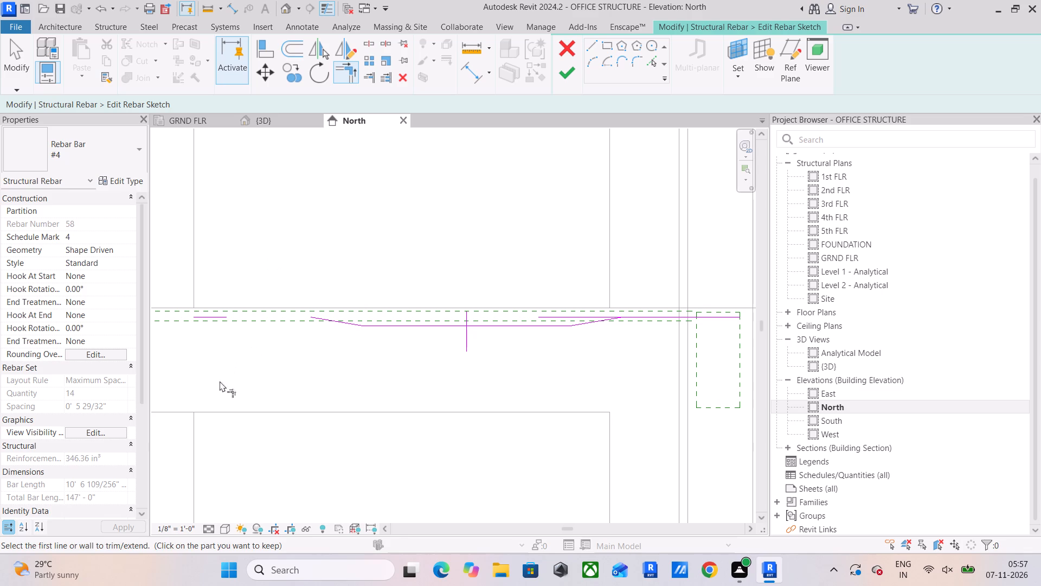
pyautogui.click(222, 315)
pyautogui.click(315, 320)
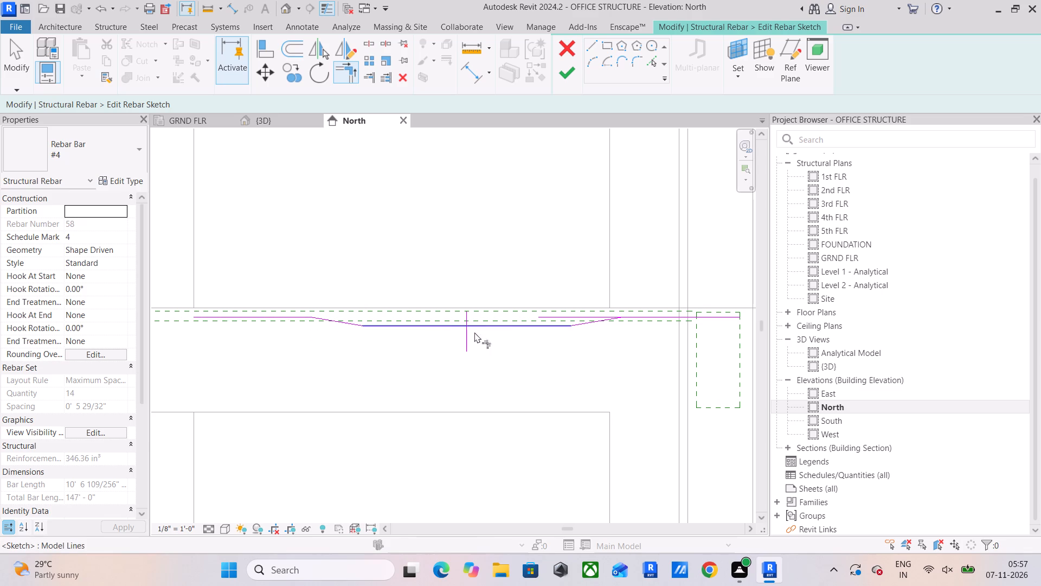
pyautogui.click(585, 322)
pyautogui.click(640, 314)
pyautogui.press('Escape')
pyautogui.press('Escape')
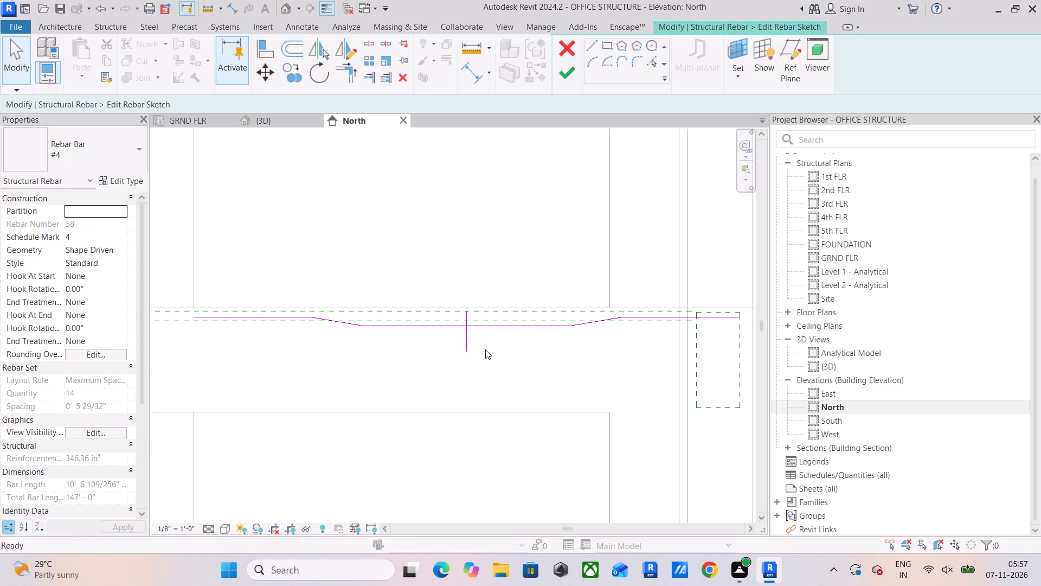
pyautogui.press('Escape')
# Delete the vertical reference line at the middle of the lowered segment.
pyautogui.click(467, 340)
pyautogui.press('Delete')
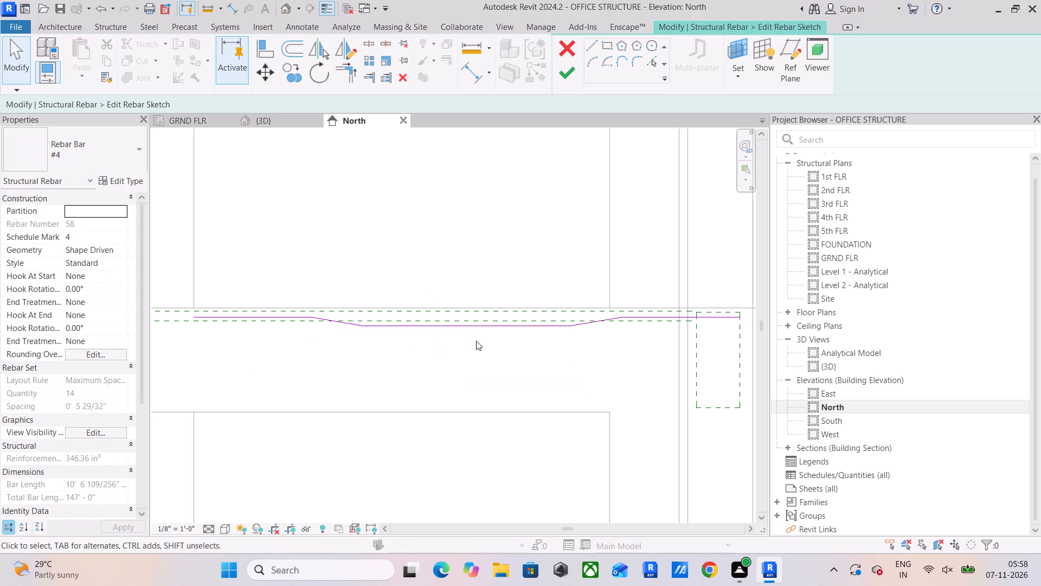
# Finish the sketch edit of the current cranked bar set.
pyautogui.click(555, 79)
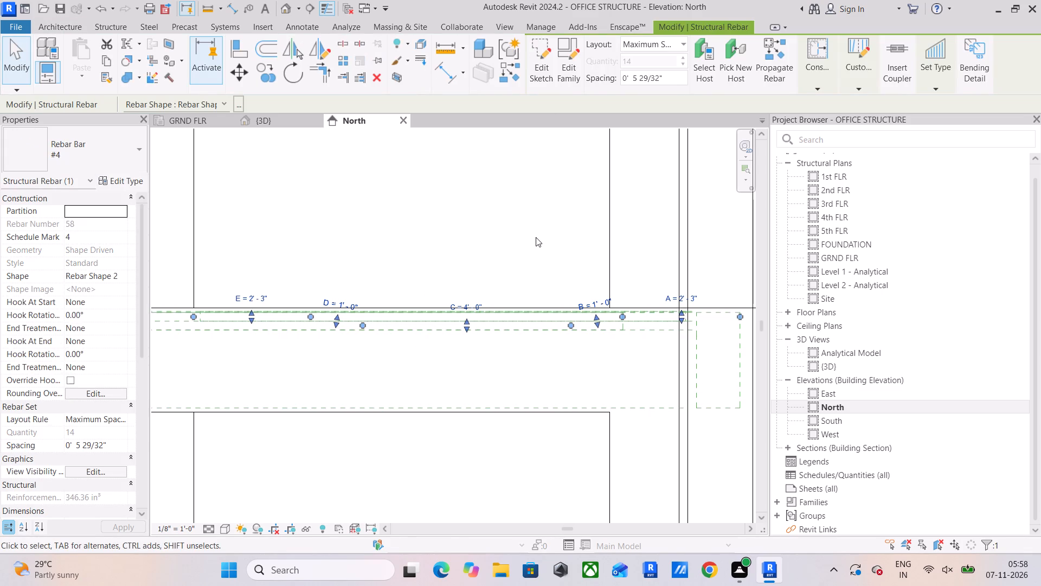
# Select the neighbouring 9-bar cranked #4 set in the 3D view and open its sketch for editing in the North elevation.
pyautogui.click(274, 125)
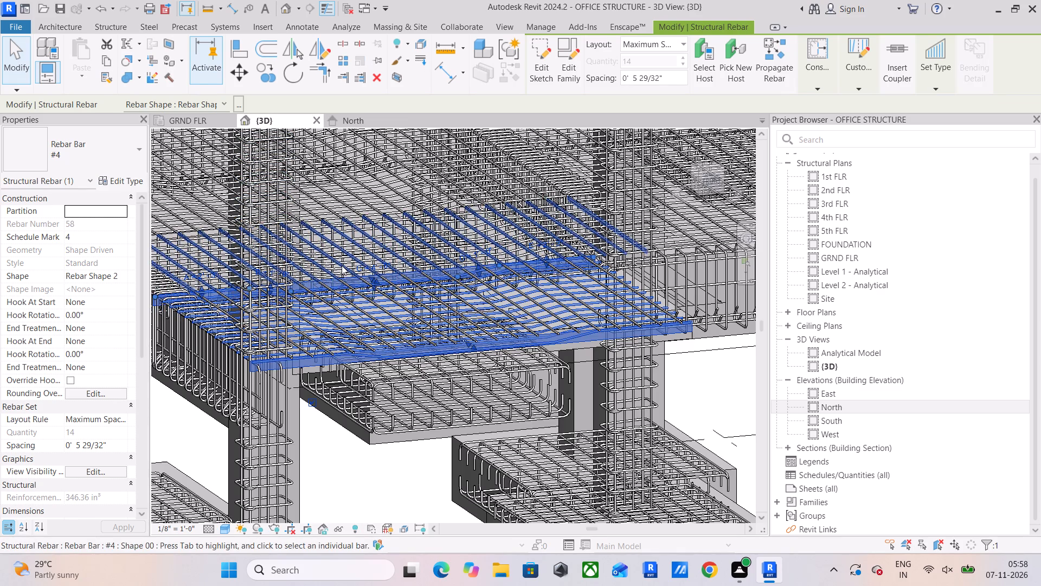
pyautogui.scroll(-2, 342, 265)
pyautogui.keyDown('shift'); pyautogui.moveTo(340, 291); pyautogui.dragTo(458, 310, button='middle'); pyautogui.keyUp('shift')
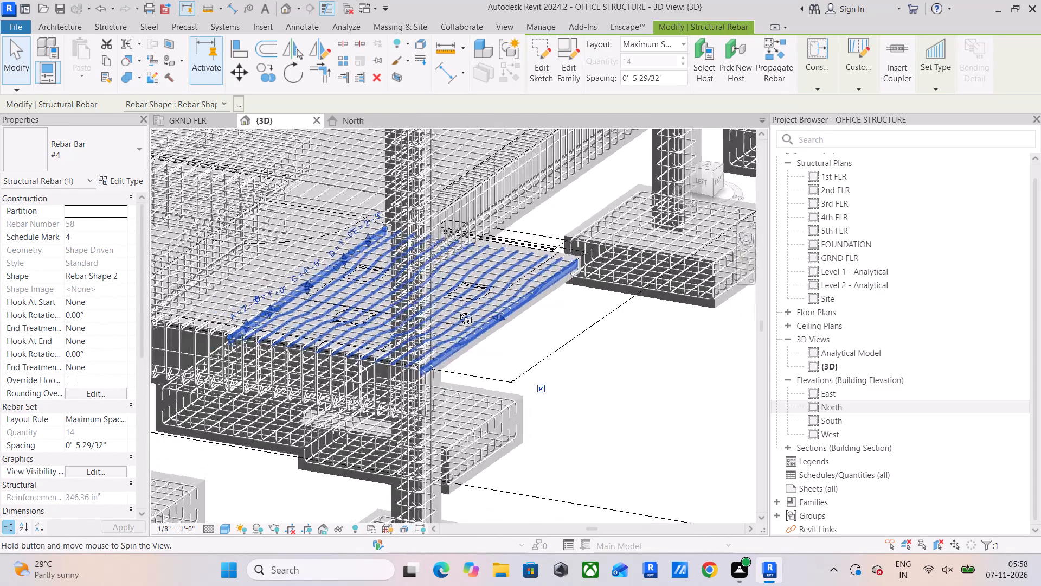
pyautogui.keyDown('shift'); pyautogui.moveTo(458, 310); pyautogui.dragTo(466, 308, button='middle'); pyautogui.keyUp('shift')
pyautogui.moveTo(460, 320); pyautogui.dragTo(604, 346, button='middle')
pyautogui.scroll(7, 368, 327)
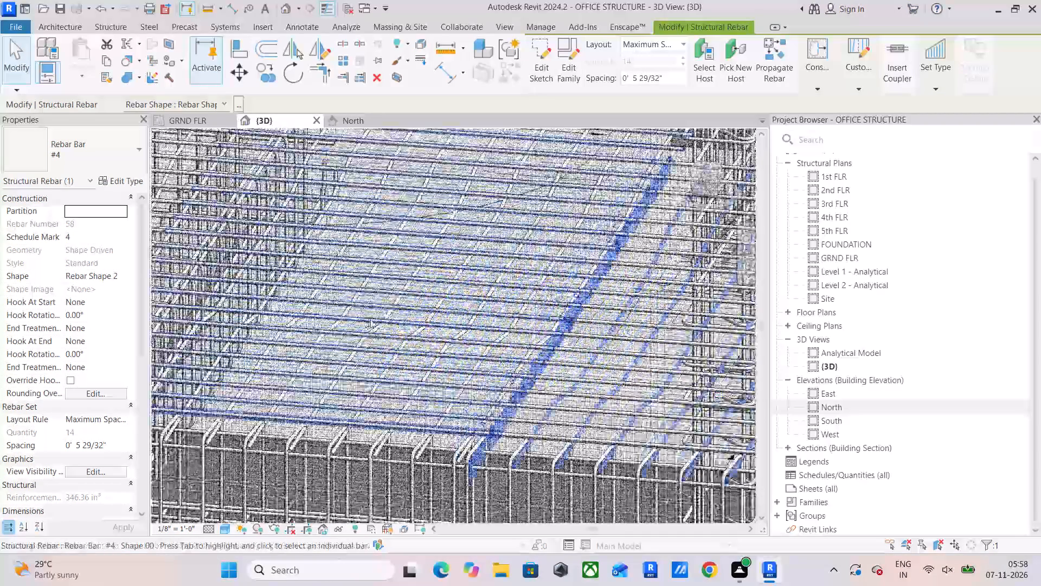
pyautogui.click(376, 378)
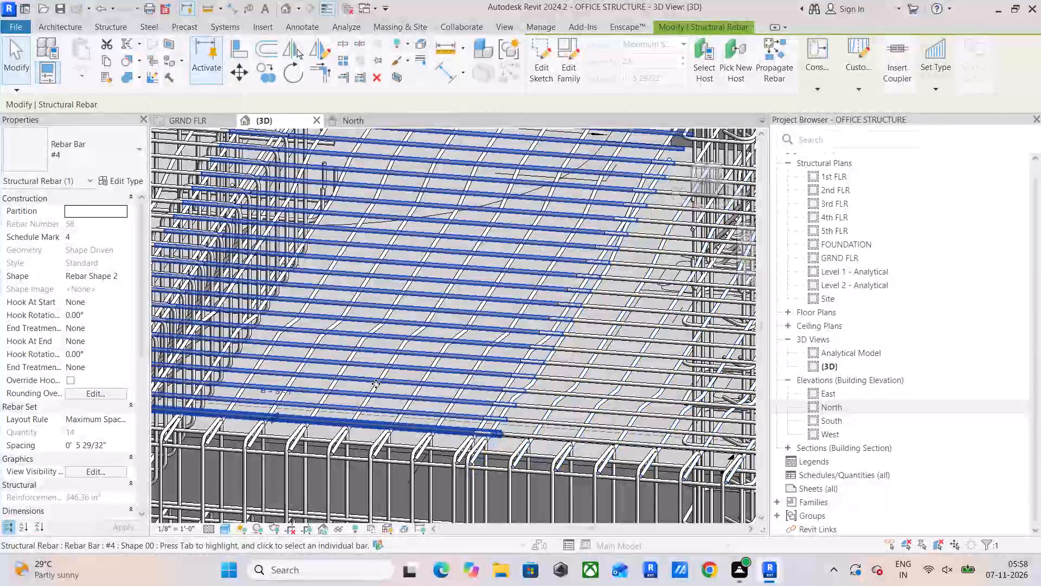
pyautogui.scroll(4, 343, 437)
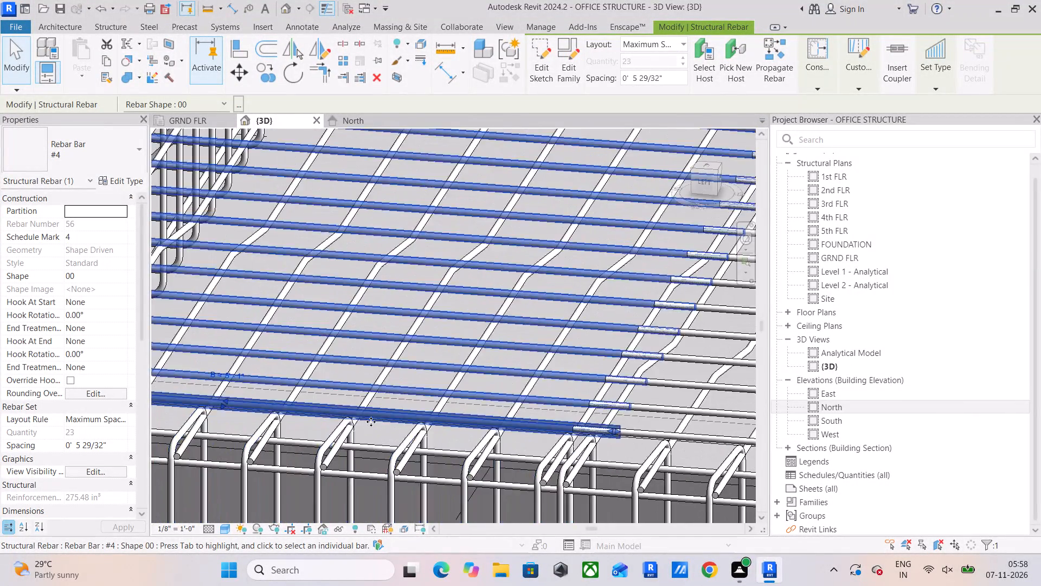
pyautogui.scroll(4, 371, 421)
pyautogui.click(357, 384)
pyautogui.scroll(-3, 357, 384)
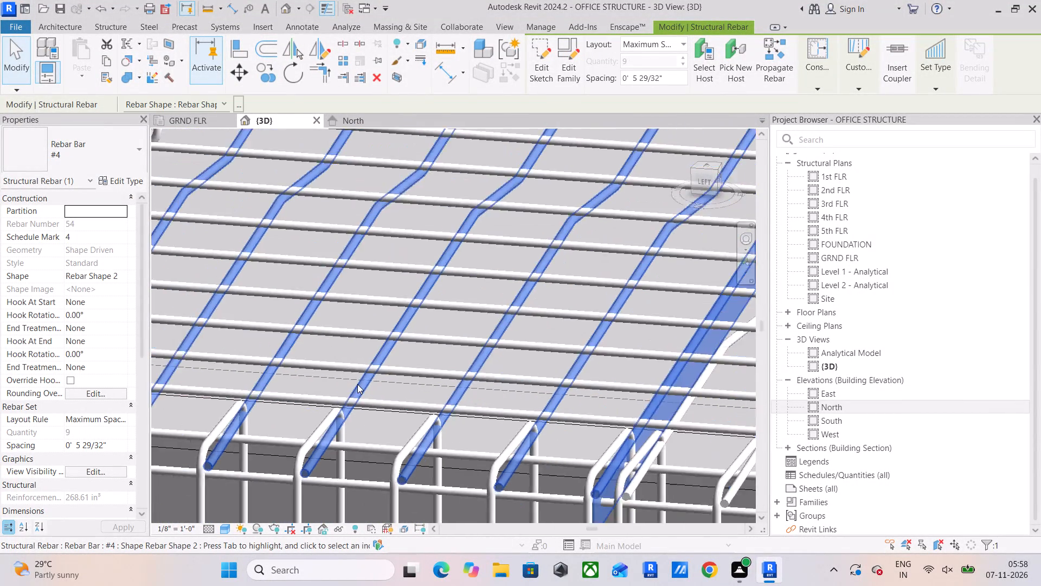
pyautogui.scroll(-11, 357, 384)
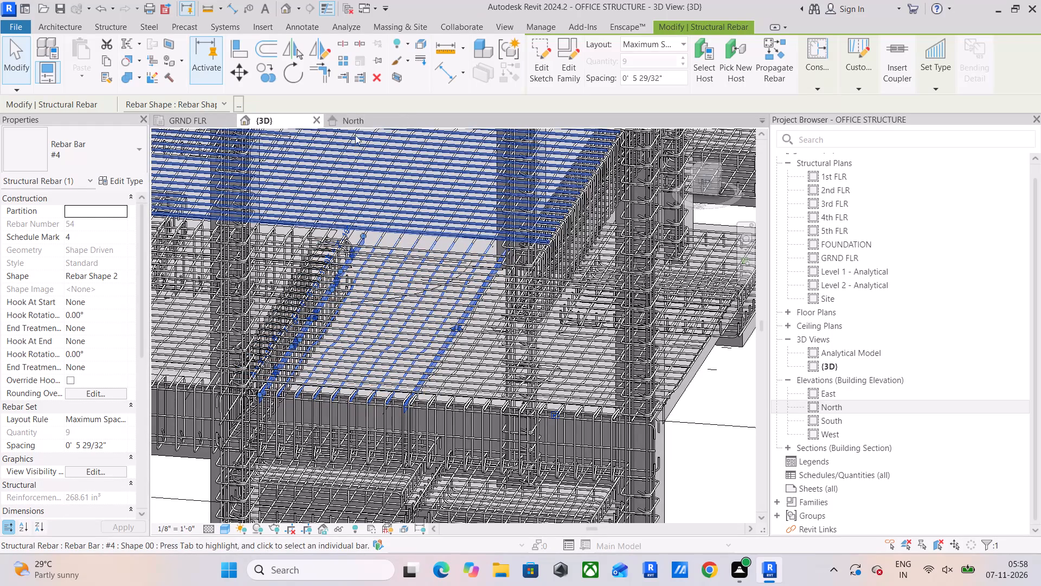
pyautogui.click(354, 124)
pyautogui.click(541, 52)
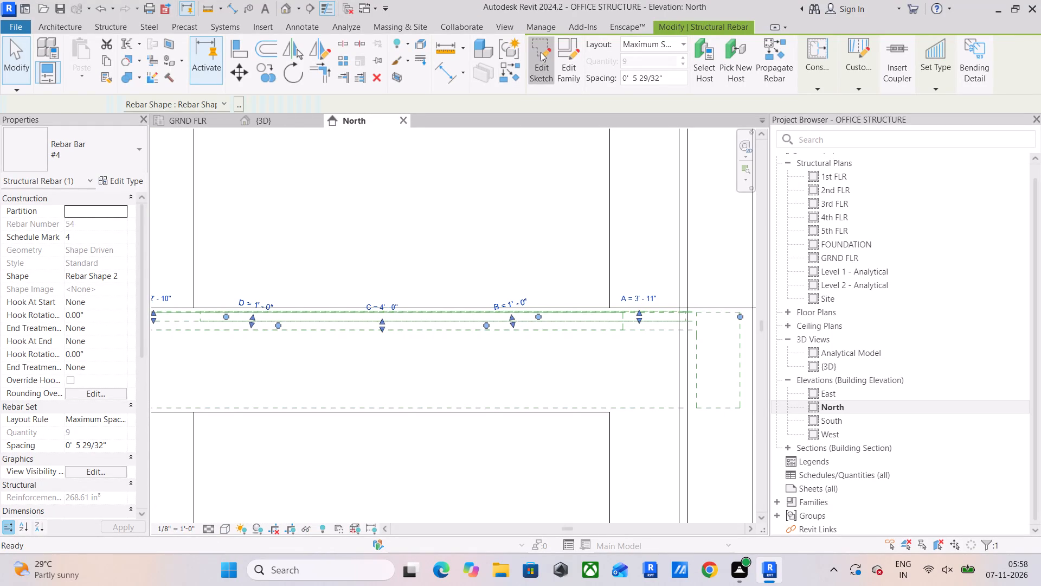
# Draw a short vertical guide down from the bar's inner end and a horizontal guide about 12'-9" long along the beam's underside to the outer end.
pyautogui.scroll(-5, 502, 275)
pyautogui.moveTo(502, 275); pyautogui.dragTo(475, 303, button='middle')
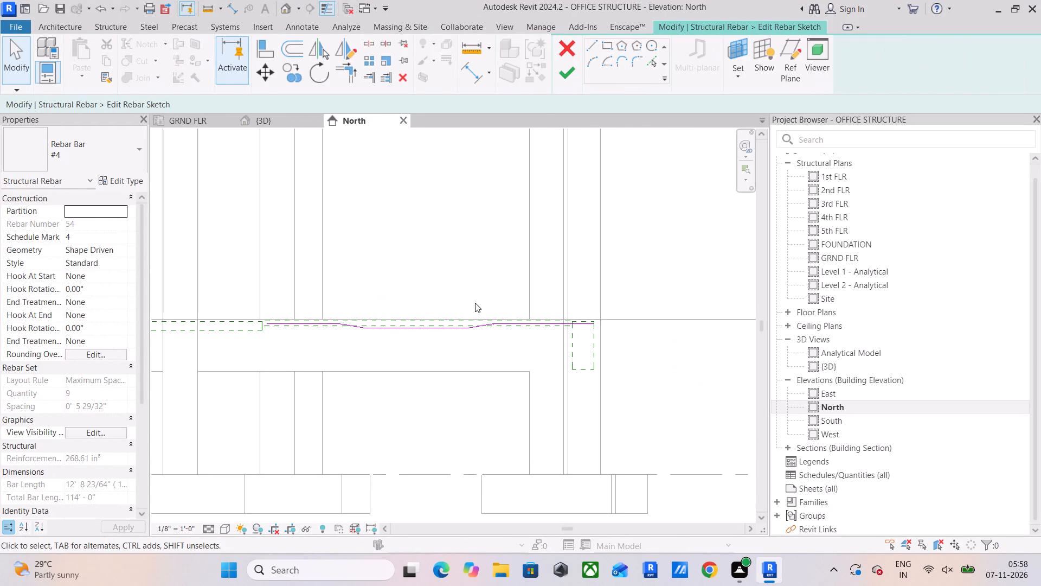
pyautogui.scroll(4, 231, 342)
pyautogui.moveTo(267, 352); pyautogui.dragTo(160, 330, button='middle')
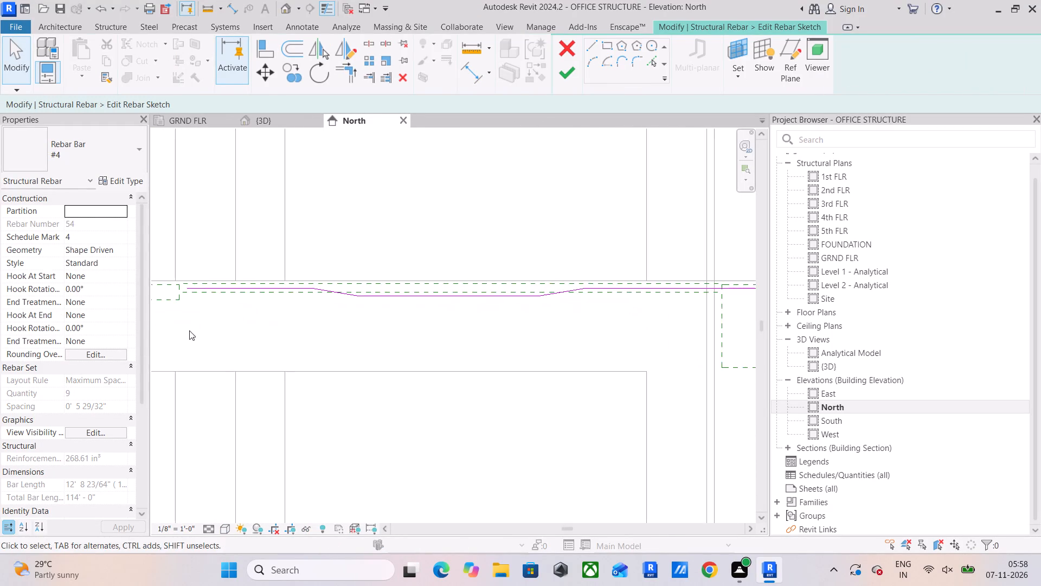
pyautogui.scroll(-2, 211, 330)
pyautogui.moveTo(227, 330); pyautogui.dragTo(225, 348, button='middle')
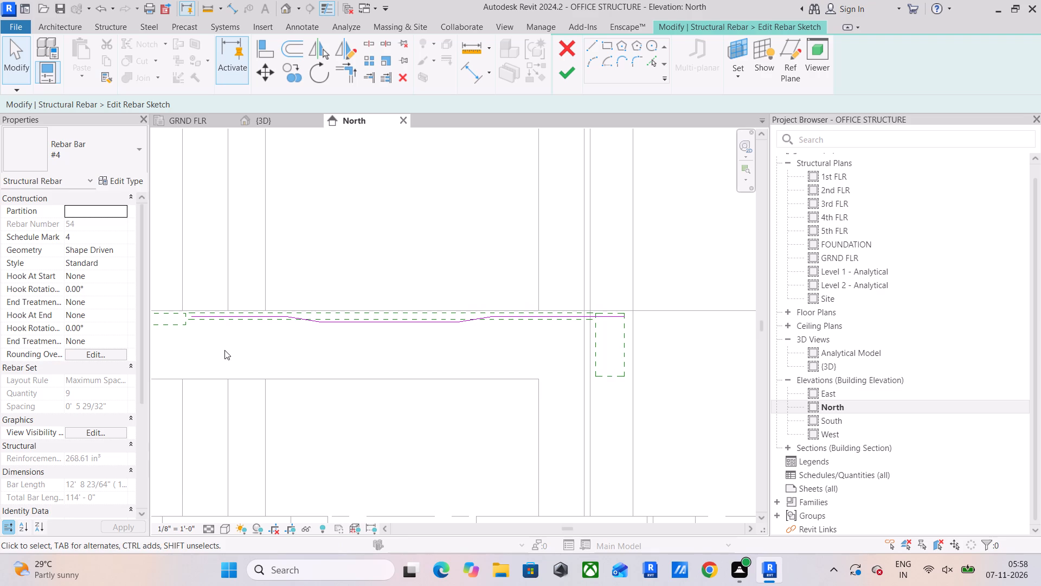
pyautogui.click(593, 43)
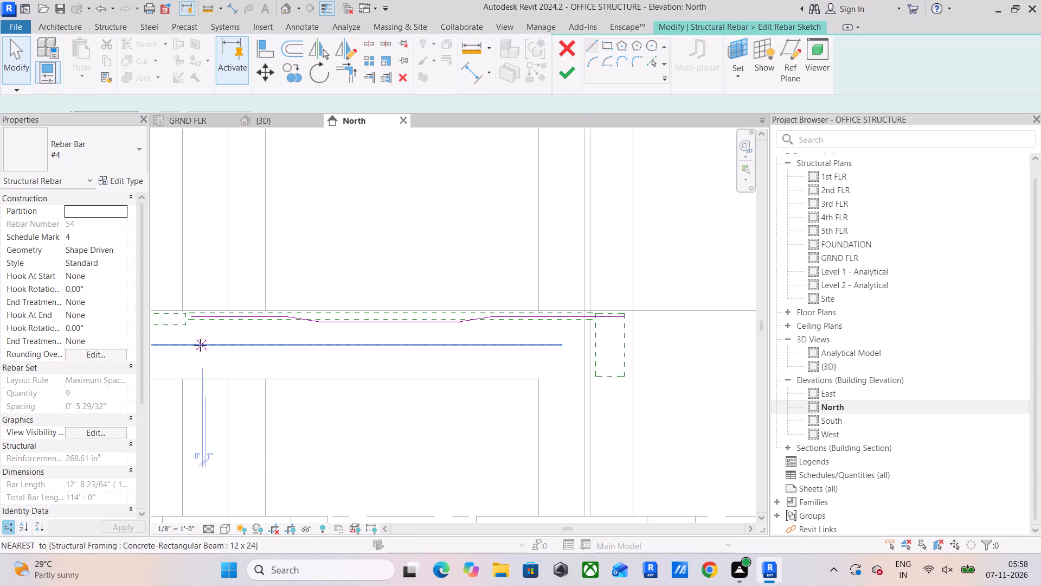
pyautogui.click(191, 320)
pyautogui.click(188, 378)
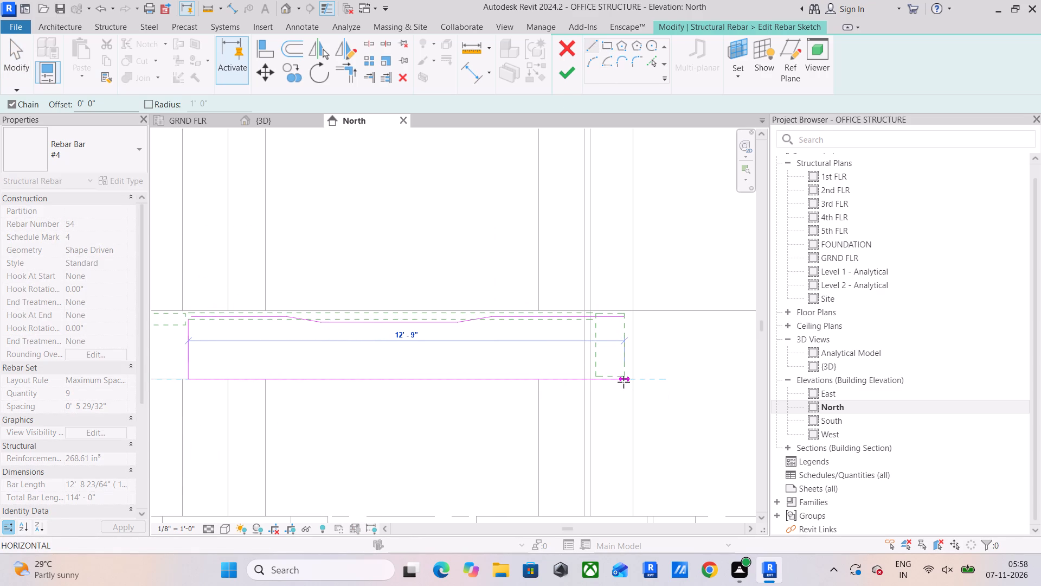
pyautogui.click(624, 382)
pyautogui.press('Escape')
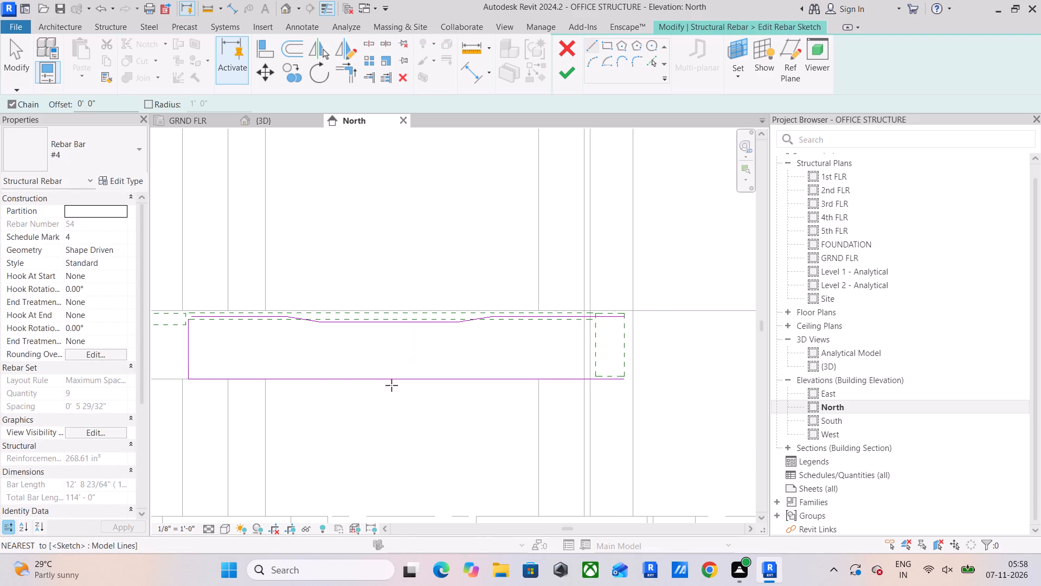
# Draw a vertical reference line about 1'-9" high from the horizontal guide's midpoint up to the bar.
pyautogui.moveTo(406, 383); pyautogui.dragTo(417, 371)
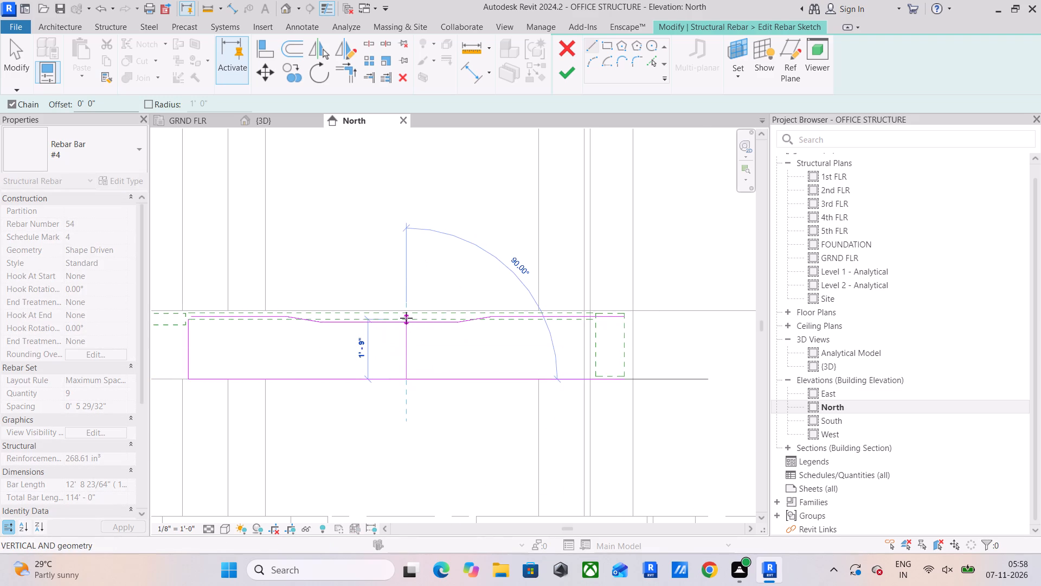
pyautogui.click(406, 318)
pyautogui.press('Escape')
pyautogui.scroll(4, 370, 325)
pyautogui.press('Escape')
pyautogui.press('Escape')
# Move the lowered segment together with both sloped segments so its midpoint sits on the vertical reference line.
pyautogui.click(316, 317)
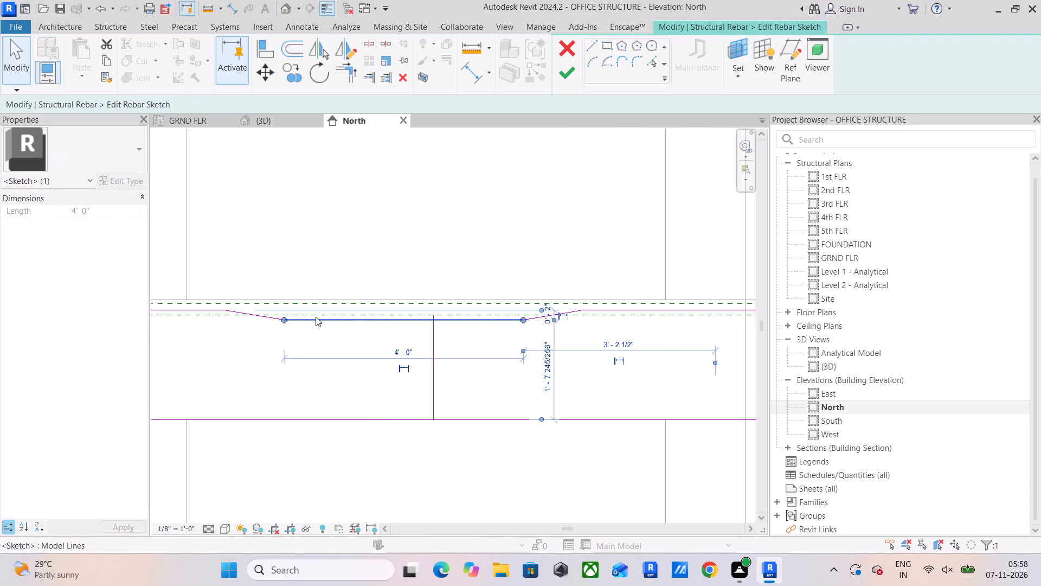
pyautogui.keyDown('ctrl'); pyautogui.click(261, 316); pyautogui.keyUp('ctrl')
pyautogui.keyDown('ctrl'); pyautogui.click(560, 315); pyautogui.keyUp('ctrl')
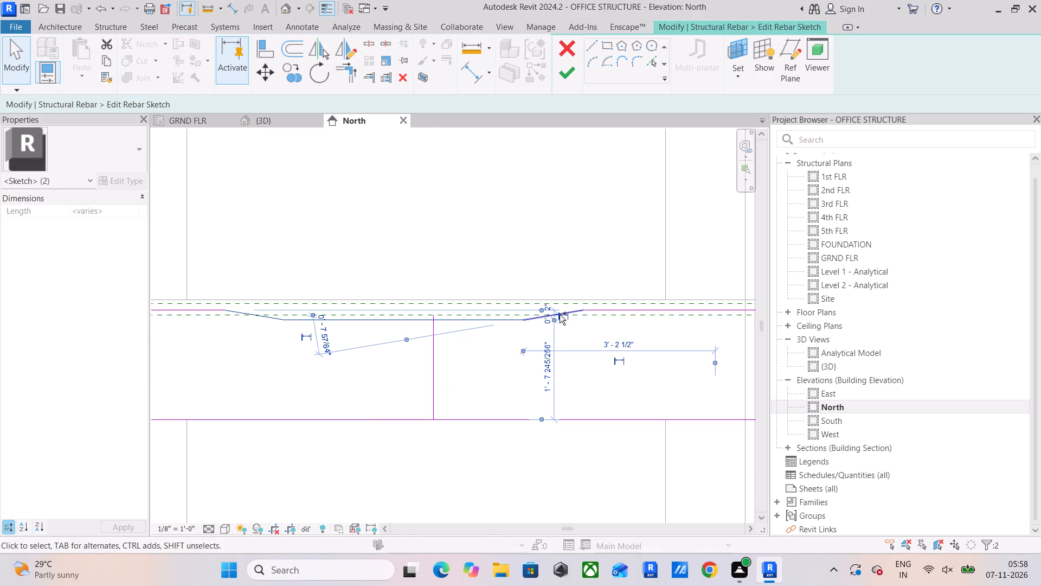
pyautogui.click(272, 73)
pyautogui.click(404, 318)
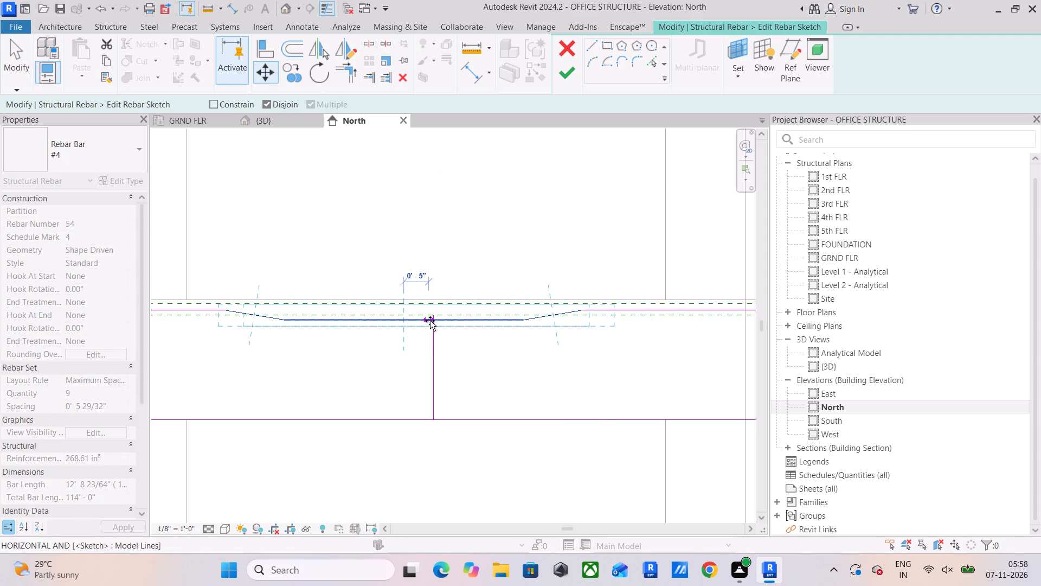
pyautogui.click(431, 321)
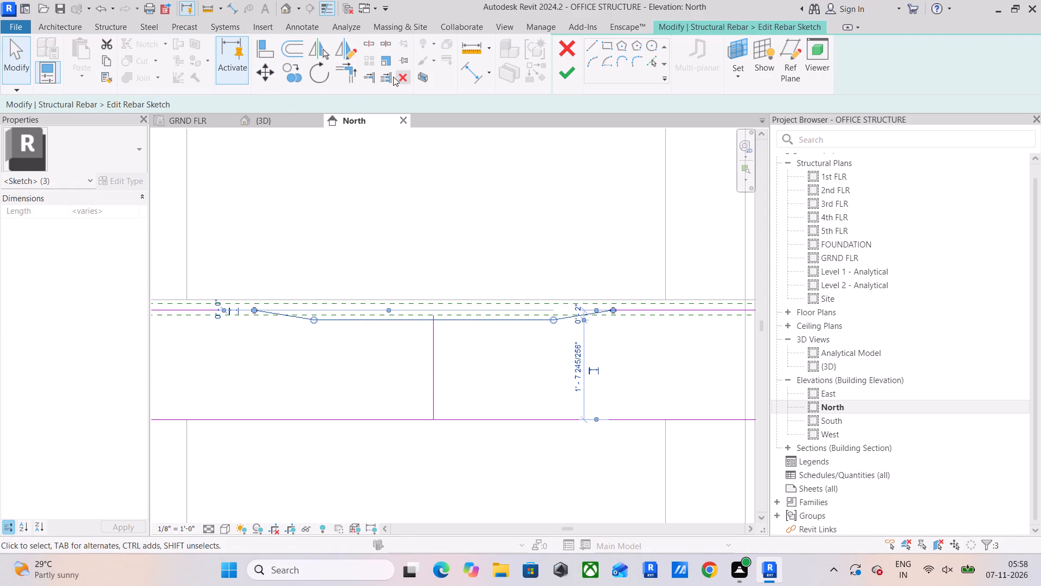
# Trim/extend both outer upper segments to corners with the upper ends of the moved sloped segments.
pyautogui.click(337, 79)
pyautogui.click(205, 309)
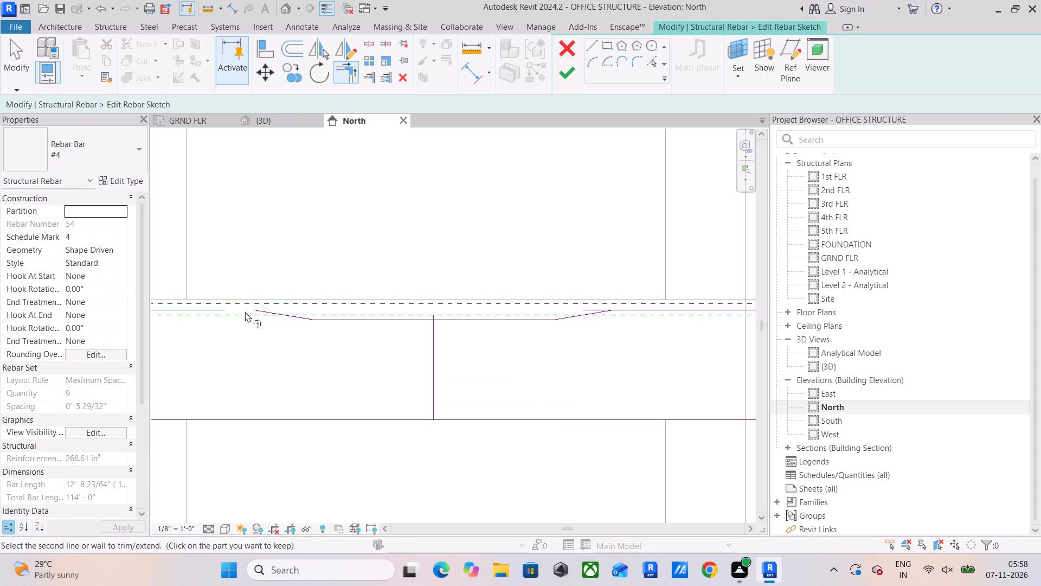
pyautogui.click(257, 313)
pyautogui.click(589, 312)
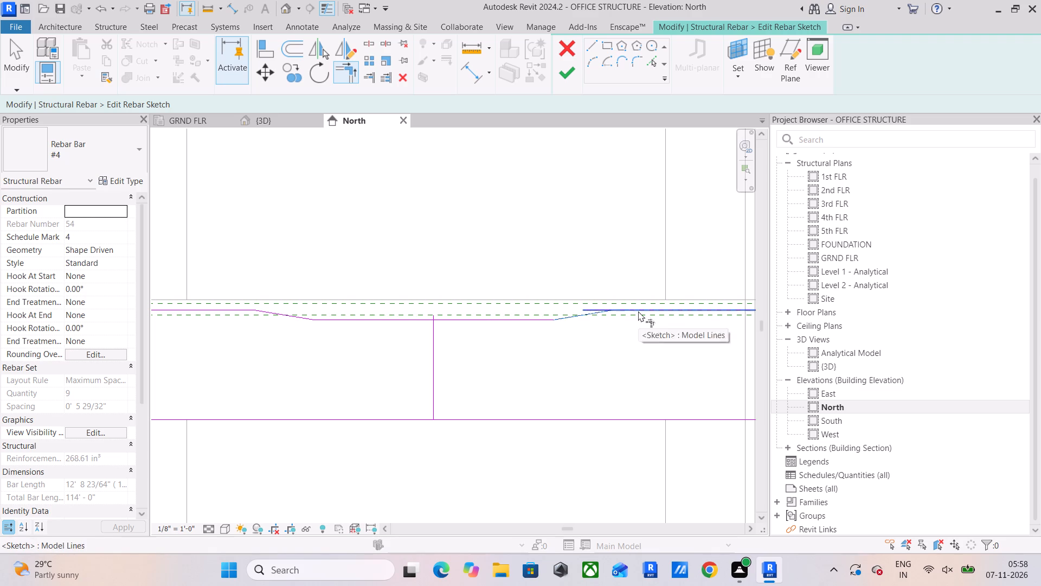
pyautogui.click(639, 310)
pyautogui.press('Escape')
pyautogui.press('Escape')
pyautogui.press('Escape')
# Delete the vertical reference line and both guides, and finish the bar set's sketch edit.
pyautogui.moveTo(457, 354); pyautogui.dragTo(424, 400)
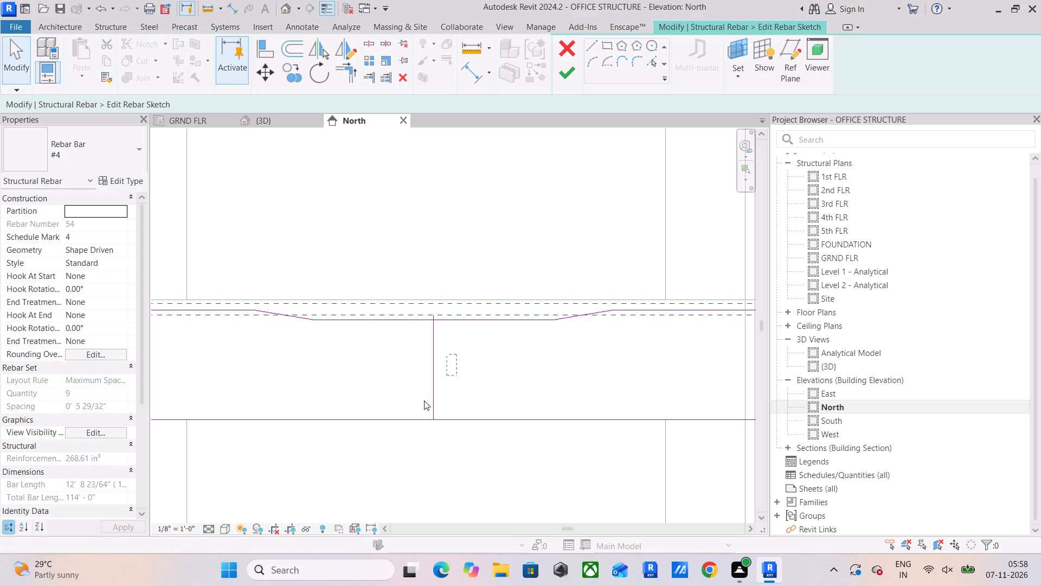
pyautogui.moveTo(424, 400); pyautogui.dragTo(377, 448)
pyautogui.scroll(-5, 374, 449)
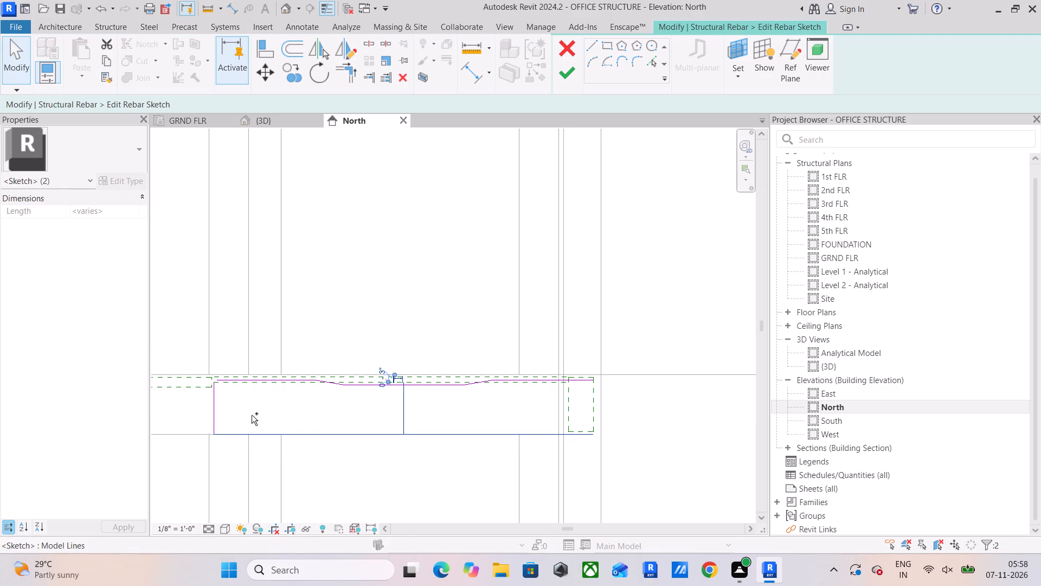
pyautogui.keyDown('ctrl'); pyautogui.moveTo(252, 415); pyautogui.dragTo(209, 451); pyautogui.keyUp('ctrl')
pyautogui.press('Delete')
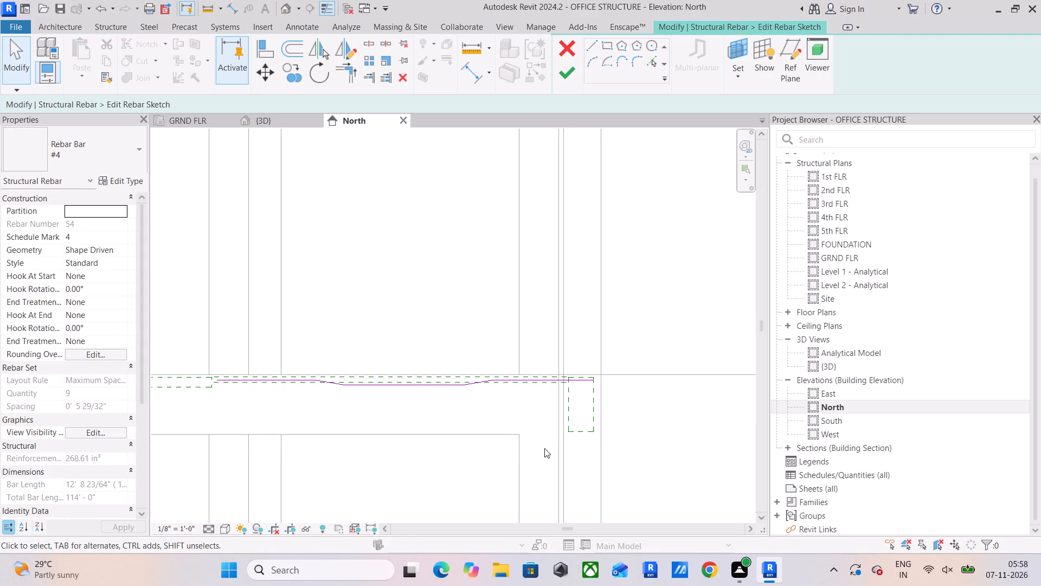
pyautogui.click(574, 70)
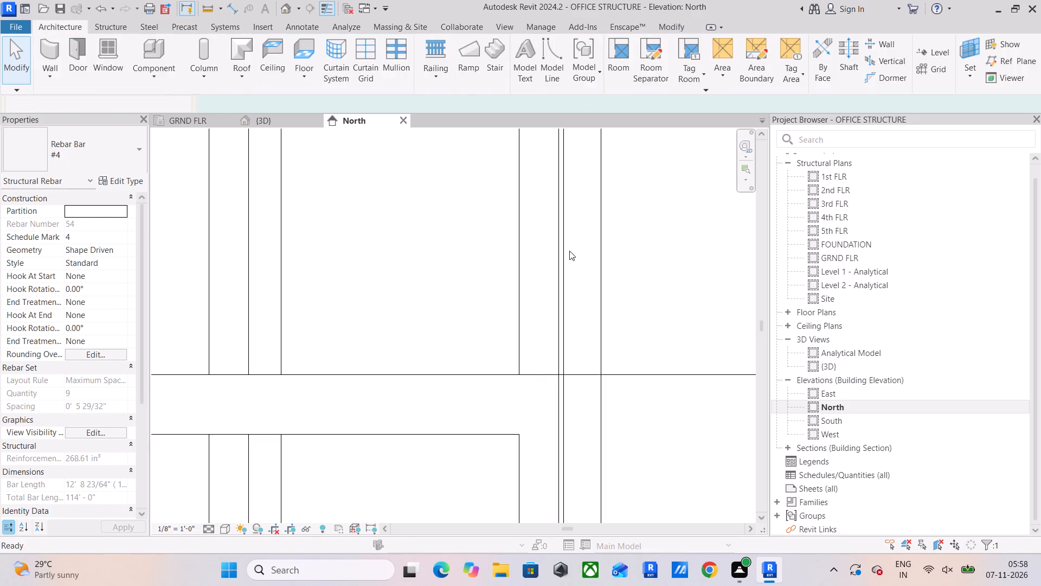
# Select the 31-bar cranked #4 set in the adjoining slab bay in the 3D view and open its sketch in the North elevation.
pyautogui.click(285, 126)
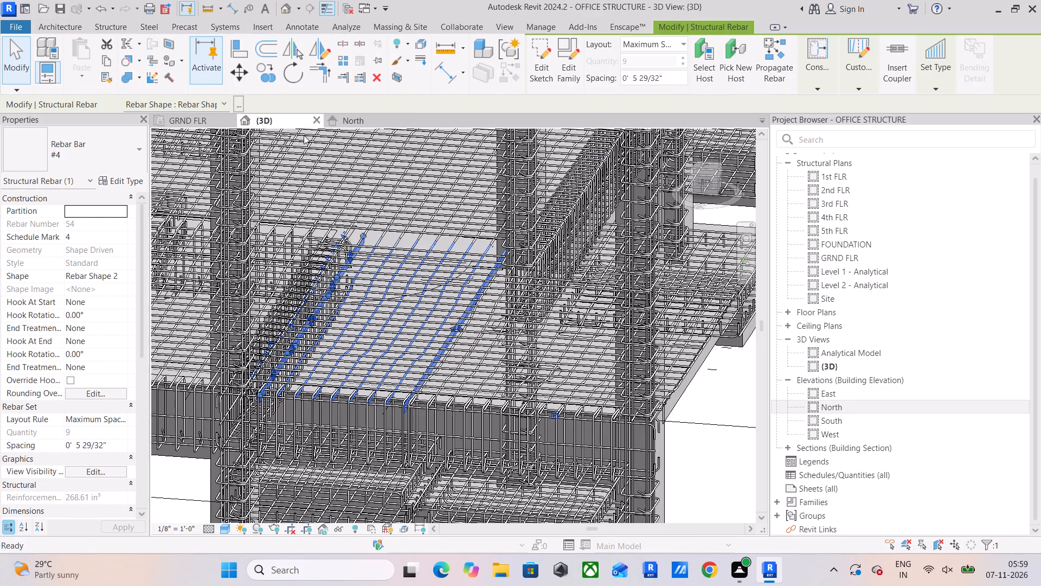
pyautogui.scroll(-4, 439, 283)
pyautogui.moveTo(452, 288); pyautogui.dragTo(447, 334, button='middle')
pyautogui.click(418, 295)
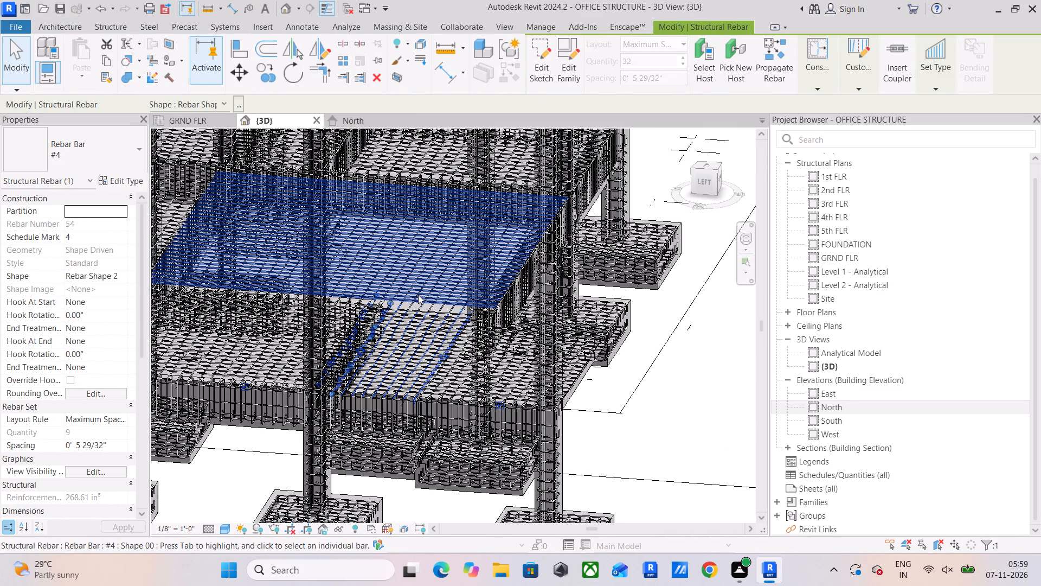
pyautogui.scroll(5, 374, 278)
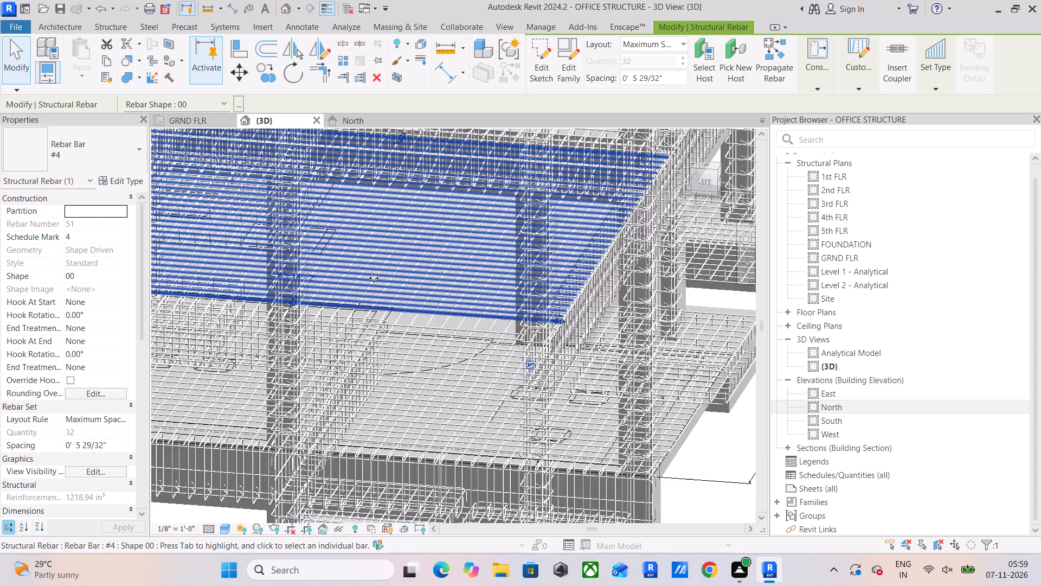
pyautogui.scroll(10, 372, 289)
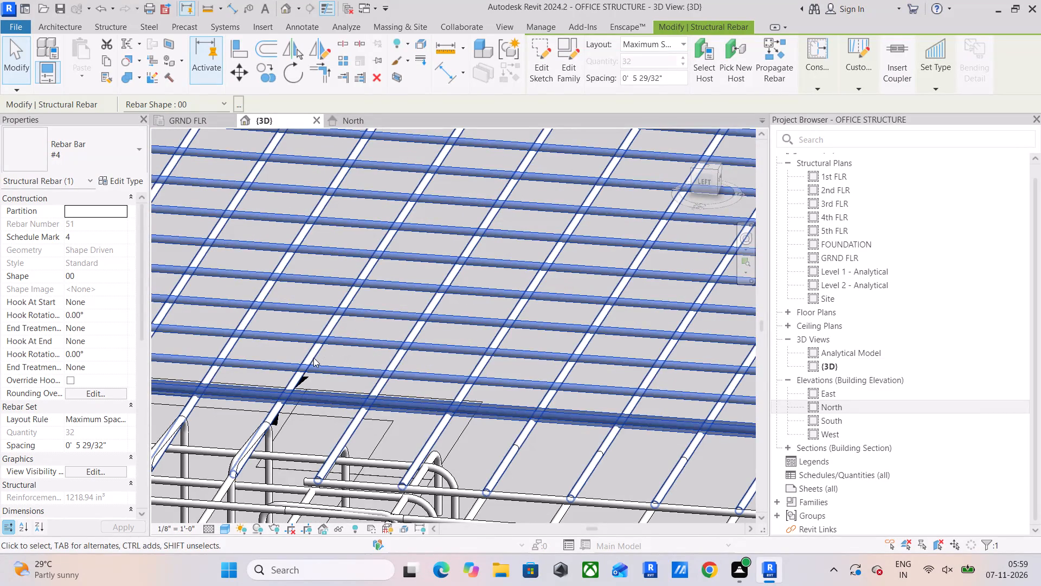
pyautogui.click(313, 358)
pyautogui.click(538, 62)
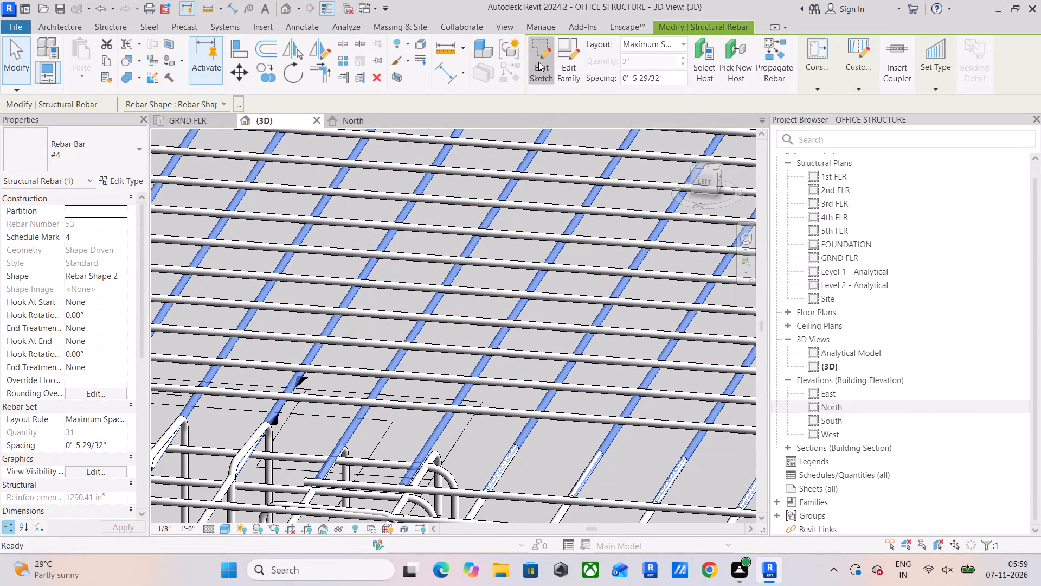
pyautogui.click(359, 119)
# Examine the opened bar sketch along its whole length, including the lowered segment and the beams at both ends.
pyautogui.scroll(-6, 413, 323)
pyautogui.moveTo(412, 325); pyautogui.dragTo(439, 325, button='middle')
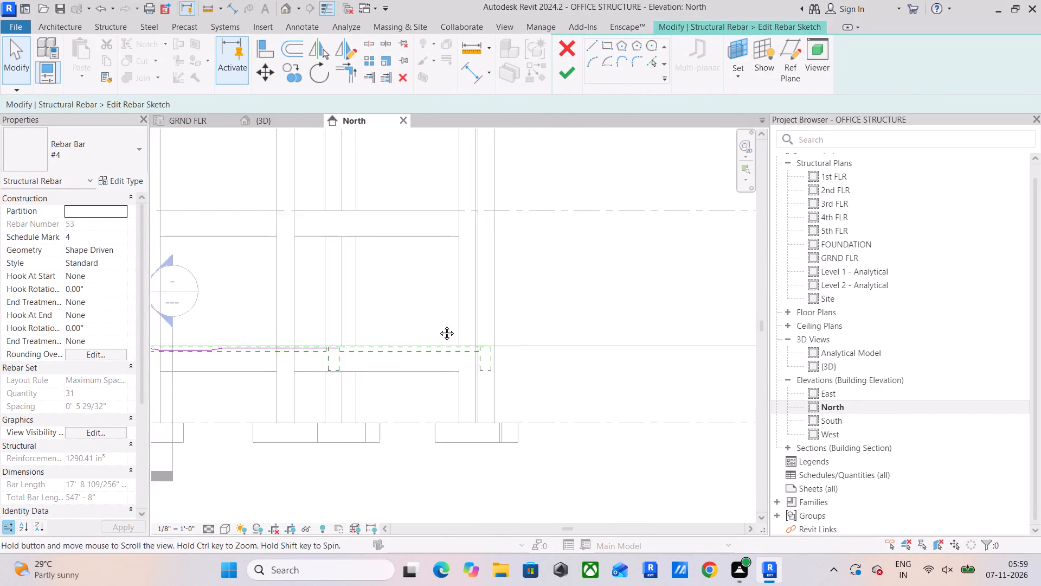
pyautogui.moveTo(439, 325); pyautogui.dragTo(635, 319, button='middle')
pyautogui.scroll(4, 388, 348)
pyautogui.moveTo(390, 347); pyautogui.dragTo(381, 352, button='middle')
pyautogui.scroll(2, 401, 344)
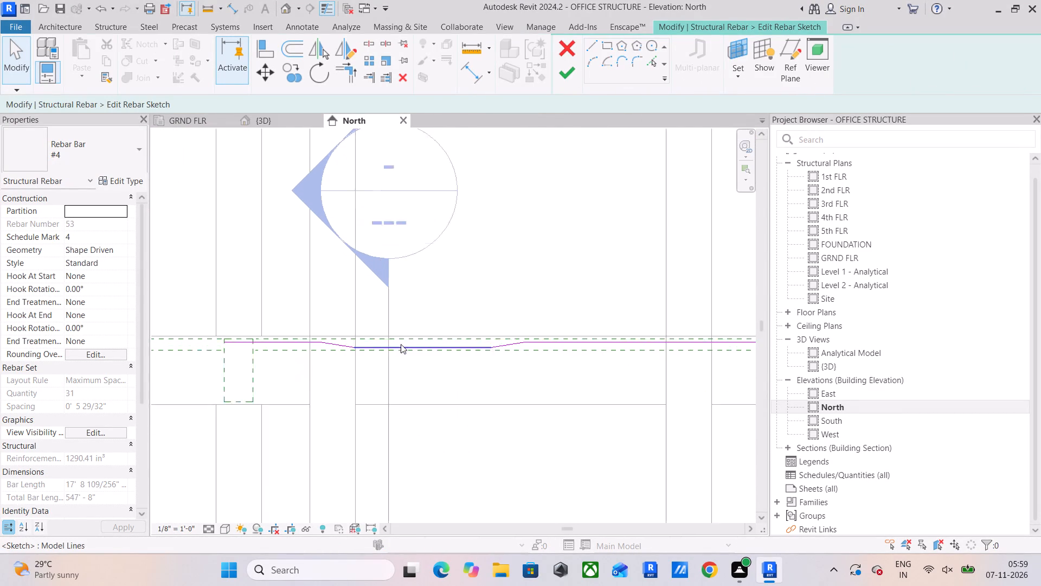
pyautogui.scroll(2, 401, 344)
pyautogui.moveTo(427, 347); pyautogui.dragTo(420, 353, button='middle')
pyautogui.scroll(-3, 420, 354)
pyautogui.moveTo(426, 354); pyautogui.dragTo(374, 377, button='middle')
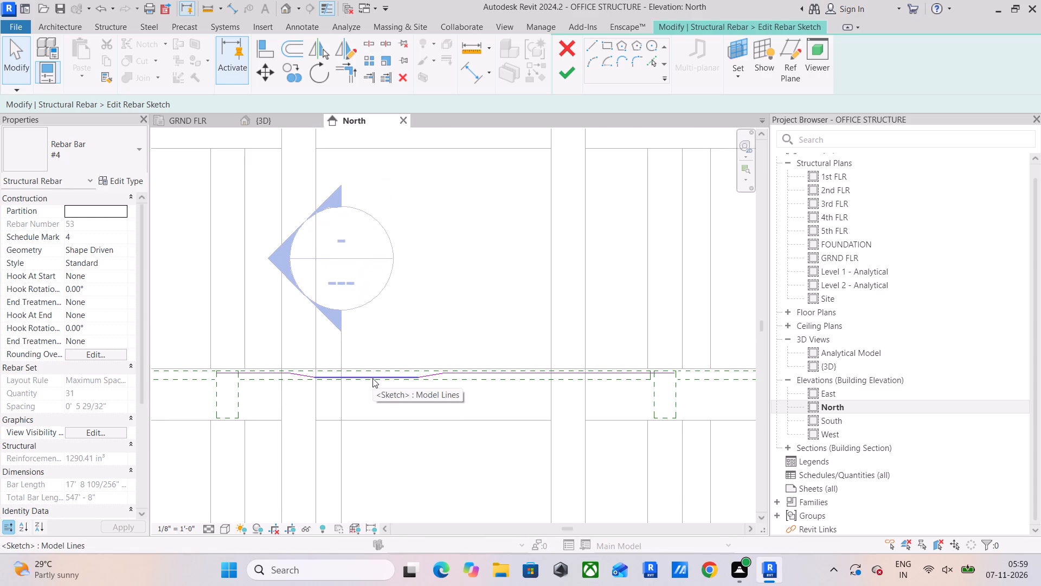
pyautogui.scroll(5, 413, 382)
pyautogui.scroll(-3, 409, 378)
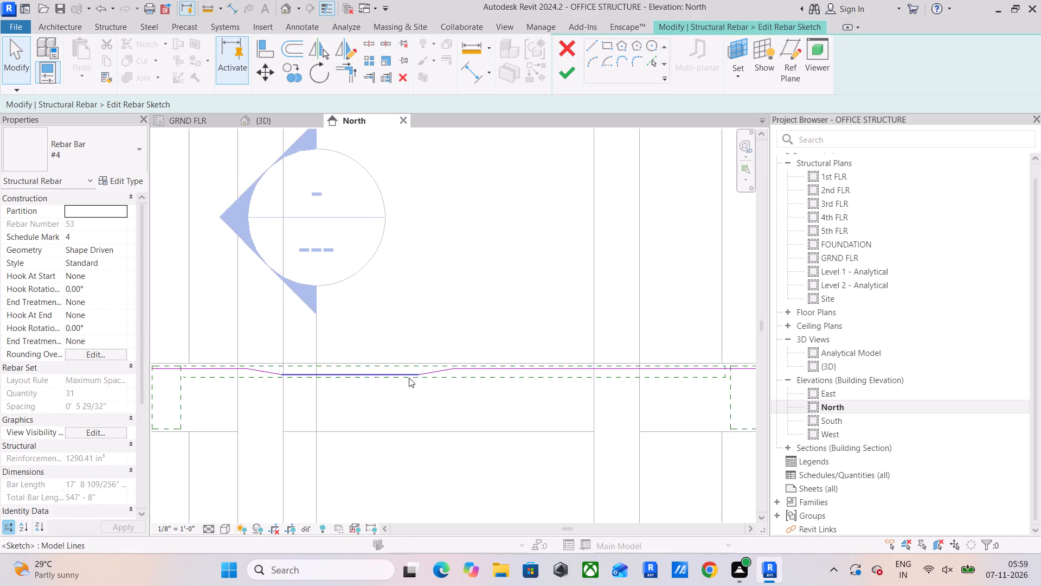
# Draw a vertical reference line about 10 inches long downward from the bar's mid-span between the two end beams.
pyautogui.moveTo(409, 378); pyautogui.dragTo(421, 393, button='middle')
pyautogui.click(588, 48)
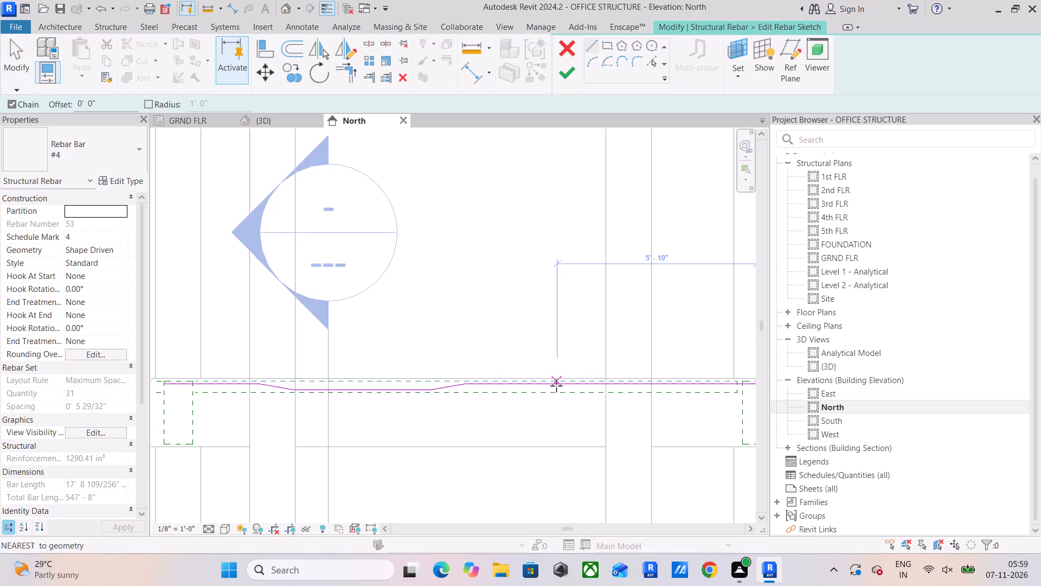
pyautogui.scroll(-3, 566, 388)
pyautogui.moveTo(566, 388); pyautogui.dragTo(524, 398, button='middle')
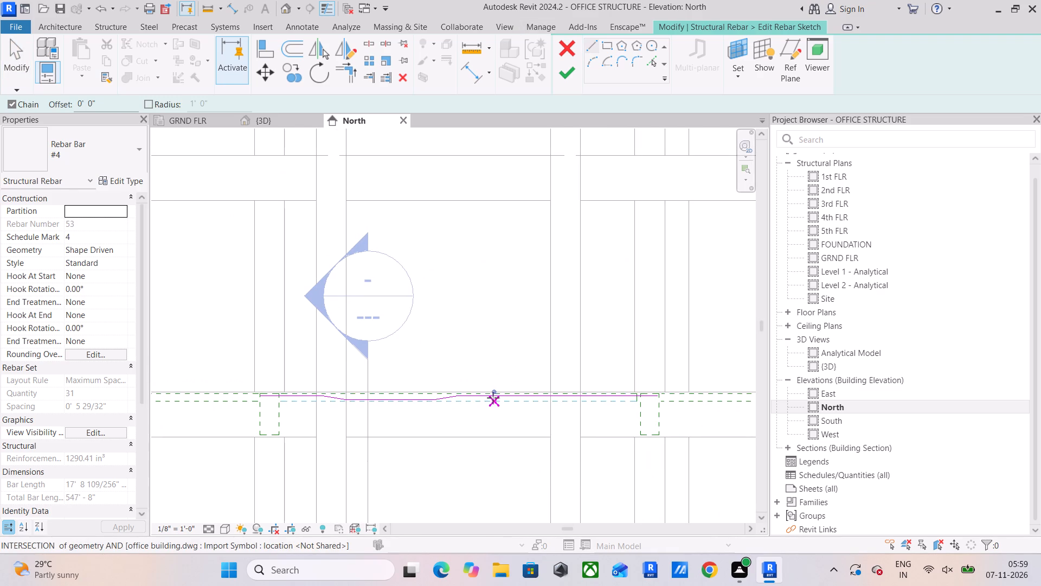
pyautogui.click(453, 396)
pyautogui.click(457, 420)
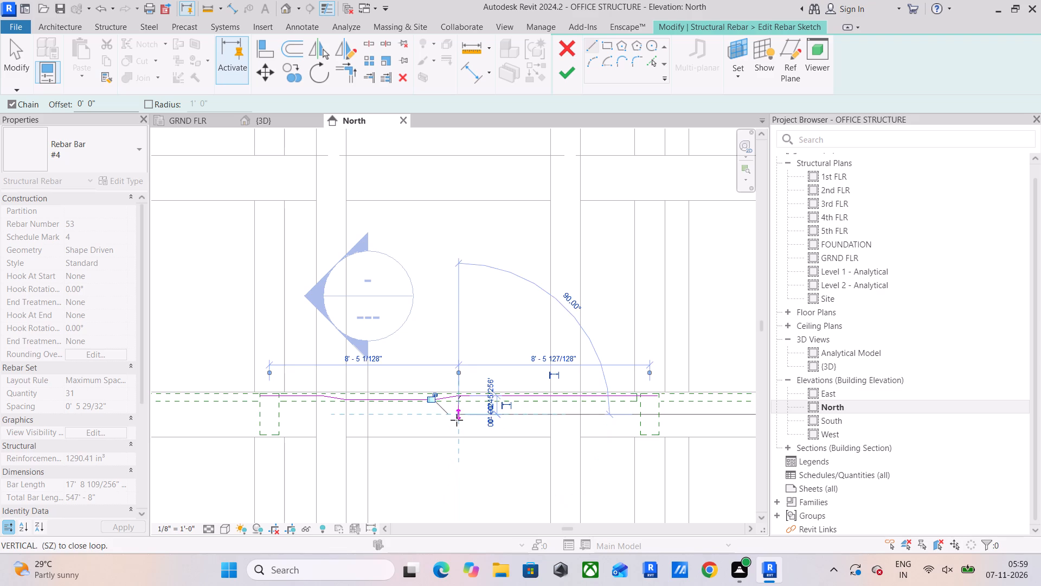
pyautogui.press('Escape')
pyautogui.press('Escape')
# Move the 4' lowered segment horizontally from its midpoint so it is centred on the vertical reference line.
pyautogui.scroll(7, 450, 400)
pyautogui.scroll(-2, 414, 403)
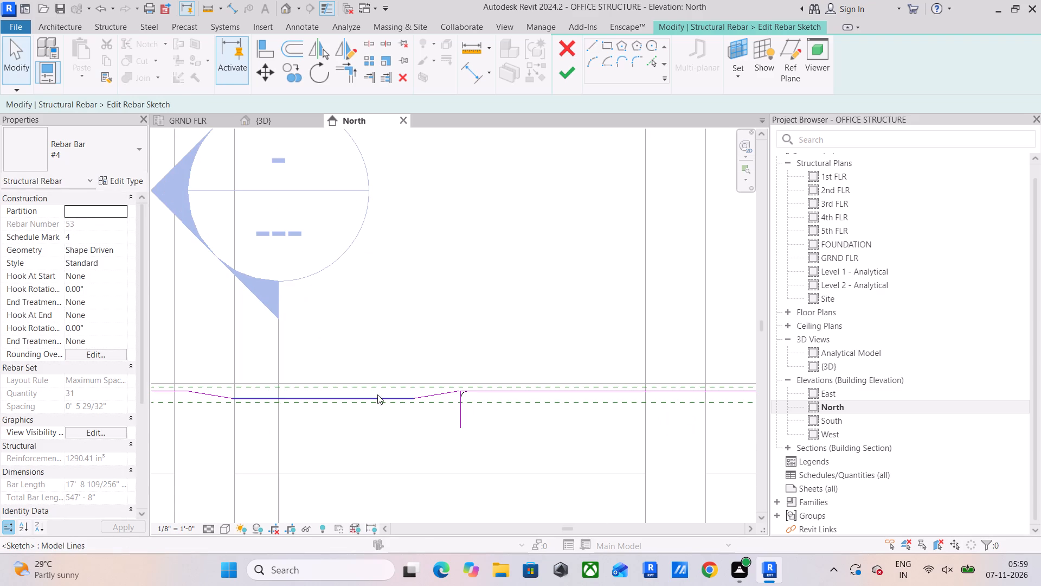
pyautogui.click(362, 397)
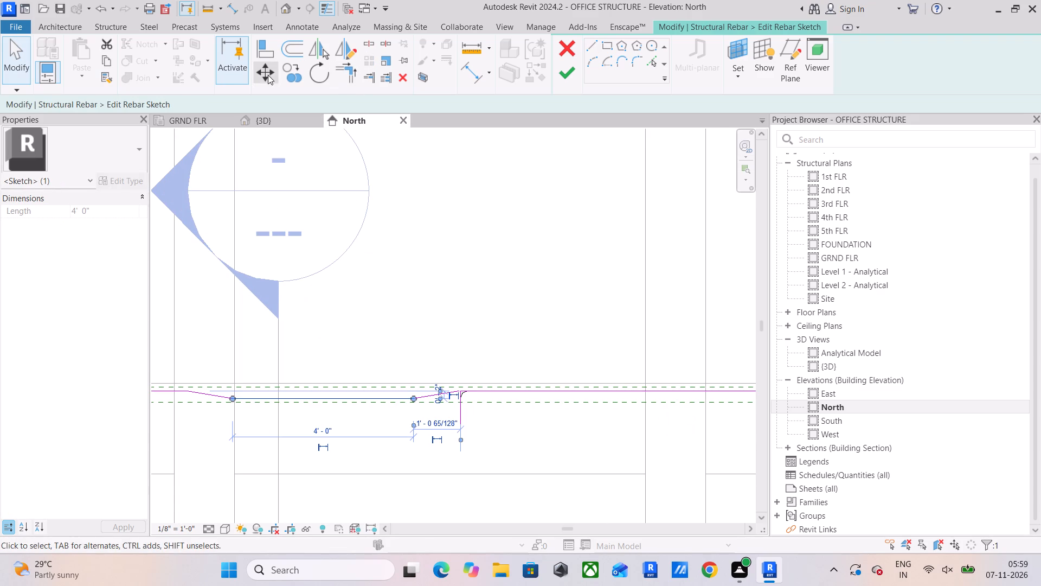
pyautogui.click(260, 71)
pyautogui.click(318, 399)
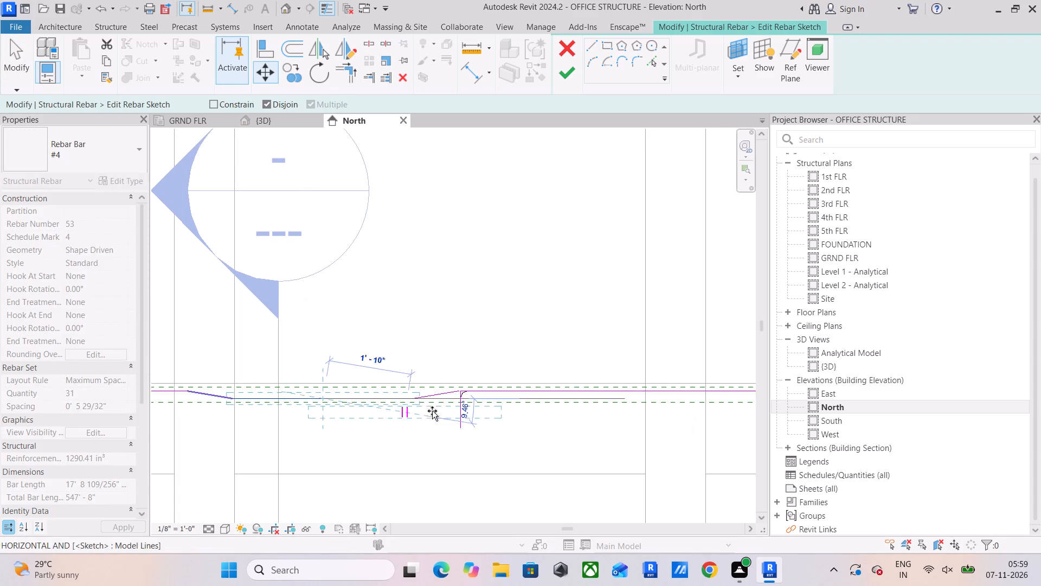
pyautogui.click(461, 402)
pyautogui.moveTo(461, 402); pyautogui.dragTo(506, 398, button='middle')
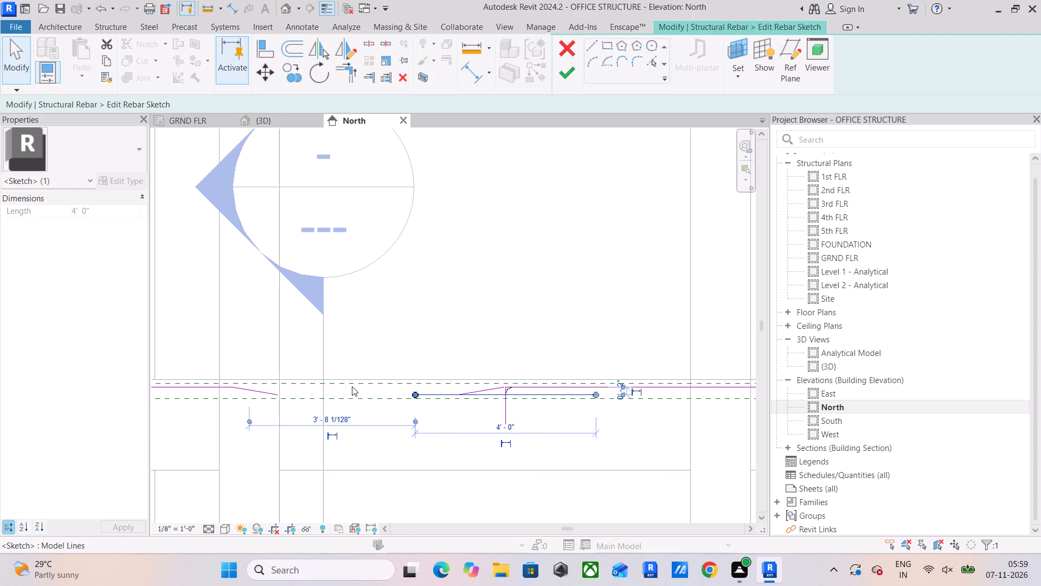
pyautogui.scroll(4, 441, 372)
pyautogui.press('Escape')
pyautogui.scroll(4, 542, 406)
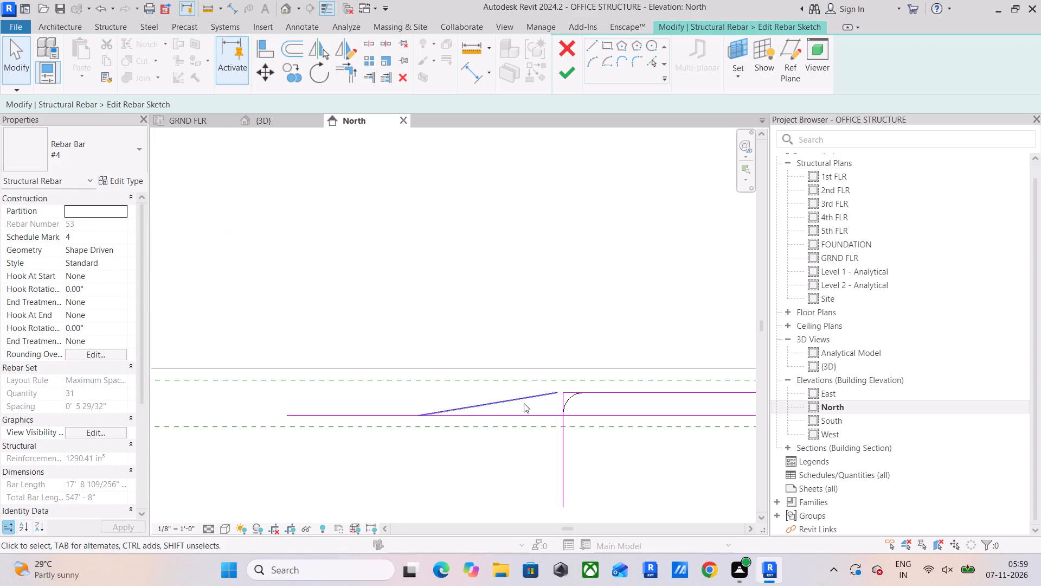
pyautogui.scroll(-8, 513, 401)
pyautogui.middleClick(513, 401)
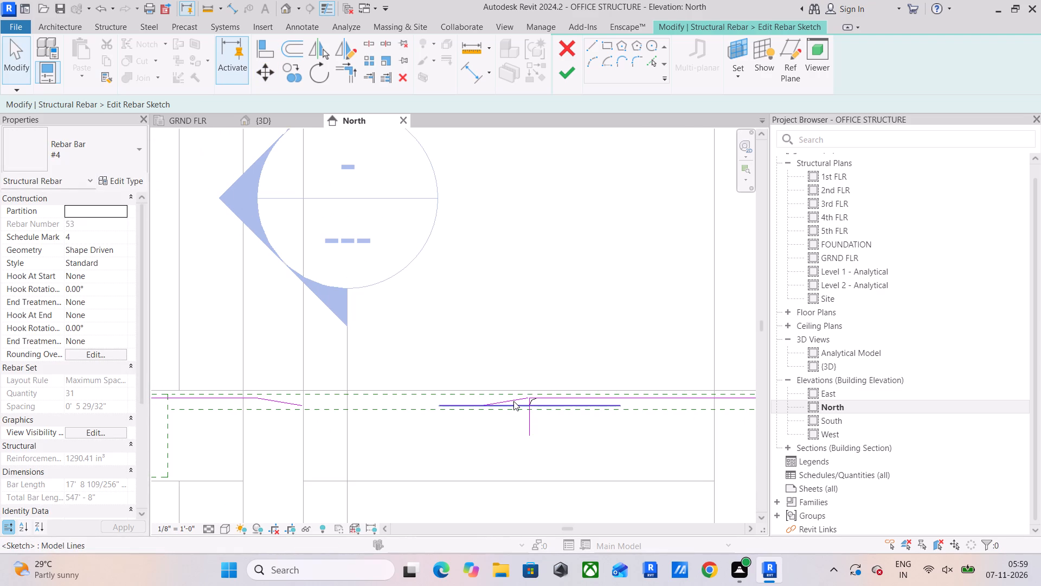
pyautogui.click(525, 417)
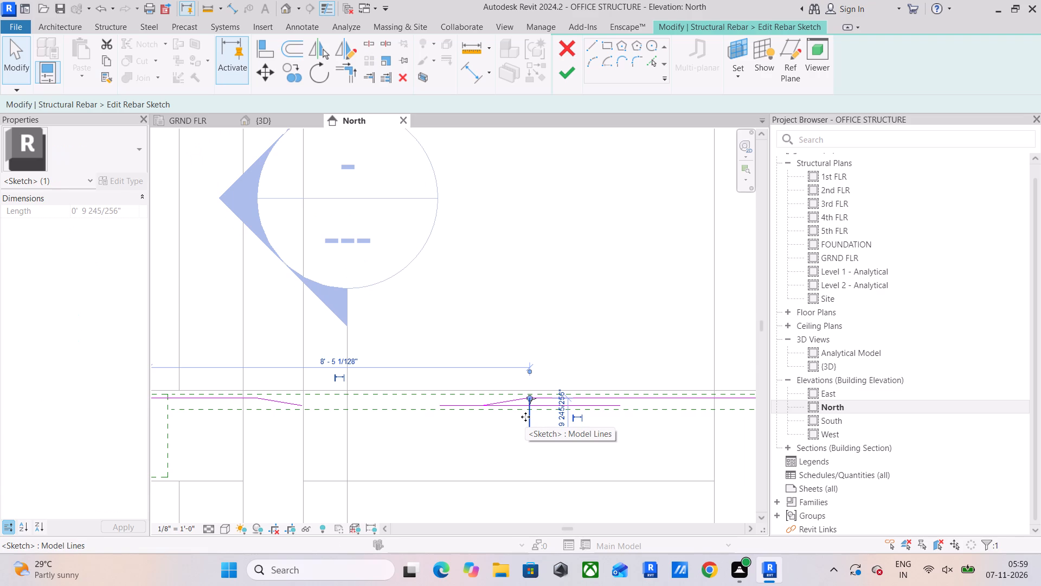
pyautogui.press('Escape')
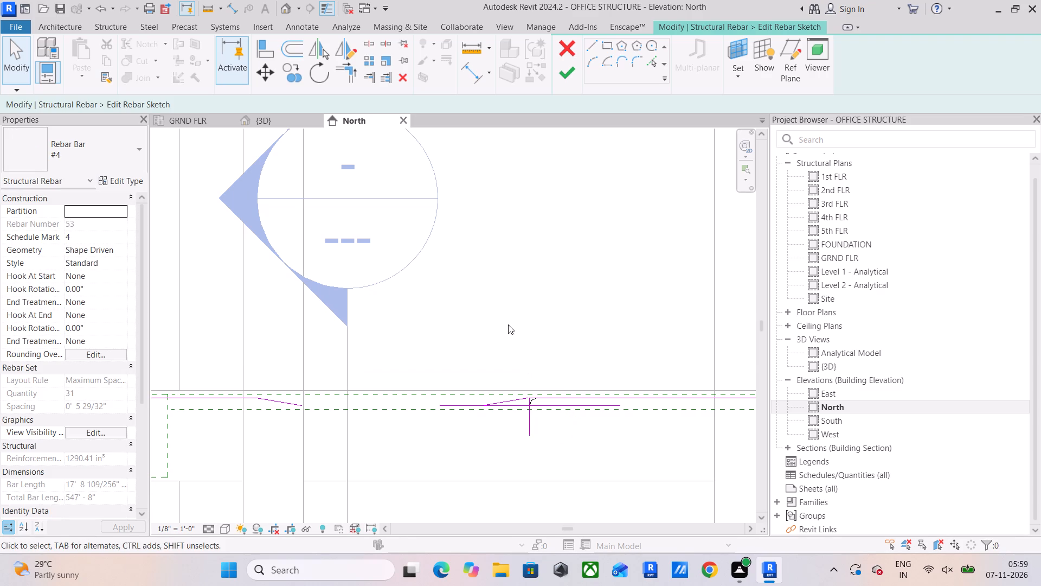
# Mirror a copy of the sloped segment near the section marker about the vertical reference line using a drawn axis.
pyautogui.scroll(-3, 290, 391)
pyautogui.moveTo(289, 391); pyautogui.dragTo(333, 392, button='middle')
pyautogui.click(335, 399)
pyautogui.scroll(-4, 394, 397)
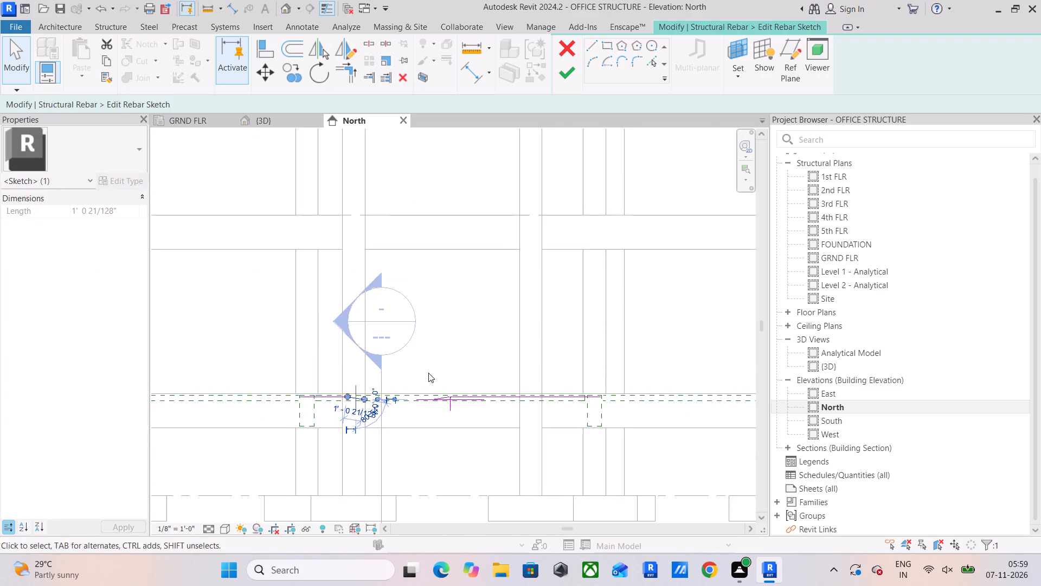
pyautogui.moveTo(428, 373); pyautogui.dragTo(380, 389, button='middle')
pyautogui.scroll(1, 336, 386)
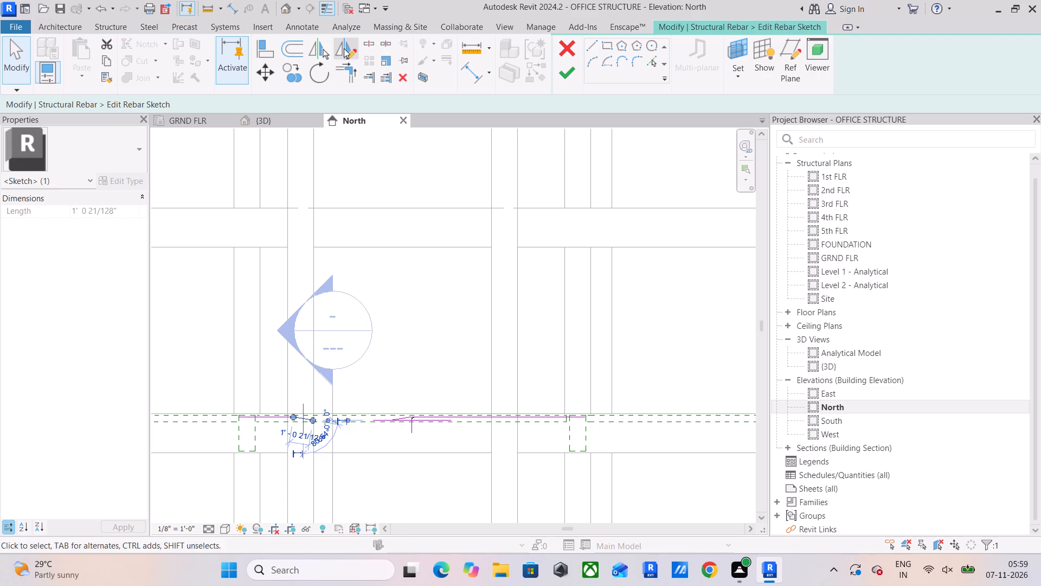
pyautogui.click(344, 48)
pyautogui.moveTo(412, 430); pyautogui.dragTo(413, 425)
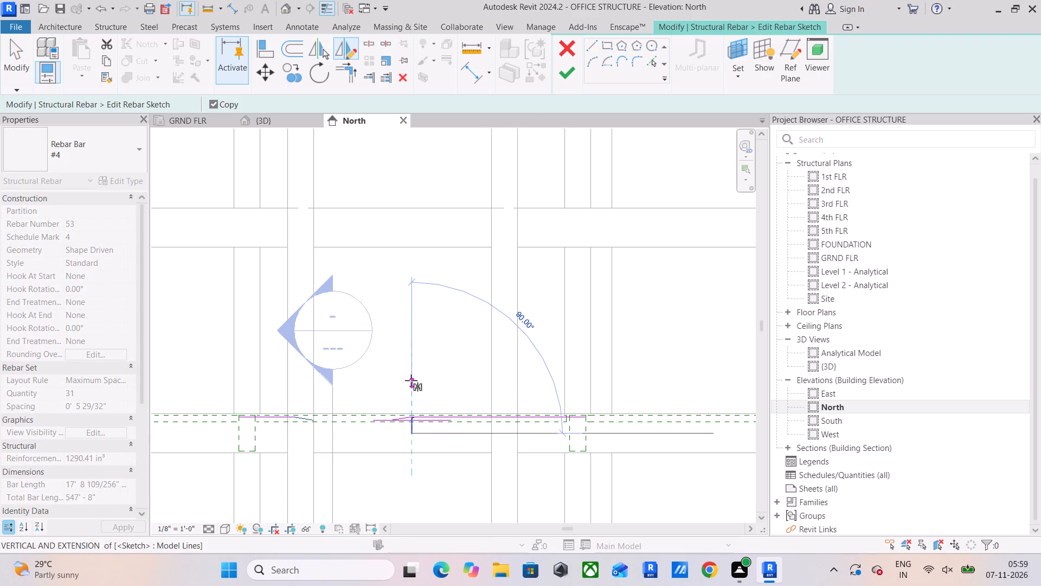
pyautogui.click(411, 380)
pyautogui.scroll(5, 410, 380)
pyautogui.moveTo(409, 388); pyautogui.dragTo(445, 303, button='middle')
pyautogui.scroll(1, 411, 388)
pyautogui.press('Escape')
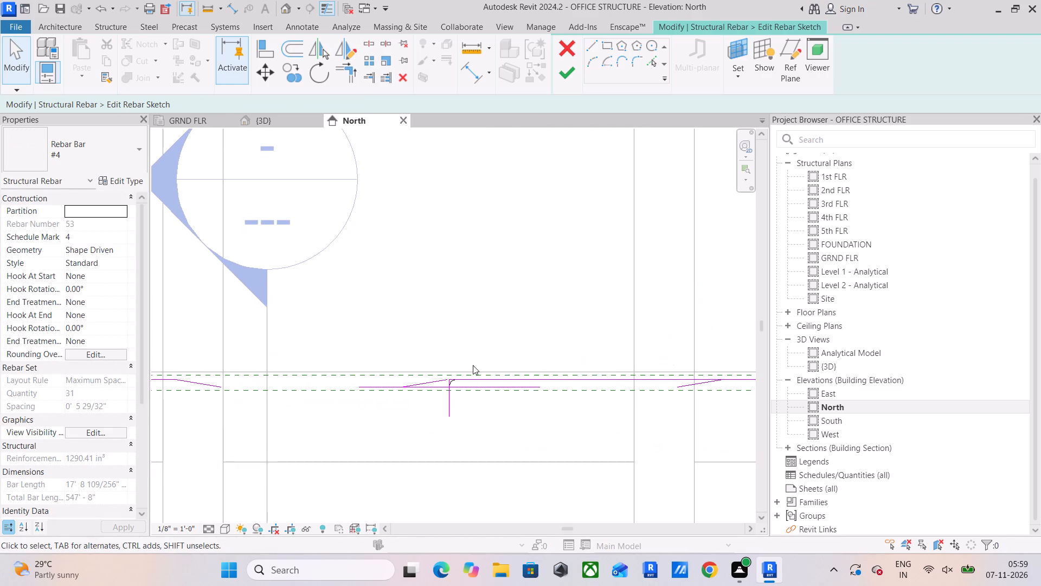
# Delete the original sloped segment that sits beside the vertical reference line.
pyautogui.scroll(2, 426, 393)
pyautogui.click(427, 374)
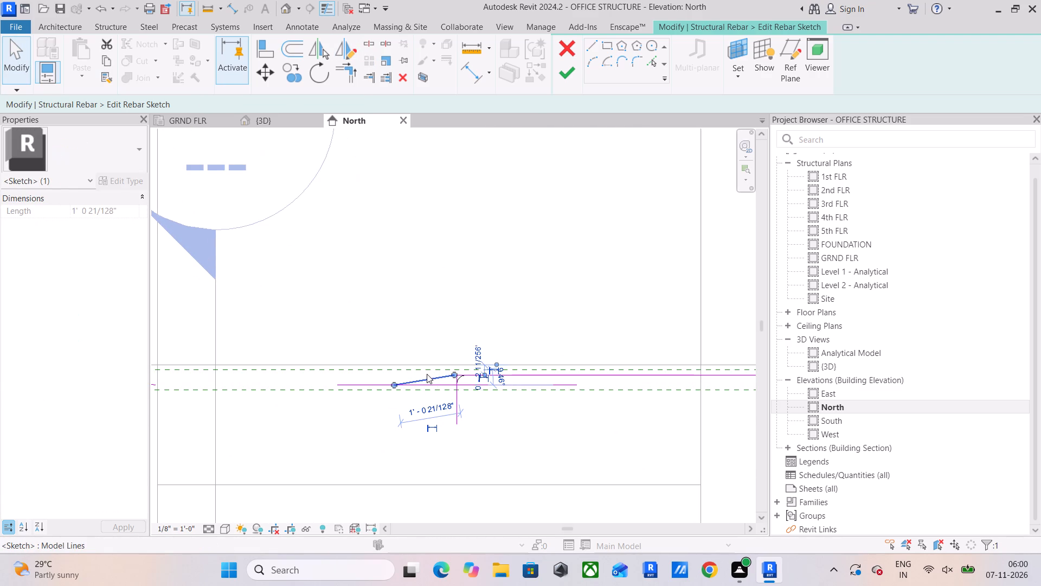
pyautogui.press('Delete')
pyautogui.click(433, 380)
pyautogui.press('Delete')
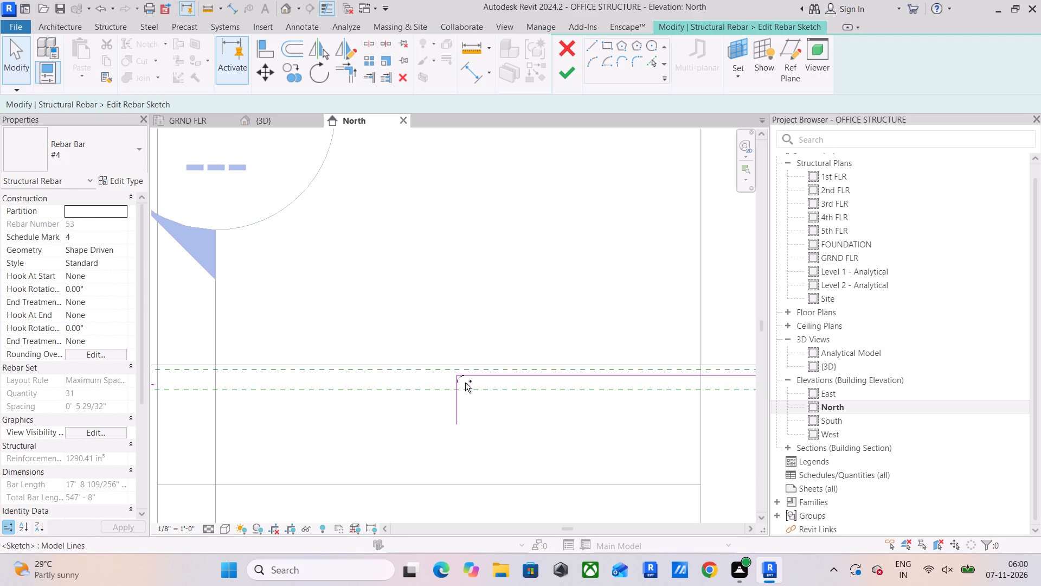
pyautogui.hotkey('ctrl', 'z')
# Trim/extend the mirrored sloped segment to a corner with the upper segment, and the lowered segment to corners with both sloped segments.
pyautogui.click(351, 87)
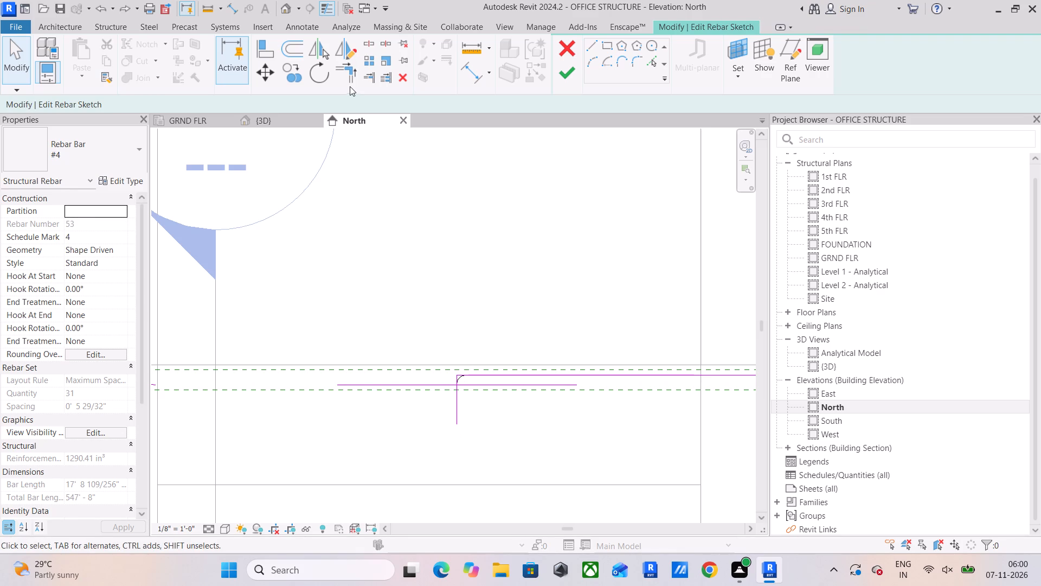
pyautogui.click(348, 77)
pyautogui.scroll(-4, 535, 265)
pyautogui.moveTo(538, 267); pyautogui.dragTo(494, 266, button='middle')
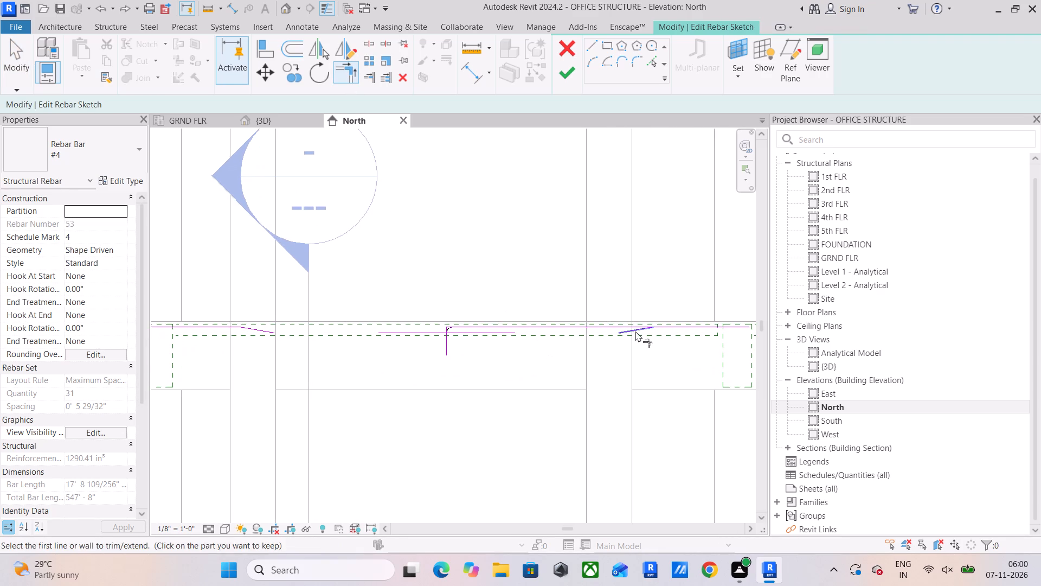
pyautogui.click(635, 331)
pyautogui.click(672, 324)
pyautogui.moveTo(631, 330); pyautogui.dragTo(622, 332)
pyautogui.click(508, 333)
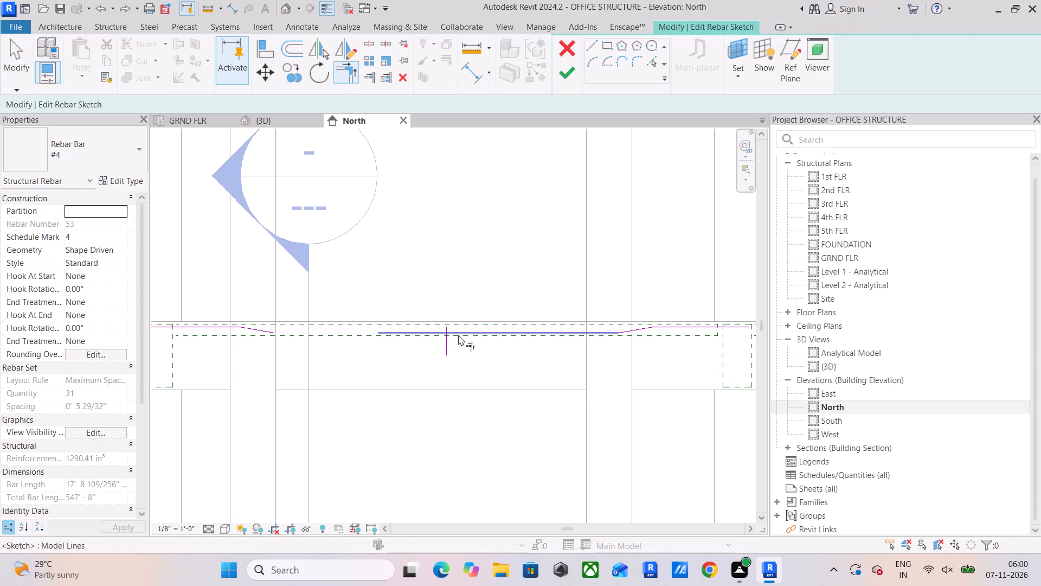
pyautogui.moveTo(397, 330); pyautogui.dragTo(386, 331)
pyautogui.click(271, 328)
pyautogui.press('Escape')
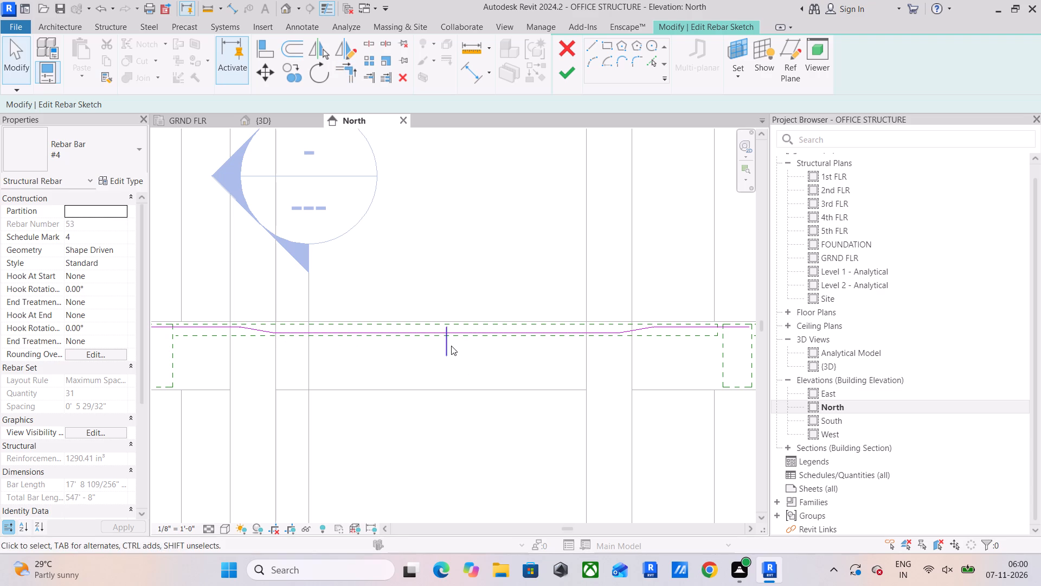
# Delete the vertical reference line and finish the bar set's sketch edit.
pyautogui.click(451, 346)
pyautogui.press('Delete')
pyautogui.click(569, 77)
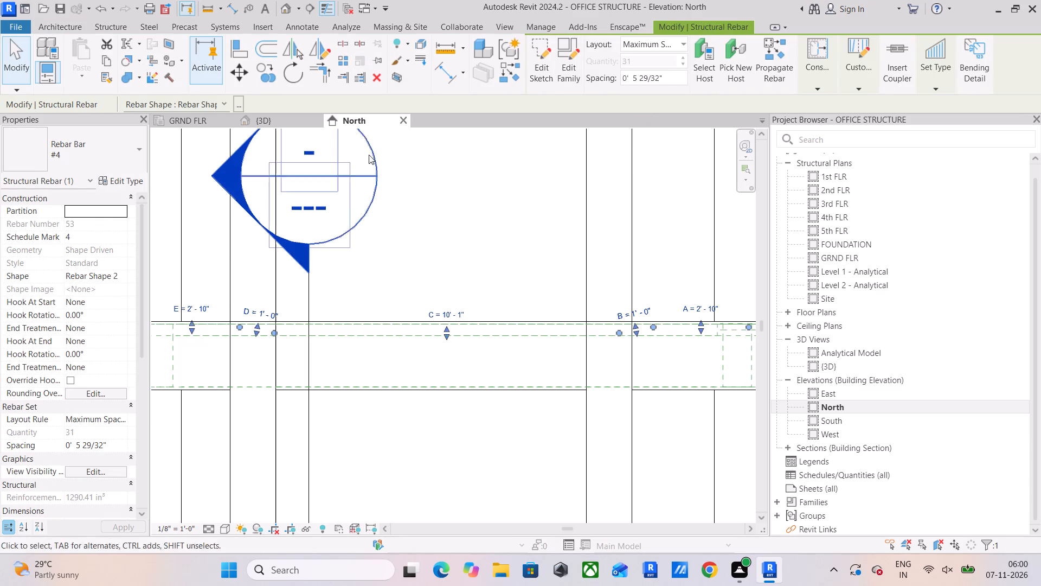
# Examine the reshaped 31-bar #4 set along the slab edge in the 3D view.
pyautogui.click(266, 119)
pyautogui.scroll(-11, 472, 246)
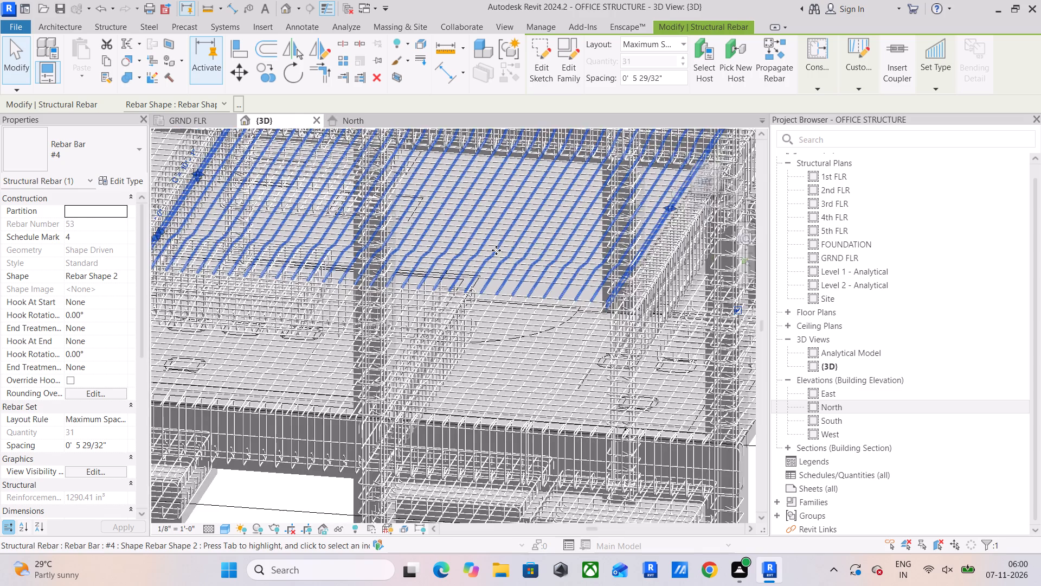
pyautogui.scroll(-3, 496, 250)
pyautogui.moveTo(519, 255); pyautogui.dragTo(518, 286, button='middle')
pyautogui.scroll(-3, 525, 282)
pyautogui.keyDown('shift'); pyautogui.moveTo(562, 284); pyautogui.dragTo(504, 289, button='middle'); pyautogui.keyUp('shift')
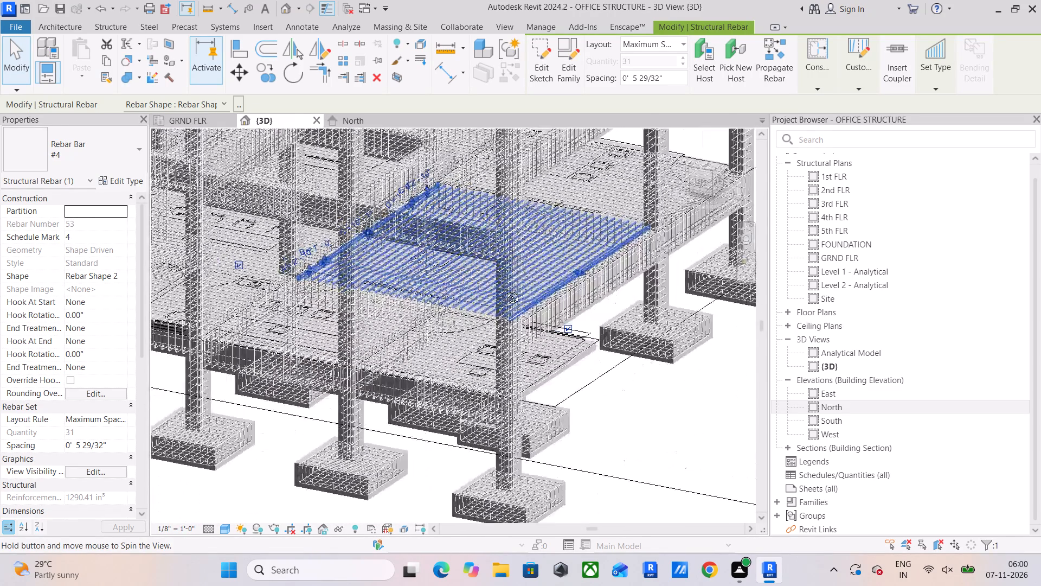
pyautogui.keyDown('shift'); pyautogui.moveTo(504, 289); pyautogui.dragTo(383, 287, button='middle'); pyautogui.keyUp('shift')
pyautogui.scroll(5, 452, 263)
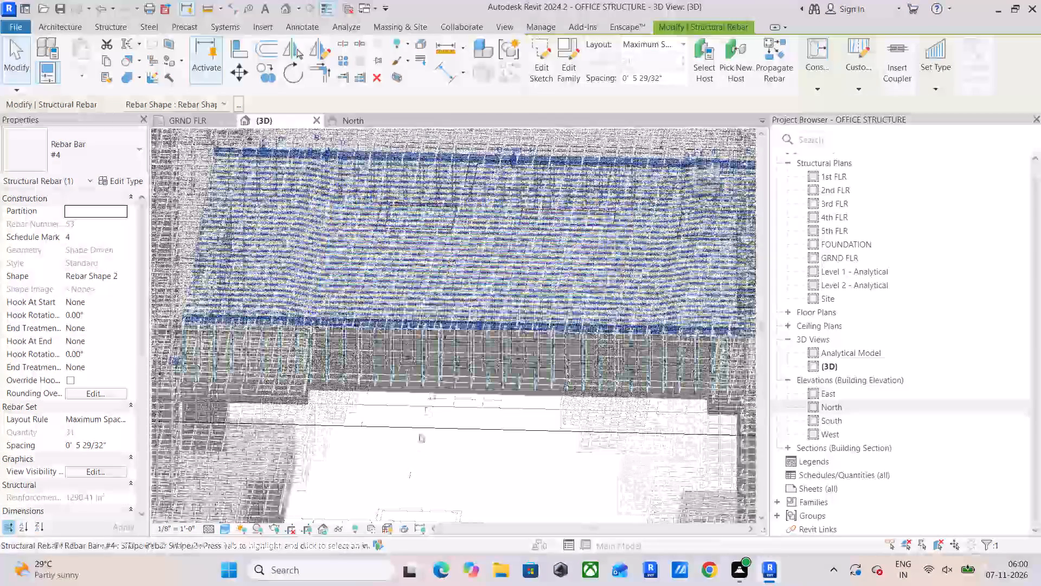
pyautogui.click(420, 460)
pyautogui.scroll(3, 360, 307)
pyautogui.keyDown('shift'); pyautogui.moveTo(367, 311); pyautogui.dragTo(376, 266, button='middle'); pyautogui.keyUp('shift')
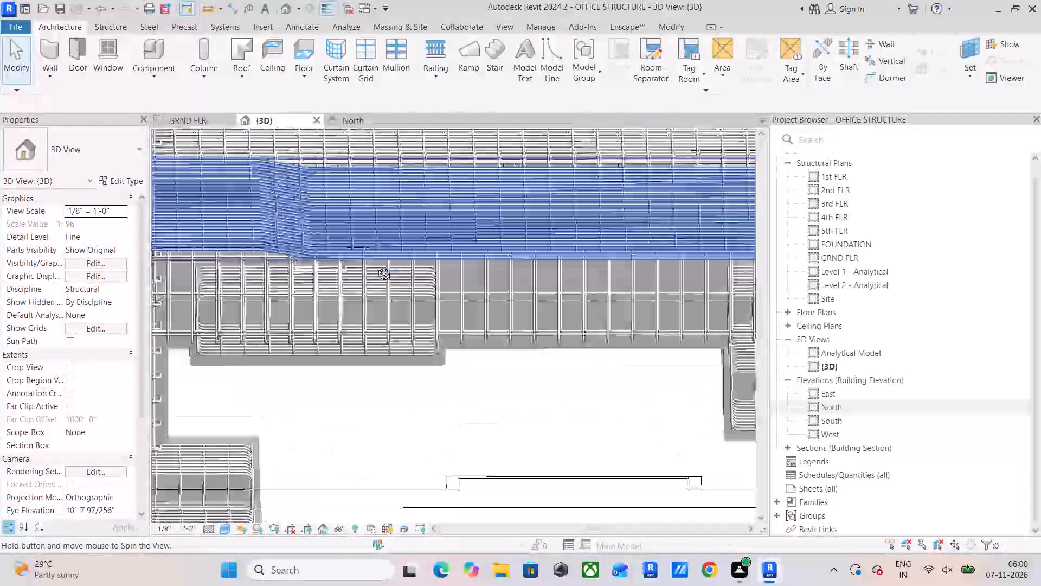
pyautogui.keyDown('shift'); pyautogui.moveTo(376, 266); pyautogui.dragTo(368, 266, button='middle'); pyautogui.keyUp('shift')
pyautogui.moveTo(388, 268); pyautogui.dragTo(256, 245, button='middle')
# Examine the #4 rebar mesh in the neighbouring and corner bays of the ground floor slab, including the whole frame.
pyautogui.scroll(-1, 440, 263)
pyautogui.moveTo(536, 288); pyautogui.dragTo(304, 313, button='middle')
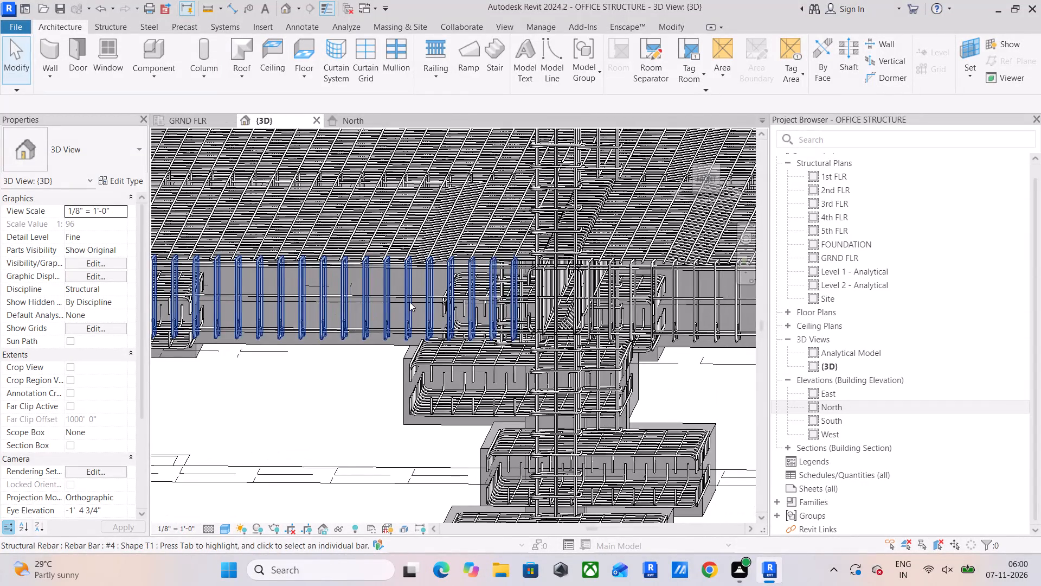
pyautogui.scroll(-3, 414, 299)
pyautogui.moveTo(512, 298); pyautogui.dragTo(395, 346, button='middle')
pyautogui.scroll(4, 546, 309)
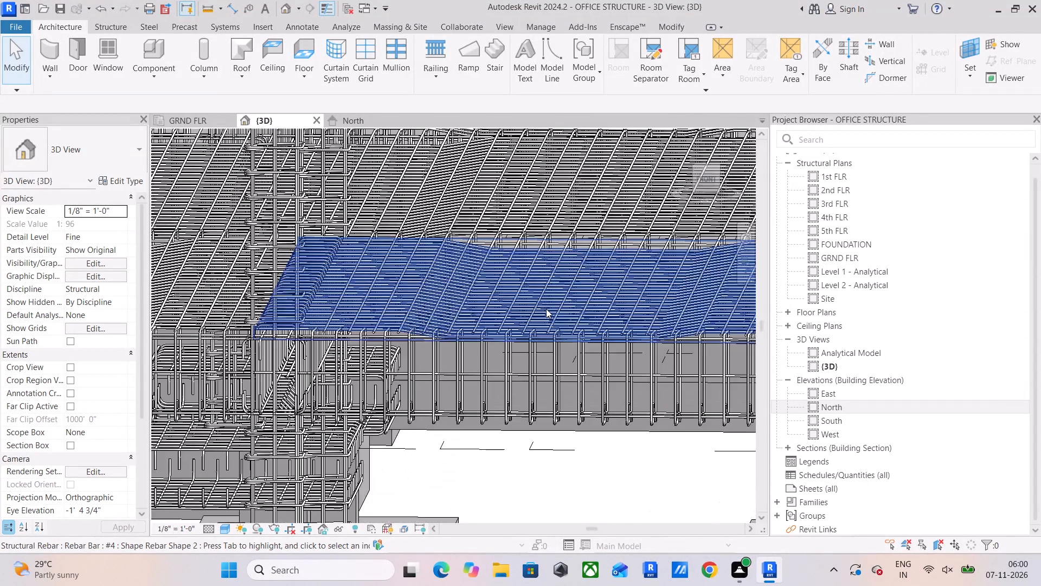
pyautogui.scroll(-5, 546, 309)
pyautogui.keyDown('shift'); pyautogui.moveTo(568, 316); pyautogui.dragTo(479, 328, button='middle'); pyautogui.keyUp('shift')
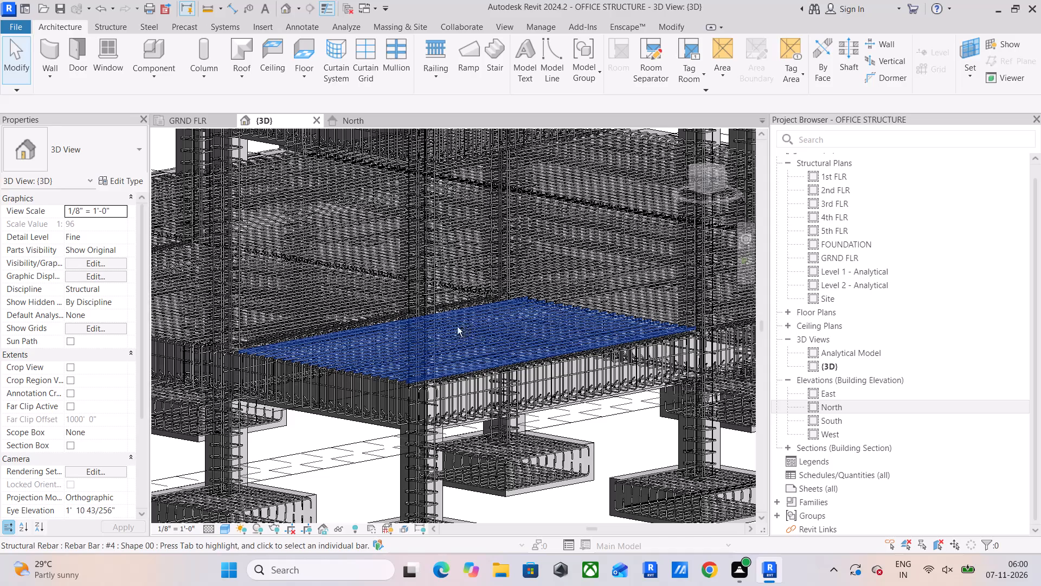
pyautogui.keyDown('shift'); pyautogui.moveTo(460, 322); pyautogui.dragTo(369, 336, button='middle'); pyautogui.keyUp('shift')
pyautogui.moveTo(531, 365); pyautogui.dragTo(391, 300, button='middle')
pyautogui.scroll(1, 473, 304)
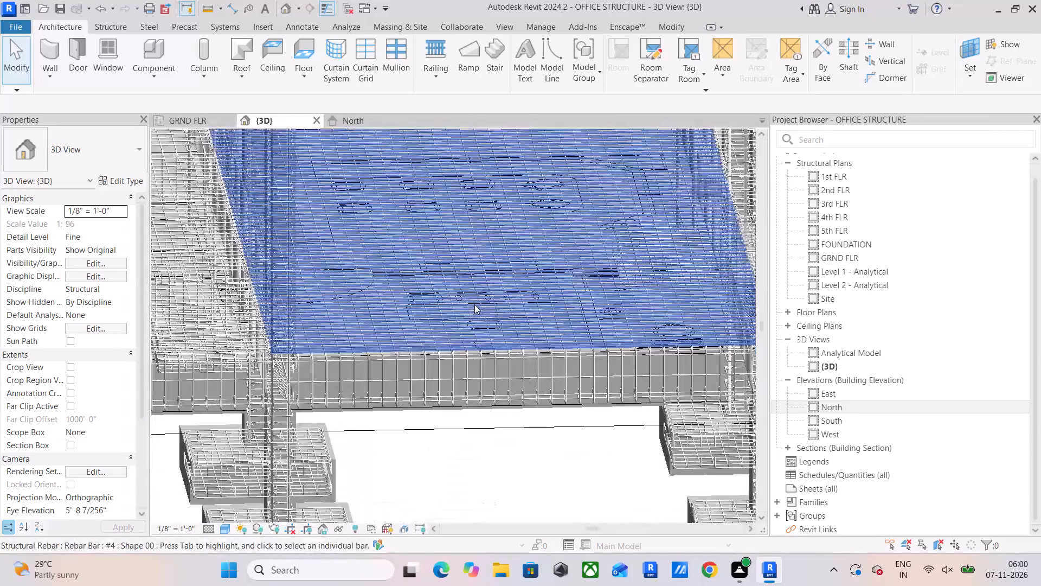
pyautogui.scroll(-7, 474, 304)
pyautogui.keyDown('shift'); pyautogui.moveTo(558, 313); pyautogui.dragTo(451, 335, button='middle'); pyautogui.keyUp('shift')
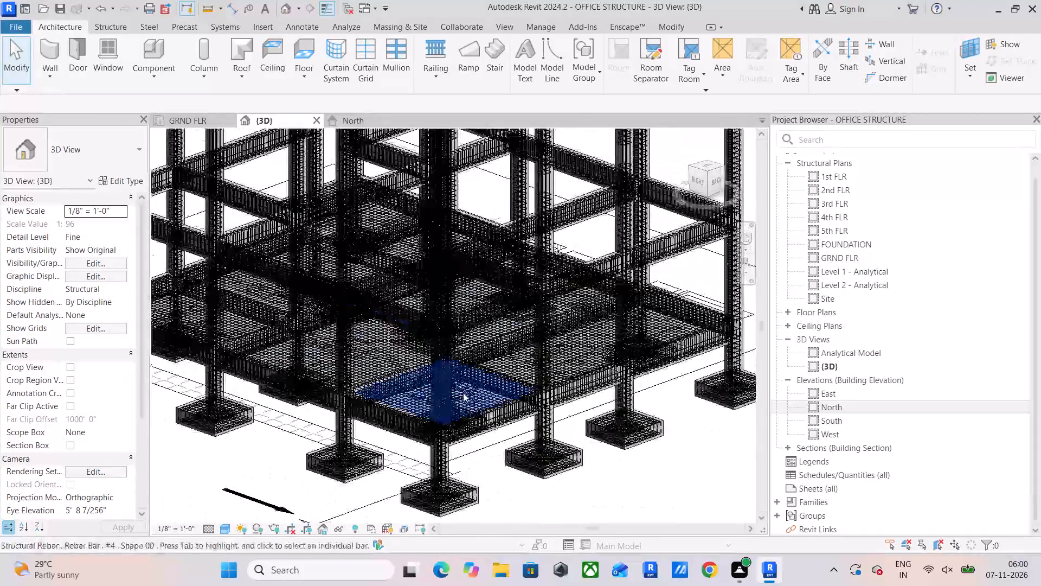
pyautogui.scroll(10, 463, 393)
pyautogui.moveTo(464, 394); pyautogui.dragTo(464, 291, button='middle')
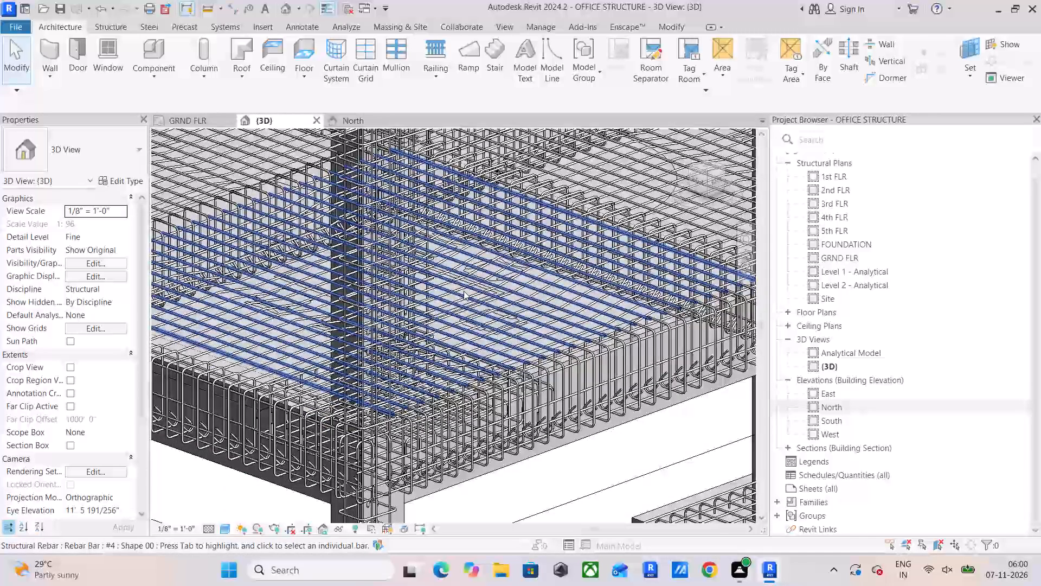
pyautogui.scroll(-9, 464, 290)
pyautogui.moveTo(484, 298); pyautogui.dragTo(526, 333, button='middle')
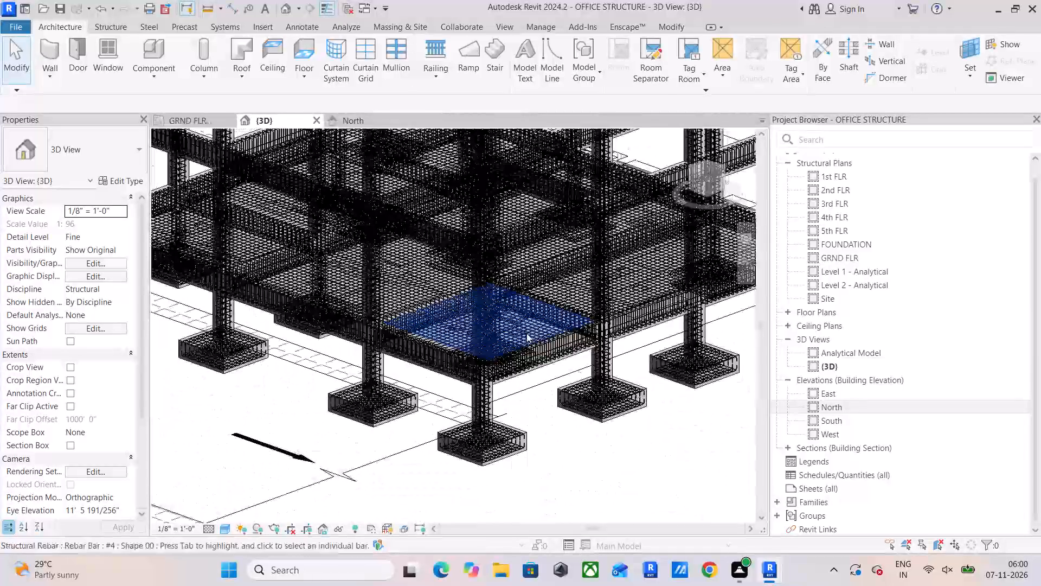
pyautogui.scroll(-5, 526, 333)
pyautogui.moveTo(530, 332); pyautogui.dragTo(470, 444, button='middle')
pyautogui.moveTo(475, 362); pyautogui.dragTo(477, 396, button='middle')
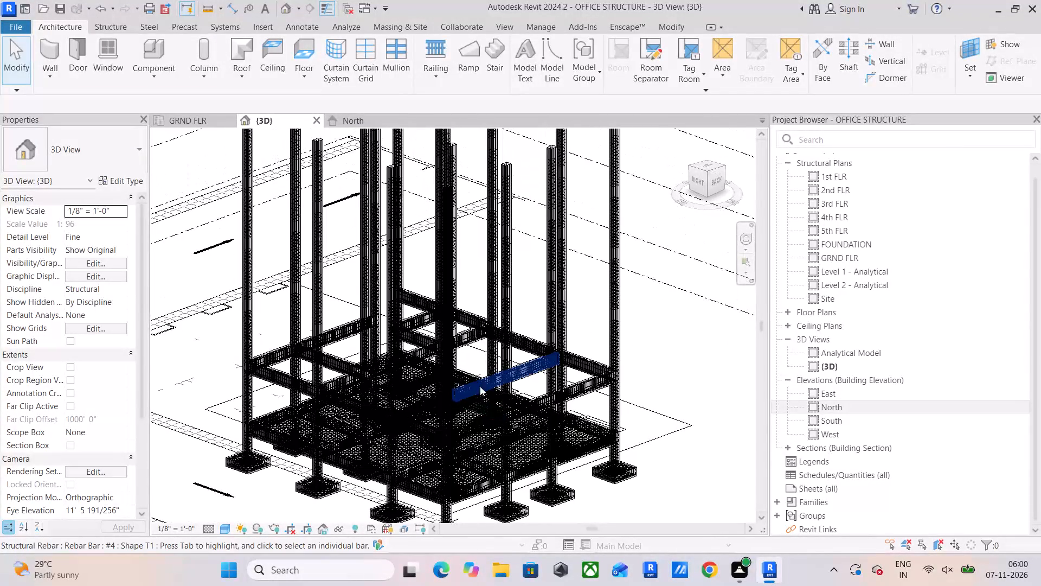
# Examine the reinforced frame and the slab levels in the 3D view, including straight from the back.
pyautogui.scroll(-3, 489, 353)
pyautogui.scroll(4, 458, 393)
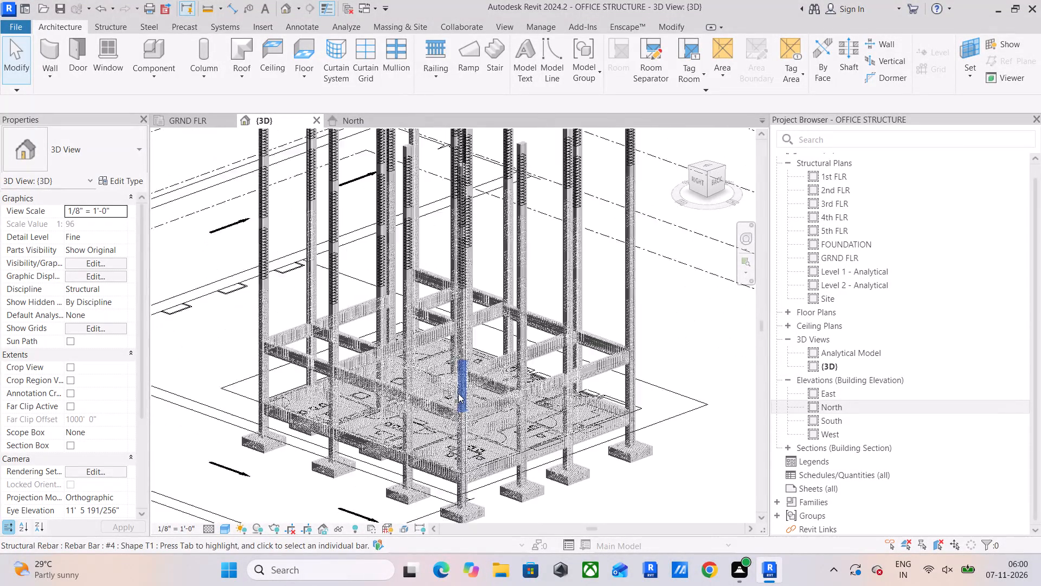
pyautogui.moveTo(469, 415); pyautogui.dragTo(413, 285, button='middle')
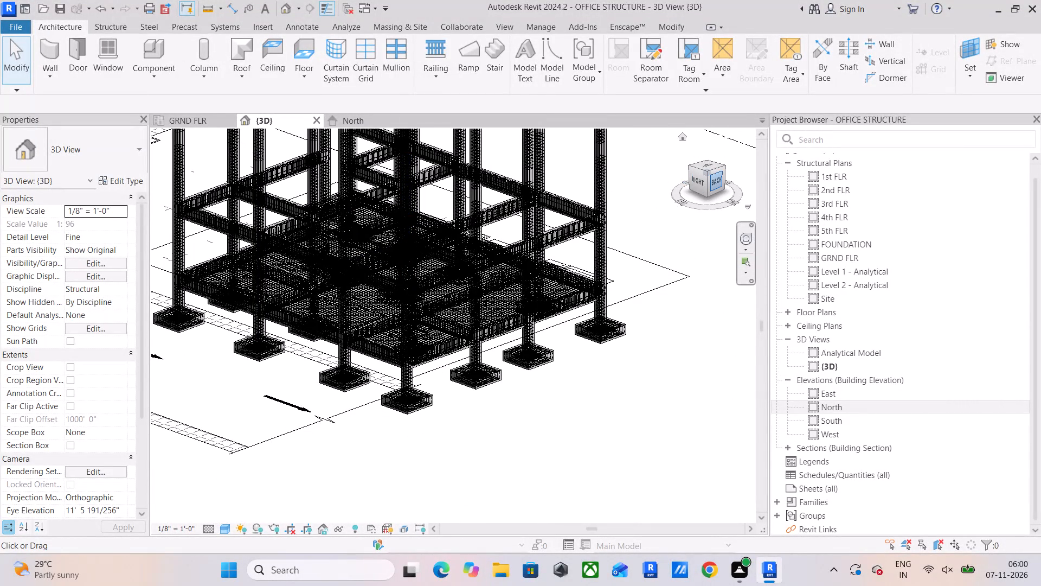
pyautogui.click(716, 181)
pyautogui.scroll(5, 294, 297)
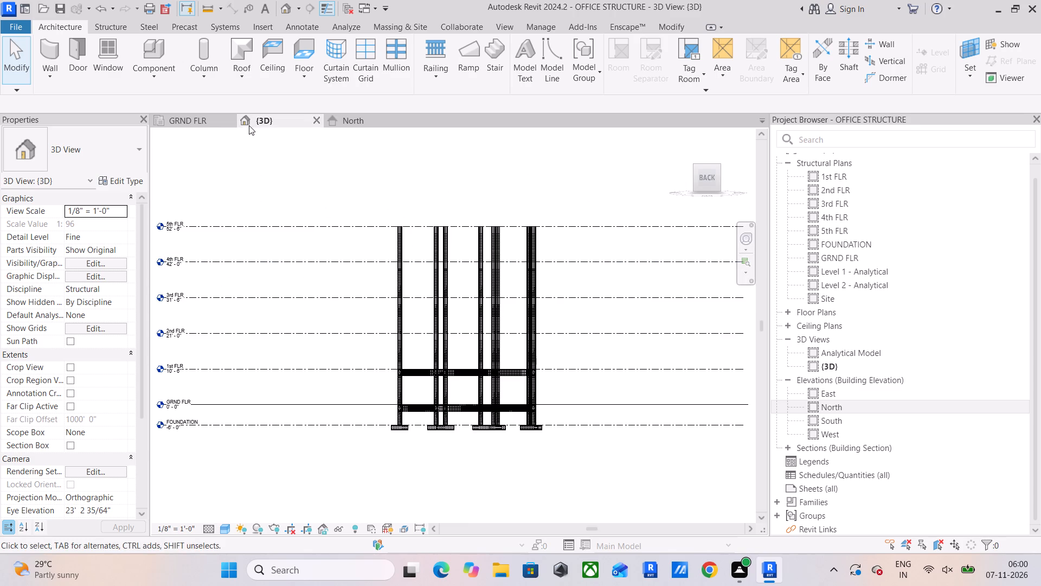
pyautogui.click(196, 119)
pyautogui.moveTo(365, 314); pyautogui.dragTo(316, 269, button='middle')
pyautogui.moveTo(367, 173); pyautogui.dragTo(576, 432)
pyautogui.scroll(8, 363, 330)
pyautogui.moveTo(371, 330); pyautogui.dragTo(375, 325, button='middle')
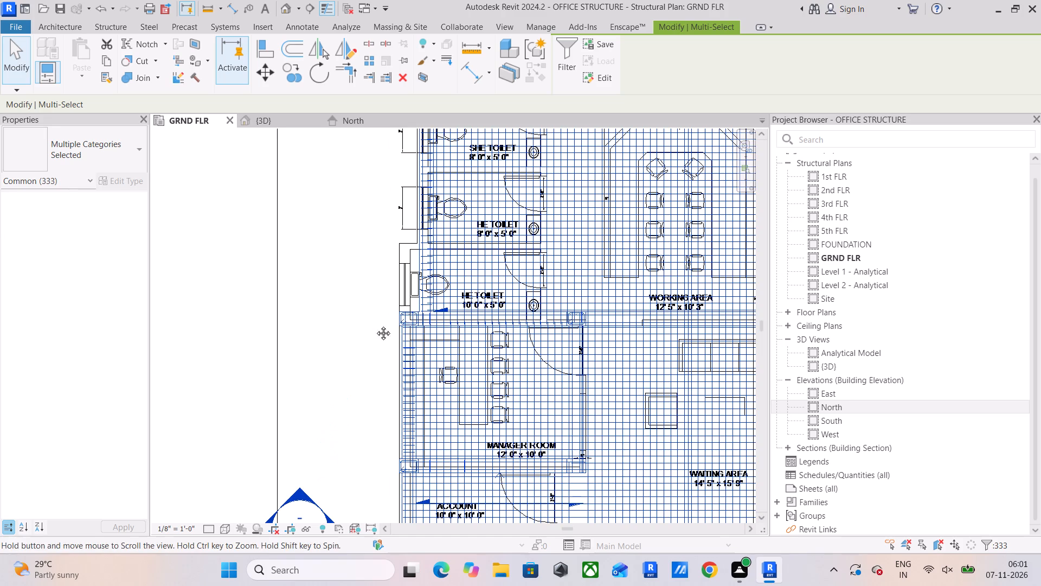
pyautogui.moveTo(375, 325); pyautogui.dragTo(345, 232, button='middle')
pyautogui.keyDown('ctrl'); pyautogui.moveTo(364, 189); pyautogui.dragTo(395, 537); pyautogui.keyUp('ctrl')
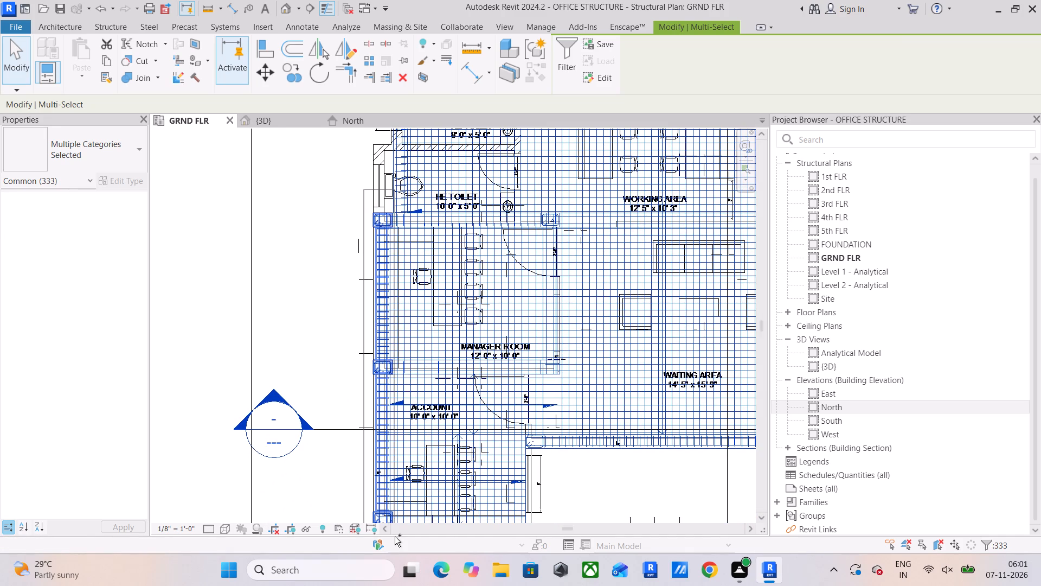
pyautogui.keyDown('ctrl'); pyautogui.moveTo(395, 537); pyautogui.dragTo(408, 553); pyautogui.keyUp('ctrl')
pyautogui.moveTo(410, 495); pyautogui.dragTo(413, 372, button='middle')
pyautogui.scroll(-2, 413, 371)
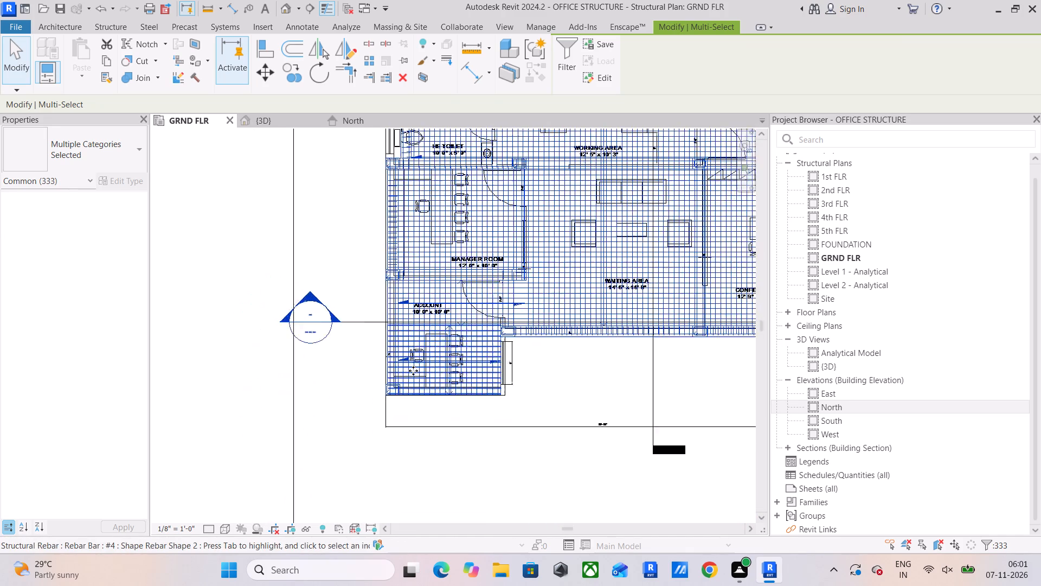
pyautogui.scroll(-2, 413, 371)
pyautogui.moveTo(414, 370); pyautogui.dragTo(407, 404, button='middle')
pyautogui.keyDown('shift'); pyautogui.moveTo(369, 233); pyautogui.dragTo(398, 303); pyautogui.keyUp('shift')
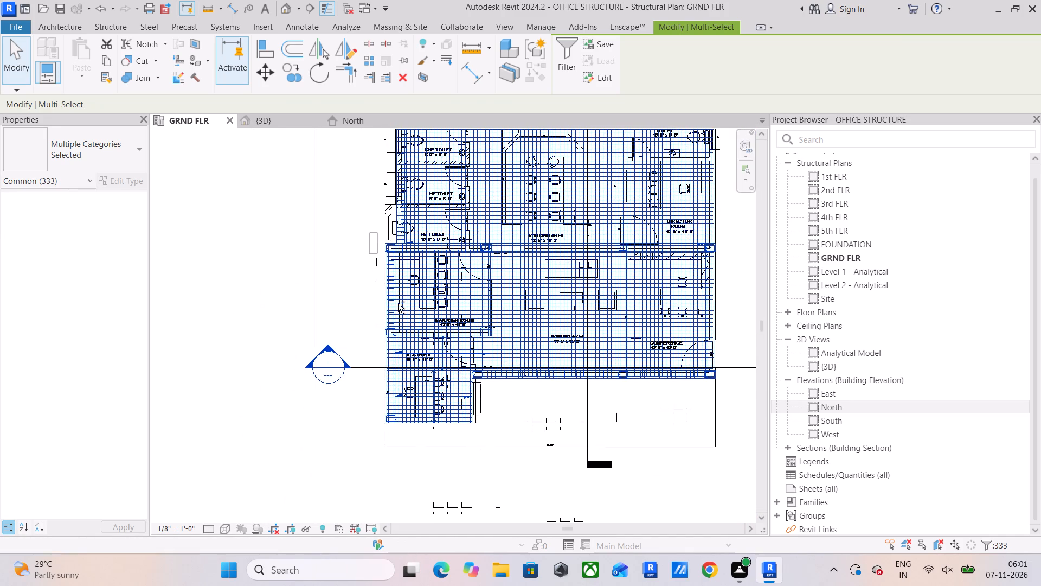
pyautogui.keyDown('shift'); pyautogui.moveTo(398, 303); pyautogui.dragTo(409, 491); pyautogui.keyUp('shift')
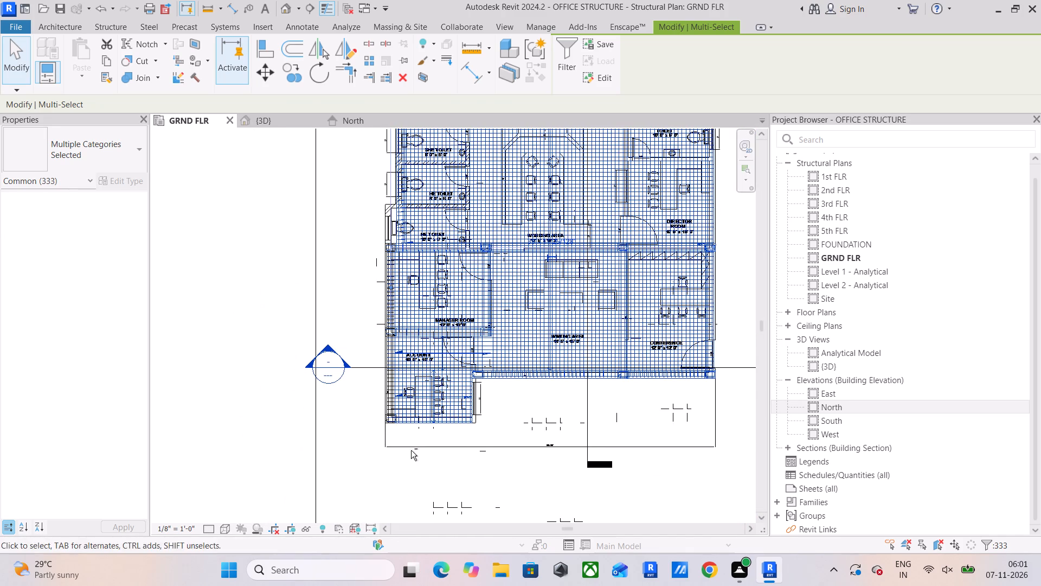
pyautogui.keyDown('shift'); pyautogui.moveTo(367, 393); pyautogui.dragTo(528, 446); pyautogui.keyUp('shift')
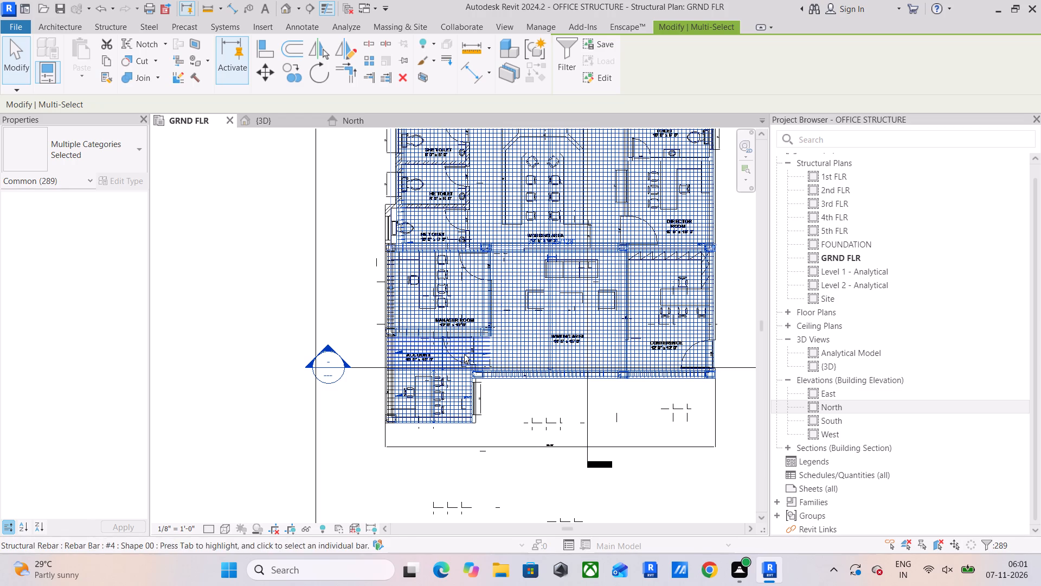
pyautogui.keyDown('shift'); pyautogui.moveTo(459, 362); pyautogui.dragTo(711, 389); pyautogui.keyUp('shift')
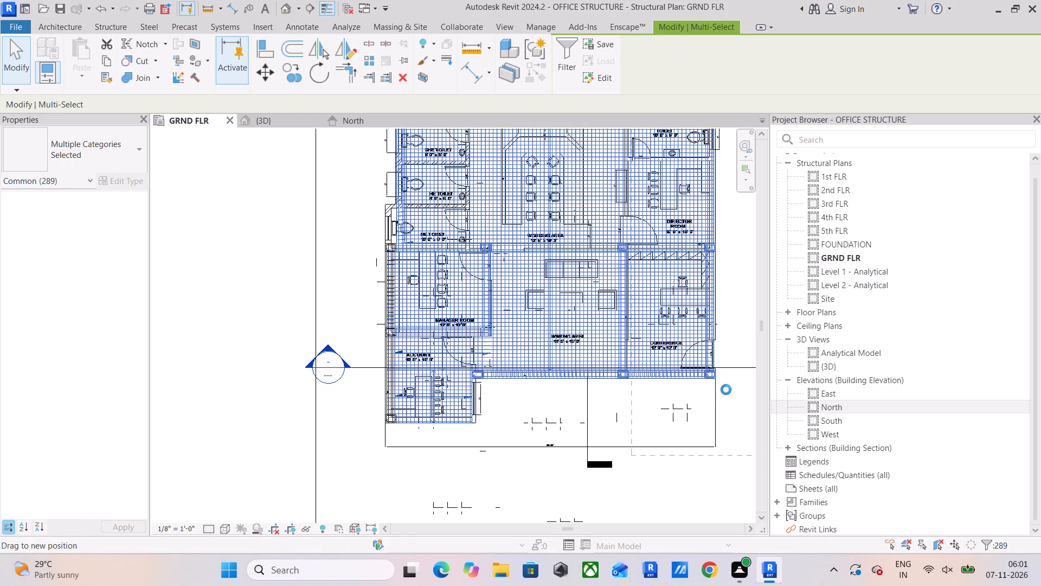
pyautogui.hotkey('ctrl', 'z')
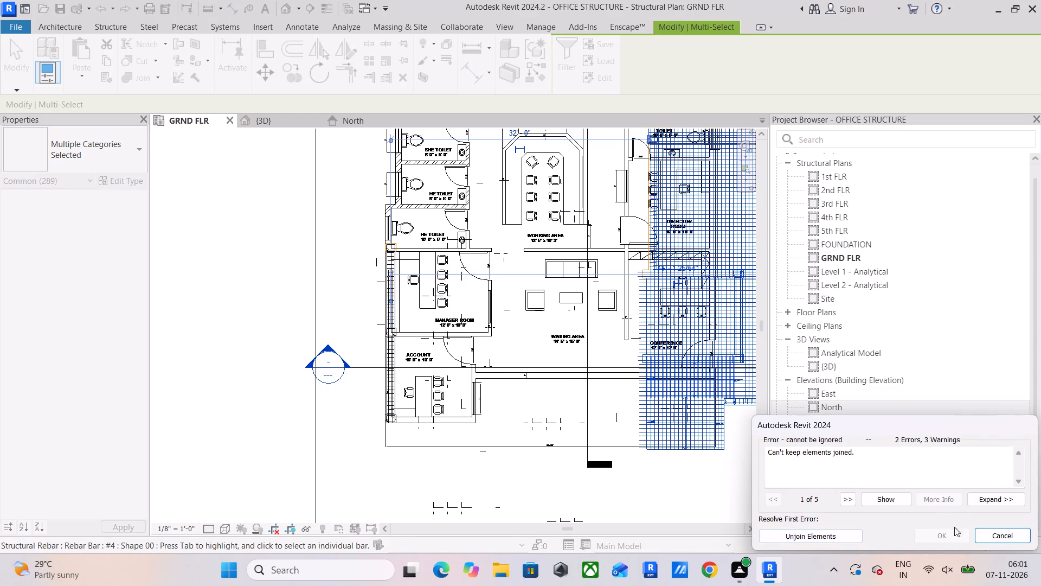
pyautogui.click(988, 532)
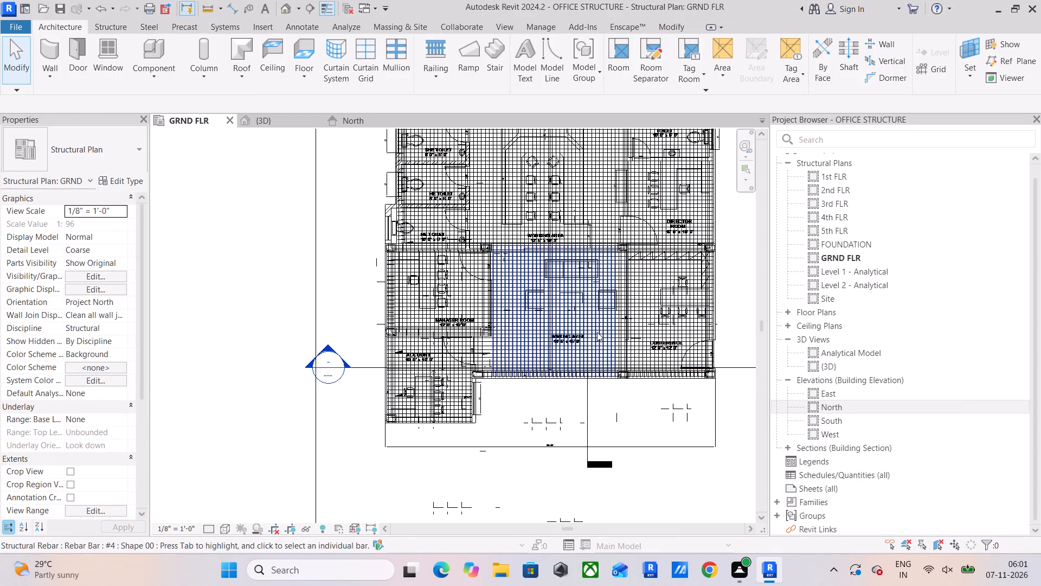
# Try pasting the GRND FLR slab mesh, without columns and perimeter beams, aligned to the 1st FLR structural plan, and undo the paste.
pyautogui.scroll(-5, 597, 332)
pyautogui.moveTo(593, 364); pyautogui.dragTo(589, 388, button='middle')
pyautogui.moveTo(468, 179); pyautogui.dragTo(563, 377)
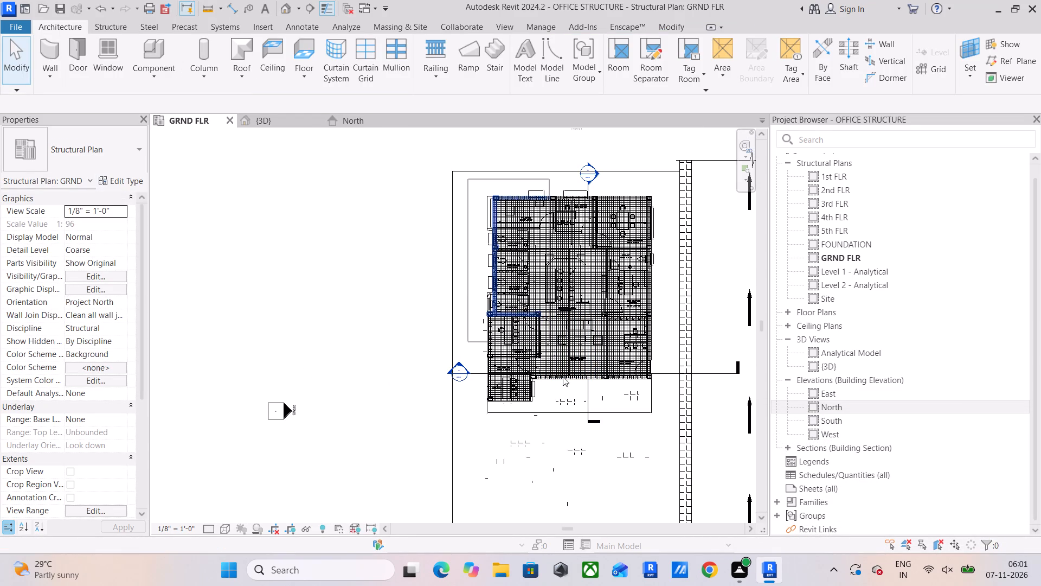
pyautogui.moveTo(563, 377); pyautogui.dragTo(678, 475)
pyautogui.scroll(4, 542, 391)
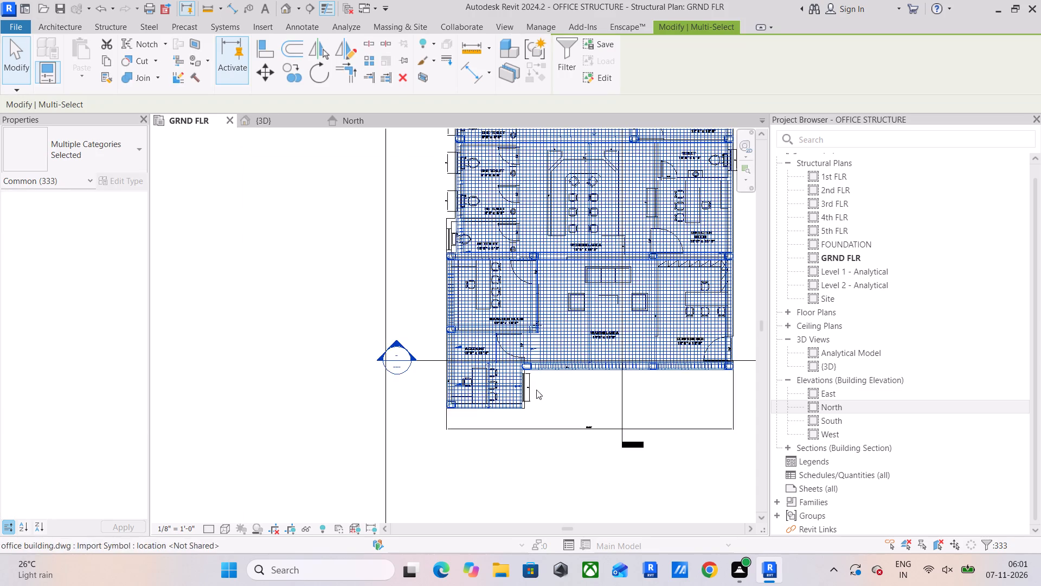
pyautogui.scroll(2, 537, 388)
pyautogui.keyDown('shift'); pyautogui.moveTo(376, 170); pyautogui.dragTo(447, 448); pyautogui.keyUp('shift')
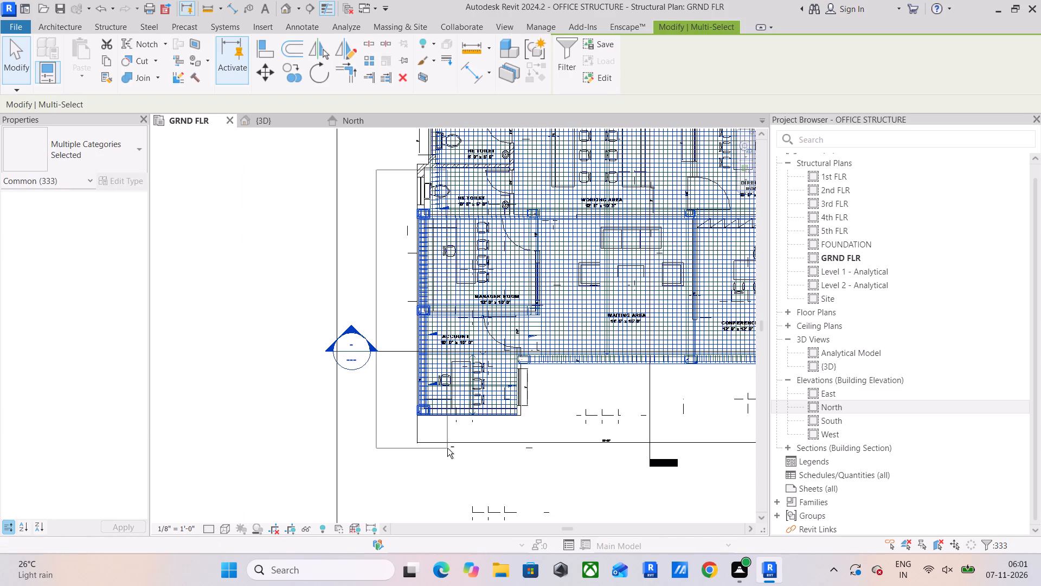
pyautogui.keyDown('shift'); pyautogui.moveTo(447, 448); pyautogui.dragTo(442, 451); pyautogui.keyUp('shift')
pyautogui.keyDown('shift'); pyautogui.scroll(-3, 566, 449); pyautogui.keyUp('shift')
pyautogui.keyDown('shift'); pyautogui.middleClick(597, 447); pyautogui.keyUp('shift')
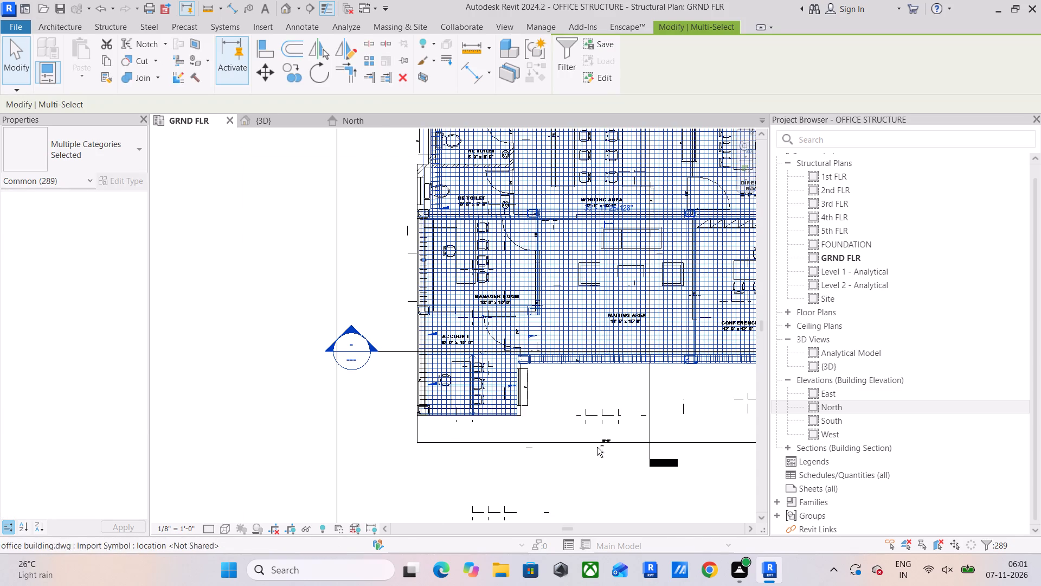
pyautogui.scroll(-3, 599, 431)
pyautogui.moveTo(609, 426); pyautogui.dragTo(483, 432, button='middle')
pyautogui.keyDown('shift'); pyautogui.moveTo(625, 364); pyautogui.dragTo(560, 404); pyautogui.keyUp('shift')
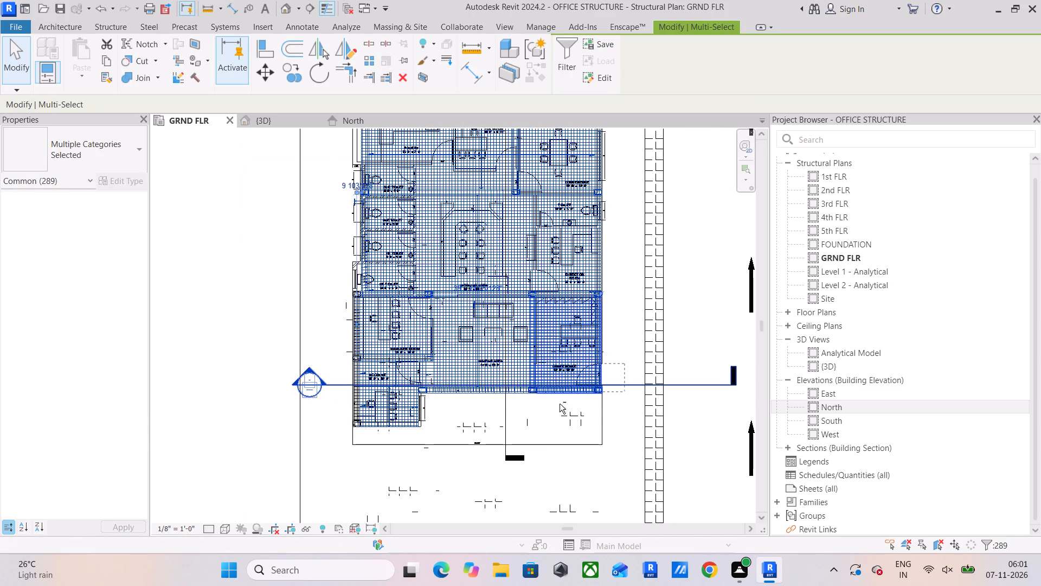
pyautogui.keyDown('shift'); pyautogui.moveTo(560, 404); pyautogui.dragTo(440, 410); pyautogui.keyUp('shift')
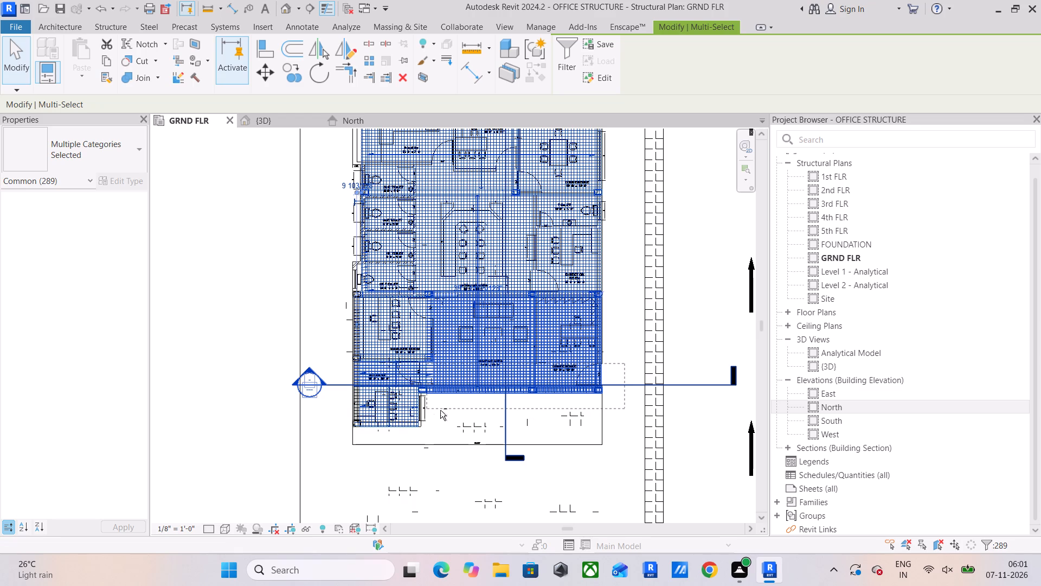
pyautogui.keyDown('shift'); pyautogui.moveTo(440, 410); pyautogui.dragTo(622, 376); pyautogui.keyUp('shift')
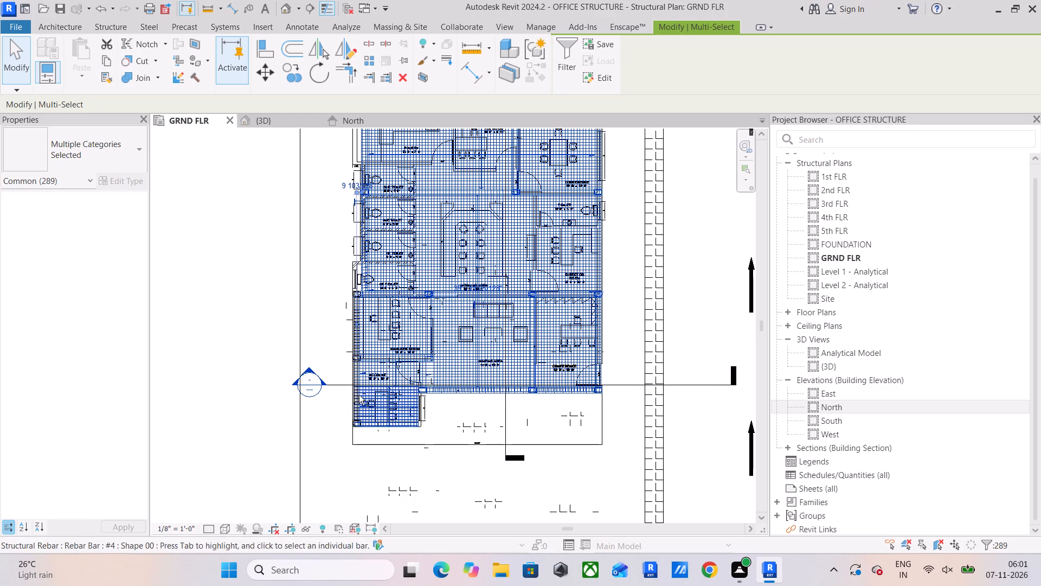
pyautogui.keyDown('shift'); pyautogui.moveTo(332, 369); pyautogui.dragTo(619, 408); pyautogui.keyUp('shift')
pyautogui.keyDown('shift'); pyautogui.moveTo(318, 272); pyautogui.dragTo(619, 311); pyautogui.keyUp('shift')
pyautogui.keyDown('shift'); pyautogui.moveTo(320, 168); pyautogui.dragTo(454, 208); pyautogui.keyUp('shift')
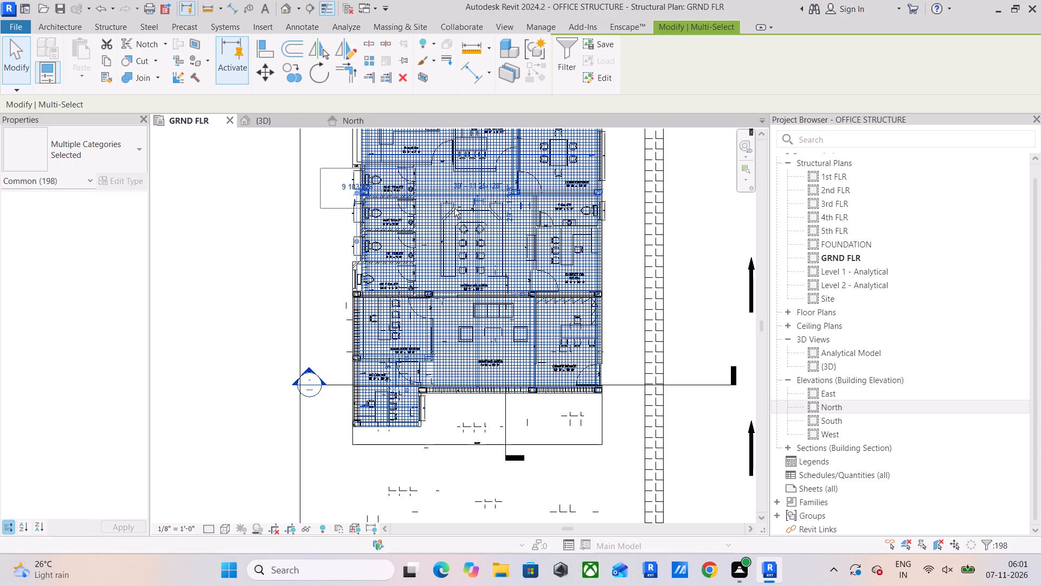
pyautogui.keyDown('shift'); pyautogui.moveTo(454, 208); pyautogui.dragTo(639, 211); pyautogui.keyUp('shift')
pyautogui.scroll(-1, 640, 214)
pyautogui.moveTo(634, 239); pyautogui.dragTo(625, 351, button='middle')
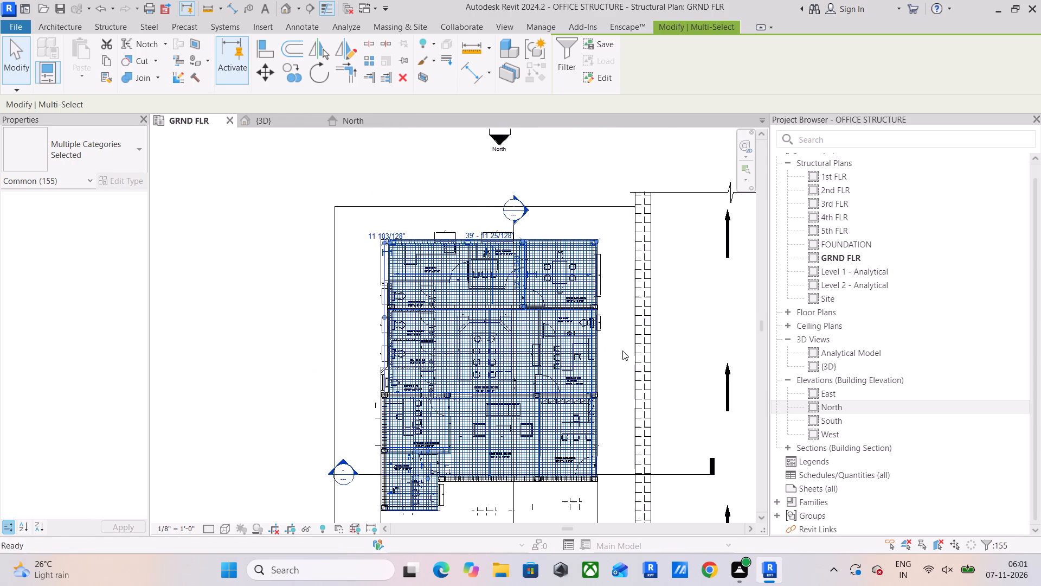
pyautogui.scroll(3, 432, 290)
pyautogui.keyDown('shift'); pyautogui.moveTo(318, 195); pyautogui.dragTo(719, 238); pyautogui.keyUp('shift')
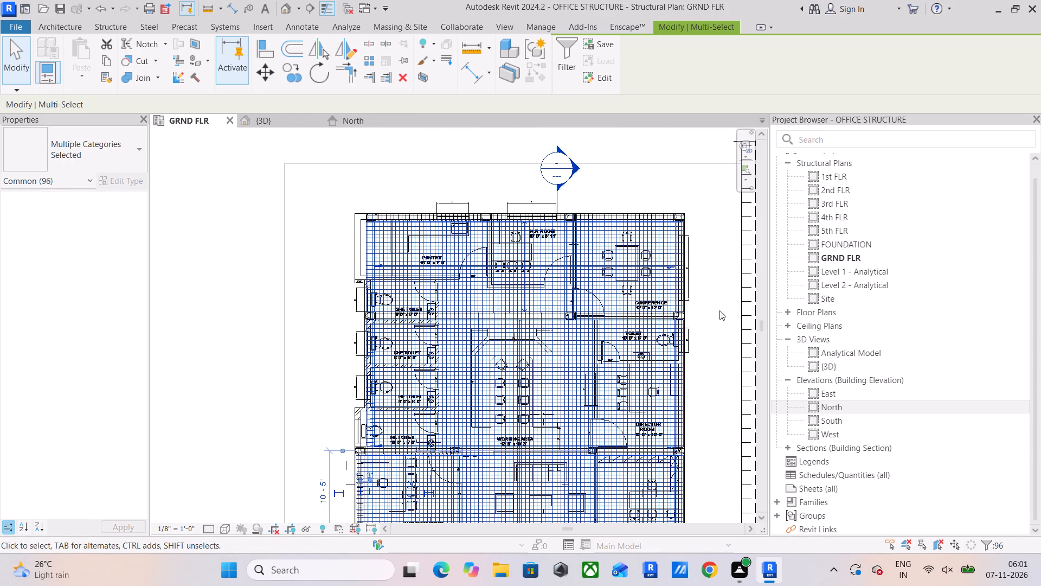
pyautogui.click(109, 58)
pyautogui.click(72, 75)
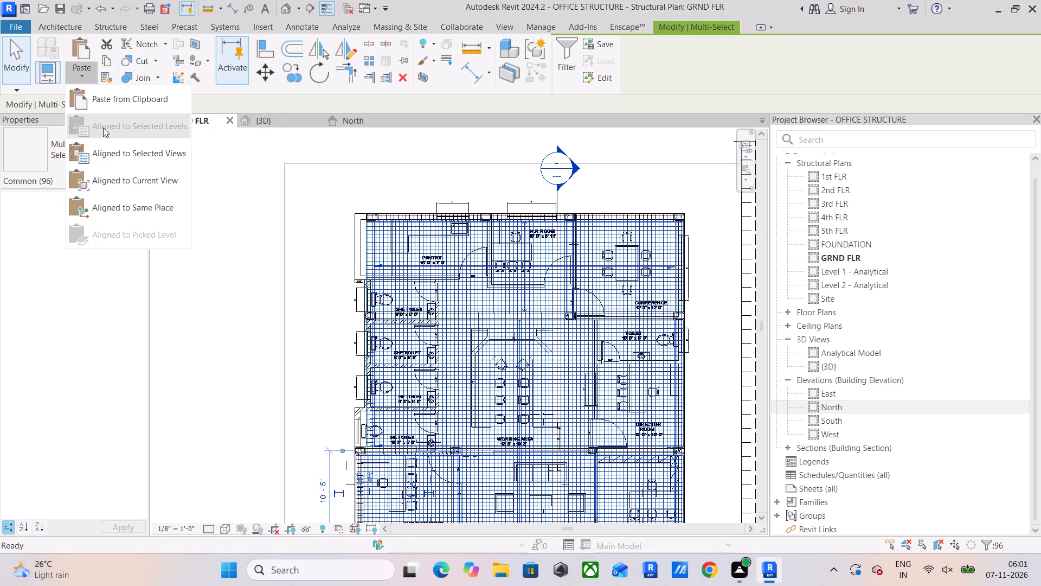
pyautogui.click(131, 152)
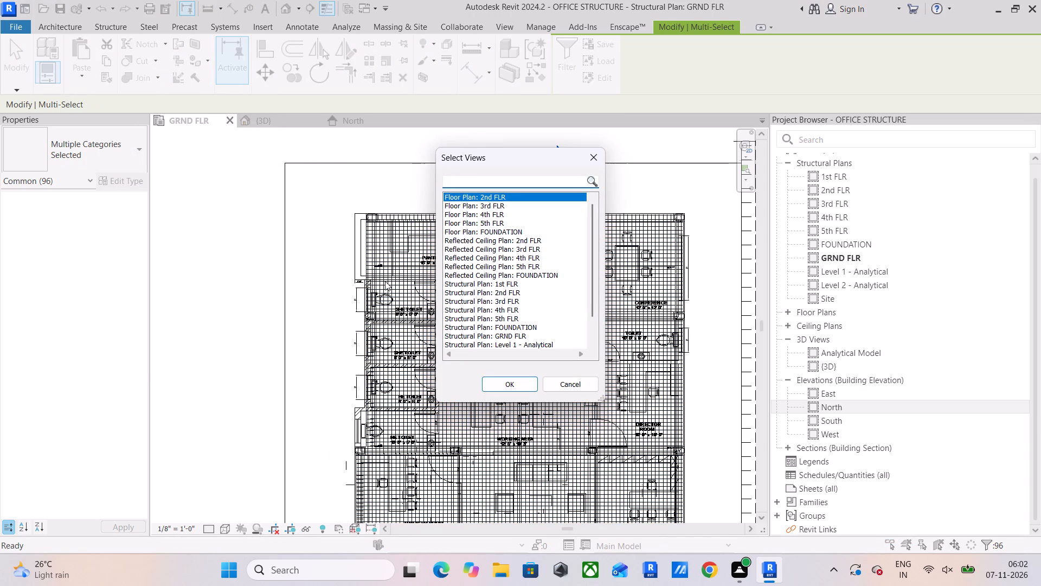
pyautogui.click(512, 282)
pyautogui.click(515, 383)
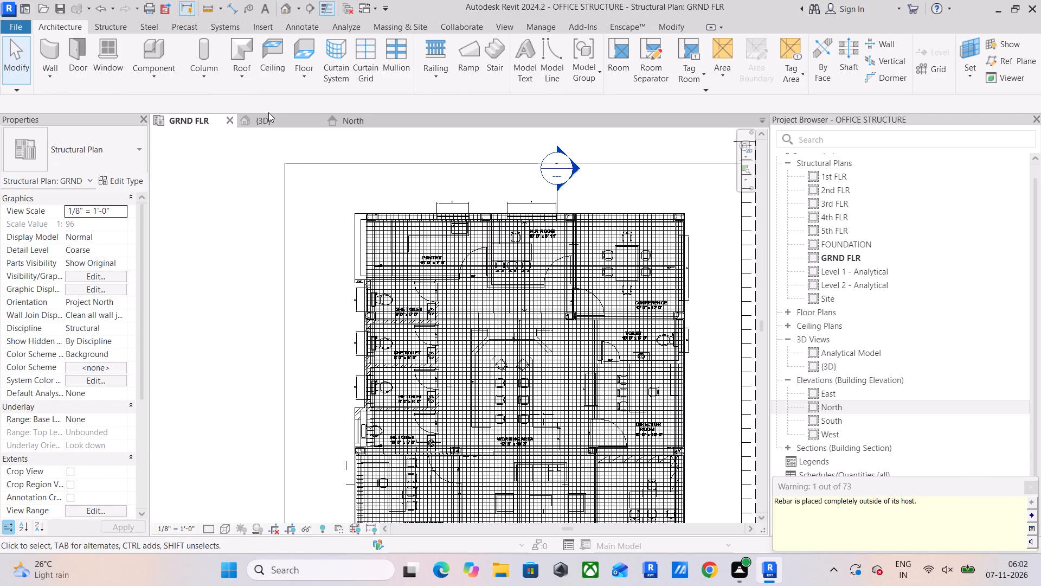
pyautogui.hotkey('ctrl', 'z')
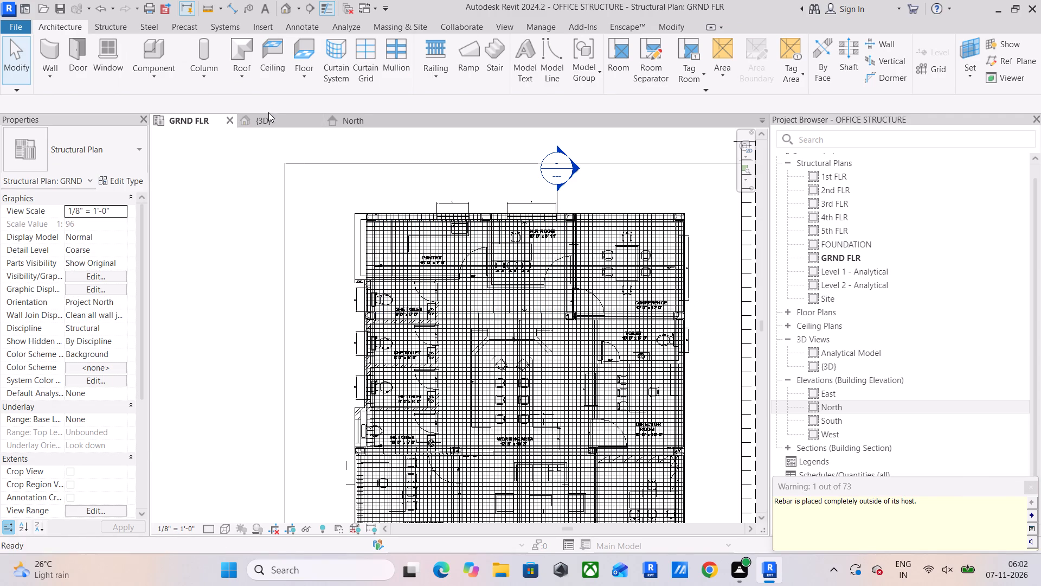
# Examine the ground floor slab's #4 mesh in the 3D view, selecting the cranked Rebar Shape 2 set near the slab edge.
pyautogui.click(271, 118)
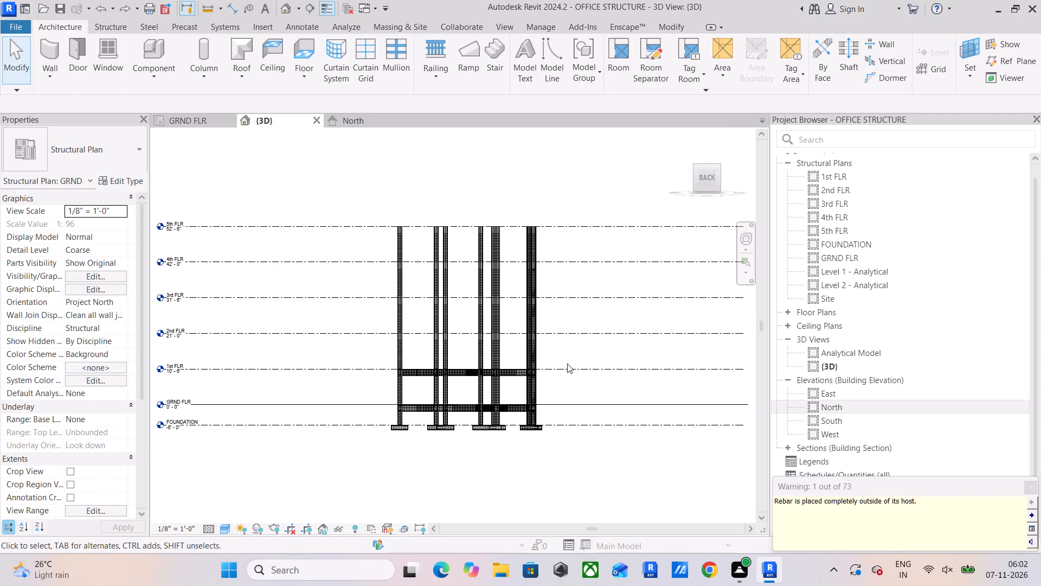
pyautogui.scroll(6, 459, 385)
pyautogui.keyDown('shift'); pyautogui.moveTo(413, 372); pyautogui.dragTo(434, 394, button='middle'); pyautogui.keyUp('shift')
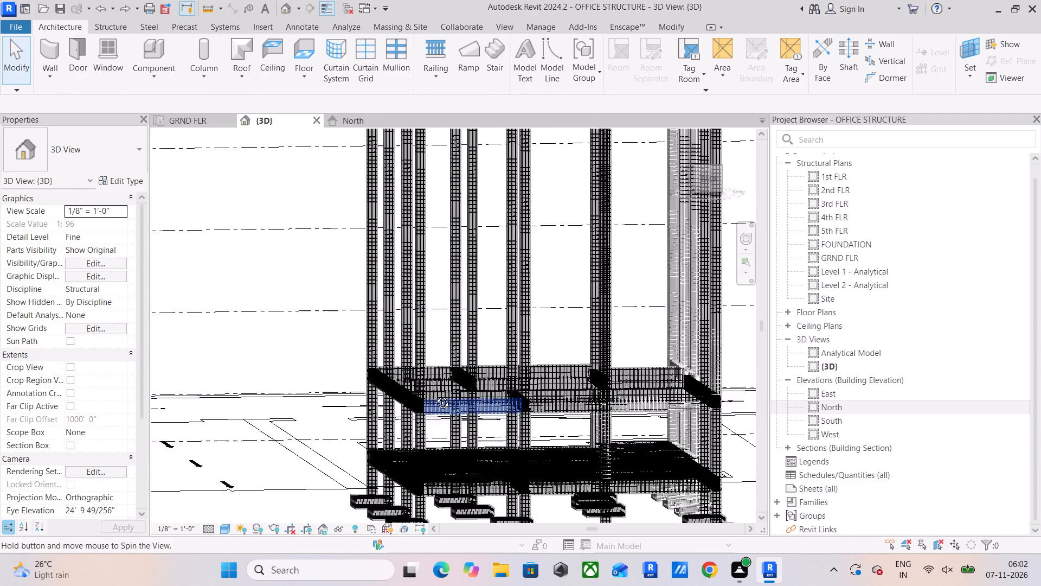
pyautogui.keyDown('shift'); pyautogui.moveTo(434, 394); pyautogui.dragTo(445, 409, button='middle'); pyautogui.keyUp('shift')
pyautogui.moveTo(449, 412); pyautogui.dragTo(412, 244, button='middle')
pyautogui.scroll(4, 437, 313)
pyautogui.scroll(6, 480, 368)
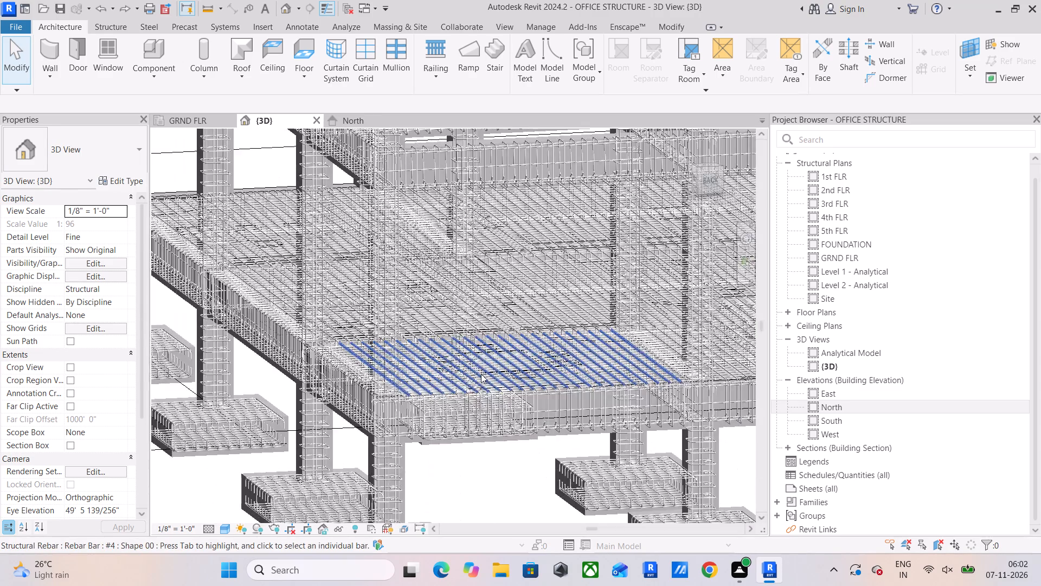
pyautogui.scroll(2, 481, 374)
pyautogui.moveTo(478, 379); pyautogui.dragTo(389, 281, button='middle')
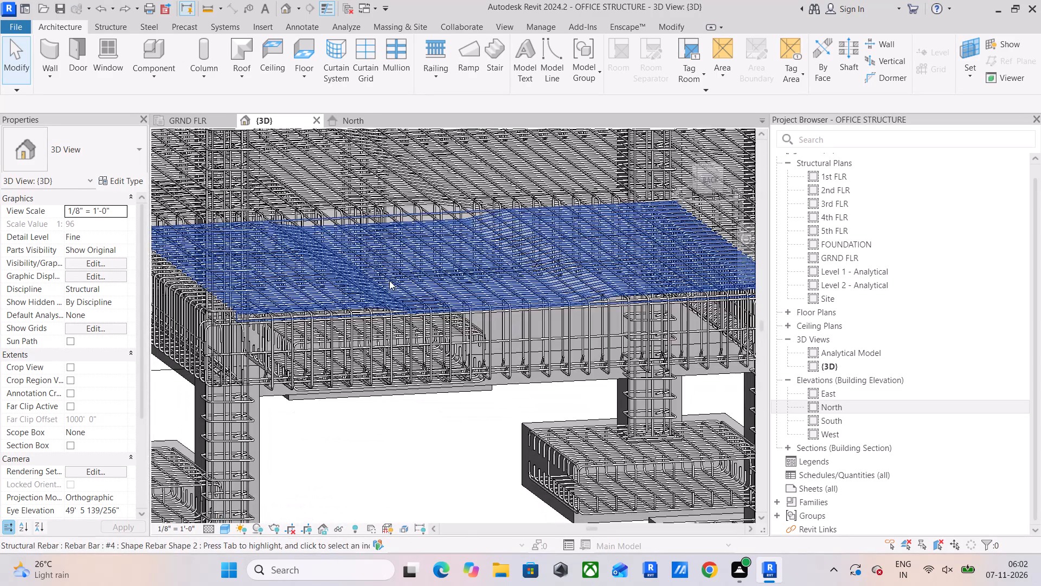
pyautogui.click(389, 281)
pyautogui.scroll(4, 359, 279)
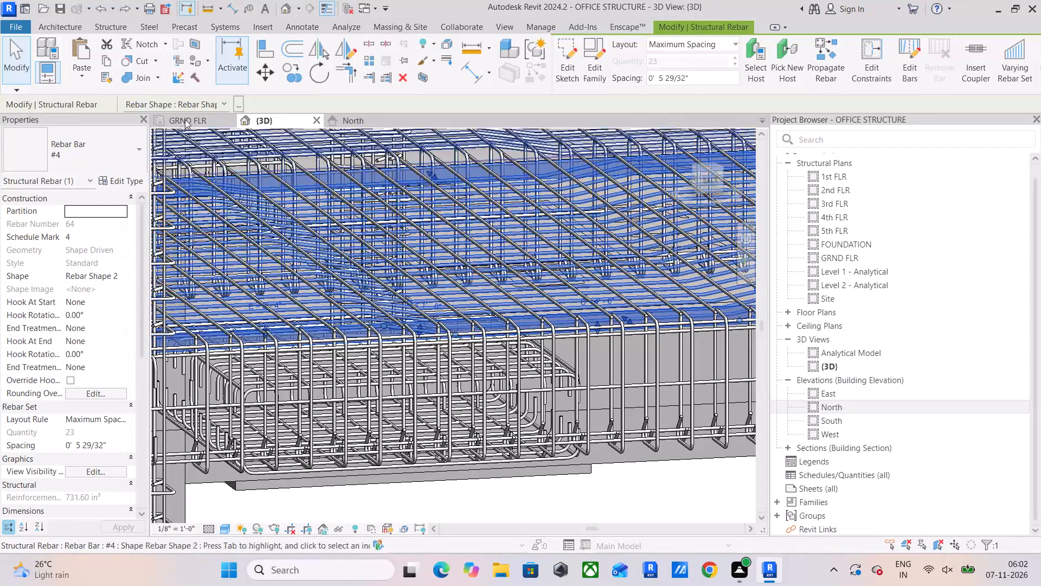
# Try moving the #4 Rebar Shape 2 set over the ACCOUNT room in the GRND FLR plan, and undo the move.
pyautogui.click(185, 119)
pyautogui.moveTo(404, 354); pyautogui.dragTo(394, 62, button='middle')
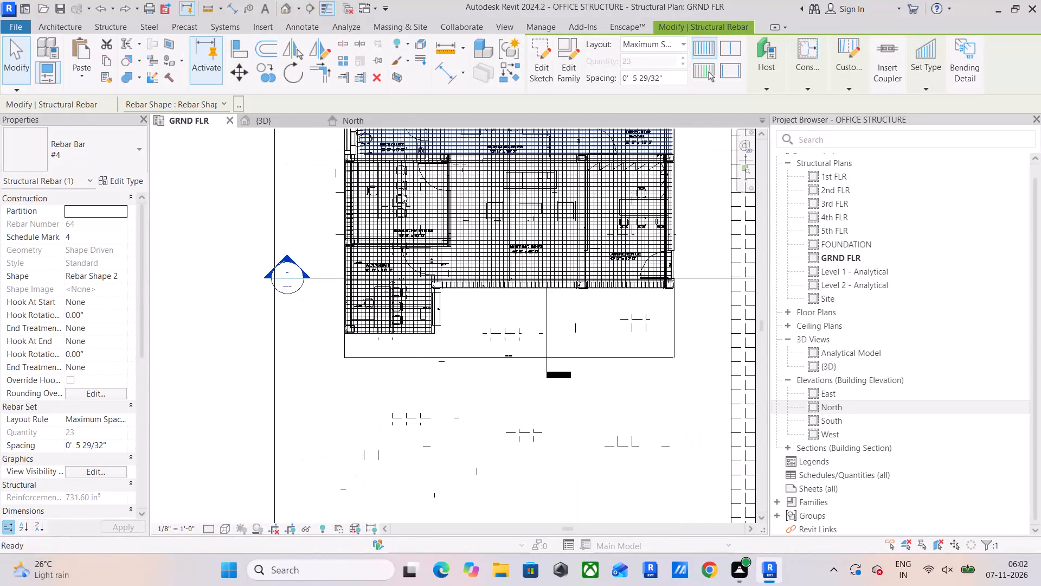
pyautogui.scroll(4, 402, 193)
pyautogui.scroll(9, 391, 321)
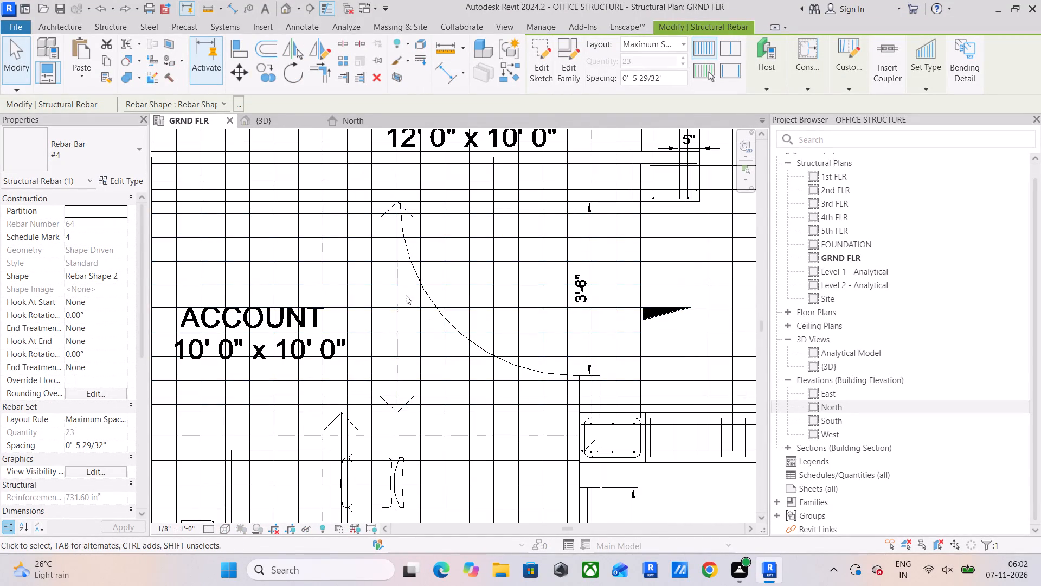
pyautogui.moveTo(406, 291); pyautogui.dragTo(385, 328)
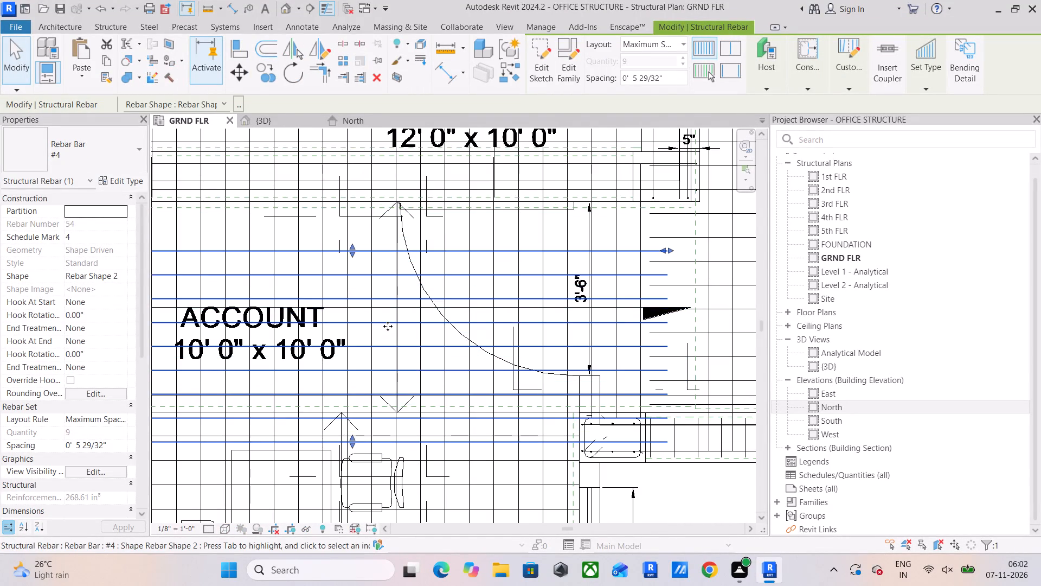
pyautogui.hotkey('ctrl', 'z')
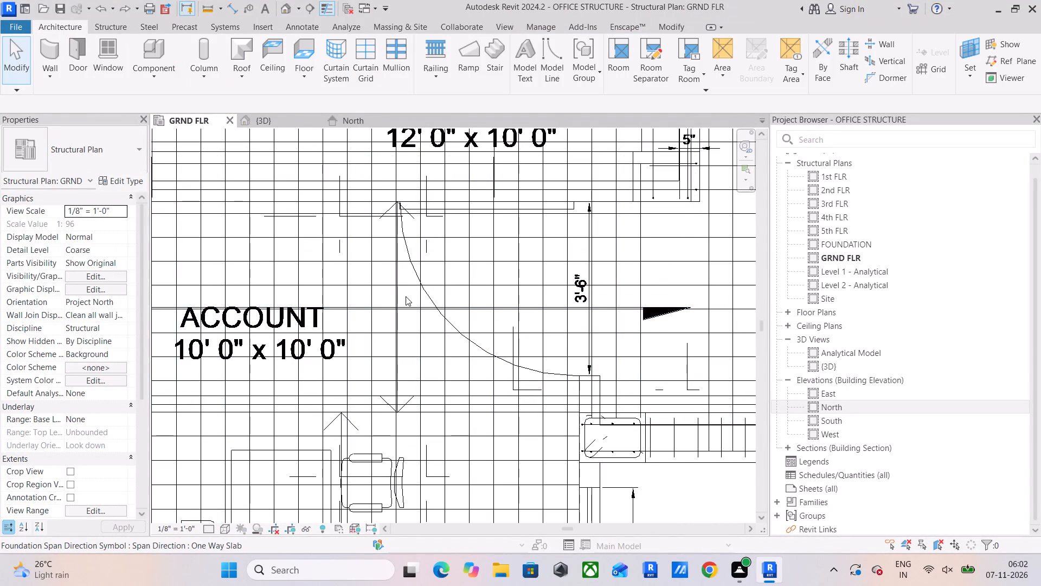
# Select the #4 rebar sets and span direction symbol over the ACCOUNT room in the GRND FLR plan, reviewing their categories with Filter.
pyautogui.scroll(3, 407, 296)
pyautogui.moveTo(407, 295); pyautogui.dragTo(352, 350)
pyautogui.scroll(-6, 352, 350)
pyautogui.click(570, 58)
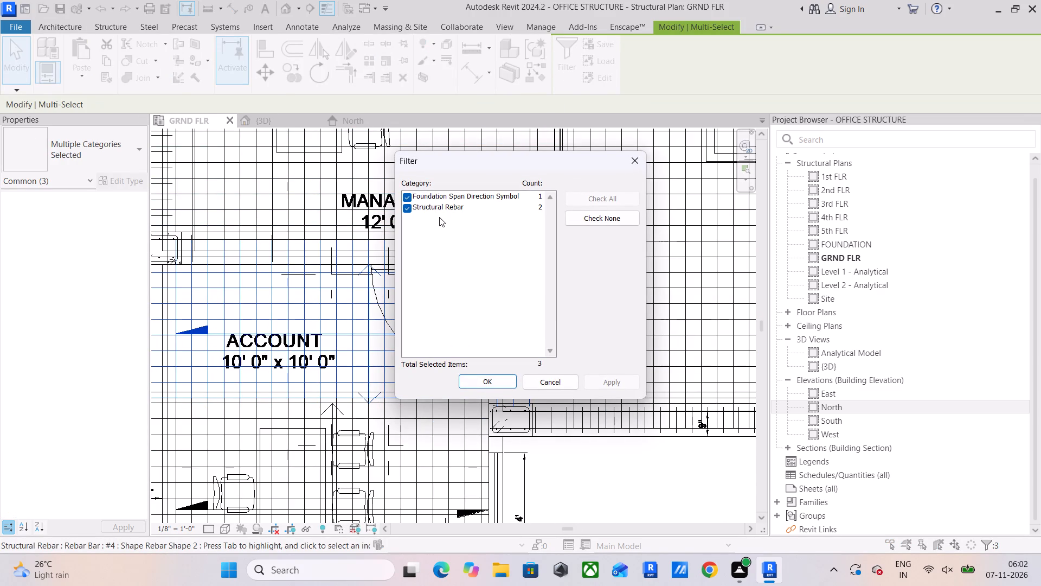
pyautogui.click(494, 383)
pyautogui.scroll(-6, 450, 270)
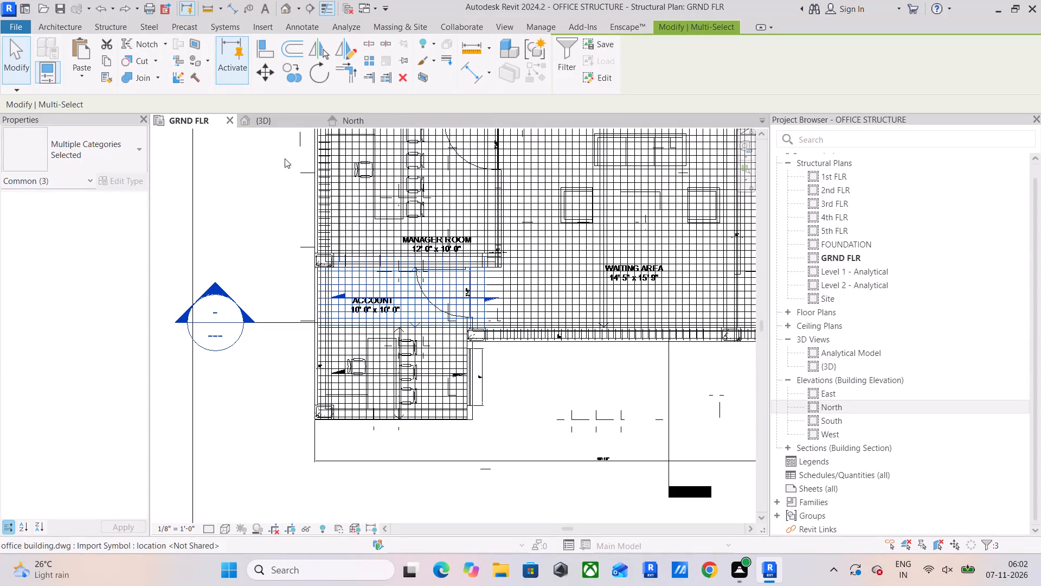
# Examine the selected ACCOUNT room rebar sets in the 3D view, from several sides and close up at the slab edge.
pyautogui.click(267, 119)
pyautogui.scroll(-10, 418, 330)
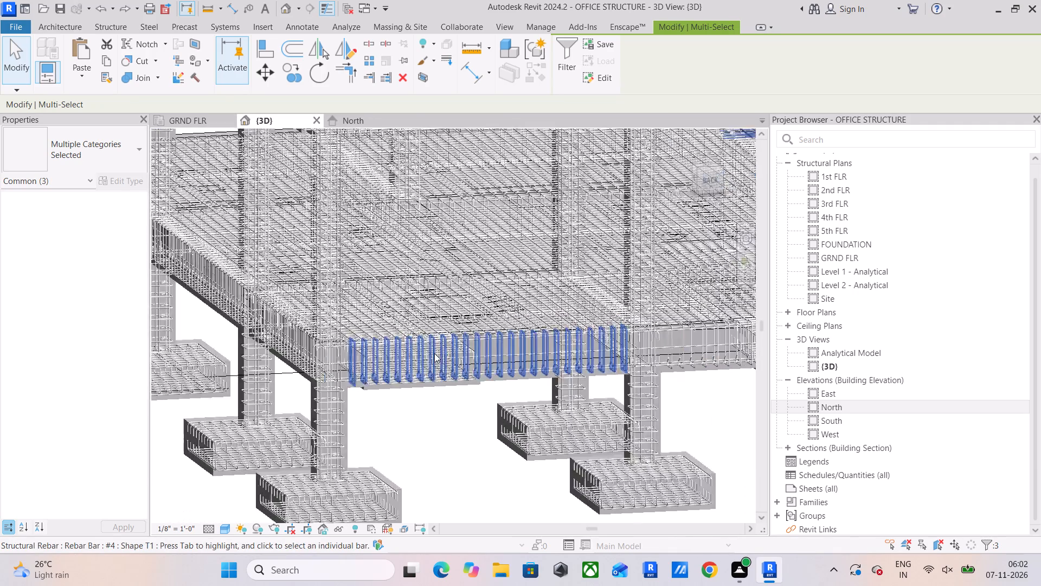
pyautogui.moveTo(469, 363); pyautogui.dragTo(324, 410, button='middle')
pyautogui.scroll(-4, 453, 377)
pyautogui.keyDown('shift'); pyautogui.moveTo(579, 378); pyautogui.dragTo(520, 394, button='middle'); pyautogui.keyUp('shift')
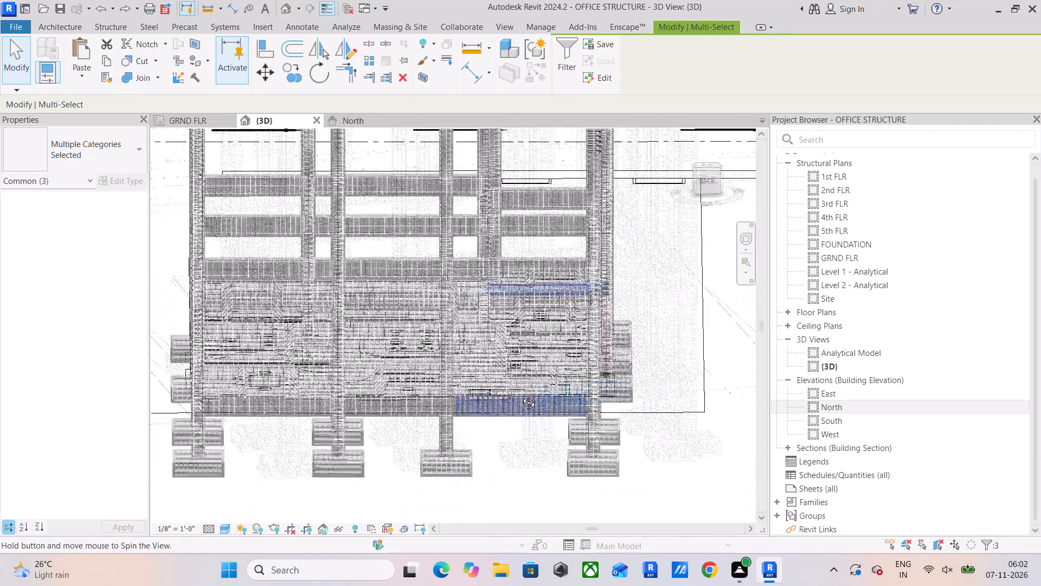
pyautogui.keyDown('shift'); pyautogui.moveTo(520, 394); pyautogui.dragTo(166, 387, button='middle'); pyautogui.keyUp('shift')
pyautogui.scroll(4, 479, 330)
pyautogui.scroll(7, 524, 307)
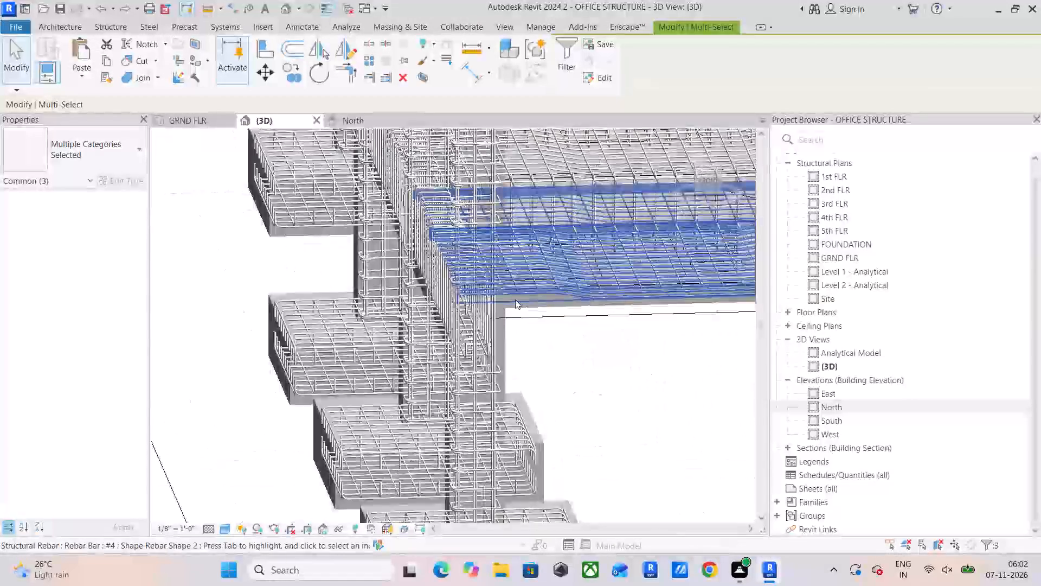
pyautogui.scroll(4, 515, 300)
pyautogui.moveTo(488, 283); pyautogui.dragTo(487, 359, button='middle')
pyautogui.moveTo(504, 333); pyautogui.dragTo(446, 433, button='middle')
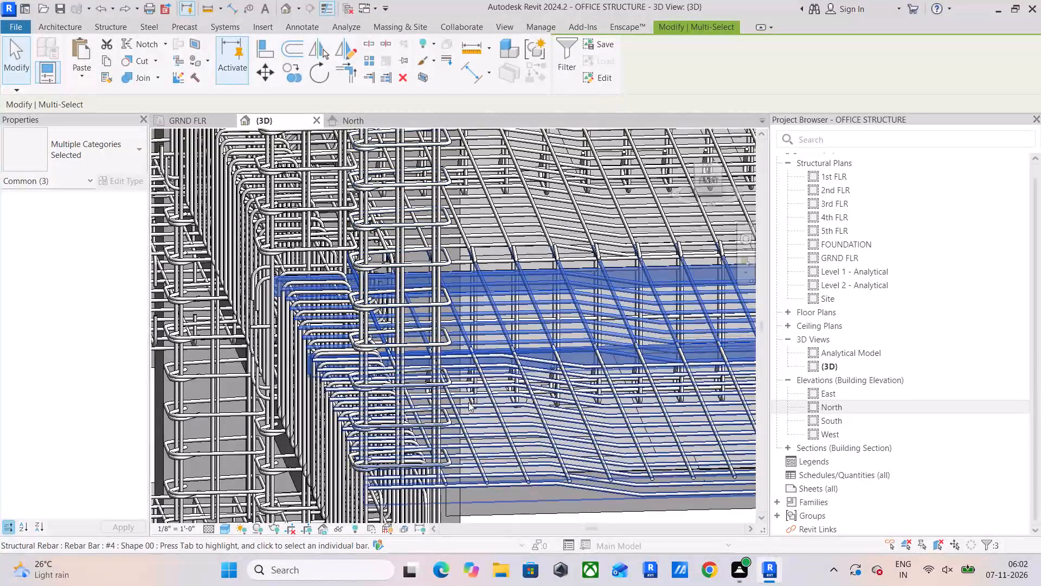
pyautogui.scroll(-4, 476, 396)
pyautogui.moveTo(489, 396); pyautogui.dragTo(374, 373, button='middle')
pyautogui.scroll(-3, 533, 359)
pyautogui.keyDown('shift'); pyautogui.moveTo(563, 364); pyautogui.dragTo(506, 381, button='middle'); pyautogui.keyUp('shift')
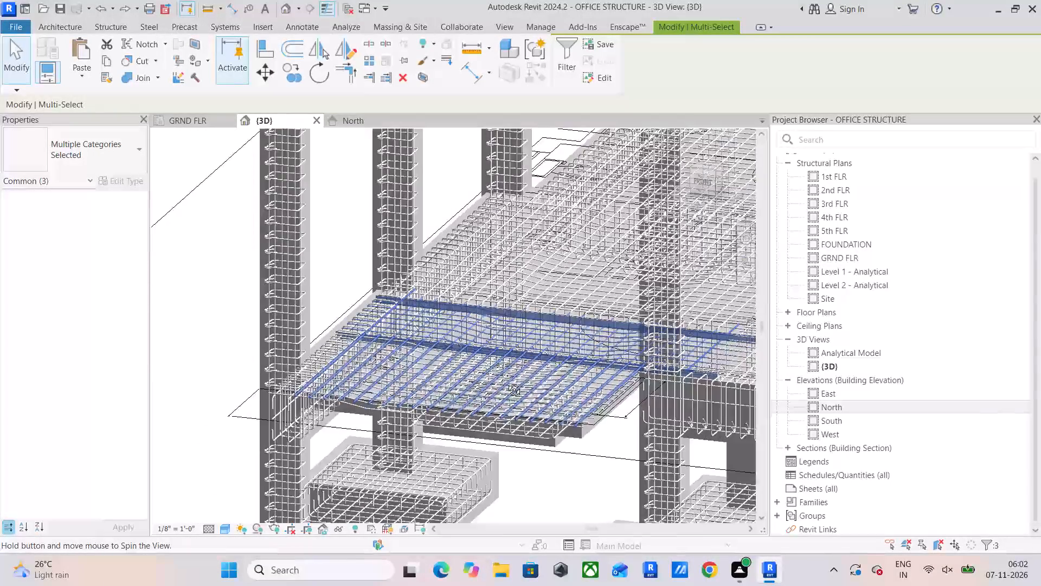
pyautogui.keyDown('shift'); pyautogui.moveTo(506, 381); pyautogui.dragTo(480, 374, button='middle'); pyautogui.keyUp('shift')
pyautogui.scroll(4, 506, 428)
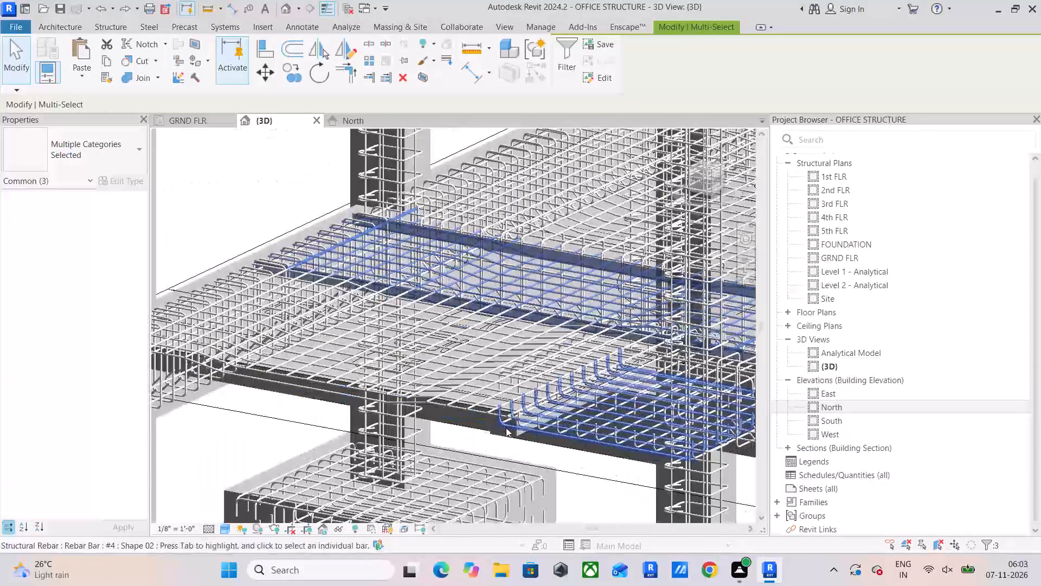
pyautogui.scroll(5, 501, 437)
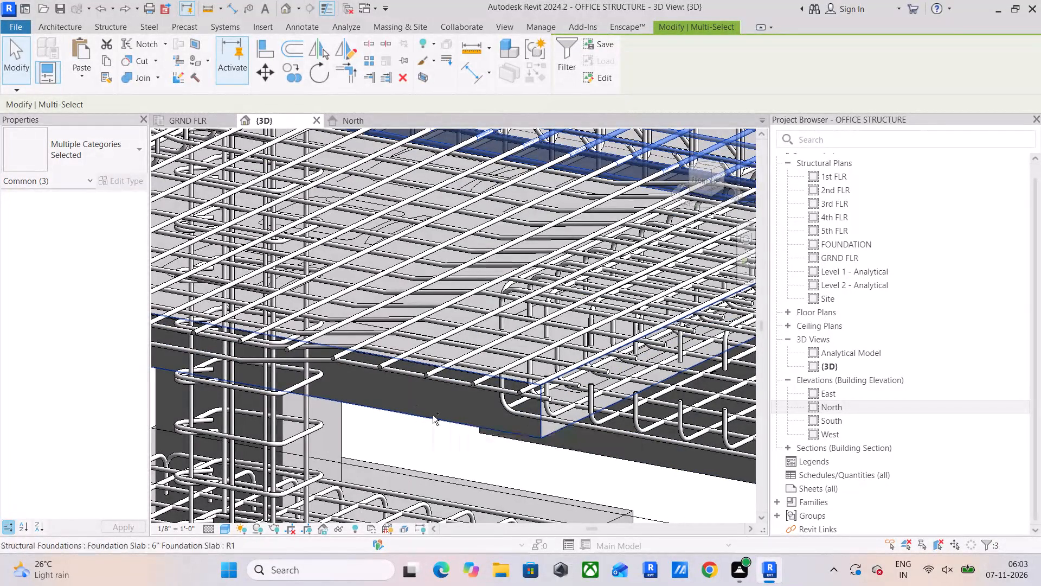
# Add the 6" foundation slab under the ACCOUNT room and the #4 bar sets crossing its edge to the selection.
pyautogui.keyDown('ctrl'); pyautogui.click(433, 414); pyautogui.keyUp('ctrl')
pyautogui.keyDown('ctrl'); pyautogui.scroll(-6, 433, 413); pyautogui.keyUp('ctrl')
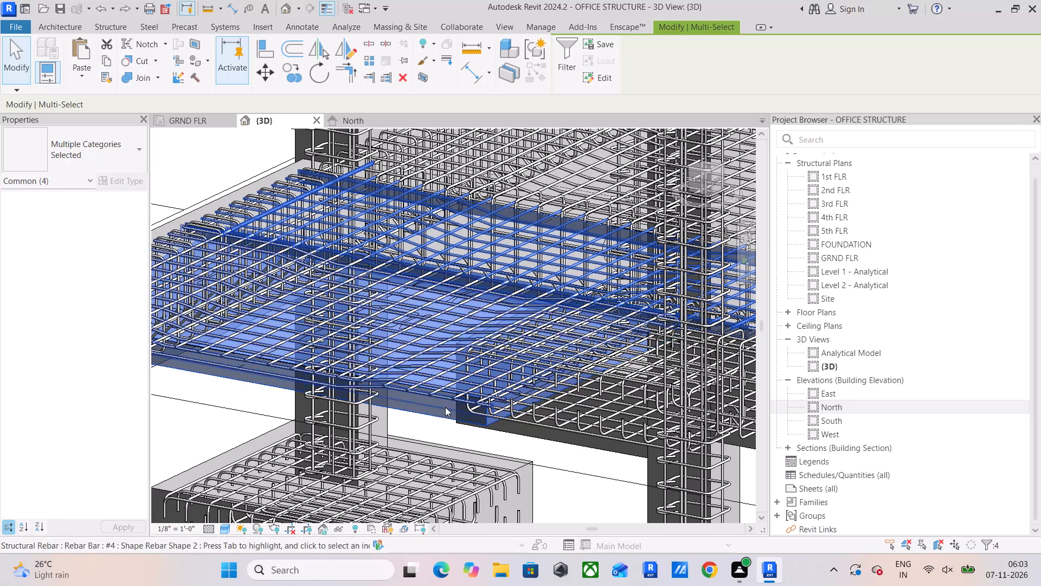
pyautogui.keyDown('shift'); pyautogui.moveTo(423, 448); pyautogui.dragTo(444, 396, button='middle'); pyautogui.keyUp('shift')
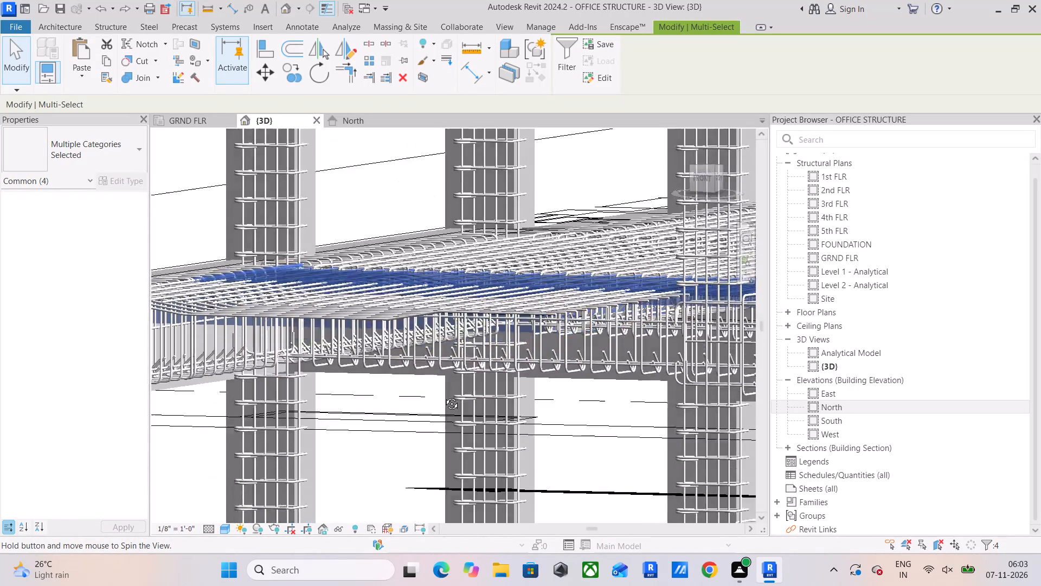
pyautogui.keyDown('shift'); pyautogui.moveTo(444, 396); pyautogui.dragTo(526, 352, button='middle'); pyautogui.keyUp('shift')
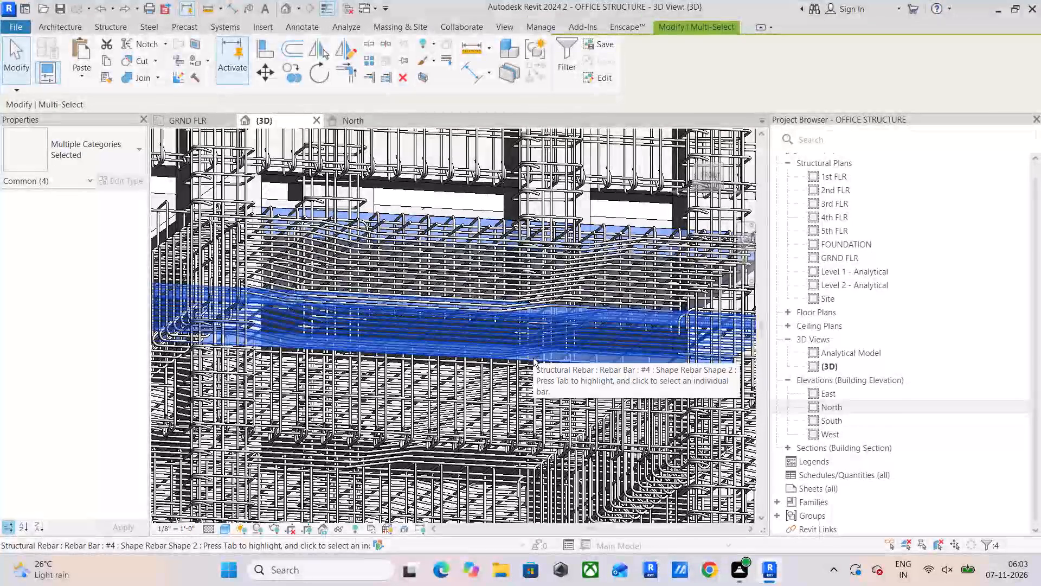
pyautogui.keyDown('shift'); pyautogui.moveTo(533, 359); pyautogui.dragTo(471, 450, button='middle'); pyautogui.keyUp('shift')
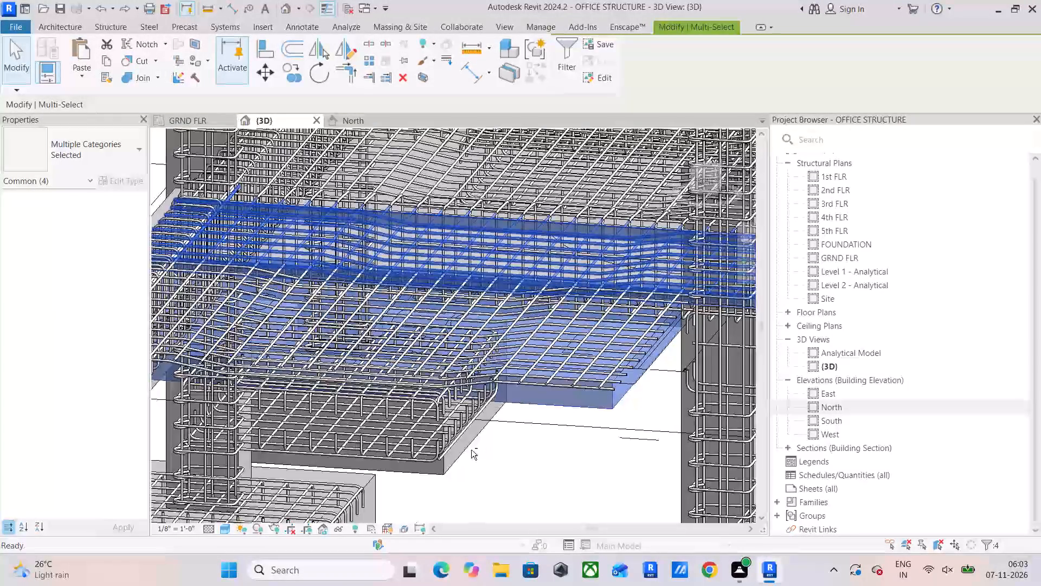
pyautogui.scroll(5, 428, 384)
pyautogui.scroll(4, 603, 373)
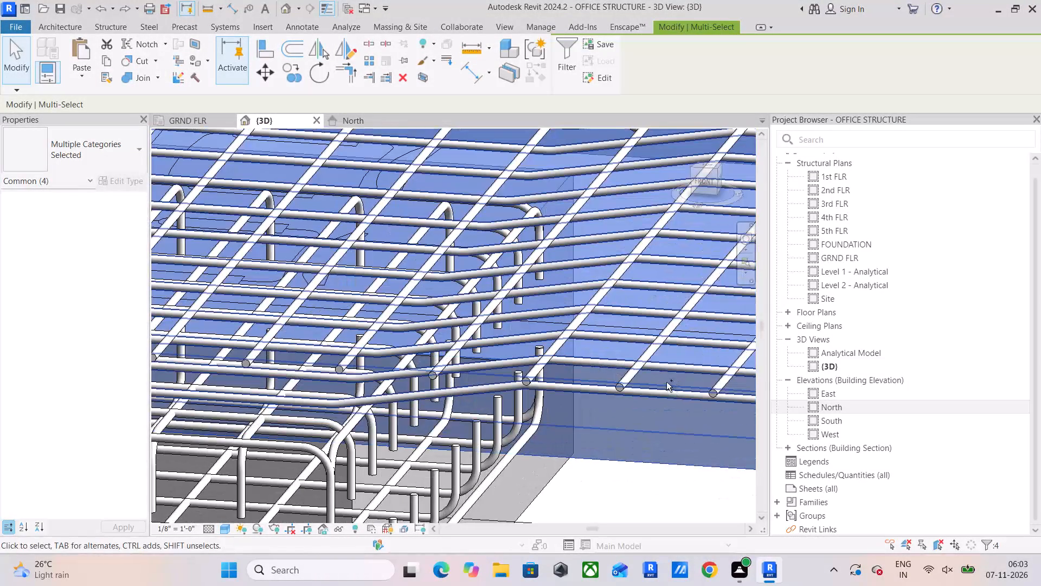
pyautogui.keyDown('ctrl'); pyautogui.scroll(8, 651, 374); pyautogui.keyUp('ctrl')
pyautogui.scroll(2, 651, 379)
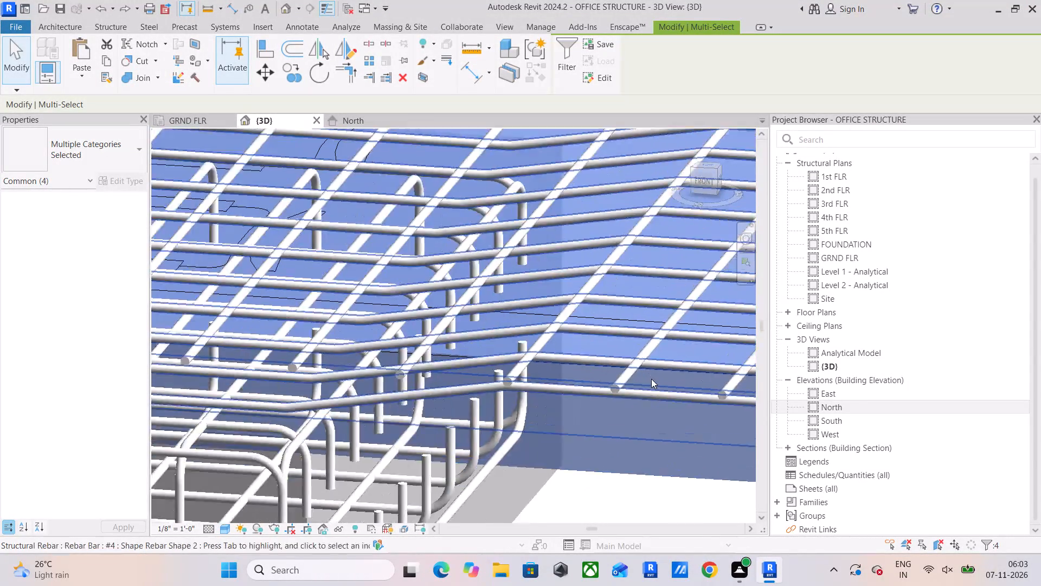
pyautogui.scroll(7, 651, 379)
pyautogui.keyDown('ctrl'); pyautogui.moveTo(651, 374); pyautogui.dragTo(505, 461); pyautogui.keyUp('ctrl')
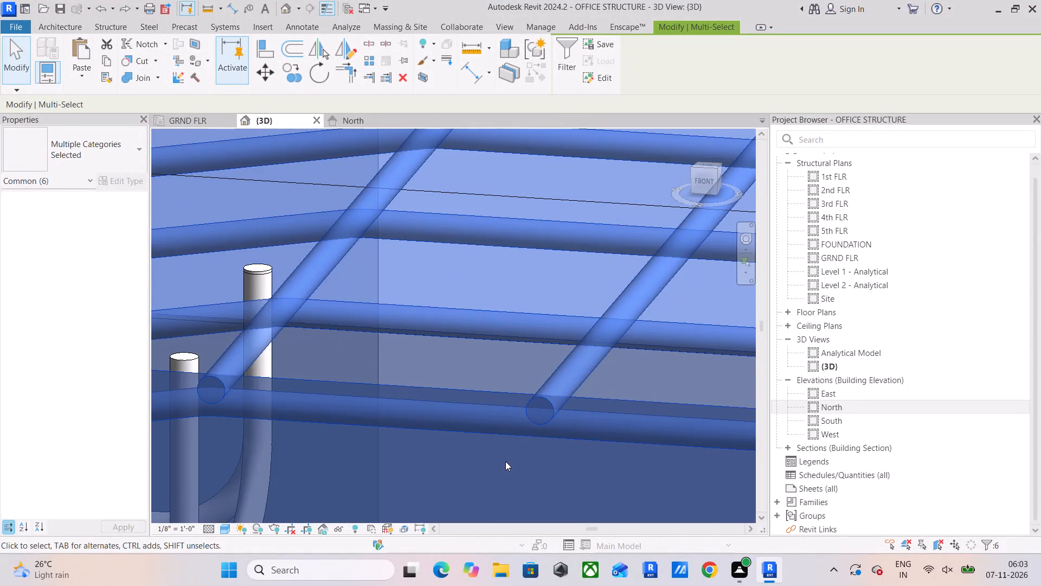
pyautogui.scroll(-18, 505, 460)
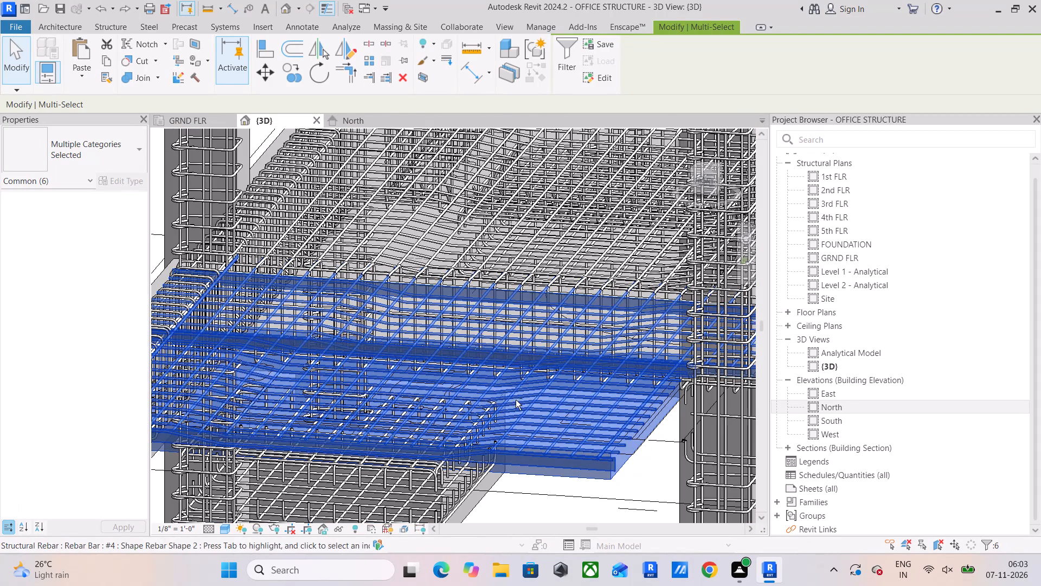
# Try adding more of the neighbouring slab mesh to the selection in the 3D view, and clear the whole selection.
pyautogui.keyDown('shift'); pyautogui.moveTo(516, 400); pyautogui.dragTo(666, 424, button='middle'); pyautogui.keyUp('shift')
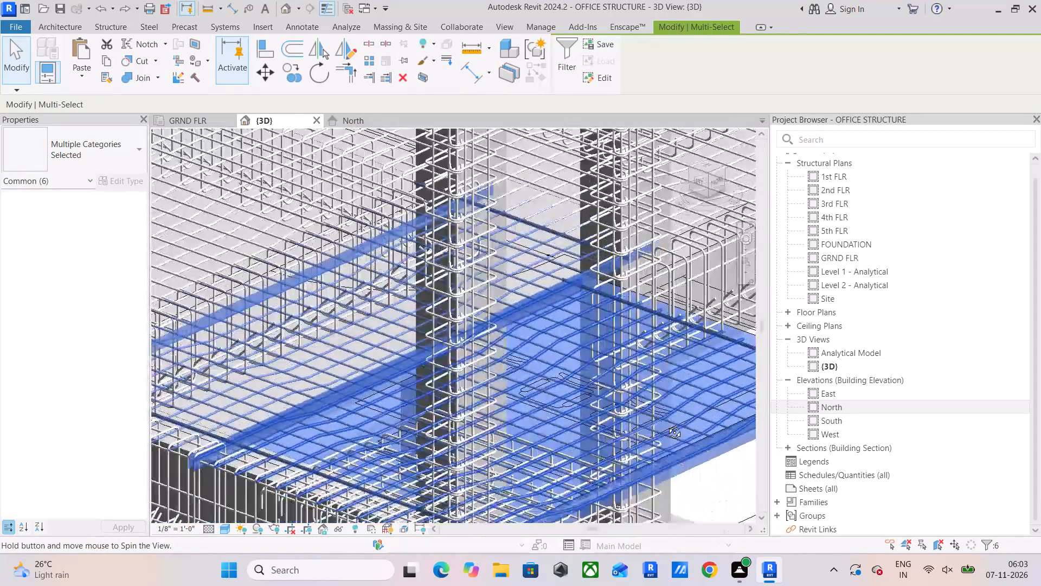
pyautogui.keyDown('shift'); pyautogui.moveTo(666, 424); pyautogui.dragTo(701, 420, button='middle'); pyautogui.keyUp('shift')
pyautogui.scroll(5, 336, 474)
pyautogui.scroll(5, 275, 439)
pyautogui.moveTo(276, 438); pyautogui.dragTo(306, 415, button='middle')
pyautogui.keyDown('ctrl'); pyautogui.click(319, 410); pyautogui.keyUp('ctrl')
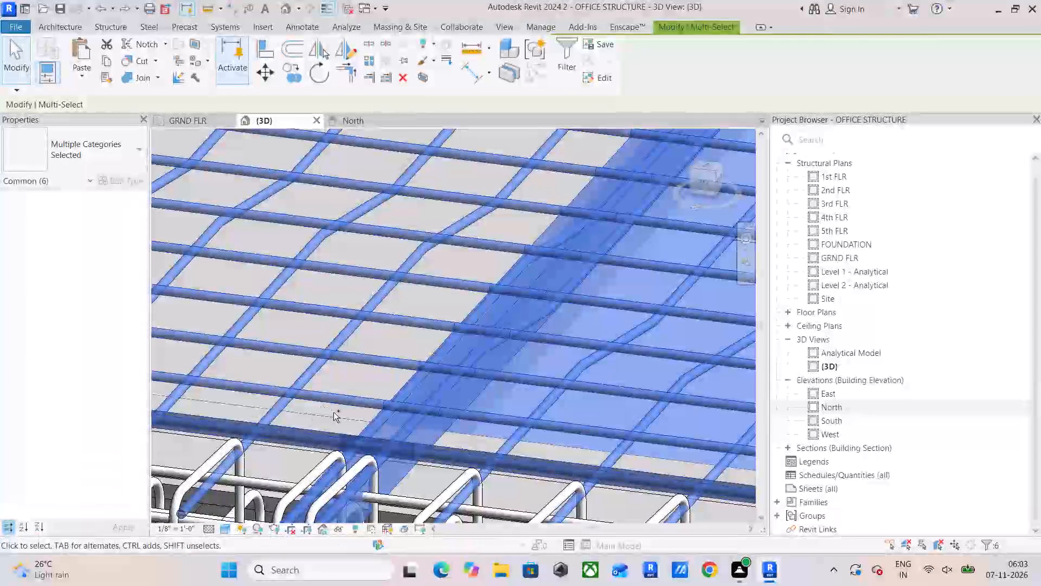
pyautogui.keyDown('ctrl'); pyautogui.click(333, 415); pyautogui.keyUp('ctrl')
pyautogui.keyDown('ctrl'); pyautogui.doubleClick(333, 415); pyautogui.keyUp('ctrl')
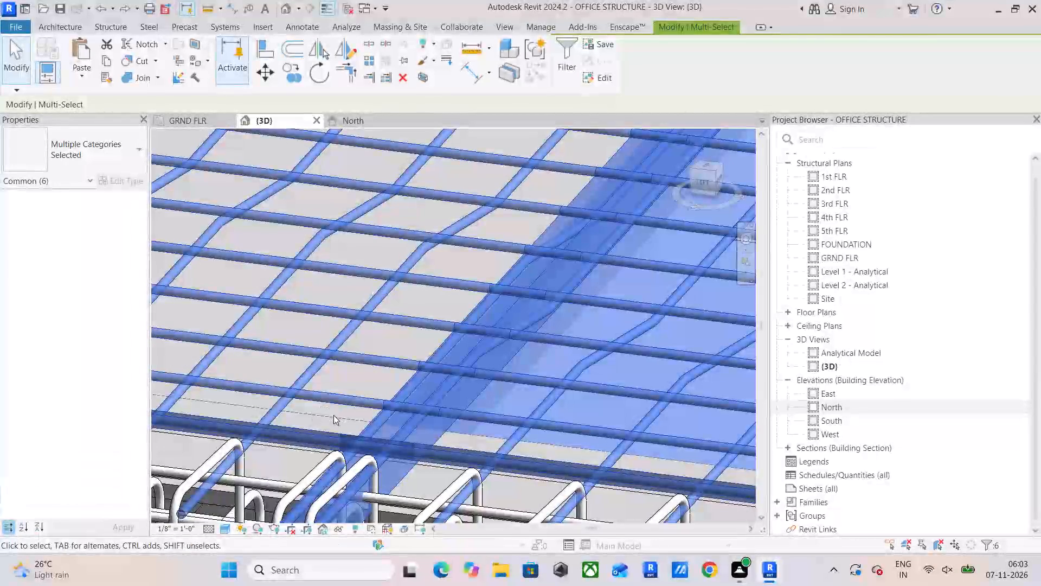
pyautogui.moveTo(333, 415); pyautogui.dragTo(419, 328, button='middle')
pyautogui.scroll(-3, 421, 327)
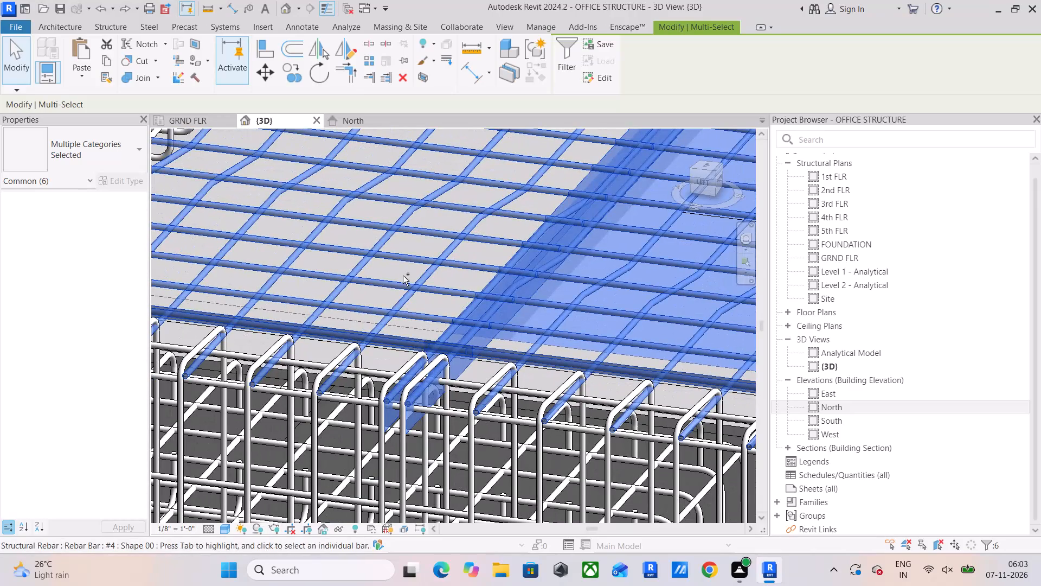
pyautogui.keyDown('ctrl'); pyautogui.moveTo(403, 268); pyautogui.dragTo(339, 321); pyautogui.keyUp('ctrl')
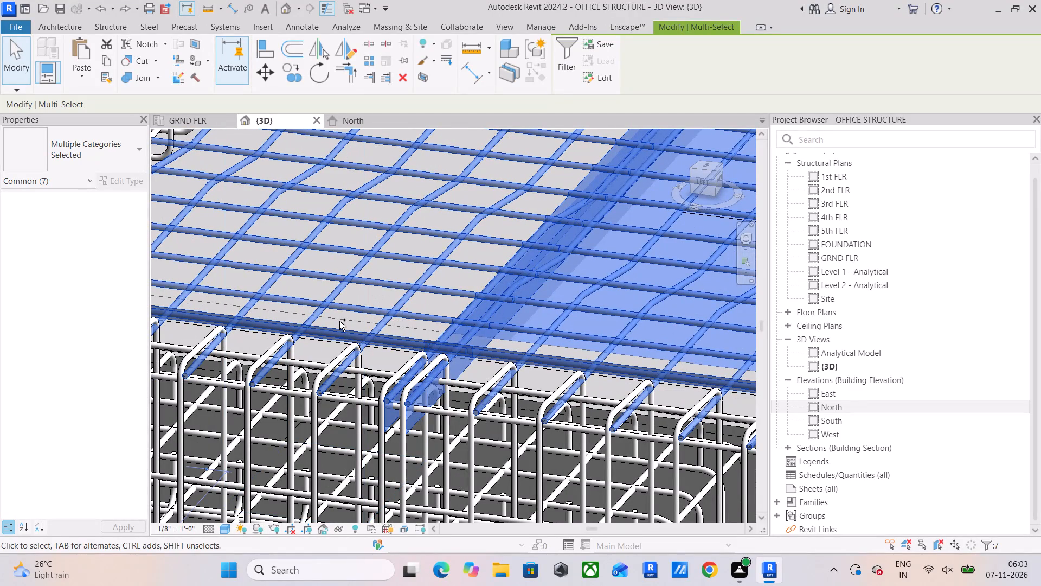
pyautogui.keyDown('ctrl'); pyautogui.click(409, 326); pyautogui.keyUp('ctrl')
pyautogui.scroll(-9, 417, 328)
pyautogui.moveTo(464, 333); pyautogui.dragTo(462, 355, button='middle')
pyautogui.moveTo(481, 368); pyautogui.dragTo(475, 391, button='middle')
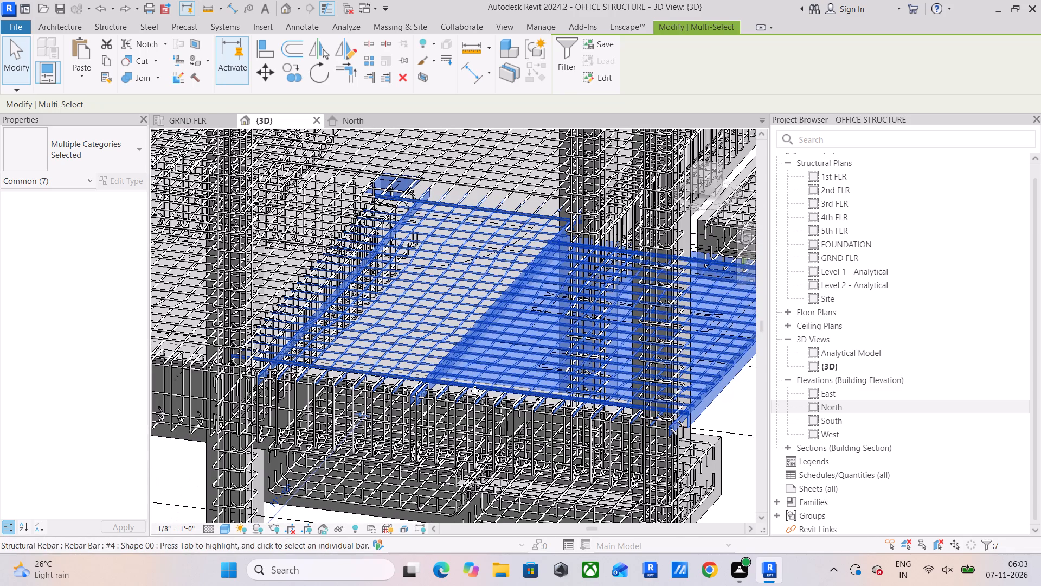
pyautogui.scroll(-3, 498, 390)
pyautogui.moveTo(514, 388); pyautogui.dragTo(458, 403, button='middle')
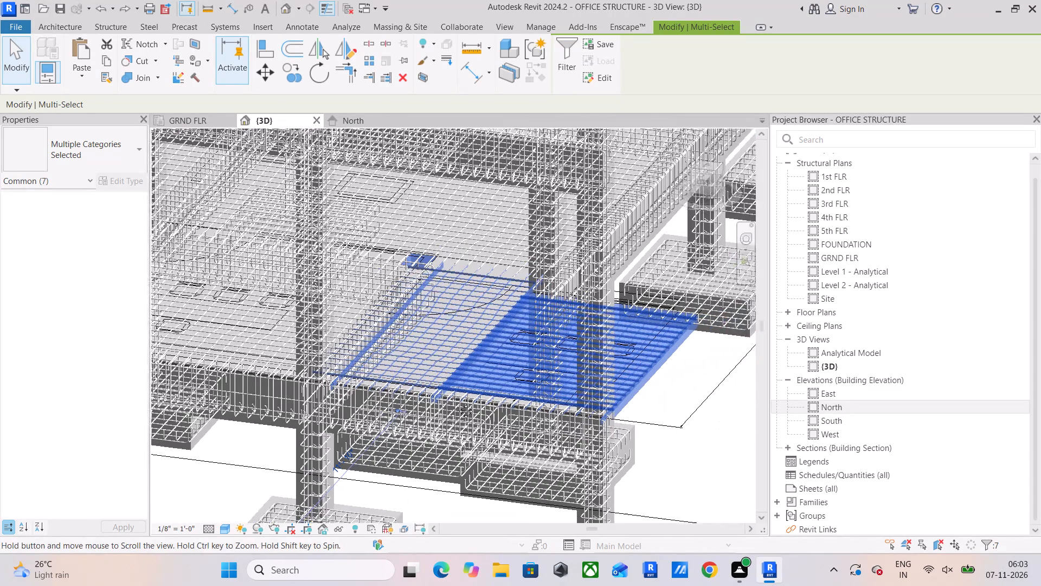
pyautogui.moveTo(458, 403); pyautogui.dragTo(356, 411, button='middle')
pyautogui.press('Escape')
# Examine the mesh at the small slab's outer corner, selecting the column ties and the #4 Rebar Shape 2 set there.
pyautogui.scroll(4, 522, 393)
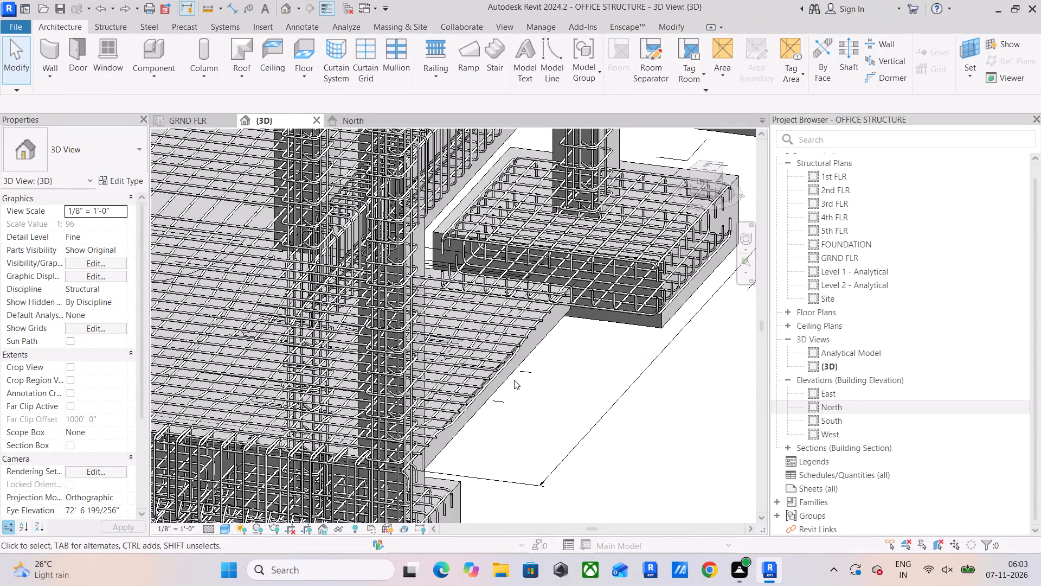
pyautogui.scroll(4, 512, 378)
pyautogui.keyDown('shift'); pyautogui.moveTo(541, 386); pyautogui.dragTo(455, 388, button='middle'); pyautogui.keyUp('shift')
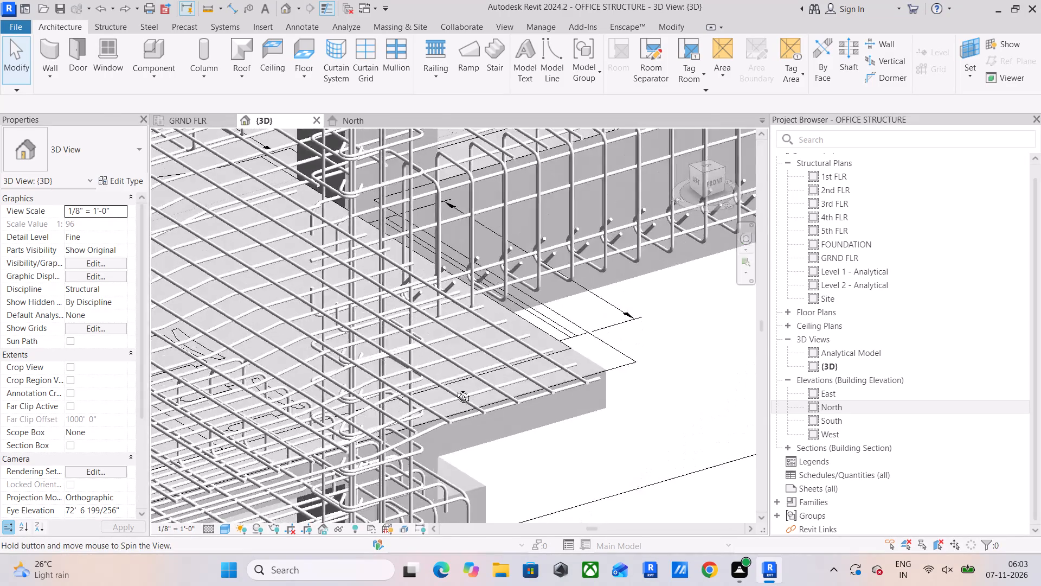
pyautogui.keyDown('shift'); pyautogui.moveTo(455, 388); pyautogui.dragTo(445, 359, button='middle'); pyautogui.keyUp('shift')
pyautogui.click(448, 400)
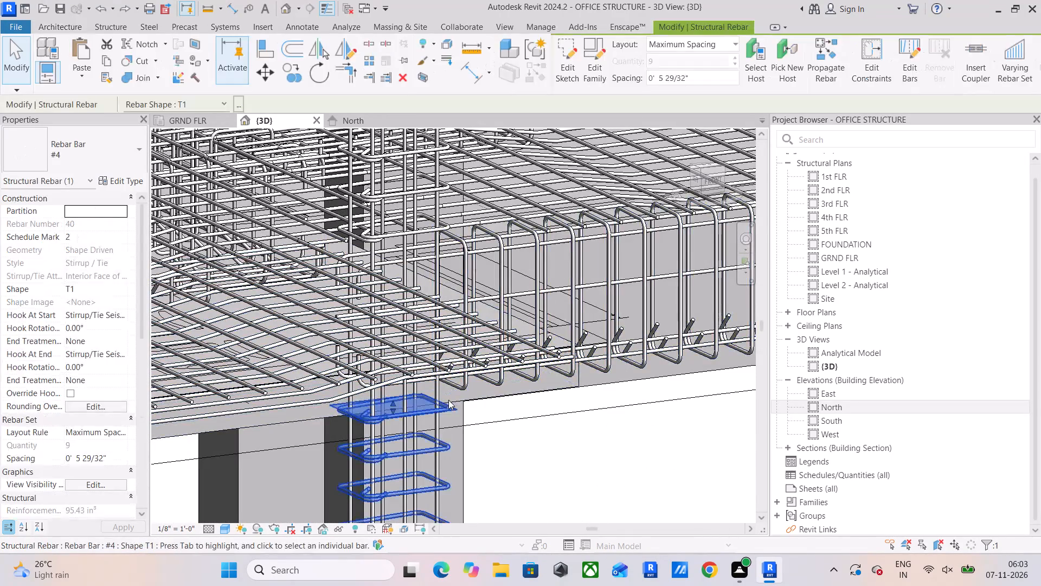
pyautogui.click(513, 387)
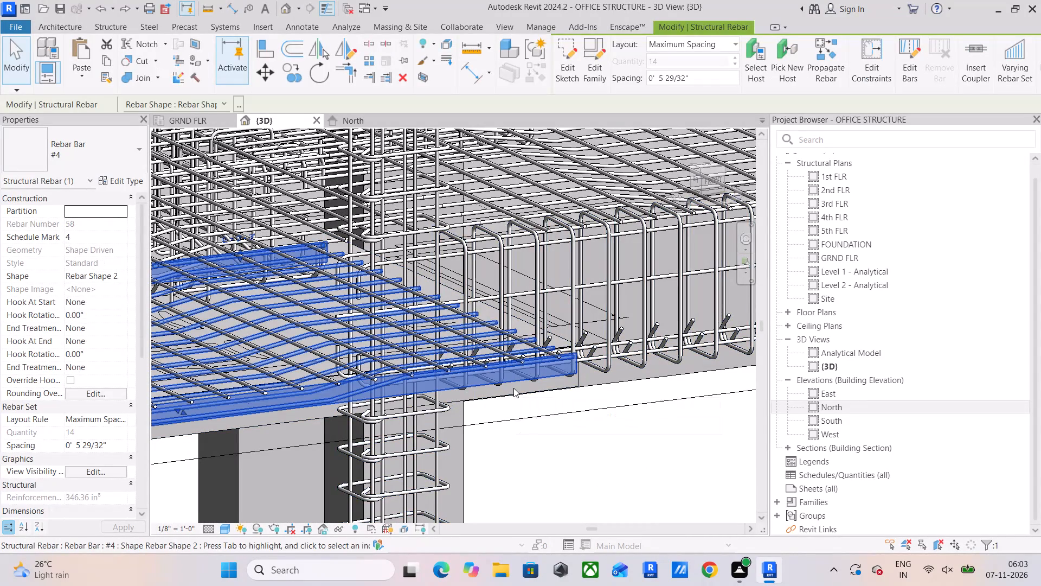
pyautogui.keyDown('shift'); pyautogui.moveTo(516, 386); pyautogui.dragTo(388, 377, button='middle'); pyautogui.keyUp('shift')
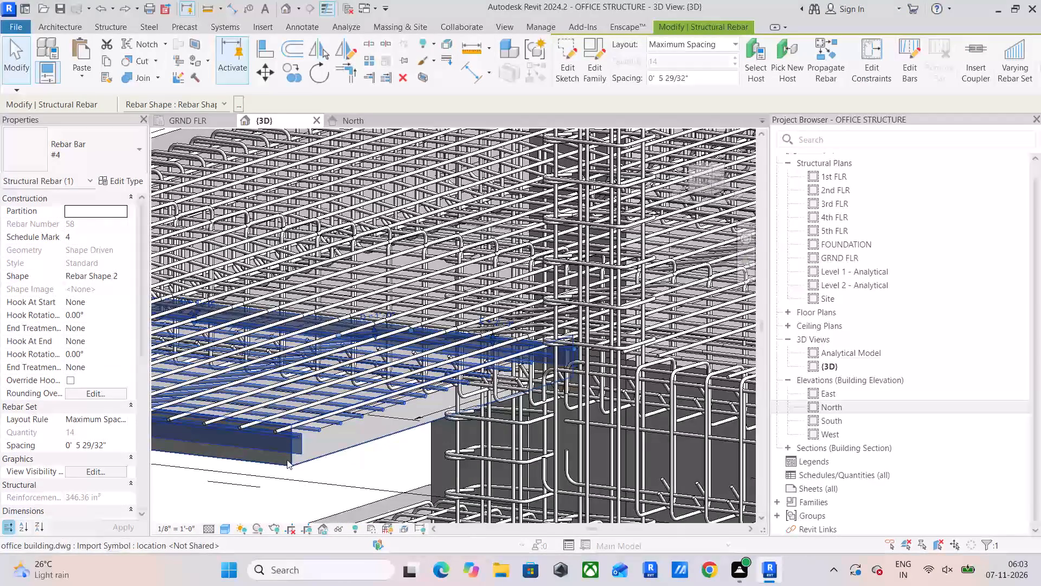
# Temporarily hide the small 6" foundation slab at the ACCOUNT room corner in the 3D view.
pyautogui.click(287, 460)
pyautogui.write('hh')
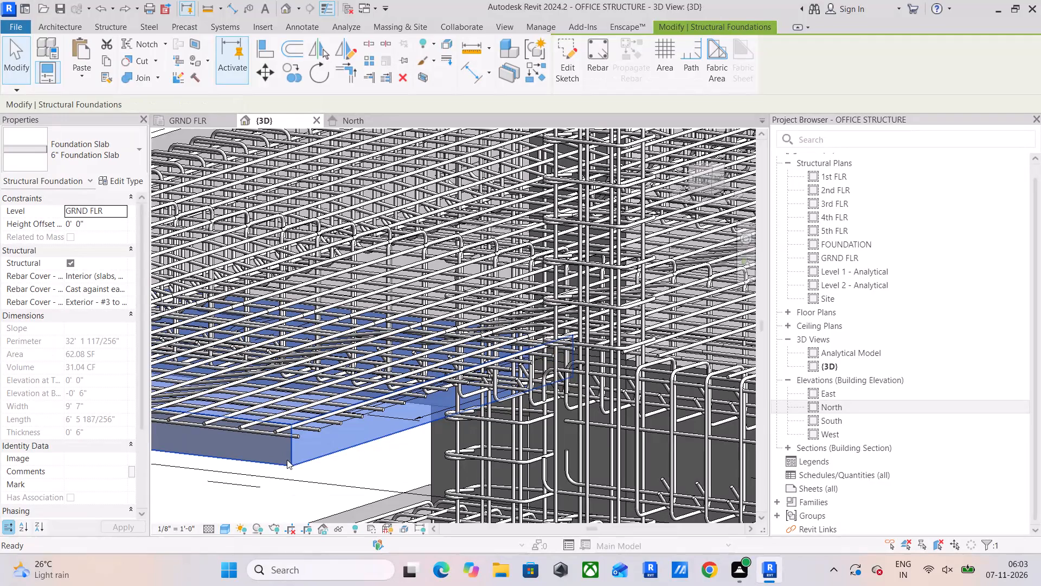
# Examine the #4 mesh exposed at the ACCOUNT room corner from several angles, selecting the Rebar Shape 2 set with 5 29/32" spacing.
pyautogui.keyDown('shift'); pyautogui.moveTo(326, 456); pyautogui.dragTo(330, 450, button='middle'); pyautogui.keyUp('shift')
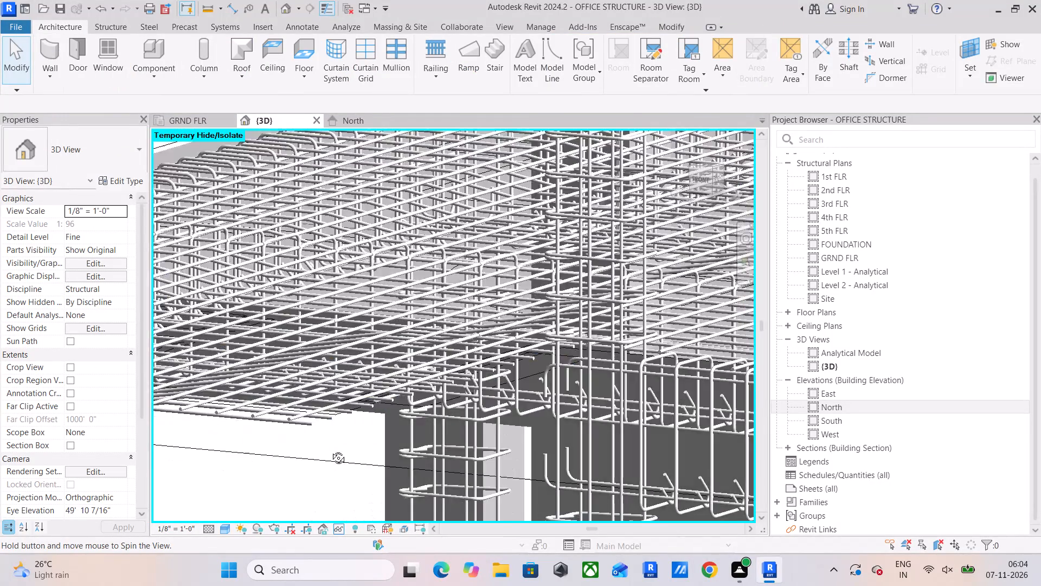
pyautogui.keyDown('shift'); pyautogui.moveTo(330, 450); pyautogui.dragTo(422, 418, button='middle'); pyautogui.keyUp('shift')
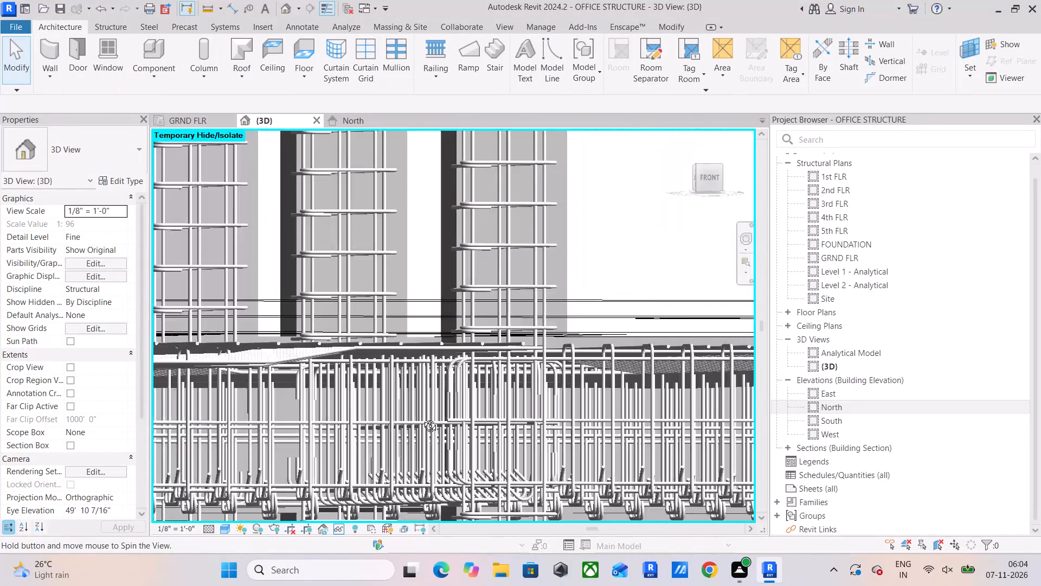
pyautogui.keyDown('shift'); pyautogui.moveTo(422, 418); pyautogui.dragTo(354, 440, button='middle'); pyautogui.keyUp('shift')
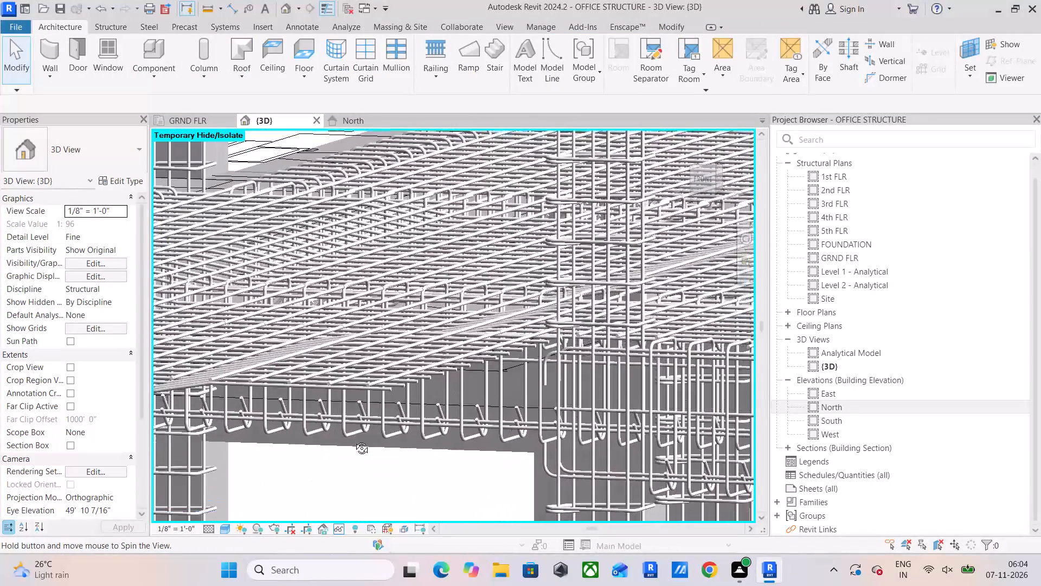
pyautogui.keyDown('shift'); pyautogui.moveTo(354, 440); pyautogui.dragTo(427, 397, button='middle'); pyautogui.keyUp('shift')
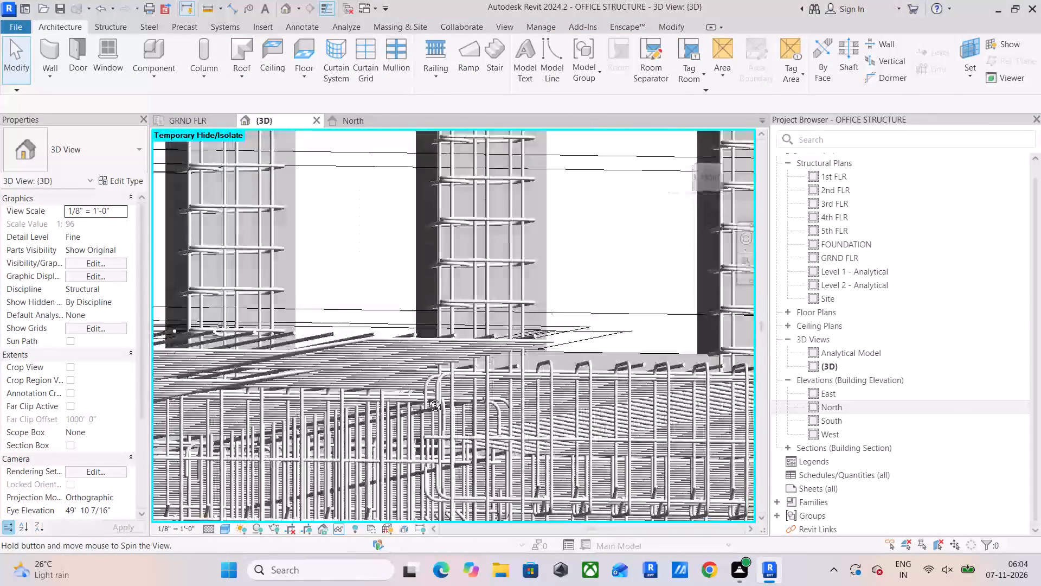
pyautogui.keyDown('shift'); pyautogui.moveTo(427, 397); pyautogui.dragTo(427, 389, button='middle'); pyautogui.keyUp('shift')
pyautogui.click(322, 437)
pyautogui.scroll(-2, 322, 437)
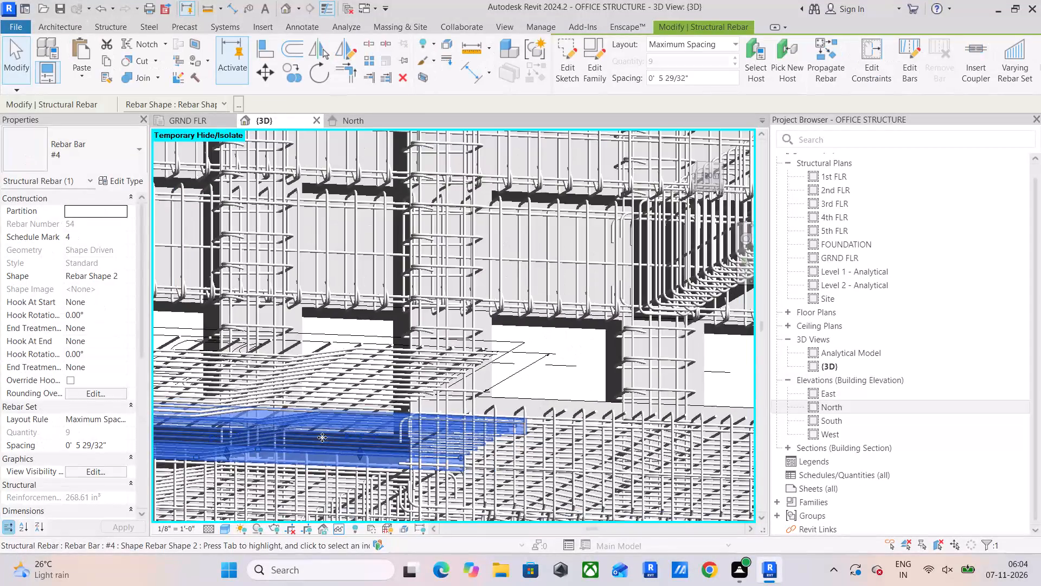
pyautogui.keyDown('shift'); pyautogui.moveTo(352, 437); pyautogui.dragTo(317, 474, button='middle'); pyautogui.keyUp('shift')
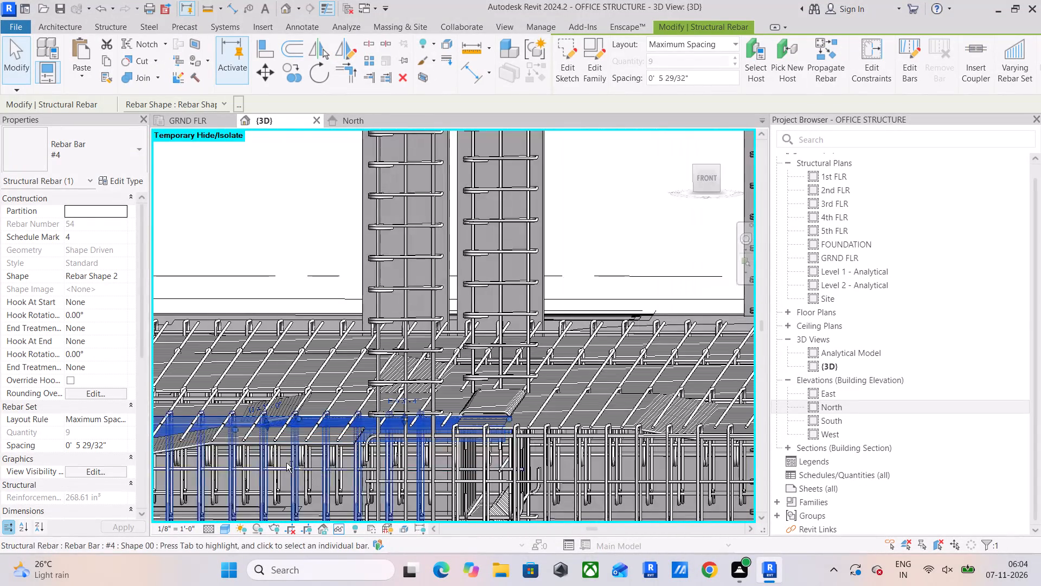
pyautogui.keyDown('shift'); pyautogui.moveTo(278, 459); pyautogui.dragTo(323, 508, button='middle'); pyautogui.keyUp('shift')
pyautogui.moveTo(314, 505); pyautogui.dragTo(593, 451, button='middle')
pyautogui.scroll(-2, 454, 429)
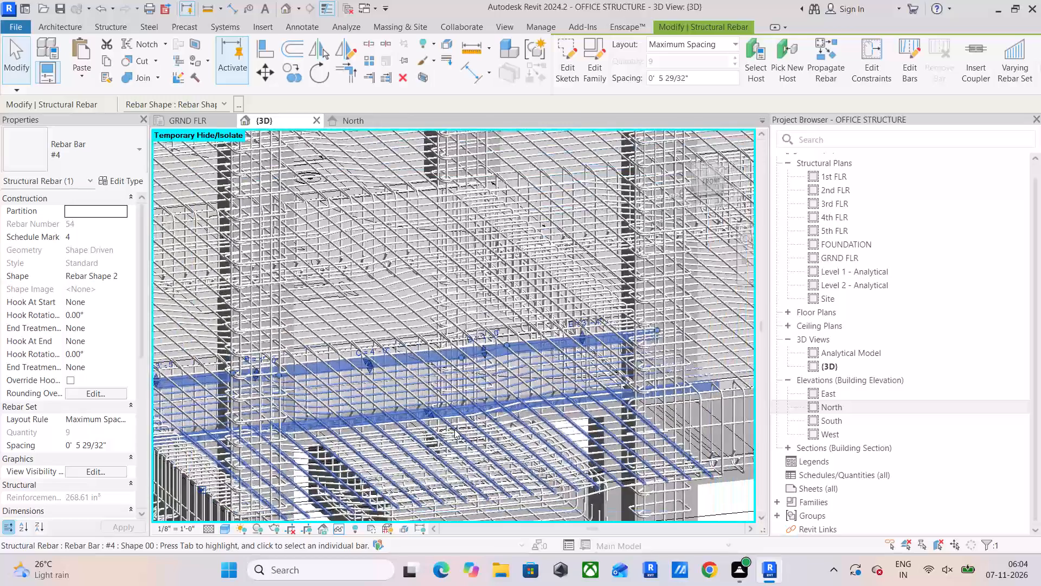
pyautogui.scroll(-1, 454, 429)
pyautogui.keyDown('shift'); pyautogui.moveTo(419, 431); pyautogui.dragTo(474, 449, button='middle'); pyautogui.keyUp('shift')
pyautogui.scroll(9, 336, 448)
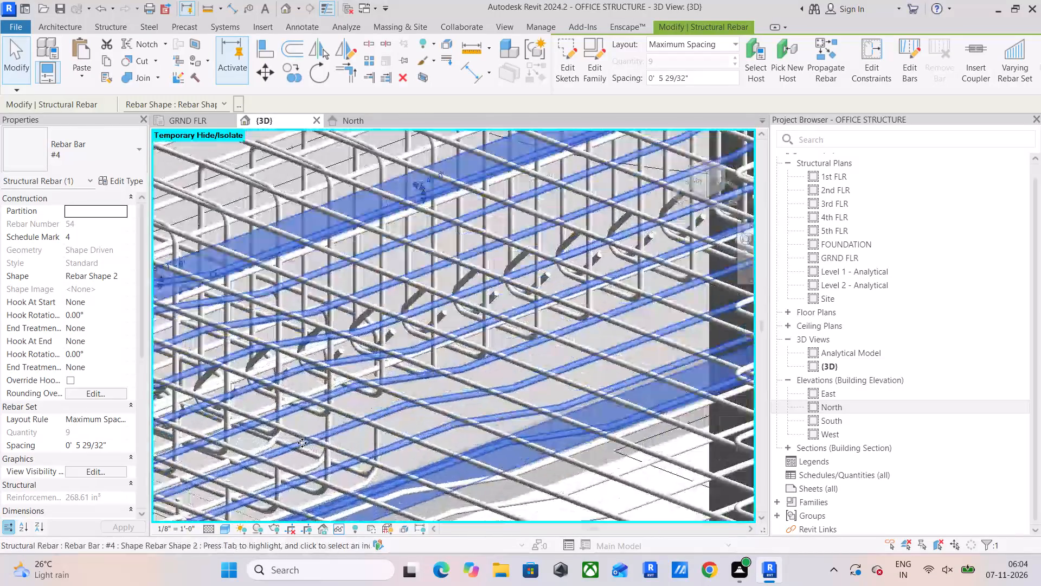
pyautogui.scroll(4, 302, 443)
# Select the crossing #4 bar sets and host elements near the beam, check their extent in the GRND FLR plan, and clear the selection.
pyautogui.keyDown('ctrl'); pyautogui.moveTo(389, 435); pyautogui.dragTo(356, 443); pyautogui.keyUp('ctrl')
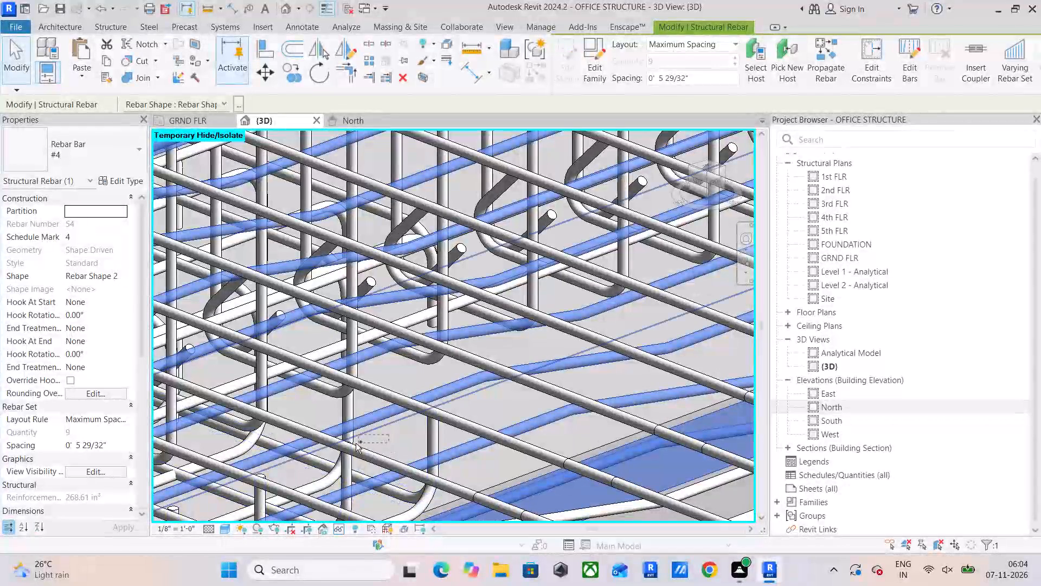
pyautogui.keyDown('ctrl'); pyautogui.moveTo(356, 443); pyautogui.dragTo(315, 443); pyautogui.keyUp('ctrl')
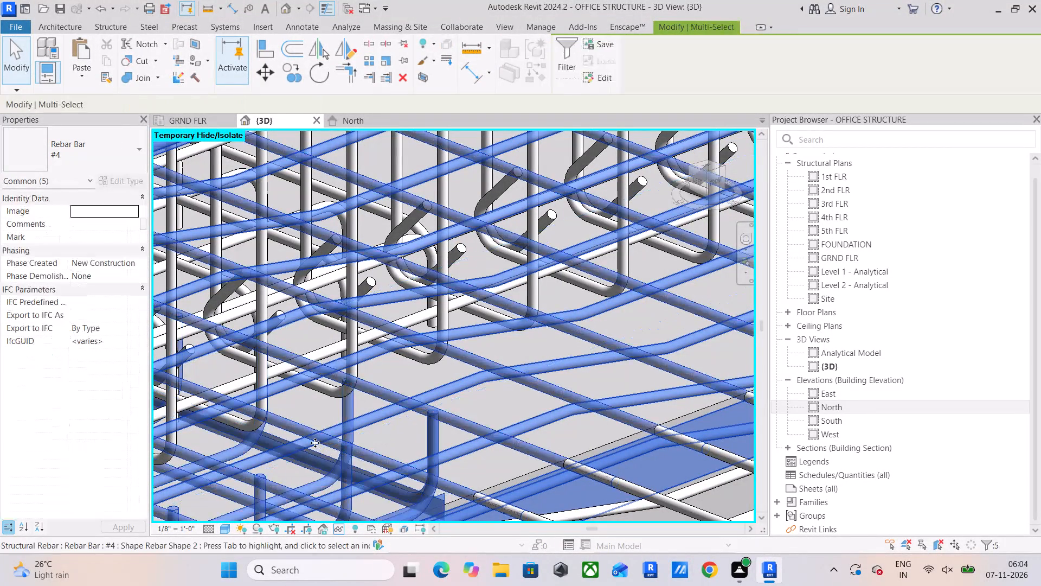
pyautogui.scroll(-10, 399, 443)
pyautogui.moveTo(436, 450); pyautogui.dragTo(514, 428, button='middle')
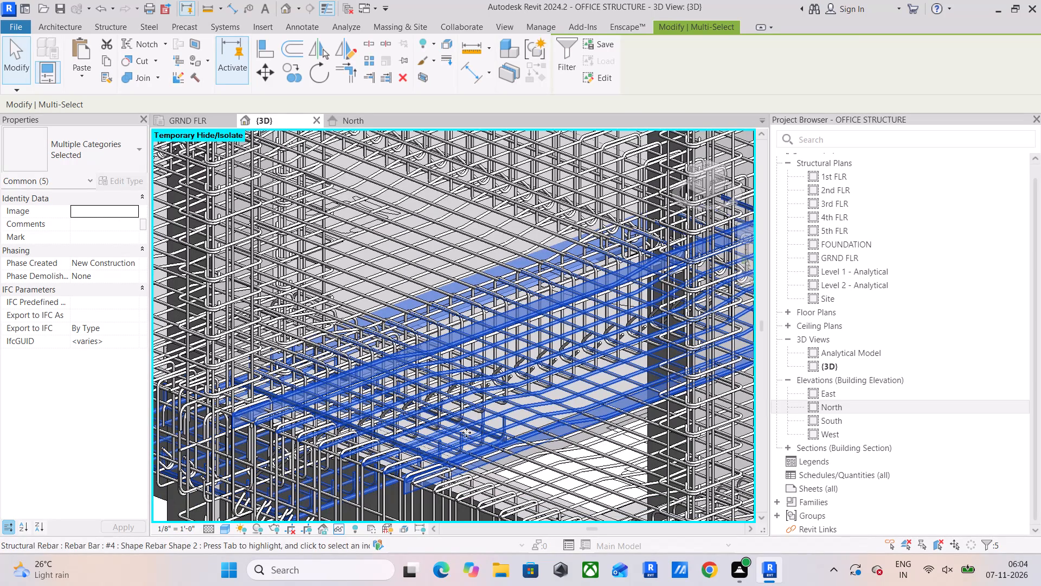
pyautogui.click(197, 126)
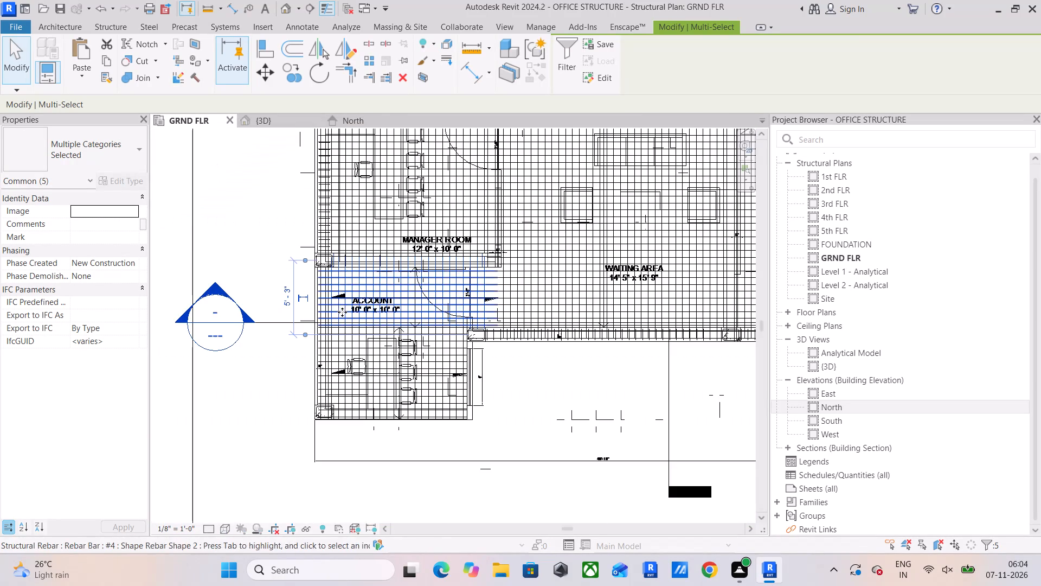
pyautogui.scroll(10, 341, 292)
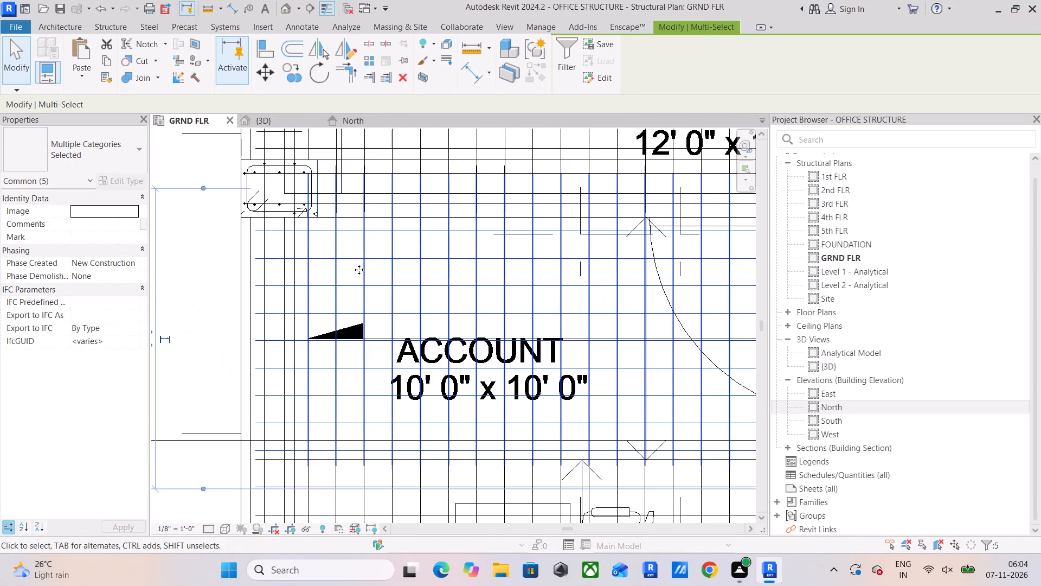
pyautogui.press('Escape')
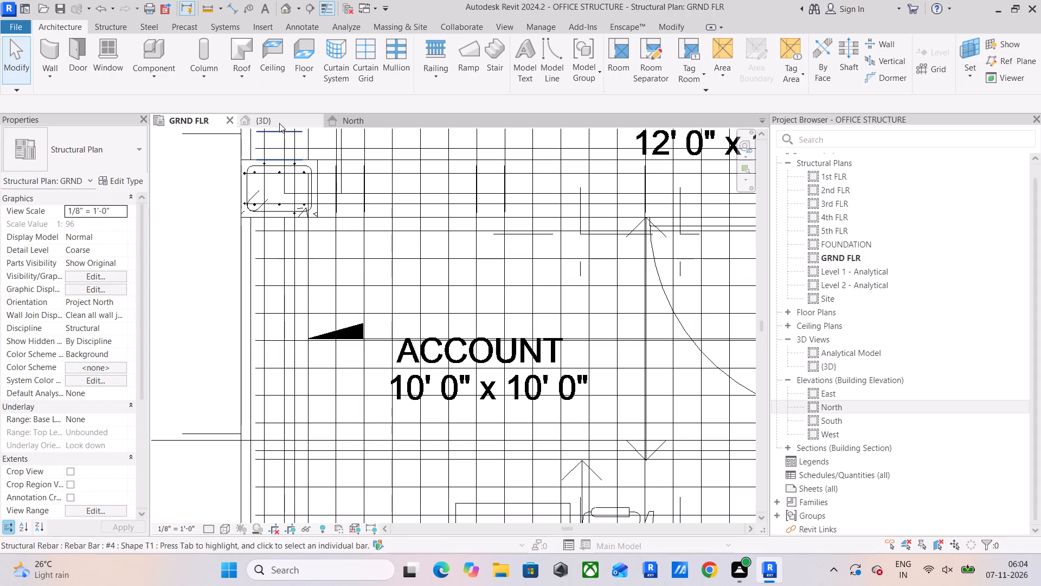
# Examine in the 3D view where the #4 Rebar Shape 2 set's ends meet the edge beam's stirrups, and clear the selection.
pyautogui.click(279, 123)
pyautogui.scroll(-5, 436, 327)
pyautogui.keyDown('shift'); pyautogui.moveTo(478, 338); pyautogui.dragTo(324, 252, button='middle'); pyautogui.keyUp('shift')
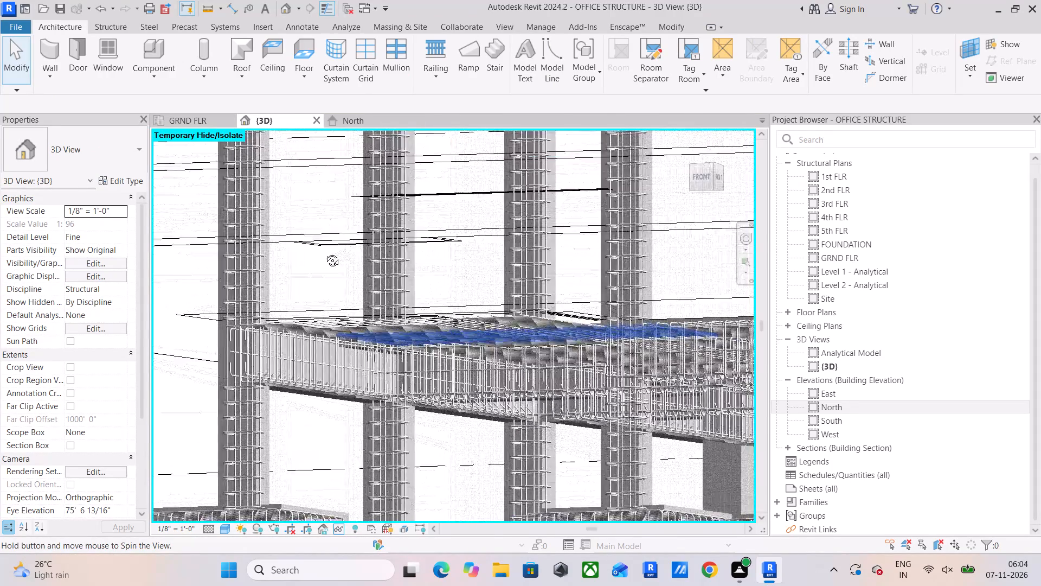
pyautogui.keyDown('shift'); pyautogui.moveTo(324, 252); pyautogui.dragTo(323, 253, button='middle'); pyautogui.keyUp('shift')
pyautogui.scroll(8, 415, 330)
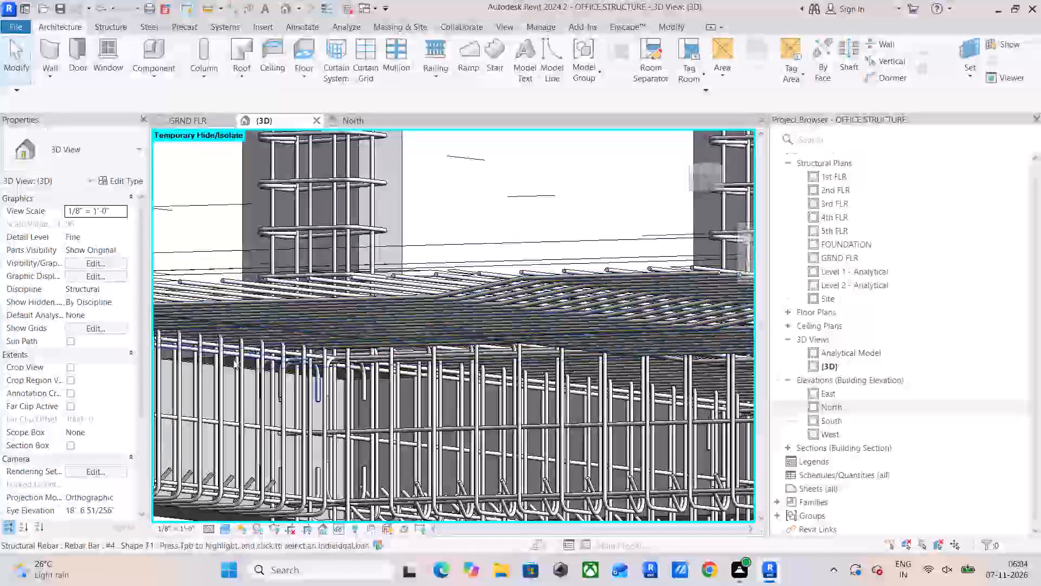
pyautogui.click(357, 349)
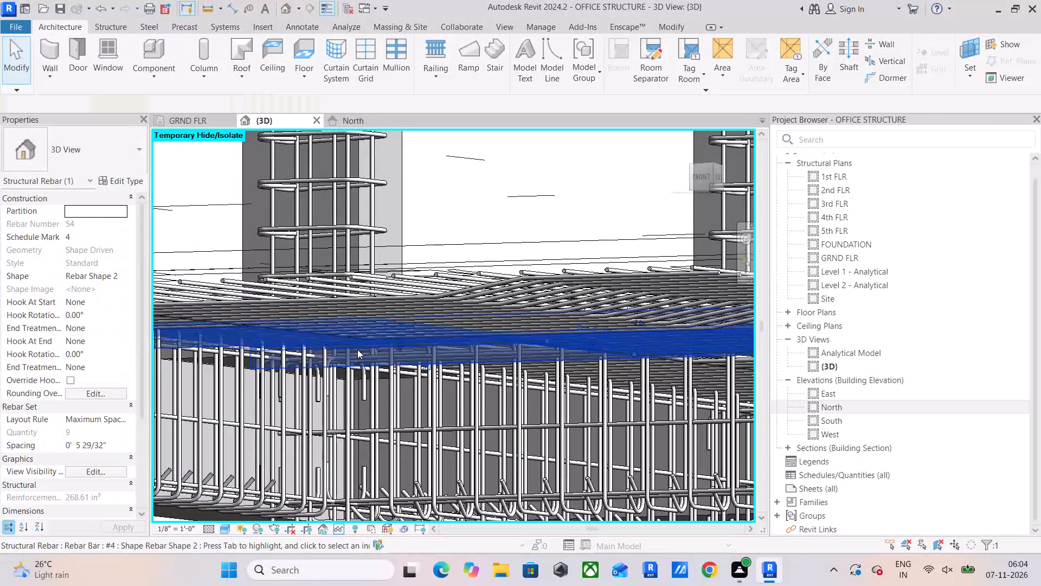
pyautogui.keyDown('shift'); pyautogui.moveTo(359, 348); pyautogui.dragTo(489, 425, button='middle'); pyautogui.keyUp('shift')
pyautogui.scroll(-4, 489, 422)
pyautogui.scroll(5, 273, 404)
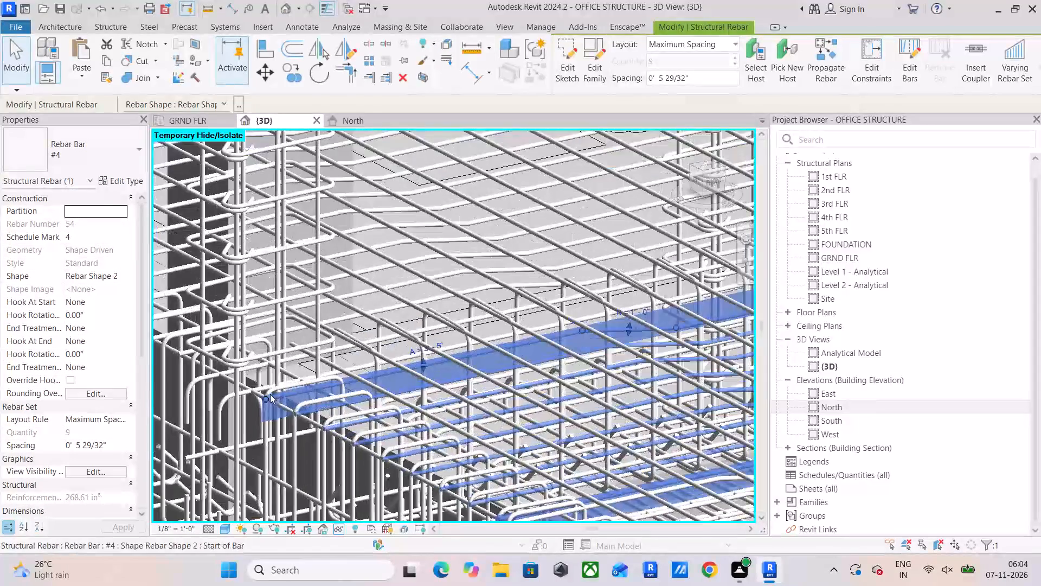
pyautogui.scroll(5, 261, 415)
pyautogui.moveTo(263, 416); pyautogui.dragTo(240, 312, button='middle')
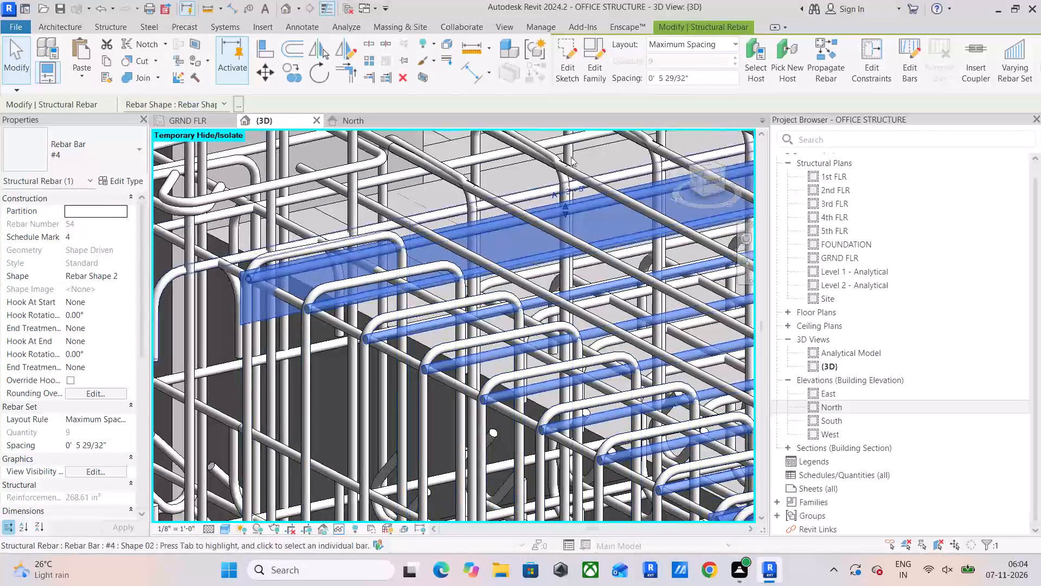
pyautogui.scroll(-5, 470, 318)
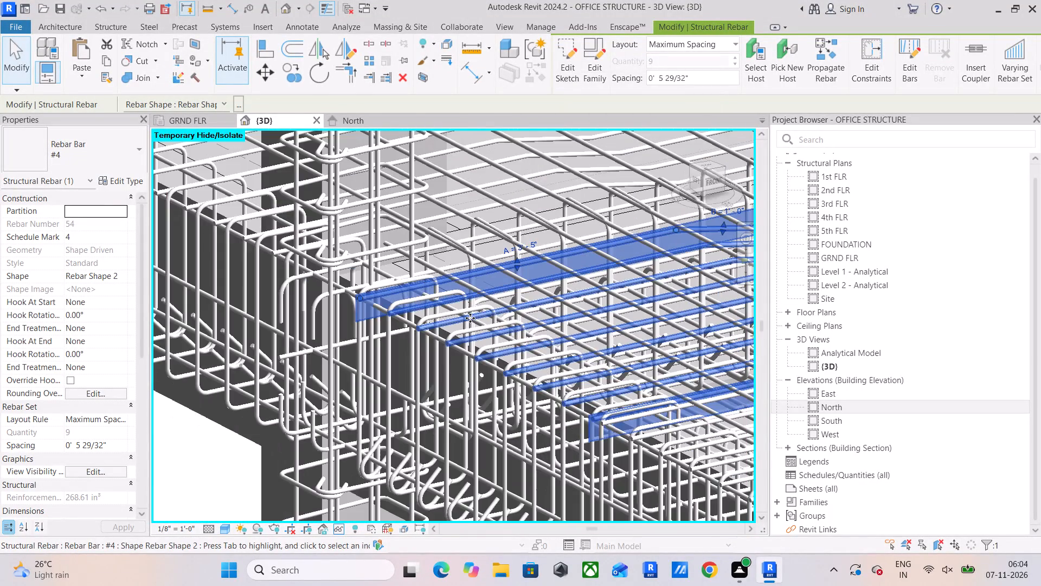
pyautogui.keyDown('shift'); pyautogui.moveTo(443, 346); pyautogui.dragTo(471, 370, button='middle'); pyautogui.keyUp('shift')
pyautogui.moveTo(471, 370); pyautogui.dragTo(338, 215, button='middle')
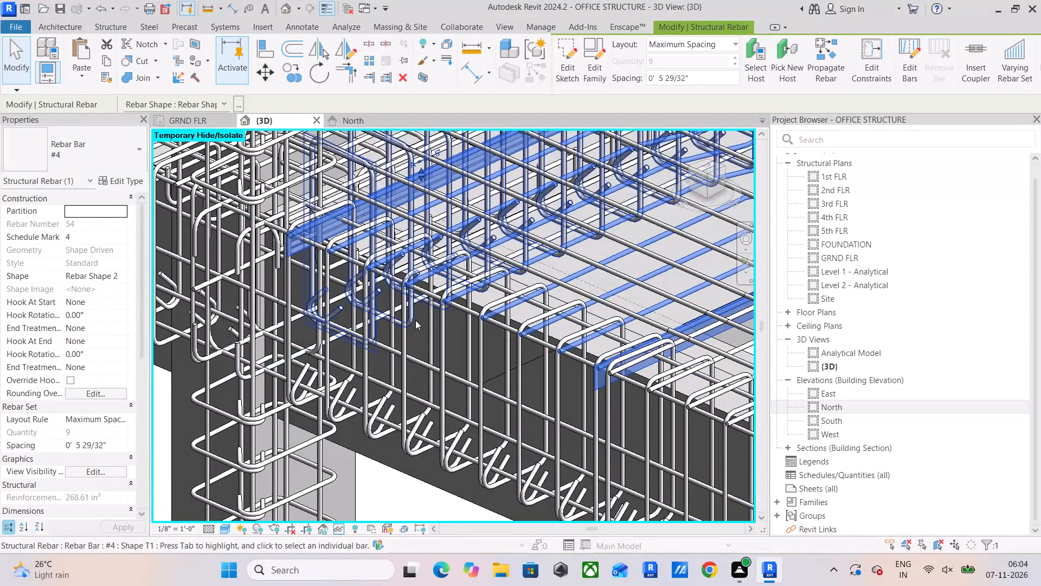
pyautogui.moveTo(431, 320); pyautogui.dragTo(322, 290, button='middle')
pyautogui.press('Escape')
pyautogui.press('Escape')
pyautogui.press('Escape')
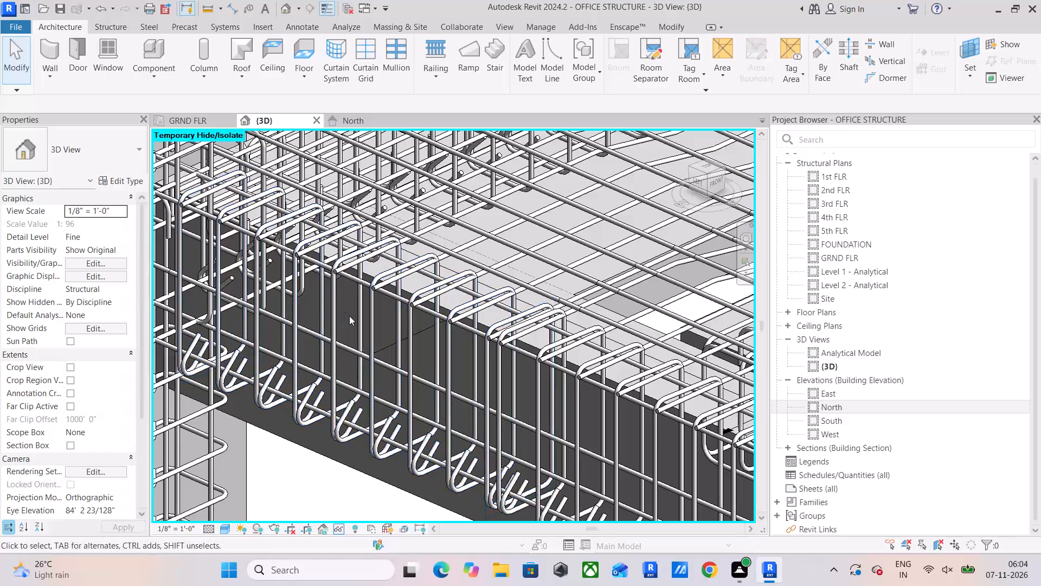
# Reset the temporary hide so all elements show in the 3D view.
pyautogui.press('h')
pyautogui.press('r')
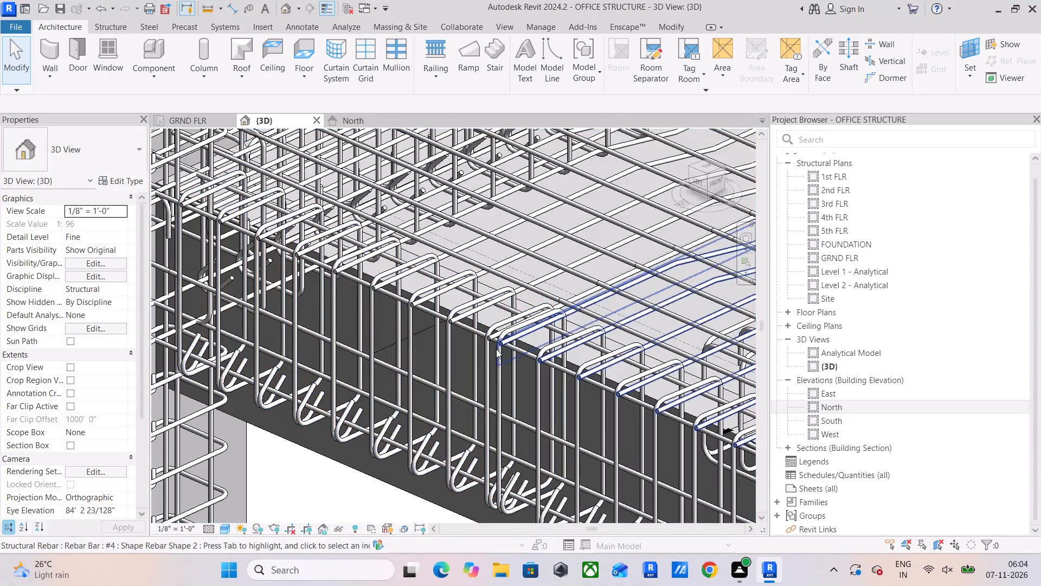
# Open the boundary sketch of the small 6" foundation slab at the ACCOUNT room corner for editing.
pyautogui.moveTo(496, 349); pyautogui.dragTo(235, 357, button='middle')
pyautogui.scroll(-4, 316, 348)
pyautogui.moveTo(361, 356); pyautogui.dragTo(274, 199, button='middle')
pyautogui.scroll(-3, 353, 265)
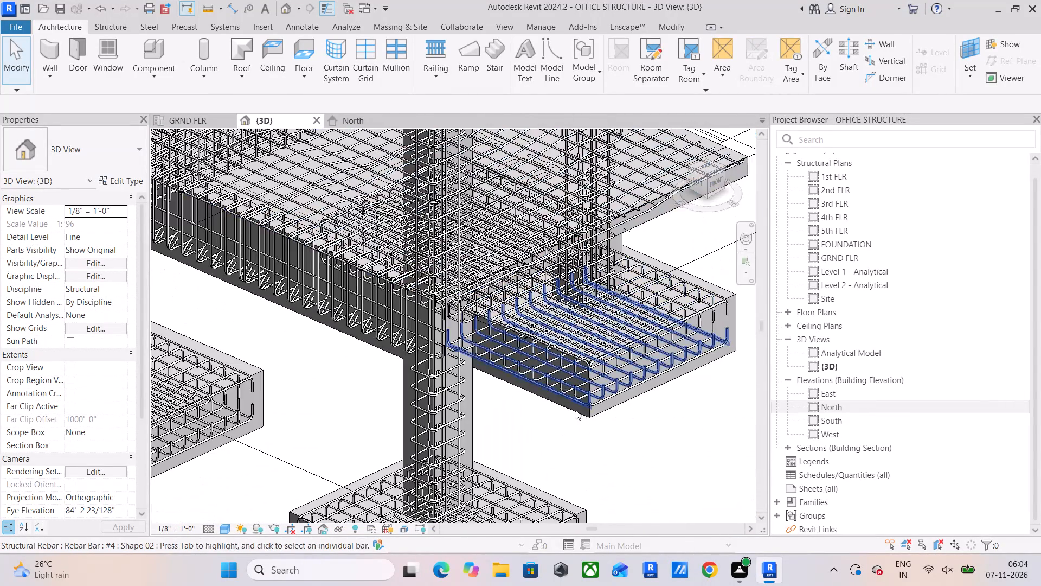
pyautogui.click(583, 416)
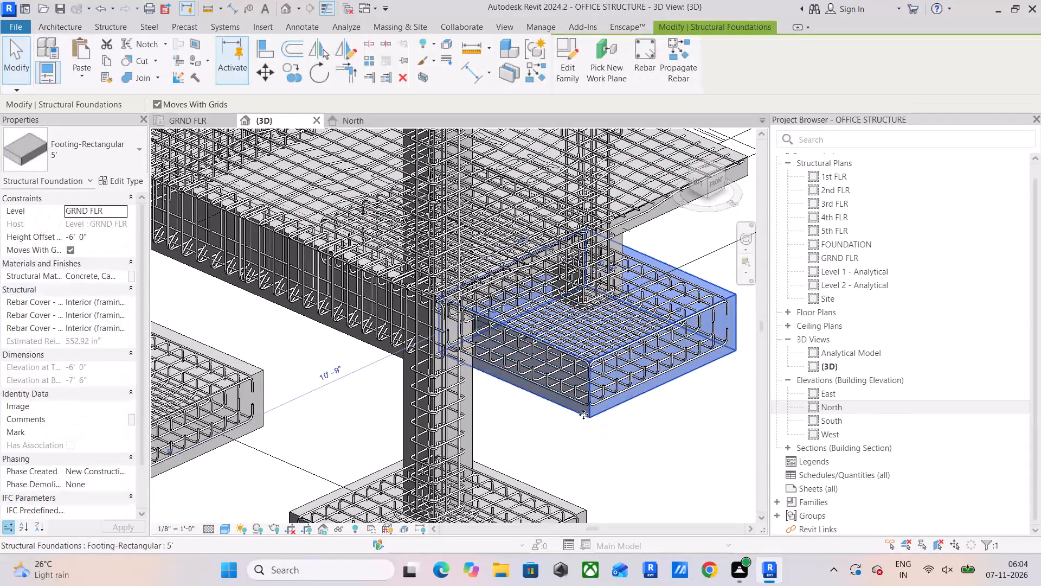
pyautogui.keyDown('shift'); pyautogui.moveTo(581, 416); pyautogui.dragTo(406, 428, button='middle'); pyautogui.keyUp('shift')
pyautogui.click(390, 424)
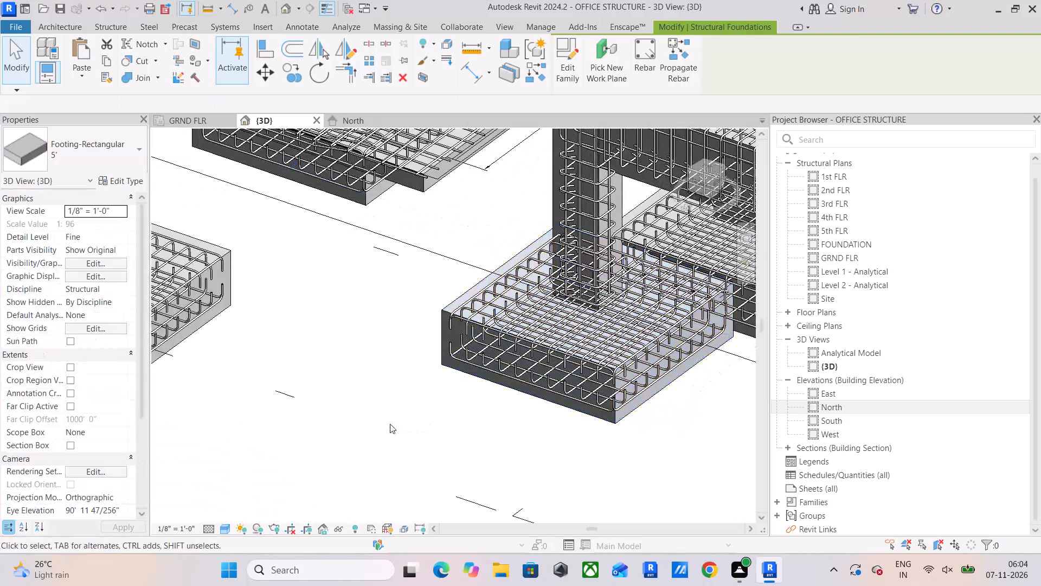
pyautogui.click(420, 193)
pyautogui.moveTo(408, 321); pyautogui.dragTo(479, 472, button='middle')
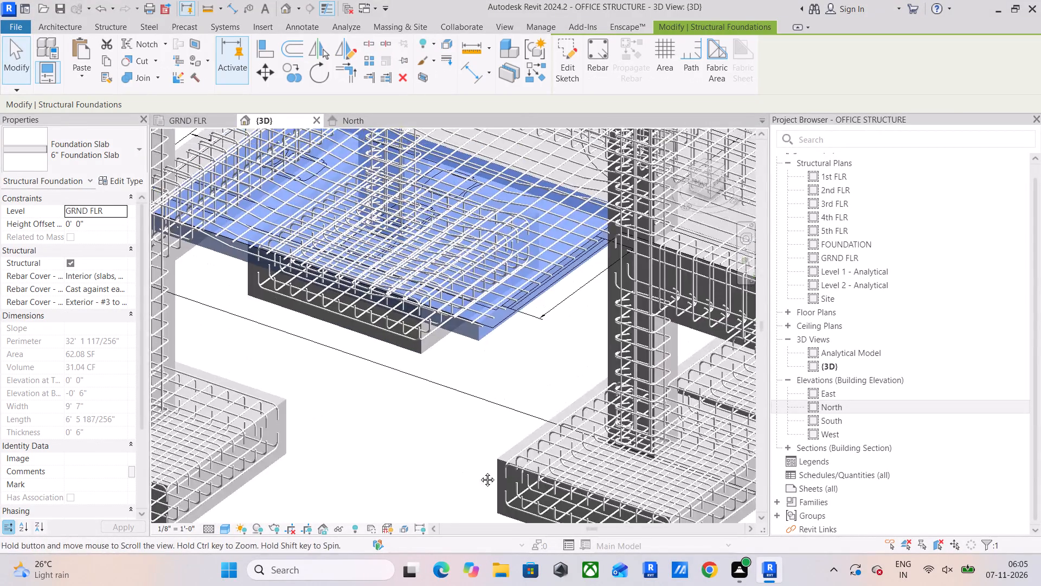
pyautogui.moveTo(479, 472); pyautogui.dragTo(481, 470, button='middle')
pyautogui.scroll(-3, 488, 233)
pyautogui.moveTo(485, 246); pyautogui.dragTo(474, 319, button='middle')
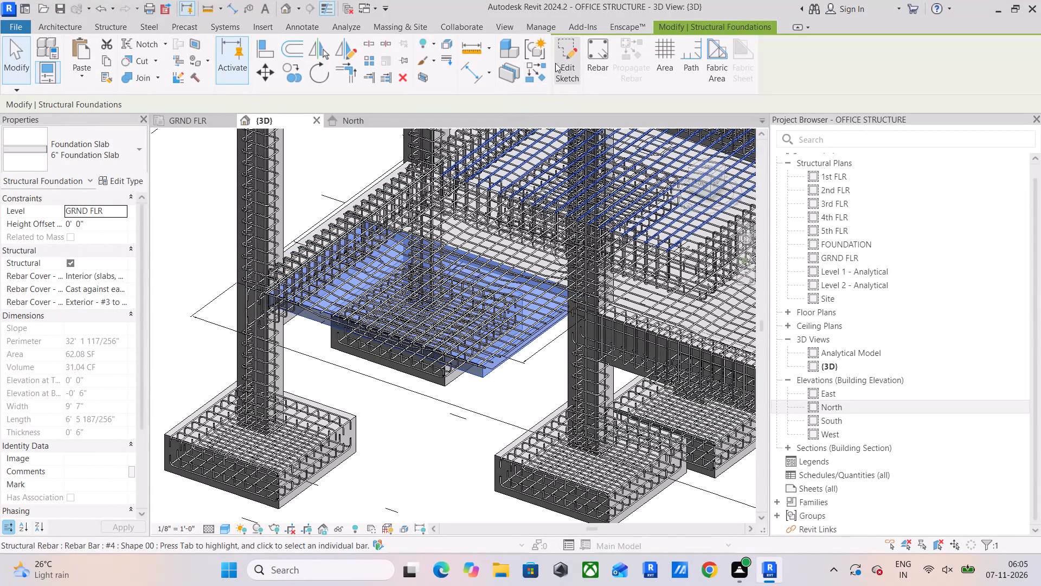
pyautogui.click(564, 59)
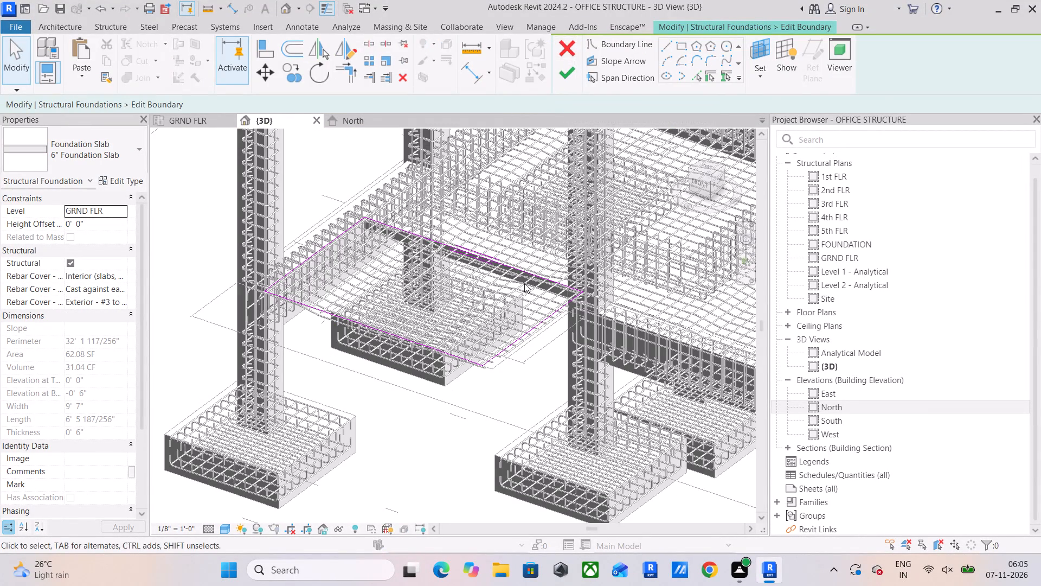
# Examine the small slab's boundary against the beams and columns in the 3D view and GRND FLR plan, and finish the sketch.
pyautogui.keyDown('shift'); pyautogui.moveTo(519, 277); pyautogui.dragTo(491, 180, button='middle'); pyautogui.keyUp('shift')
pyautogui.scroll(4, 520, 336)
pyautogui.scroll(5, 385, 267)
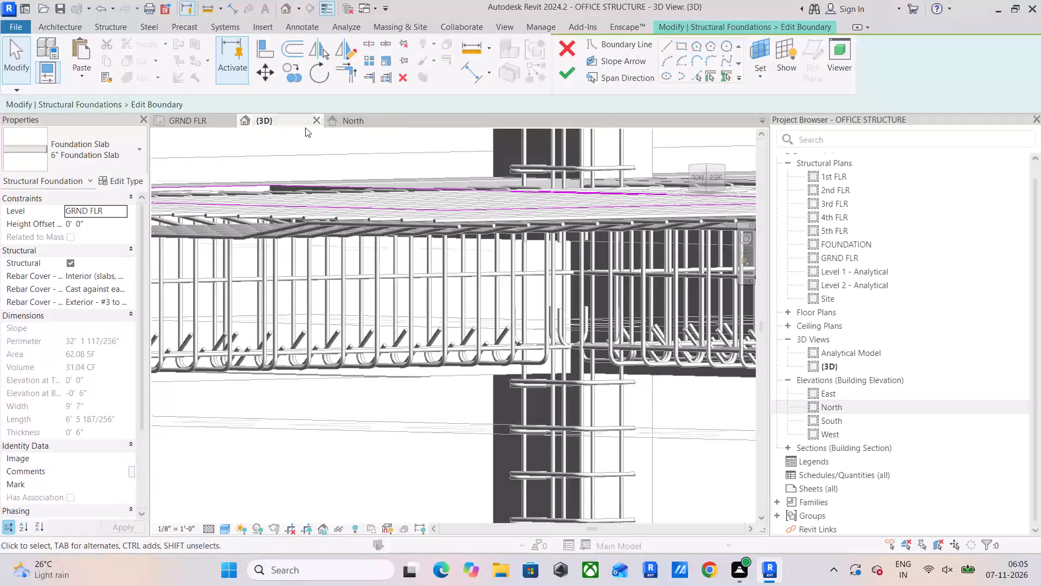
pyautogui.scroll(5, 410, 267)
pyautogui.keyDown('shift'); pyautogui.moveTo(340, 242); pyautogui.dragTo(362, 231, button='middle'); pyautogui.keyUp('shift')
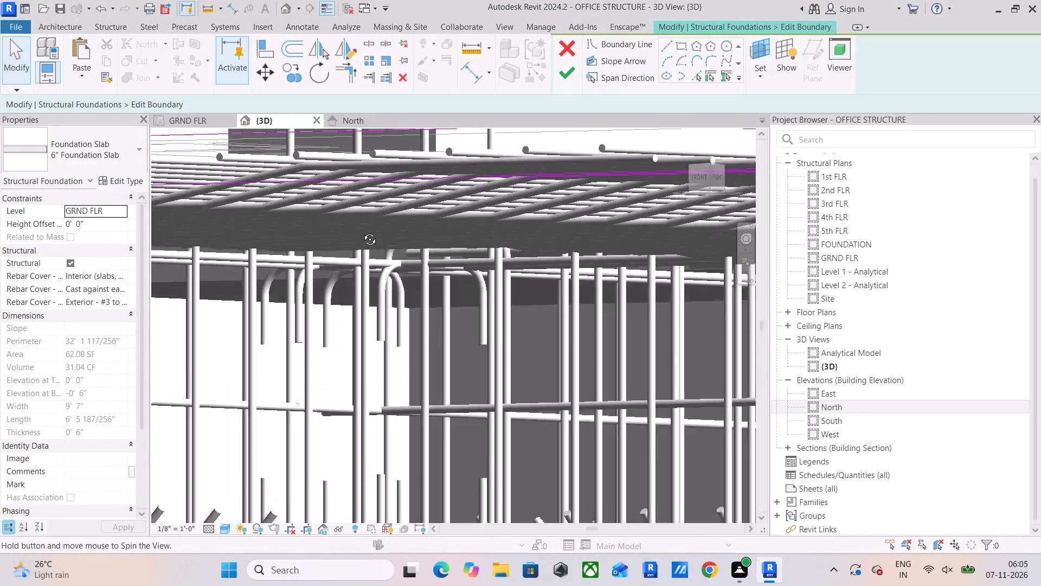
pyautogui.keyDown('shift'); pyautogui.moveTo(362, 231); pyautogui.dragTo(422, 334, button='middle'); pyautogui.keyUp('shift')
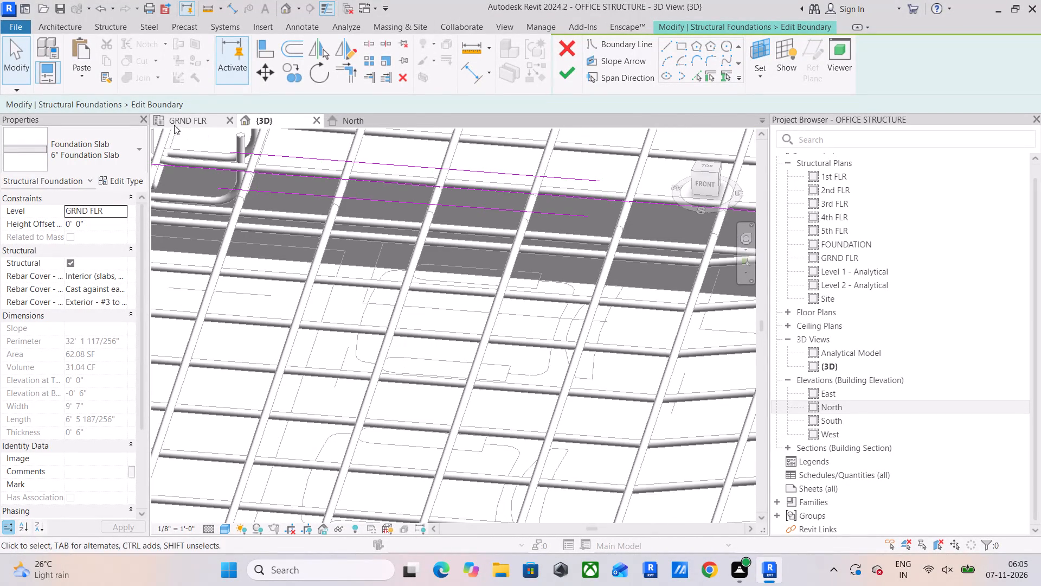
pyautogui.click(191, 124)
pyautogui.scroll(-11, 364, 237)
pyautogui.scroll(1, 399, 243)
pyautogui.moveTo(399, 251); pyautogui.dragTo(381, 335, button='middle')
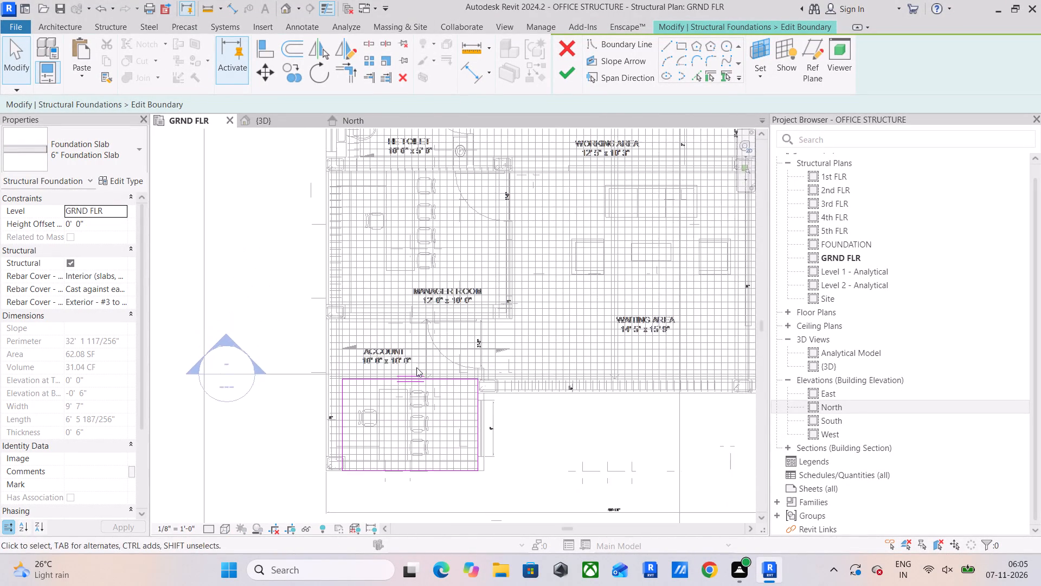
pyautogui.scroll(5, 441, 376)
pyautogui.scroll(4, 539, 413)
pyautogui.moveTo(539, 406); pyautogui.dragTo(538, 343, button='middle')
pyautogui.moveTo(499, 307); pyautogui.dragTo(500, 313, button='middle')
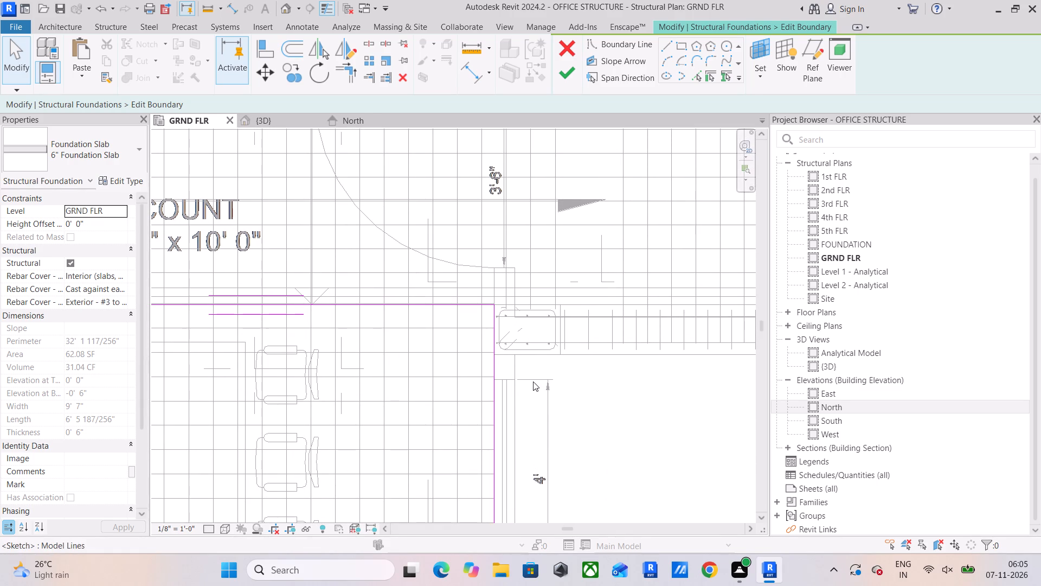
pyautogui.click(590, 429)
pyautogui.click(562, 85)
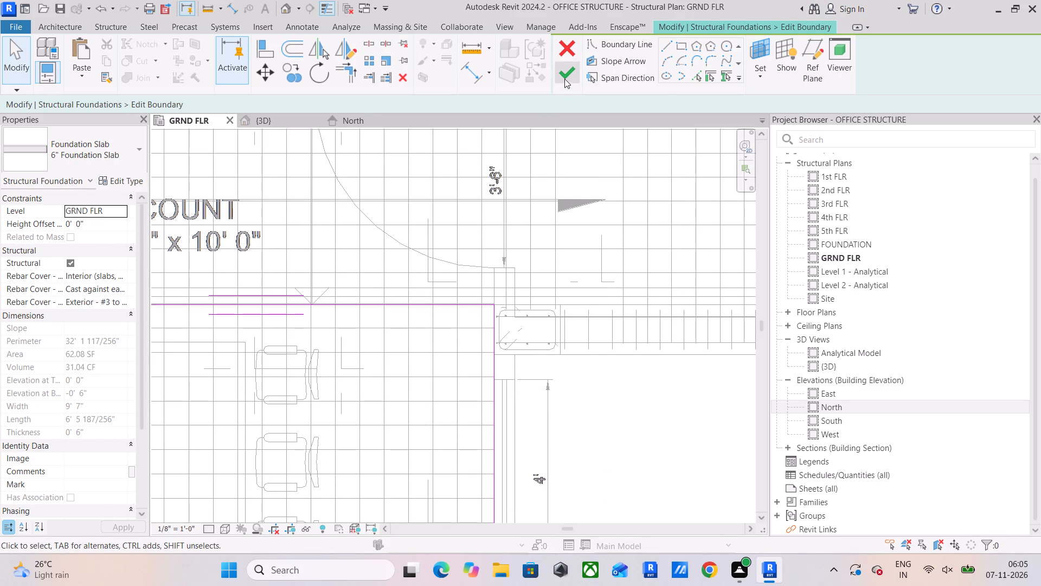
# Finish the boundary sketch of the small 6" foundation slab.
pyautogui.click(564, 79)
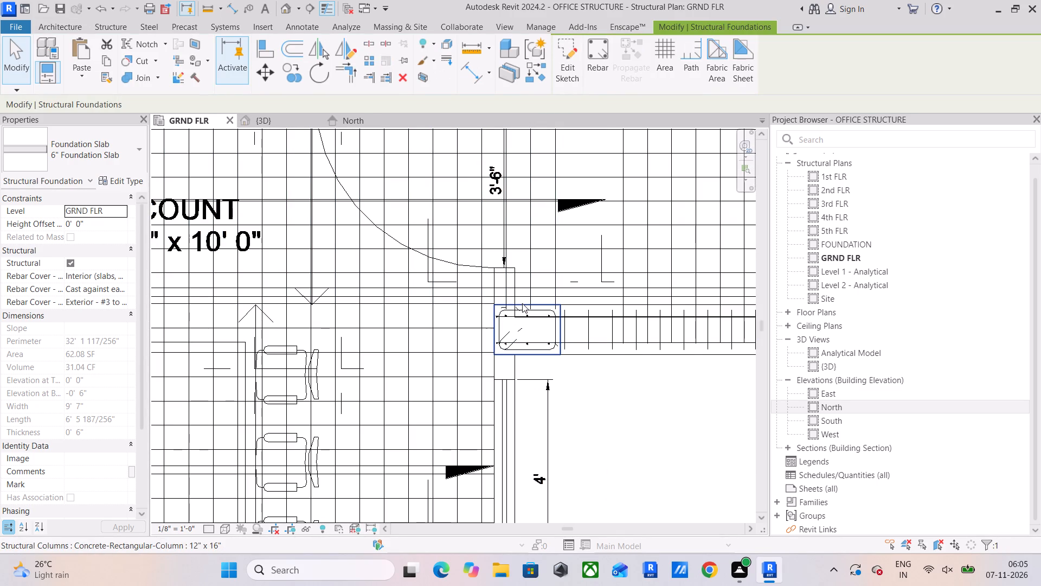
# Temporarily hide the two crossing #4 rebar sets over the ACCOUNT room in the GRND FLR plan.
pyautogui.click(523, 297)
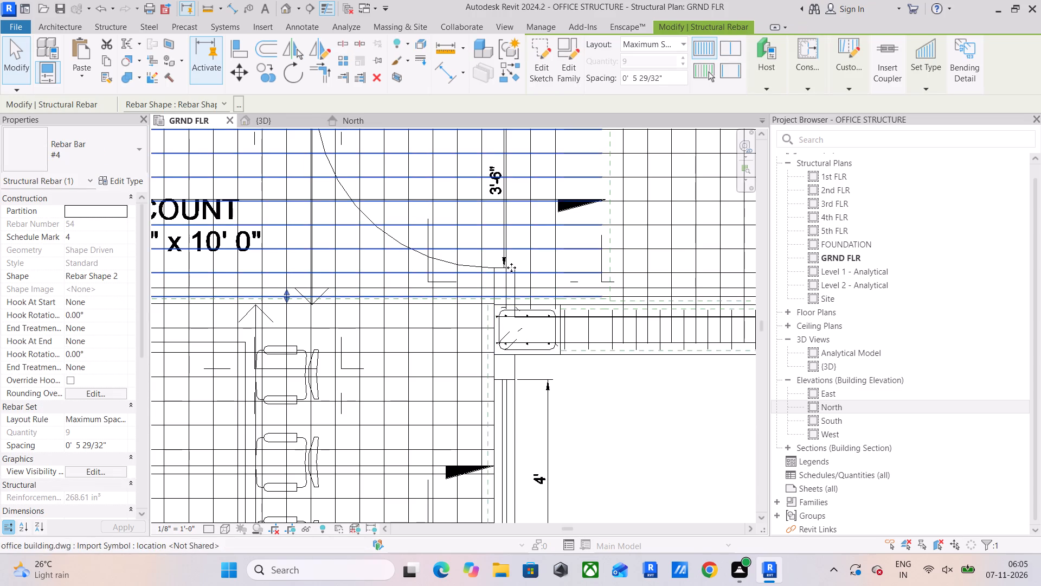
pyautogui.press('h')
pyautogui.press('h')
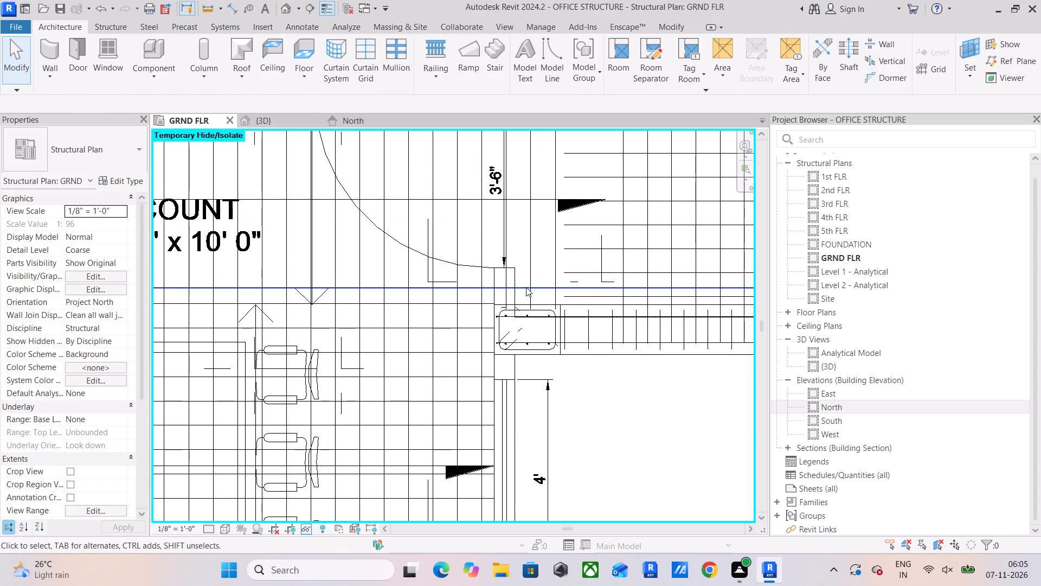
pyautogui.click(526, 287)
pyautogui.scroll(-3, 526, 287)
pyautogui.moveTo(528, 288); pyautogui.dragTo(521, 331, button='middle')
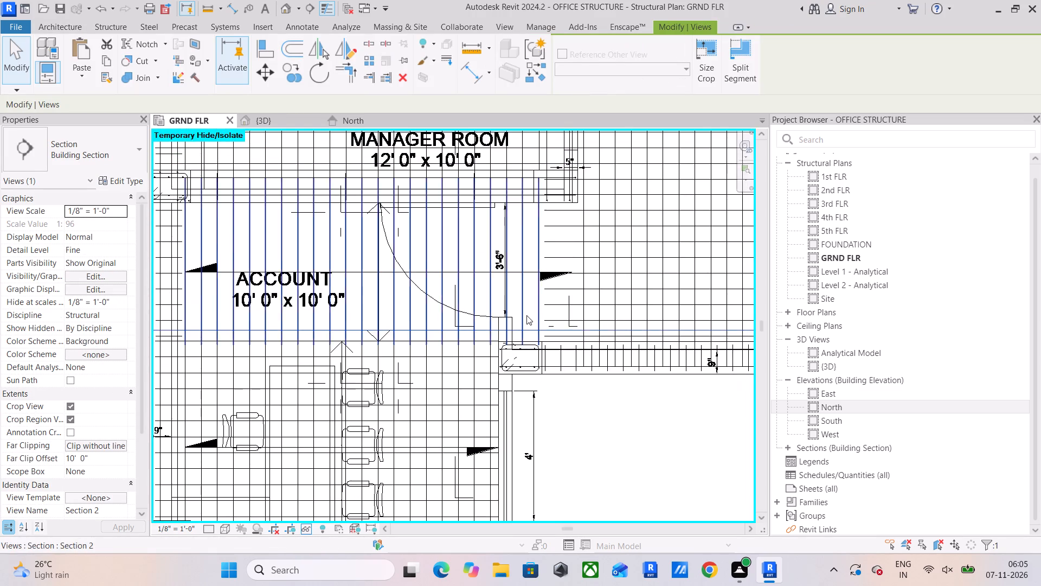
pyautogui.scroll(-2, 526, 315)
pyautogui.click(515, 303)
pyautogui.write('hh')
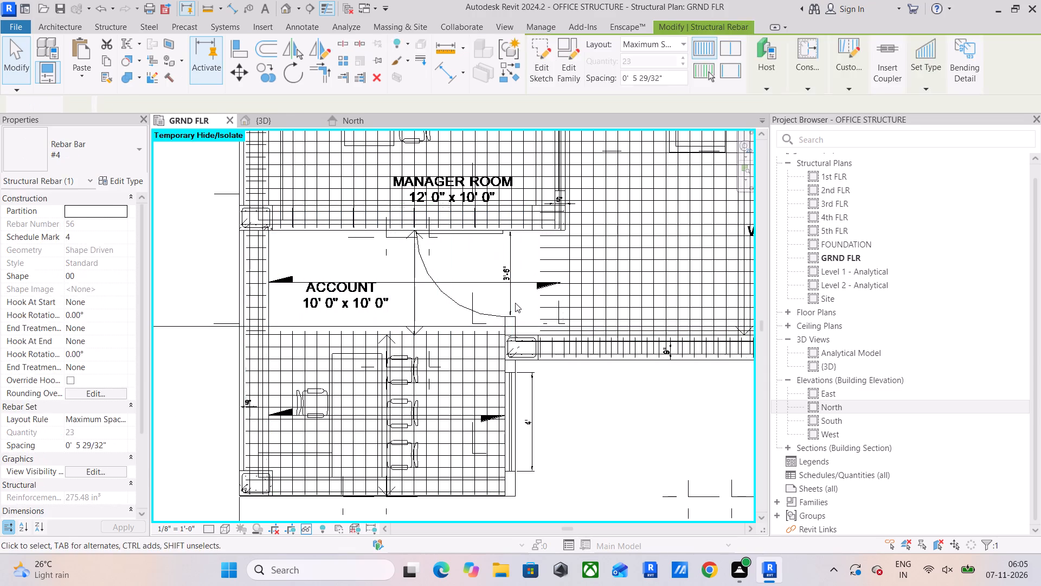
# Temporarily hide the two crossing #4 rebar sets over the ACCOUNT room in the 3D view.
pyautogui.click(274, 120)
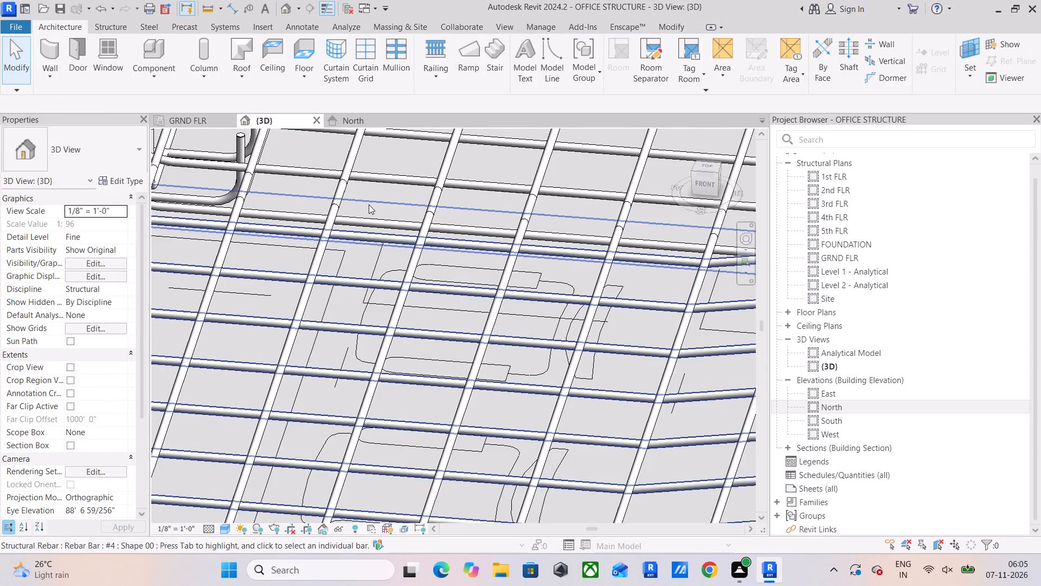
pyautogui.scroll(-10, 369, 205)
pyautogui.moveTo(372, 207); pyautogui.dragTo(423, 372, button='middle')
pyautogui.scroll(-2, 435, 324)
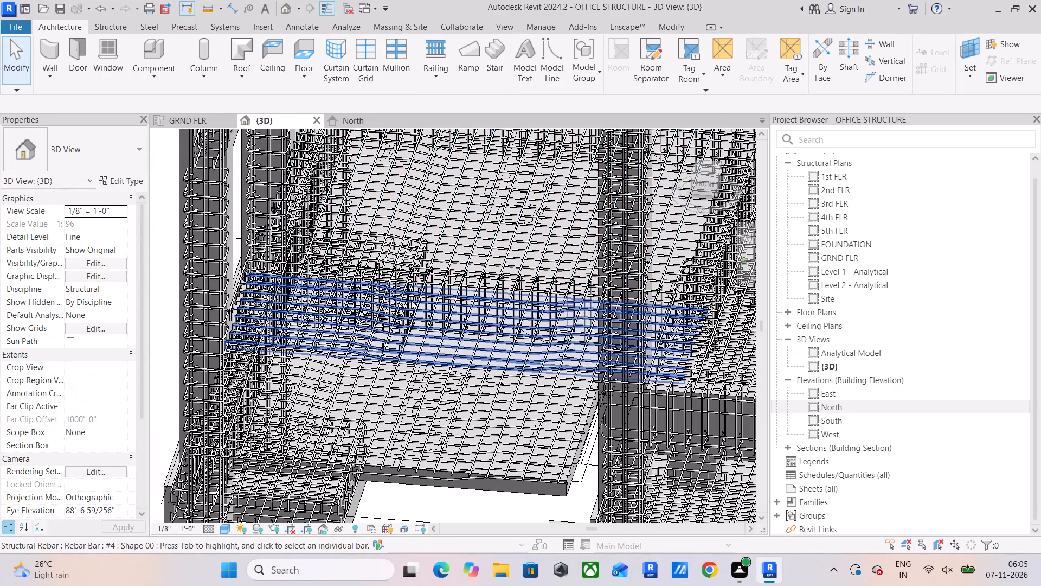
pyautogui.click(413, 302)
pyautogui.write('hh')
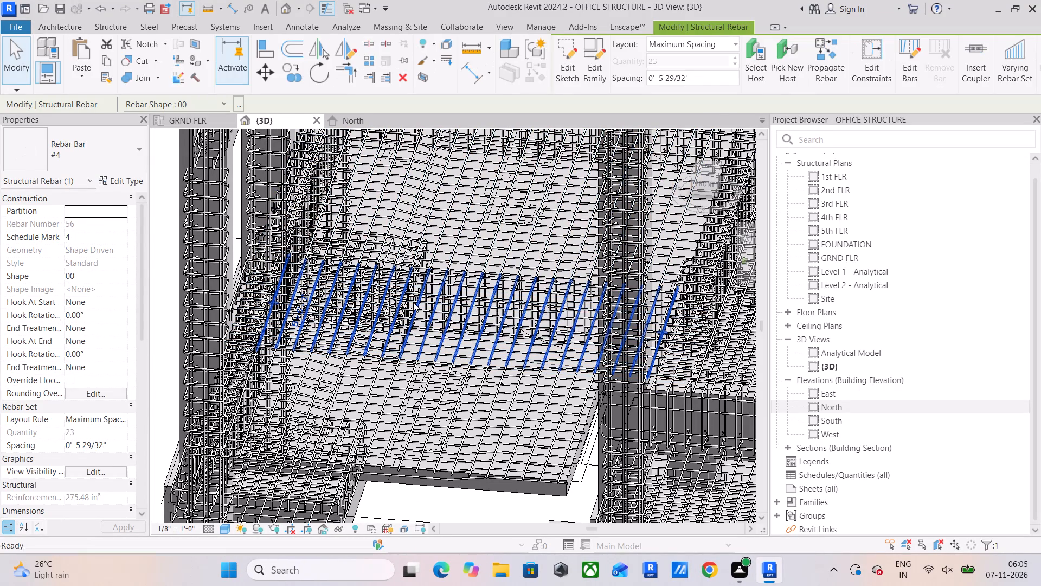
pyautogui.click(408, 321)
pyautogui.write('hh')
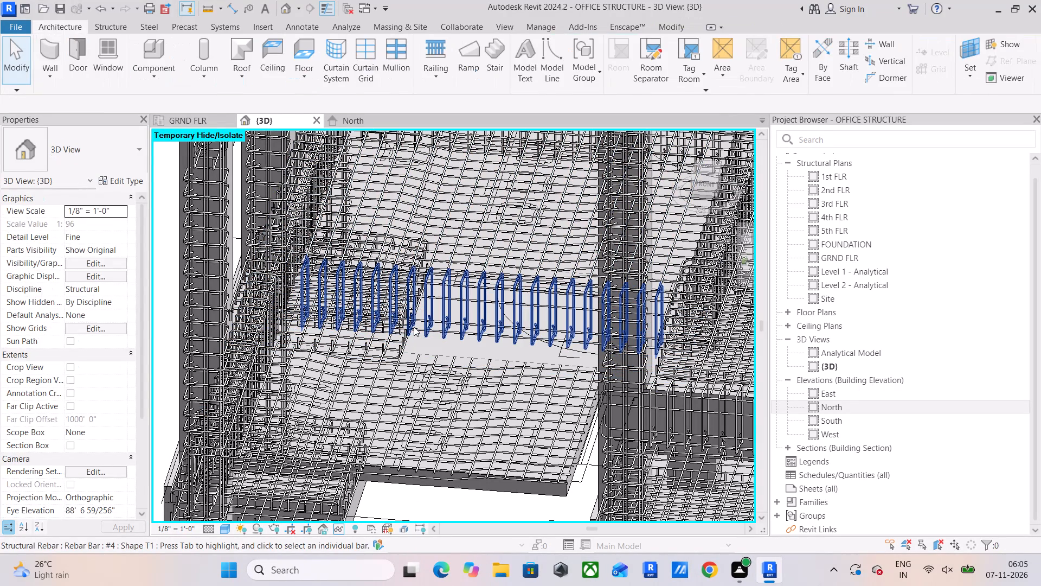
# Examine the exposed slab strip, beams and column cages around the ACCOUNT room in 3D, and reset the temporary hide.
pyautogui.keyDown('shift'); pyautogui.moveTo(411, 321); pyautogui.dragTo(468, 368, button='middle'); pyautogui.keyUp('shift')
pyautogui.scroll(3, 600, 357)
pyautogui.keyDown('shift'); pyautogui.moveTo(559, 359); pyautogui.dragTo(594, 365, button='middle'); pyautogui.keyUp('shift')
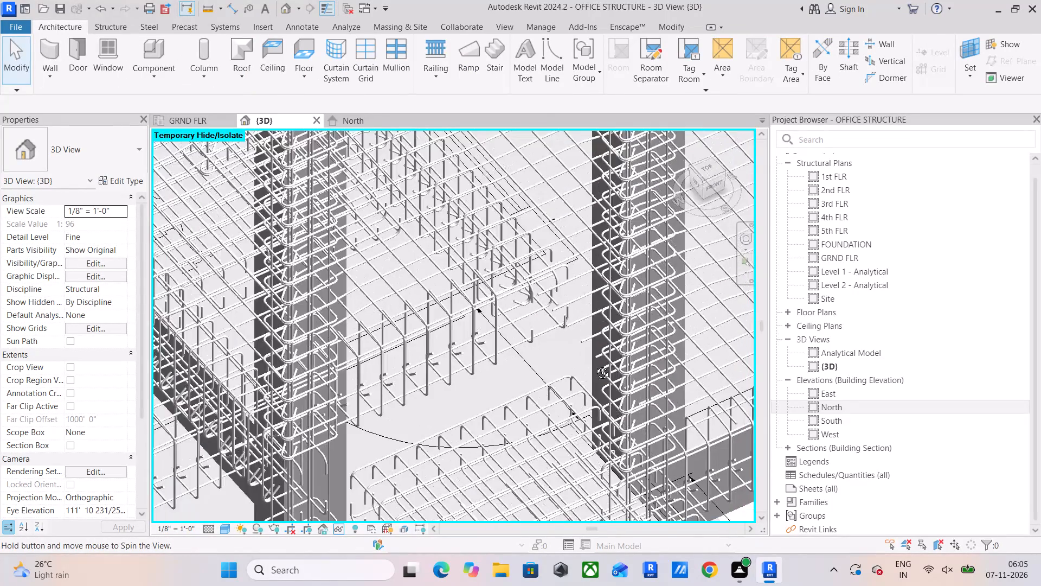
pyautogui.keyDown('shift'); pyautogui.moveTo(594, 365); pyautogui.dragTo(620, 364, button='middle'); pyautogui.keyUp('shift')
pyautogui.scroll(-3, 516, 418)
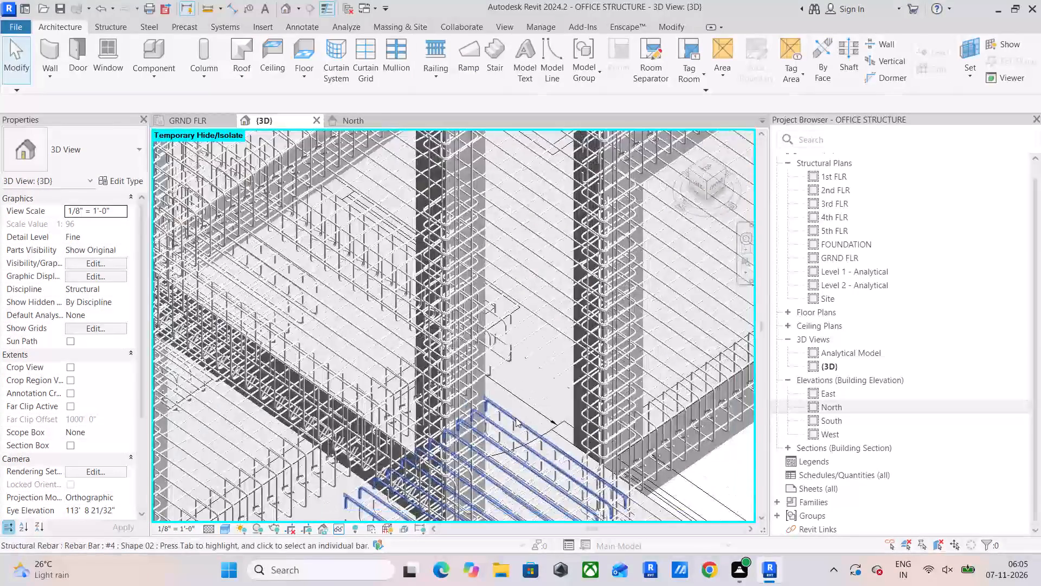
pyautogui.moveTo(512, 418); pyautogui.dragTo(562, 279, button='middle')
pyautogui.scroll(-4, 564, 281)
pyautogui.keyDown('shift'); pyautogui.moveTo(568, 296); pyautogui.dragTo(408, 288, button='middle'); pyautogui.keyUp('shift')
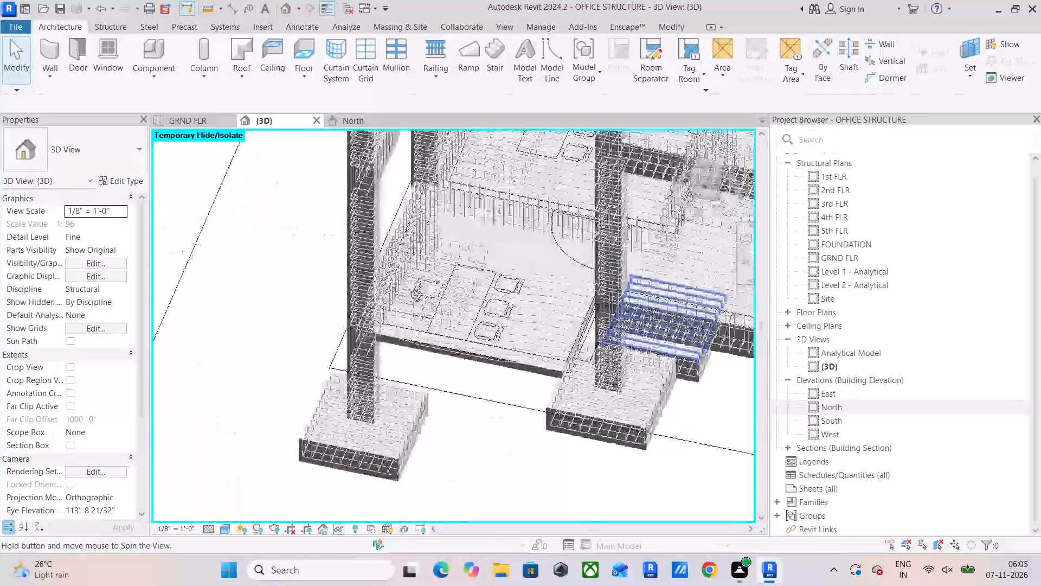
pyautogui.keyDown('shift'); pyautogui.moveTo(408, 288); pyautogui.dragTo(382, 243, button='middle'); pyautogui.keyUp('shift')
pyautogui.keyDown('shift'); pyautogui.moveTo(442, 243); pyautogui.dragTo(414, 356, button='middle'); pyautogui.keyUp('shift')
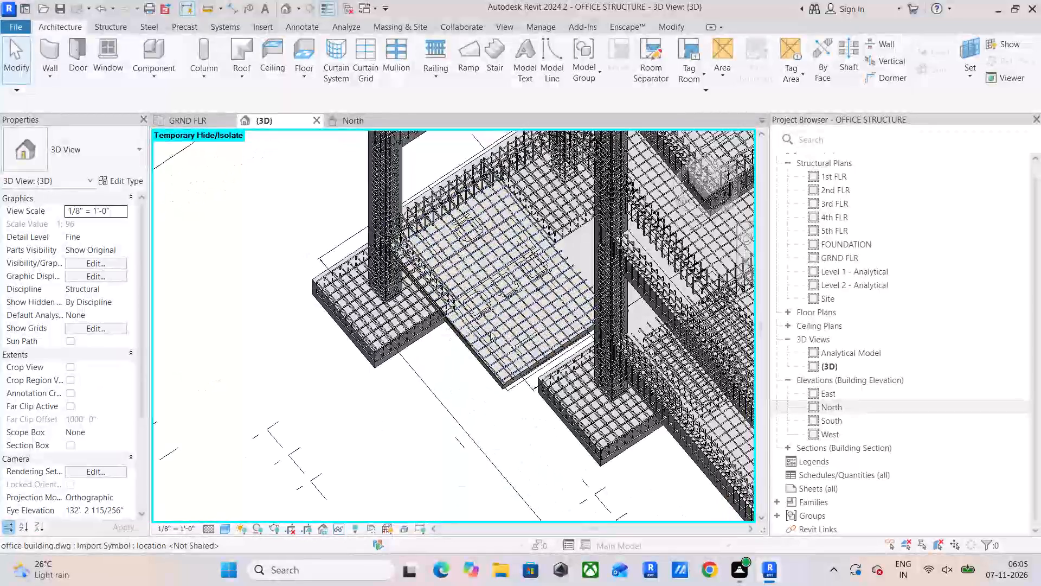
pyautogui.keyDown('shift'); pyautogui.moveTo(506, 333); pyautogui.dragTo(603, 124, button='middle'); pyautogui.keyUp('shift')
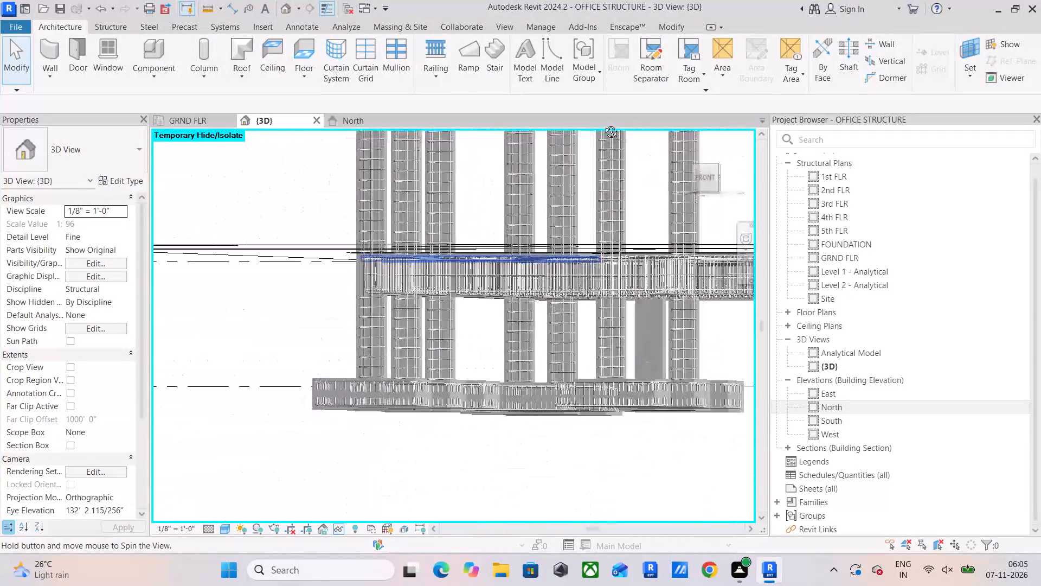
pyautogui.keyDown('shift'); pyautogui.moveTo(603, 124); pyautogui.dragTo(592, 150, button='middle'); pyautogui.keyUp('shift')
pyautogui.scroll(4, 451, 279)
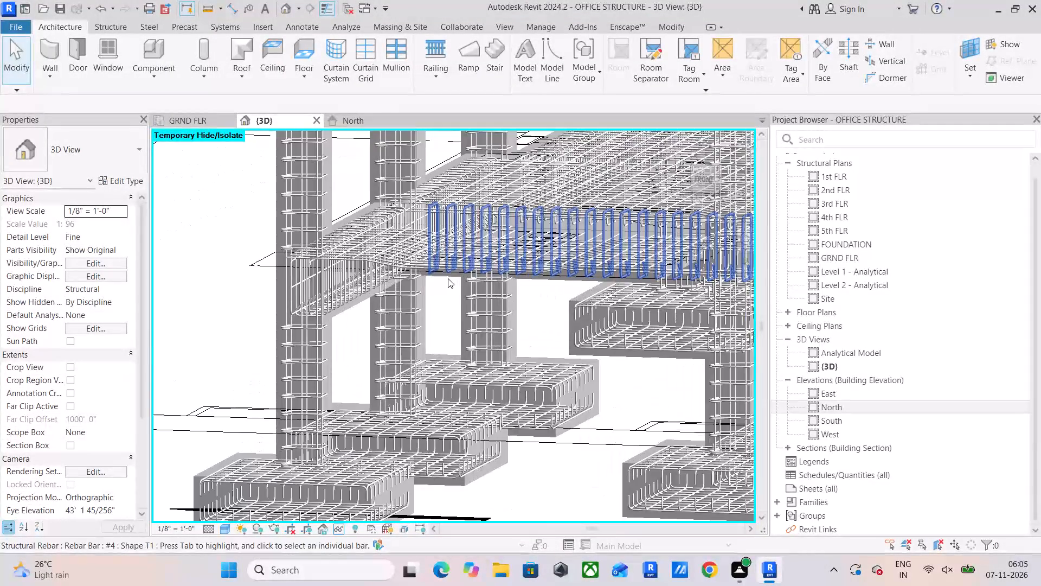
pyautogui.scroll(4, 448, 278)
pyautogui.keyDown('shift'); pyautogui.moveTo(449, 304); pyautogui.dragTo(466, 289, button='middle'); pyautogui.keyUp('shift')
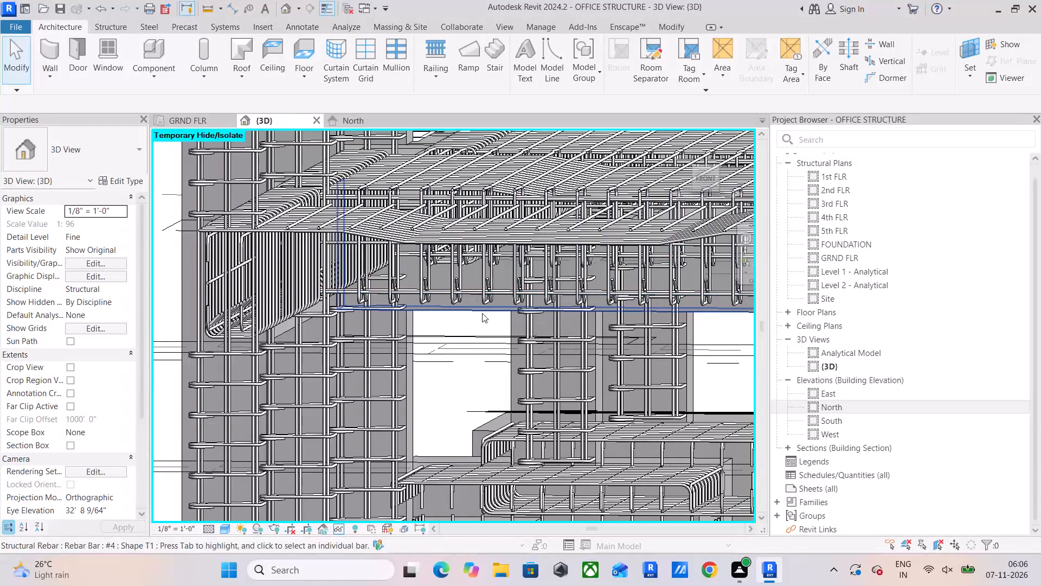
pyautogui.write('hr')
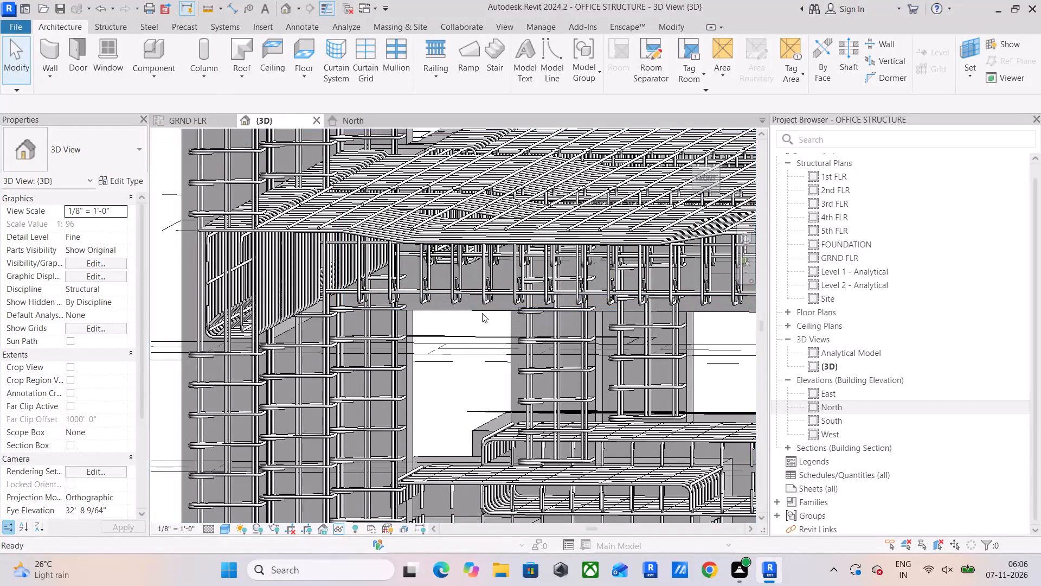
# Examine in 3D how the ACCOUNT room's #4 slab bars meet the beam stirrups and the adjoining slab's mesh.
pyautogui.scroll(-3, 524, 388)
pyautogui.keyDown('shift'); pyautogui.moveTo(533, 333); pyautogui.dragTo(552, 385, button='middle'); pyautogui.keyUp('shift')
pyautogui.moveTo(545, 379); pyautogui.dragTo(484, 418, button='middle')
pyautogui.moveTo(504, 362); pyautogui.dragTo(478, 394, button='middle')
pyautogui.scroll(4, 445, 304)
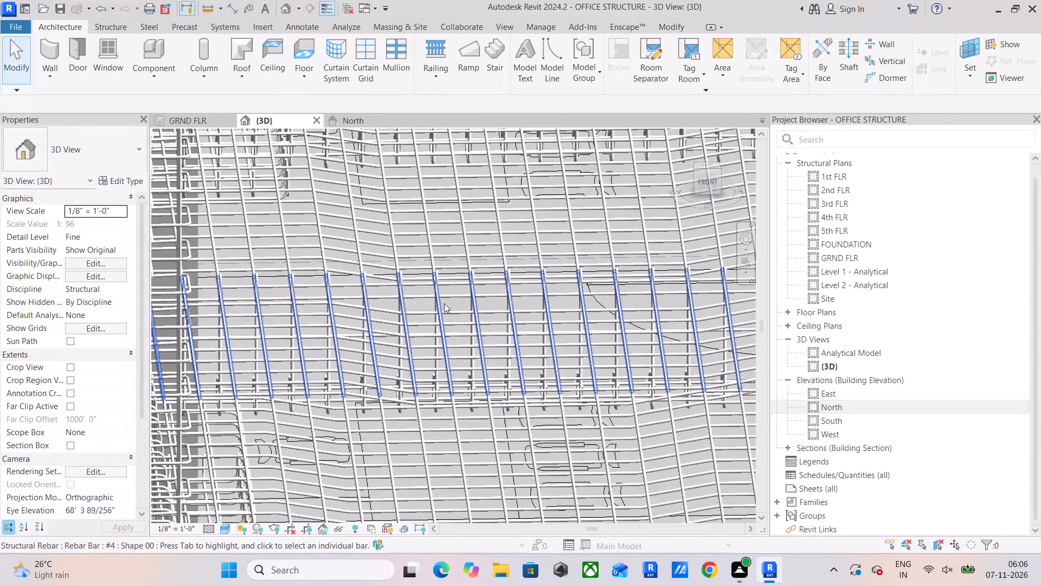
pyautogui.scroll(5, 444, 303)
pyautogui.moveTo(454, 286); pyautogui.dragTo(420, 322, button='middle')
pyautogui.scroll(4, 305, 276)
pyautogui.scroll(5, 273, 312)
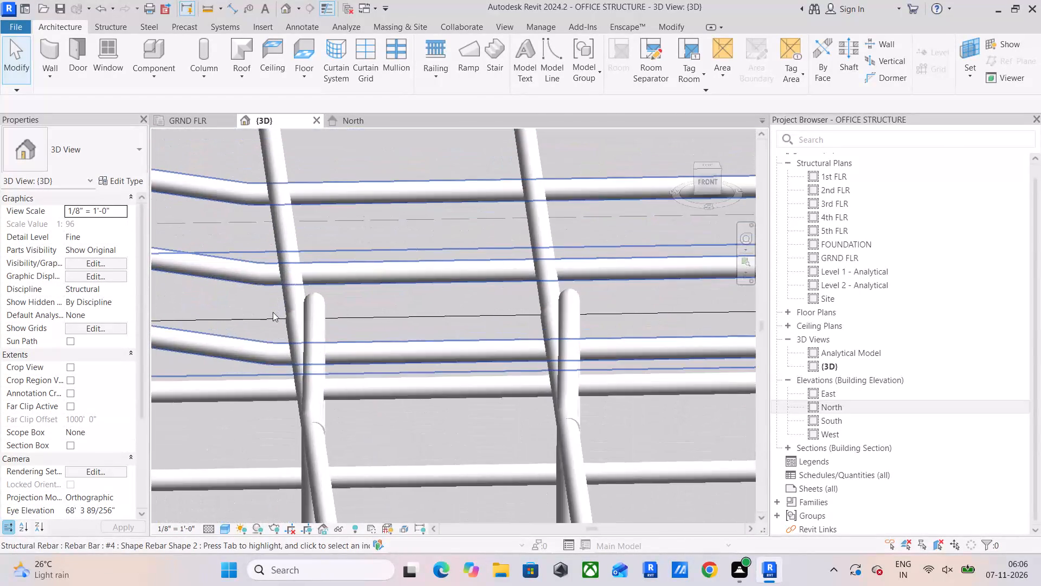
pyautogui.scroll(-14, 273, 312)
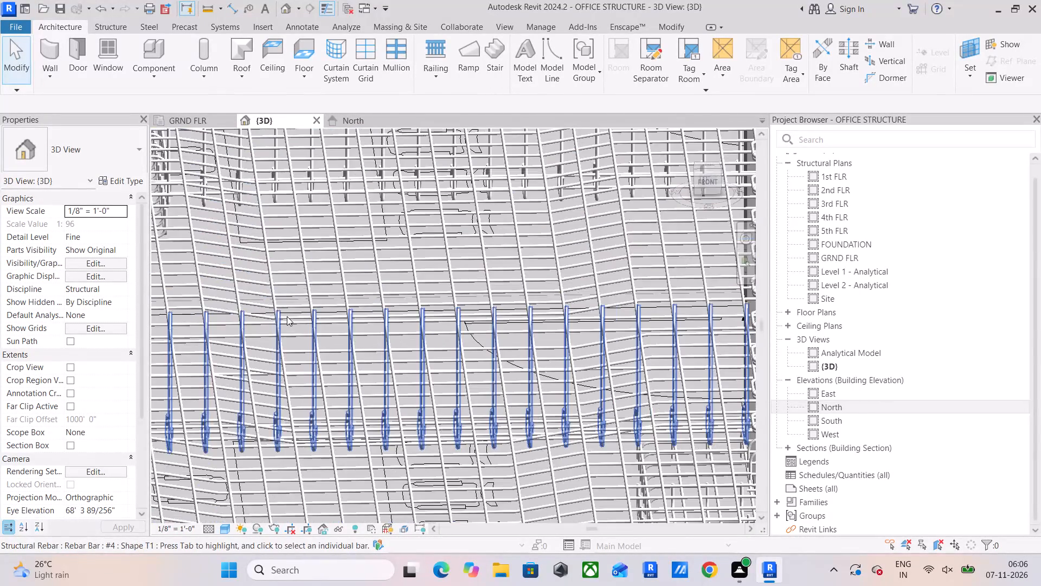
pyautogui.moveTo(288, 316); pyautogui.dragTo(266, 341, button='middle')
pyautogui.scroll(-3, 266, 340)
pyautogui.moveTo(328, 340); pyautogui.dragTo(327, 348, button='middle')
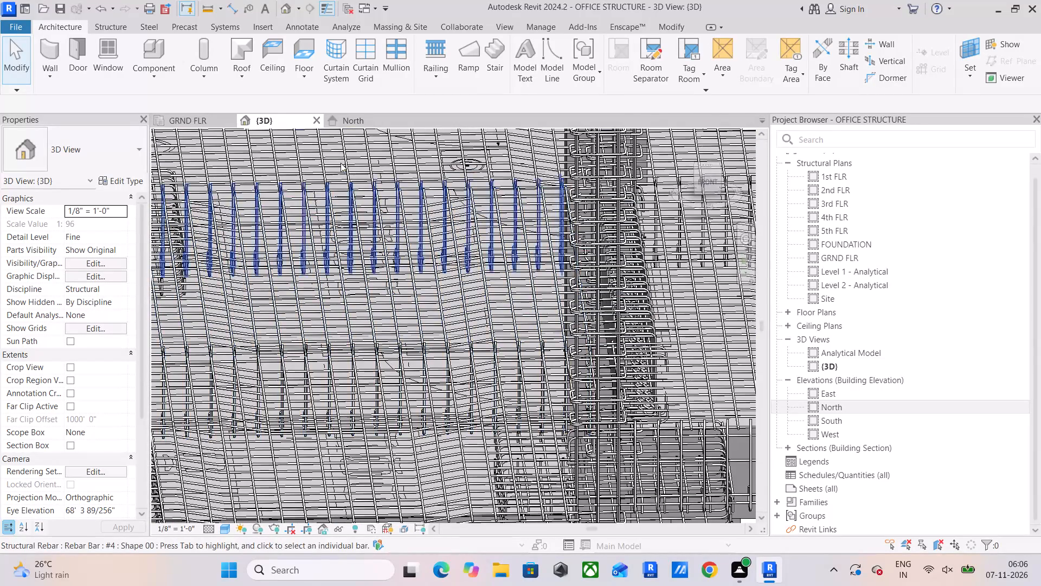
# Open the 1st FLR structural plan.
pyautogui.doubleClick(833, 177)
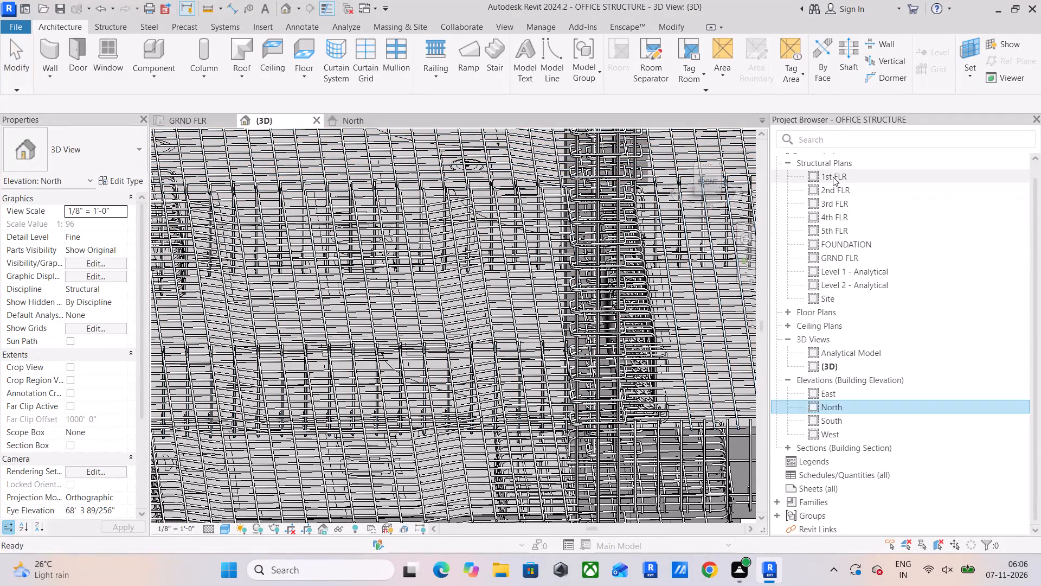
pyautogui.scroll(5, 386, 244)
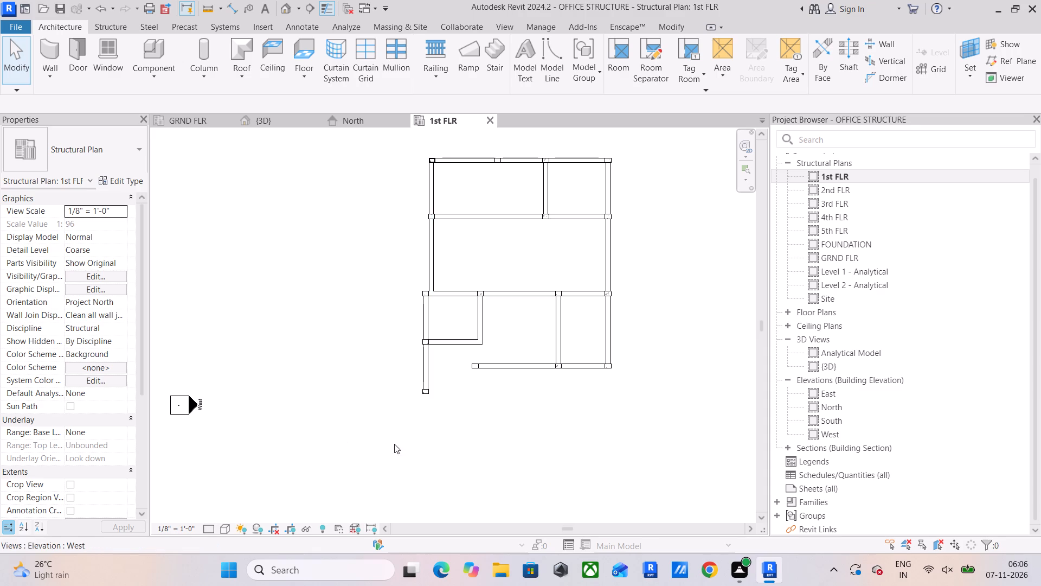
pyautogui.moveTo(509, 297); pyautogui.dragTo(491, 372, button='middle')
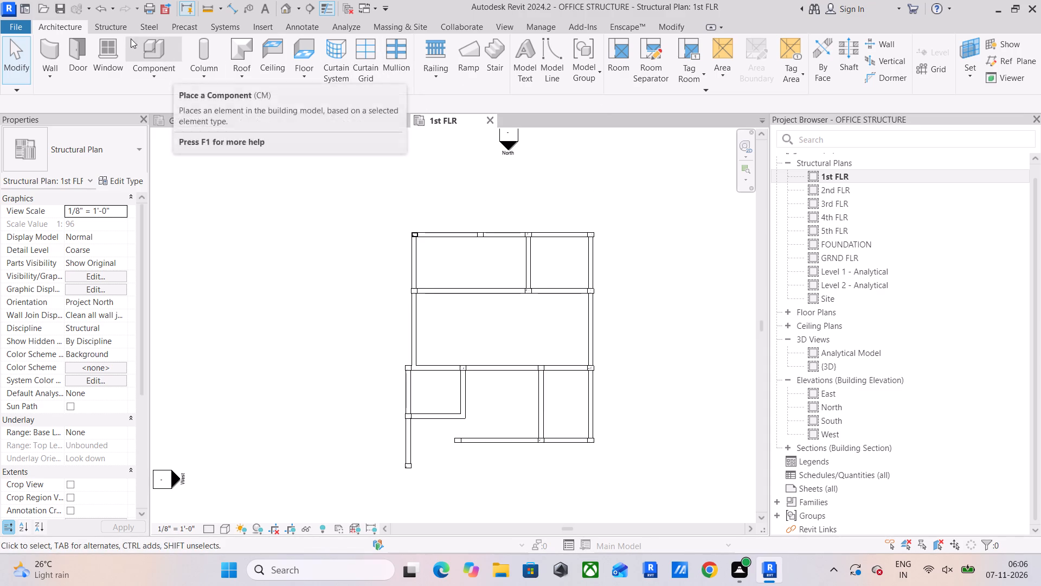
# Start a 6" Foundation Slab on 1st FLR and sketch a rectangular boundary along the inner beam faces of the plan's upper-left bay.
pyautogui.click(108, 26)
pyautogui.click(410, 53)
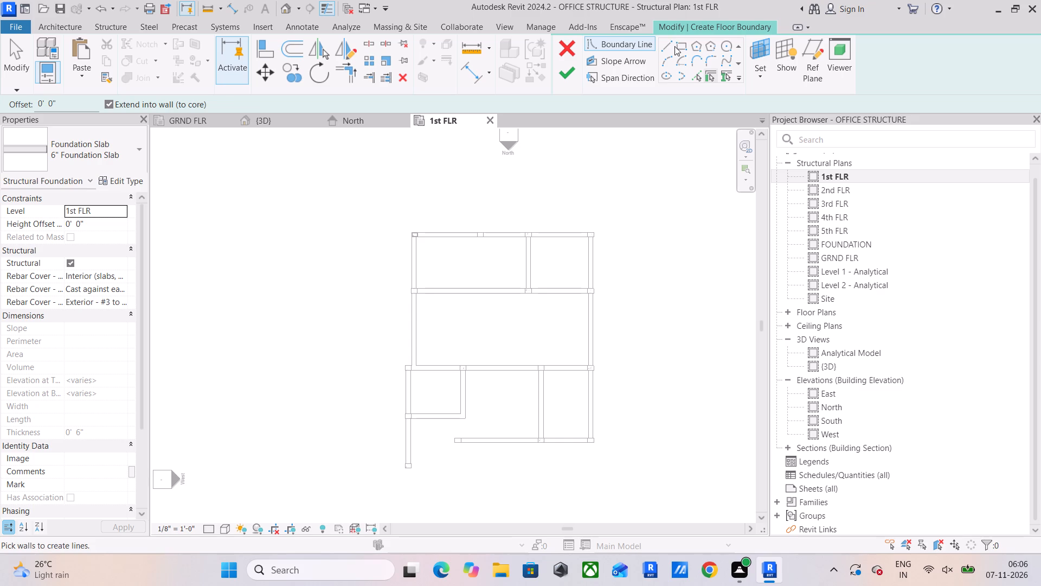
pyautogui.click(674, 46)
pyautogui.scroll(17, 416, 227)
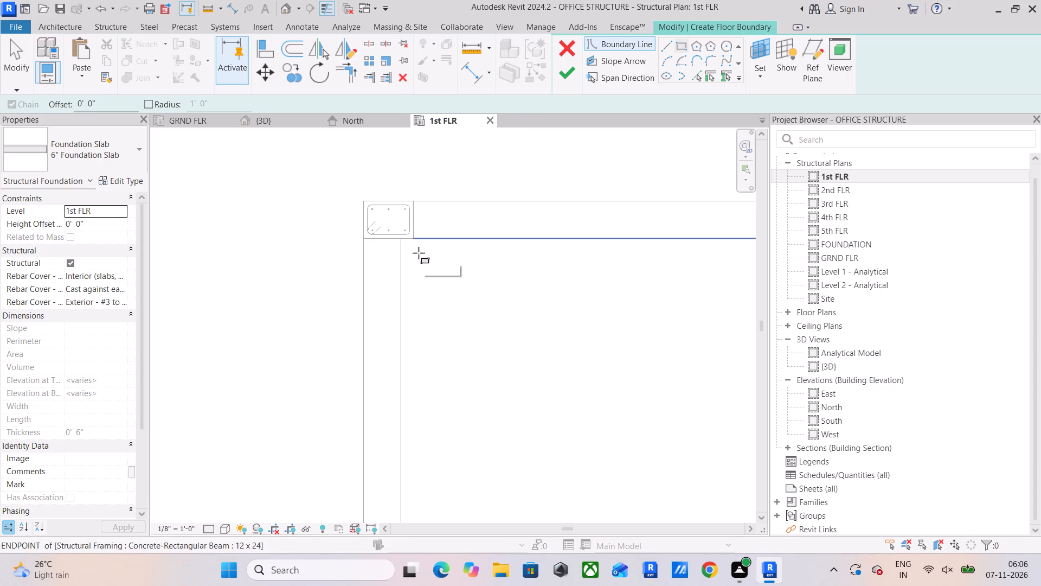
pyautogui.scroll(3, 419, 253)
pyautogui.click(385, 223)
pyautogui.scroll(-2, 580, 288)
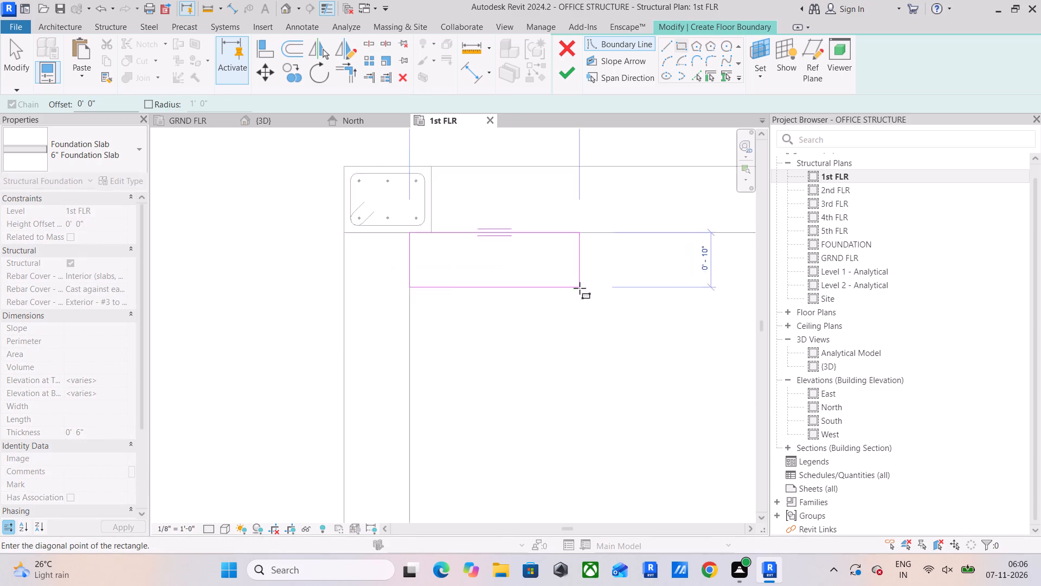
pyautogui.scroll(-8, 580, 288)
pyautogui.moveTo(604, 318); pyautogui.dragTo(377, 193, button='middle')
pyautogui.scroll(-4, 412, 236)
pyautogui.moveTo(482, 261); pyautogui.dragTo(309, 283, button='middle')
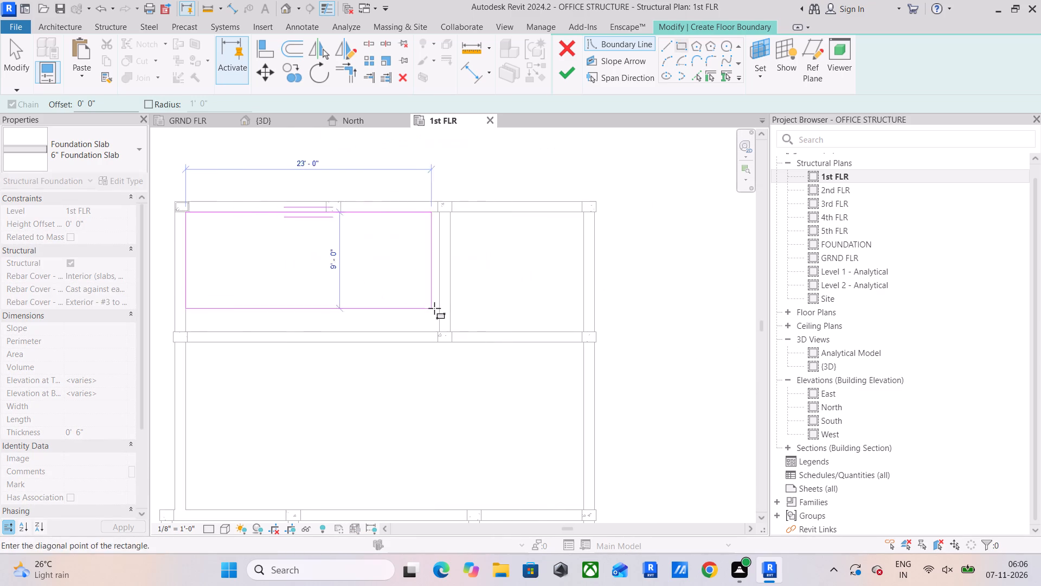
pyautogui.scroll(5, 435, 308)
pyautogui.click(445, 354)
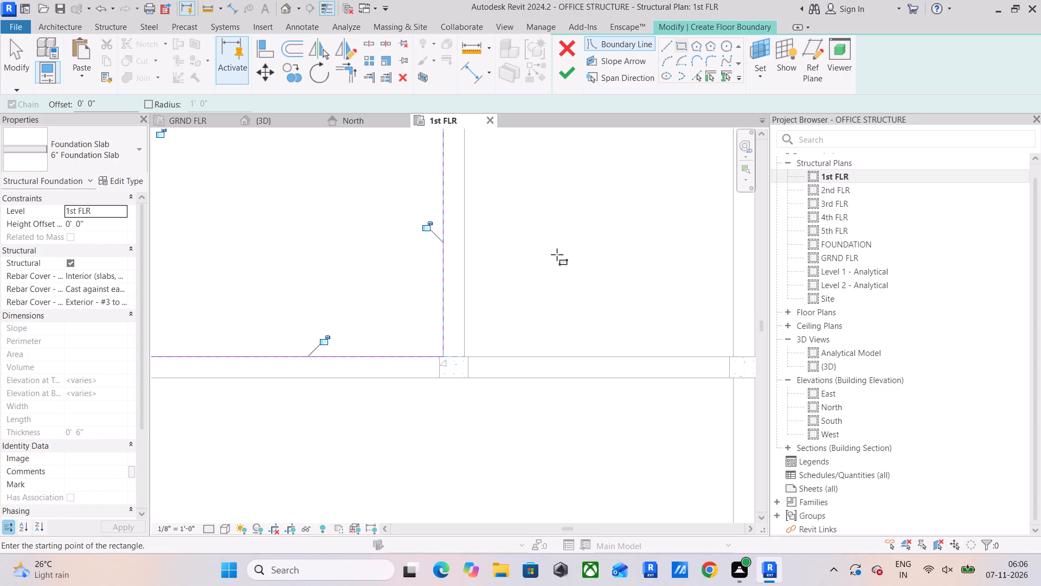
# Sketch a second rectangular boundary, about 12'-6" by 11', along the inner beam faces of the plan's upper-right bay.
pyautogui.click(464, 355)
pyautogui.scroll(-5, 536, 249)
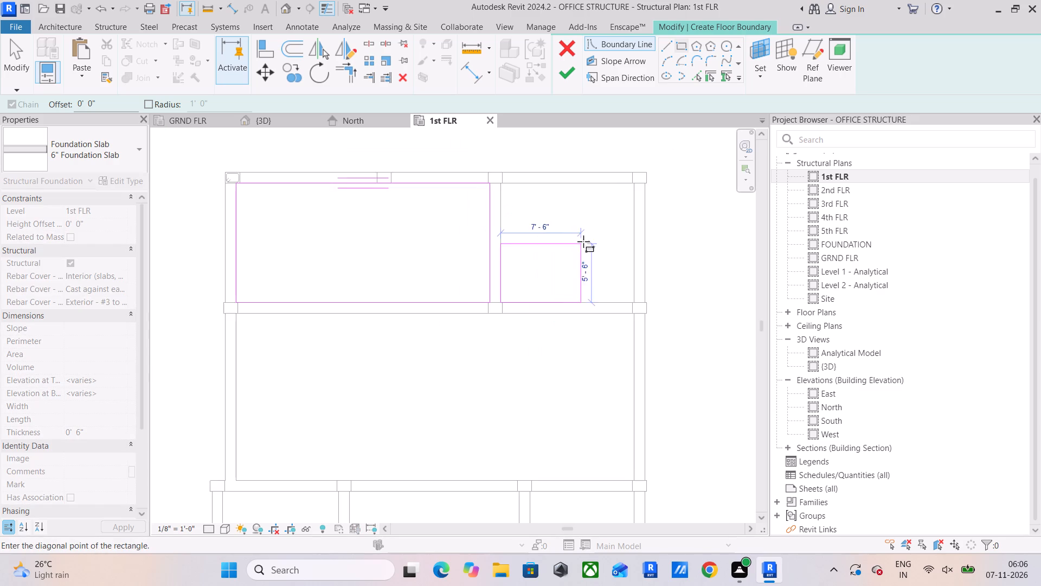
pyautogui.moveTo(583, 244); pyautogui.dragTo(510, 308, button='middle')
pyautogui.scroll(9, 557, 240)
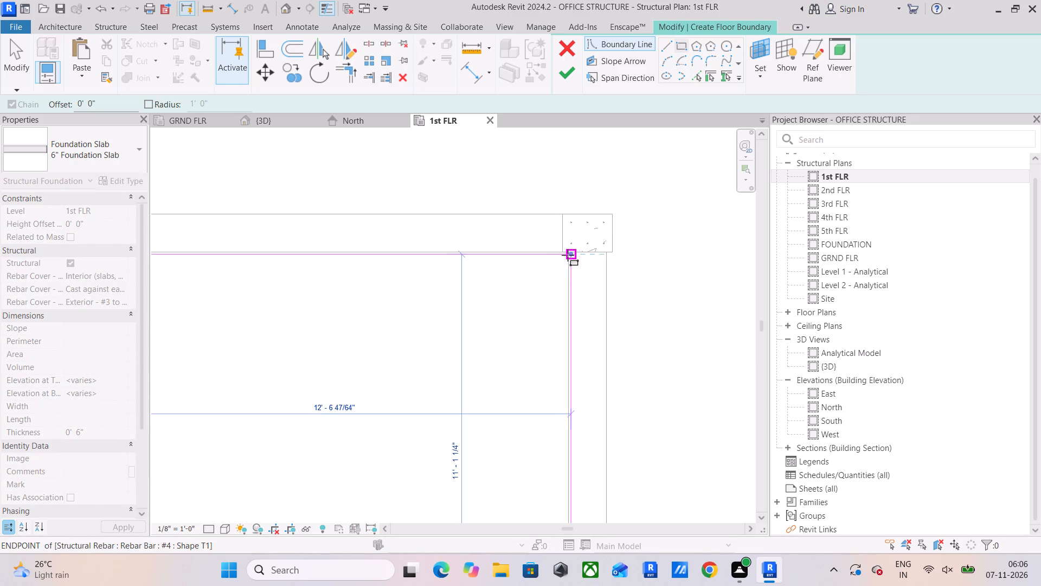
pyautogui.scroll(10, 568, 255)
pyautogui.click(572, 247)
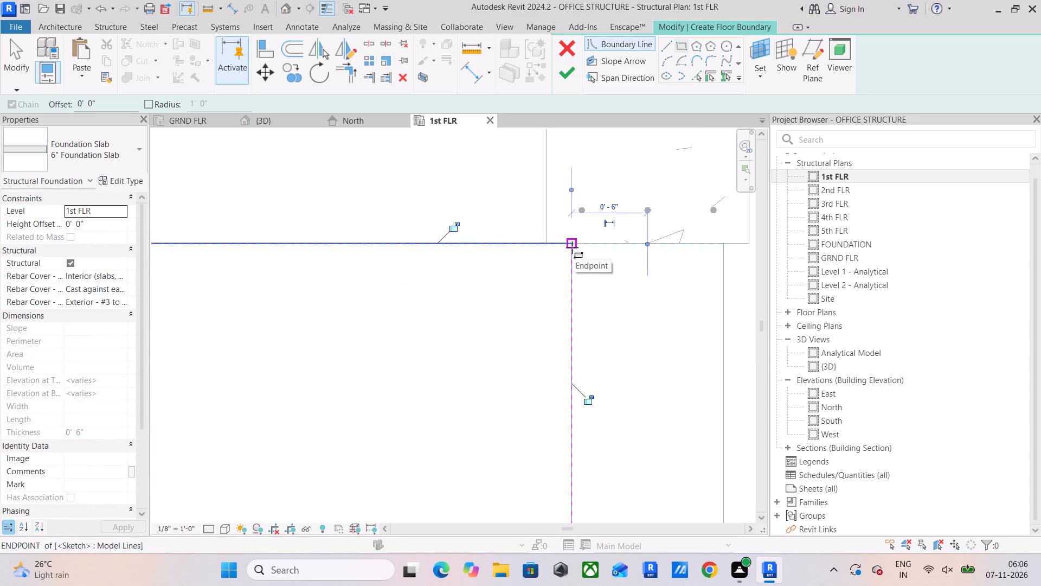
# Sketch a rectangular slab boundary along the inner beam faces of the plan's large middle bay, below the two upper bays.
pyautogui.scroll(-19, 572, 247)
pyautogui.moveTo(585, 265); pyautogui.dragTo(658, 177, button='middle')
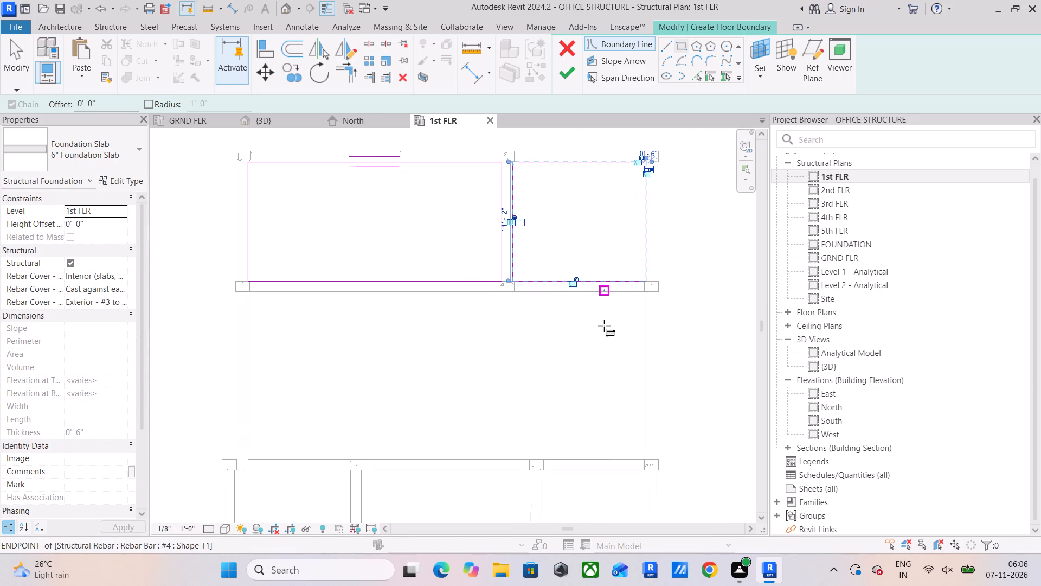
pyautogui.scroll(10, 641, 303)
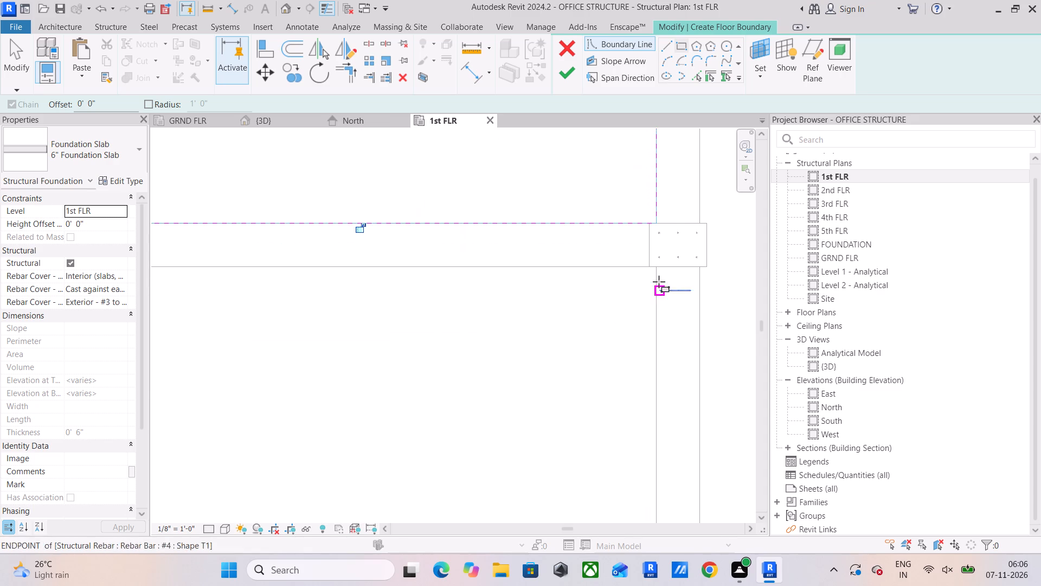
pyautogui.scroll(2, 657, 265)
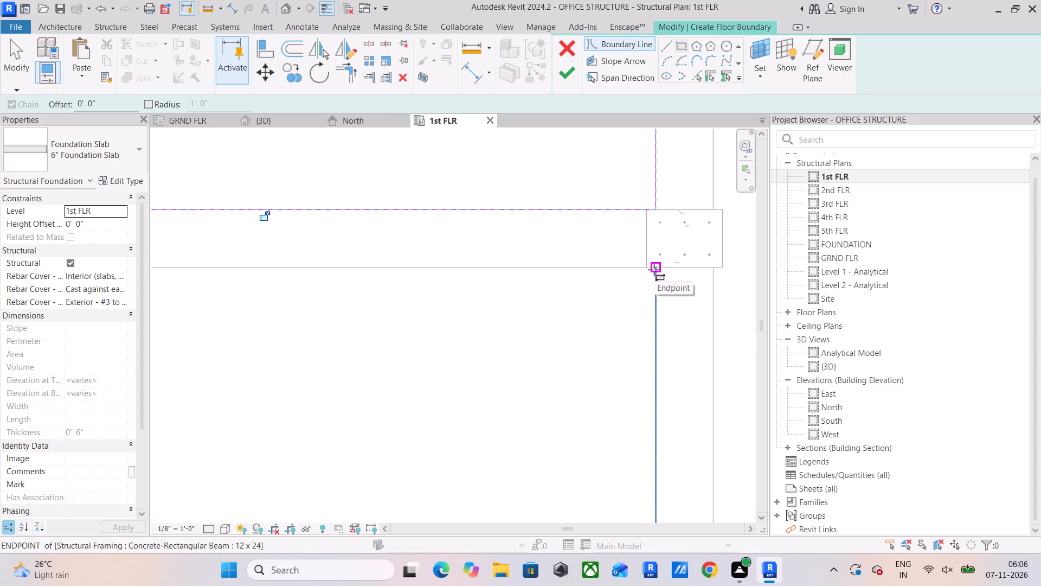
pyautogui.click(654, 270)
pyautogui.scroll(-11, 565, 330)
pyautogui.moveTo(578, 329); pyautogui.dragTo(876, 256, button='middle')
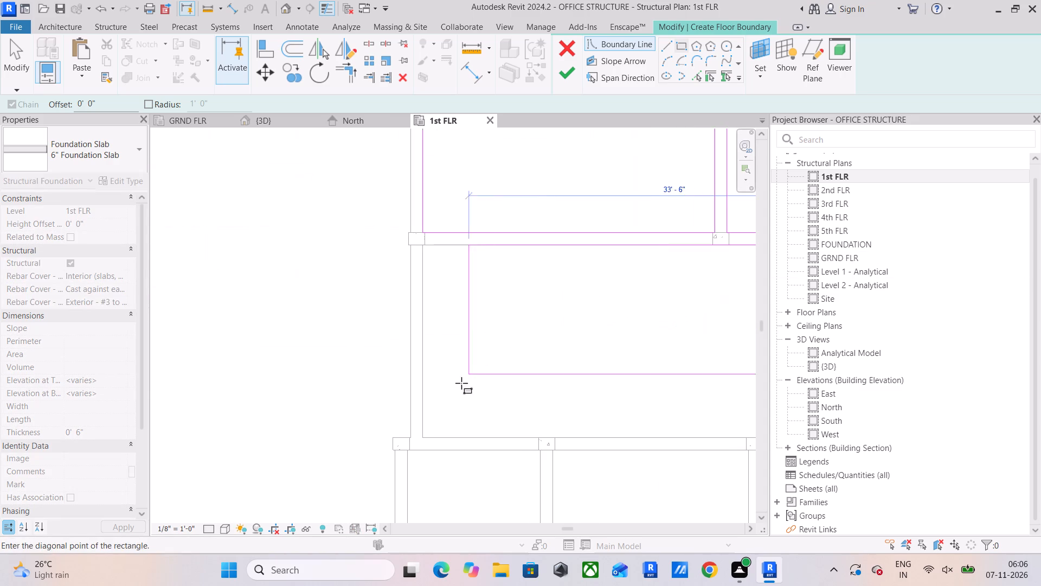
pyautogui.scroll(5, 421, 439)
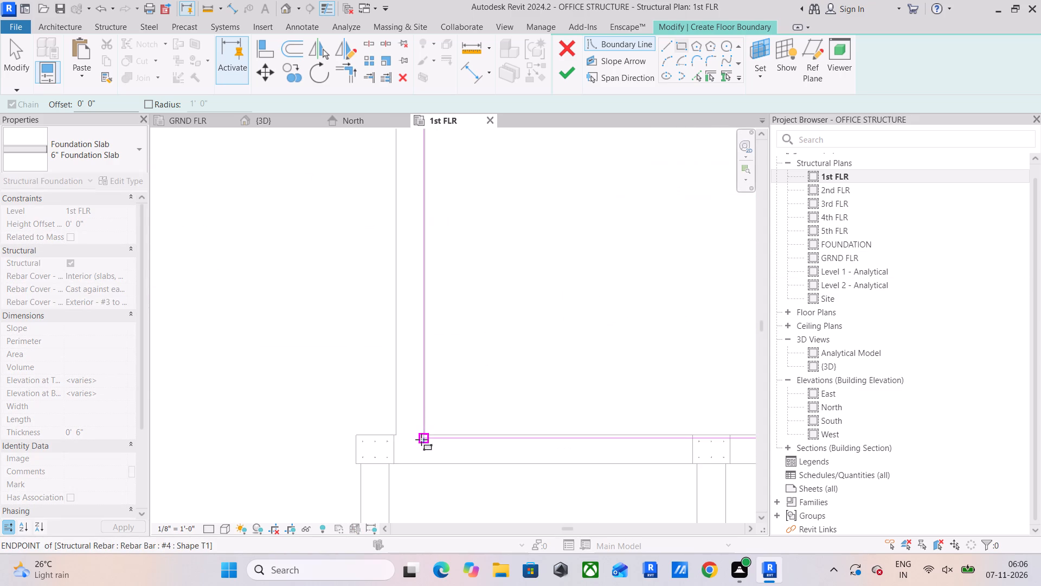
pyautogui.scroll(6, 421, 439)
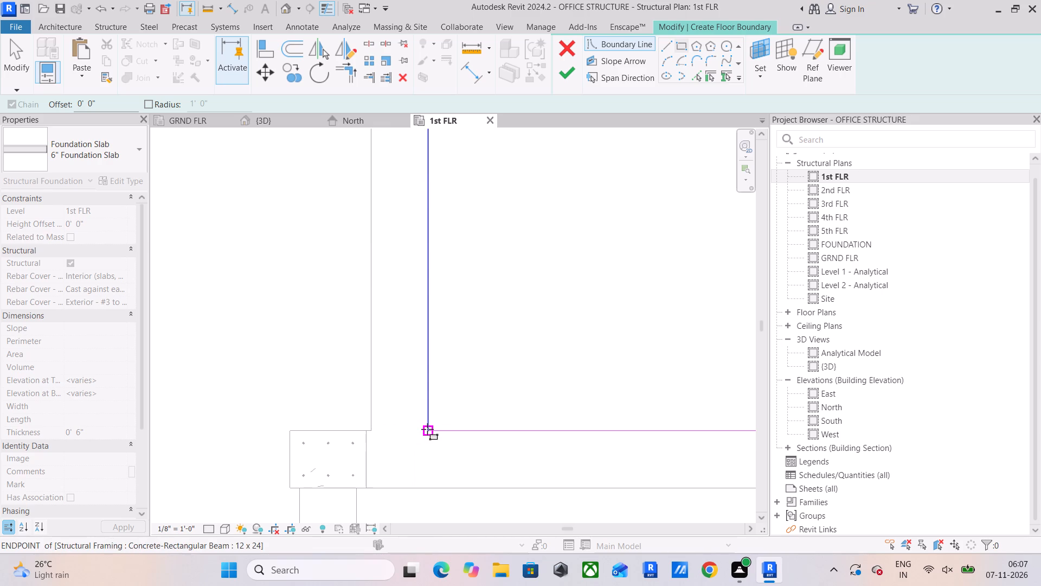
pyautogui.click(428, 430)
# Sketch a rectangular boundary, 10'-10" by about 9'-5", along the inner beam faces of the small lower-left bay.
pyautogui.scroll(-13, 454, 424)
pyautogui.moveTo(500, 417); pyautogui.dragTo(534, 259, button='middle')
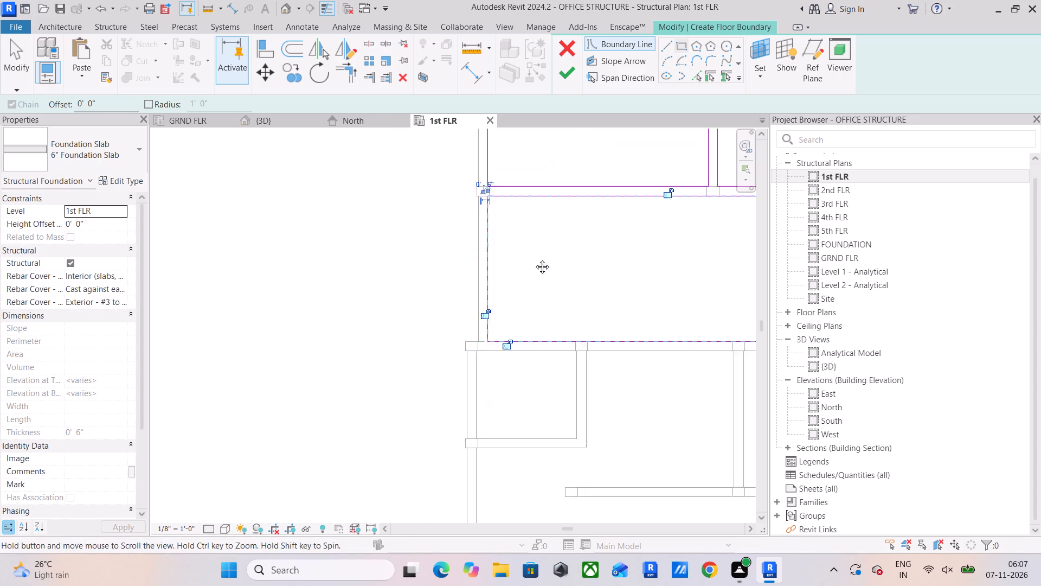
pyautogui.moveTo(534, 259); pyautogui.dragTo(542, 216, button='middle')
pyautogui.scroll(11, 519, 234)
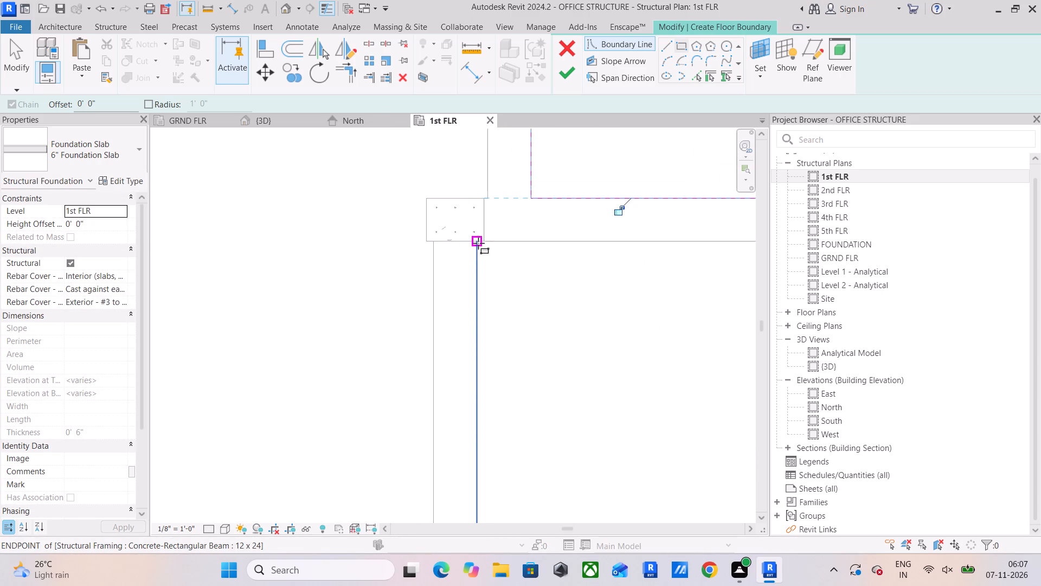
pyautogui.click(478, 243)
pyautogui.scroll(-5, 551, 324)
pyautogui.moveTo(551, 324); pyautogui.dragTo(493, 206, button='middle')
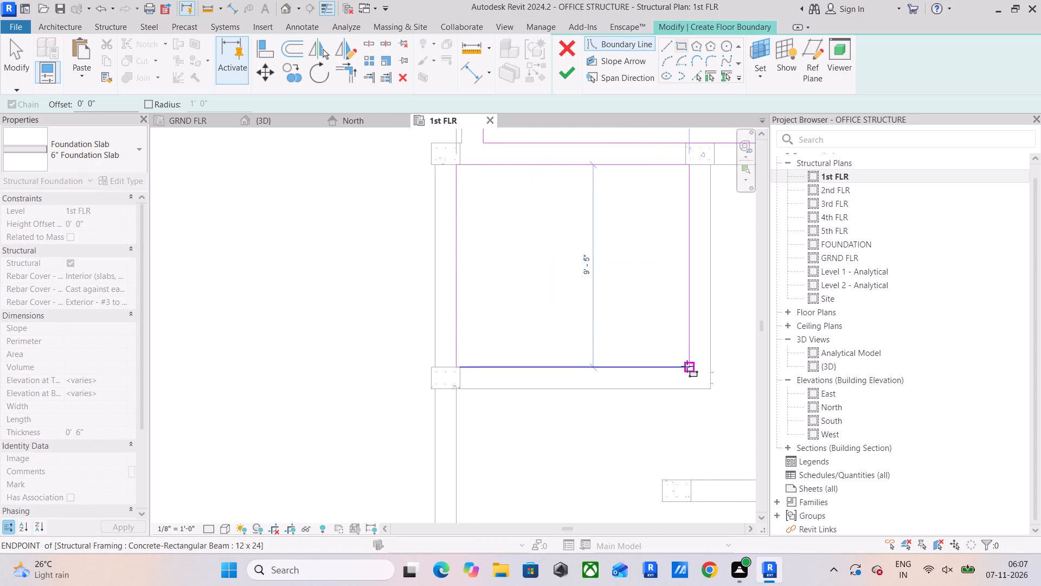
pyautogui.click(687, 366)
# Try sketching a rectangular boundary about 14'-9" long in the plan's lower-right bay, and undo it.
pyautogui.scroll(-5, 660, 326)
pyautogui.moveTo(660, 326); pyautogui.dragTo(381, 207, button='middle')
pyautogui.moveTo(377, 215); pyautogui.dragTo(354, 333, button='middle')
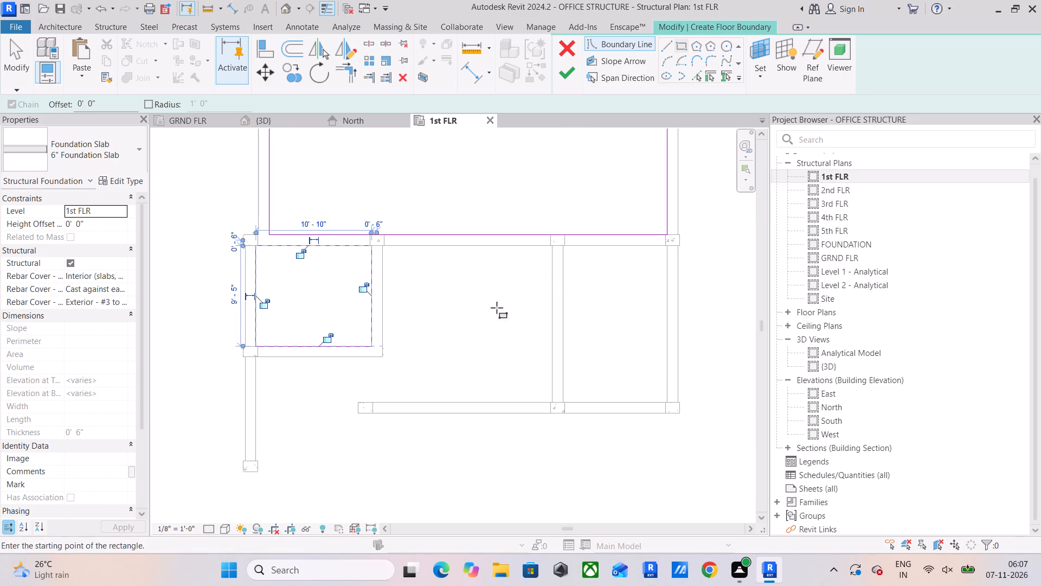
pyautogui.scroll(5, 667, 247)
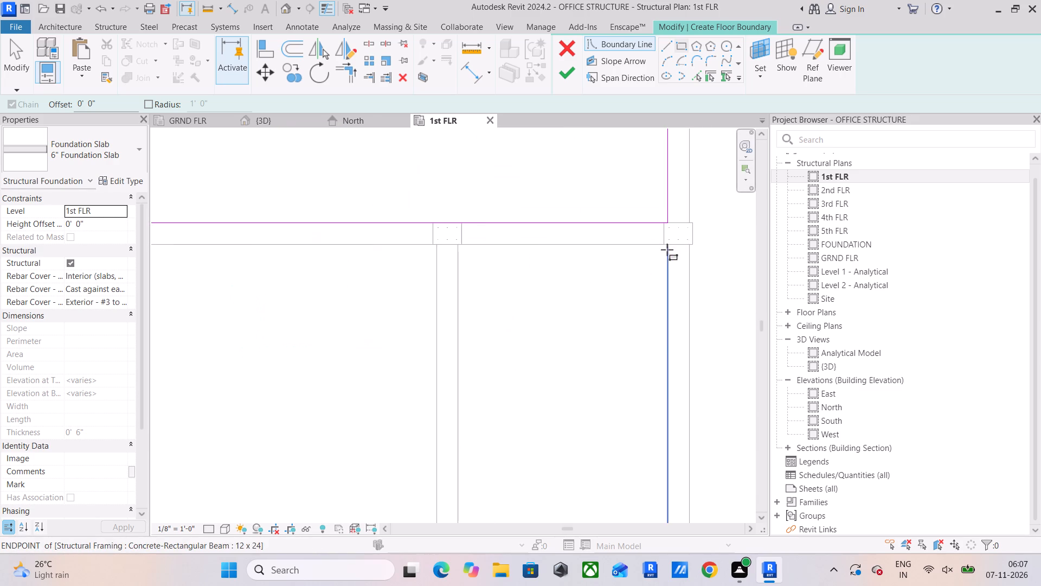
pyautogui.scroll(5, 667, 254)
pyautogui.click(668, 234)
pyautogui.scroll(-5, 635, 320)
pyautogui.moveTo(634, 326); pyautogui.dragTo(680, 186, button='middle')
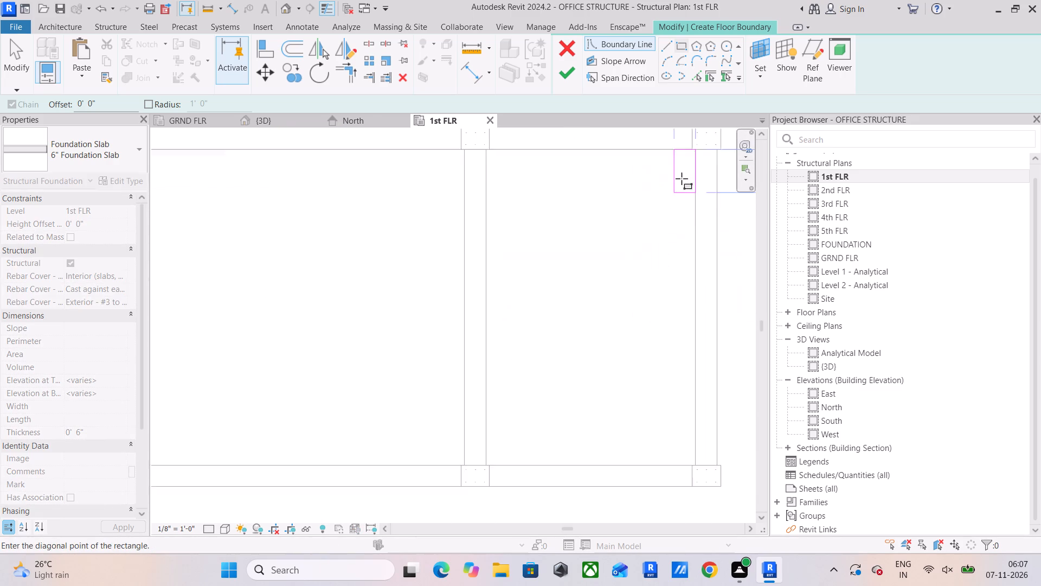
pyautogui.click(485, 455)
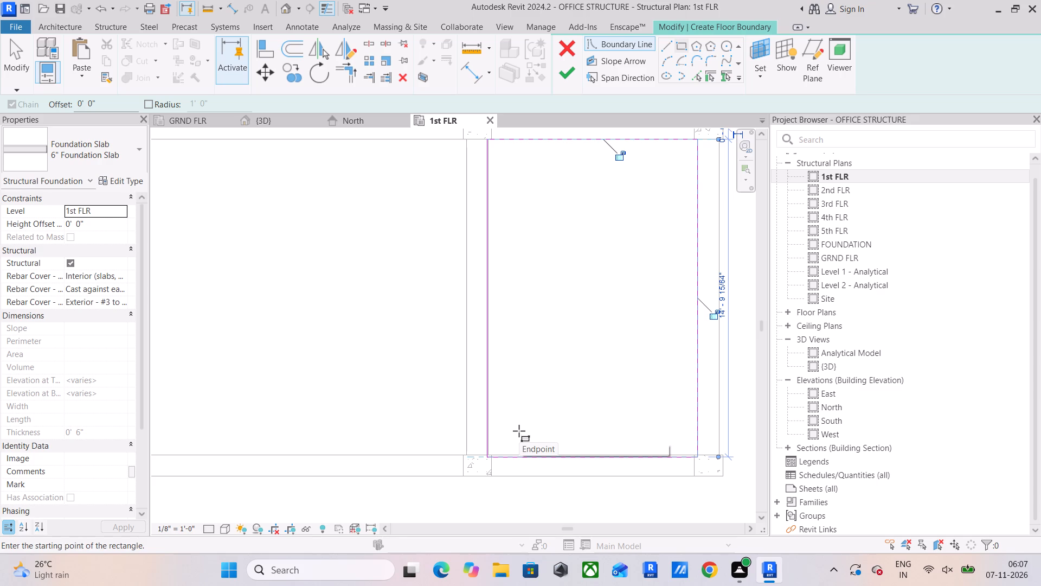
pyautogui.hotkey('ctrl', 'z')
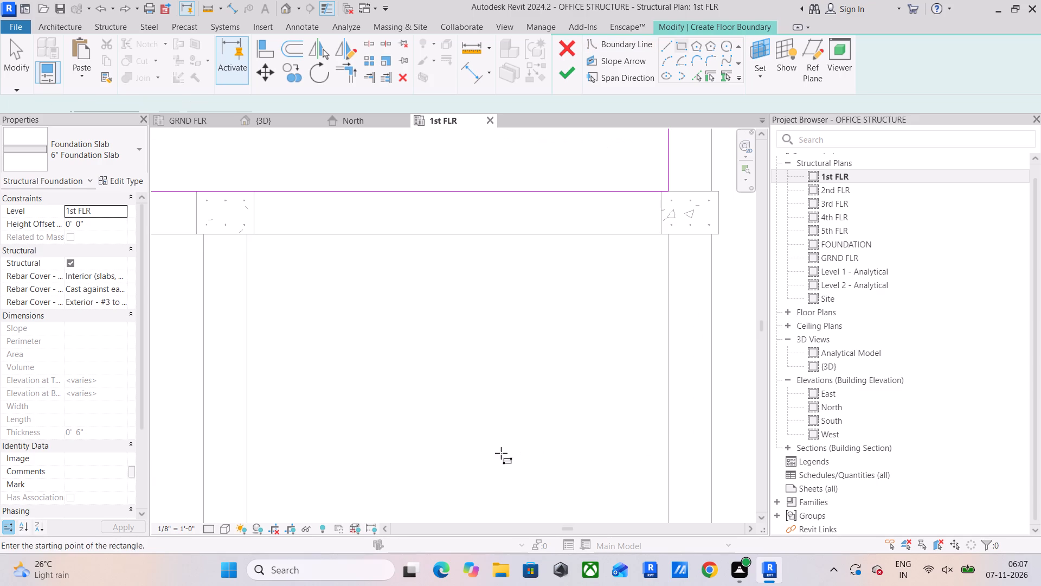
# Sketch a rectangular boundary snapped to opposite inner beam-face corners of the plan's lower-right bay.
pyautogui.click(669, 239)
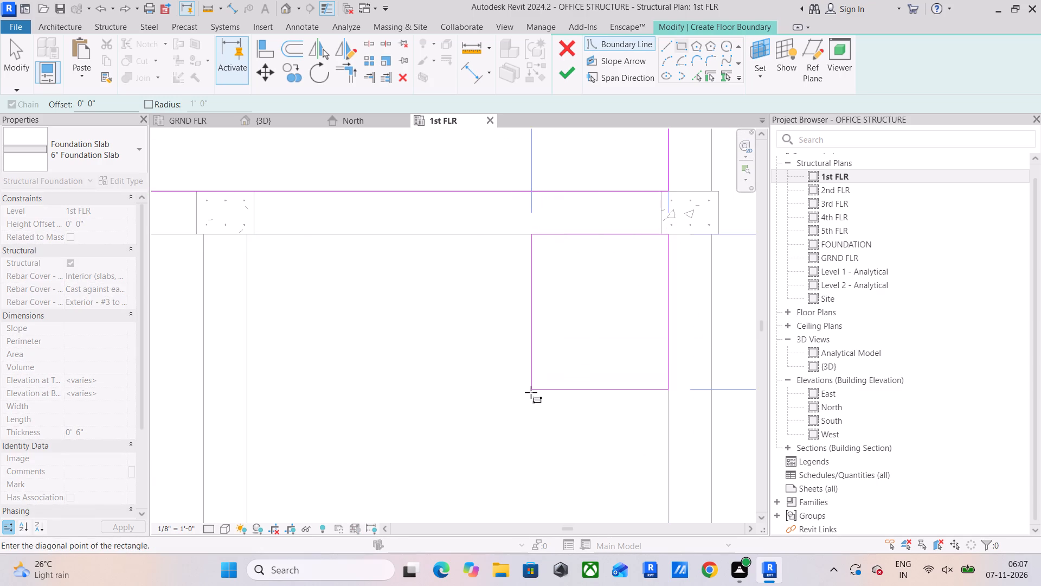
pyautogui.moveTo(531, 392); pyautogui.dragTo(642, 183, button='middle')
pyautogui.scroll(-4, 464, 409)
pyautogui.moveTo(463, 405); pyautogui.dragTo(563, 184, button='middle')
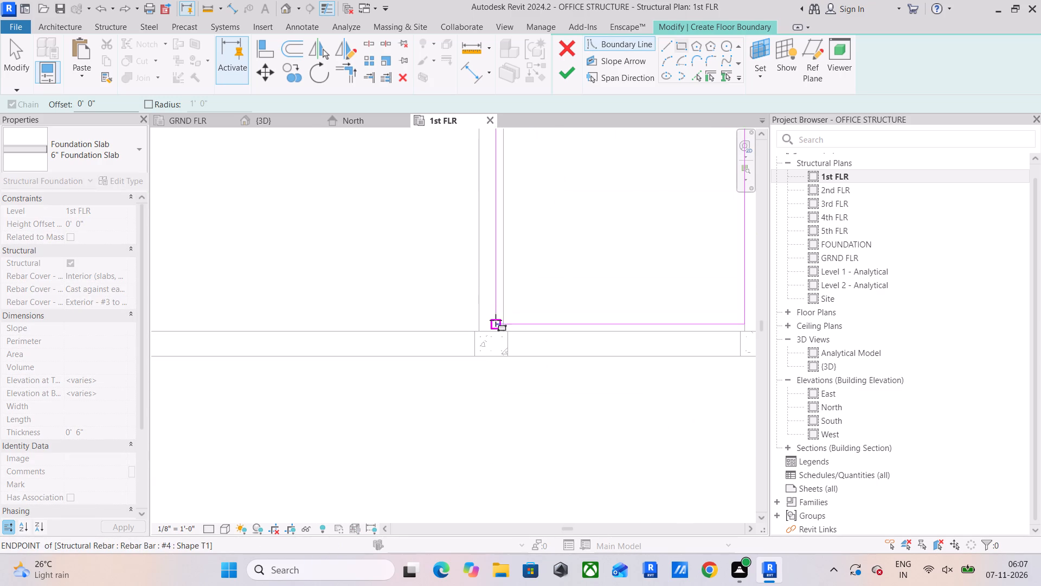
pyautogui.scroll(10, 498, 323)
pyautogui.click(520, 354)
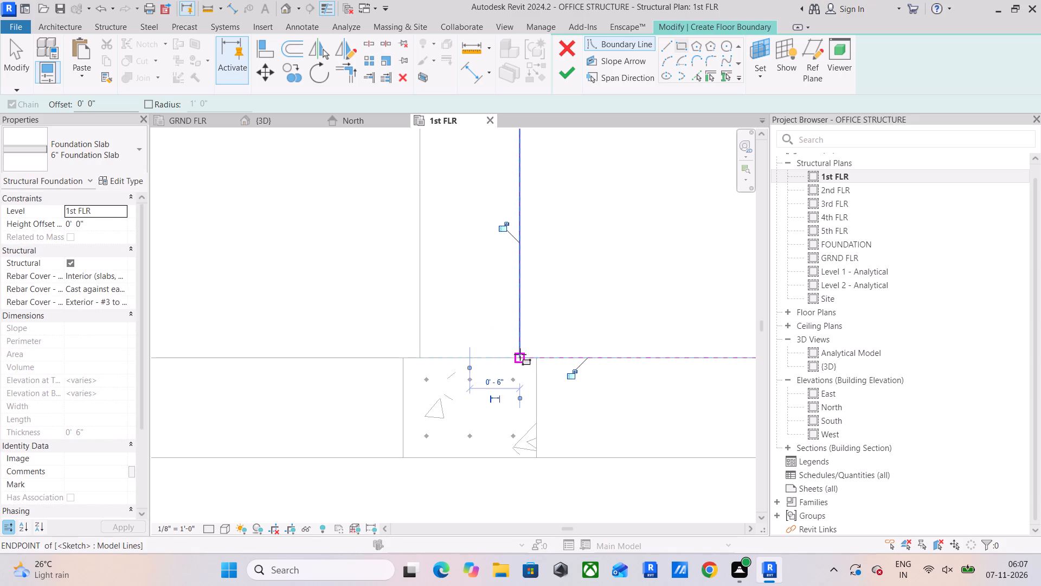
# Sketch a rectangular boundary in the lower middle bay, between the small lower-left bay and the lower-right bay, and finish the 6" slab.
pyautogui.scroll(-11, 529, 277)
pyautogui.moveTo(517, 279); pyautogui.dragTo(537, 356, button='middle')
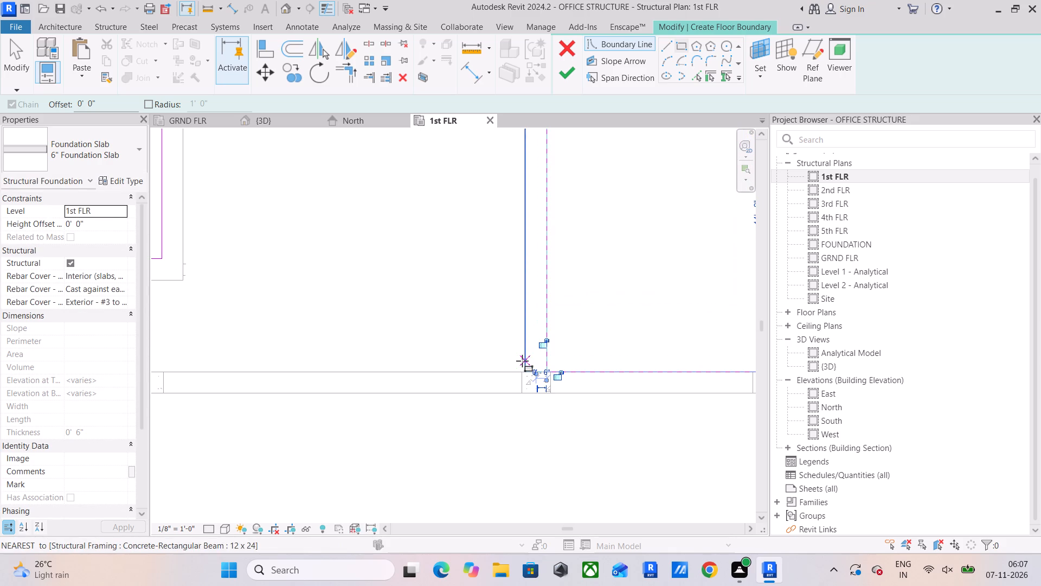
pyautogui.scroll(12, 524, 367)
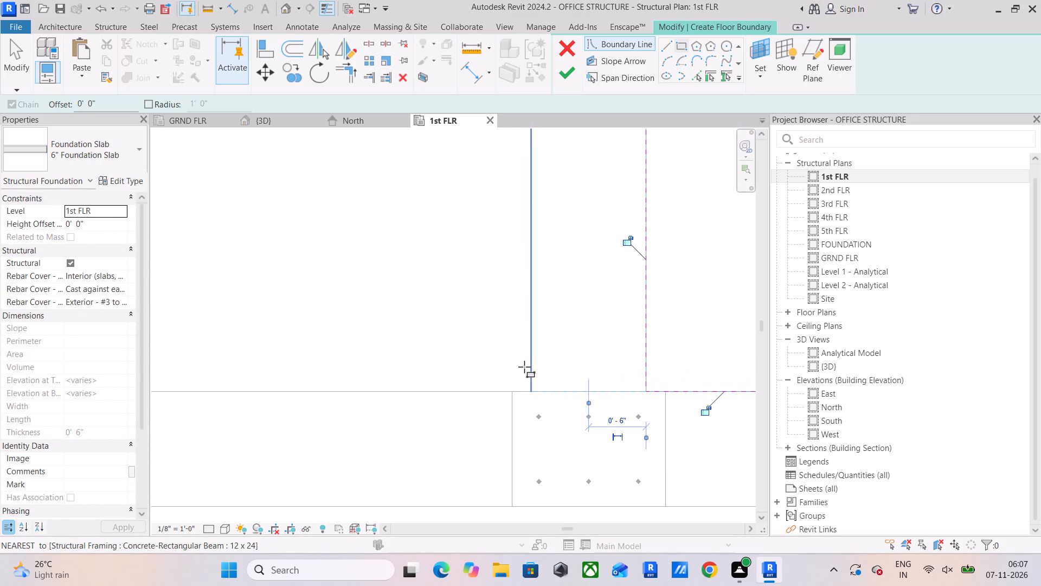
pyautogui.click(529, 391)
pyautogui.scroll(-10, 491, 342)
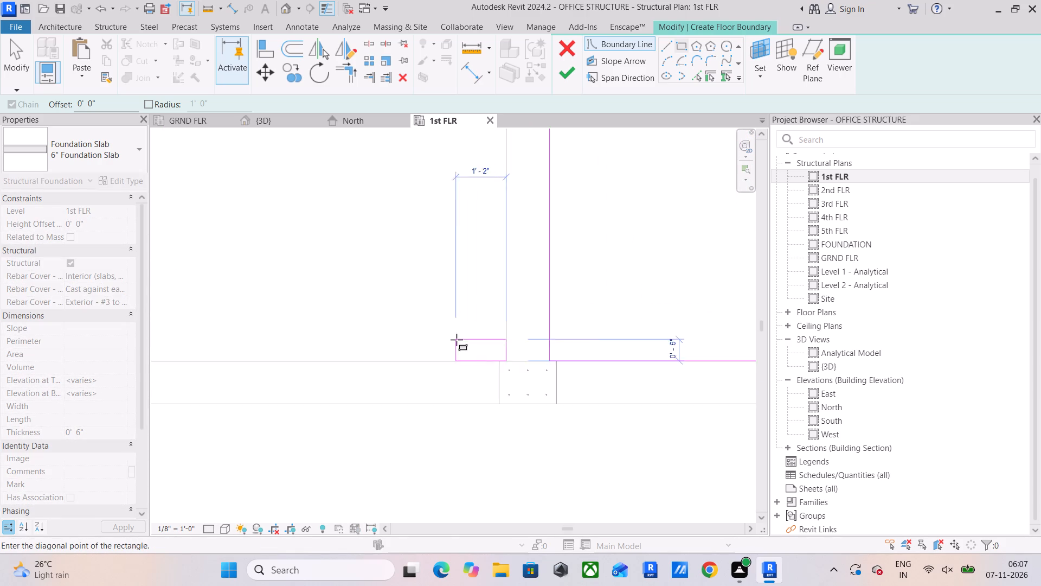
pyautogui.scroll(-3, 457, 340)
pyautogui.moveTo(470, 337); pyautogui.dragTo(822, 479, button='middle')
pyautogui.scroll(6, 554, 207)
pyautogui.scroll(5, 476, 236)
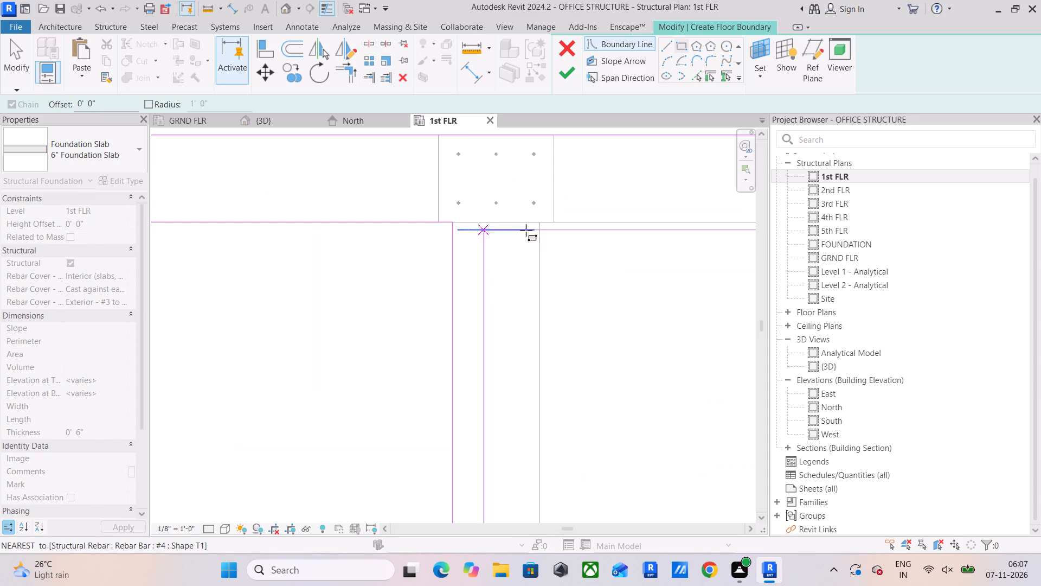
pyautogui.scroll(5, 531, 227)
pyautogui.click(540, 219)
pyautogui.scroll(-13, 540, 219)
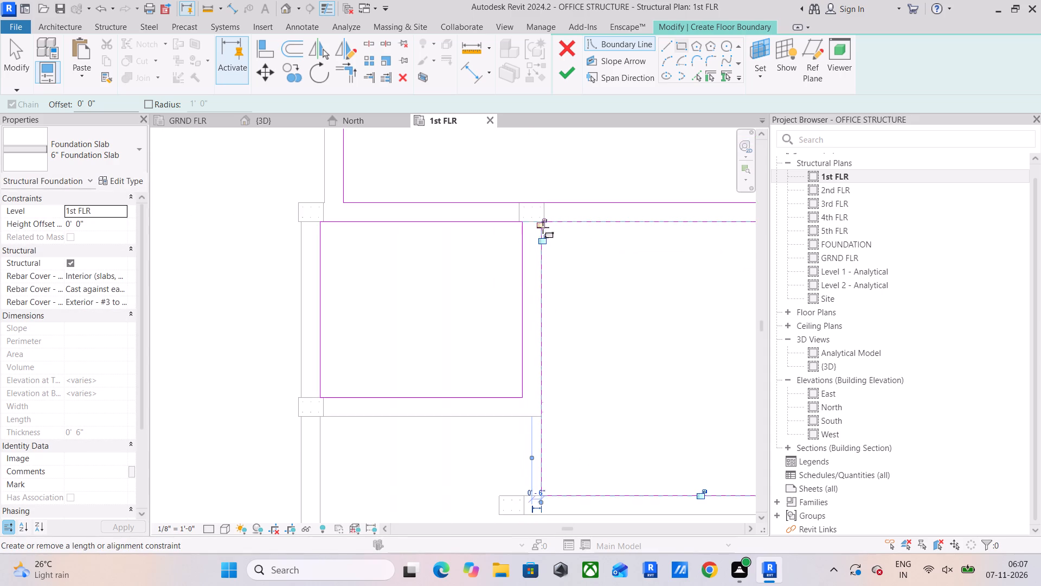
pyautogui.scroll(-4, 543, 227)
pyautogui.moveTo(543, 227); pyautogui.dragTo(606, 114, button='middle')
pyautogui.scroll(8, 614, 330)
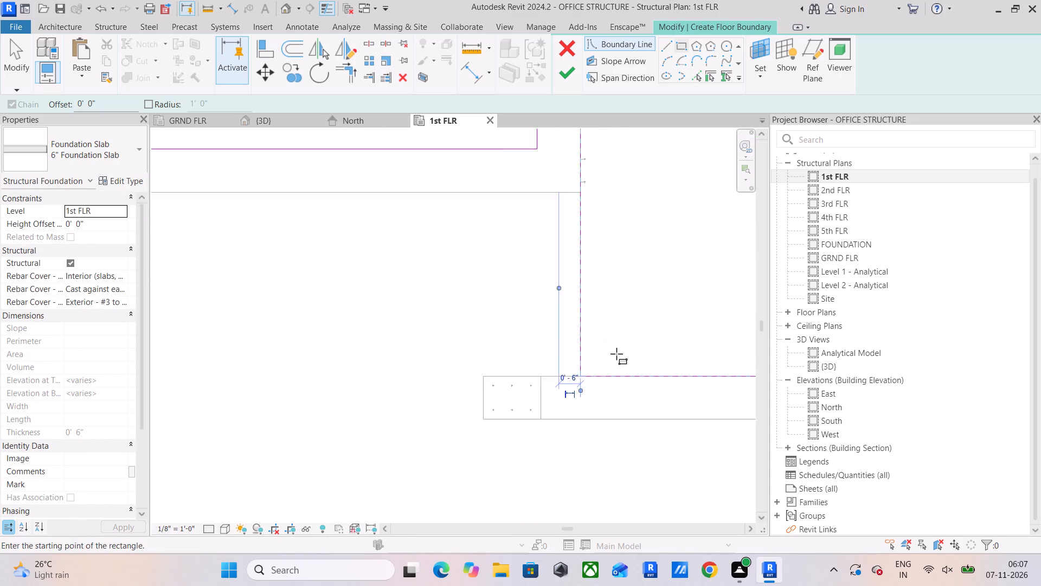
pyautogui.scroll(2, 616, 354)
pyautogui.click(558, 81)
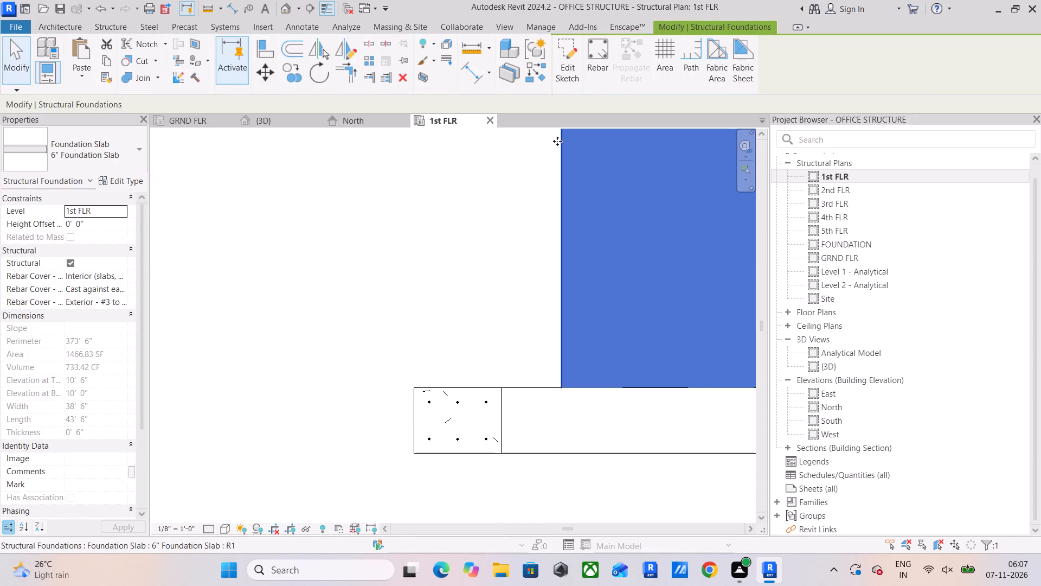
# Create another 6" Foundation Slab with an 11'-10" by 4'-3" rectangular boundary directly below the small lower-left bay's bottom beam.
pyautogui.click(525, 65)
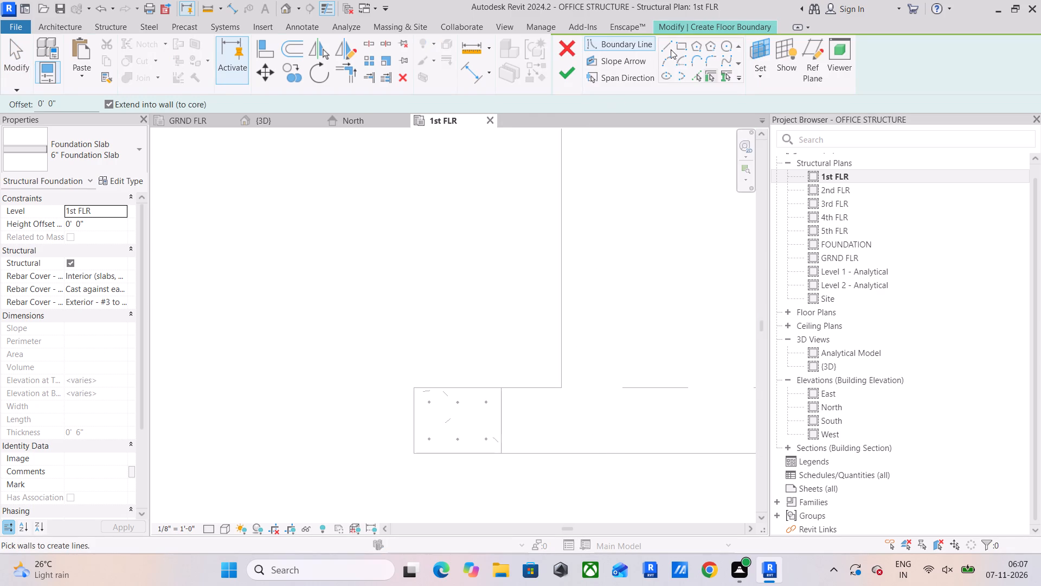
pyautogui.click(674, 49)
pyautogui.click(684, 47)
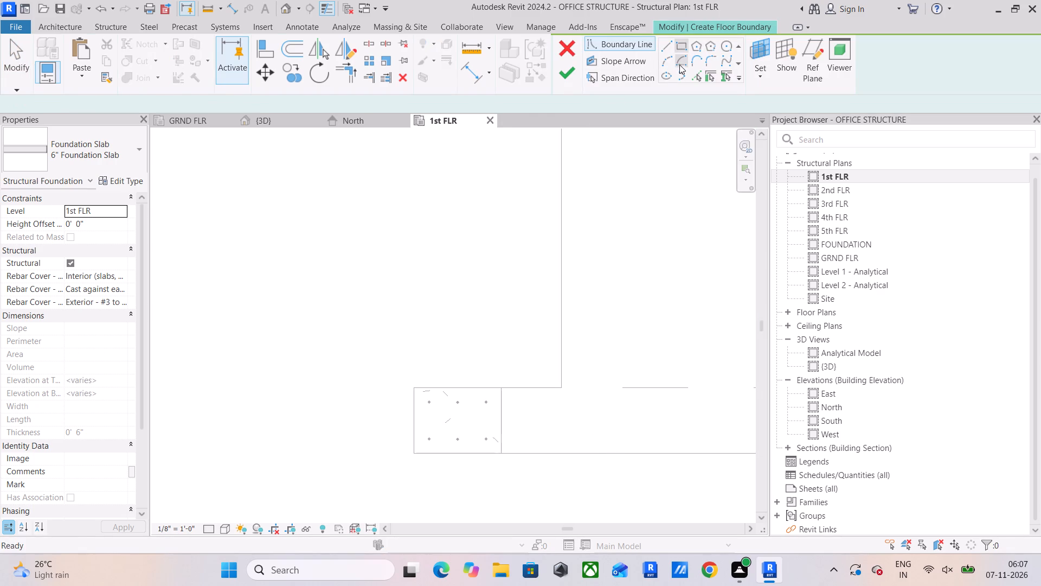
pyautogui.click(561, 385)
pyautogui.scroll(-9, 471, 339)
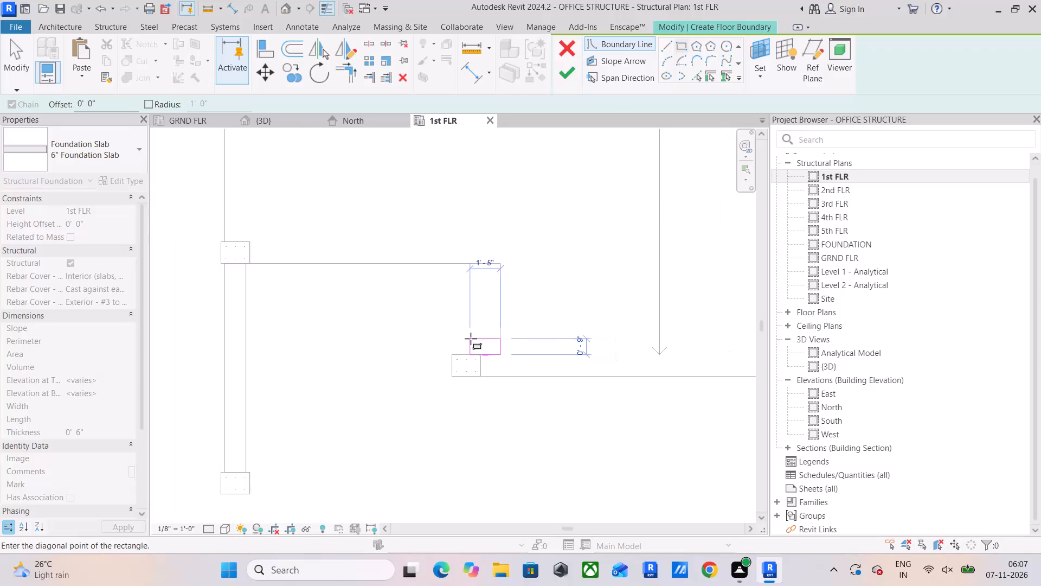
pyautogui.moveTo(471, 339); pyautogui.dragTo(637, 334, button='middle')
pyautogui.scroll(4, 473, 306)
pyautogui.scroll(4, 454, 266)
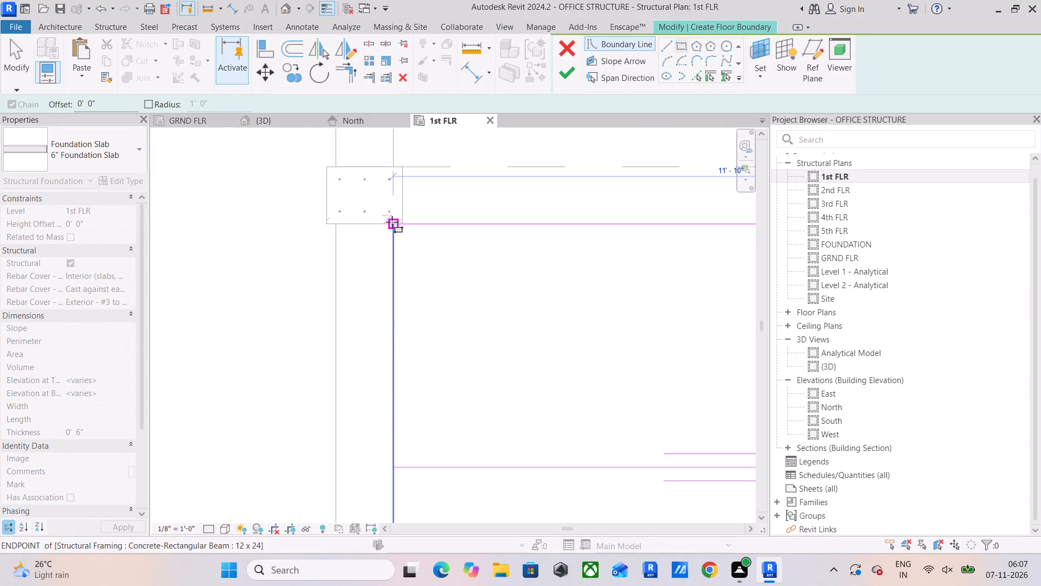
pyautogui.click(392, 222)
pyautogui.scroll(-5, 470, 324)
pyautogui.moveTo(481, 329); pyautogui.dragTo(470, 218, button='middle')
pyautogui.moveTo(513, 284); pyautogui.dragTo(400, 265, button='middle')
pyautogui.click(573, 69)
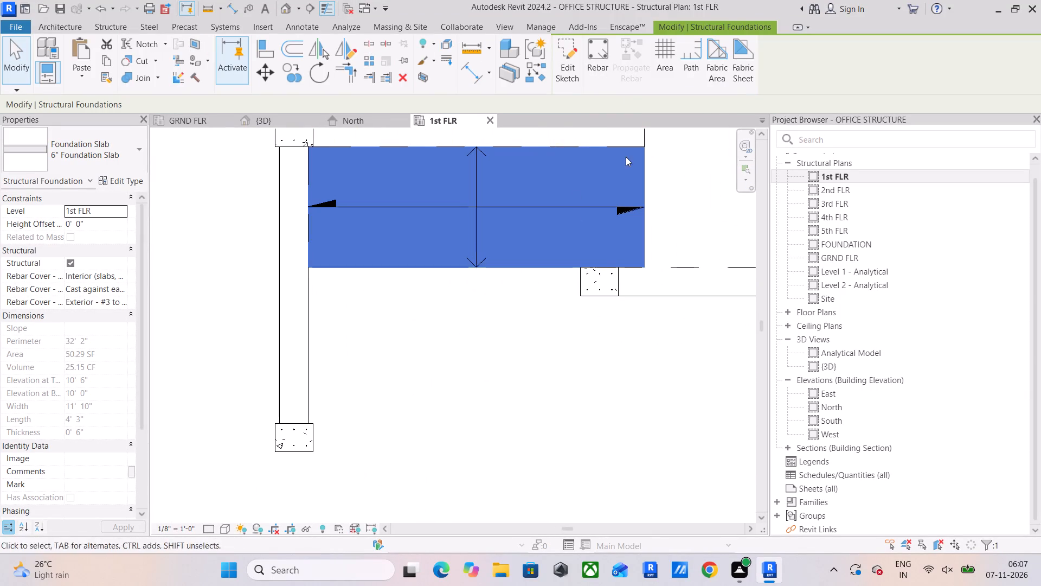
# Create a 6" Foundation Slab below the 11'-10" by 4'-3" slab with a rectangular boundary about 9'-7" by 5'-5 3/4", snapped between the two column corners.
pyautogui.click(531, 69)
pyautogui.scroll(3, 590, 263)
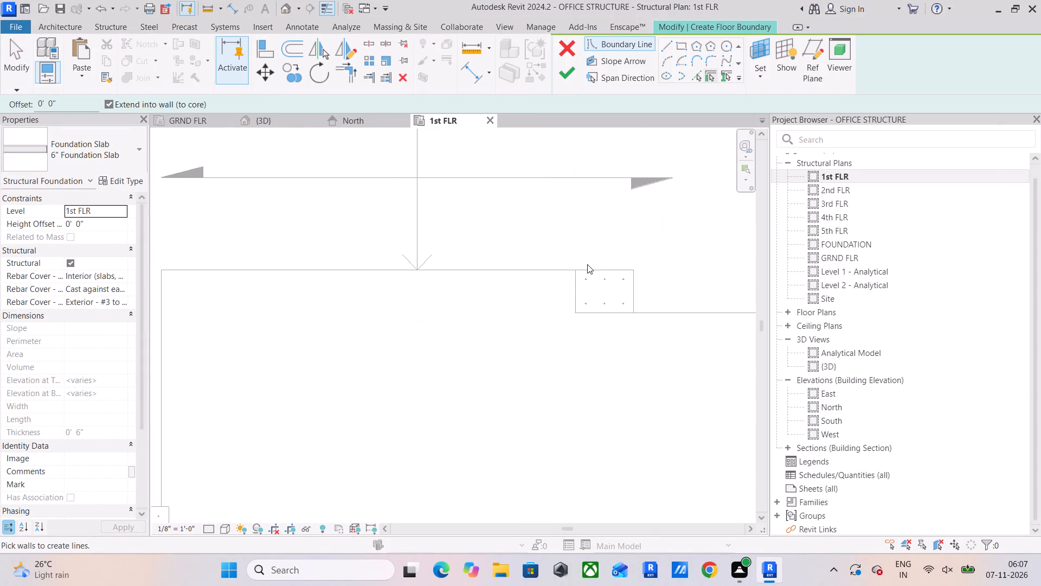
pyautogui.click(678, 47)
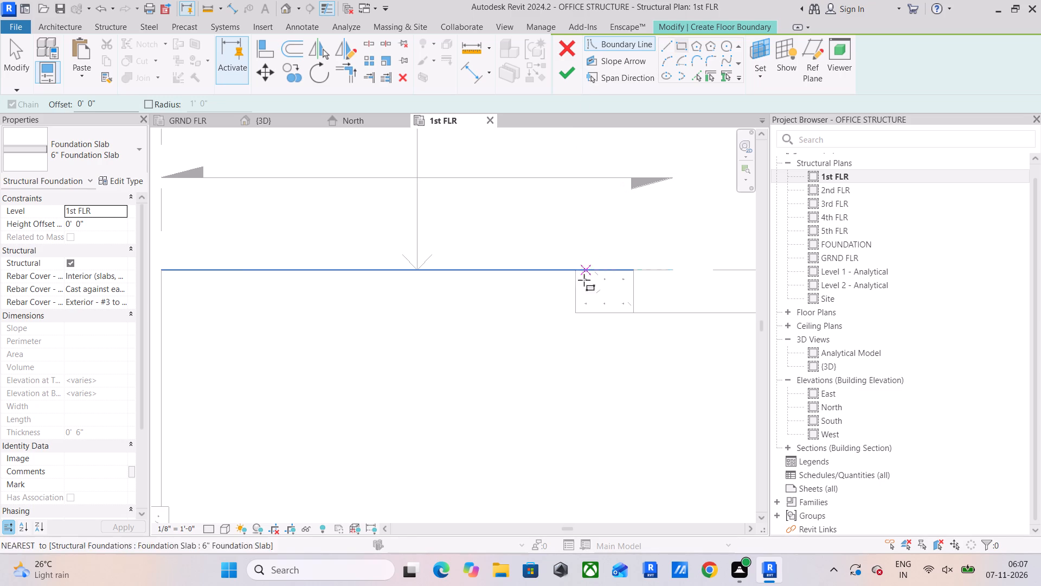
pyautogui.click(573, 271)
pyautogui.scroll(-4, 538, 347)
pyautogui.moveTo(538, 345); pyautogui.dragTo(648, 225, button='middle')
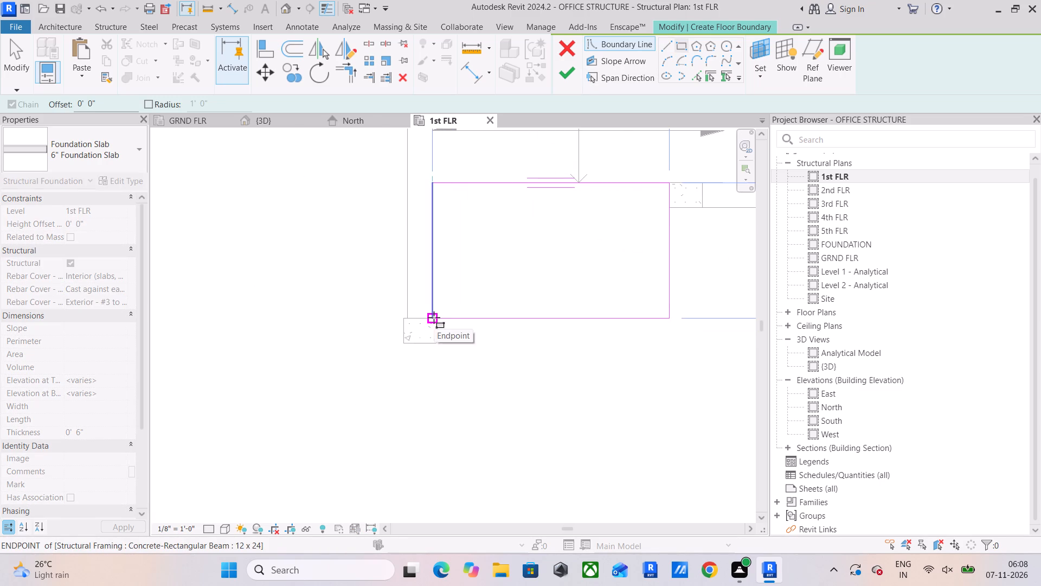
pyautogui.scroll(10, 434, 317)
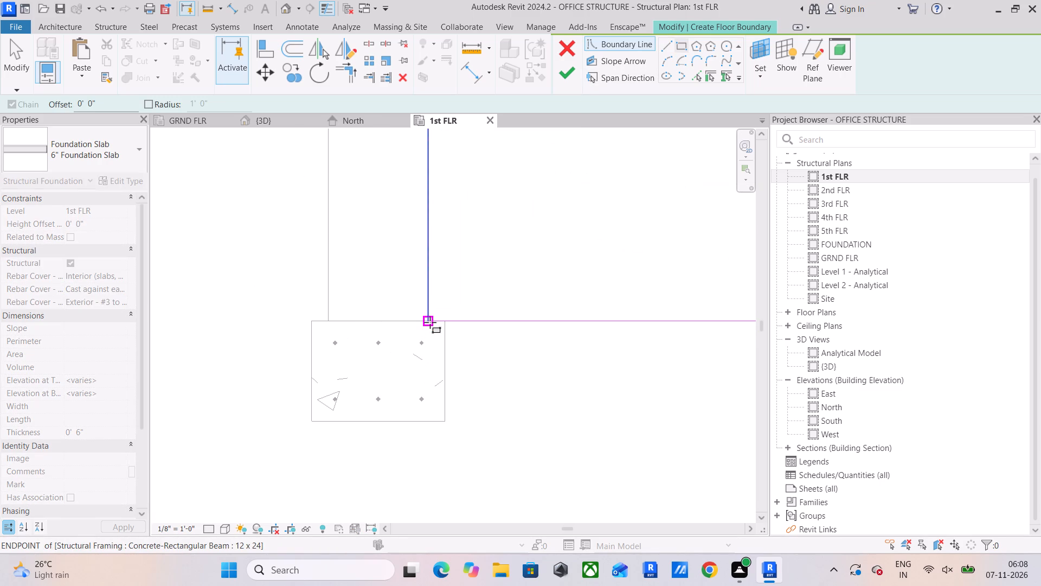
pyautogui.click(430, 322)
pyautogui.scroll(-11, 497, 310)
pyautogui.moveTo(559, 318); pyautogui.dragTo(494, 360, button='middle')
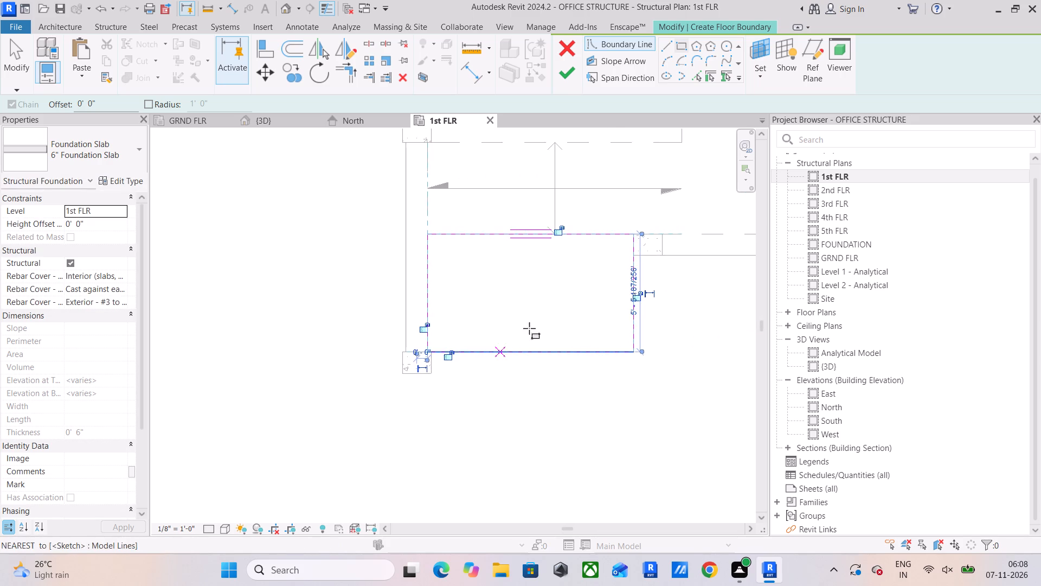
pyautogui.scroll(-4, 555, 311)
pyautogui.moveTo(567, 310); pyautogui.dragTo(538, 336, button='middle')
pyautogui.scroll(5, 605, 298)
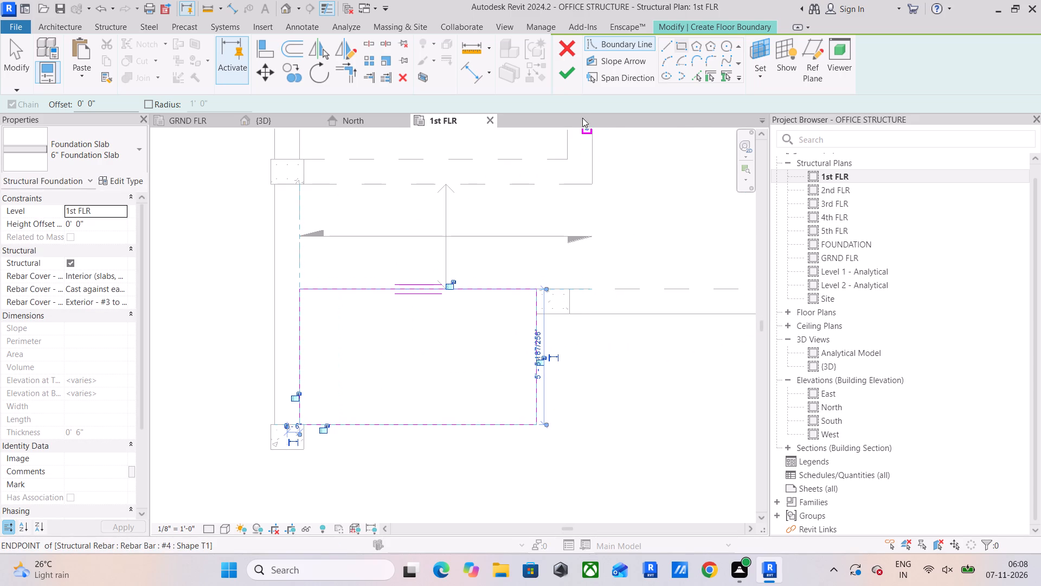
pyautogui.click(569, 69)
pyautogui.scroll(-4, 586, 333)
pyautogui.moveTo(590, 333); pyautogui.dragTo(516, 337, button='middle')
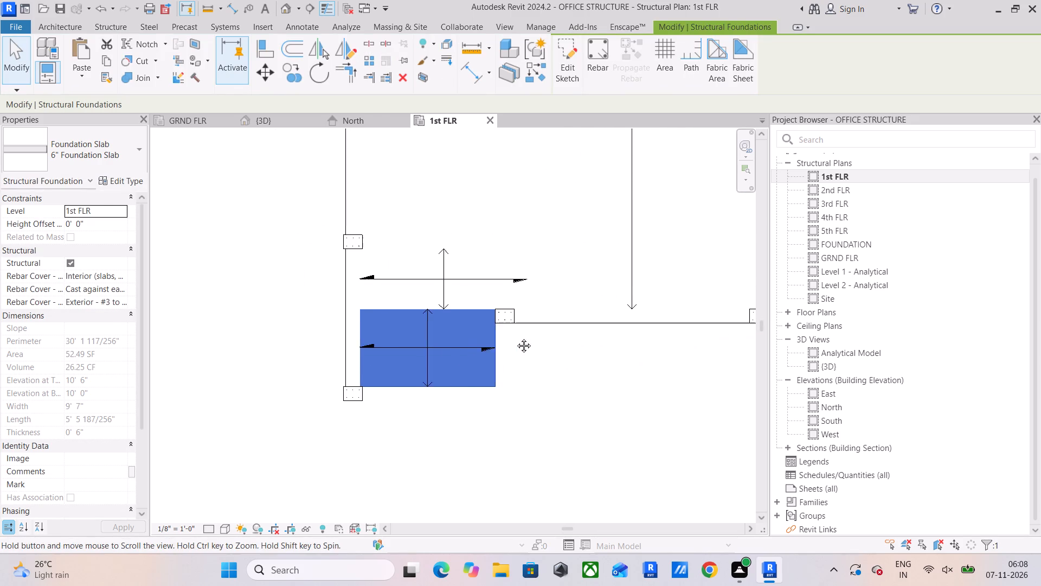
pyautogui.moveTo(516, 337); pyautogui.dragTo(510, 341, button='middle')
pyautogui.click(521, 385)
# Examine the new lower-left slab in the 1st floor plan and in the 3D view, checking its edge against the ground floor slab and columns.
pyautogui.scroll(-3, 554, 364)
pyautogui.moveTo(562, 360); pyautogui.dragTo(548, 393, button='middle')
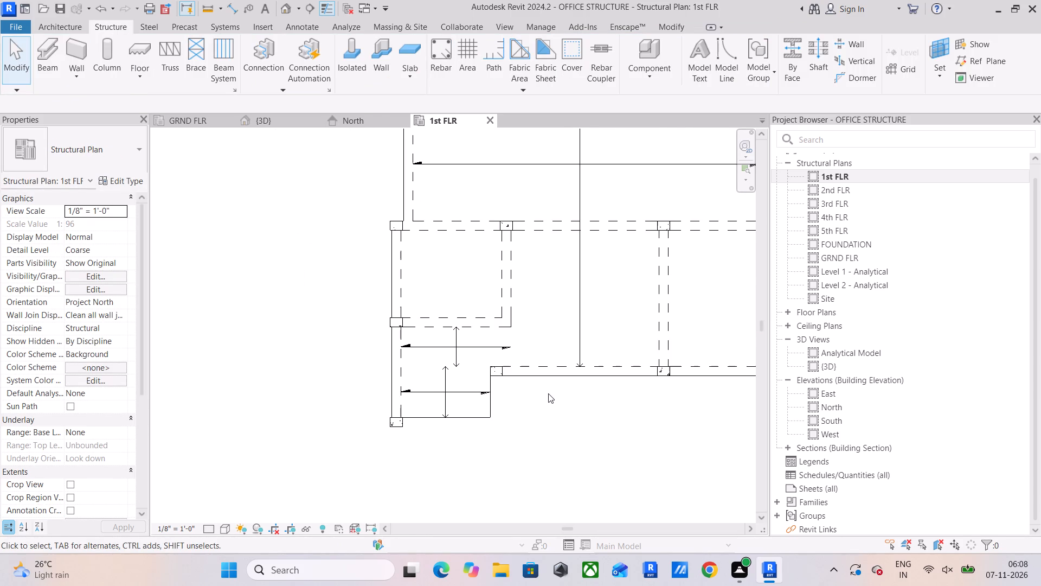
pyautogui.scroll(-3, 549, 391)
pyautogui.moveTo(556, 387); pyautogui.dragTo(523, 438, button='middle')
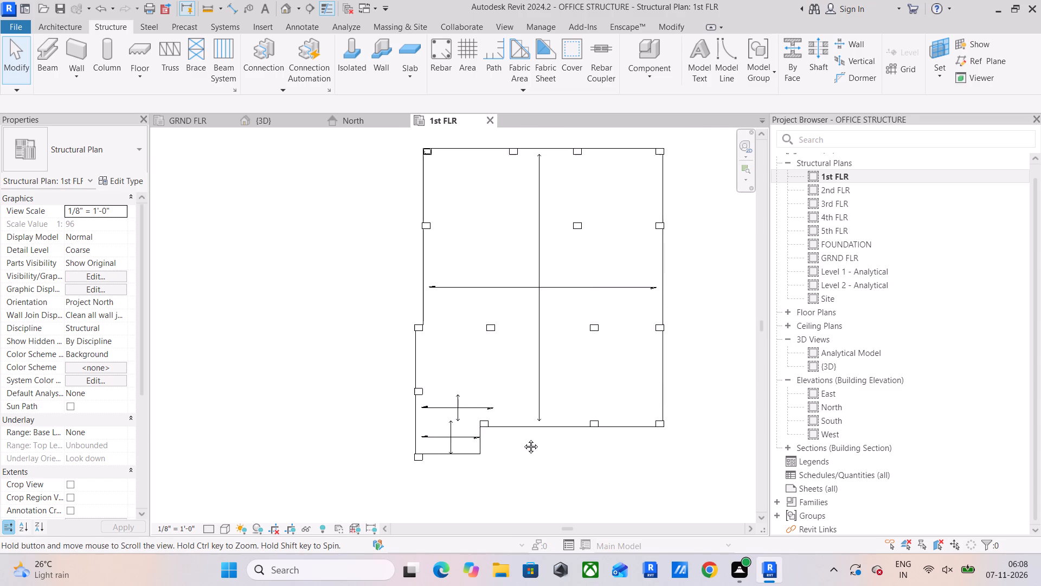
pyautogui.moveTo(523, 438); pyautogui.dragTo(522, 439, button='middle')
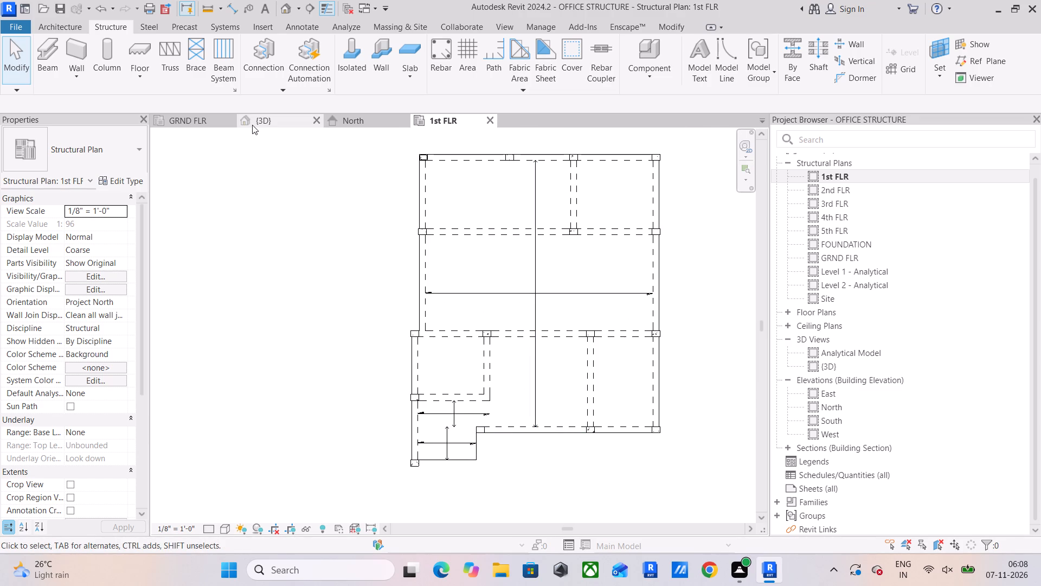
pyautogui.click(252, 125)
pyautogui.scroll(-9, 506, 270)
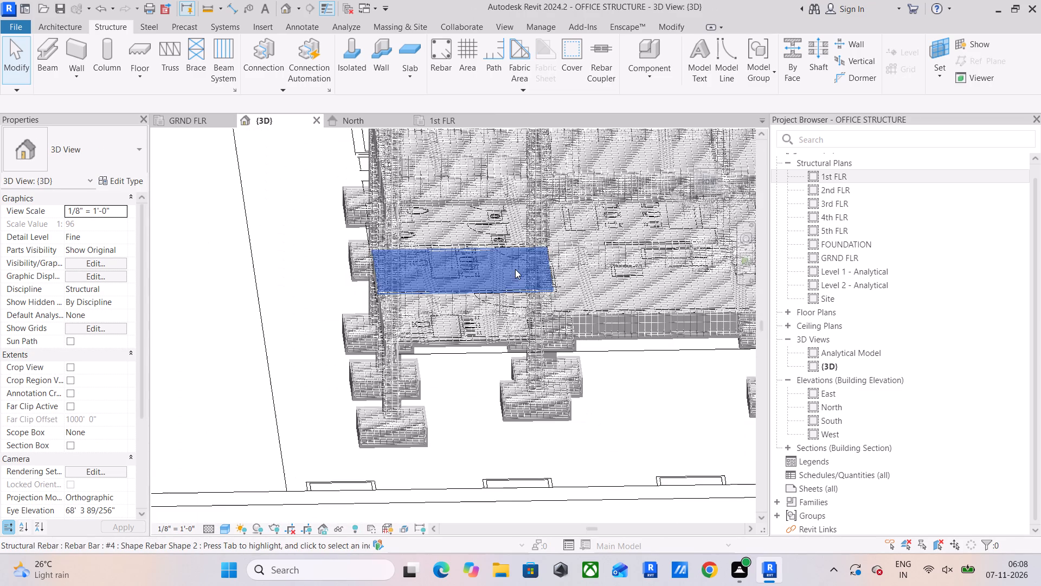
pyautogui.keyDown('shift'); pyautogui.moveTo(532, 308); pyautogui.dragTo(583, 240, button='middle'); pyautogui.keyUp('shift')
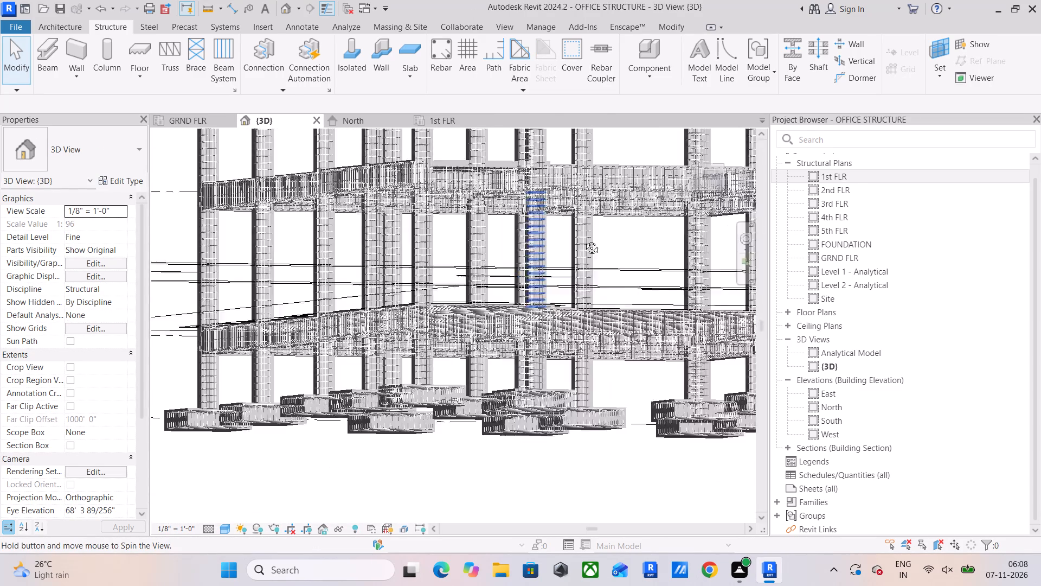
pyautogui.keyDown('shift'); pyautogui.moveTo(583, 240); pyautogui.dragTo(682, 319, button='middle'); pyautogui.keyUp('shift')
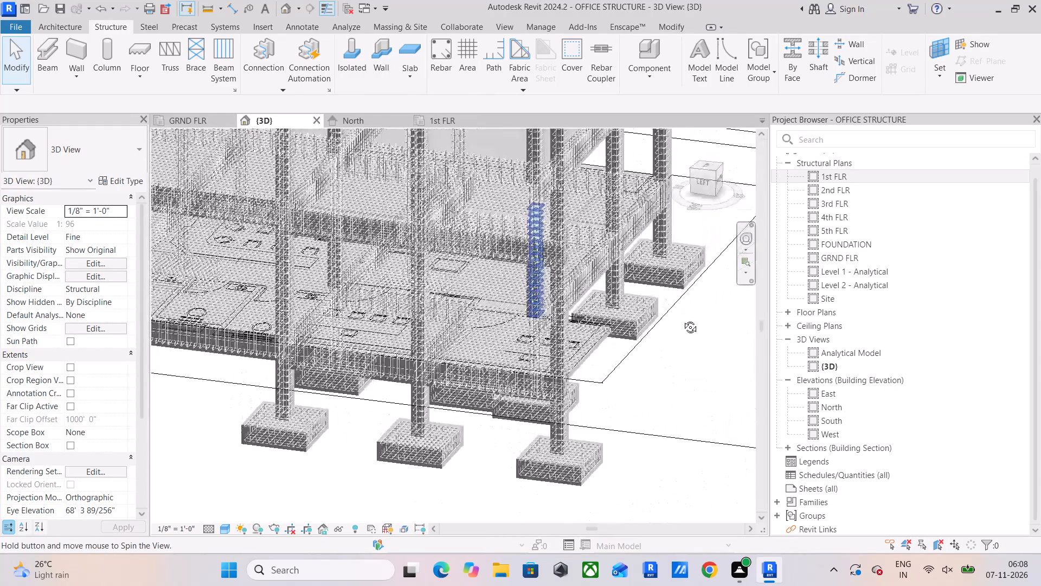
pyautogui.keyDown('shift'); pyautogui.moveTo(682, 319); pyautogui.dragTo(375, 411, button='middle'); pyautogui.keyUp('shift')
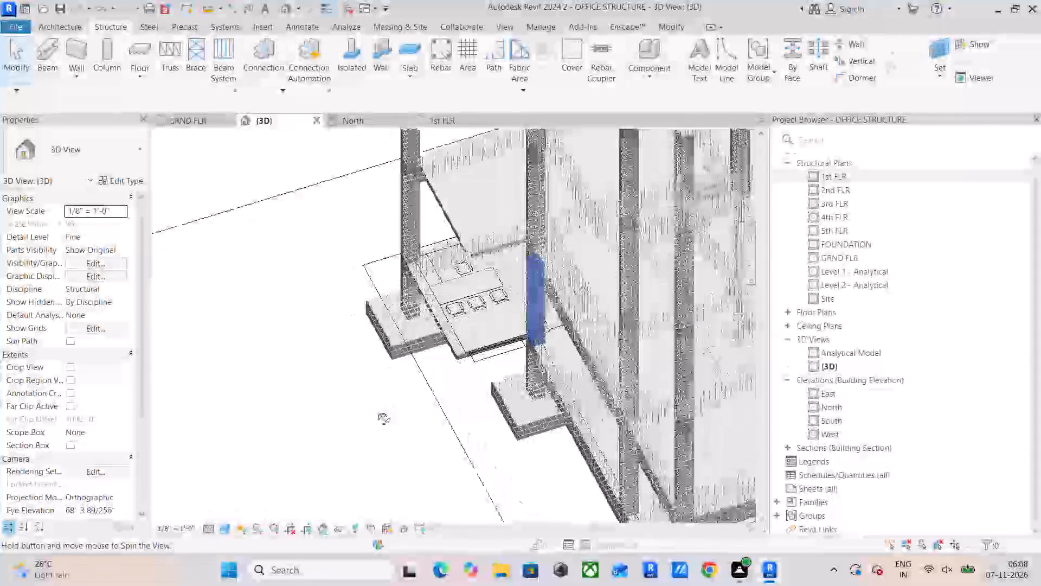
pyautogui.keyDown('shift'); pyautogui.moveTo(375, 411); pyautogui.dragTo(326, 489, button='middle'); pyautogui.keyUp('shift')
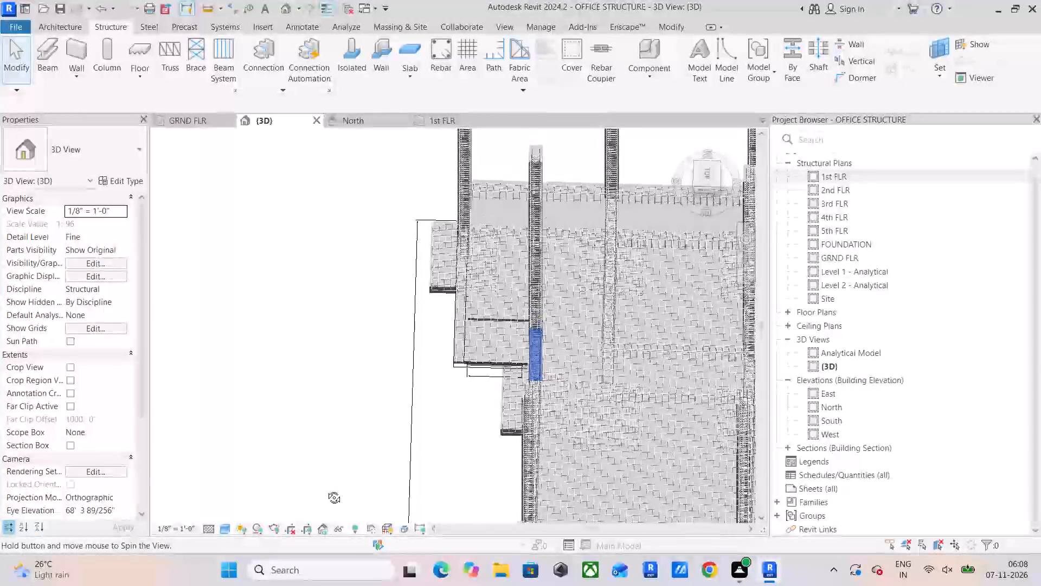
pyautogui.keyDown('shift'); pyautogui.moveTo(326, 489); pyautogui.dragTo(326, 491, button='middle'); pyautogui.keyUp('shift')
pyautogui.click(703, 180)
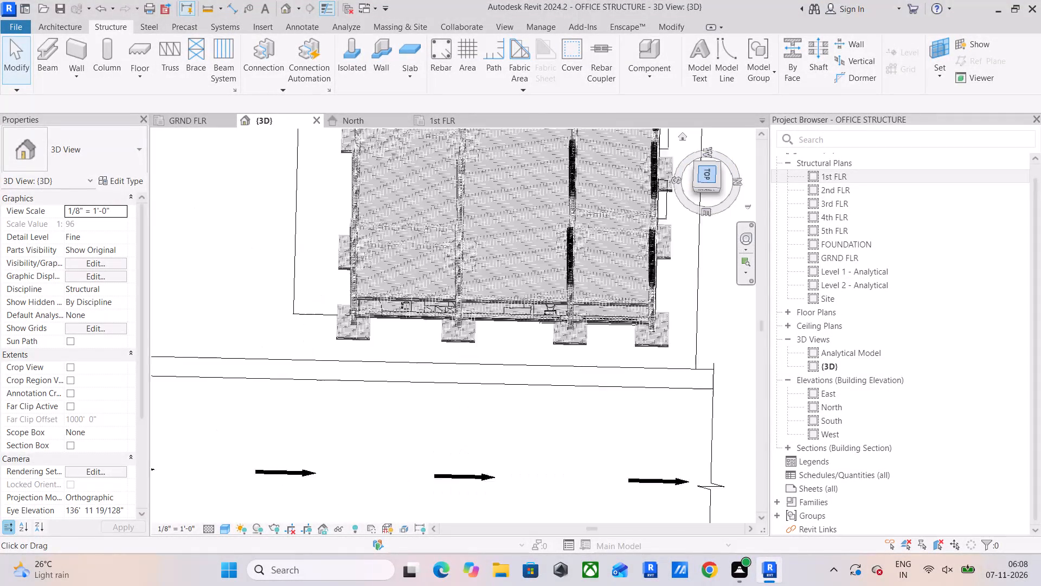
pyautogui.scroll(6, 450, 256)
pyautogui.scroll(8, 462, 343)
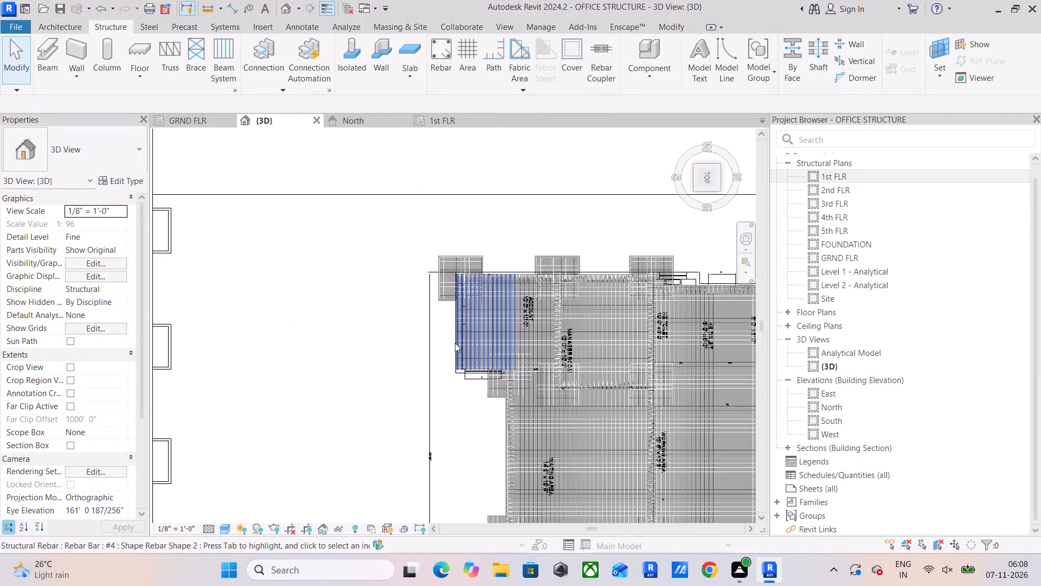
pyautogui.scroll(9, 455, 343)
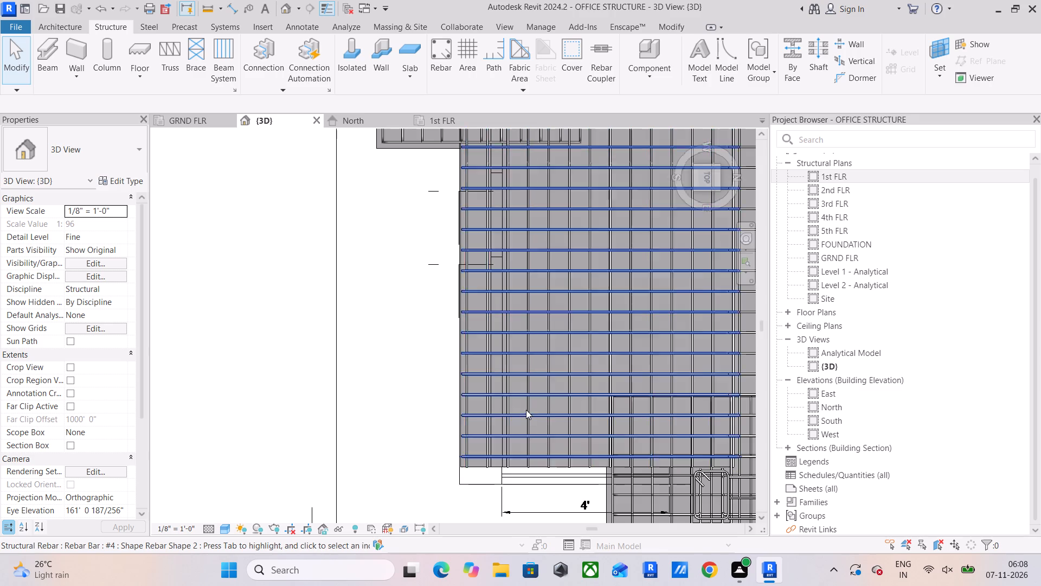
pyautogui.scroll(-4, 532, 401)
pyautogui.keyDown('shift'); pyautogui.moveTo(535, 393); pyautogui.dragTo(569, 299, button='middle'); pyautogui.keyUp('shift')
pyautogui.moveTo(542, 317); pyautogui.dragTo(581, 56, button='middle')
pyautogui.scroll(6, 366, 264)
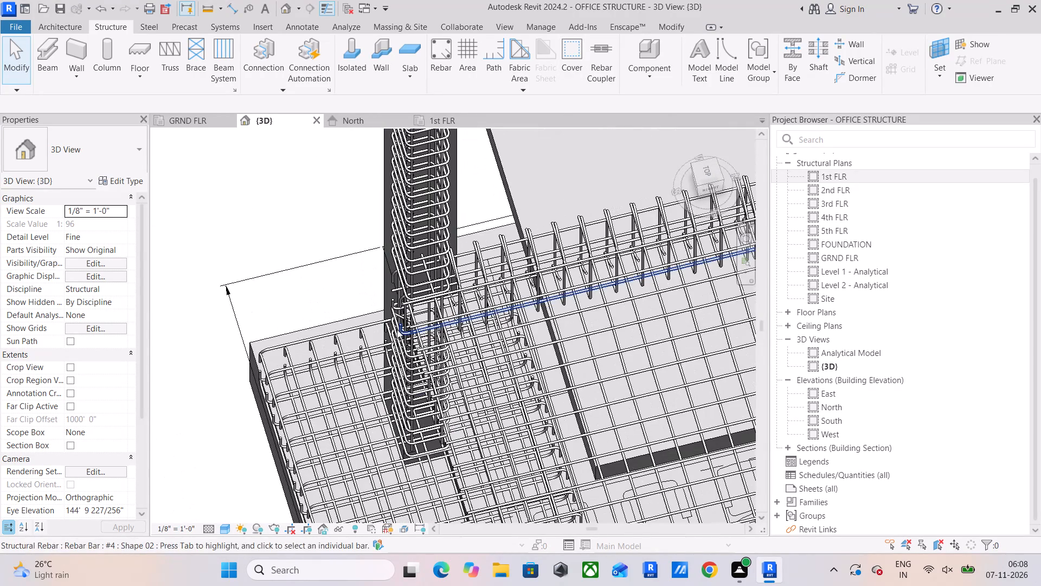
pyautogui.scroll(-5, 460, 304)
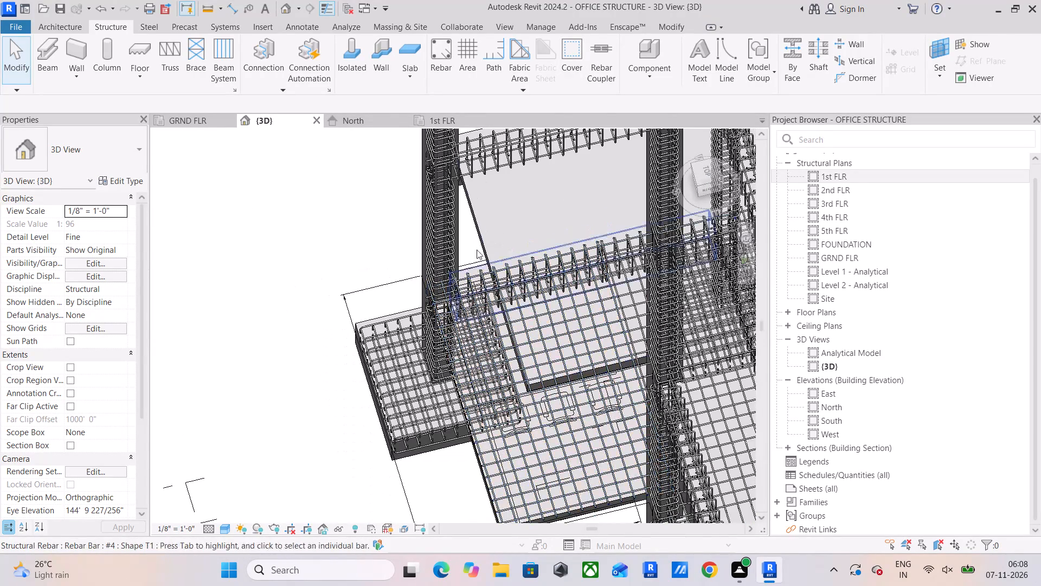
# Edit the new slab's boundary, moving its bottom edge down to the lower-left column's outer face for a 6'-5 3/4" length, and finish the sketch.
pyautogui.click(477, 229)
pyautogui.scroll(-3, 497, 267)
pyautogui.moveTo(497, 268); pyautogui.dragTo(552, 275, button='middle')
pyautogui.keyDown('shift'); pyautogui.moveTo(578, 285); pyautogui.dragTo(725, 349, button='middle'); pyautogui.keyUp('shift')
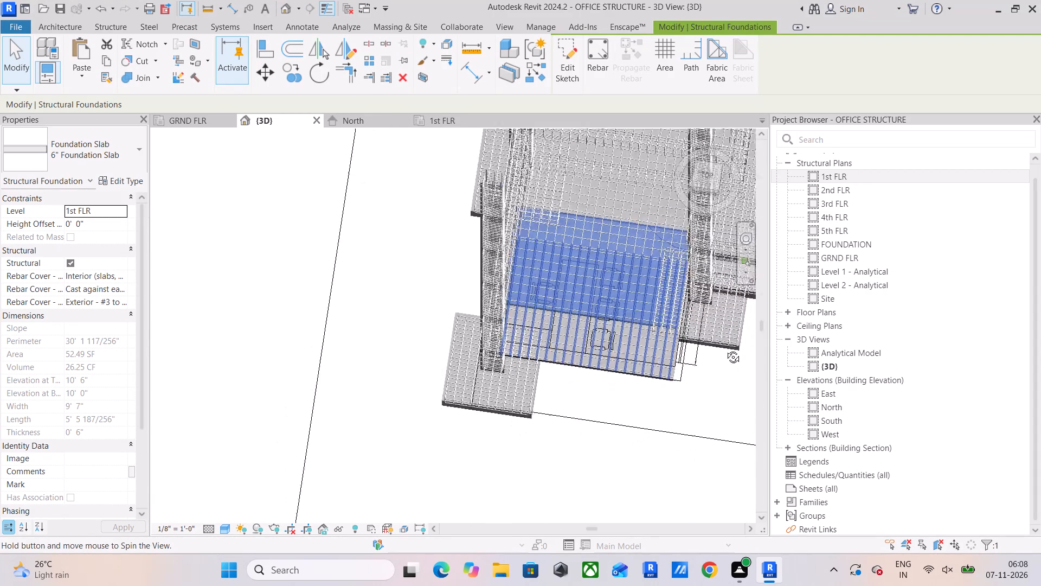
pyautogui.keyDown('shift'); pyautogui.moveTo(725, 349); pyautogui.dragTo(732, 343, button='middle'); pyautogui.keyUp('shift')
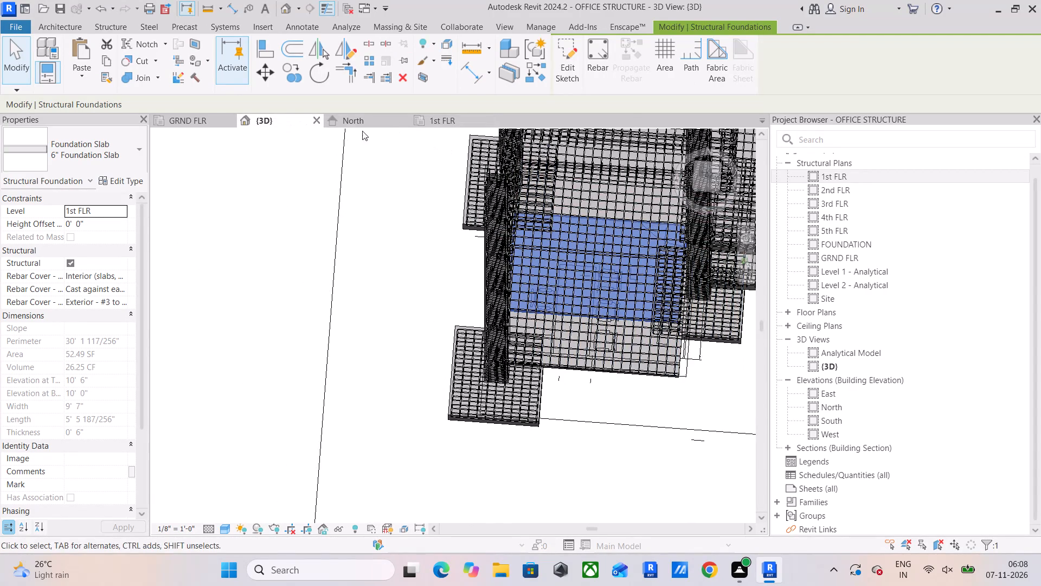
pyautogui.click(425, 120)
pyautogui.scroll(1, 411, 345)
pyautogui.moveTo(411, 345); pyautogui.dragTo(463, 201, button='middle')
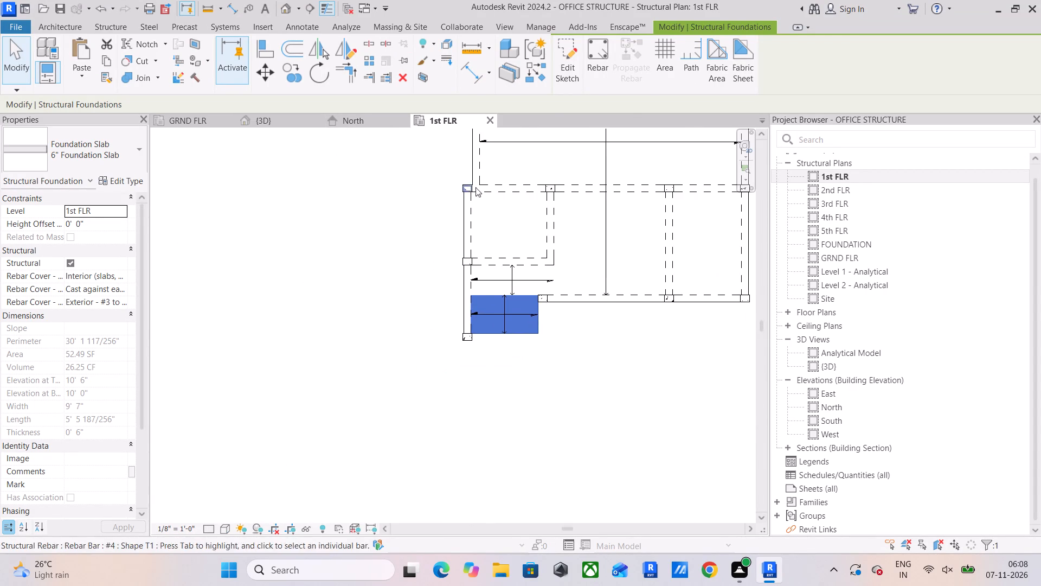
pyautogui.click(556, 46)
pyautogui.scroll(5, 494, 371)
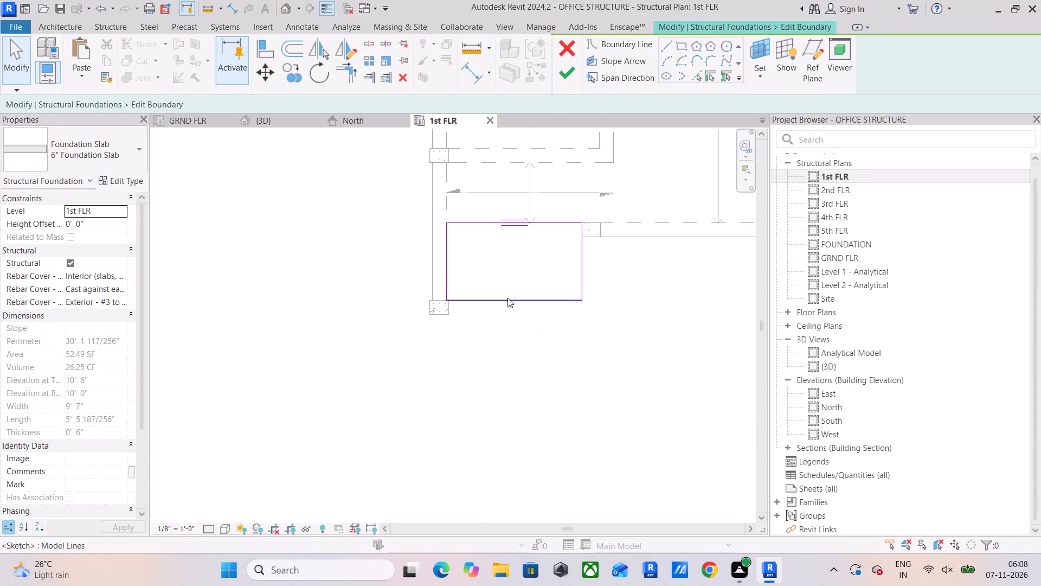
pyautogui.click(507, 298)
pyautogui.scroll(5, 497, 319)
pyautogui.moveTo(503, 279); pyautogui.dragTo(500, 297)
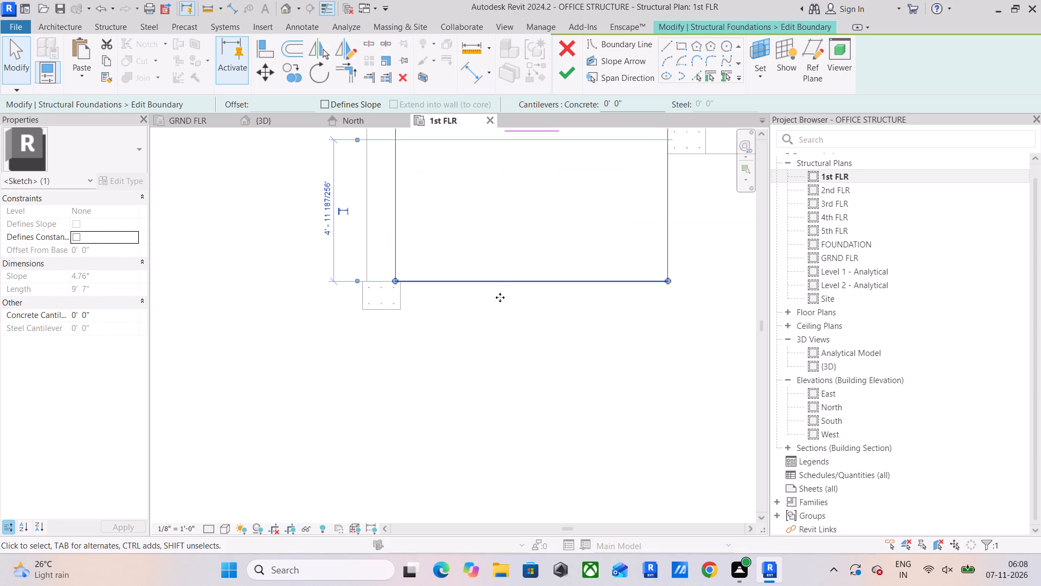
pyautogui.moveTo(500, 297); pyautogui.dragTo(497, 311)
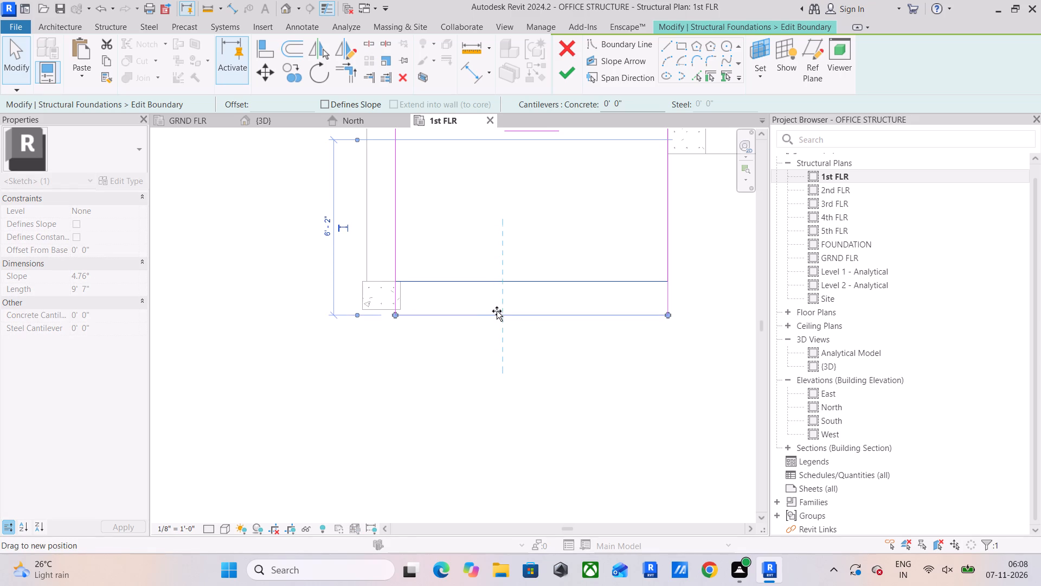
pyautogui.moveTo(497, 311); pyautogui.dragTo(497, 308)
pyautogui.scroll(13, 412, 307)
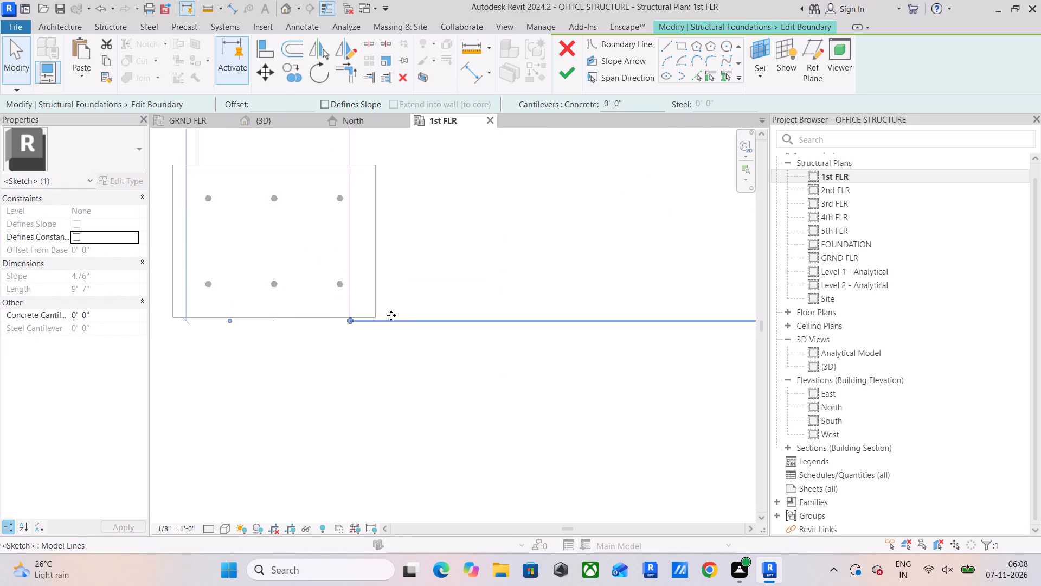
pyautogui.scroll(2, 391, 315)
pyautogui.moveTo(435, 327); pyautogui.dragTo(438, 311)
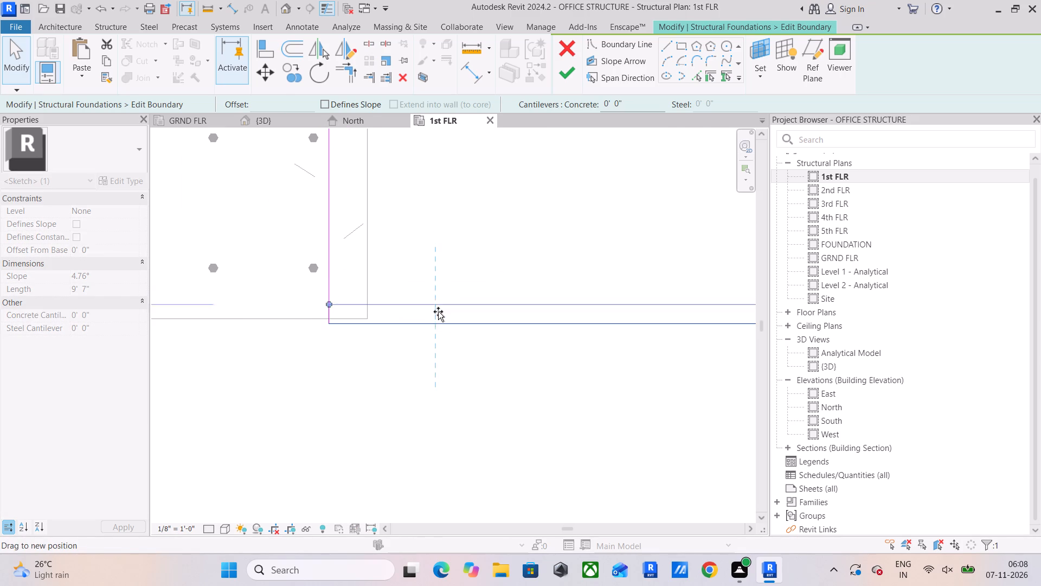
pyautogui.moveTo(438, 311); pyautogui.dragTo(439, 321)
pyautogui.scroll(-13, 499, 214)
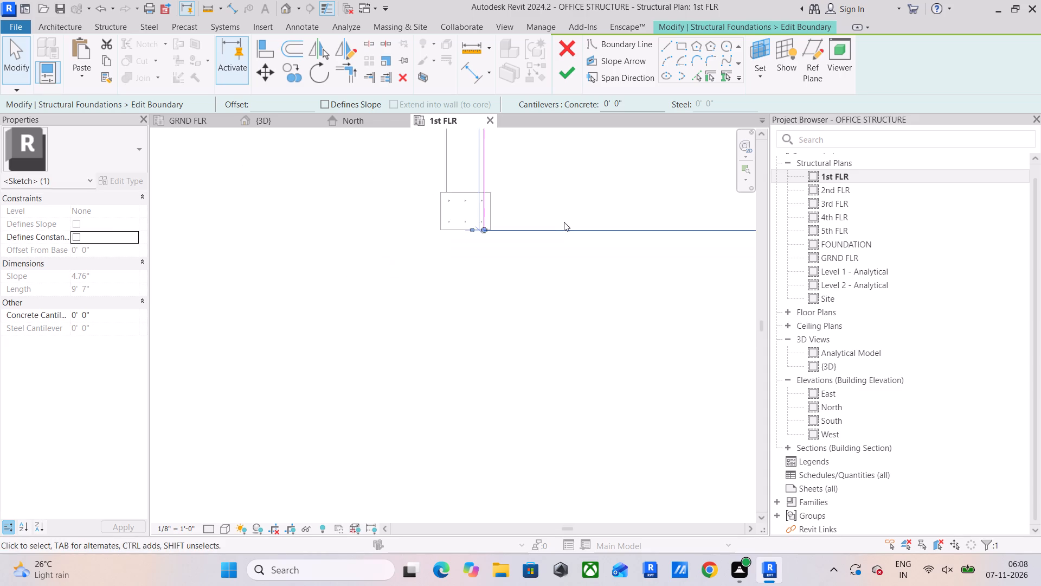
pyautogui.moveTo(561, 224); pyautogui.dragTo(420, 347, button='middle')
pyautogui.click(569, 61)
# Check the extended slab in plan and 3D, and examine the ACCOUNT room's slab layout on the GRND FLR plan for comparison.
pyautogui.scroll(-6, 563, 86)
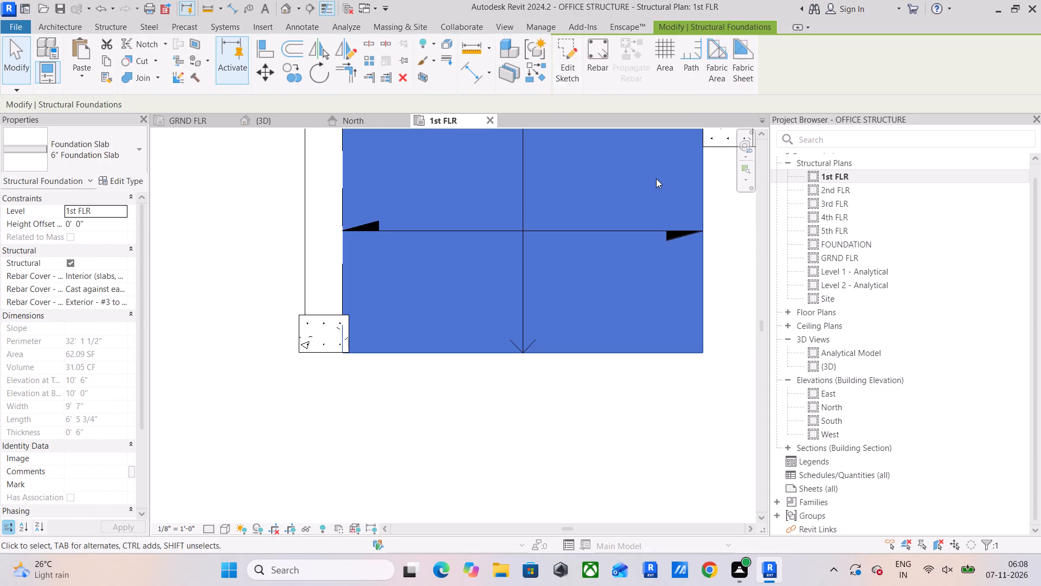
pyautogui.scroll(-5, 656, 179)
pyautogui.moveTo(579, 263); pyautogui.dragTo(498, 347, button='middle')
pyautogui.scroll(-3, 596, 292)
pyautogui.moveTo(606, 289); pyautogui.dragTo(590, 306, button='middle')
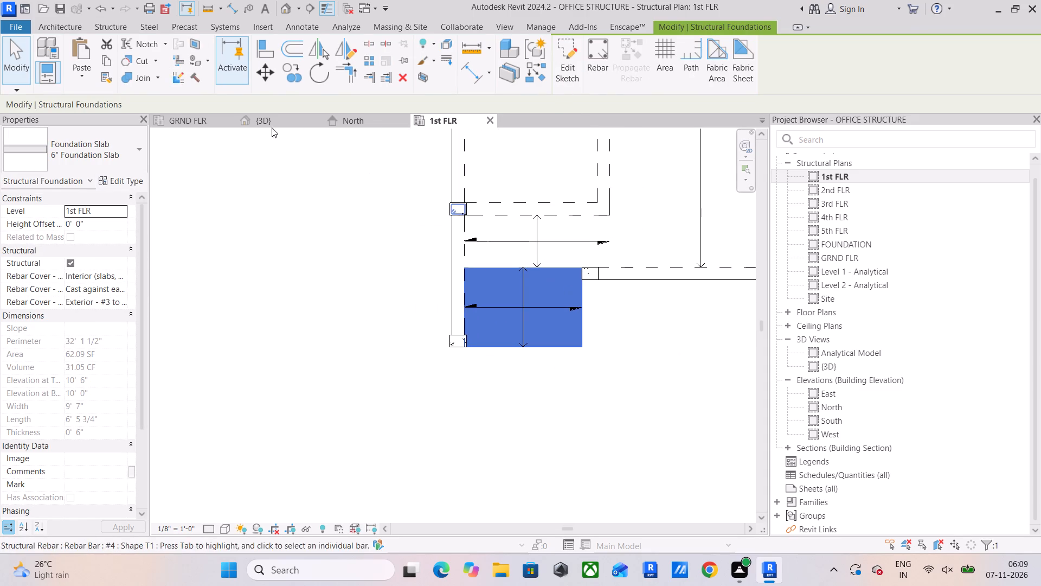
pyautogui.click(255, 119)
pyautogui.moveTo(414, 250); pyautogui.dragTo(406, 220, button='middle')
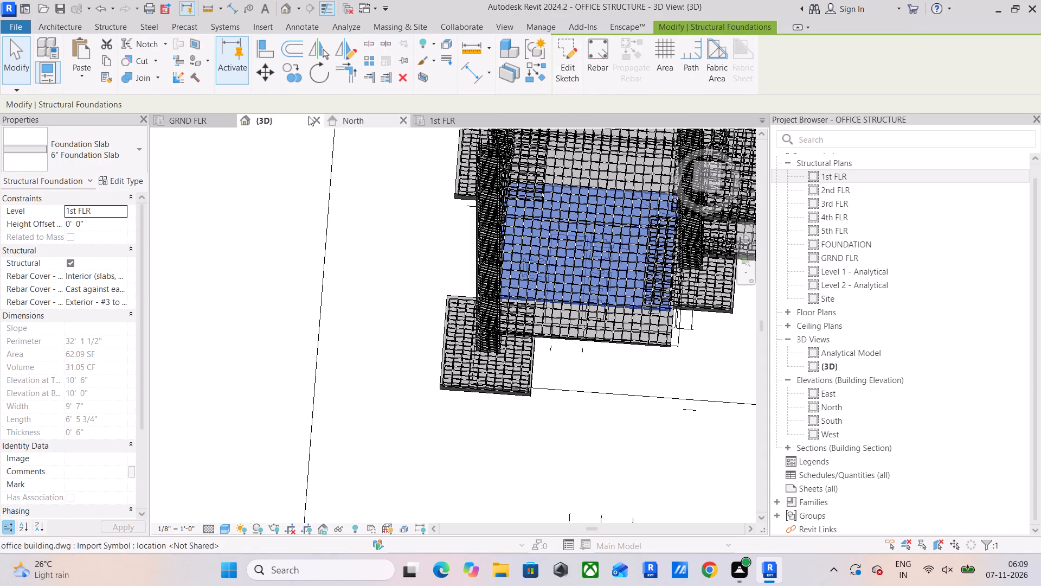
pyautogui.click(189, 120)
pyautogui.moveTo(454, 329); pyautogui.dragTo(465, 271, button='middle')
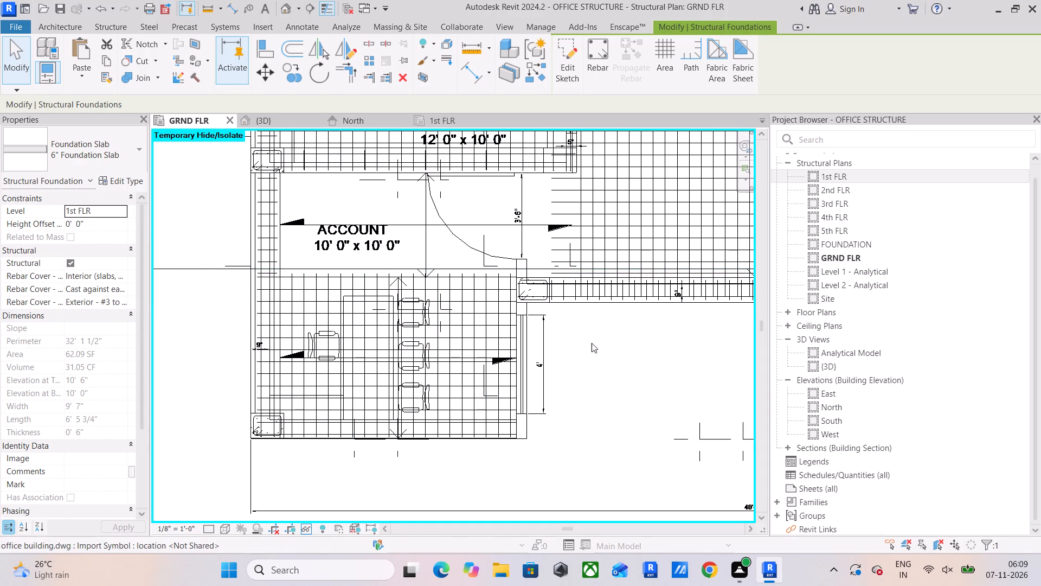
pyautogui.click(625, 362)
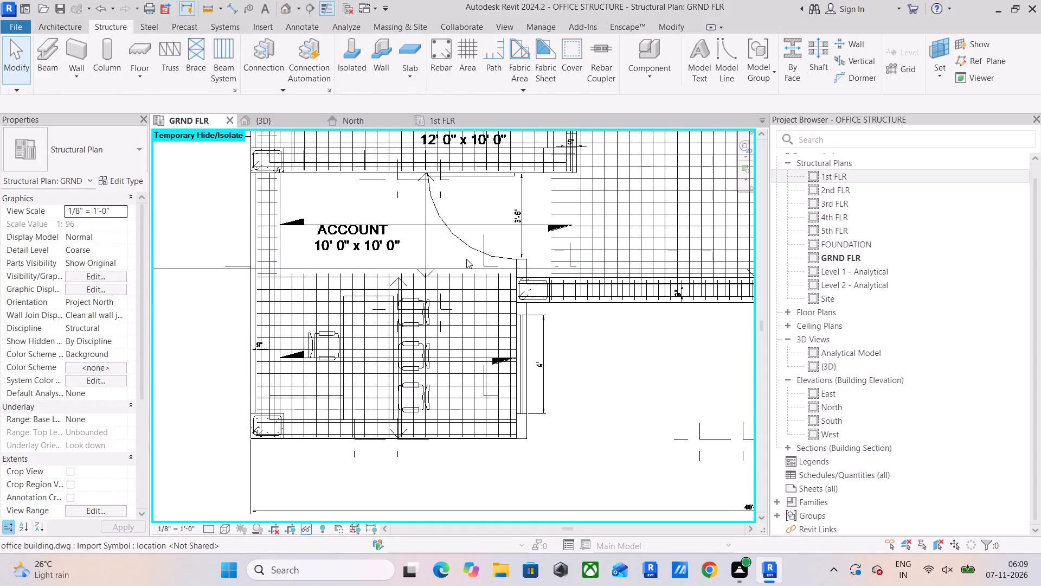
pyautogui.scroll(-4, 466, 257)
pyautogui.moveTo(468, 259); pyautogui.dragTo(440, 314, button='middle')
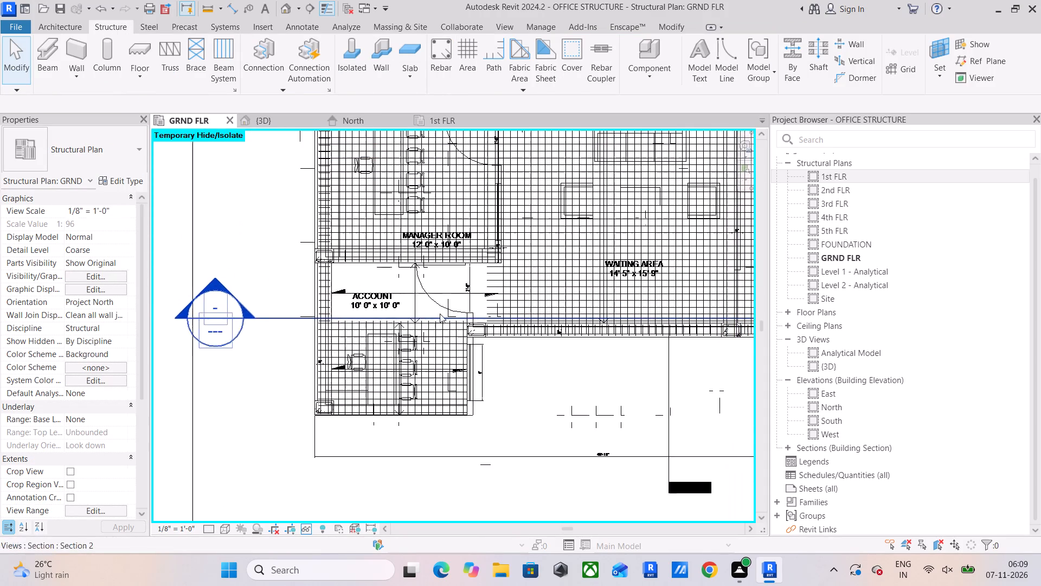
# Reset the temporary hide in the GRND FLR plan around the ACCOUNT room.
pyautogui.scroll(5, 422, 288)
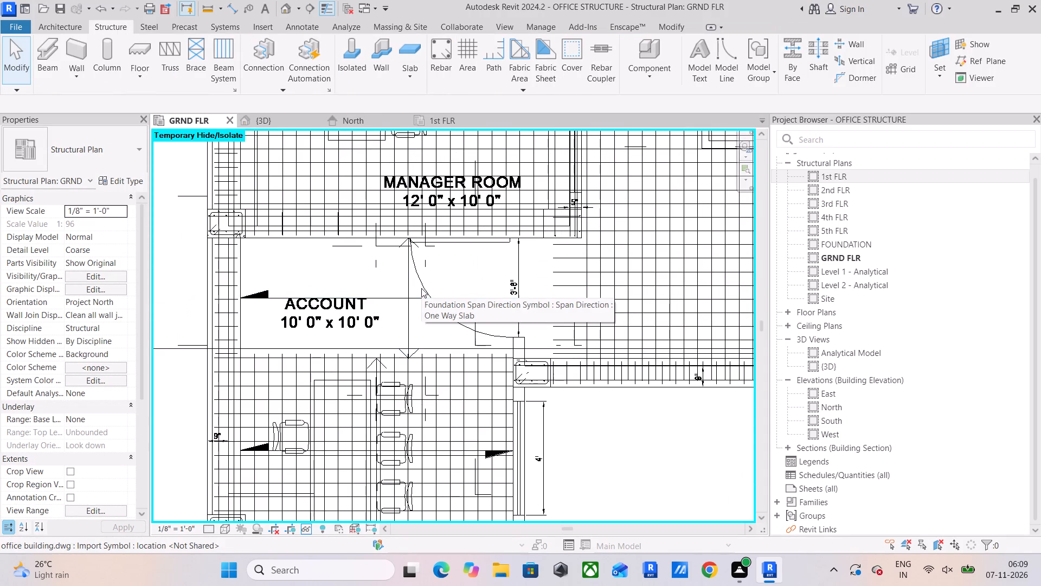
pyautogui.write('hr')
pyautogui.scroll(-2, 558, 352)
pyautogui.moveTo(560, 347); pyautogui.dragTo(520, 236, button='middle')
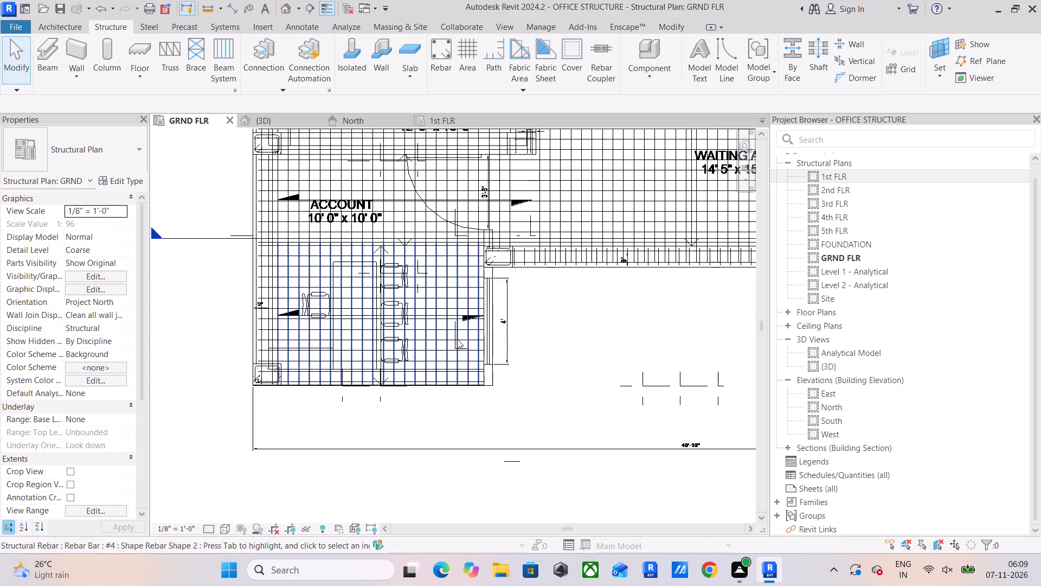
pyautogui.scroll(5, 427, 338)
pyautogui.moveTo(430, 341); pyautogui.dragTo(429, 250, button='middle')
pyautogui.scroll(5, 438, 276)
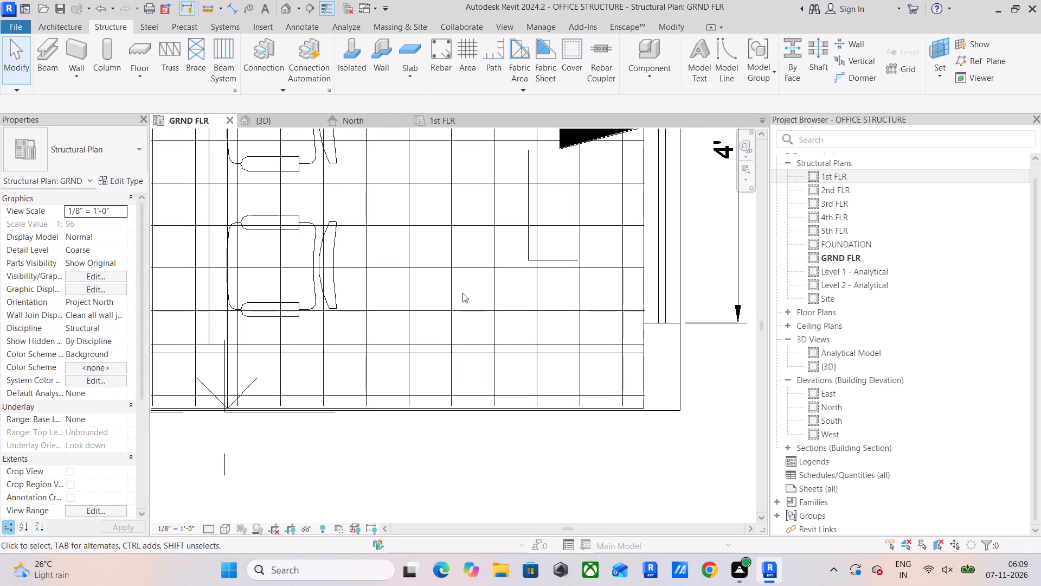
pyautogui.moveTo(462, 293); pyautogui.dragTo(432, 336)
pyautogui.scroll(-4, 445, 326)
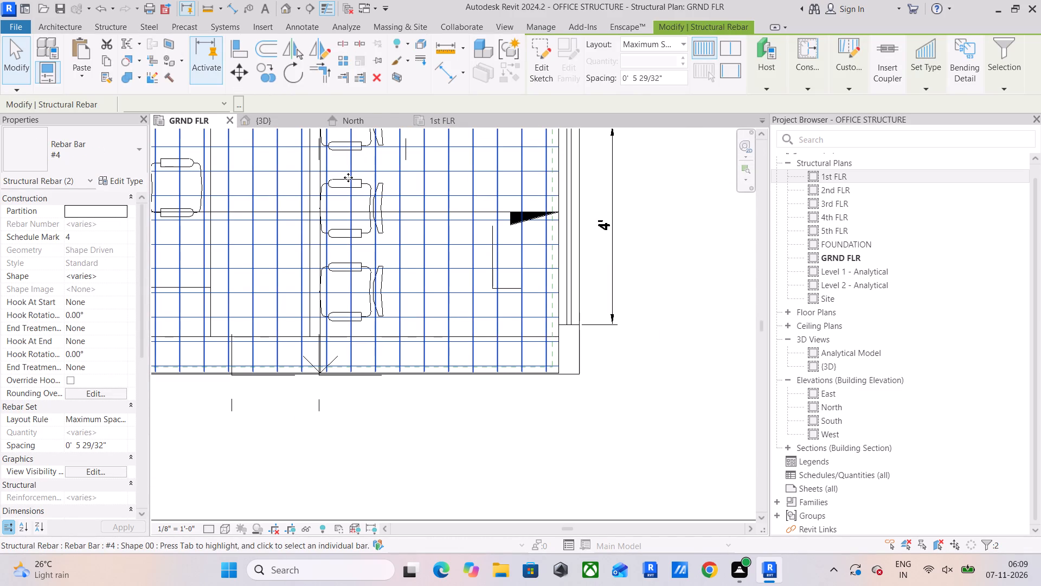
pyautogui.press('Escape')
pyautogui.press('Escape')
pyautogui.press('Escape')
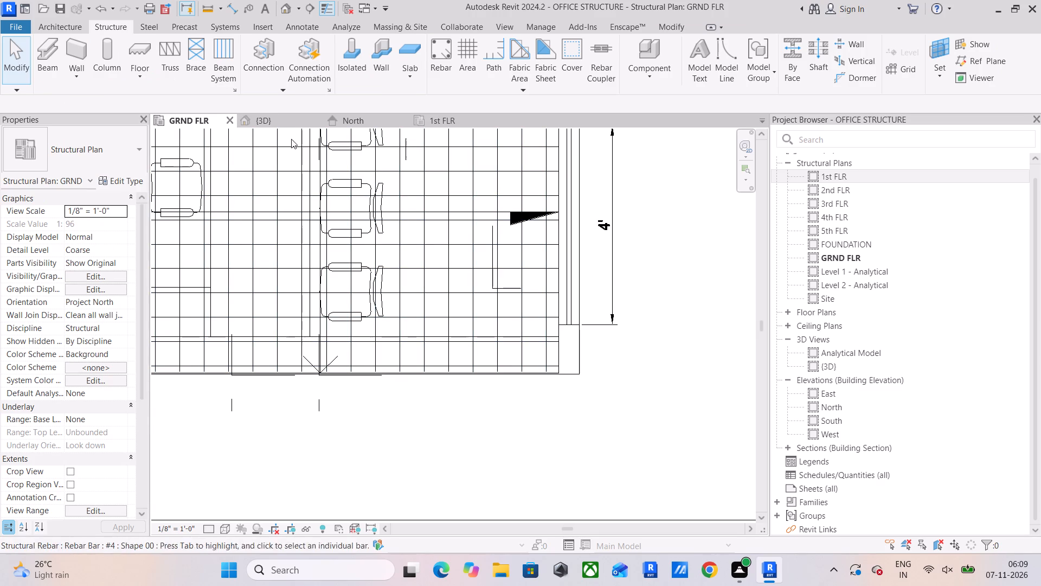
# Select all instances of the rebar and other elements picked in the ACCOUNT room's lower slab, and temporarily hide them in the 3D view.
pyautogui.scroll(-5, 272, 148)
pyautogui.scroll(-3, 303, 203)
pyautogui.moveTo(304, 203); pyautogui.dragTo(328, 249, button='middle')
pyautogui.scroll(10, 347, 252)
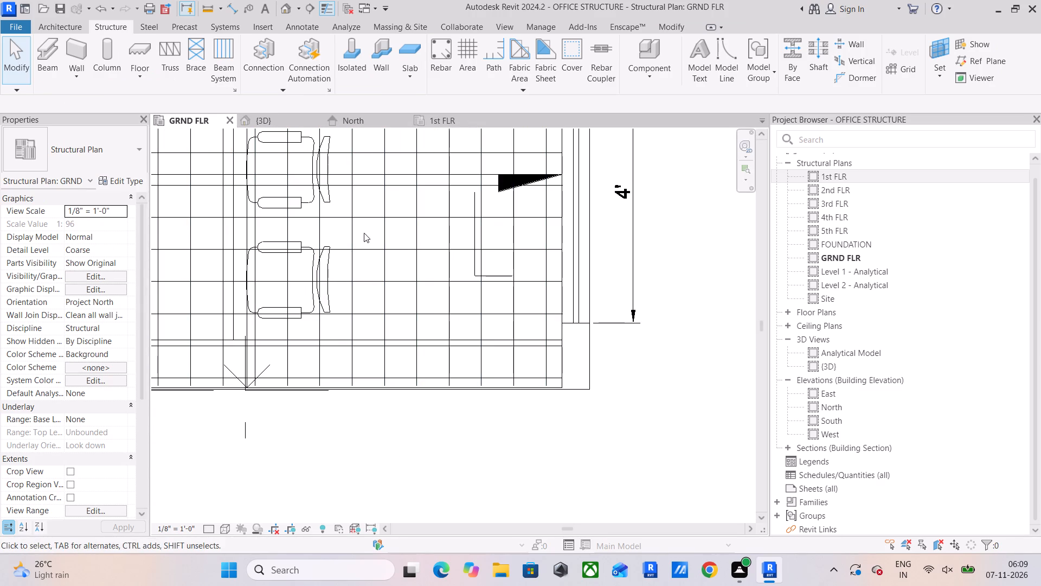
pyautogui.moveTo(364, 233); pyautogui.dragTo(326, 280)
pyautogui.write('sa')
pyautogui.scroll(-9, 402, 276)
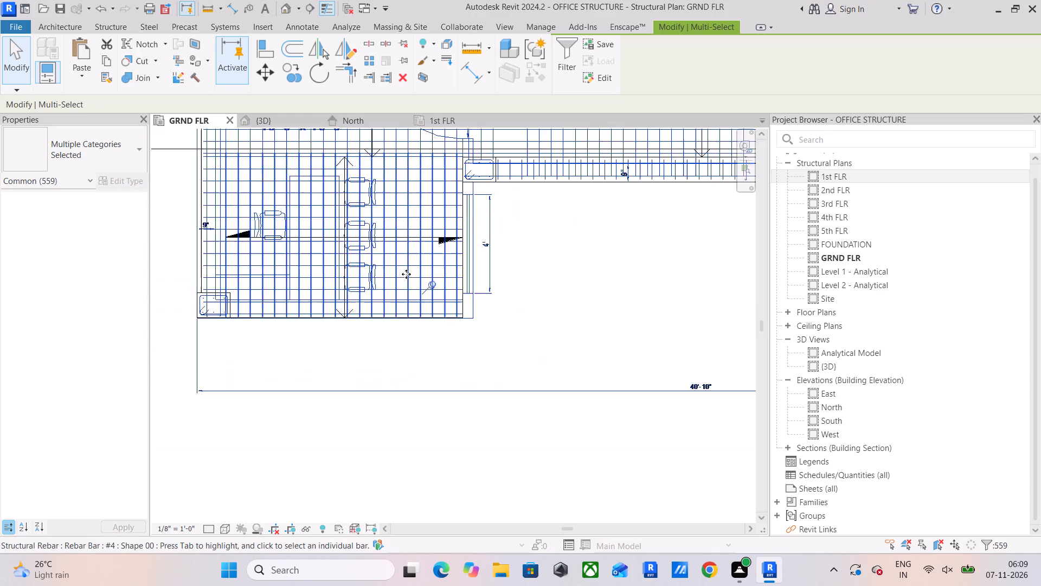
pyautogui.scroll(-2, 406, 274)
pyautogui.moveTo(415, 281); pyautogui.dragTo(400, 375, button='middle')
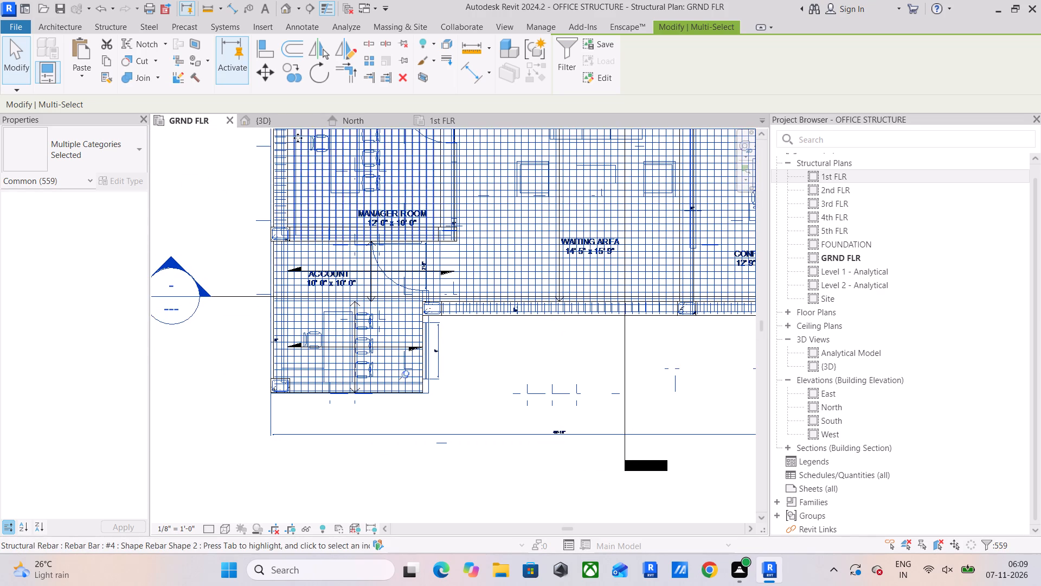
pyautogui.click(266, 119)
pyautogui.scroll(-5, 415, 325)
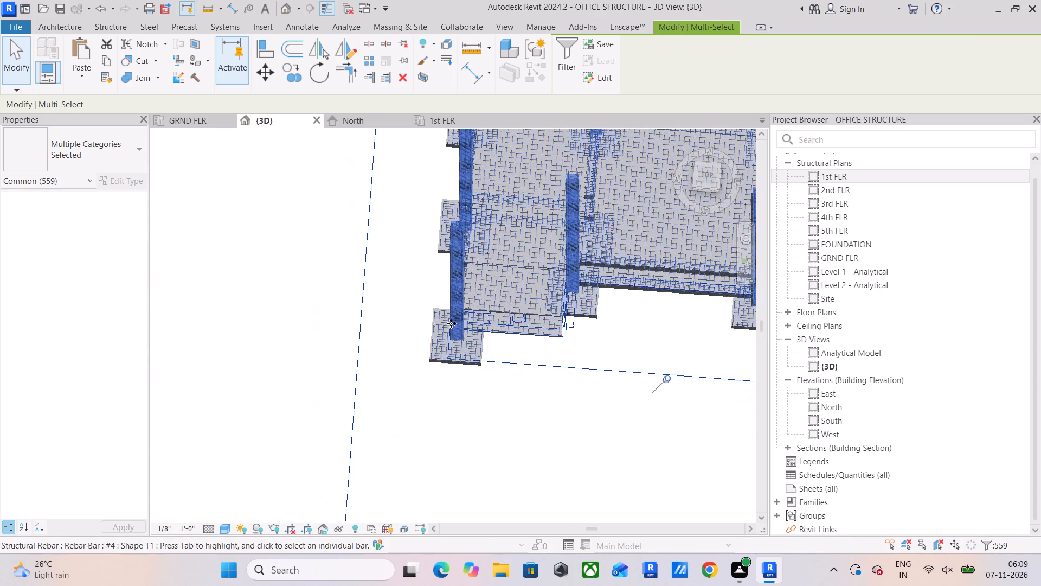
pyautogui.moveTo(448, 327); pyautogui.dragTo(426, 369, button='middle')
pyautogui.keyDown('shift'); pyautogui.moveTo(426, 372); pyautogui.dragTo(422, 233, button='middle'); pyautogui.keyUp('shift')
pyautogui.write('hh')
# Set the rebar cover of the ground floor's 9'-7" wide front slab under the ACCOUNT room to SLAB COVER <0'-1">.
pyautogui.moveTo(502, 308); pyautogui.dragTo(499, 261, button='middle')
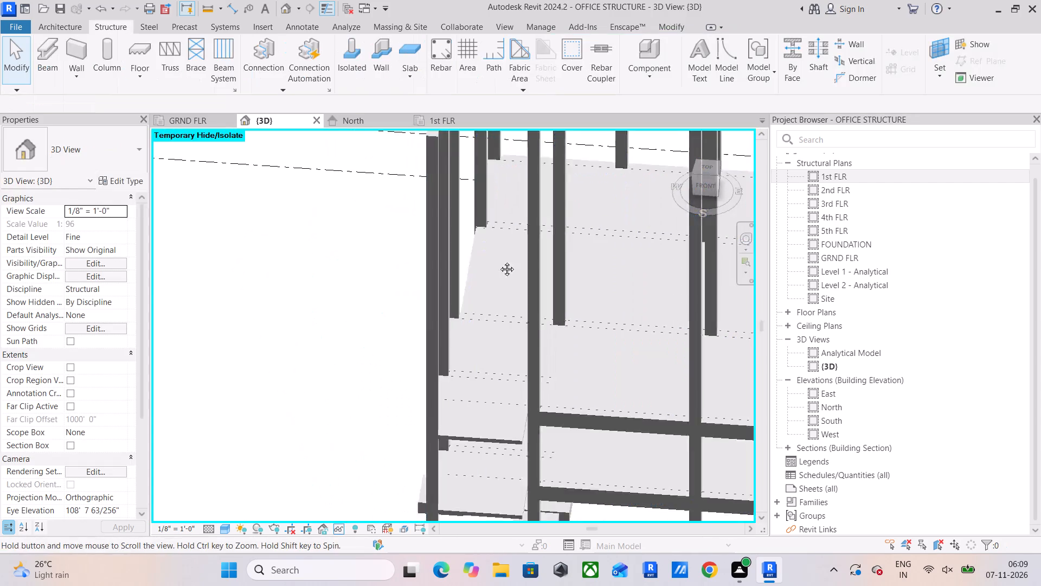
pyautogui.moveTo(499, 261); pyautogui.dragTo(460, 130, button='middle')
pyautogui.scroll(4, 412, 288)
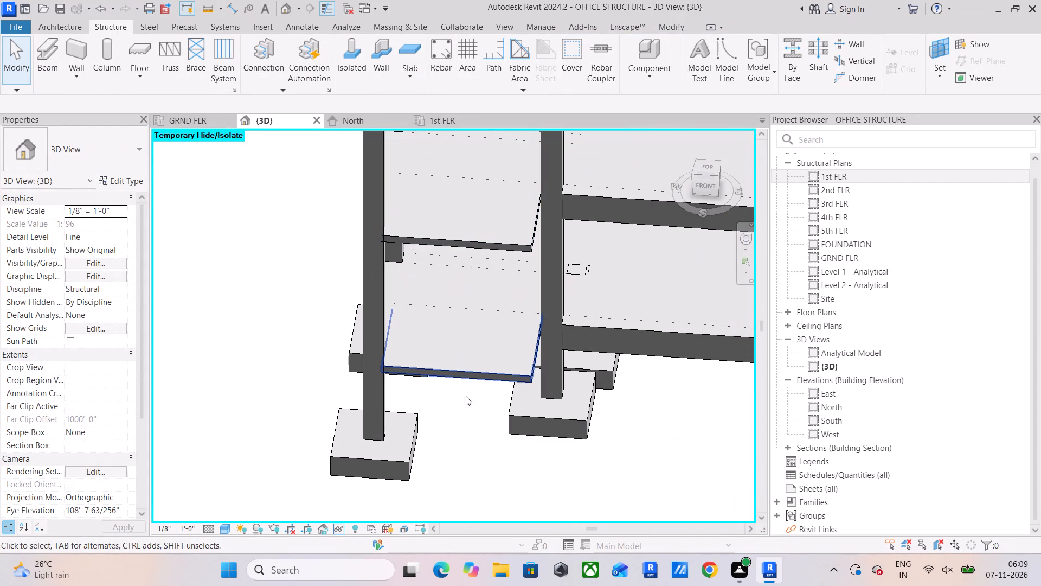
pyautogui.click(473, 368)
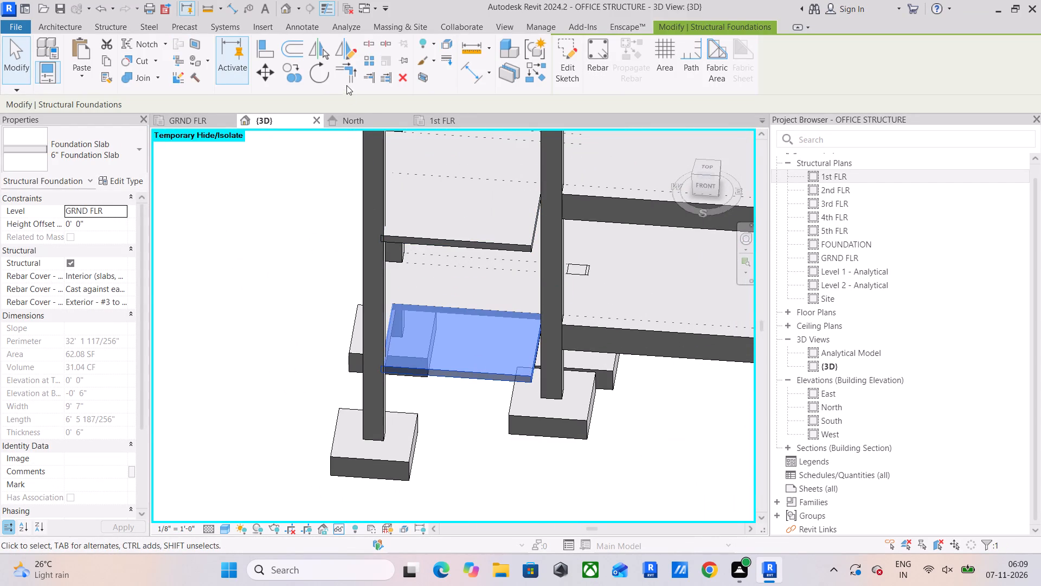
pyautogui.click(115, 27)
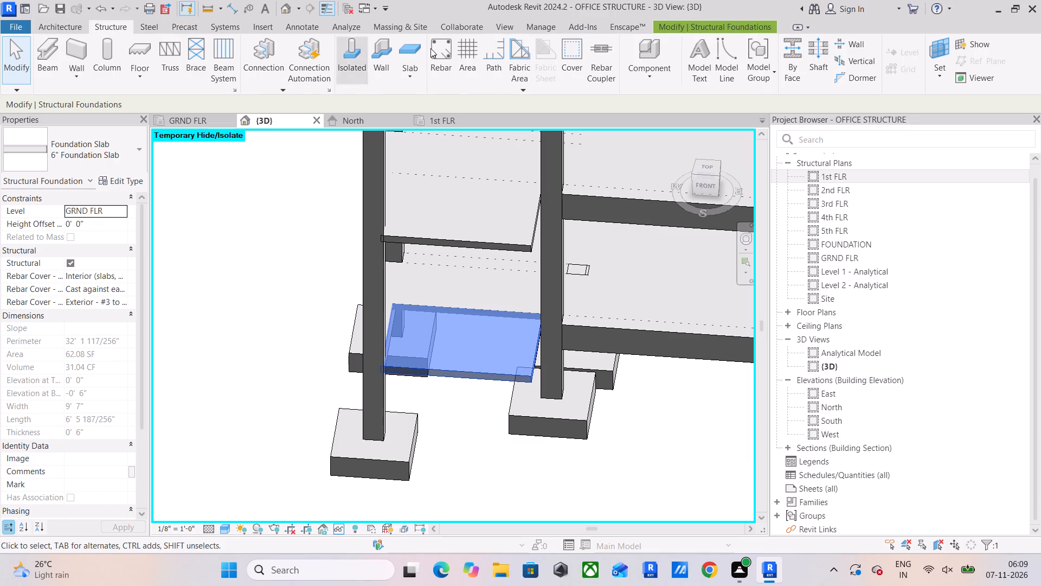
pyautogui.click(573, 50)
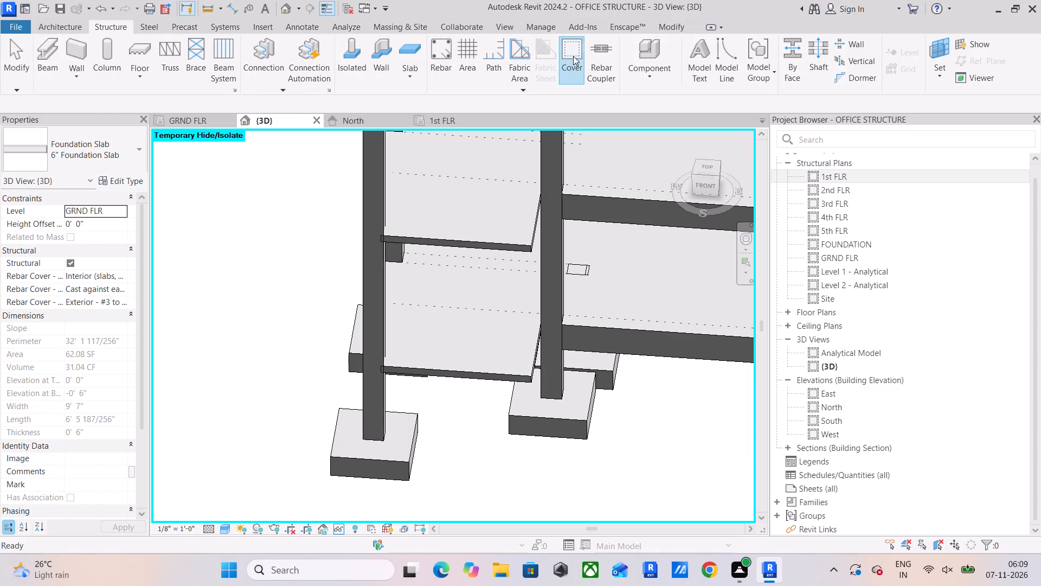
pyautogui.click(483, 367)
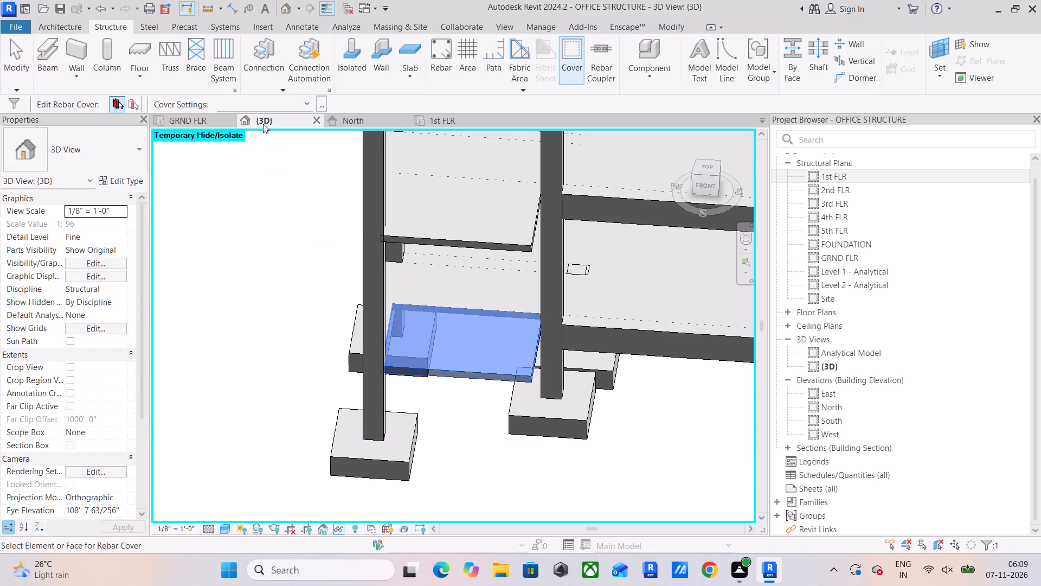
pyautogui.click(306, 99)
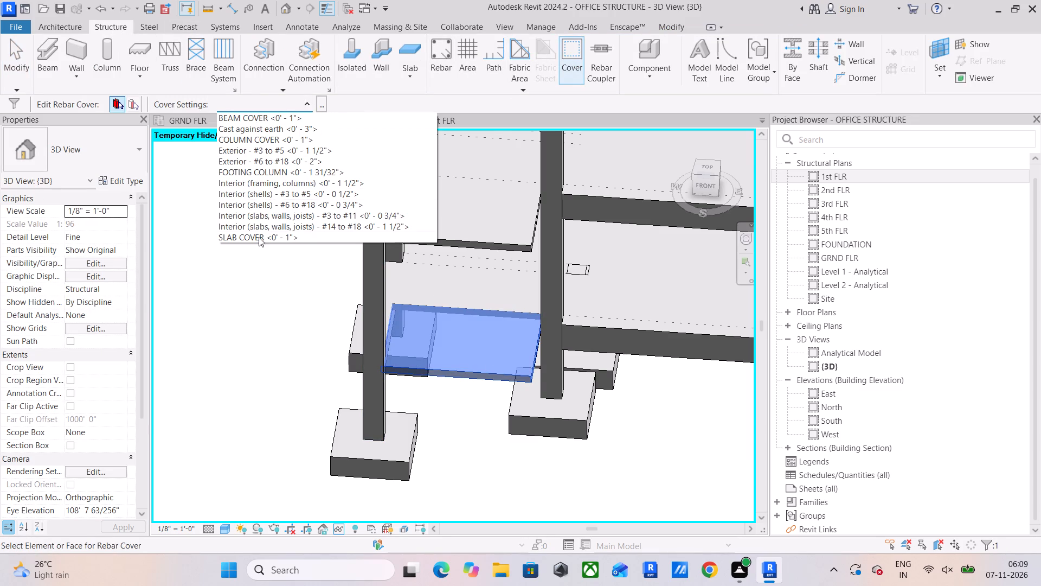
pyautogui.click(259, 237)
pyautogui.moveTo(440, 330); pyautogui.dragTo(431, 362, button='middle')
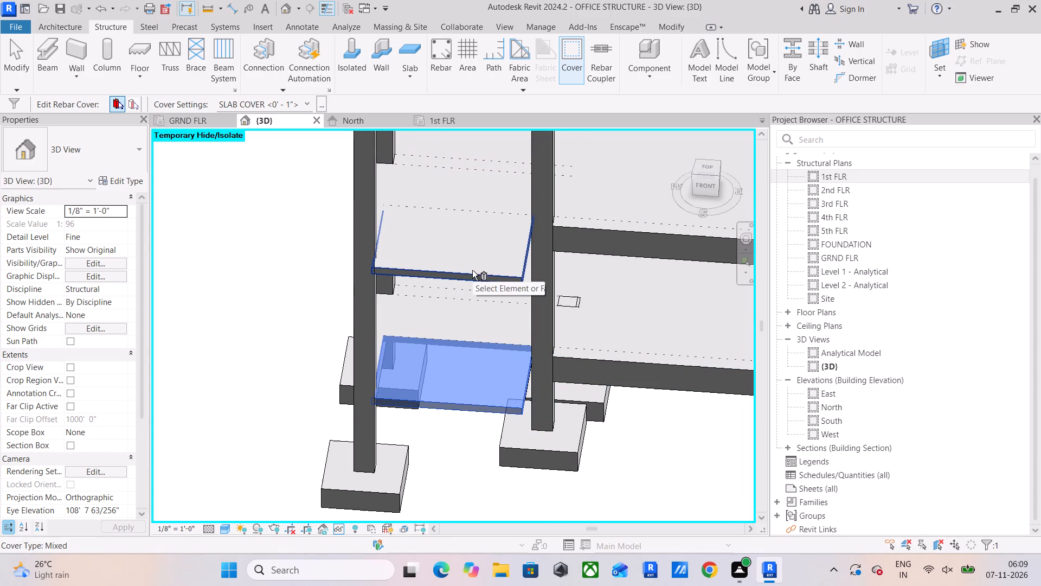
pyautogui.click(446, 460)
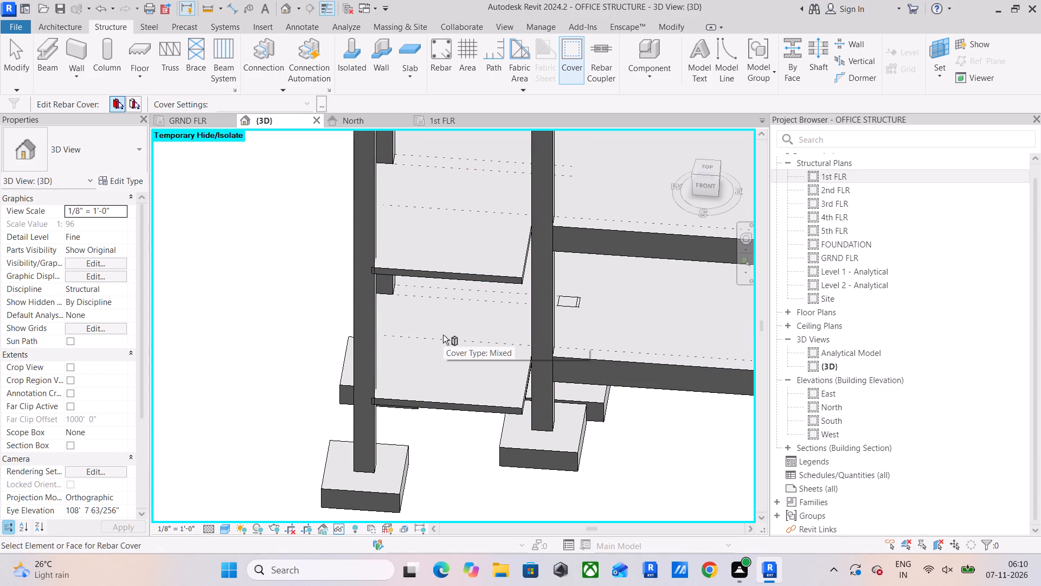
# Temporarily hide the ACCOUNT room's front ground floor slab in the 3D view.
pyautogui.keyDown('shift'); pyautogui.moveTo(478, 353); pyautogui.dragTo(502, 334, button='middle'); pyautogui.keyUp('shift')
pyautogui.scroll(3, 475, 372)
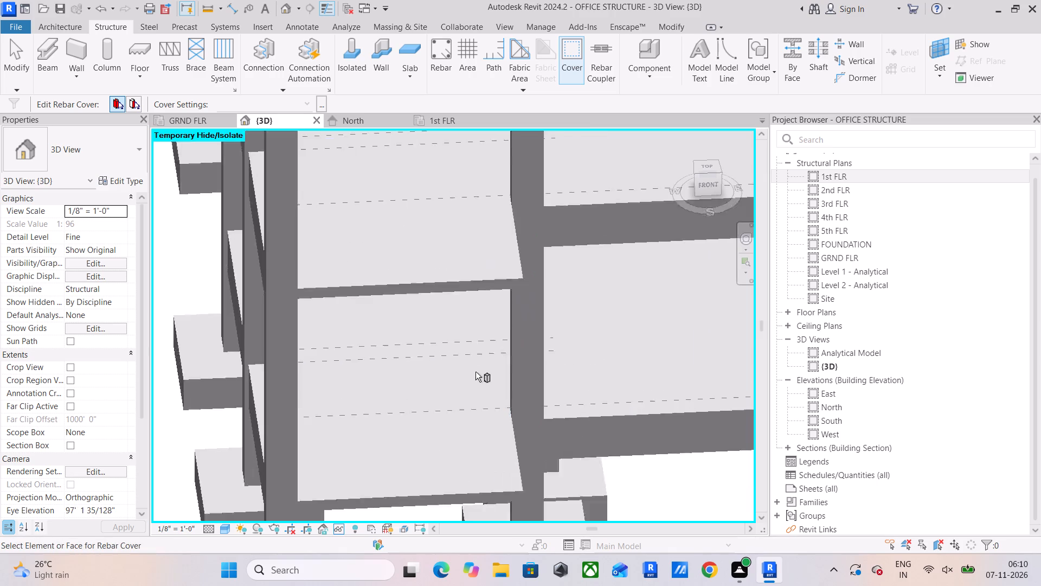
pyautogui.scroll(5, 475, 372)
pyautogui.scroll(-3, 517, 445)
pyautogui.moveTo(515, 445); pyautogui.dragTo(517, 381, button='middle')
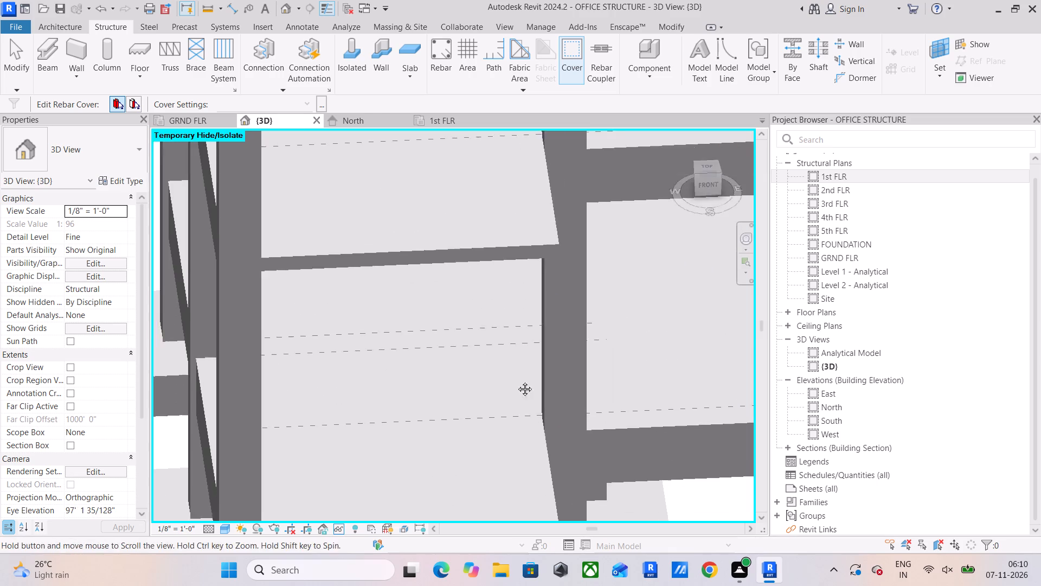
pyautogui.moveTo(517, 381); pyautogui.dragTo(513, 354, button='middle')
pyautogui.press('Escape')
pyautogui.click(511, 463)
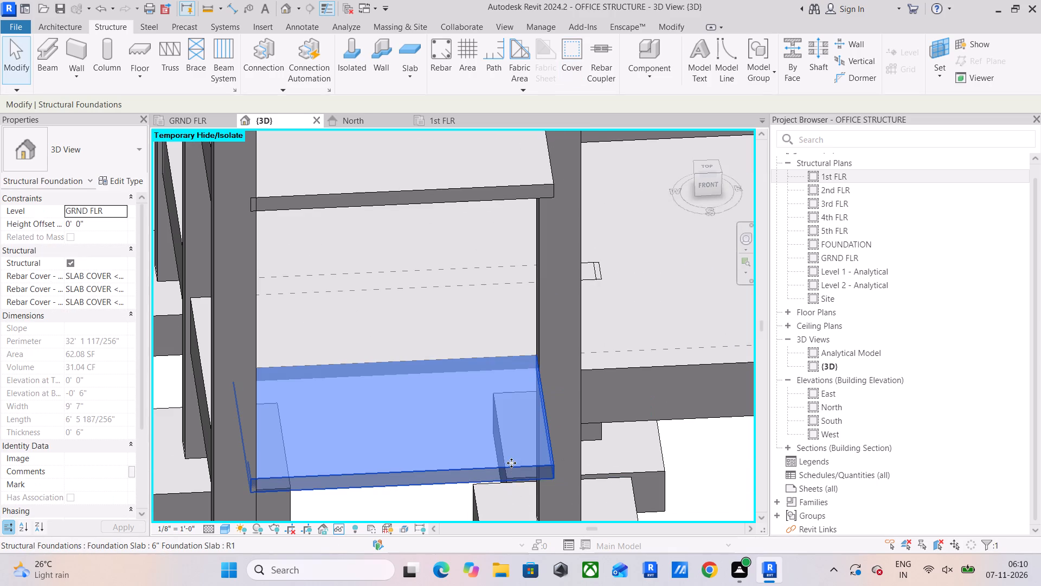
pyautogui.write('hh')
pyautogui.moveTo(457, 409); pyautogui.dragTo(442, 413, button='middle')
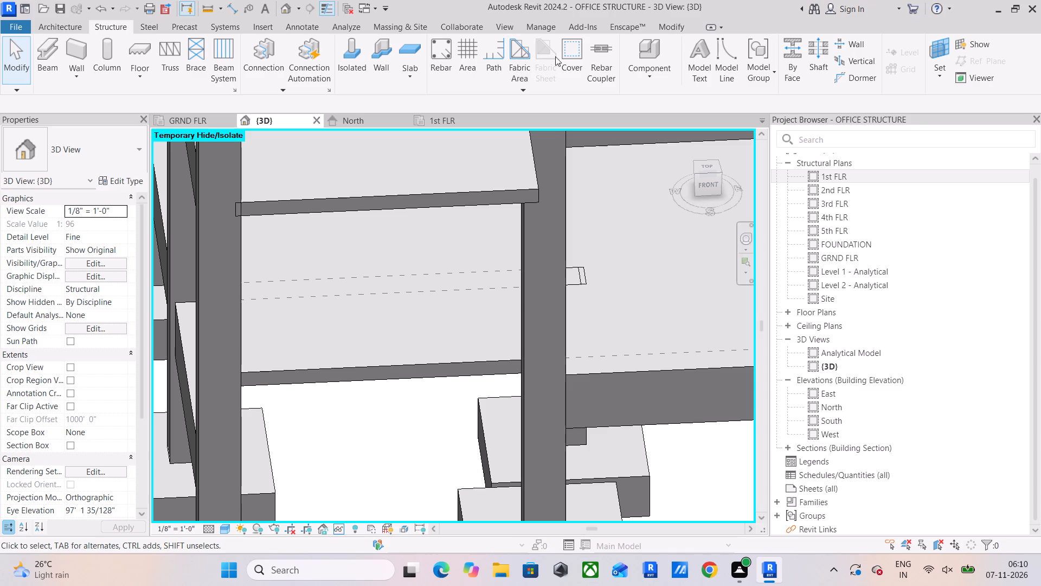
# Set the rebar cover of the ground floor slab directly behind the hidden one to SLAB COVER <0'-1">.
pyautogui.click(574, 56)
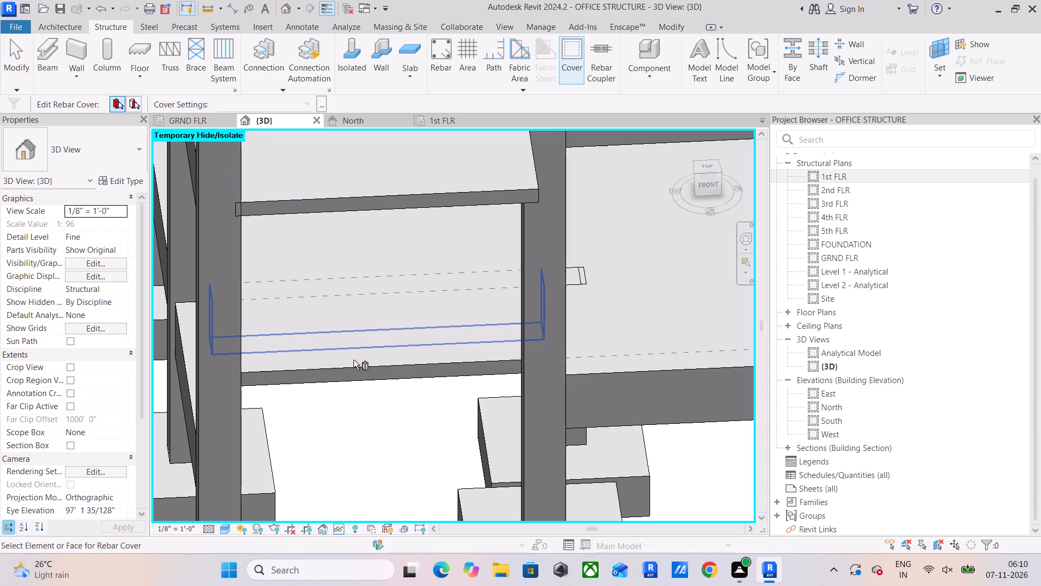
pyautogui.click(354, 362)
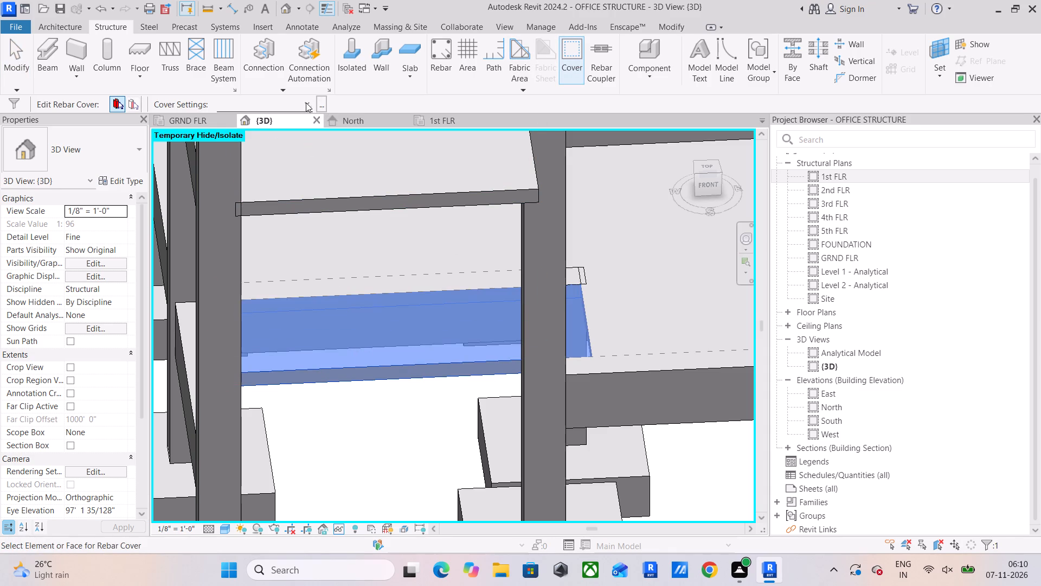
pyautogui.click(307, 103)
pyautogui.click(289, 235)
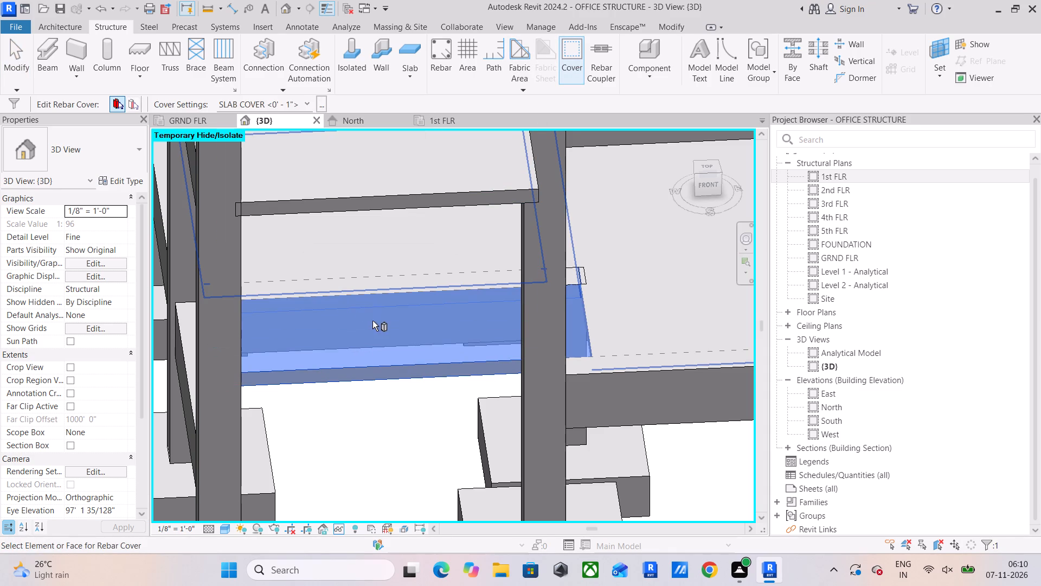
pyautogui.press('Escape')
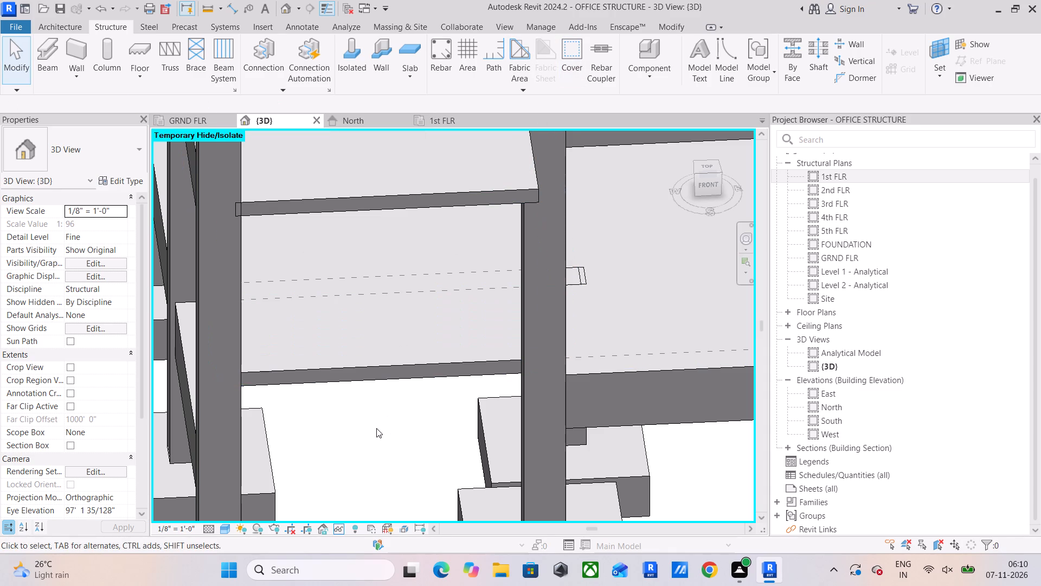
# Temporarily hide this second ACCOUNT room ground floor slab in the 3D view as well.
pyautogui.click(355, 373)
pyautogui.write('hh')
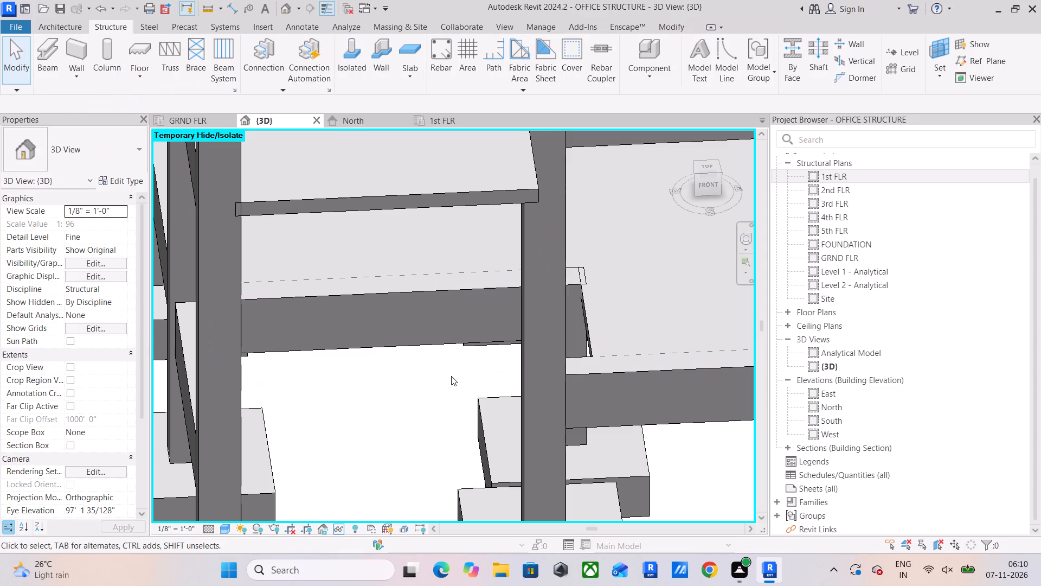
# Examine the emptied ACCOUNT bay and its beams in 3D, selecting the large multi-bay ground floor slab to check its extents.
pyautogui.scroll(-1, 450, 371)
pyautogui.keyDown('shift'); pyautogui.moveTo(458, 384); pyautogui.dragTo(513, 386, button='middle'); pyautogui.keyUp('shift')
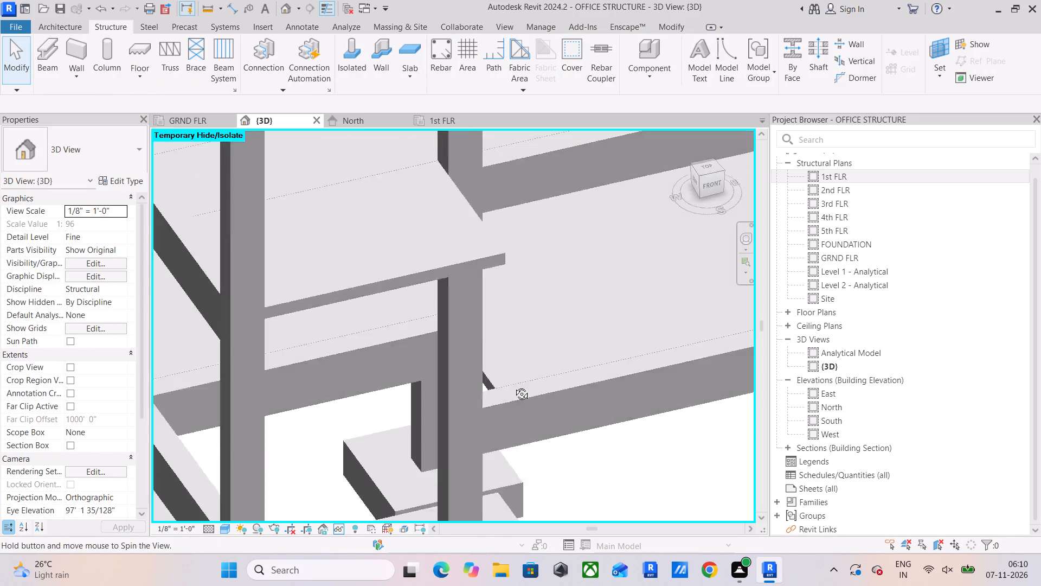
pyautogui.keyDown('shift'); pyautogui.moveTo(513, 386); pyautogui.dragTo(605, 302, button='middle'); pyautogui.keyUp('shift')
pyautogui.moveTo(498, 450); pyautogui.dragTo(567, 190, button='middle')
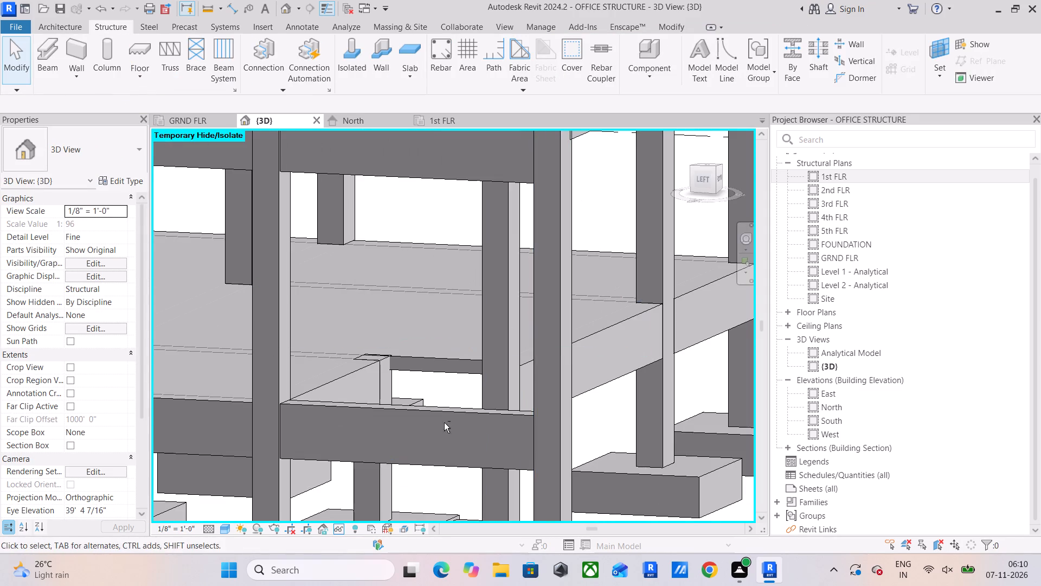
pyautogui.keyDown('shift'); pyautogui.moveTo(444, 422); pyautogui.dragTo(418, 441, button='middle'); pyautogui.keyUp('shift')
pyautogui.scroll(2, 415, 321)
pyautogui.click(417, 335)
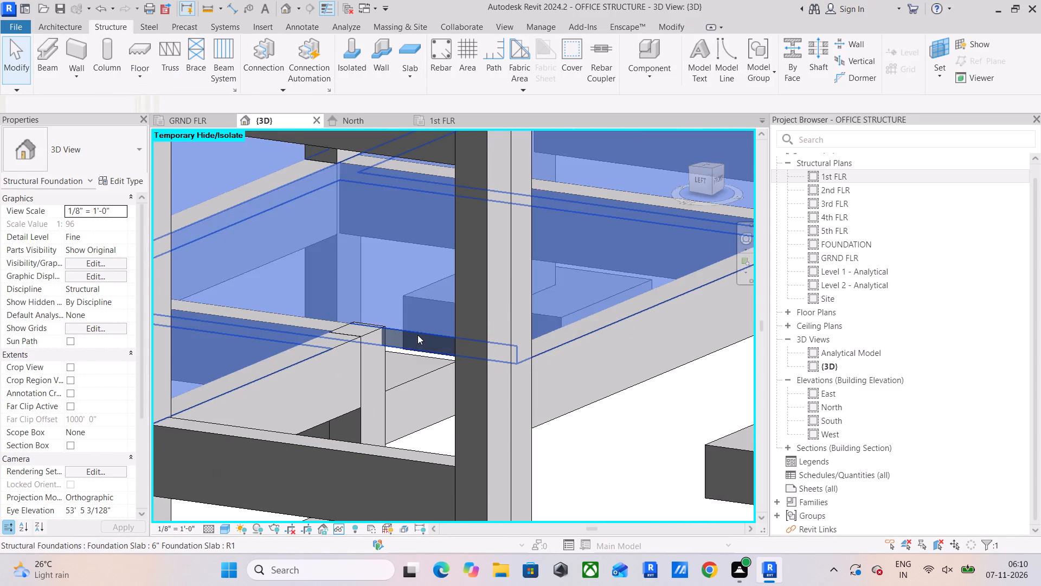
pyautogui.scroll(-4, 417, 335)
pyautogui.moveTo(416, 337); pyautogui.dragTo(419, 390, button='middle')
pyautogui.scroll(1, 419, 390)
pyautogui.scroll(-3, 419, 390)
pyautogui.moveTo(419, 390); pyautogui.dragTo(510, 370, button='middle')
pyautogui.scroll(1, 512, 370)
pyautogui.scroll(-3, 512, 378)
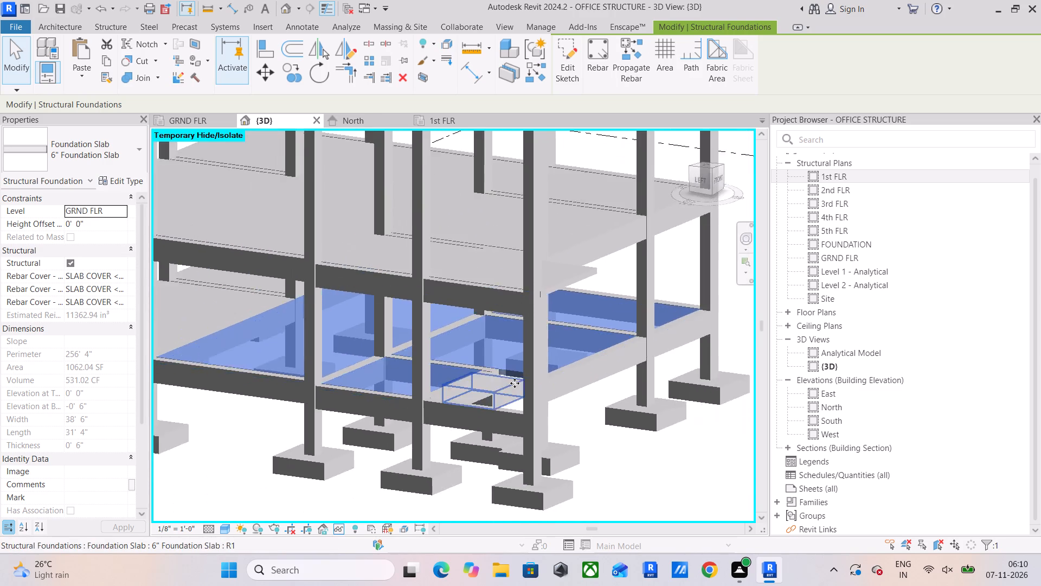
pyautogui.scroll(-2, 515, 383)
pyautogui.moveTo(515, 384); pyautogui.dragTo(490, 432, button='middle')
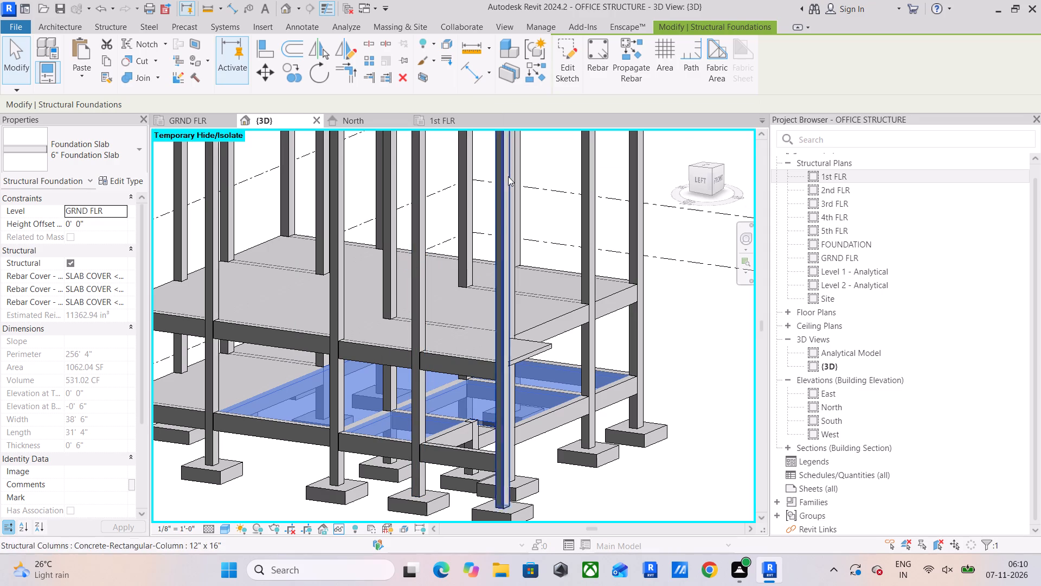
# Examine the boundary sketch of the large multi-bay ground floor slab in the GRND FLR plan, highlighting its front room loops.
pyautogui.click(188, 119)
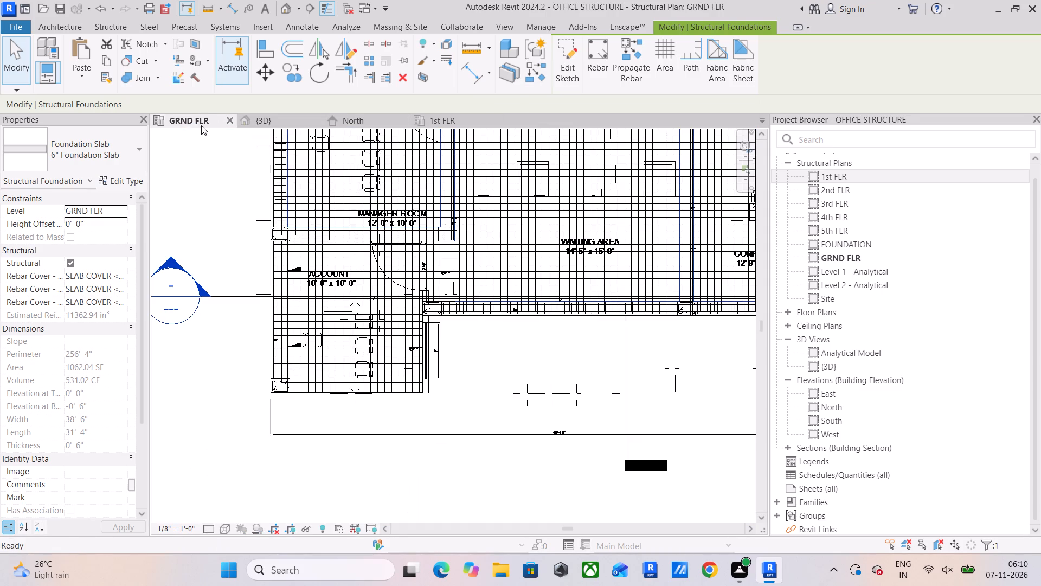
pyautogui.scroll(-3, 435, 216)
pyautogui.moveTo(447, 218); pyautogui.dragTo(430, 272, button='middle')
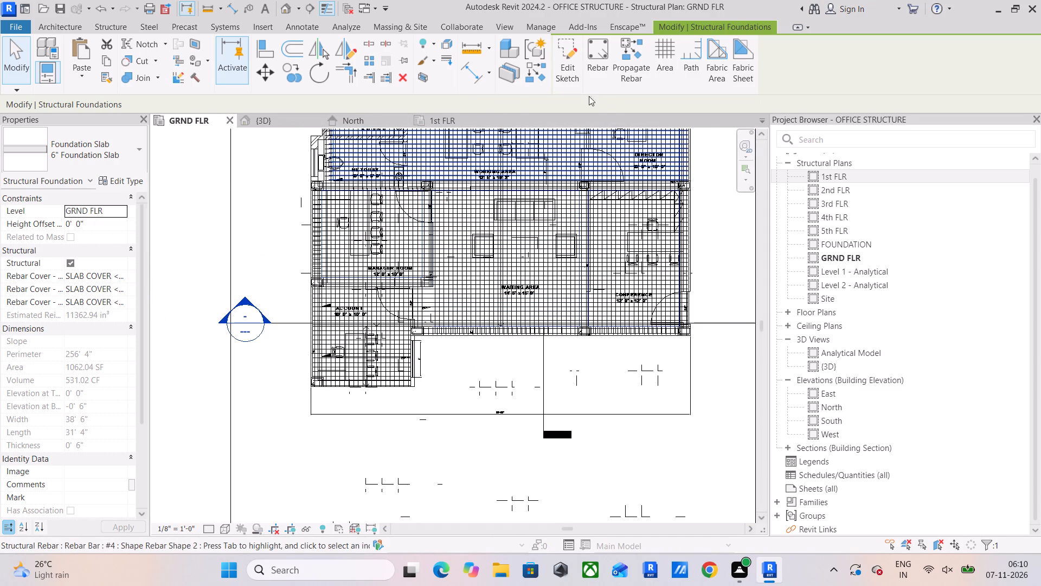
pyautogui.click(566, 48)
pyautogui.moveTo(551, 207); pyautogui.dragTo(517, 264, button='middle')
pyautogui.scroll(4, 399, 292)
pyautogui.moveTo(399, 287); pyautogui.dragTo(387, 319, button='middle')
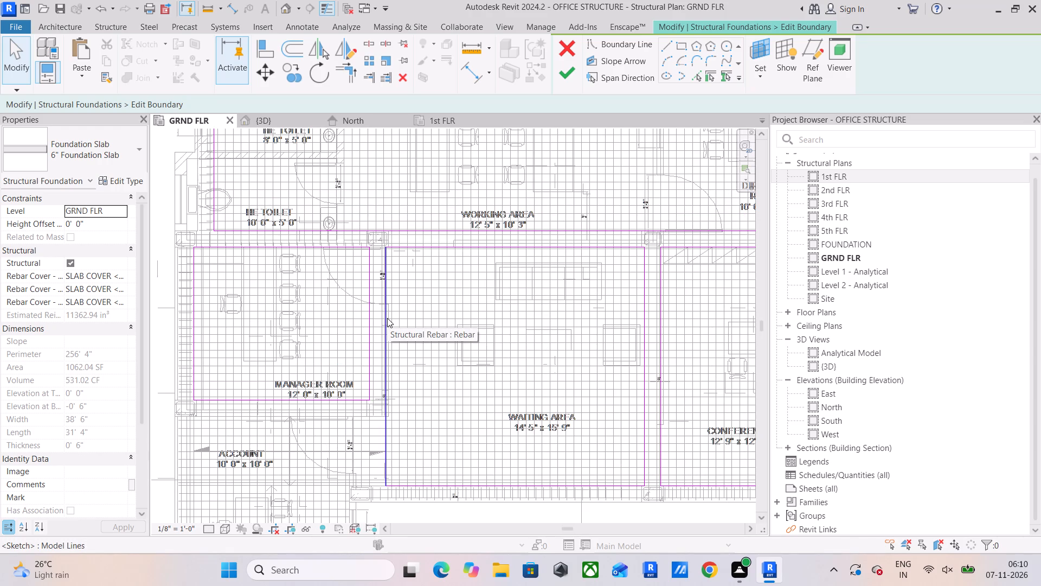
pyautogui.scroll(-2, 439, 275)
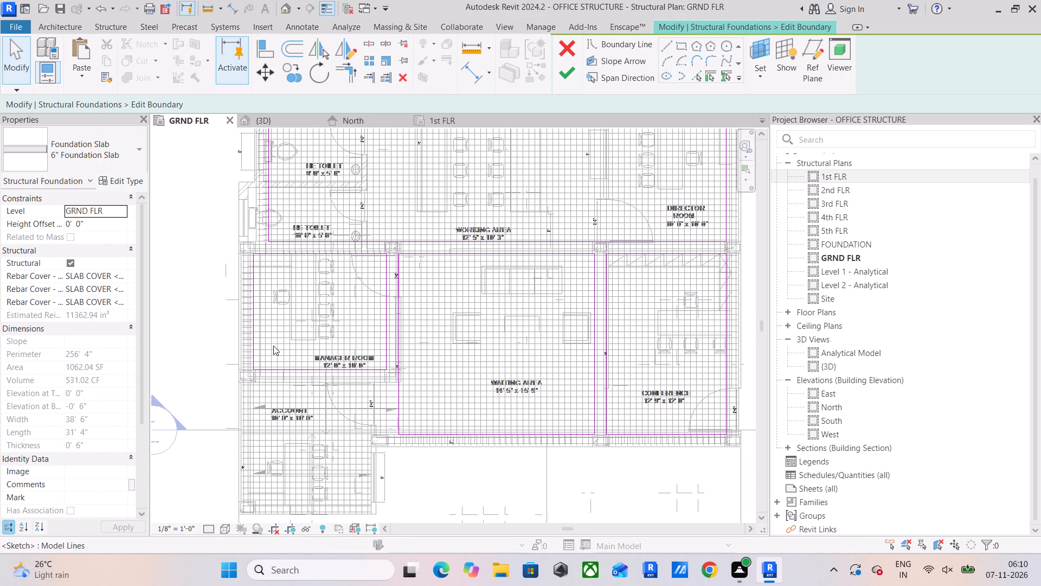
pyautogui.scroll(-2, 230, 276)
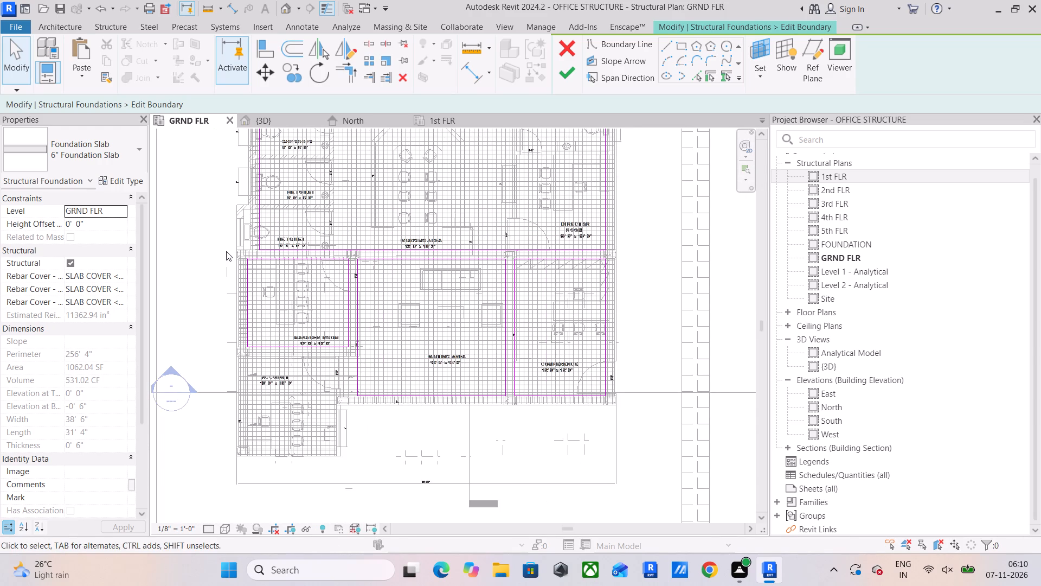
pyautogui.moveTo(227, 249); pyautogui.dragTo(685, 445)
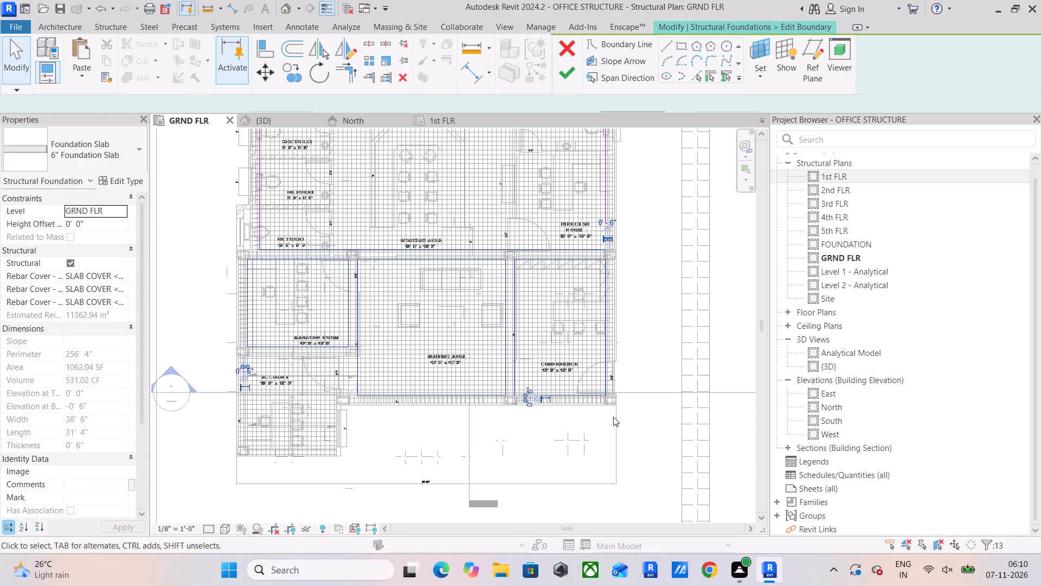
pyautogui.scroll(4, 369, 274)
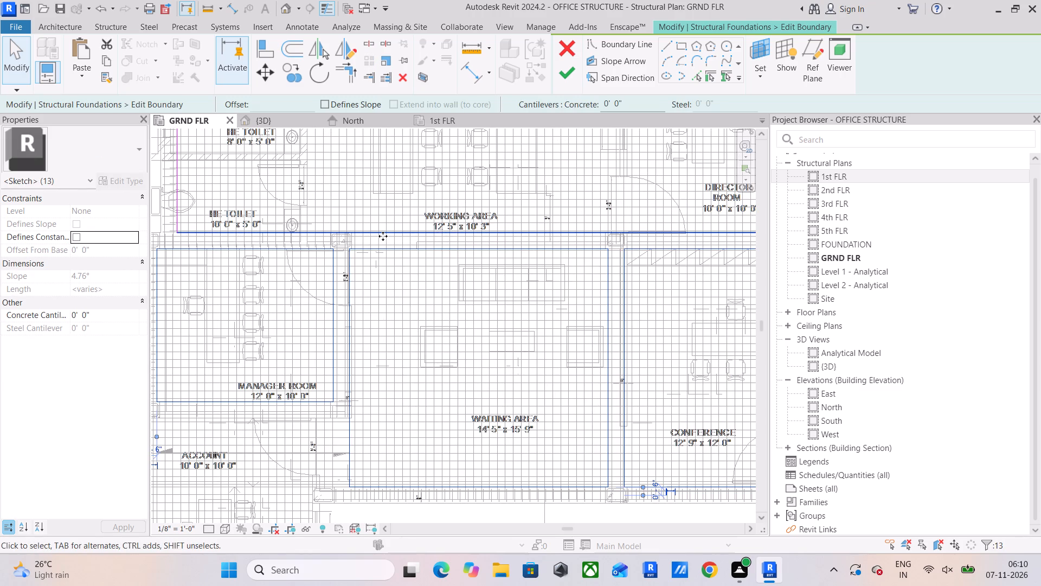
pyautogui.keyDown('shift'); pyautogui.click(384, 235); pyautogui.keyUp('shift')
pyautogui.scroll(-4, 451, 269)
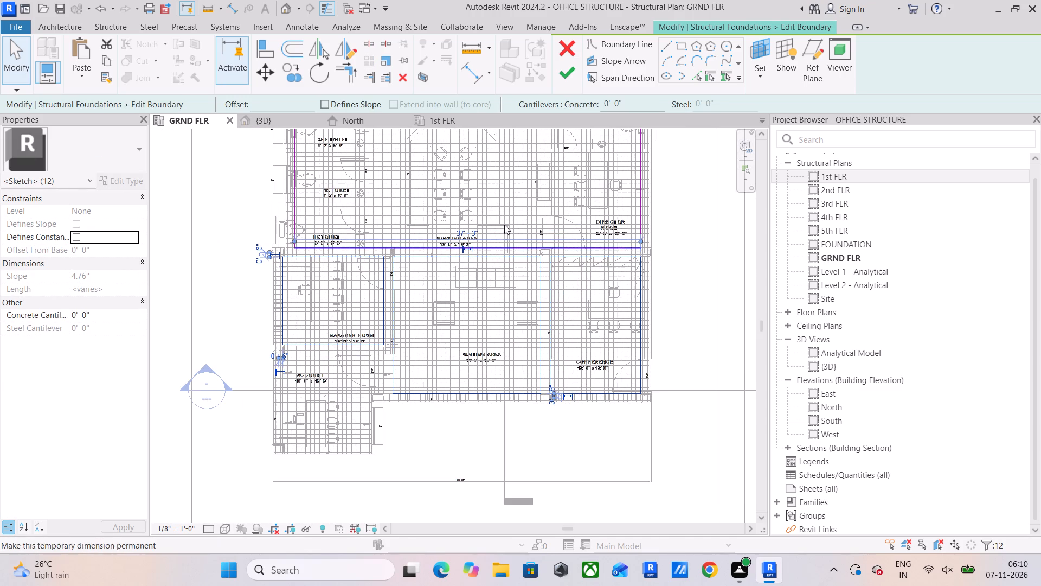
pyautogui.click(567, 71)
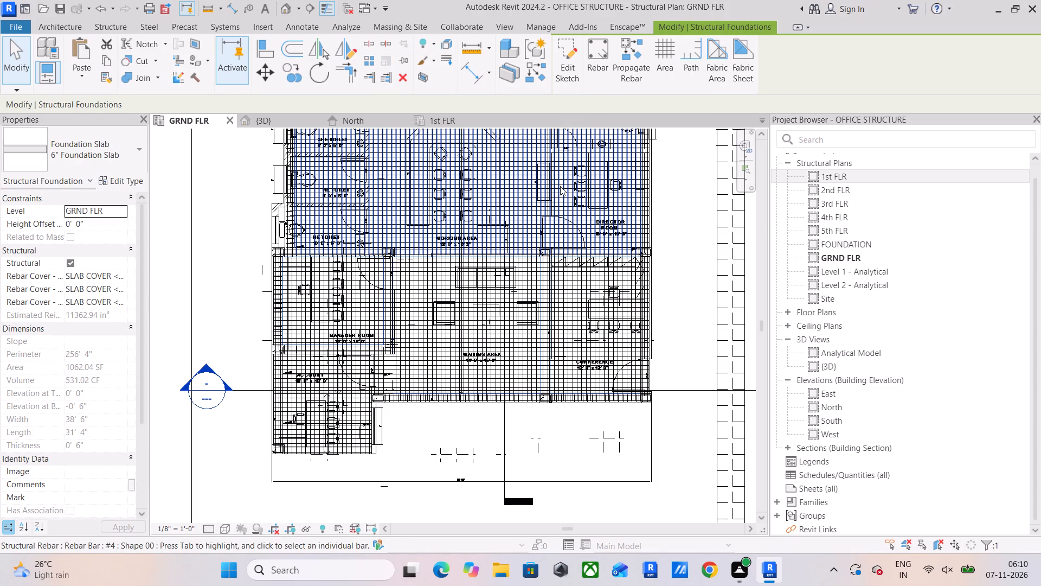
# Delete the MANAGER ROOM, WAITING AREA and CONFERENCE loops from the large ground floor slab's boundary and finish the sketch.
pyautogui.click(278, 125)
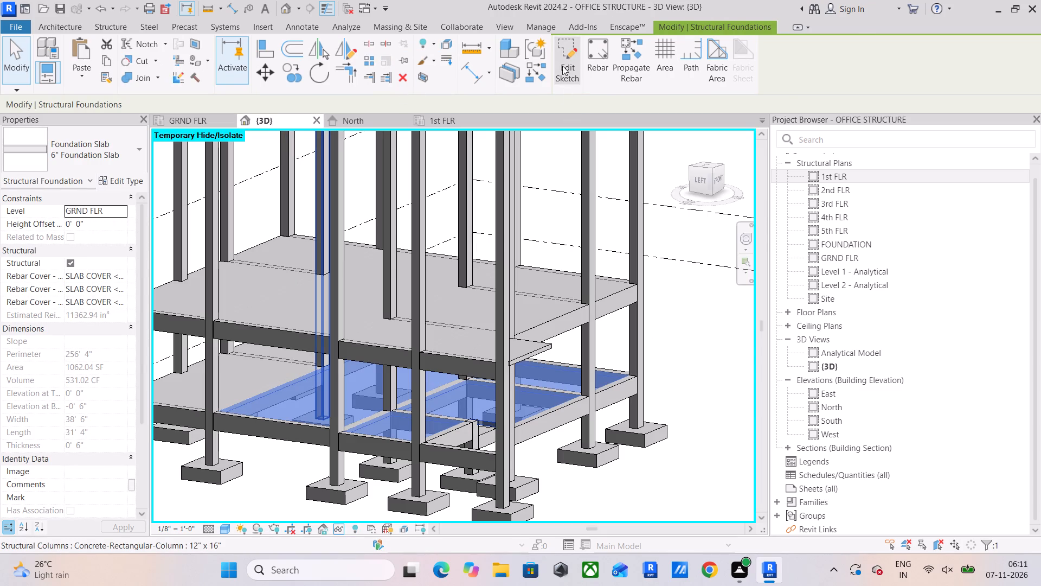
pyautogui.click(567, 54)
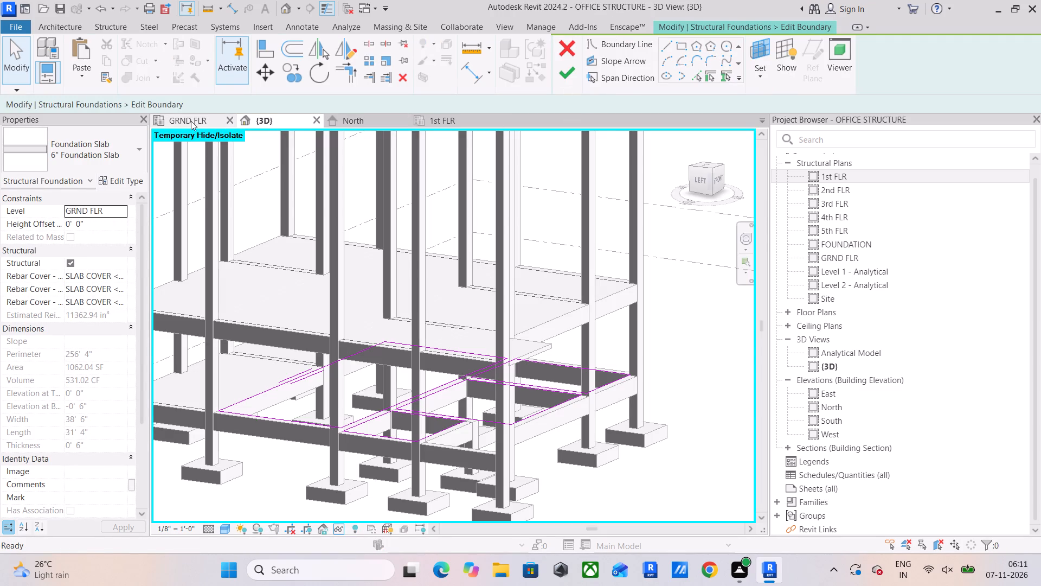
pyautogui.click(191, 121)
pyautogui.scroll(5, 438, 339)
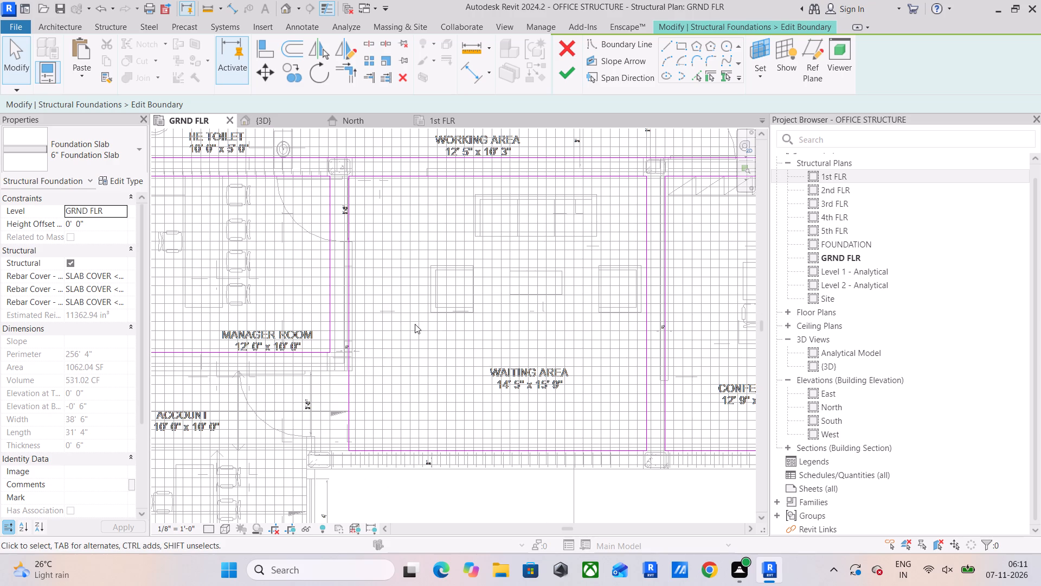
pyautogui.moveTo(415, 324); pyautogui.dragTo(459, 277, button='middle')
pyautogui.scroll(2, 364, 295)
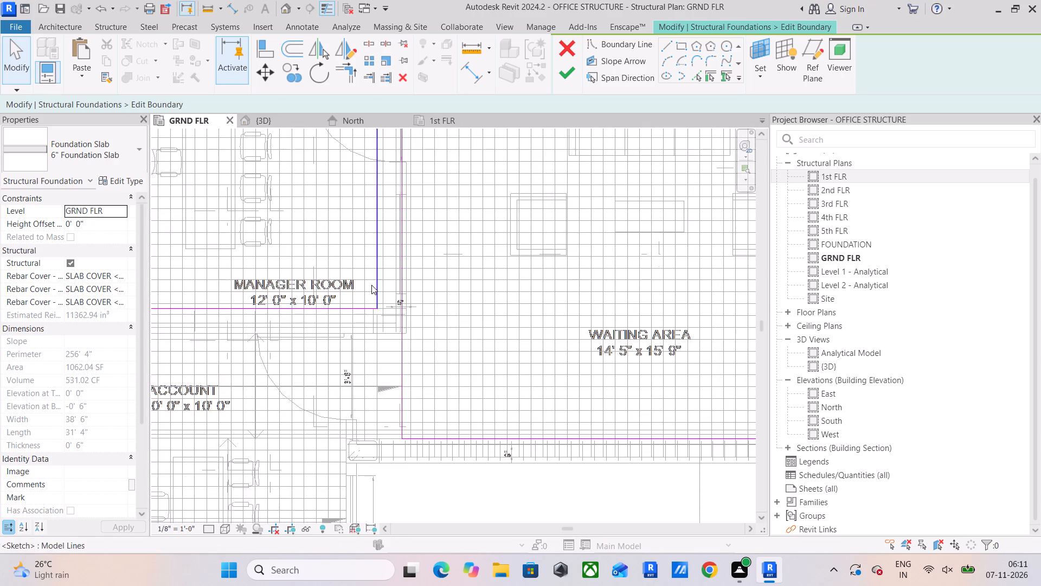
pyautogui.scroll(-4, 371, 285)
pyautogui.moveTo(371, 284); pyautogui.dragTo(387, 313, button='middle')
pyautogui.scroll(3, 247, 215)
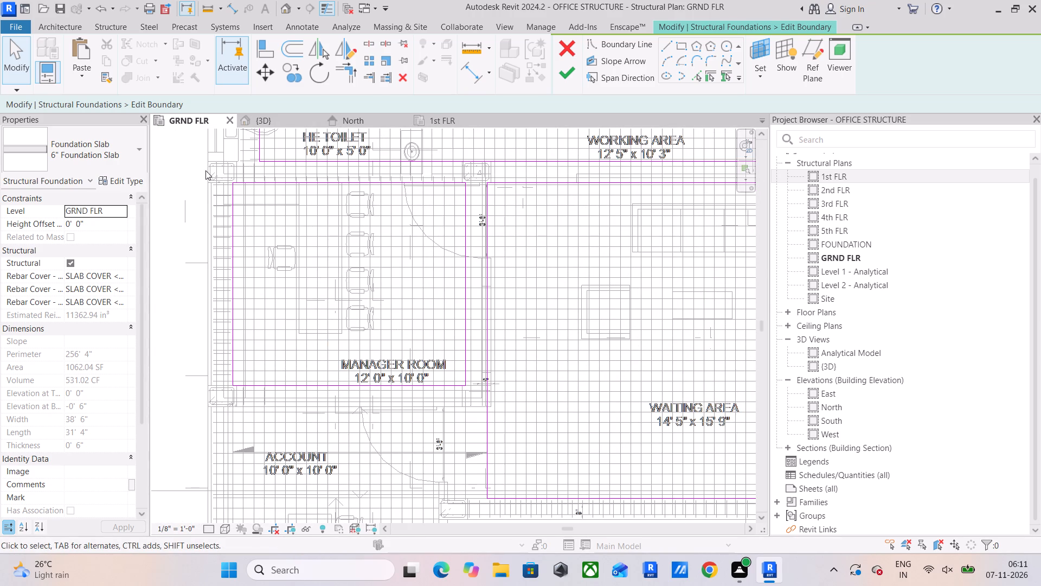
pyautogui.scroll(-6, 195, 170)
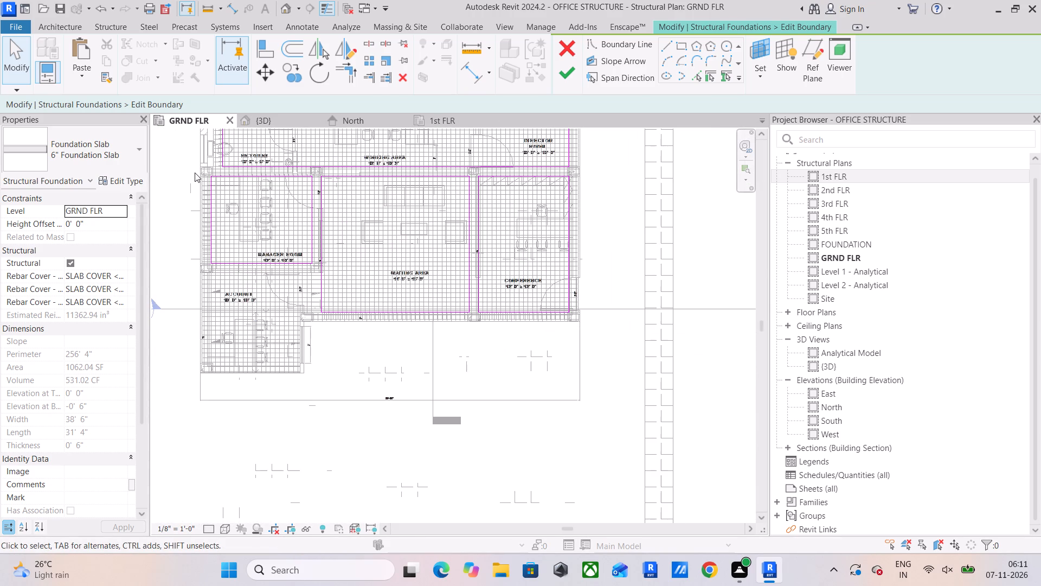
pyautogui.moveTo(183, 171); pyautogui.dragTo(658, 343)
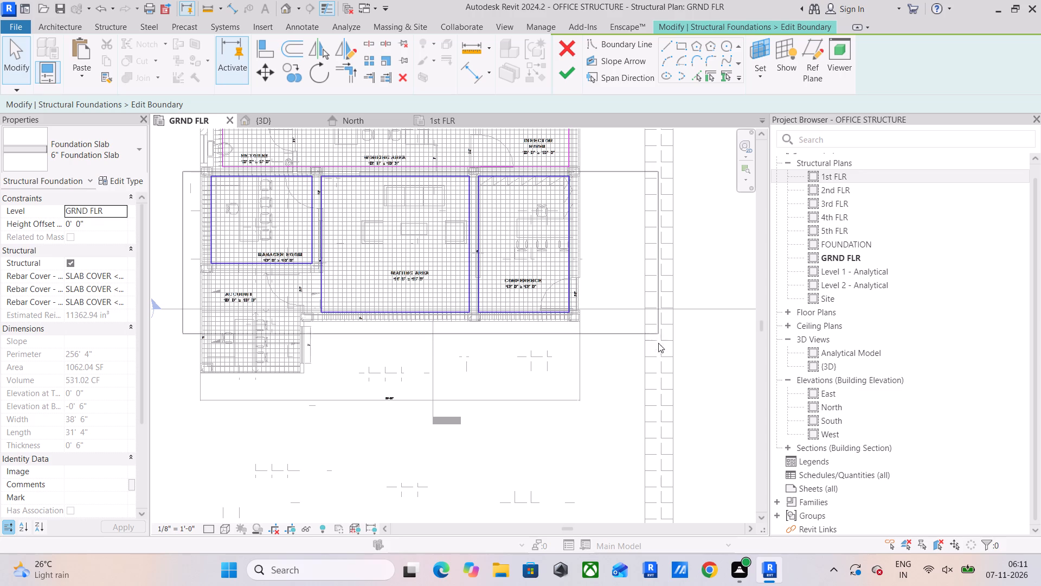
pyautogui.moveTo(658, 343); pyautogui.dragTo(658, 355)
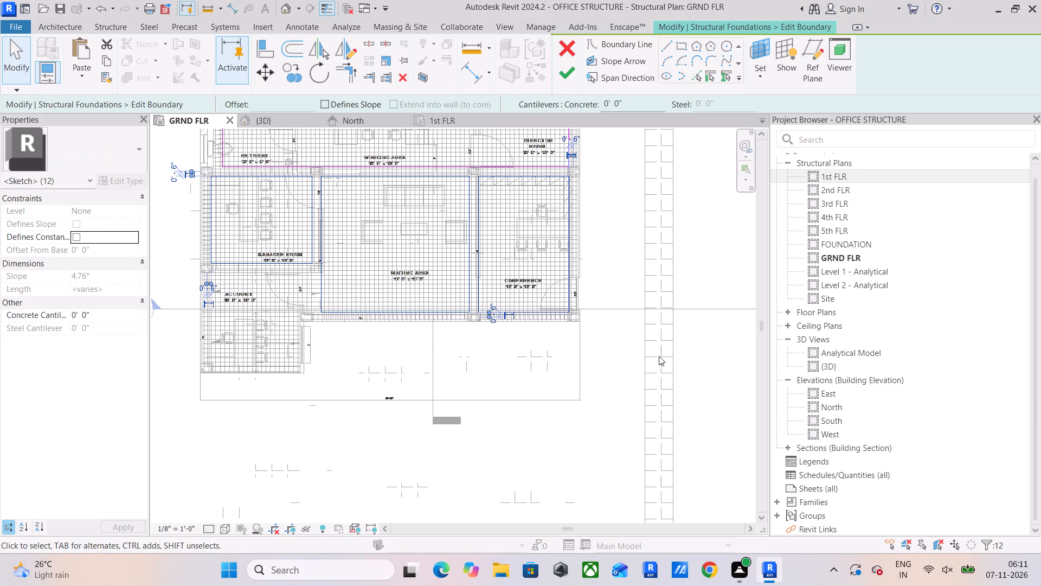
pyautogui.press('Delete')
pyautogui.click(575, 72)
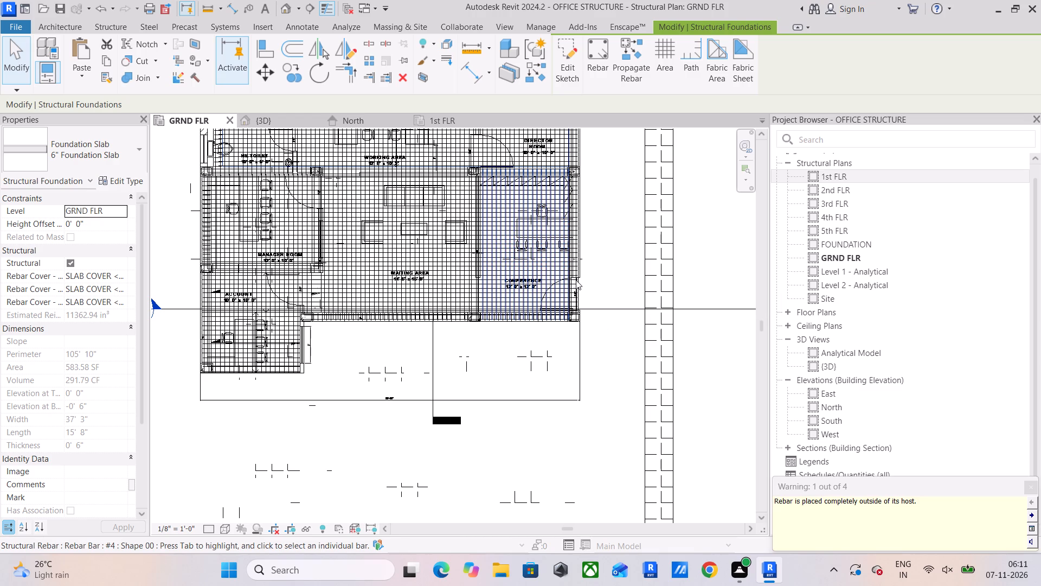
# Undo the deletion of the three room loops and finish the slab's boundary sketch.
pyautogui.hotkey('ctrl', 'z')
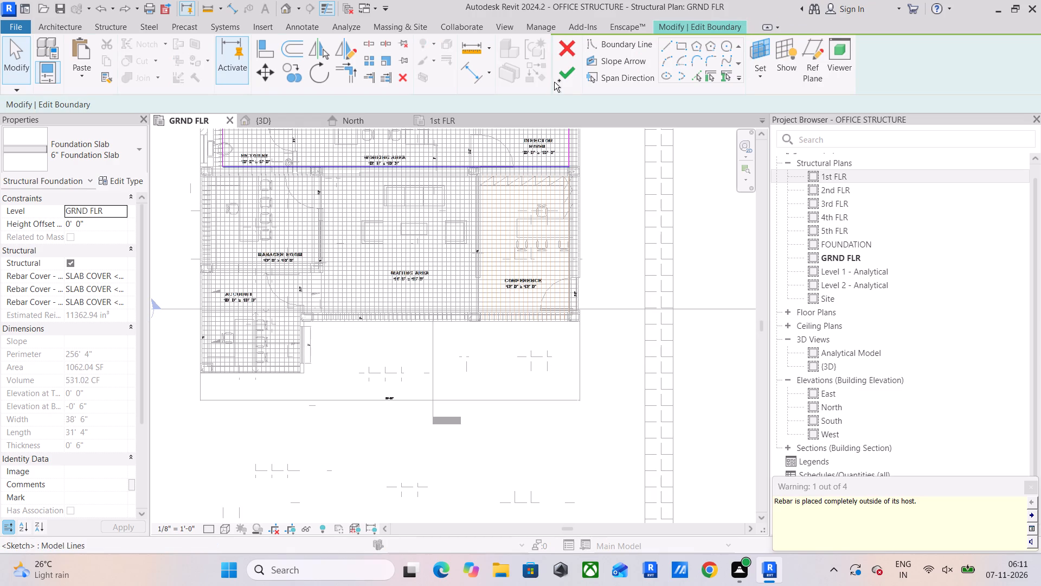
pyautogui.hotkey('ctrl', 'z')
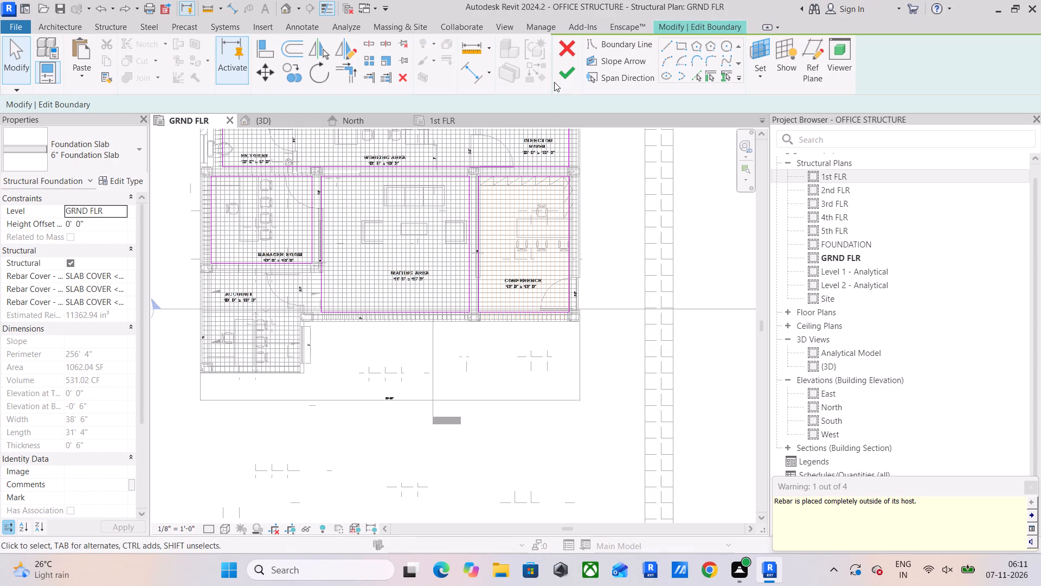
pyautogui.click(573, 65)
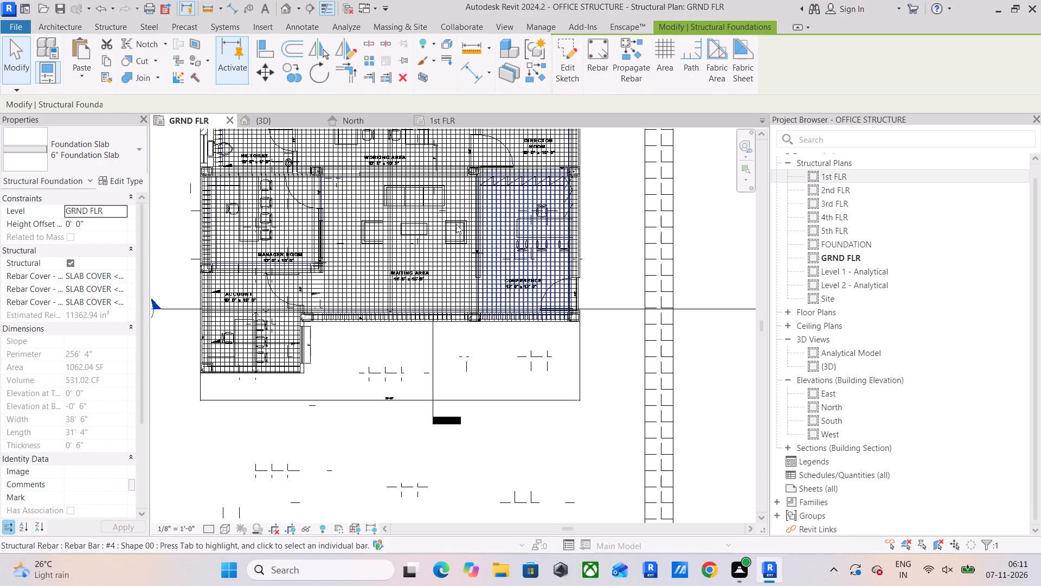
# Temporarily hide all the slab rebar in the GRND FLR plan.
pyautogui.scroll(11, 324, 225)
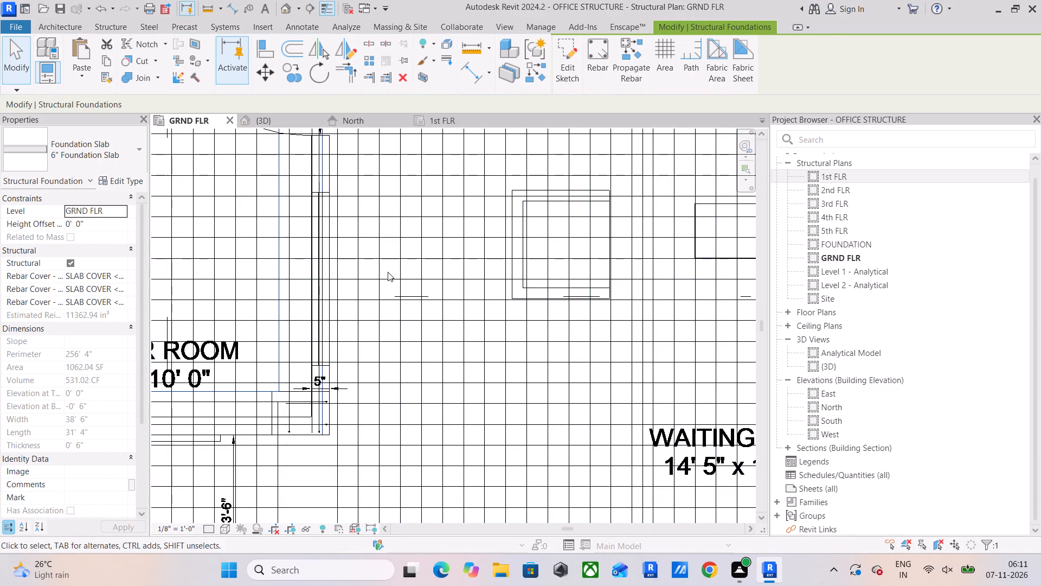
pyautogui.moveTo(389, 269); pyautogui.dragTo(369, 284)
pyautogui.write('sa')
pyautogui.write('hh')
pyautogui.scroll(-10, 374, 289)
pyautogui.moveTo(474, 339); pyautogui.dragTo(444, 333, button='middle')
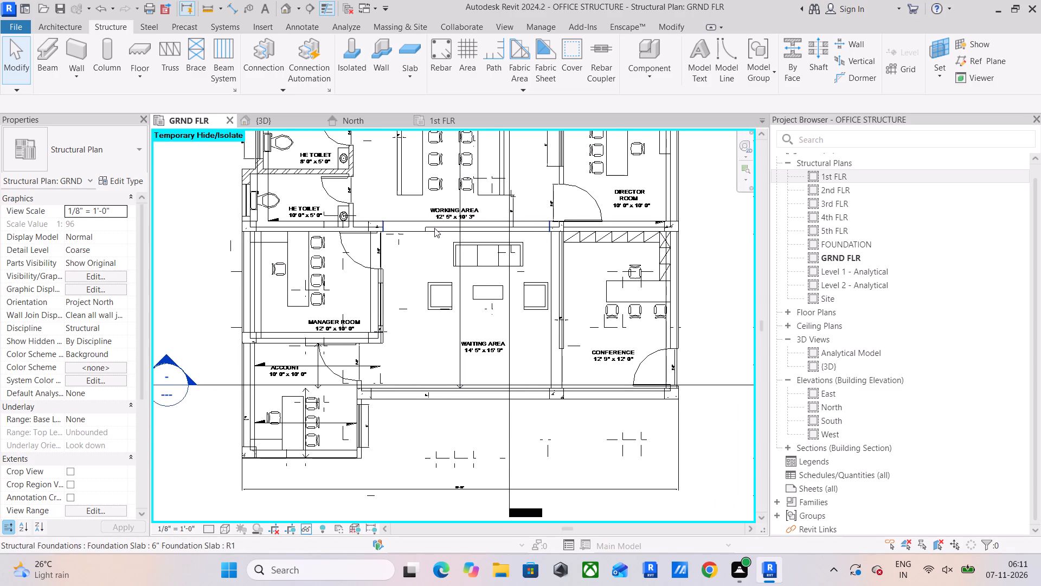
# Remove the MANAGER ROOM, WAITING AREA and CONFERENCE loops from the large ground floor slab's boundary, keeping only the rear WORKING AREA loop.
pyautogui.click(281, 114)
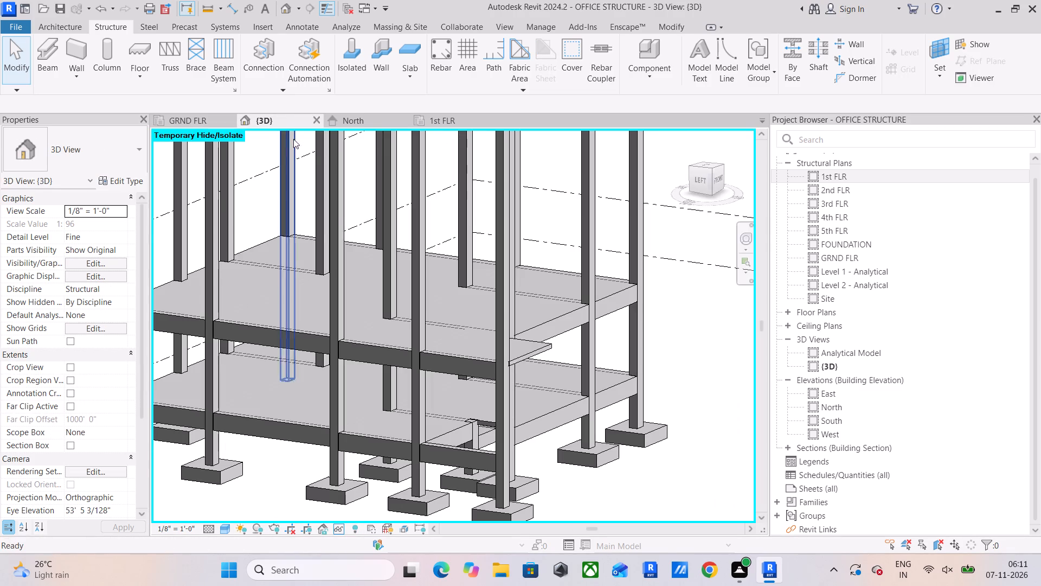
pyautogui.click(493, 419)
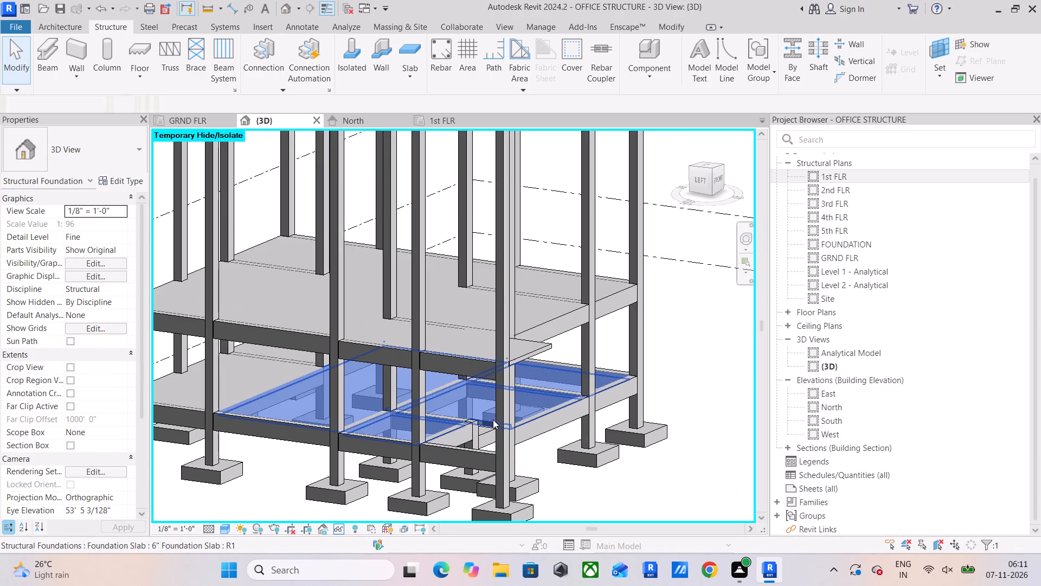
pyautogui.click(567, 70)
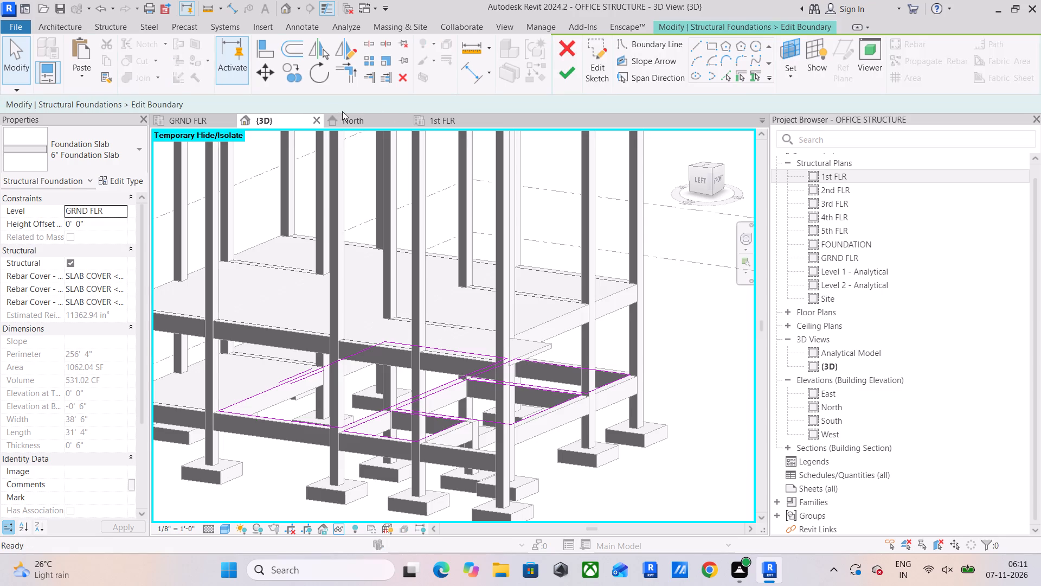
pyautogui.click(197, 121)
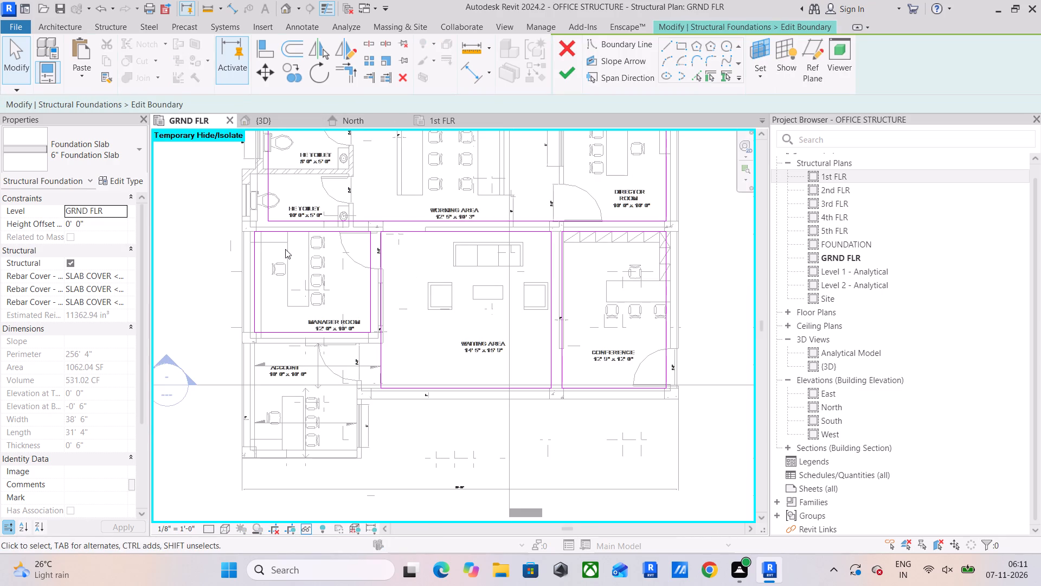
pyautogui.moveTo(188, 228); pyautogui.dragTo(715, 443)
pyautogui.press('Delete')
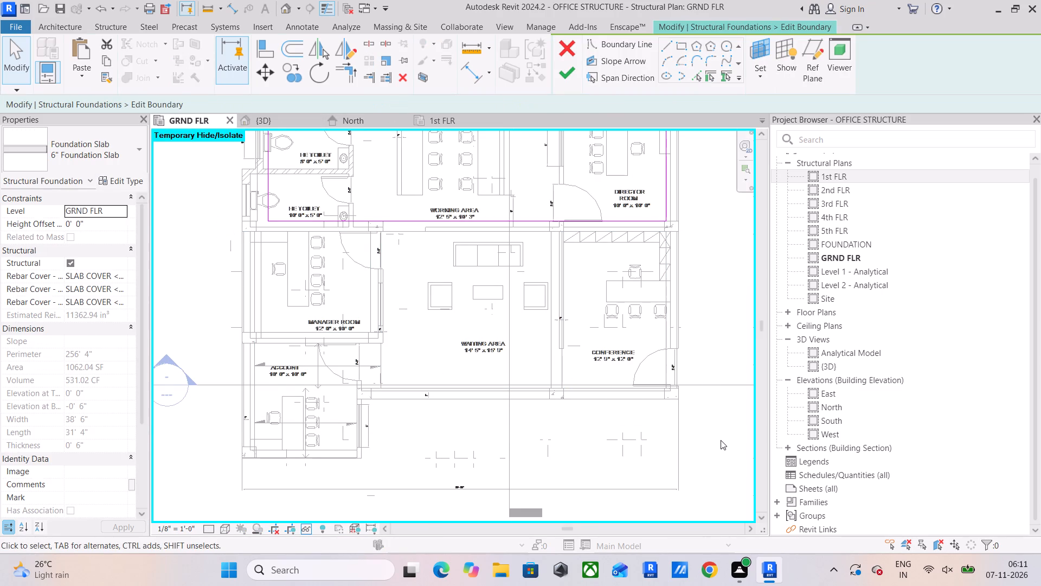
pyautogui.moveTo(648, 340); pyautogui.dragTo(658, 400, button='middle')
pyautogui.click(568, 75)
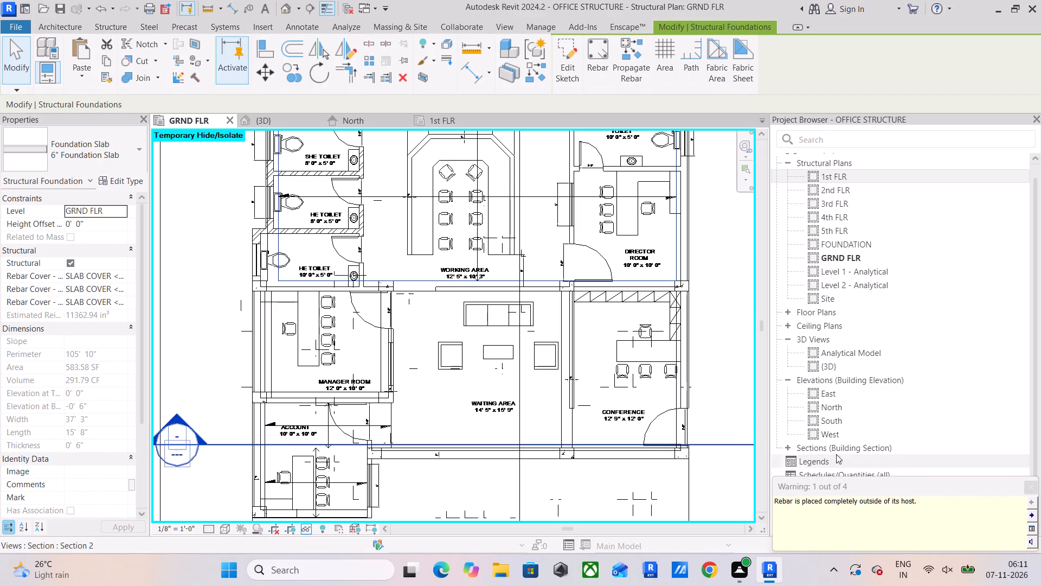
pyautogui.click(1033, 486)
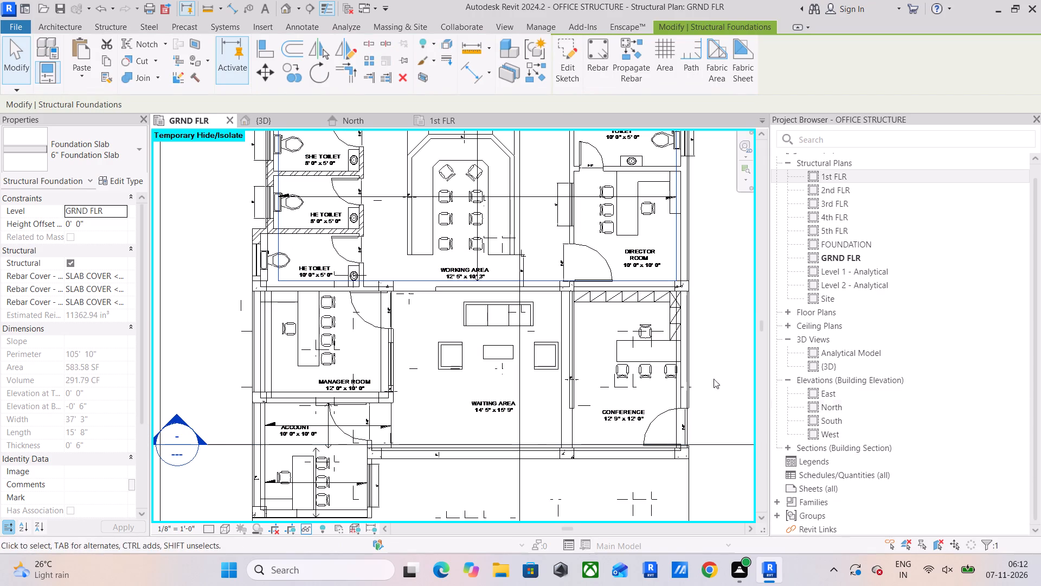
# Create a similar 6" foundation slab over the MANAGER ROOM with a rectangular boundary about 10' 10" by 9' 5".
pyautogui.click(250, 113)
pyautogui.click(254, 117)
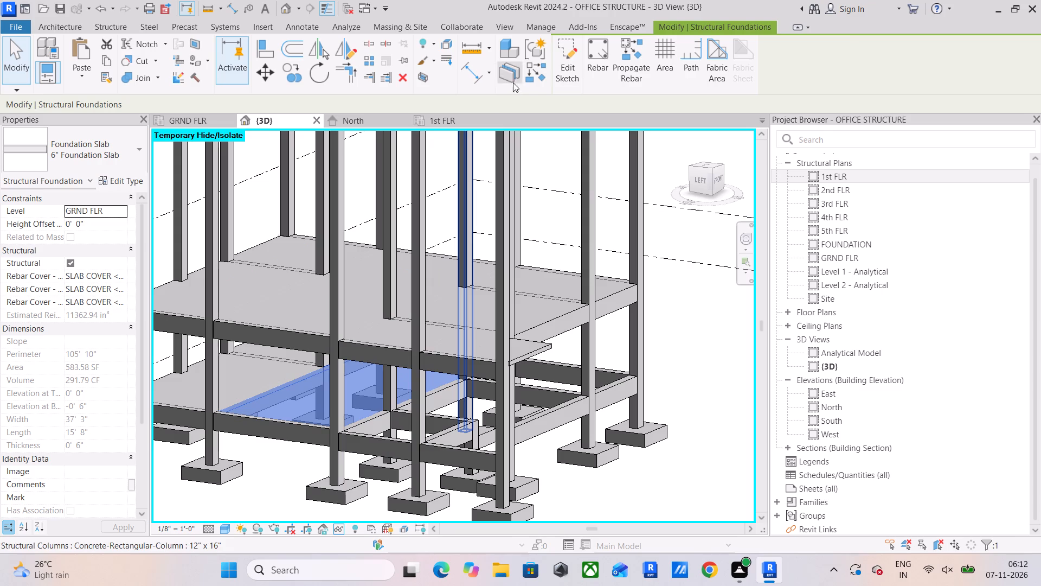
pyautogui.click(534, 75)
pyautogui.click(191, 125)
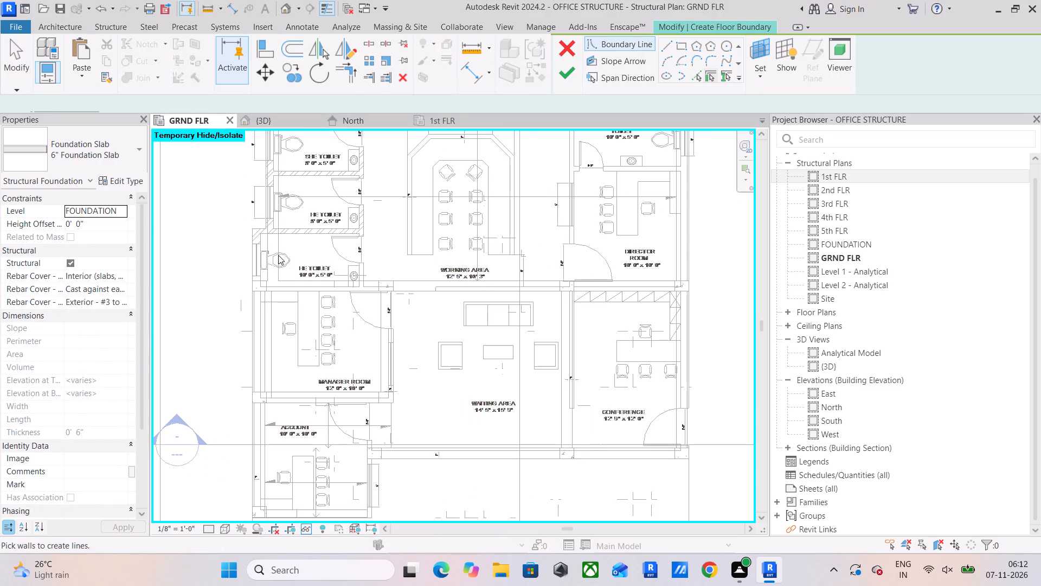
pyautogui.click(677, 46)
pyautogui.scroll(4, 232, 307)
pyautogui.scroll(4, 348, 295)
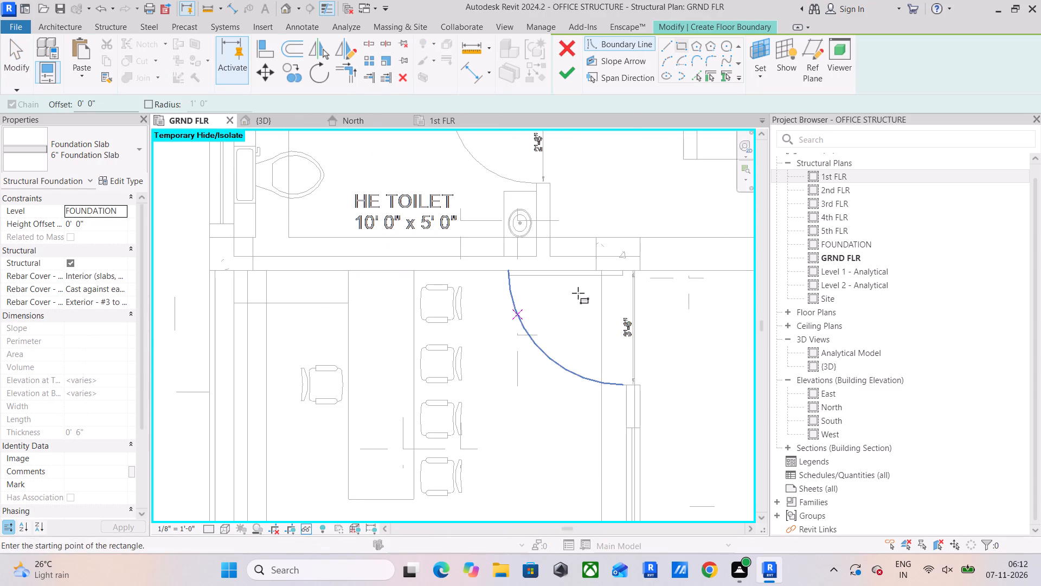
pyautogui.scroll(7, 596, 276)
pyautogui.click(611, 264)
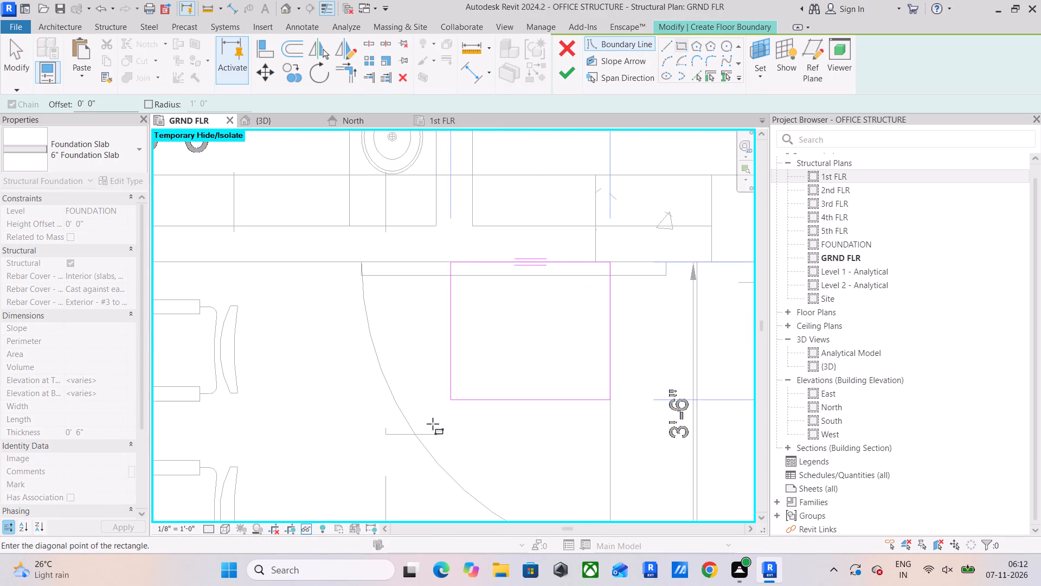
pyautogui.scroll(-5, 425, 437)
pyautogui.moveTo(424, 436); pyautogui.dragTo(577, 278, button='middle')
pyautogui.scroll(-4, 544, 334)
pyautogui.moveTo(541, 337); pyautogui.dragTo(590, 249, button='middle')
pyautogui.scroll(4, 418, 357)
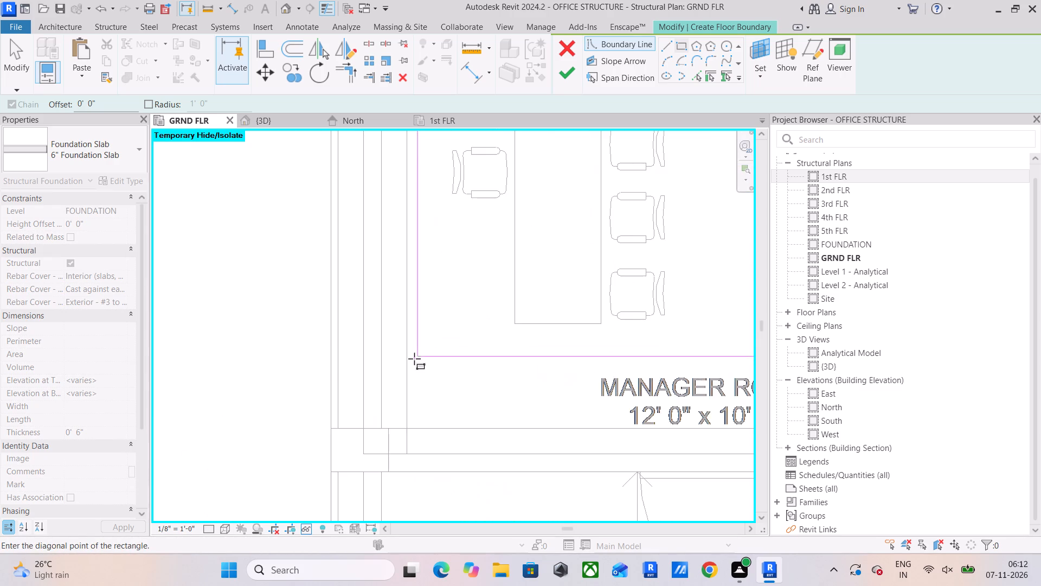
pyautogui.scroll(5, 398, 405)
pyautogui.click(363, 454)
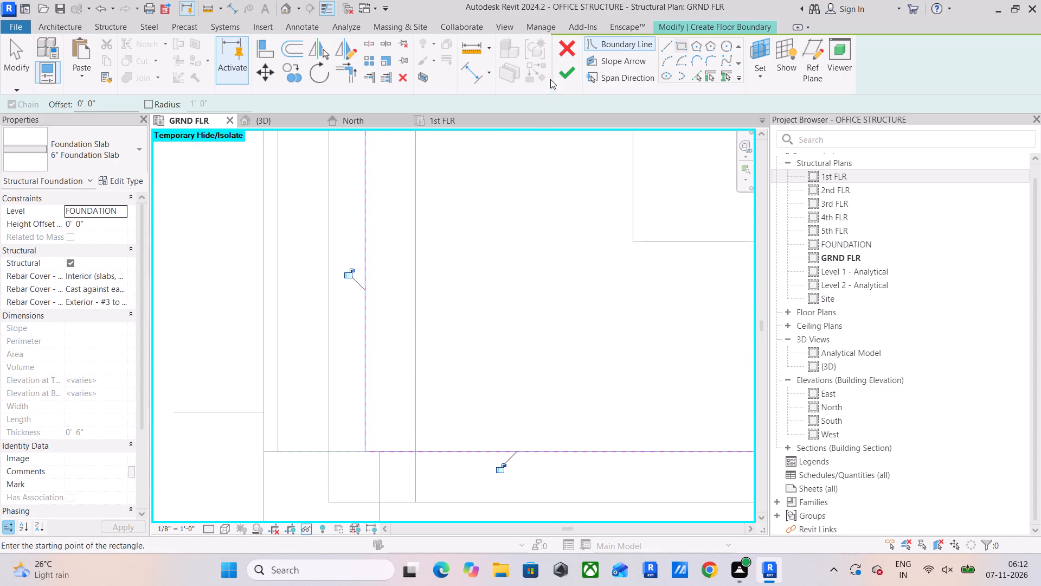
pyautogui.click(559, 73)
# Create a similar 6" foundation slab at GRND FLR over the WAITING AREA, with a rectangular boundary about 15' 11" by 14' 8".
pyautogui.scroll(-5, 553, 323)
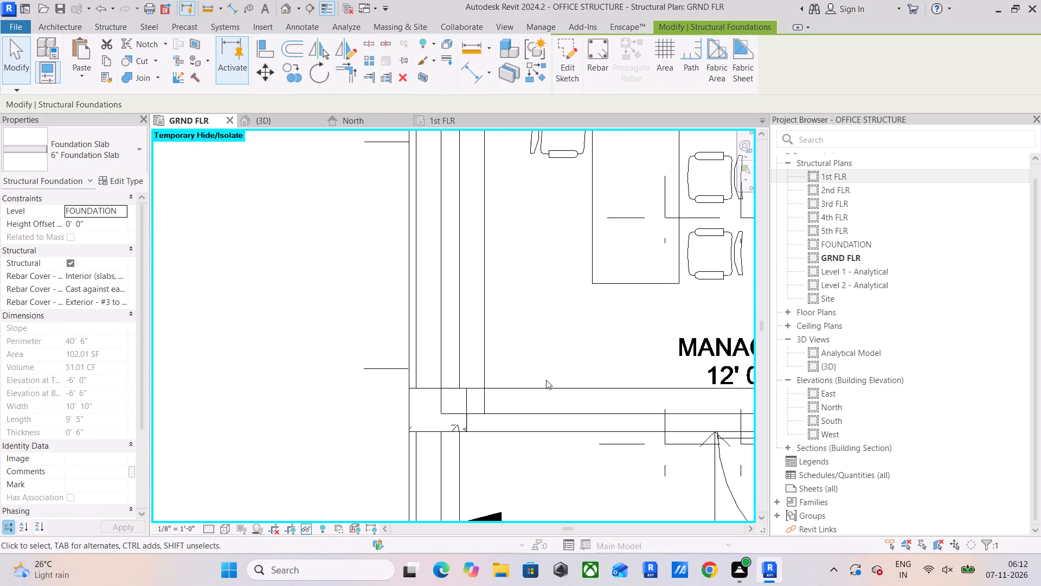
pyautogui.scroll(-3, 546, 380)
pyautogui.moveTo(544, 380); pyautogui.dragTo(470, 411, button='middle')
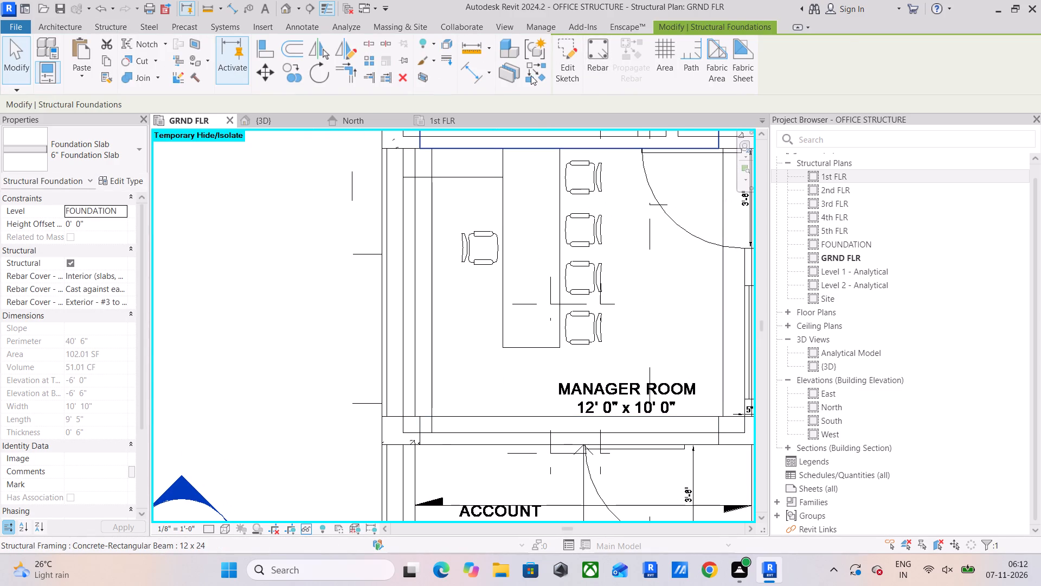
pyautogui.click(535, 66)
pyautogui.scroll(-4, 558, 237)
pyautogui.moveTo(557, 239); pyautogui.dragTo(464, 282, button='middle')
pyautogui.scroll(9, 551, 258)
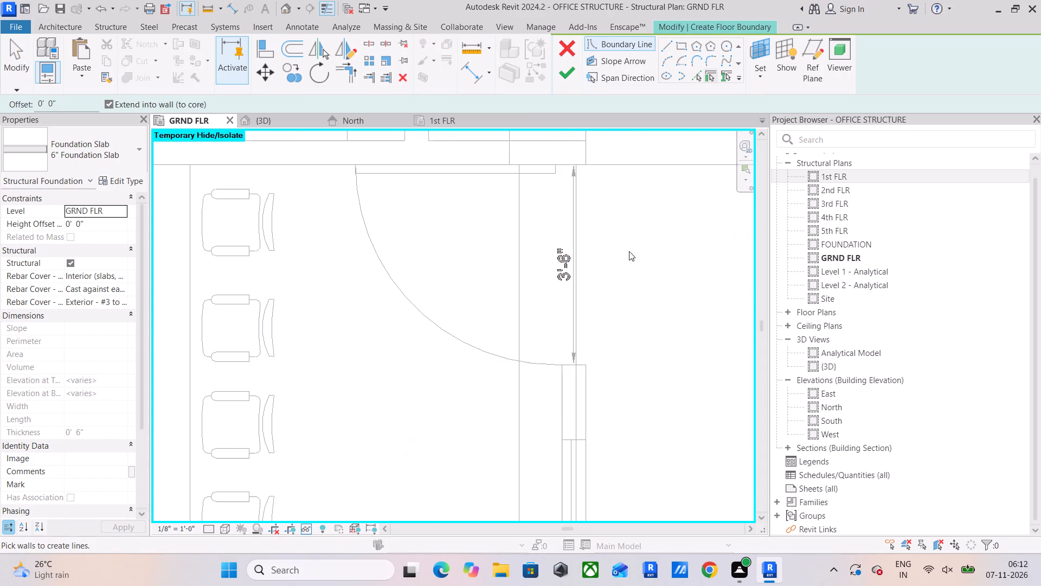
pyautogui.moveTo(623, 251); pyautogui.dragTo(561, 390, button='middle')
pyautogui.click(689, 45)
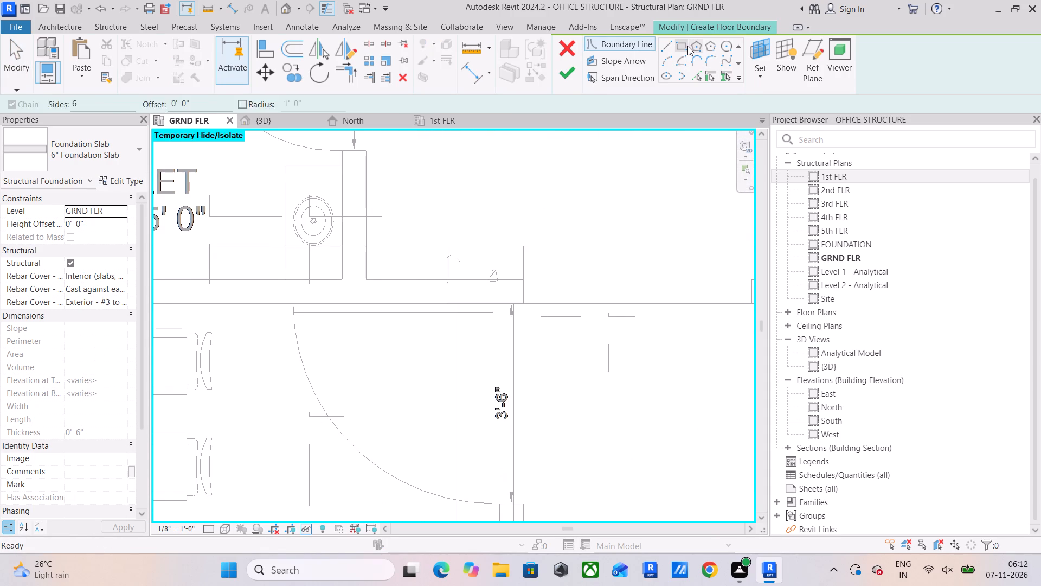
pyautogui.click(687, 46)
pyautogui.scroll(4, 519, 282)
pyautogui.scroll(4, 519, 326)
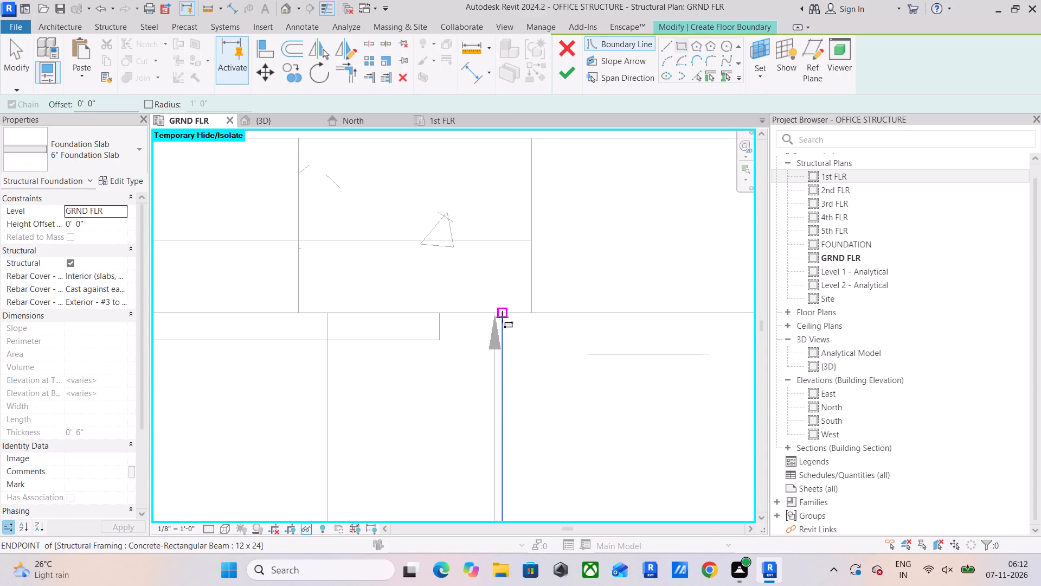
pyautogui.click(502, 317)
pyautogui.scroll(-10, 572, 425)
pyautogui.moveTo(607, 433); pyautogui.dragTo(502, 210, button='middle')
pyautogui.scroll(-10, 521, 251)
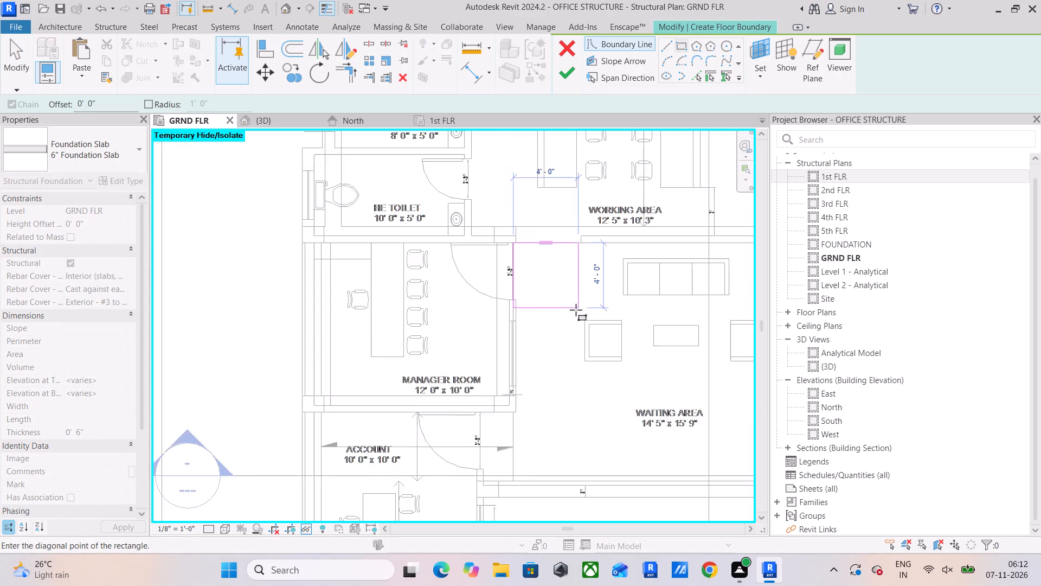
pyautogui.scroll(-1, 576, 310)
pyautogui.moveTo(587, 319); pyautogui.dragTo(535, 192, button='middle')
pyautogui.scroll(12, 564, 267)
pyautogui.moveTo(628, 303); pyautogui.dragTo(336, 302, button='middle')
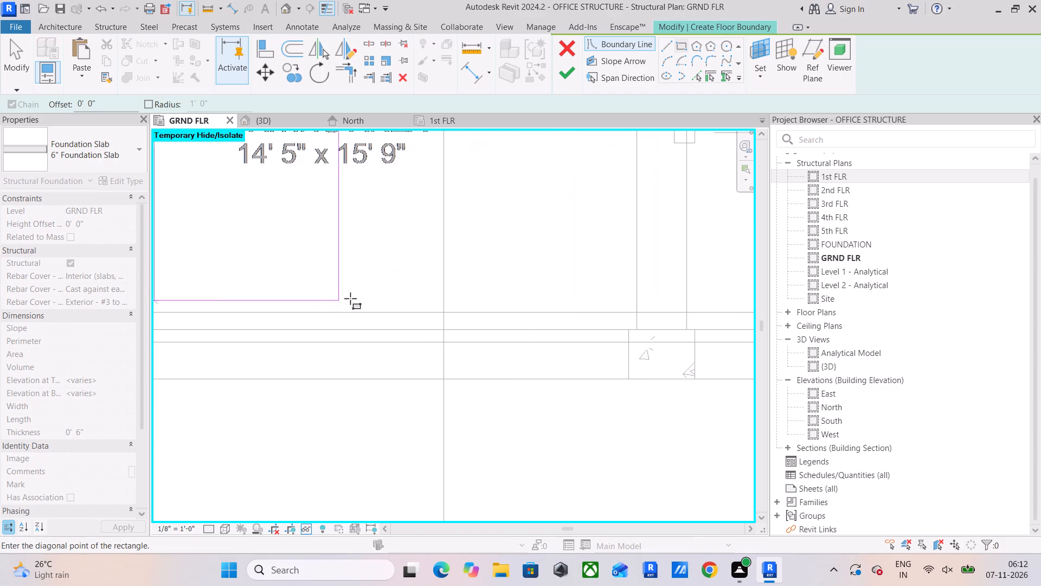
pyautogui.scroll(-6, 409, 298)
pyautogui.scroll(11, 492, 300)
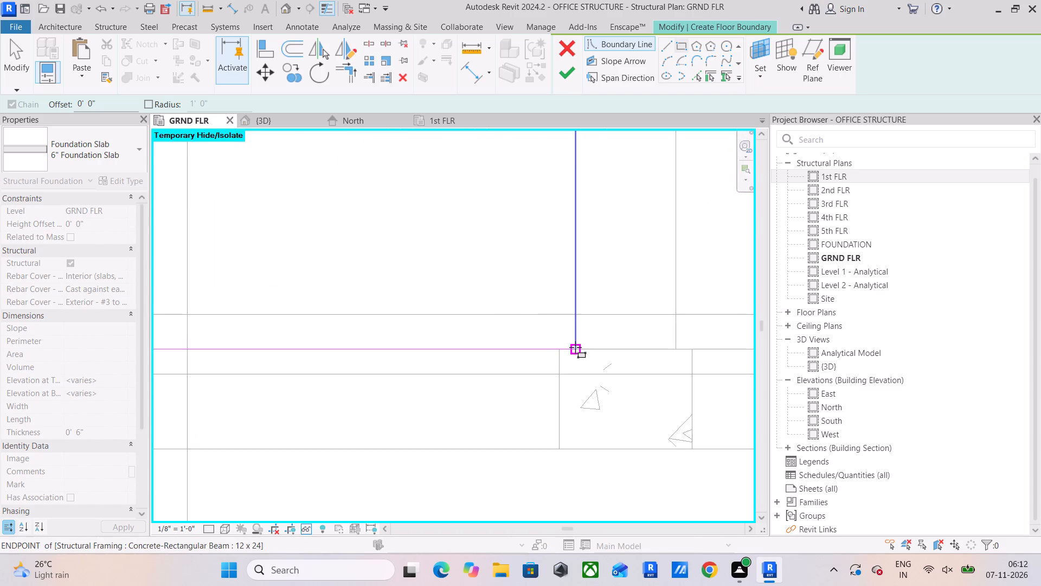
pyautogui.click(575, 347)
pyautogui.scroll(-16, 577, 305)
pyautogui.moveTo(615, 301); pyautogui.dragTo(547, 390, button='middle')
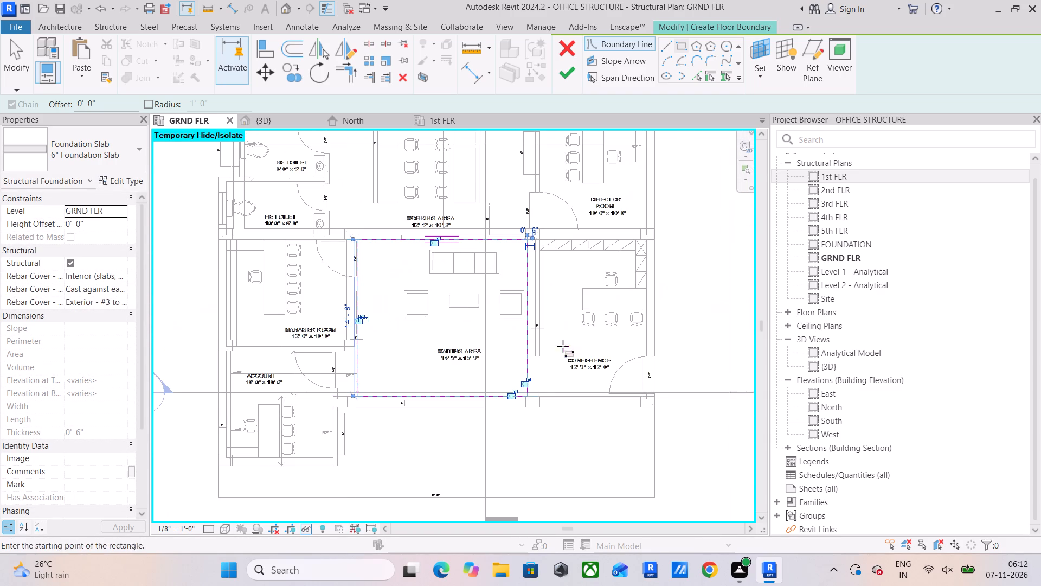
pyautogui.click(571, 74)
# Create a similar 6" foundation slab at GRND FLR over the CONFERENCE room beside the WAITING AREA, with a rectangular boundary about 9' 7" by 14' 8".
pyautogui.click(535, 67)
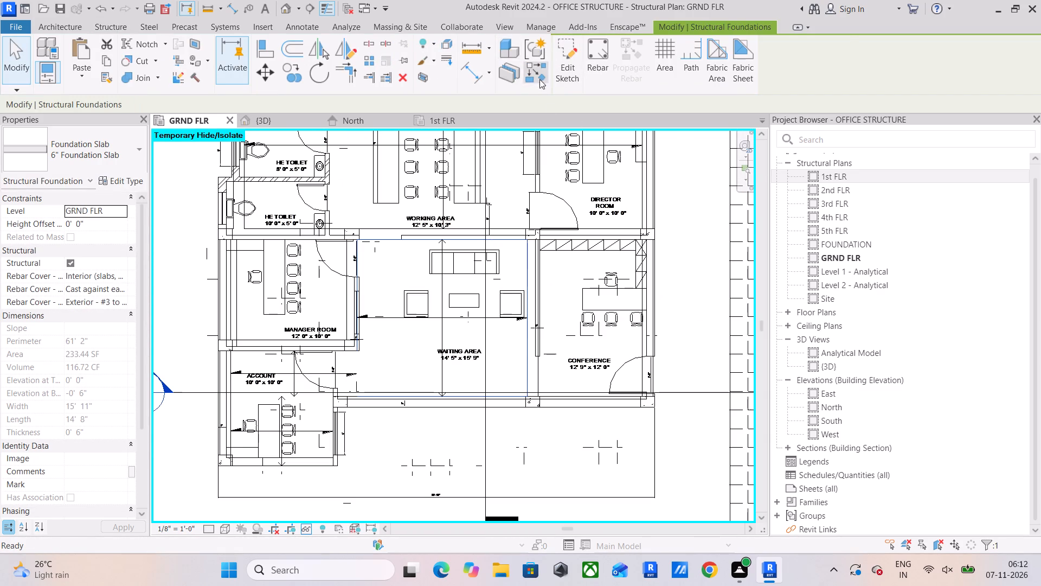
pyautogui.scroll(10, 563, 215)
pyautogui.click(678, 44)
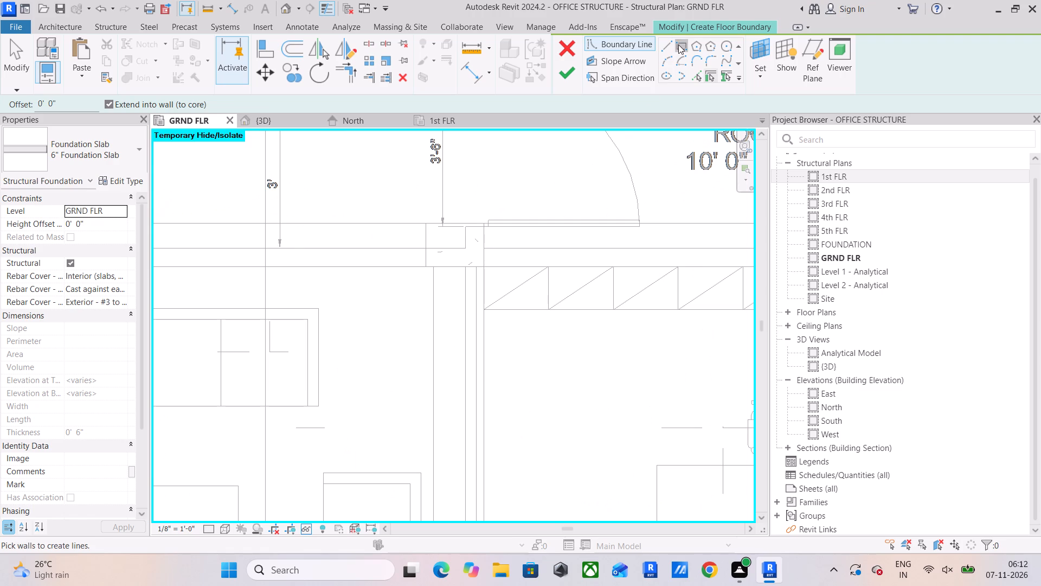
pyautogui.scroll(4, 539, 205)
pyautogui.click(446, 318)
pyautogui.scroll(-13, 476, 356)
pyautogui.moveTo(501, 378); pyautogui.dragTo(413, 120, button='middle')
pyautogui.scroll(5, 493, 238)
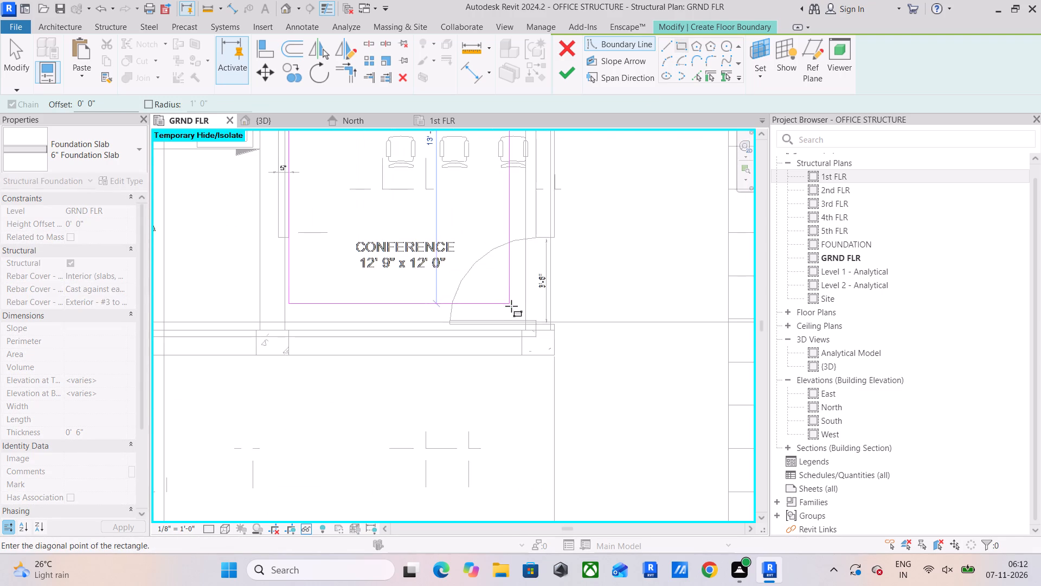
pyautogui.scroll(12, 511, 306)
pyautogui.click(591, 428)
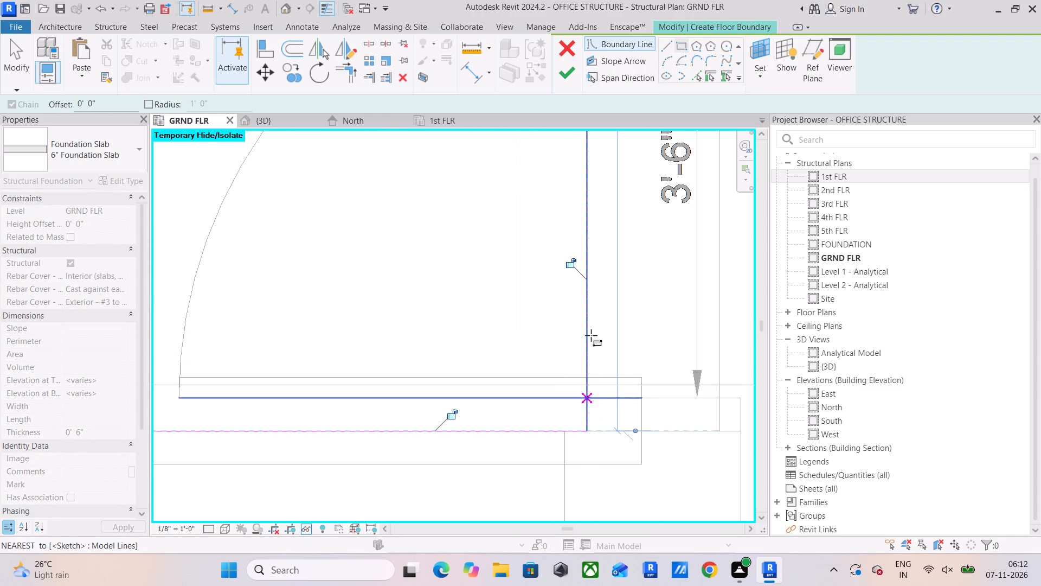
pyautogui.scroll(-18, 583, 280)
pyautogui.moveTo(581, 278); pyautogui.dragTo(598, 378, button='middle')
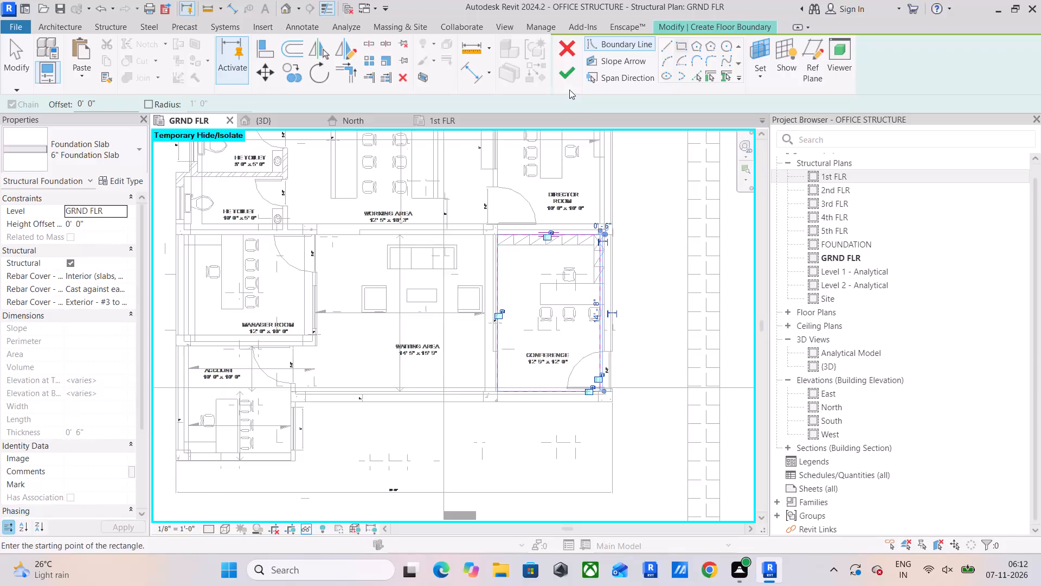
pyautogui.click(568, 73)
# Reset the temporary hide in the GRND FLR plan to bring back the slab rebar.
pyautogui.scroll(-4, 341, 109)
pyautogui.moveTo(341, 113); pyautogui.dragTo(510, 228, button='middle')
pyautogui.scroll(-2, 509, 229)
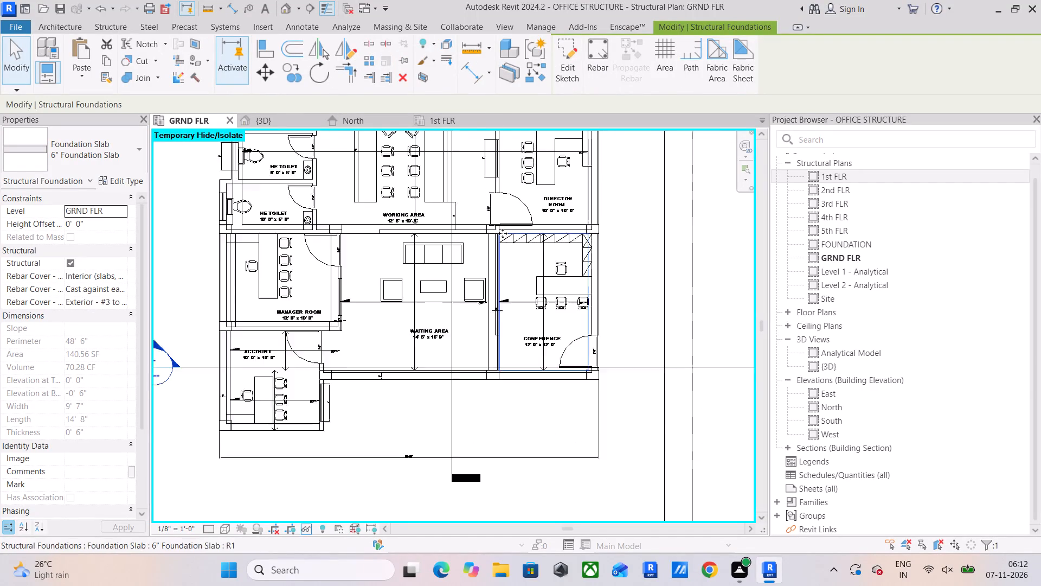
pyautogui.scroll(-2, 503, 233)
pyautogui.scroll(-1, 466, 259)
pyautogui.moveTo(470, 265); pyautogui.dragTo(507, 331, button='middle')
pyautogui.moveTo(470, 257); pyautogui.dragTo(453, 315, button='middle')
pyautogui.scroll(3, 458, 268)
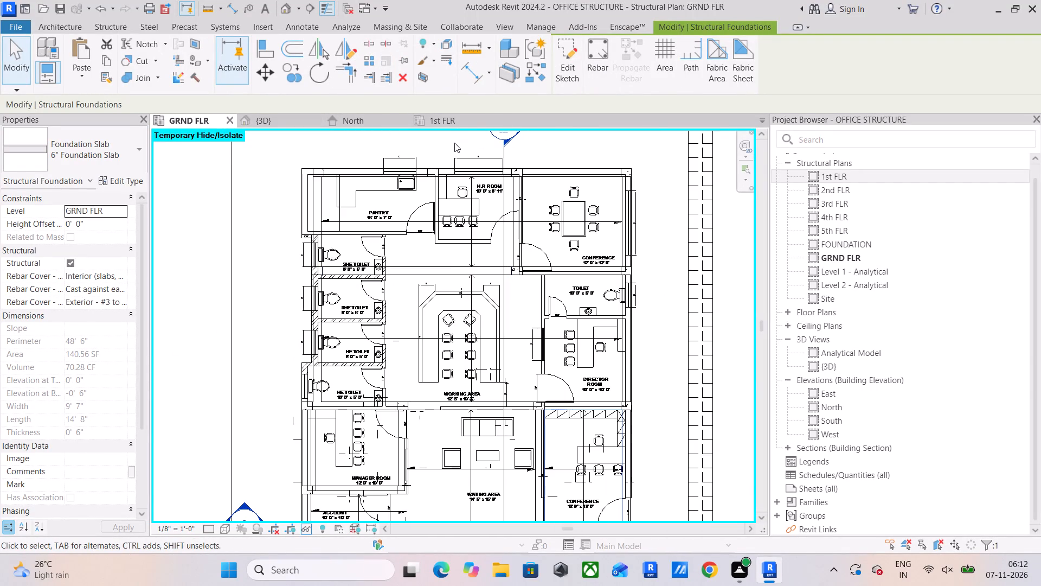
pyautogui.write('hr')
# Select the whole ground floor layout and review its related warnings, expanding Warning 1.
pyautogui.scroll(-4, 499, 167)
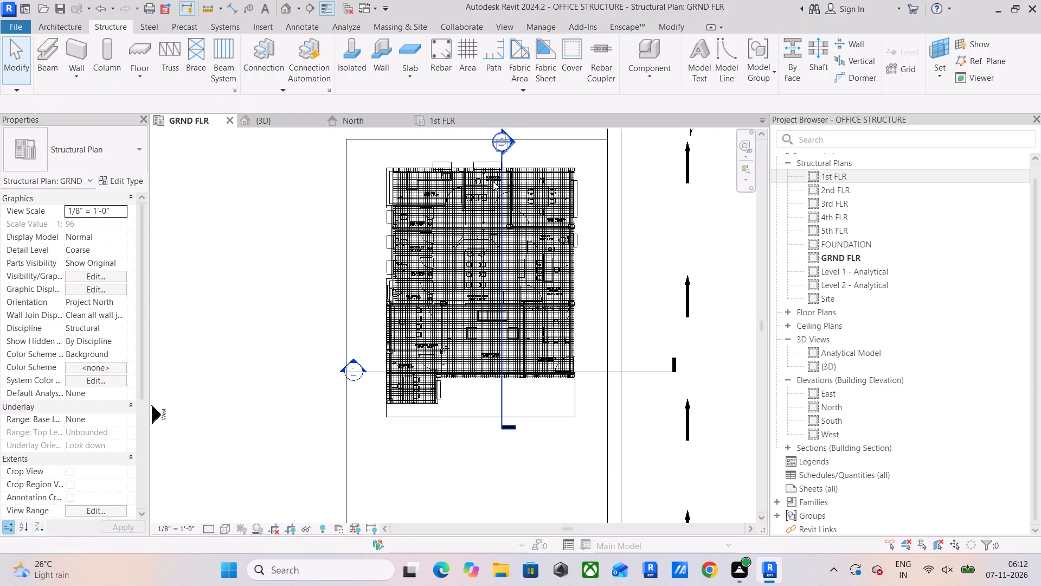
pyautogui.moveTo(362, 155); pyautogui.dragTo(585, 431)
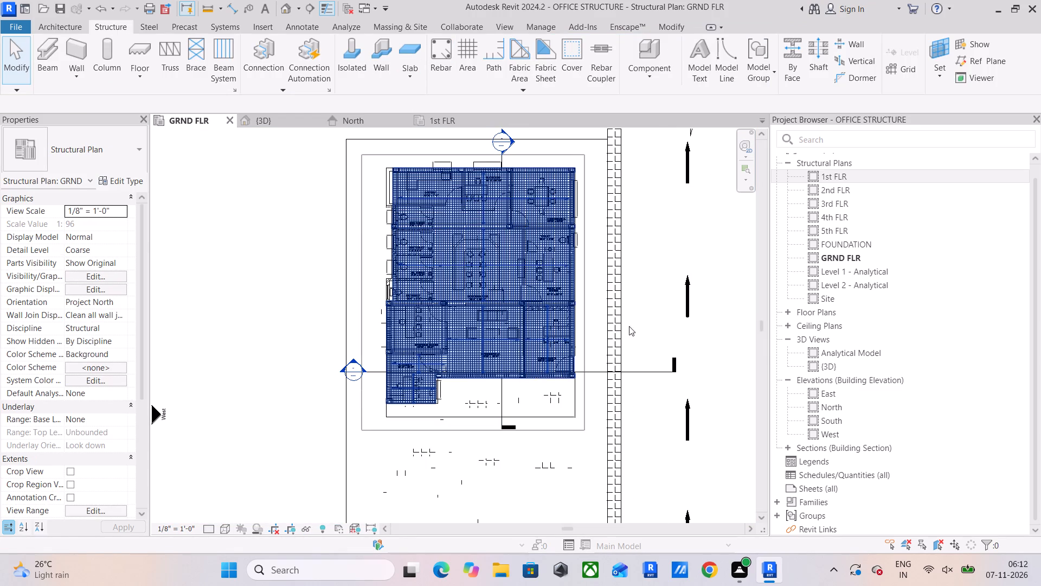
pyautogui.click(589, 55)
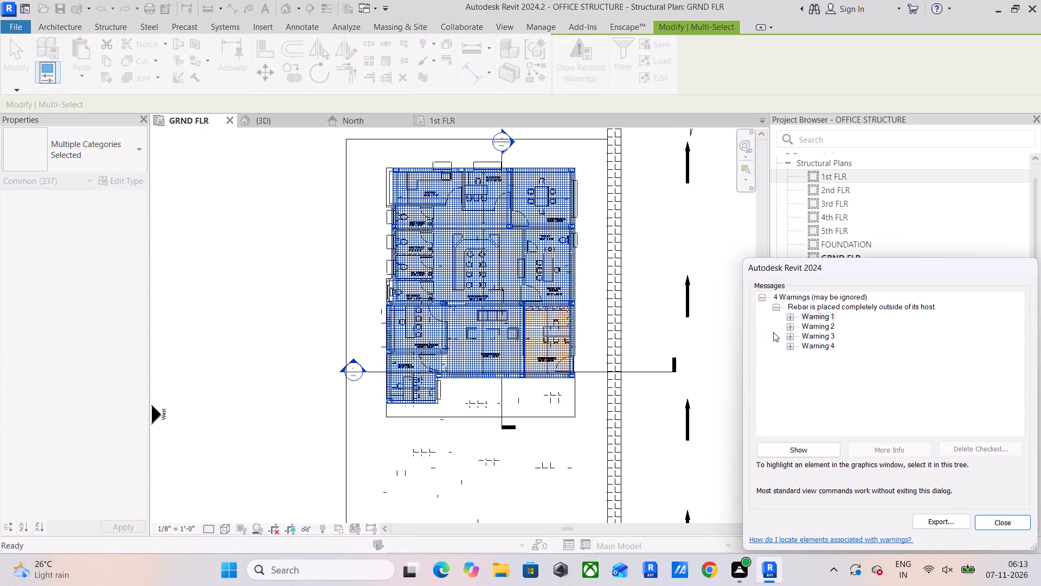
pyautogui.click(789, 318)
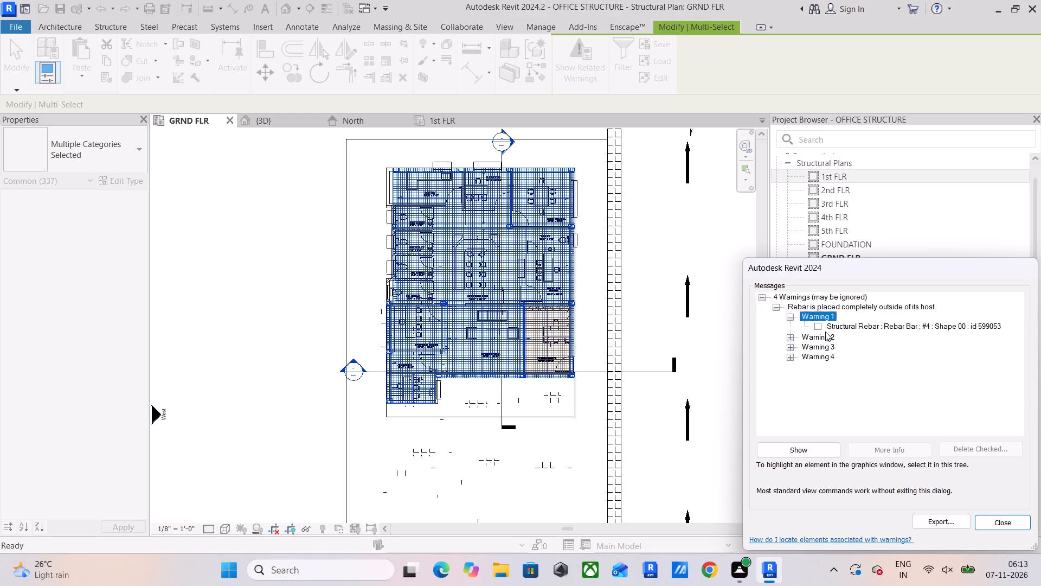
pyautogui.click(1010, 523)
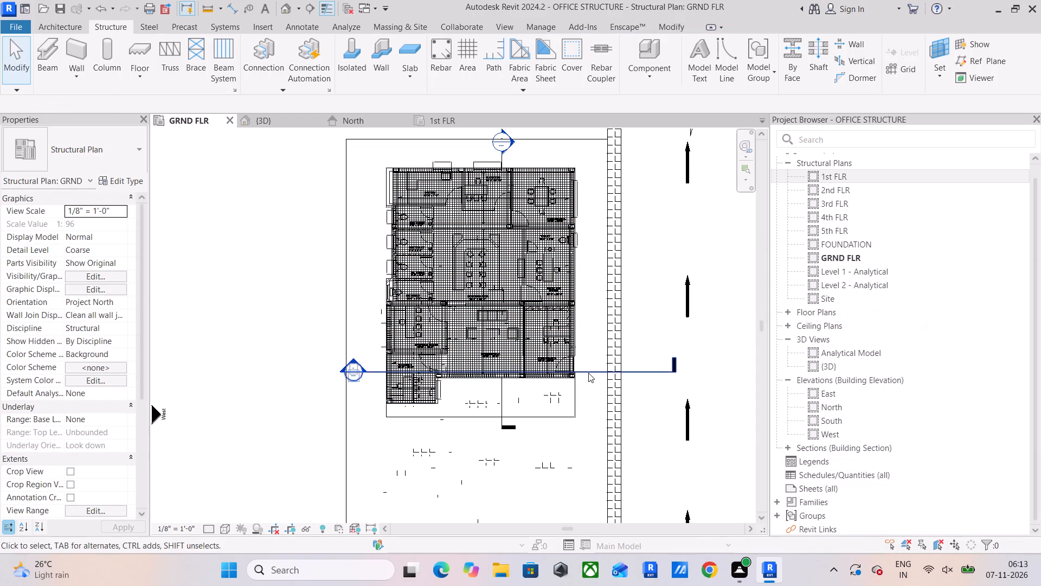
# Select the #4 rebar set in the CONFERENCE room beside the WAITING AREA and check it in the 3D view.
pyautogui.scroll(11, 554, 347)
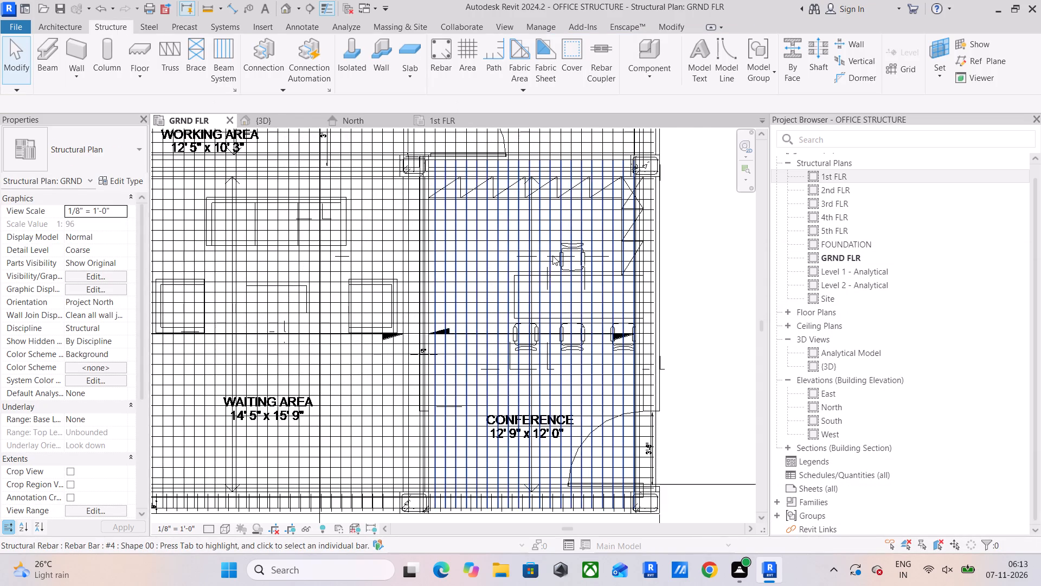
pyautogui.scroll(2, 552, 251)
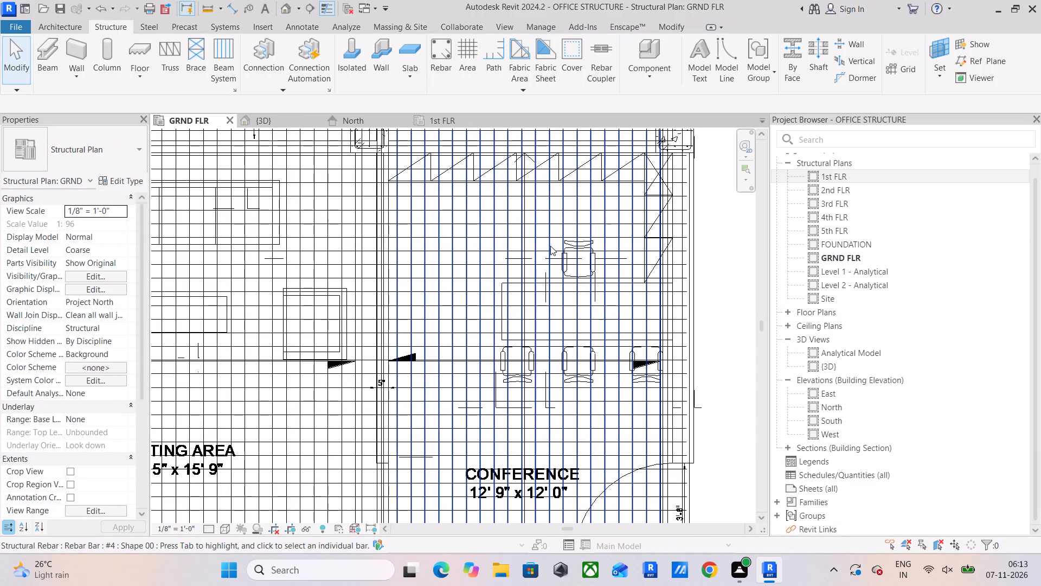
pyautogui.click(550, 246)
pyautogui.click(267, 120)
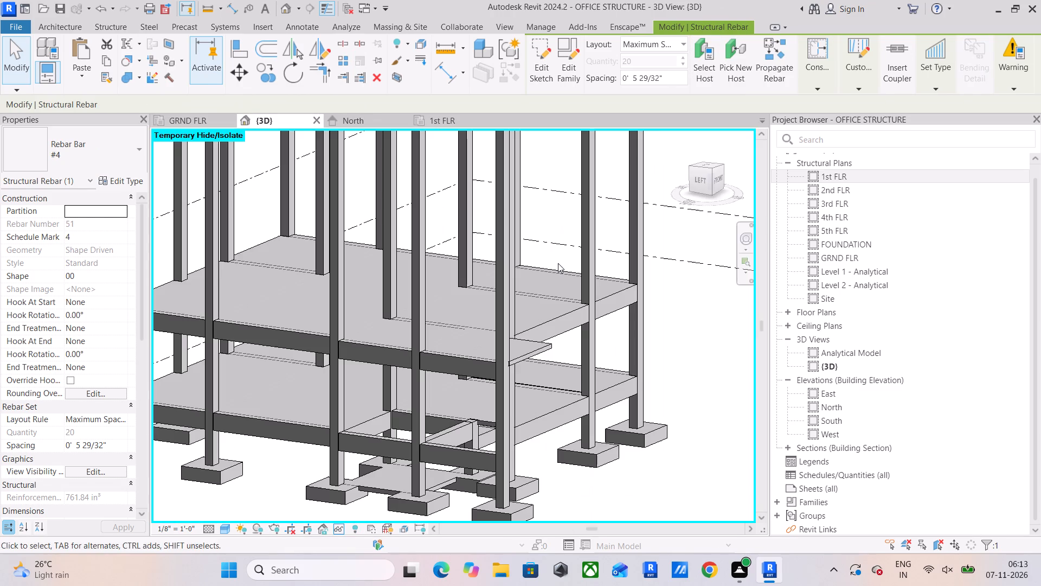
pyautogui.moveTo(621, 347); pyautogui.dragTo(579, 281, button='middle')
pyautogui.press('Escape')
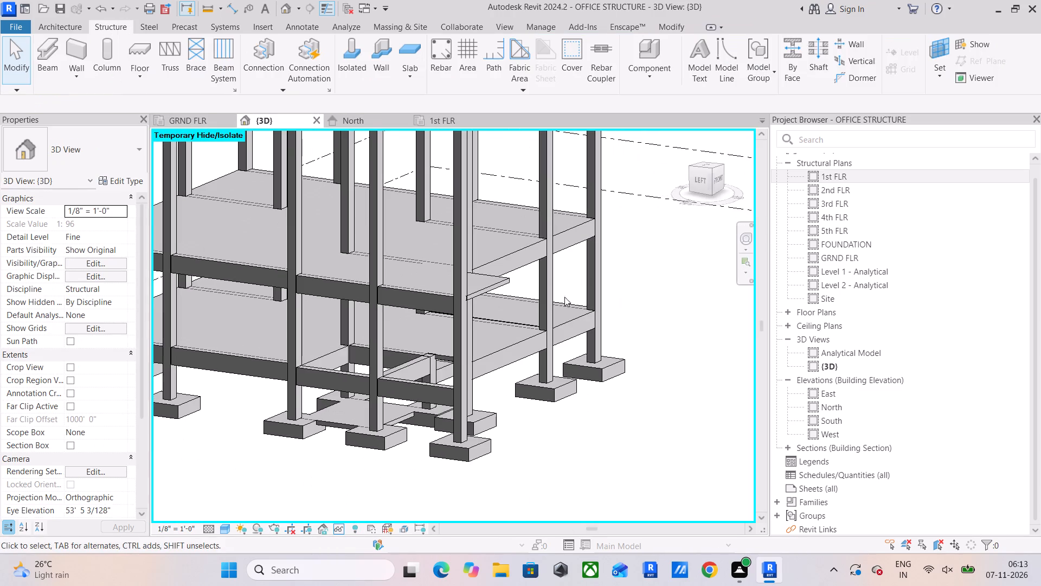
# Assign the SLAB COVER <0' - 1"> rebar cover to the GRND FLR foundation slab over the WAITING AREA in the 3D view.
pyautogui.moveTo(527, 342); pyautogui.dragTo(496, 269, button='middle')
pyautogui.scroll(4, 365, 285)
pyautogui.moveTo(360, 282); pyautogui.dragTo(375, 303, button='middle')
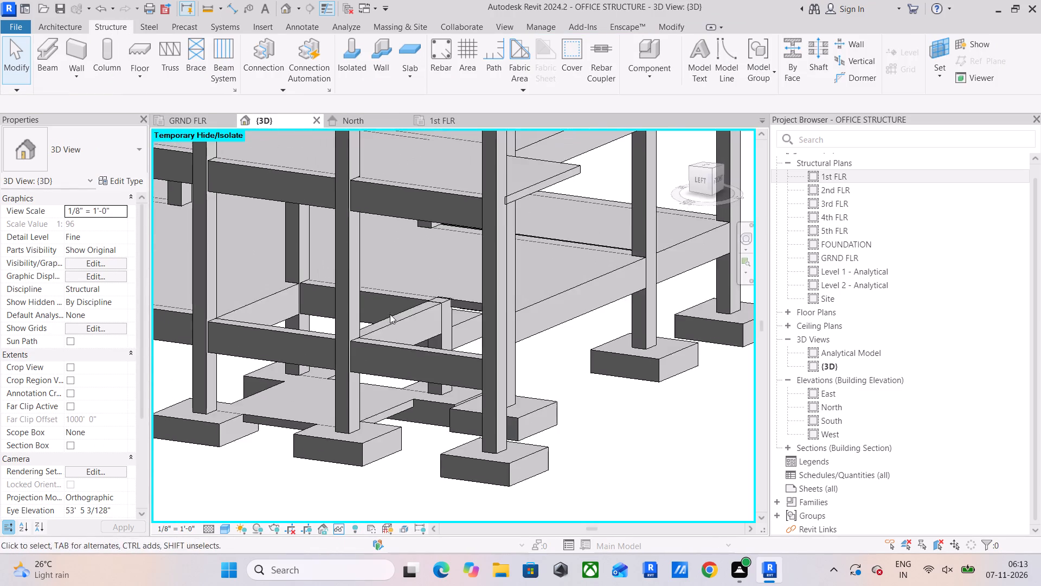
pyautogui.scroll(4, 457, 304)
pyautogui.click(463, 302)
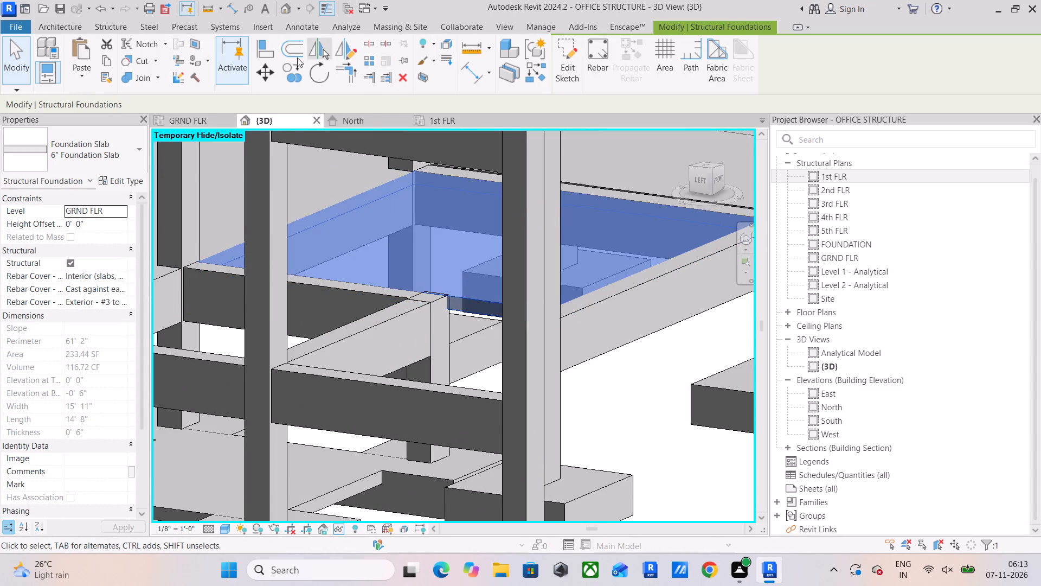
pyautogui.click(116, 28)
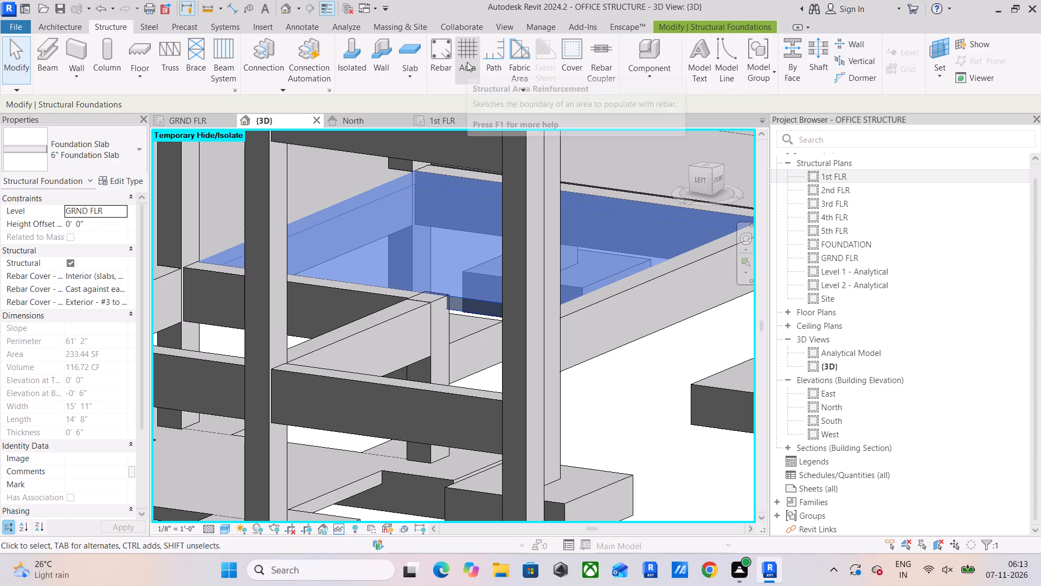
pyautogui.click(574, 60)
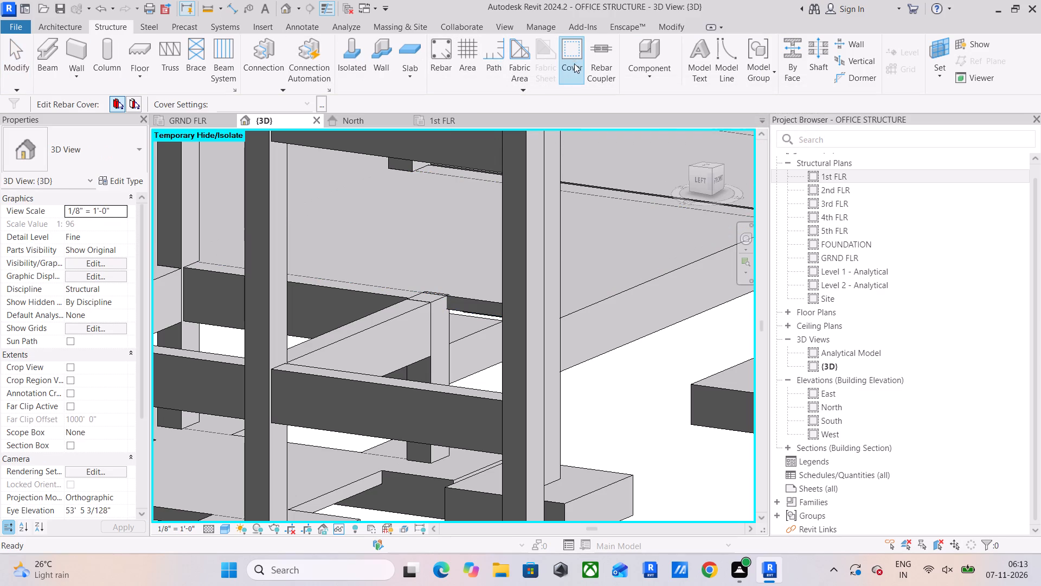
pyautogui.click(481, 299)
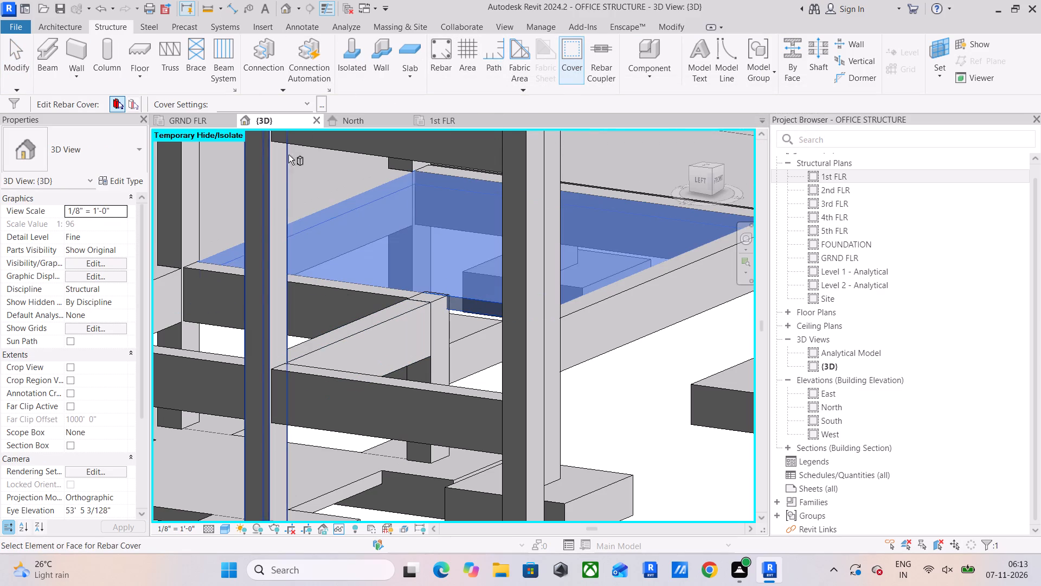
pyautogui.click(304, 96)
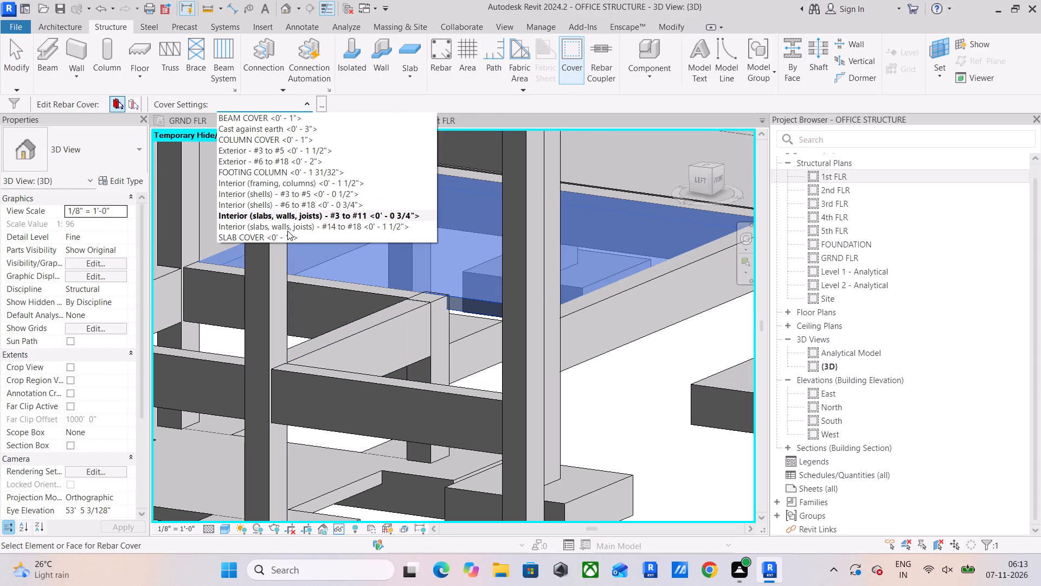
pyautogui.click(287, 233)
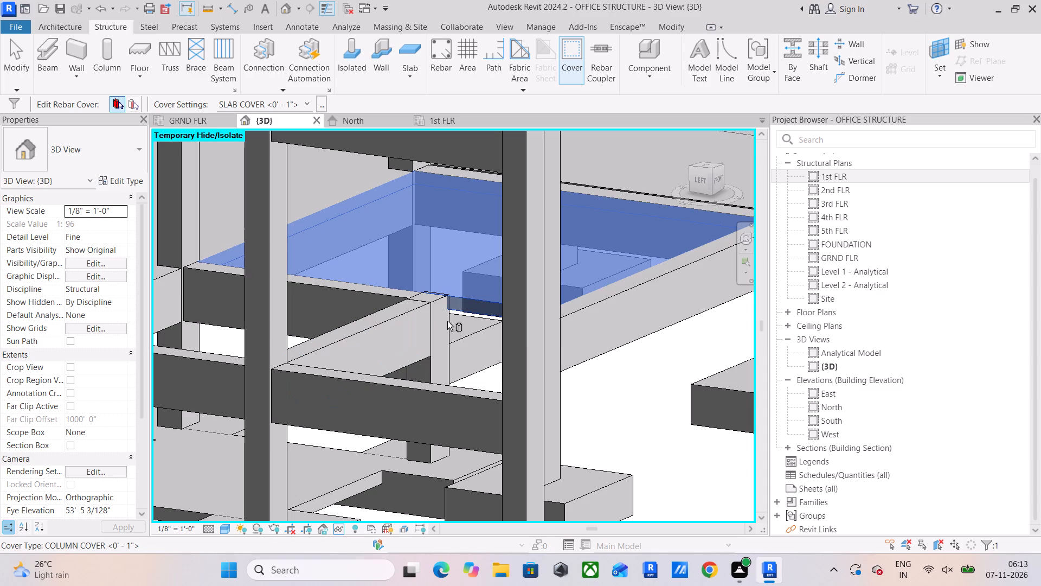
pyautogui.press('Escape')
# Temporarily hide the WAITING AREA foundation slab in the 3D view.
pyautogui.click(476, 307)
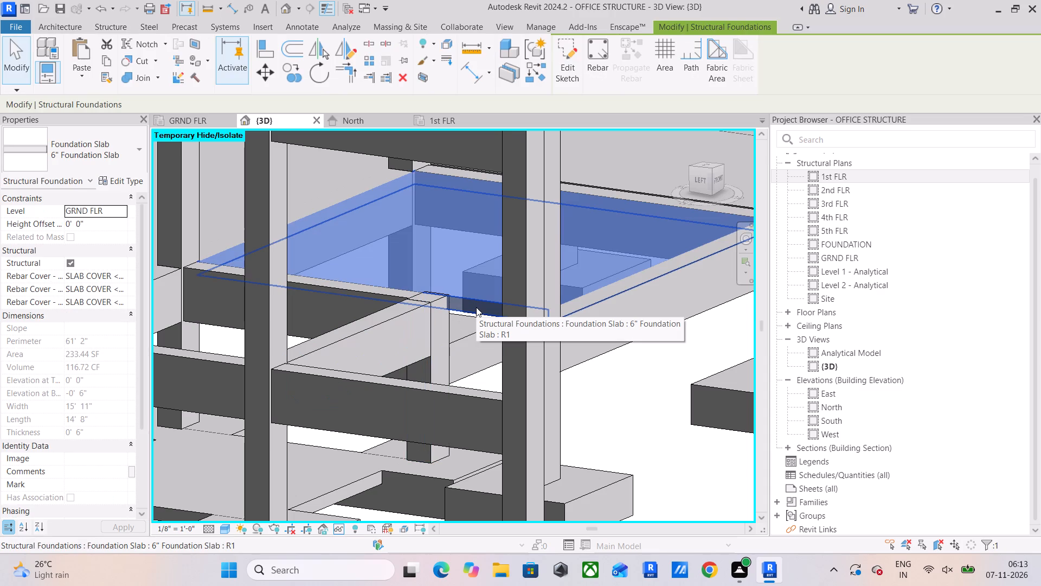
pyautogui.write('hh')
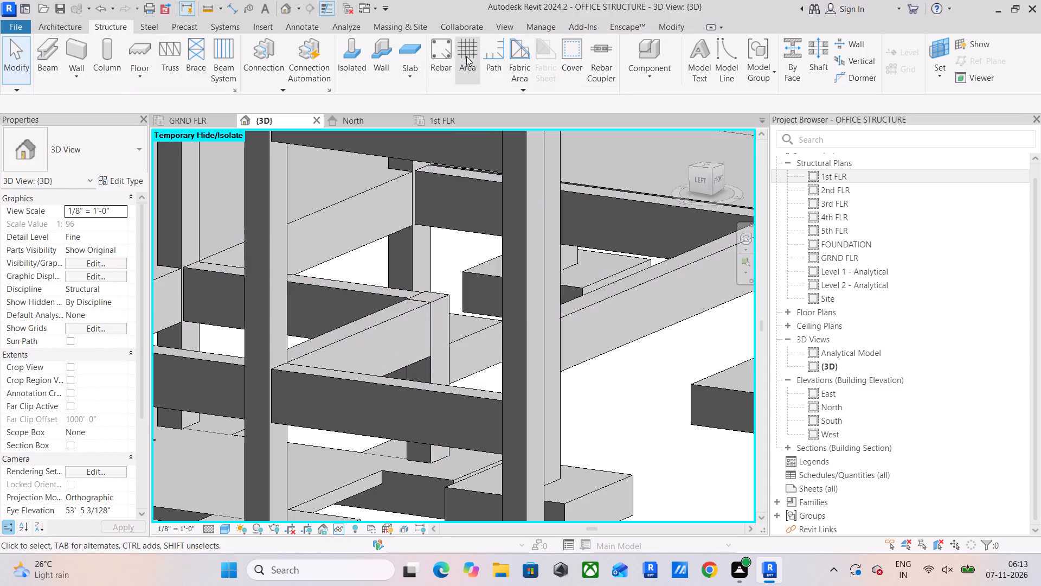
# Assign the SLAB COVER <0' - 1"> rebar cover to the GRND FLR foundation slab over the adjoining CONFERENCE room.
pyautogui.click(562, 59)
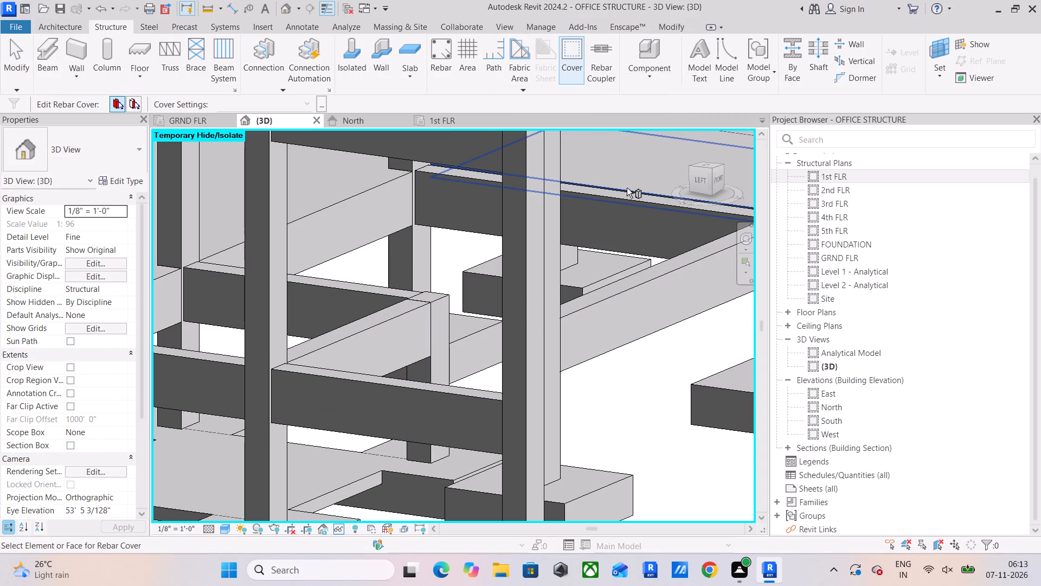
pyautogui.click(628, 188)
pyautogui.click(300, 100)
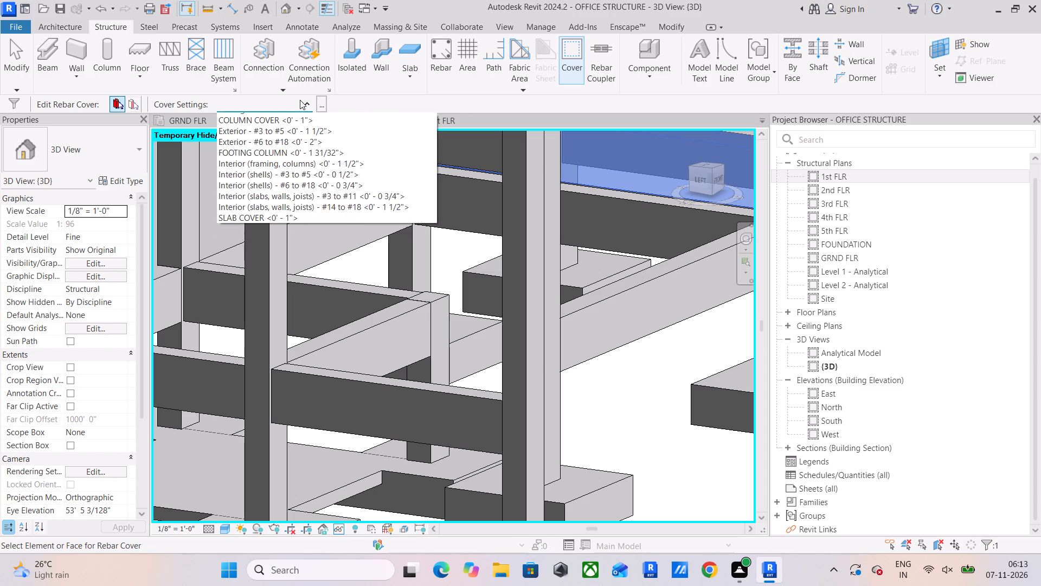
pyautogui.click(263, 234)
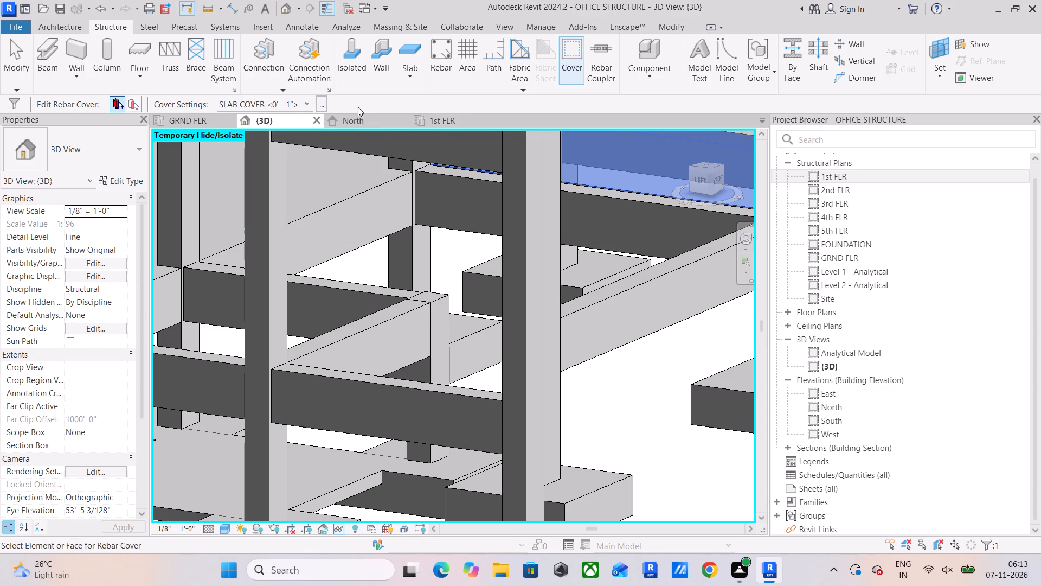
pyautogui.press('Escape')
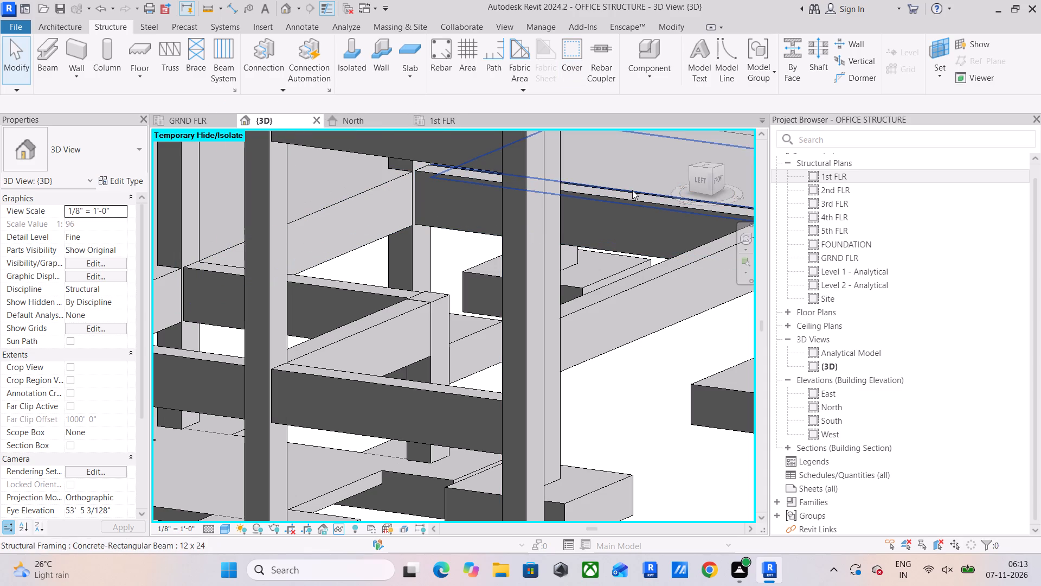
# Select the CONFERENCE room foundation slab beside the WAITING AREA and temporarily hide it in the 3D view.
pyautogui.click(632, 190)
pyautogui.scroll(-3, 632, 190)
pyautogui.keyDown('shift'); pyautogui.moveTo(641, 247); pyautogui.dragTo(557, 298, button='middle'); pyautogui.keyUp('shift')
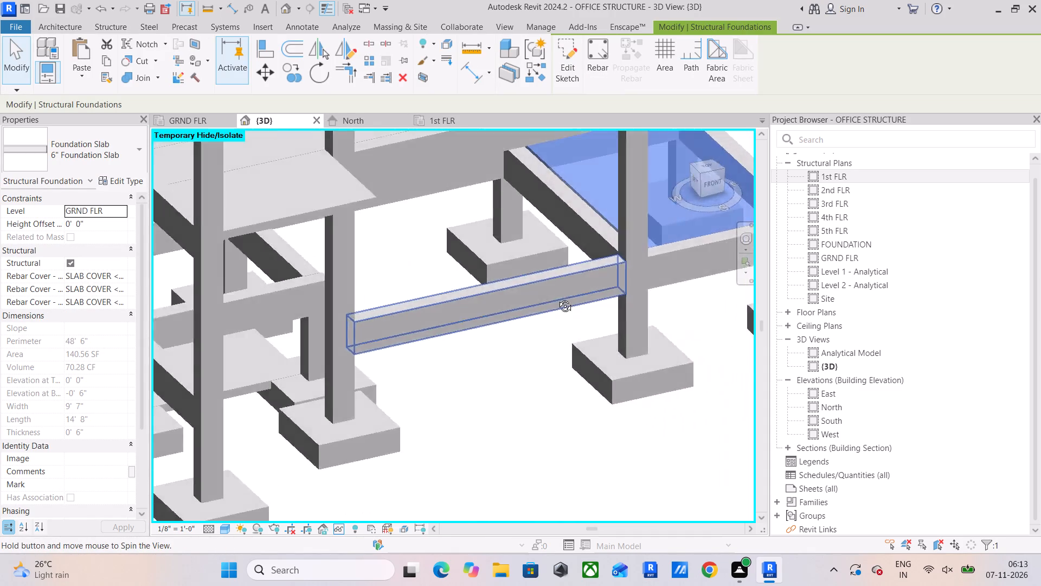
pyautogui.keyDown('shift'); pyautogui.moveTo(557, 298); pyautogui.dragTo(490, 319, button='middle'); pyautogui.keyUp('shift')
pyautogui.scroll(8, 601, 202)
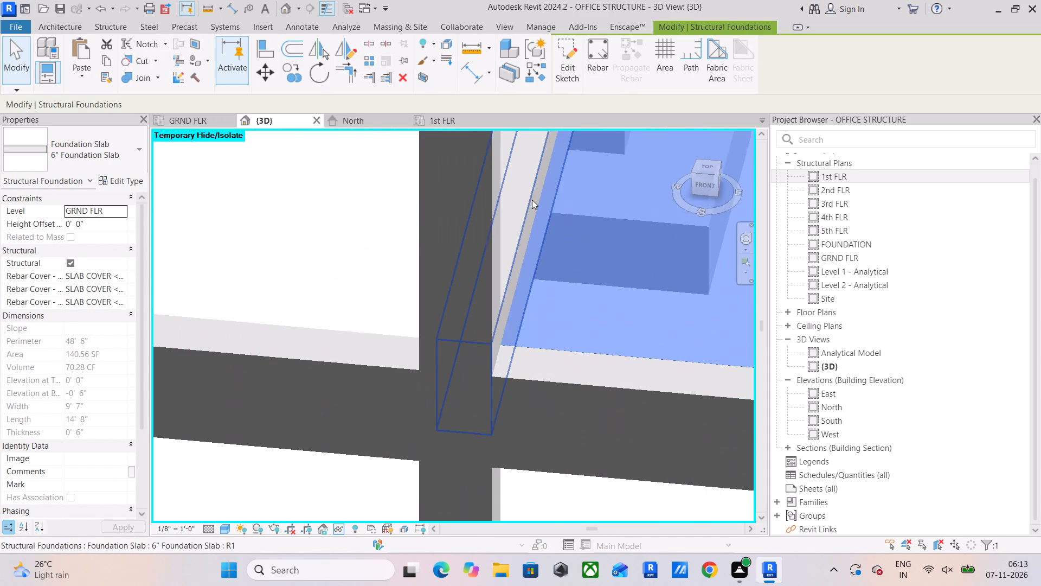
pyautogui.keyDown('shift'); pyautogui.moveTo(517, 235); pyautogui.dragTo(492, 314, button='middle'); pyautogui.keyUp('shift')
pyautogui.moveTo(492, 335); pyautogui.dragTo(503, 329, button='middle')
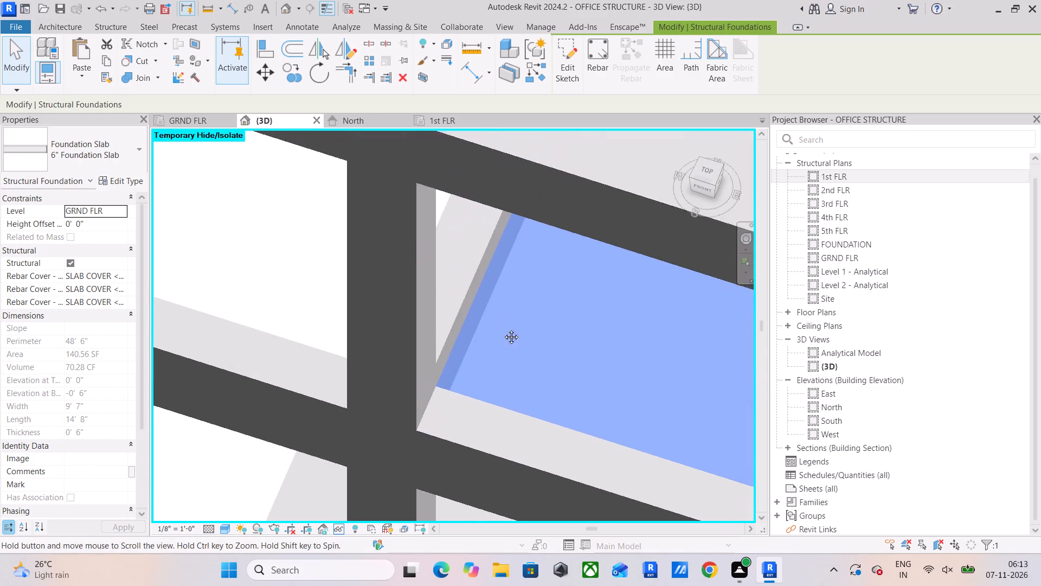
pyautogui.moveTo(503, 329); pyautogui.dragTo(522, 320, button='middle')
pyautogui.scroll(1, 522, 320)
pyautogui.scroll(-5, 513, 323)
pyautogui.write('hh')
# Temporarily hide the 12 x 24 ground-floor beam along the outer edge of the middle-bay foundation slab.
pyautogui.scroll(-5, 513, 314)
pyautogui.keyDown('shift'); pyautogui.moveTo(513, 314); pyautogui.dragTo(554, 267, button='middle'); pyautogui.keyUp('shift')
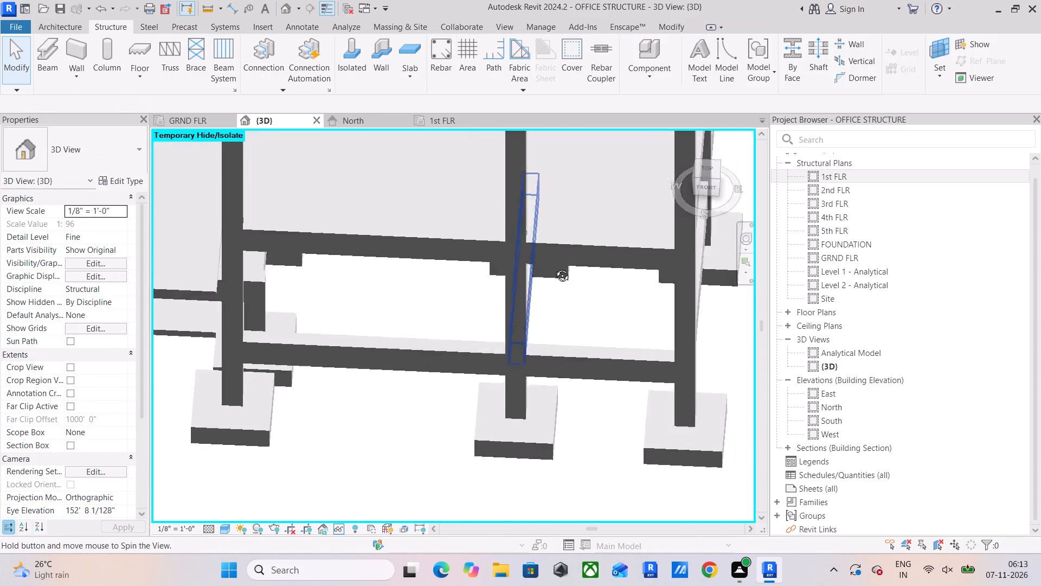
pyautogui.keyDown('shift'); pyautogui.moveTo(554, 267); pyautogui.dragTo(576, 175, button='middle'); pyautogui.keyUp('shift')
pyautogui.scroll(4, 439, 192)
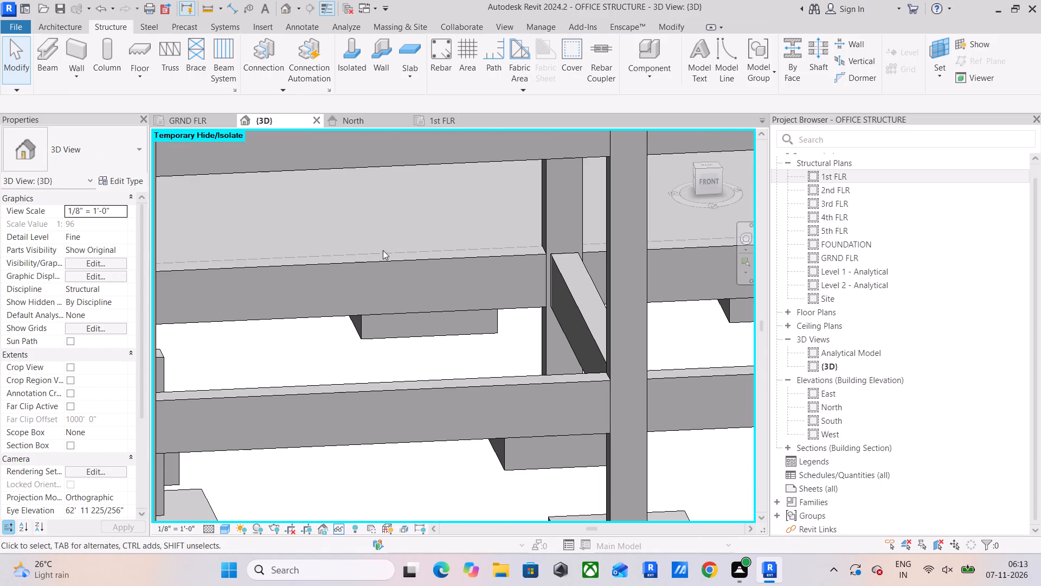
pyautogui.scroll(-9, 383, 250)
pyautogui.keyDown('shift'); pyautogui.moveTo(401, 290); pyautogui.dragTo(503, 287, button='middle'); pyautogui.keyUp('shift')
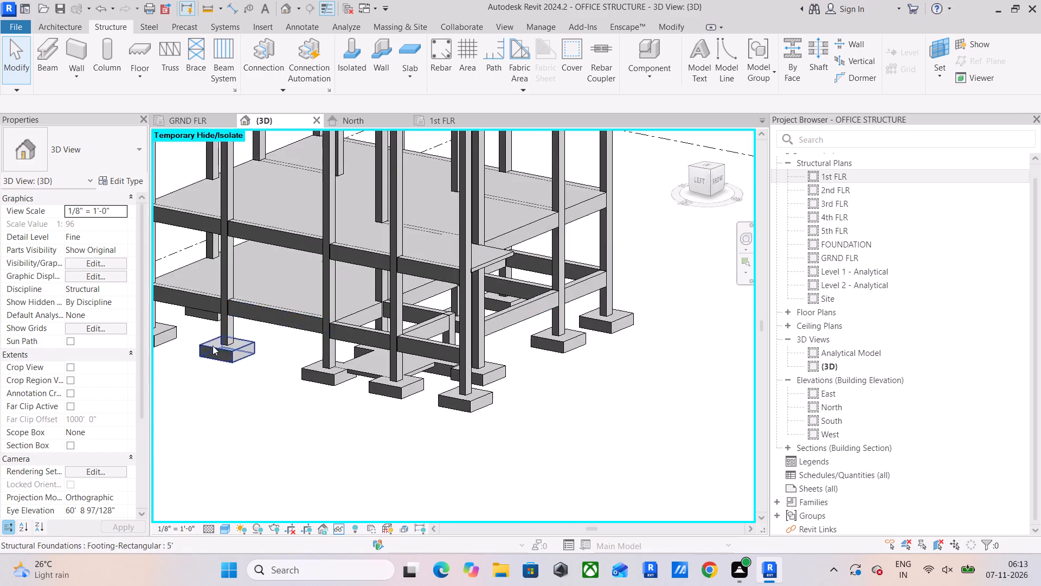
pyautogui.scroll(5, 179, 335)
pyautogui.moveTo(343, 294); pyautogui.dragTo(328, 357, button='middle')
pyautogui.scroll(2, 340, 342)
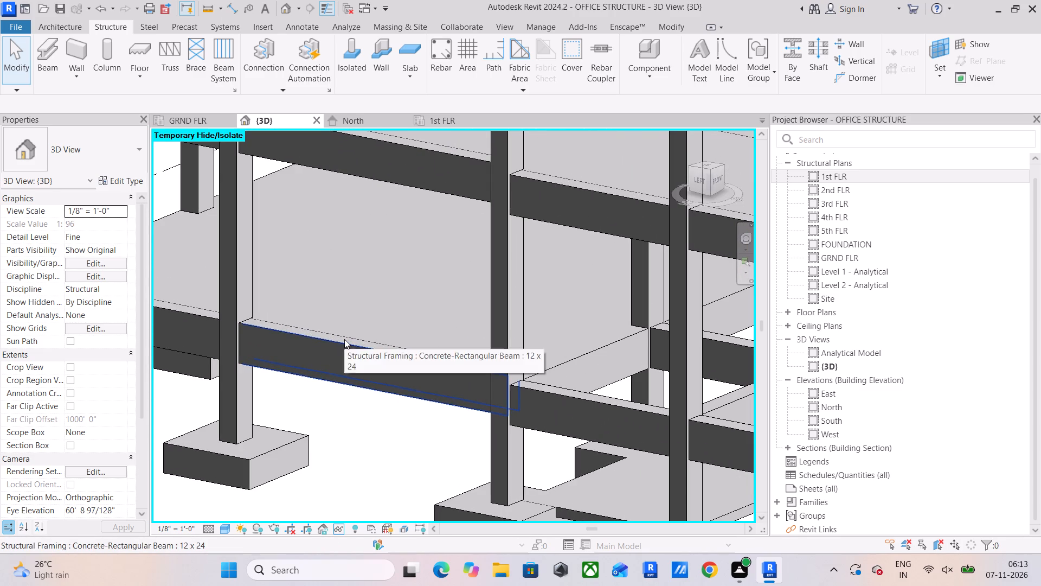
pyautogui.click(344, 339)
pyautogui.write('hh')
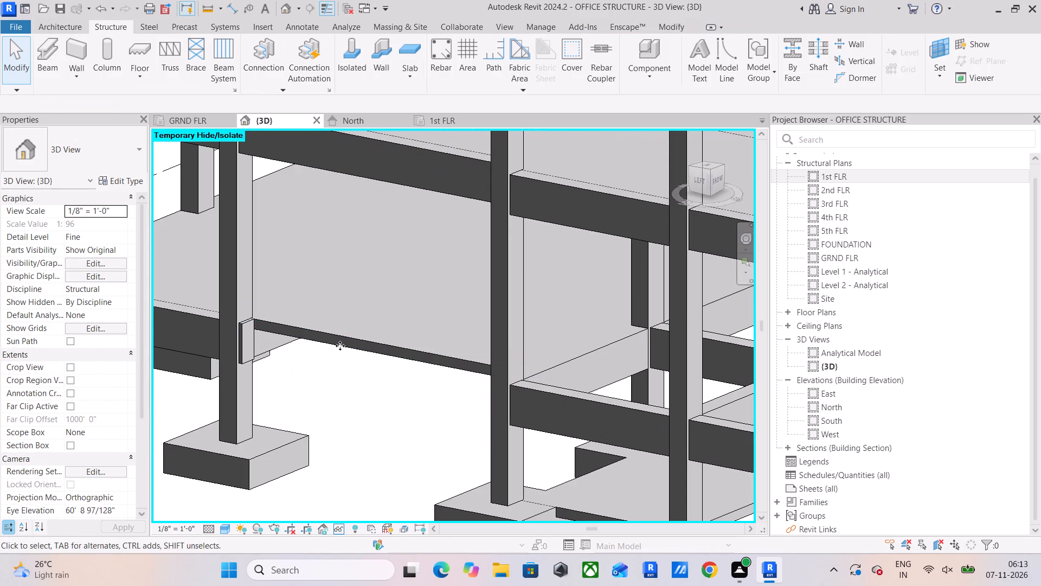
# Check the rebar cover setting of the middle-bay GRND FLR foundation slab using the Cover tool.
pyautogui.click(344, 342)
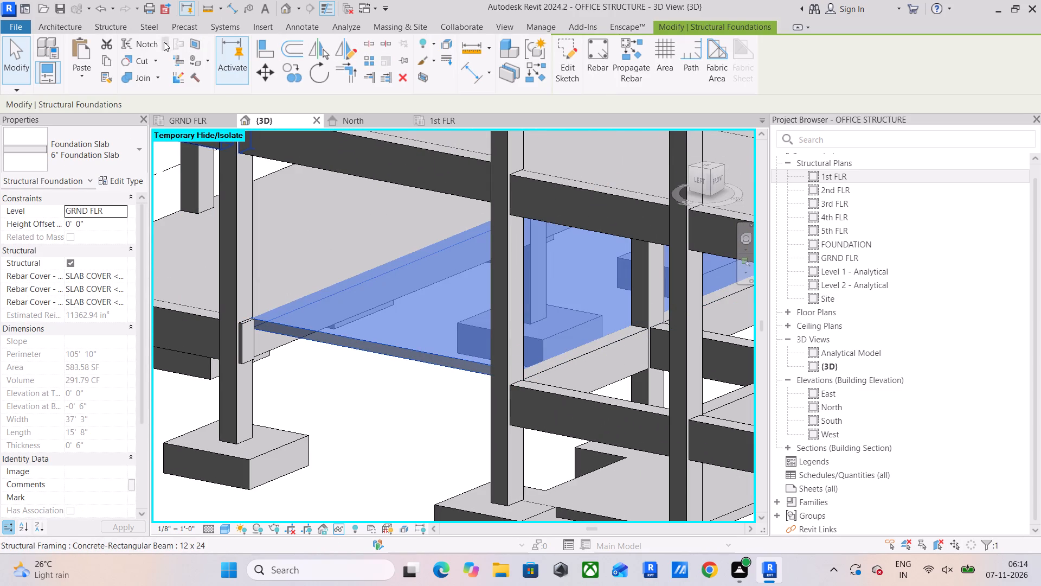
pyautogui.click(114, 25)
pyautogui.click(570, 60)
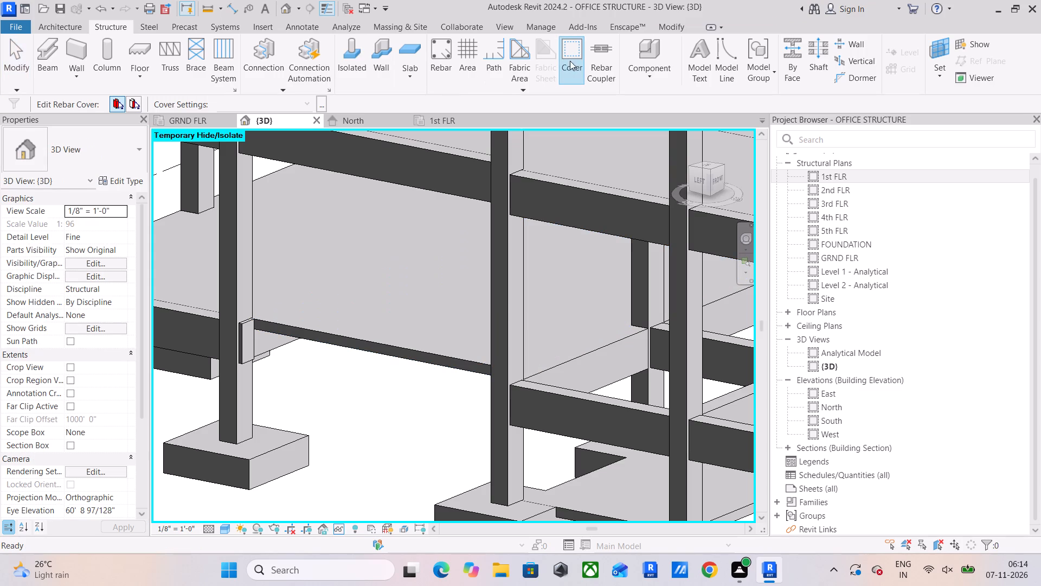
pyautogui.click(347, 333)
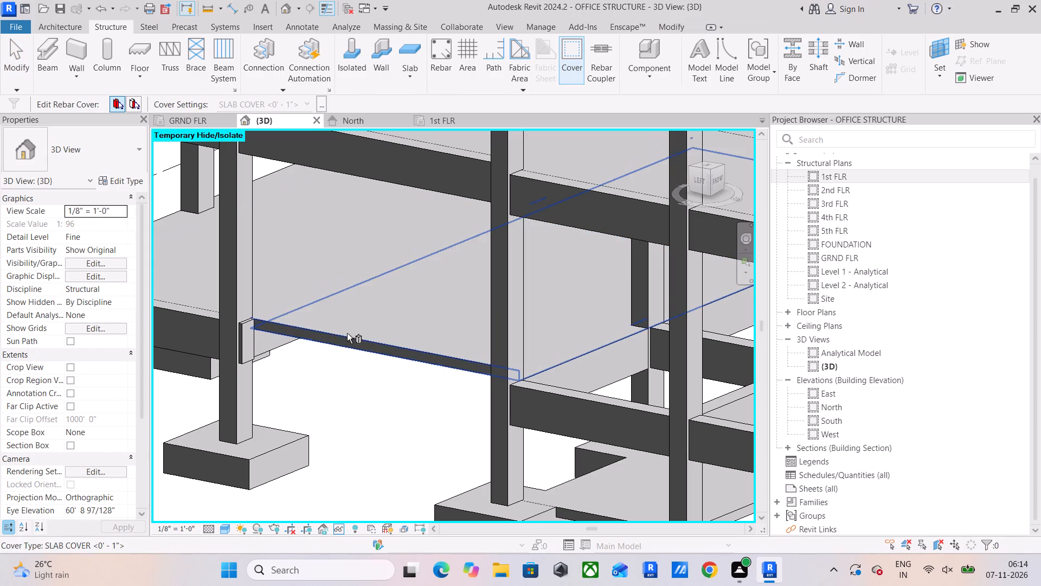
pyautogui.scroll(-4, 327, 250)
pyautogui.keyDown('shift'); pyautogui.moveTo(338, 254); pyautogui.dragTo(406, 257, button='middle'); pyautogui.keyUp('shift')
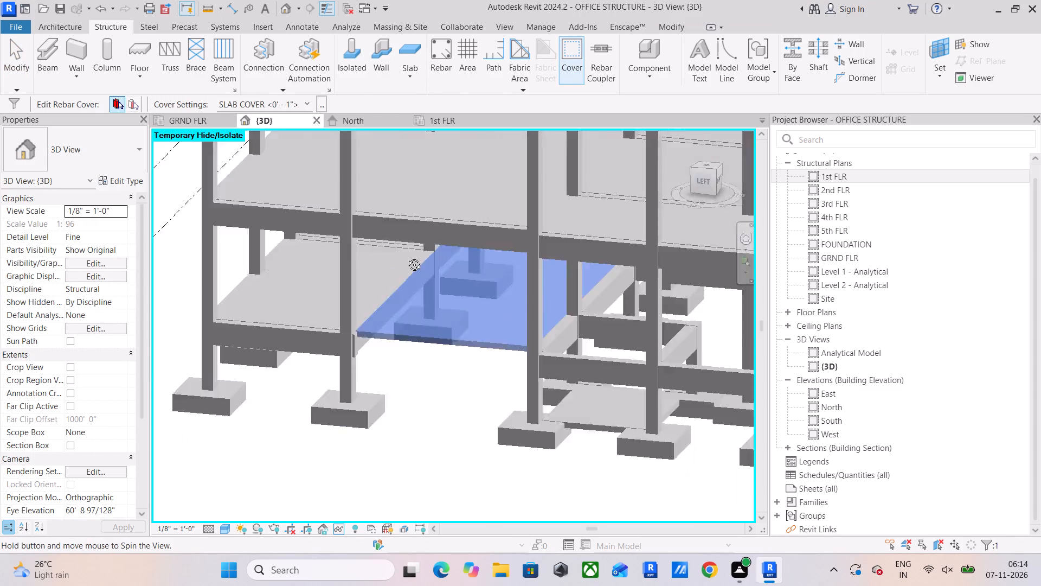
pyautogui.keyDown('shift'); pyautogui.moveTo(406, 257); pyautogui.dragTo(393, 232, button='middle'); pyautogui.keyUp('shift')
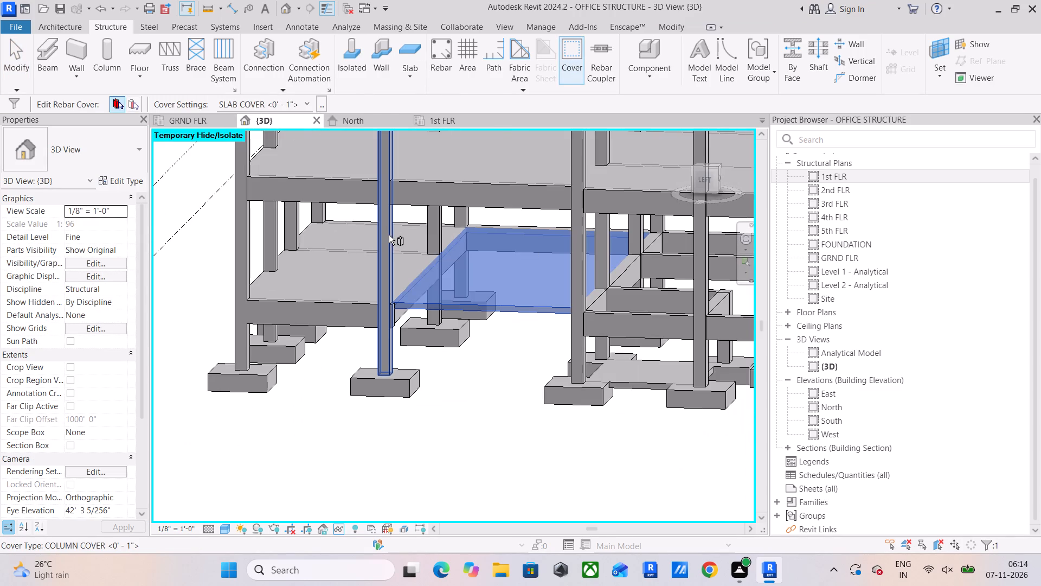
# Temporarily hide the middle-bay GRND FLR foundation slab in the 3D view.
pyautogui.press('h')
pyautogui.press('h')
pyautogui.press('Escape')
pyautogui.press('Escape')
pyautogui.press('Escape')
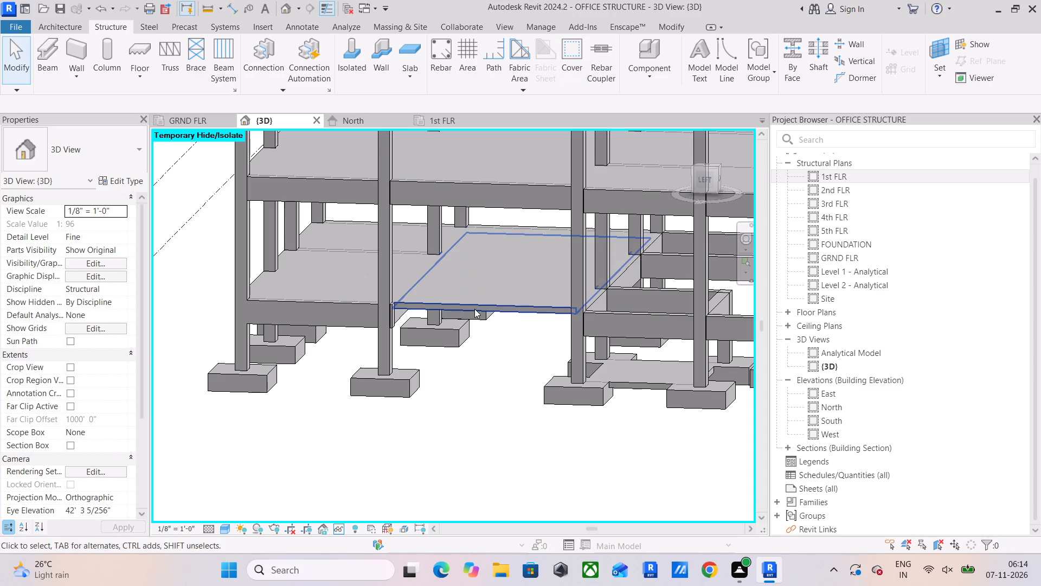
pyautogui.click(476, 307)
pyautogui.write('hh')
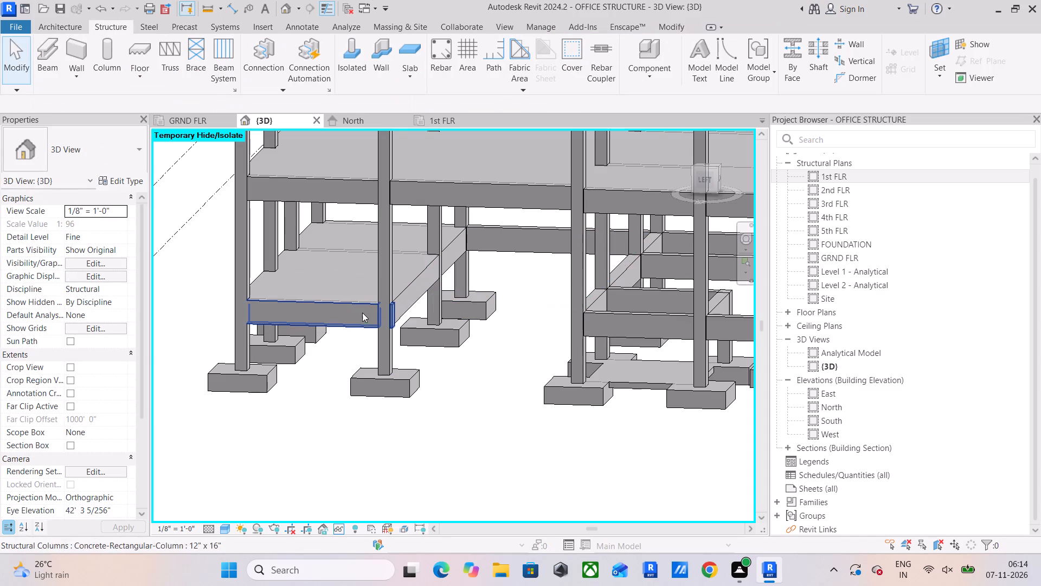
# Temporarily hide the 12 x 24 ground-floor beam along the outer edge of the remaining end-bay foundation slab.
pyautogui.click(360, 303)
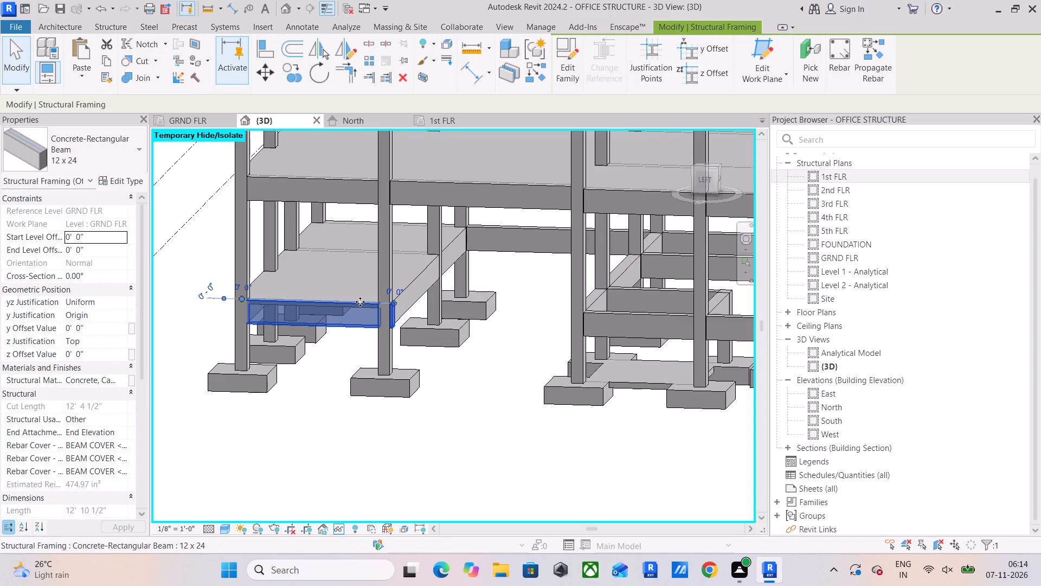
pyautogui.write('hh')
# Remove the conference-room boundary loop from the end-bay GRND FLR foundation slab's sketch, keeping only the pantry and H.R. room loop.
pyautogui.click(348, 300)
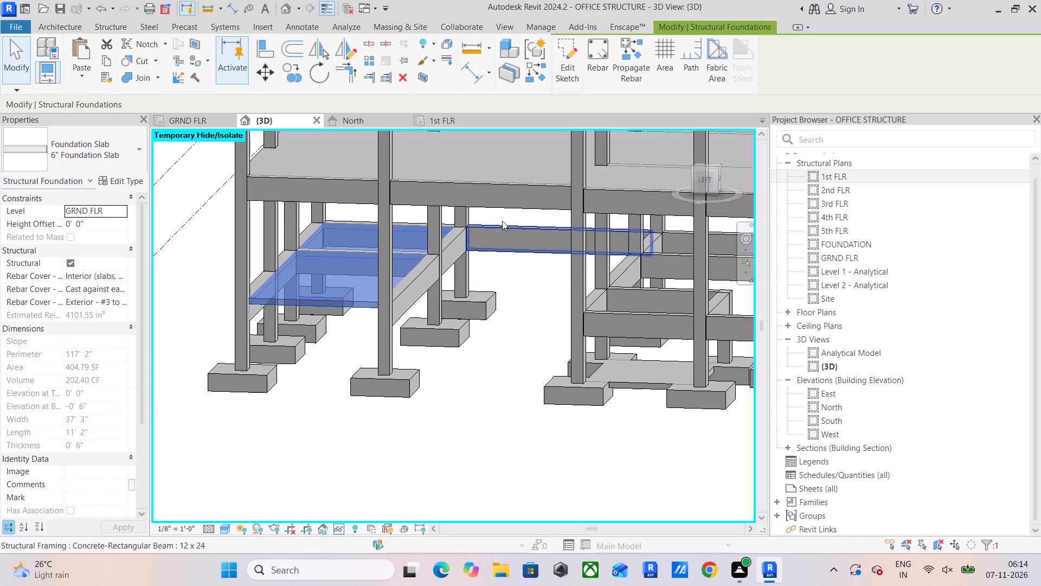
pyautogui.click(210, 125)
pyautogui.scroll(-5, 361, 285)
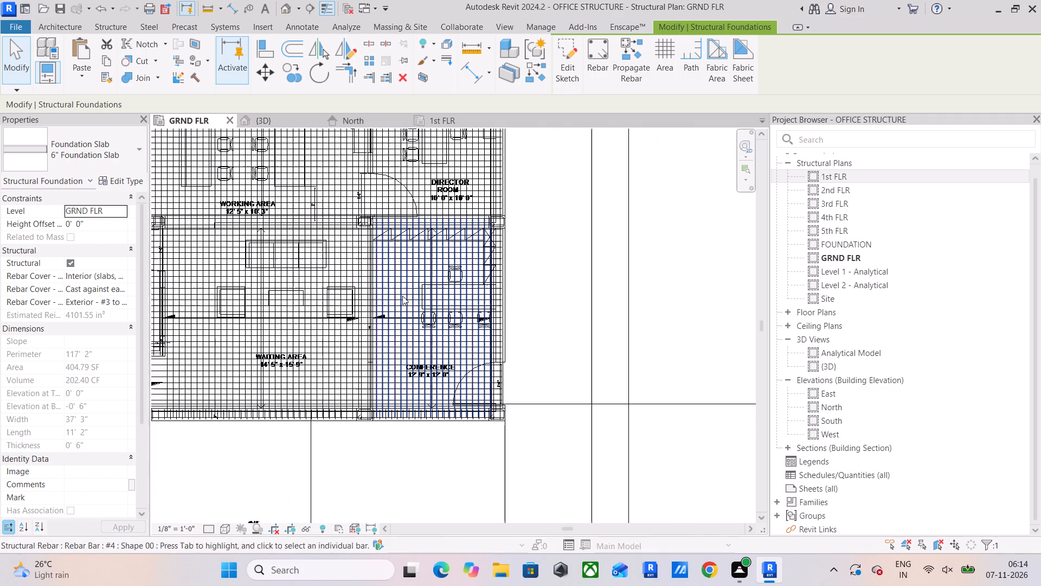
pyautogui.scroll(-6, 402, 296)
pyautogui.moveTo(407, 297); pyautogui.dragTo(491, 410, button='middle')
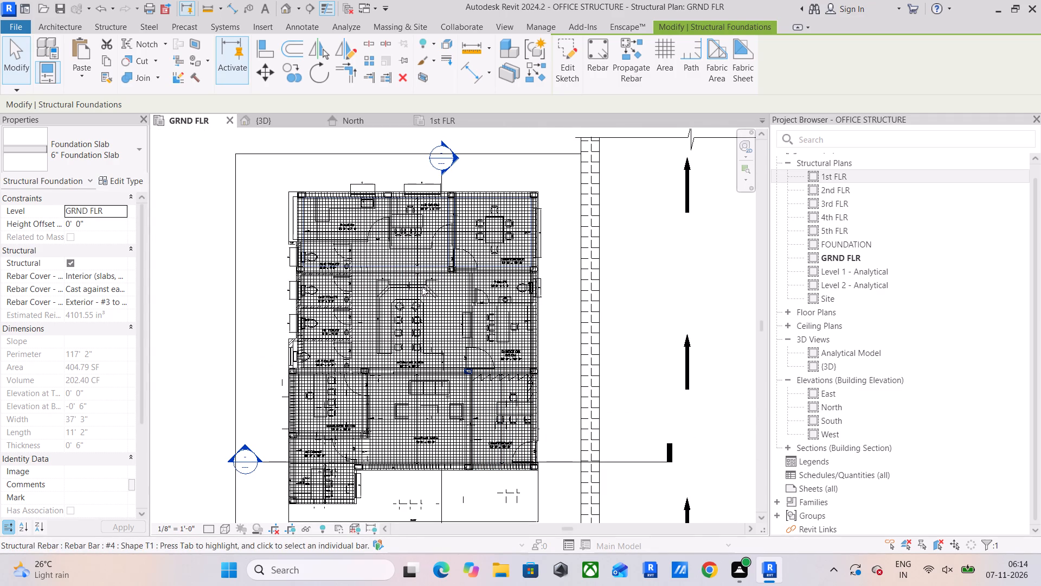
pyautogui.click(564, 52)
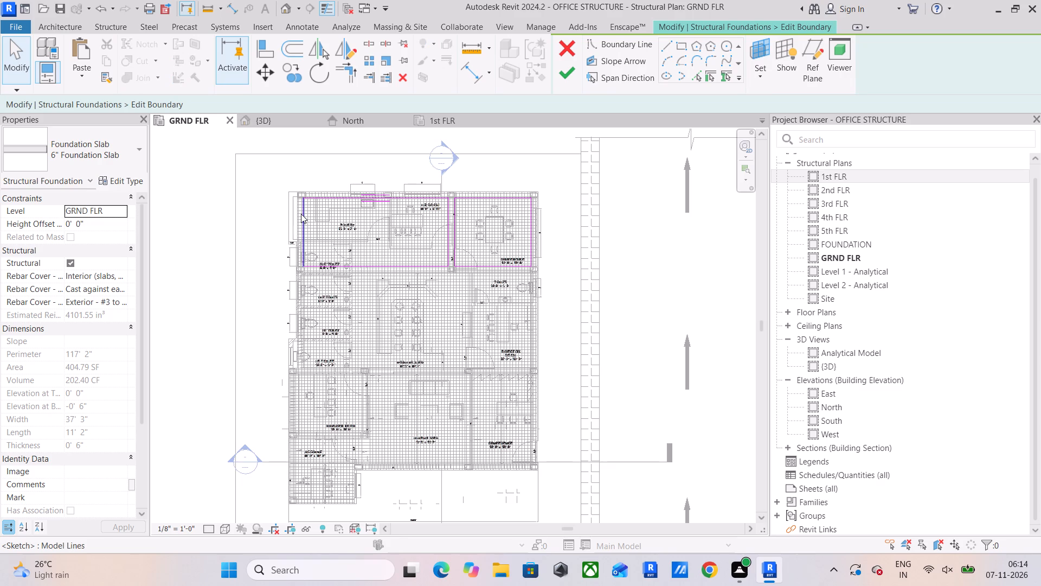
pyautogui.scroll(1, 303, 213)
pyautogui.scroll(8, 537, 226)
pyautogui.scroll(-5, 441, 194)
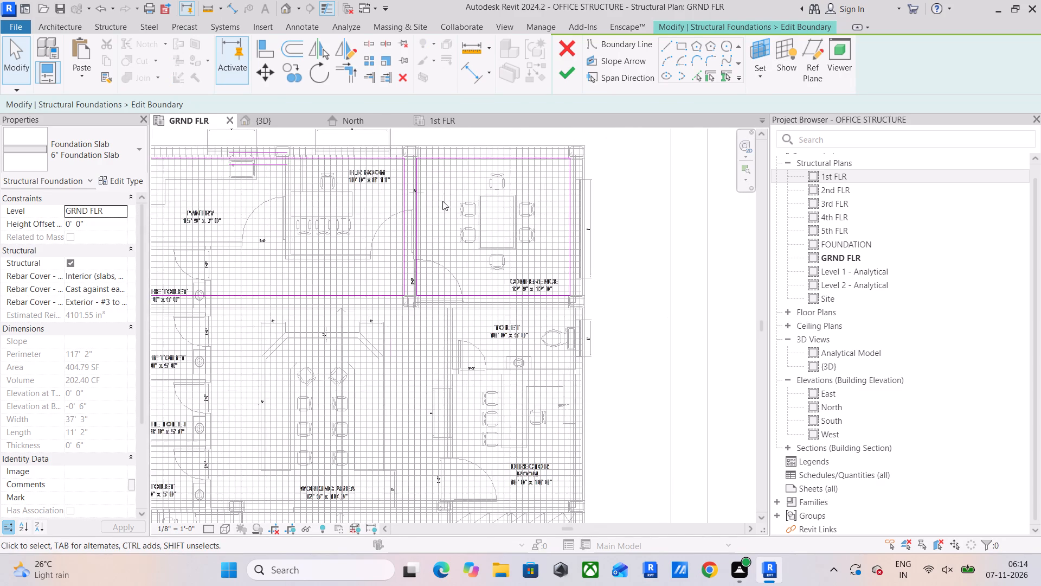
pyautogui.moveTo(442, 202); pyautogui.dragTo(432, 261, button='middle')
pyautogui.moveTo(402, 187); pyautogui.dragTo(546, 388)
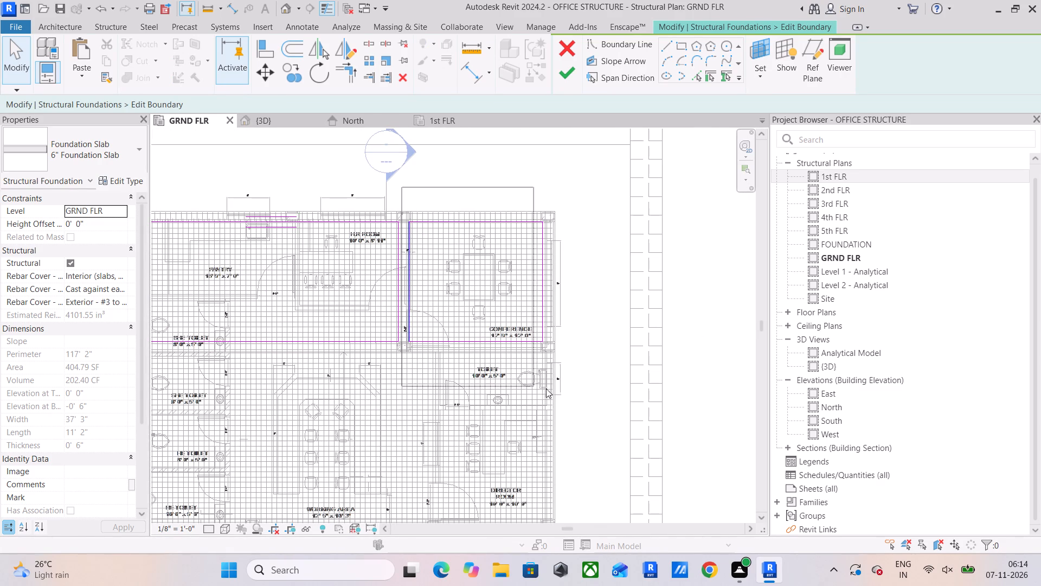
pyautogui.moveTo(546, 388); pyautogui.dragTo(573, 377)
pyautogui.press('Delete')
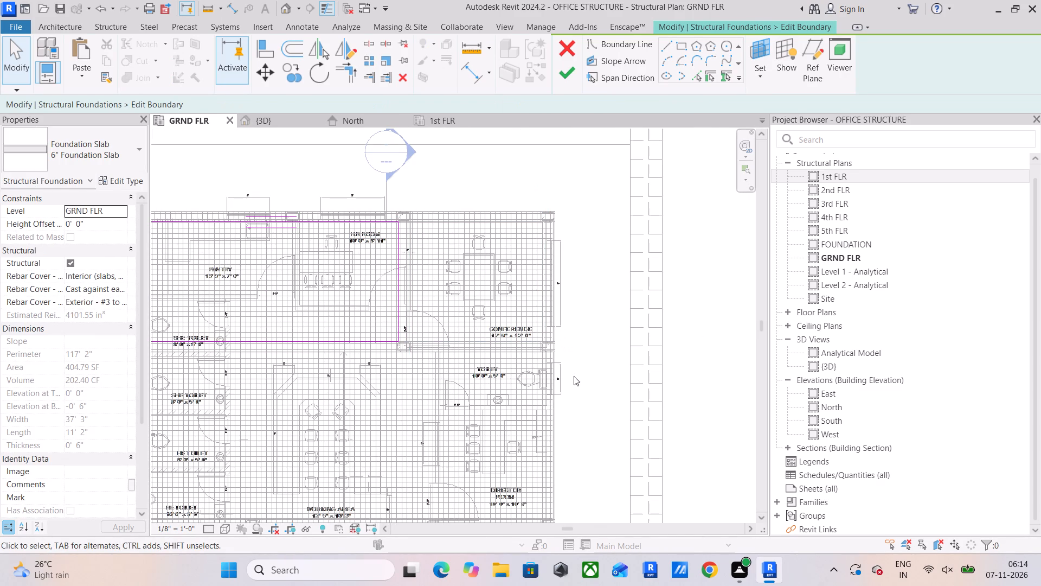
pyautogui.click(552, 63)
pyautogui.click(560, 72)
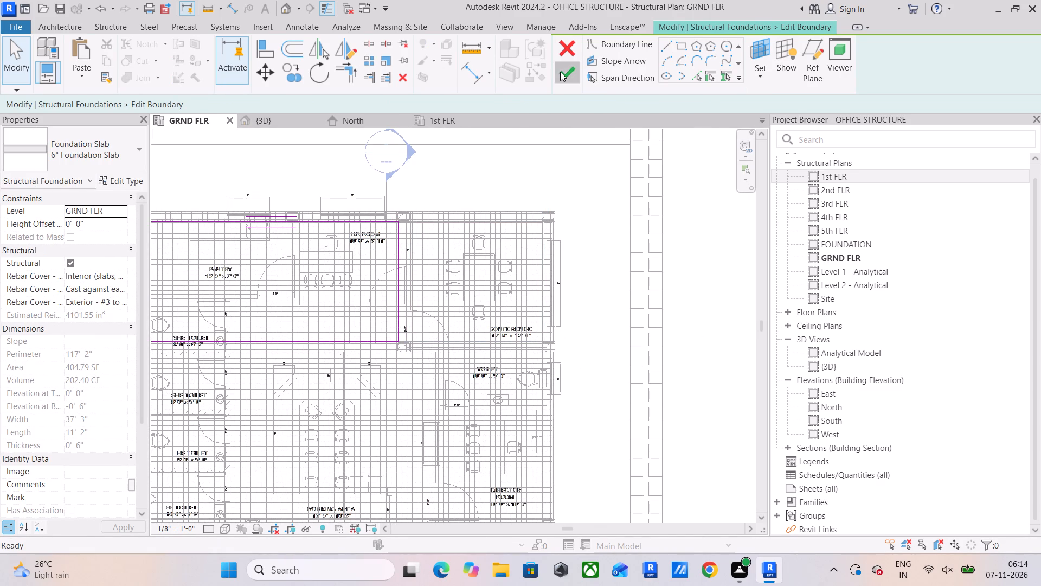
pyautogui.click(1031, 488)
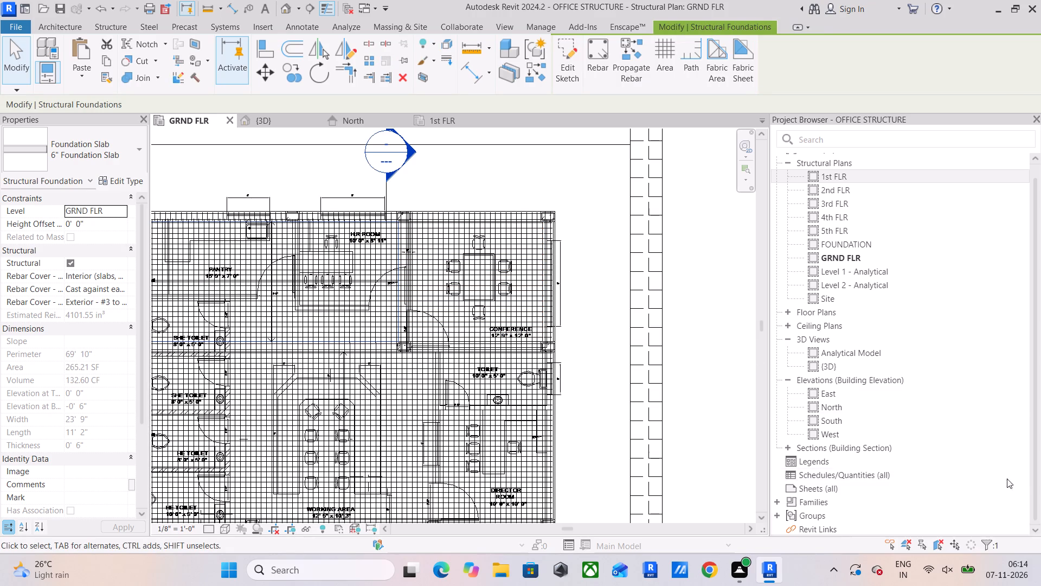
# Create a similar 6" foundation slab over the GRND FLR end-bay conference room with a rectangular boundary about 12' 6" by 11' 2".
pyautogui.click(531, 69)
pyautogui.scroll(5, 447, 194)
pyautogui.scroll(5, 396, 227)
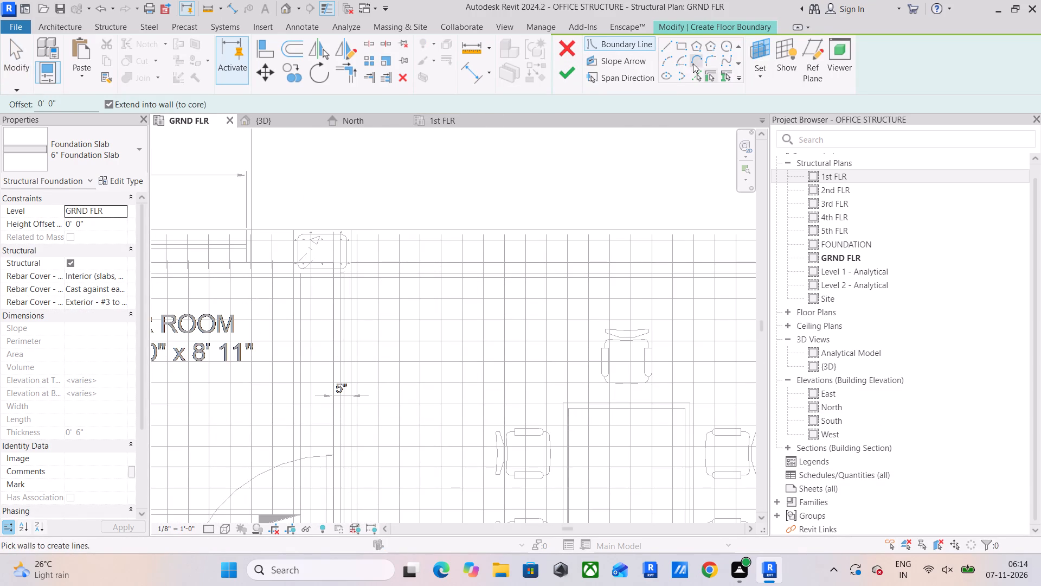
pyautogui.click(683, 48)
pyautogui.scroll(5, 436, 228)
pyautogui.scroll(5, 284, 320)
pyautogui.moveTo(275, 321); pyautogui.dragTo(276, 322, button='middle')
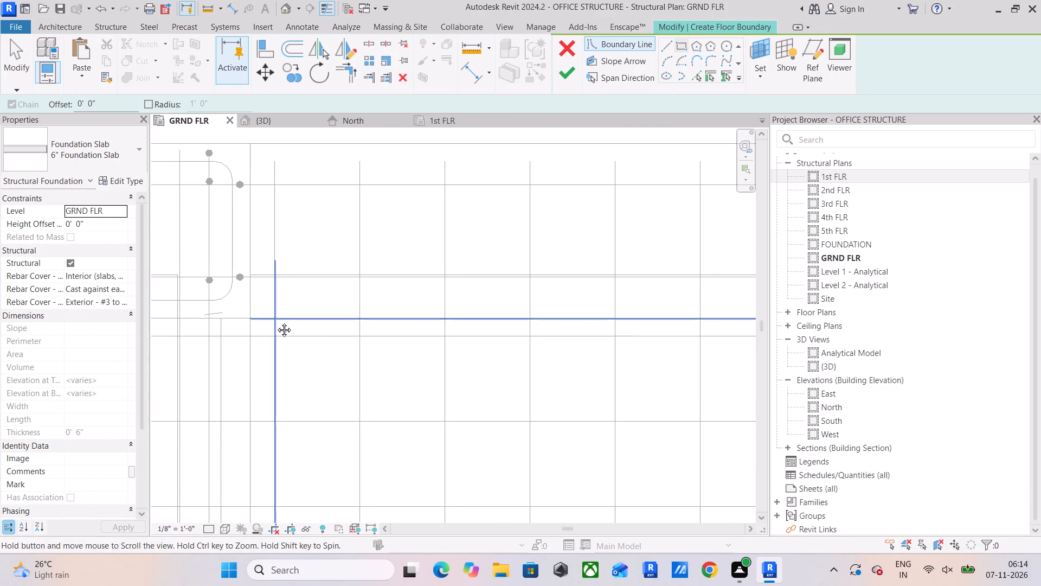
pyautogui.moveTo(276, 322); pyautogui.dragTo(347, 305, button='middle')
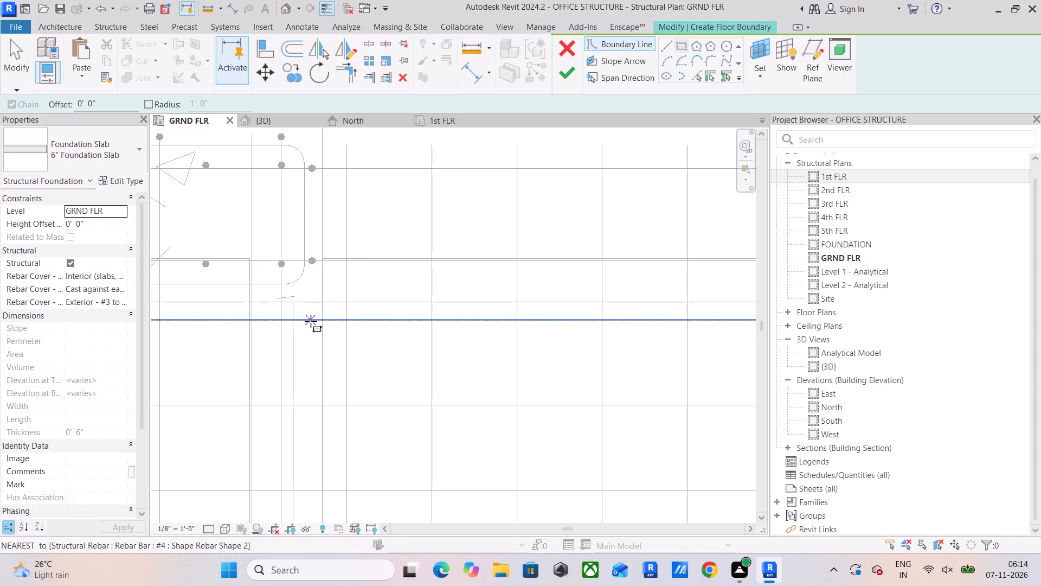
pyautogui.click(297, 304)
pyautogui.scroll(-2, 397, 363)
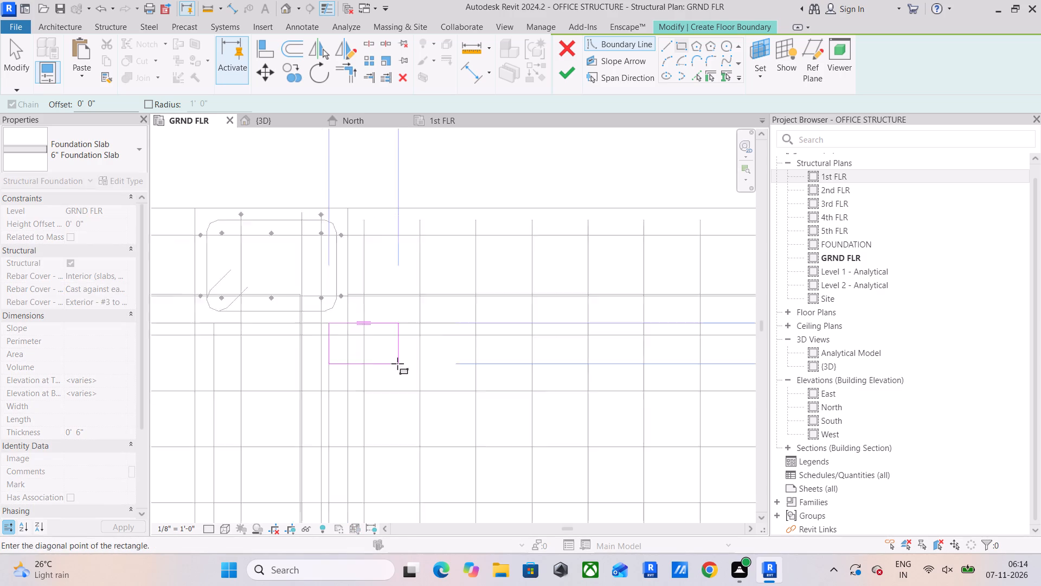
pyautogui.scroll(-8, 397, 364)
pyautogui.moveTo(438, 362); pyautogui.dragTo(335, 125, button='middle')
pyautogui.scroll(-9, 335, 182)
pyautogui.scroll(2, 483, 313)
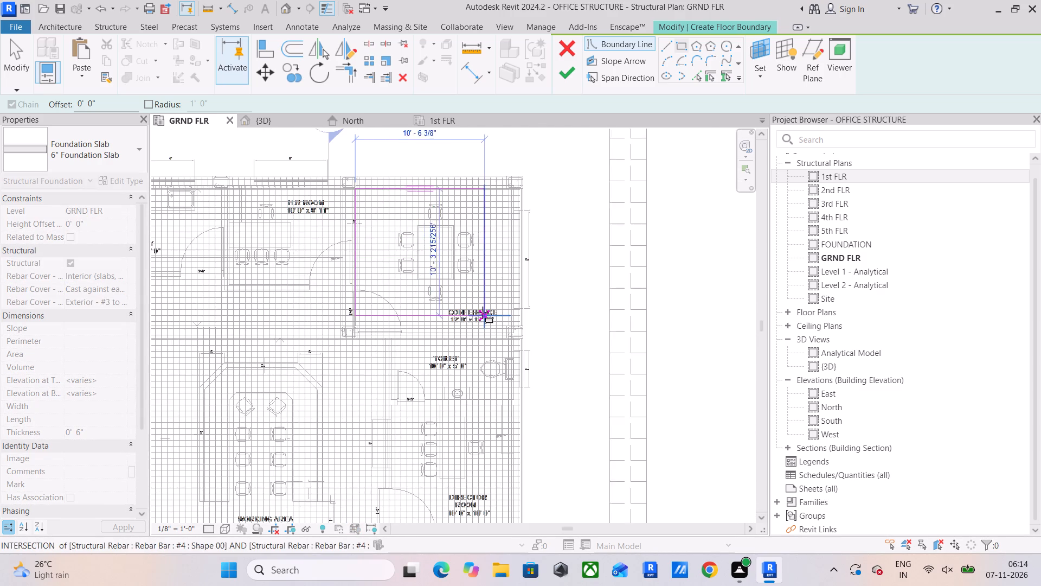
pyautogui.scroll(4, 483, 313)
pyautogui.scroll(14, 558, 370)
pyautogui.moveTo(507, 267); pyautogui.dragTo(515, 349, button='middle')
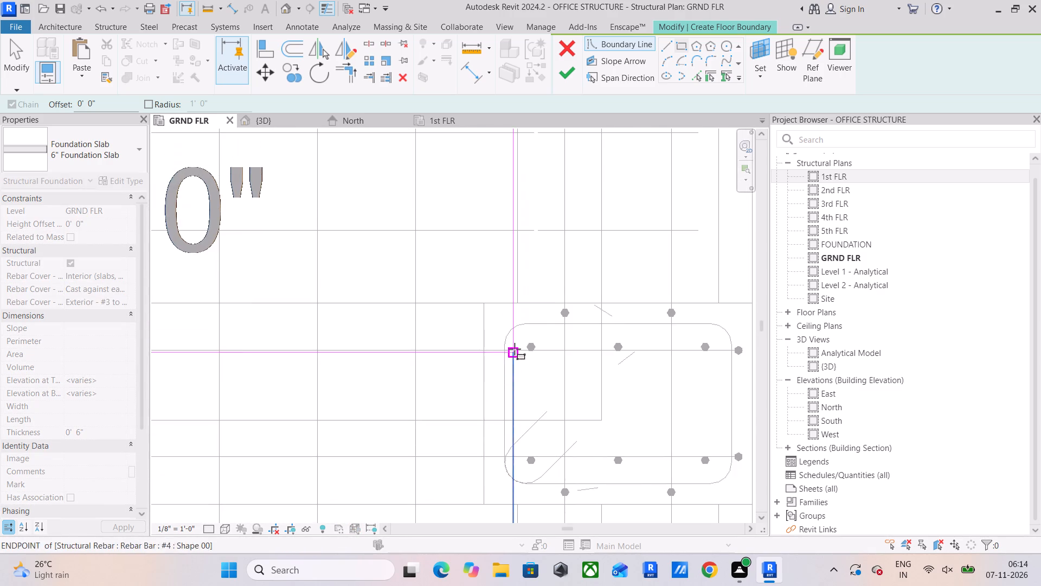
pyautogui.scroll(5, 488, 277)
pyautogui.click(547, 335)
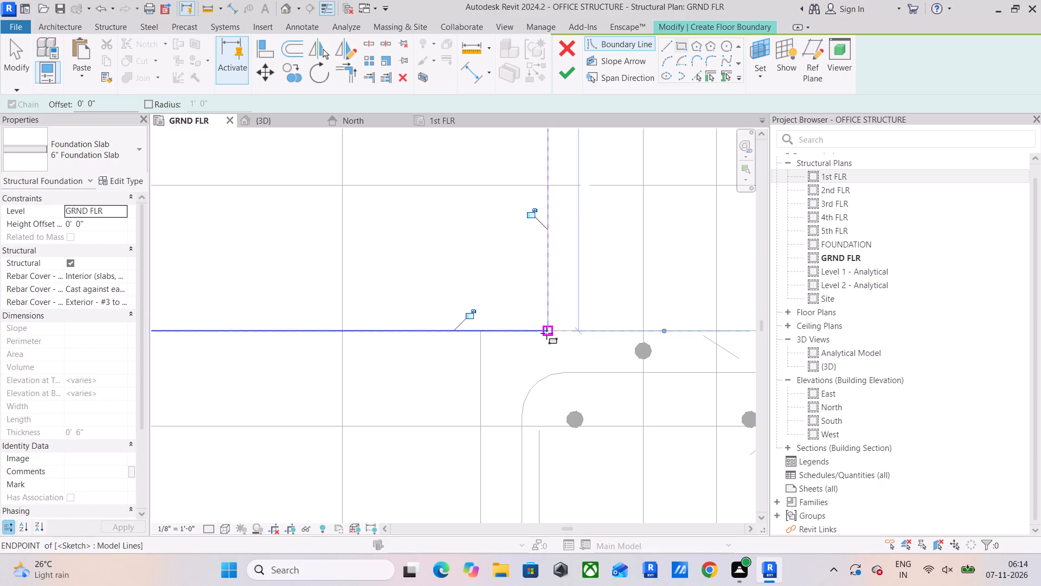
pyautogui.scroll(-20, 547, 333)
pyautogui.scroll(-3, 547, 333)
pyautogui.moveTo(534, 323); pyautogui.dragTo(572, 424, button='middle')
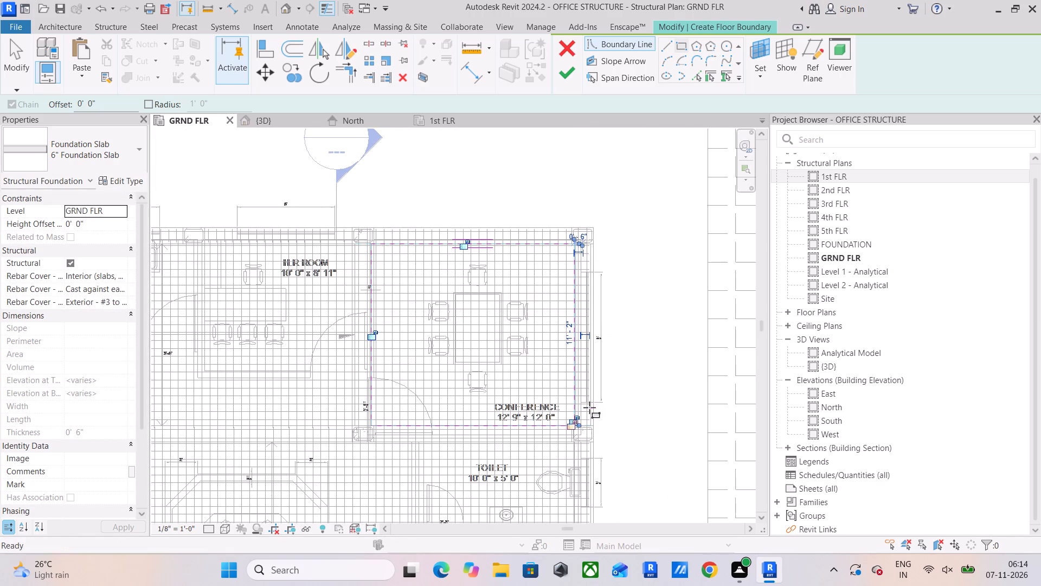
pyautogui.click(561, 77)
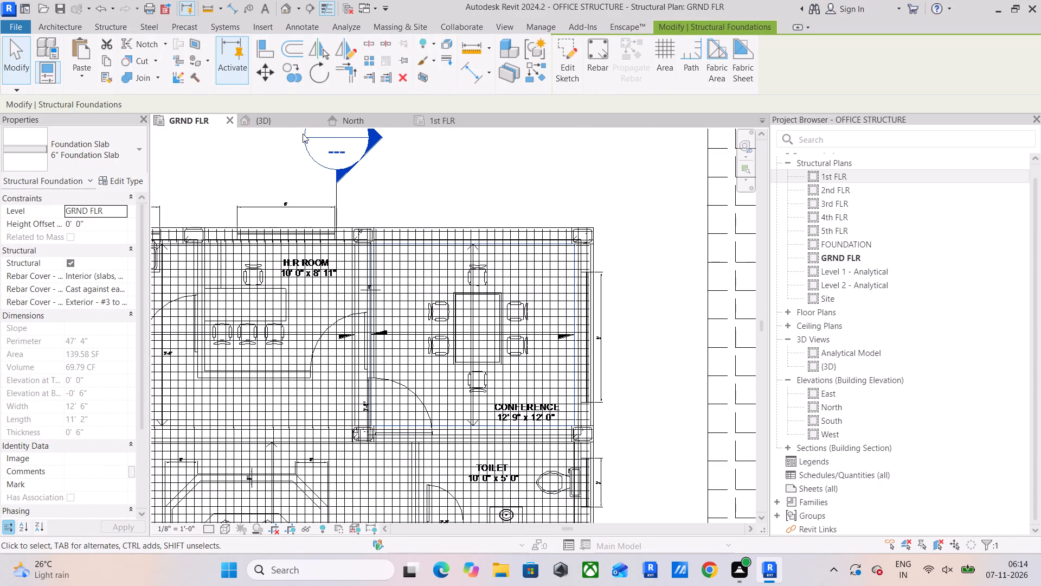
# Set the rebar cover of the pantry and H.R. room foundation slab to SLAB COVER <0' - 1"> in the 3D view.
pyautogui.click(286, 117)
pyautogui.scroll(-2, 288, 154)
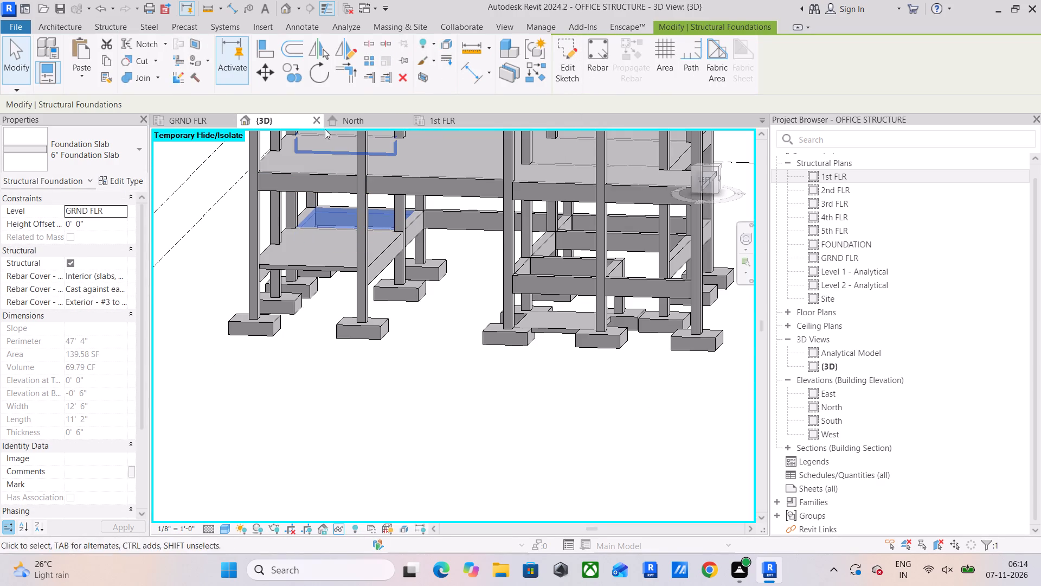
pyautogui.click(119, 24)
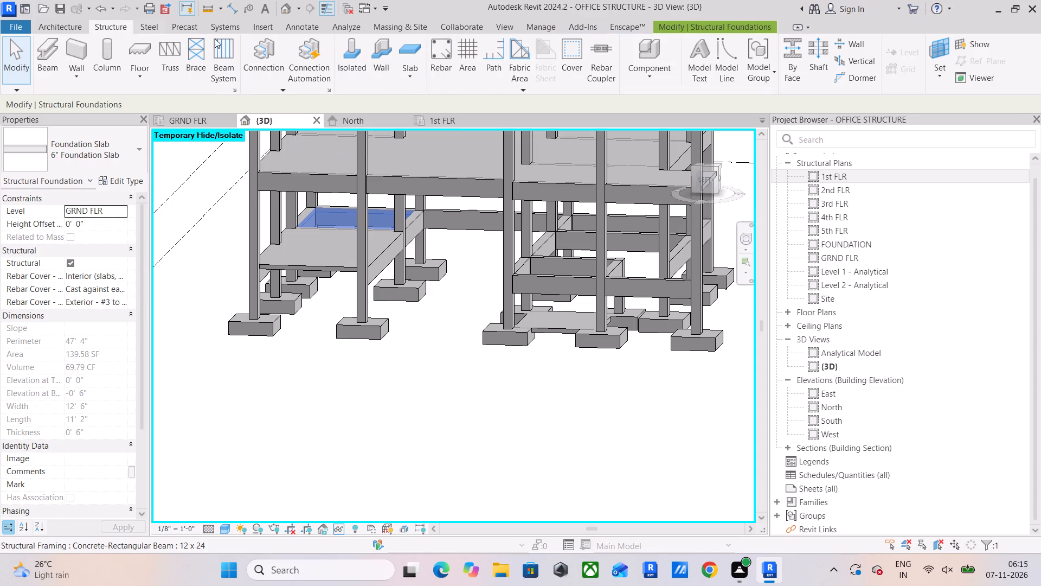
pyautogui.click(567, 66)
pyautogui.scroll(7, 349, 232)
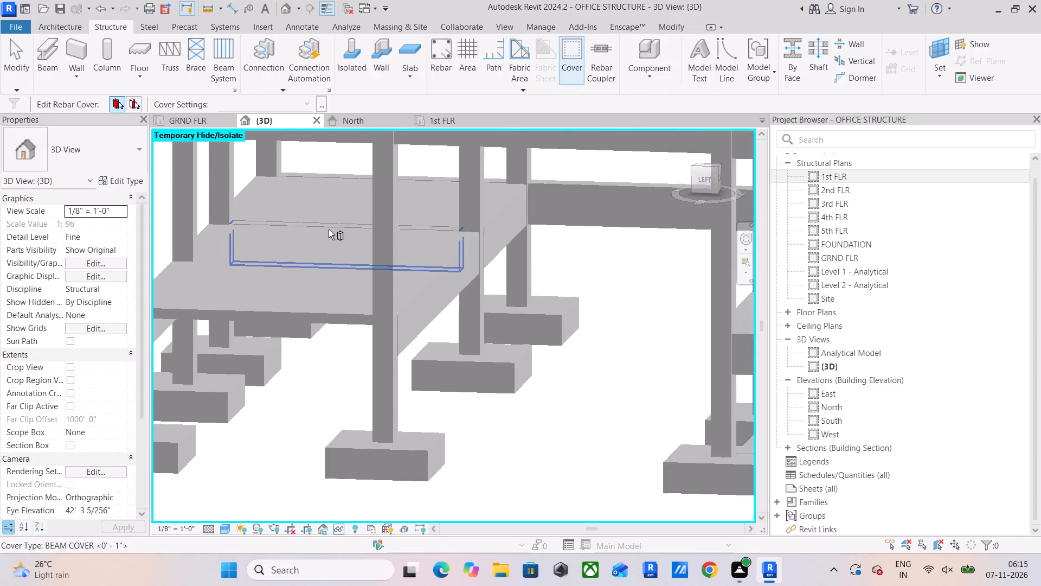
pyautogui.scroll(2, 329, 230)
pyautogui.click(293, 358)
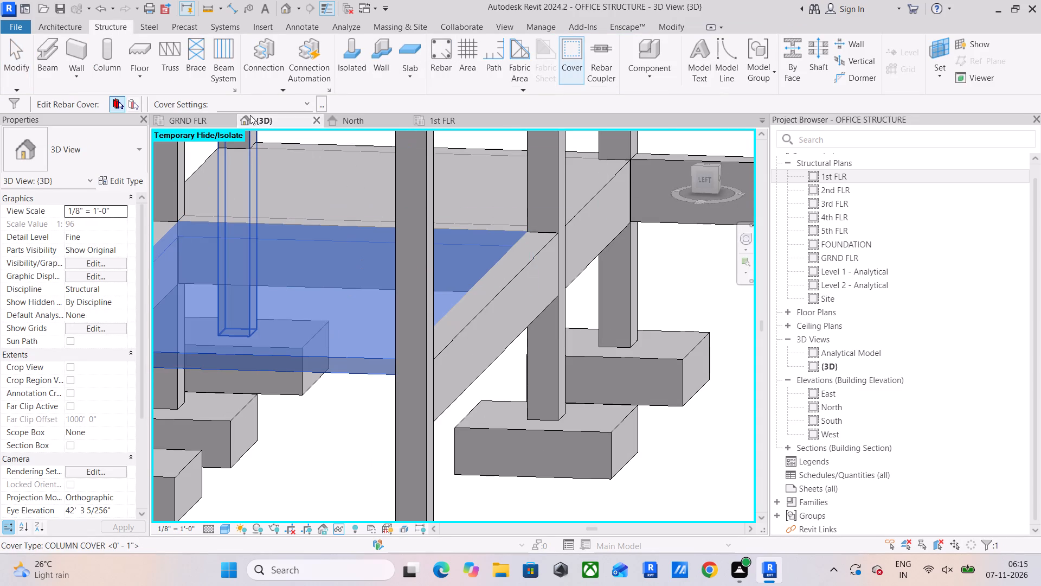
pyautogui.click(305, 103)
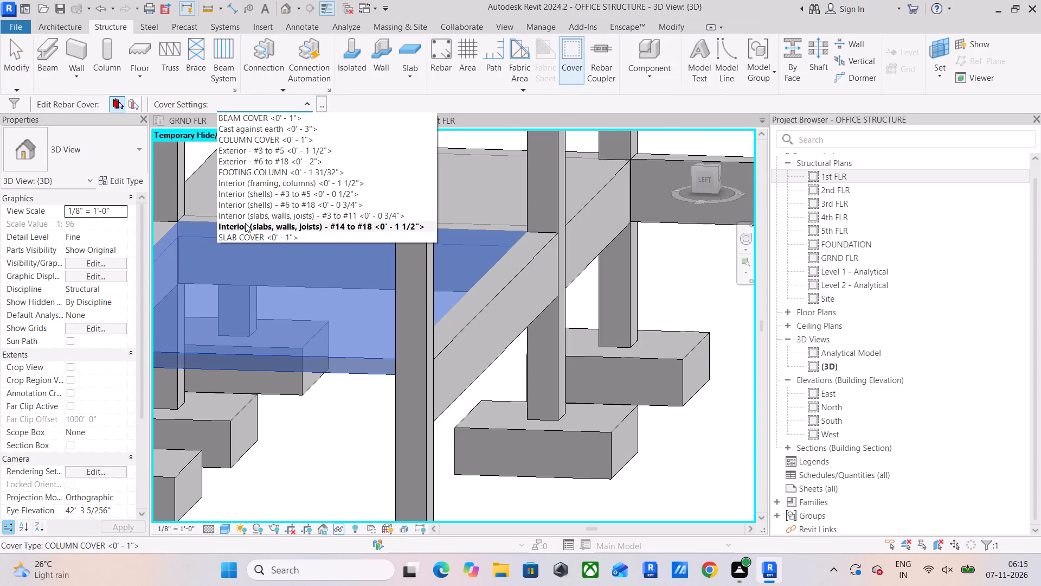
pyautogui.click(248, 238)
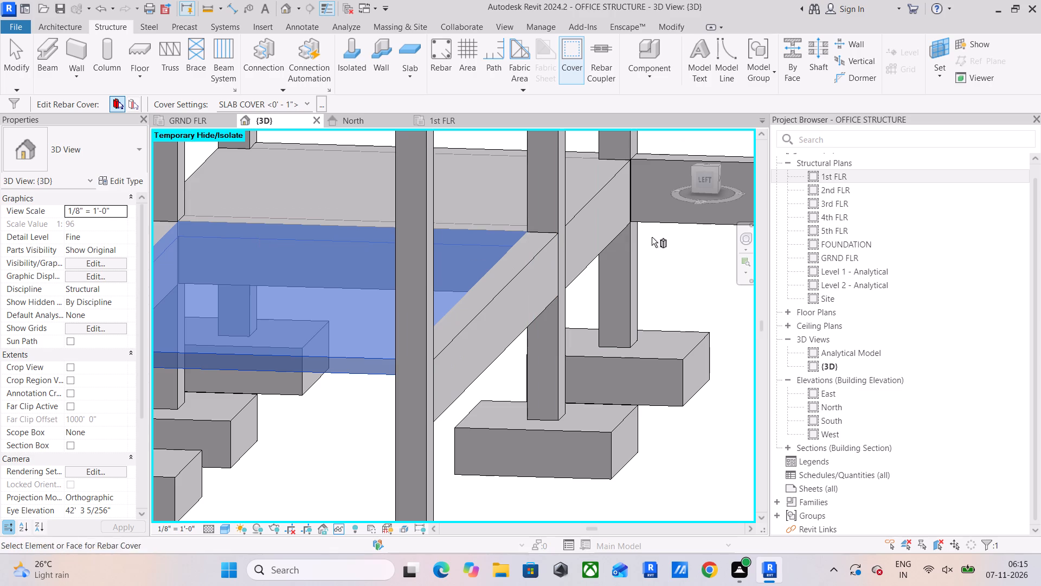
pyautogui.click(12, 74)
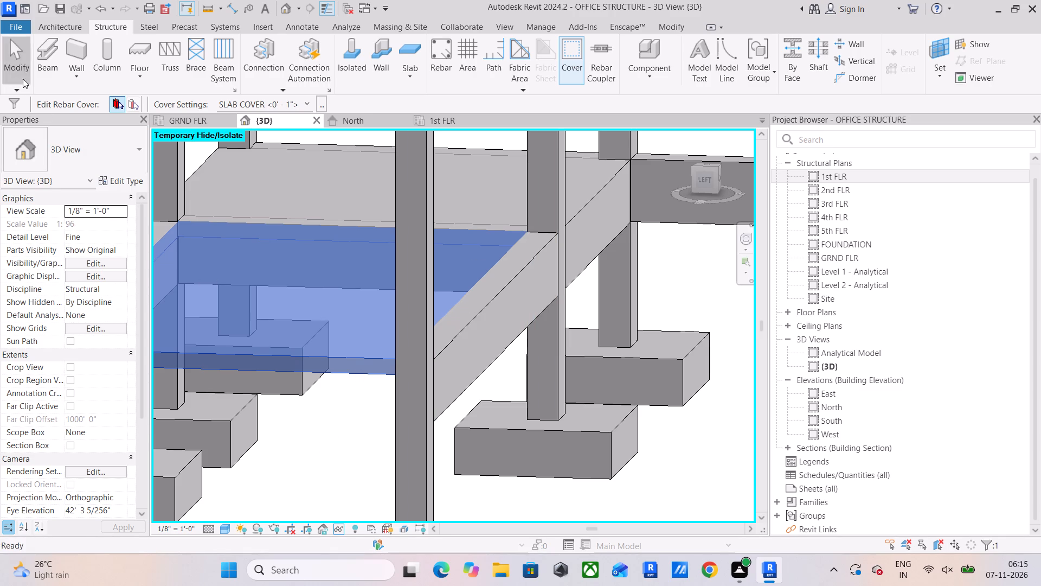
# Temporarily hide the pantry and H.R. room foundation slab and the 12 x 24 beam between it and the conference-room slab.
pyautogui.click(260, 352)
pyautogui.write('hh')
pyautogui.click(286, 220)
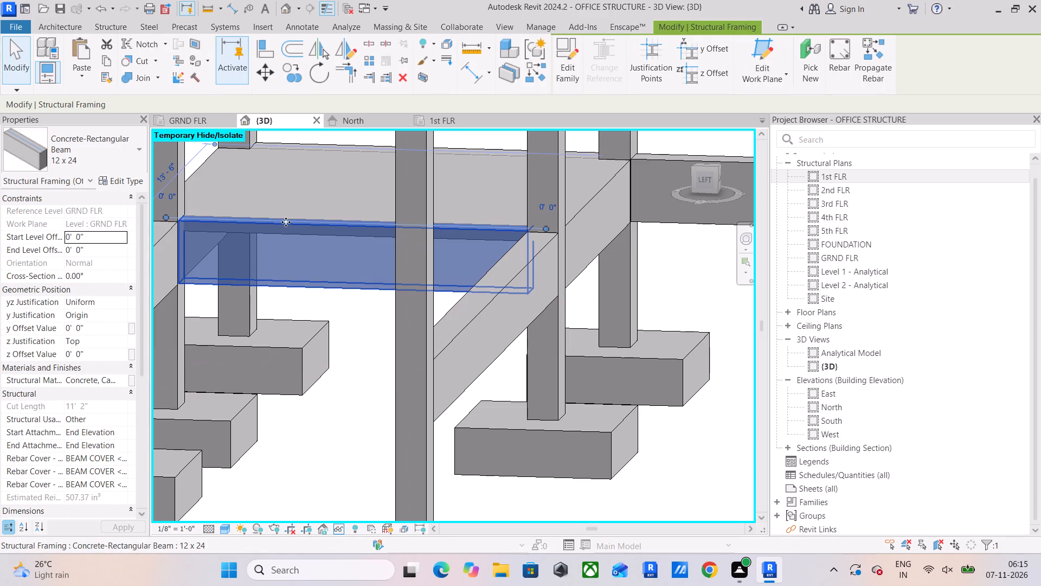
pyautogui.write('hh')
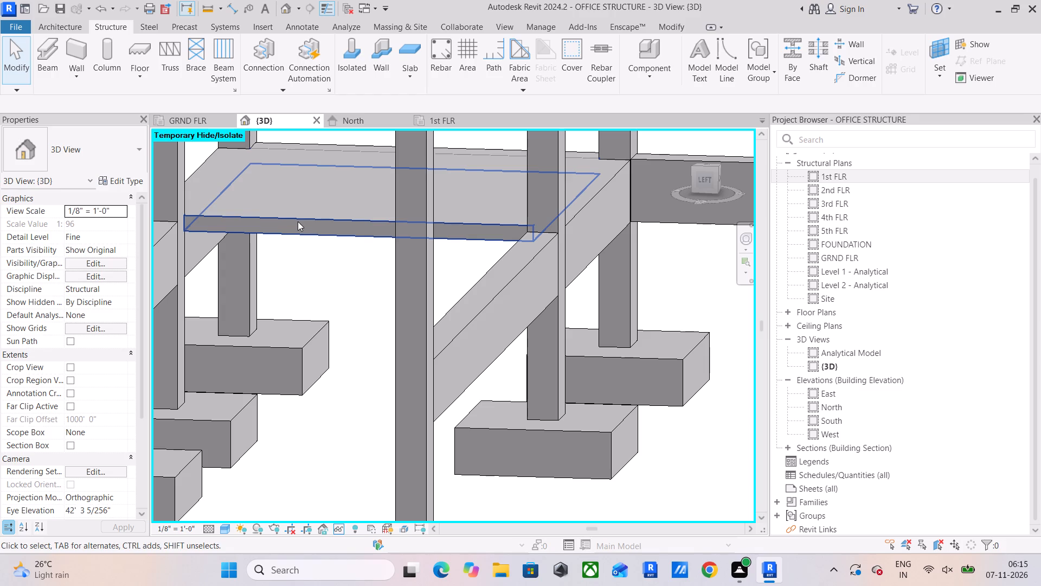
# Set the rebar cover of the new end-bay conference-room foundation slab to SLAB COVER <0' - 1">.
pyautogui.click(298, 221)
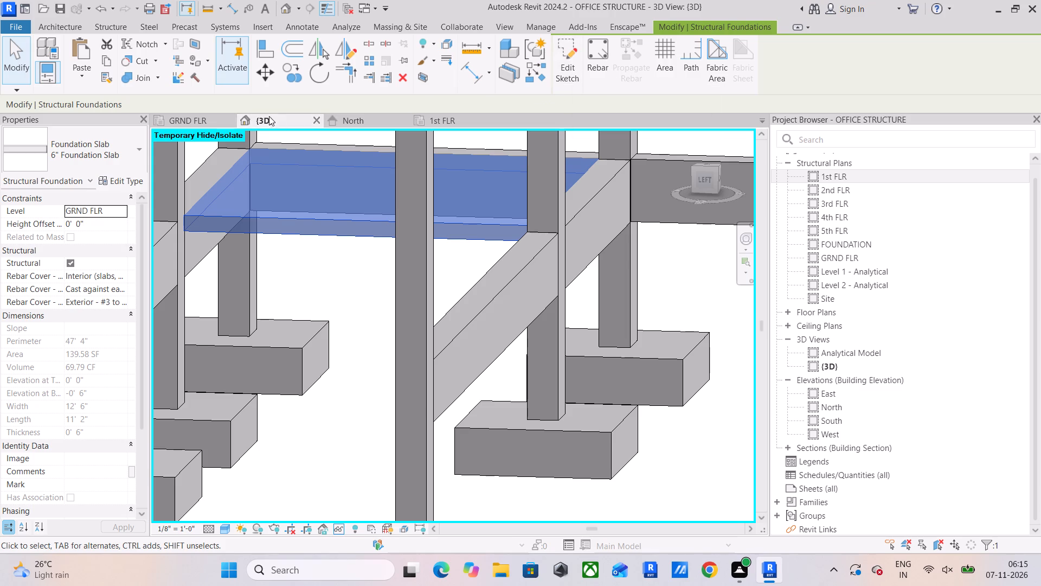
pyautogui.click(122, 31)
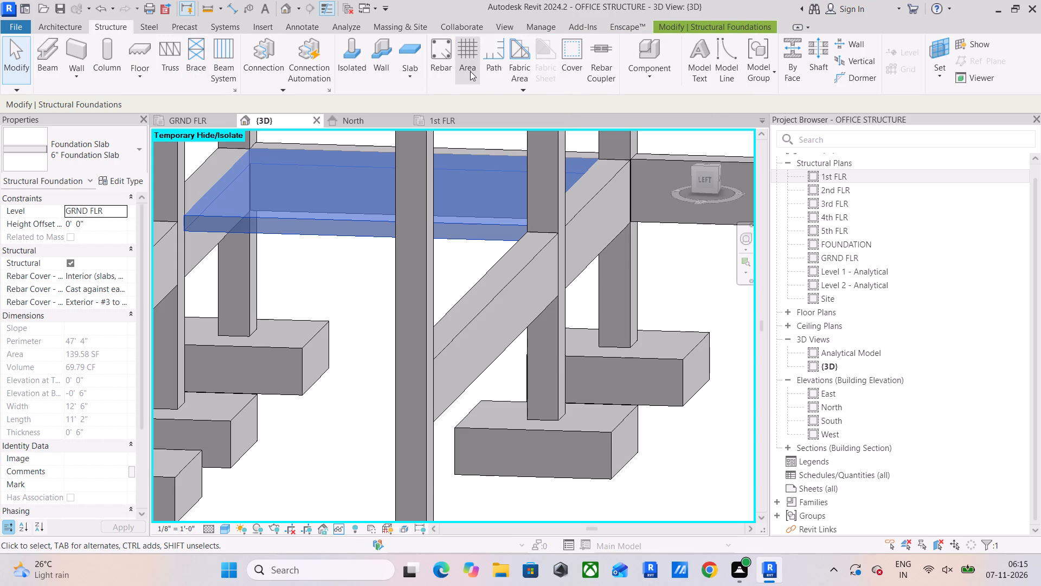
pyautogui.click(577, 58)
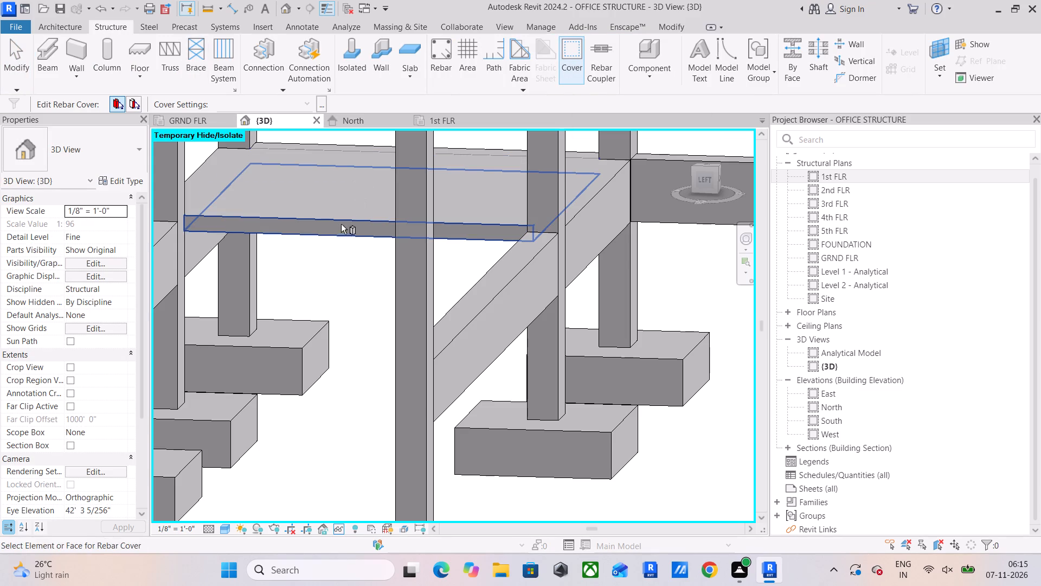
pyautogui.click(341, 215)
pyautogui.click(301, 104)
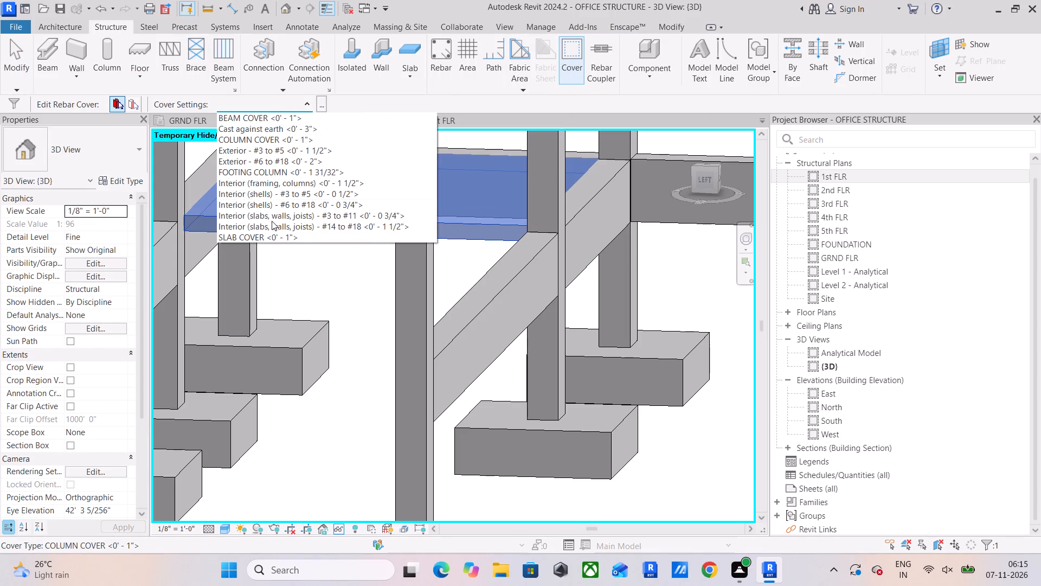
pyautogui.click(272, 235)
pyautogui.click(338, 286)
# Reset Temporary Hide/Isolate to restore all hidden elements in the 3D view.
pyautogui.scroll(-2, 314, 237)
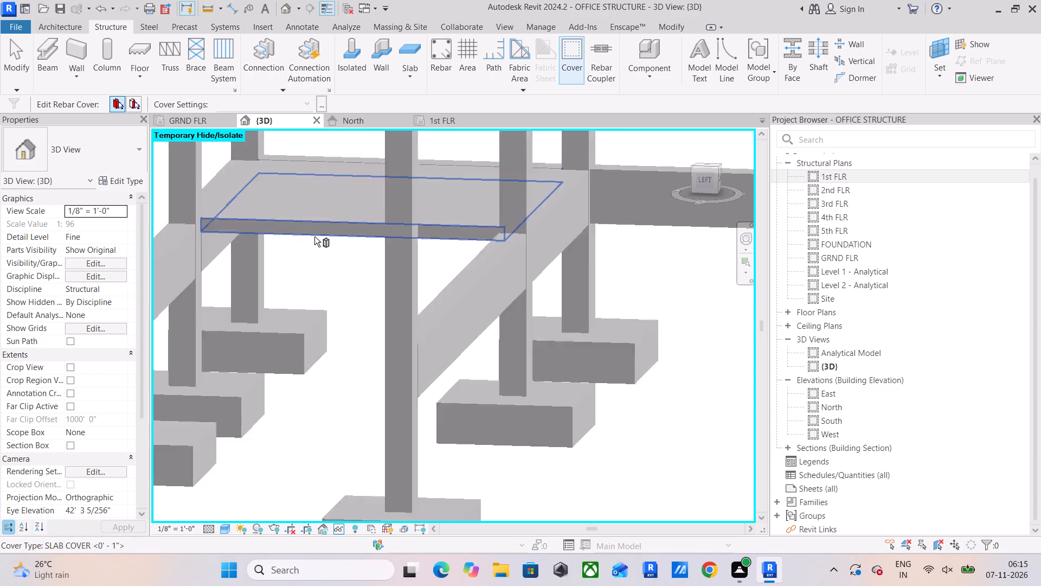
pyautogui.scroll(-6, 314, 237)
pyautogui.moveTo(377, 258); pyautogui.dragTo(366, 281, button='middle')
pyautogui.scroll(-2, 399, 319)
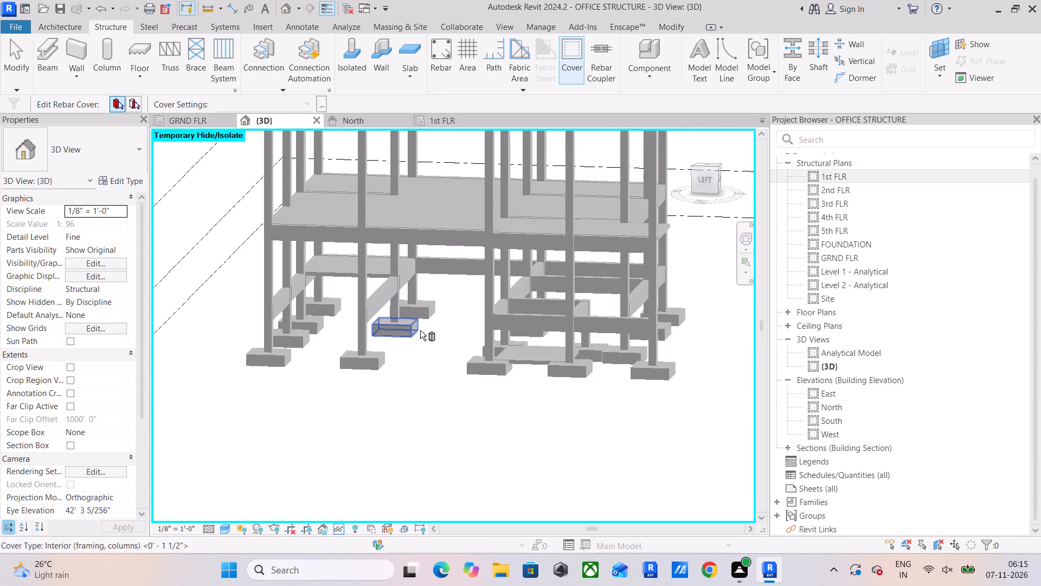
pyautogui.scroll(-1, 420, 330)
pyautogui.scroll(4, 481, 308)
pyautogui.middleClick(629, 299)
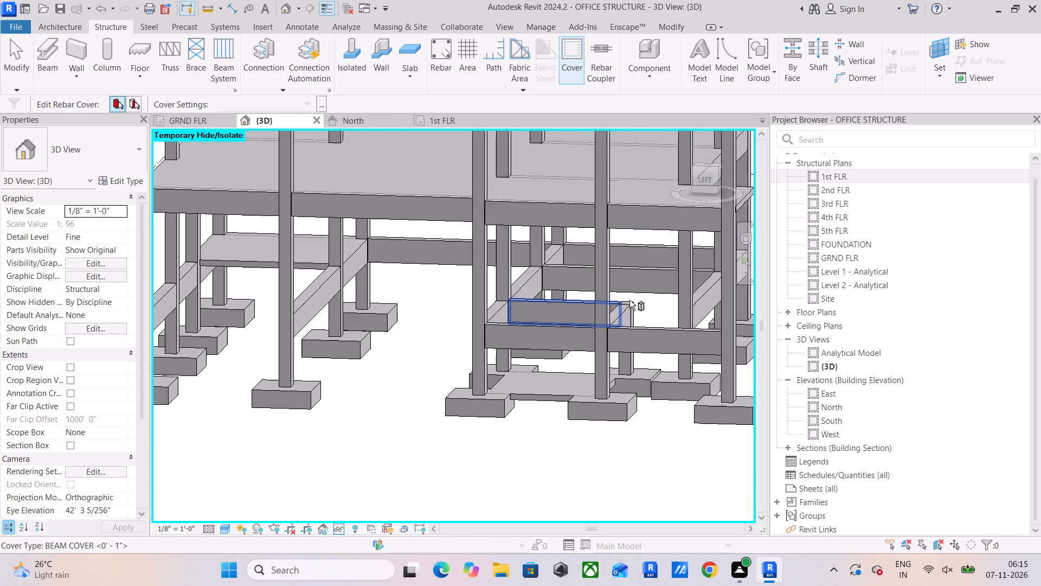
pyautogui.press('h')
pyautogui.press('r')
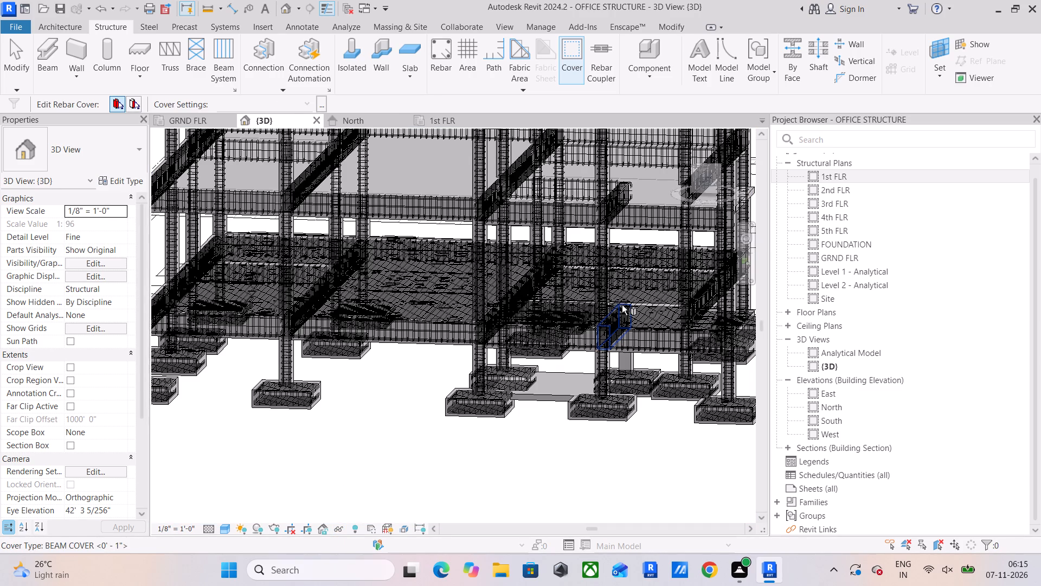
# Inspect the ground-floor slab reinforcement beside the 12 x 24 beam in 3D and select its #4 rebar set.
pyautogui.scroll(-1, 622, 305)
pyautogui.moveTo(635, 336); pyautogui.dragTo(661, 374, button='middle')
pyautogui.scroll(4, 179, 276)
pyautogui.scroll(4, 361, 319)
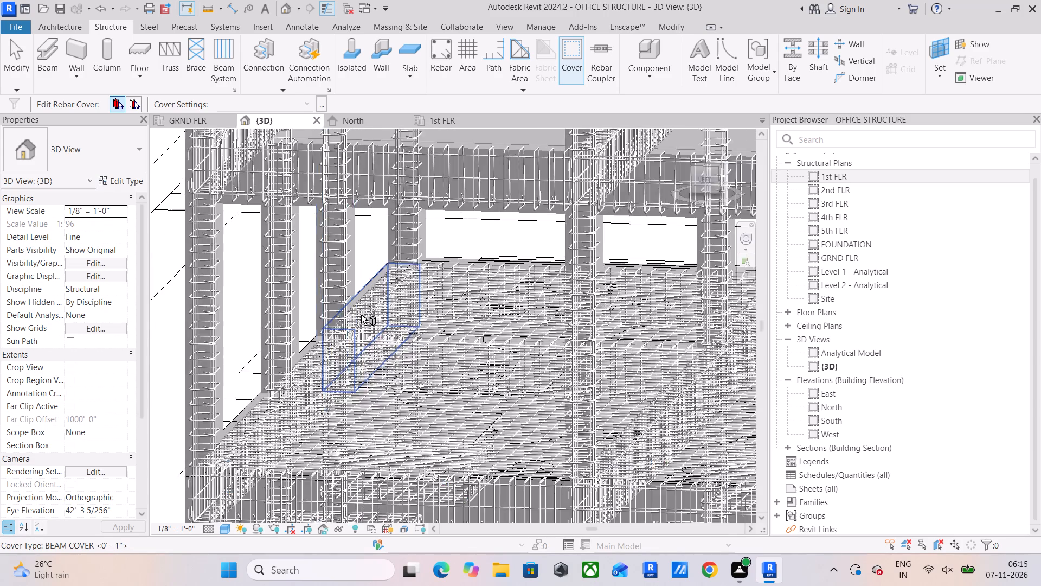
pyautogui.scroll(9, 381, 313)
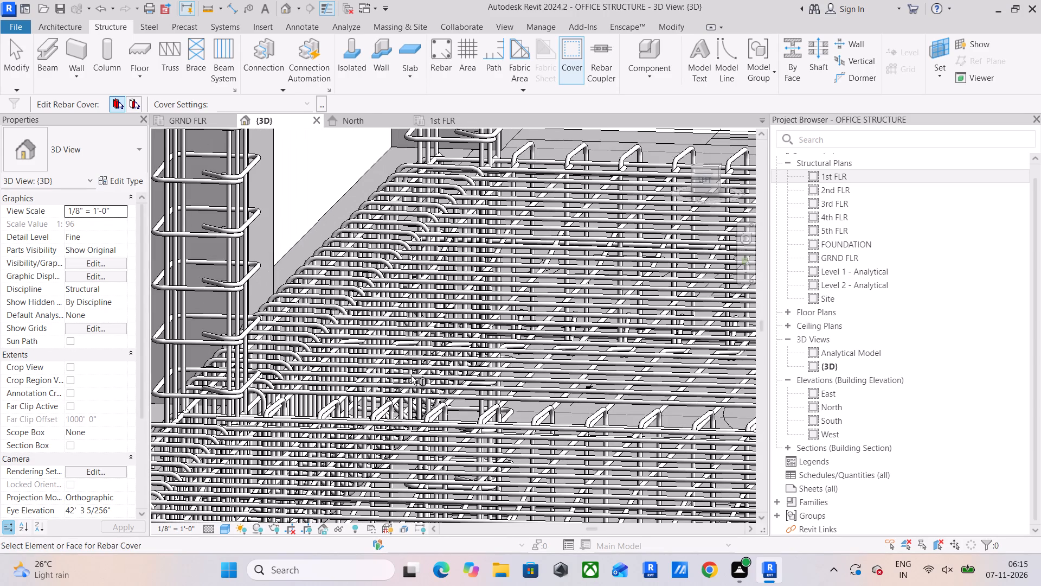
pyautogui.press('Escape')
pyautogui.press('Escape')
pyautogui.press('Escape')
pyautogui.click(455, 358)
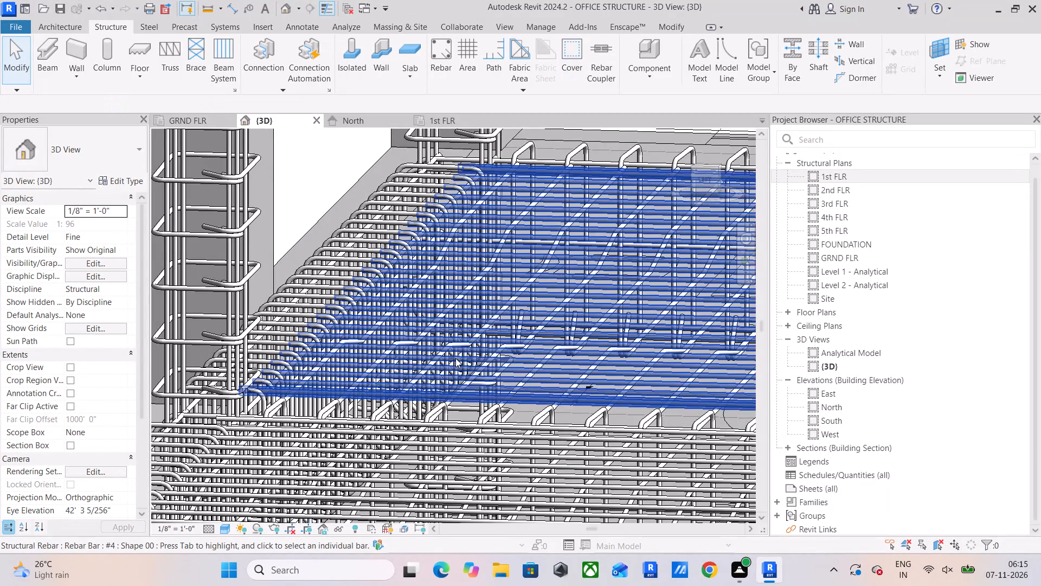
# Select the #4 Shape 00 rebar set in the end-bay ground-floor slab and examine its bar ends at the edge beam.
pyautogui.scroll(-8, 534, 345)
pyautogui.moveTo(537, 342); pyautogui.dragTo(292, 367, button='middle')
pyautogui.scroll(-4, 324, 354)
pyautogui.moveTo(417, 372); pyautogui.dragTo(369, 382, button='middle')
pyautogui.scroll(-4, 449, 378)
pyautogui.moveTo(499, 386); pyautogui.dragTo(208, 417, button='middle')
pyautogui.scroll(2, 399, 412)
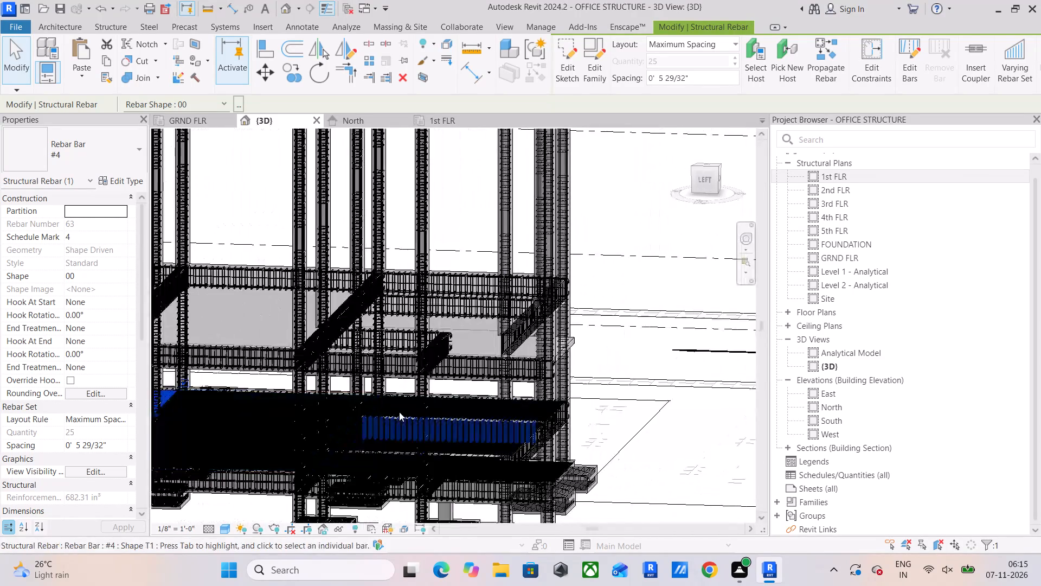
pyautogui.scroll(3, 399, 412)
pyautogui.click(483, 407)
pyautogui.press('Escape')
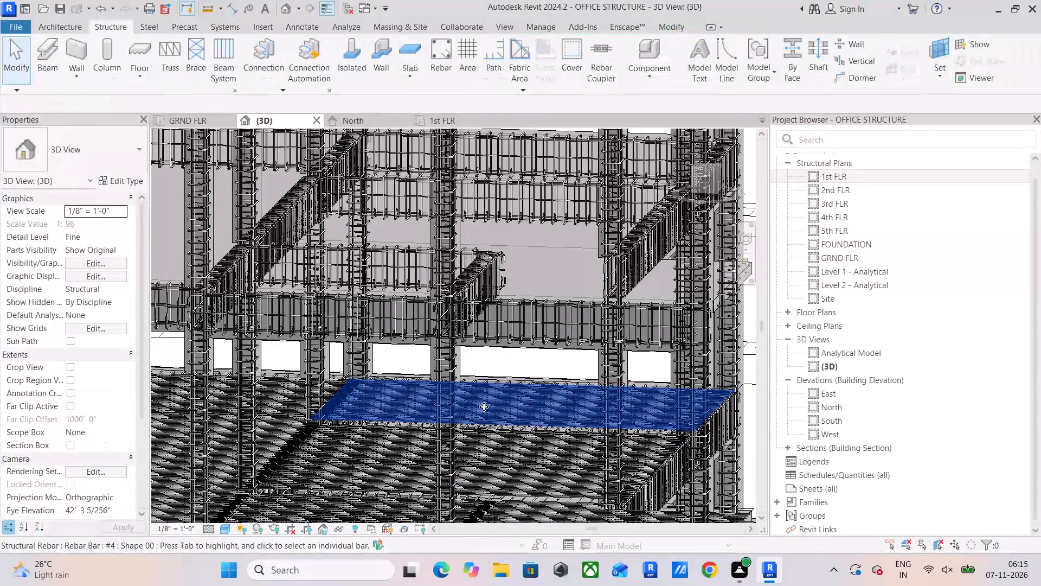
pyautogui.click(496, 408)
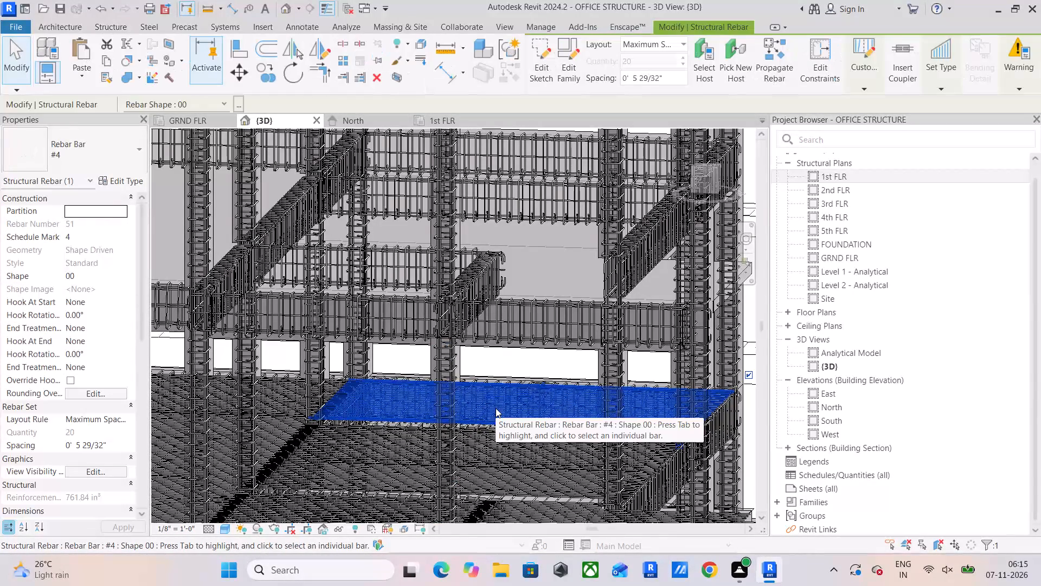
pyautogui.keyDown('shift'); pyautogui.moveTo(509, 400); pyautogui.dragTo(475, 423, button='middle'); pyautogui.keyUp('shift')
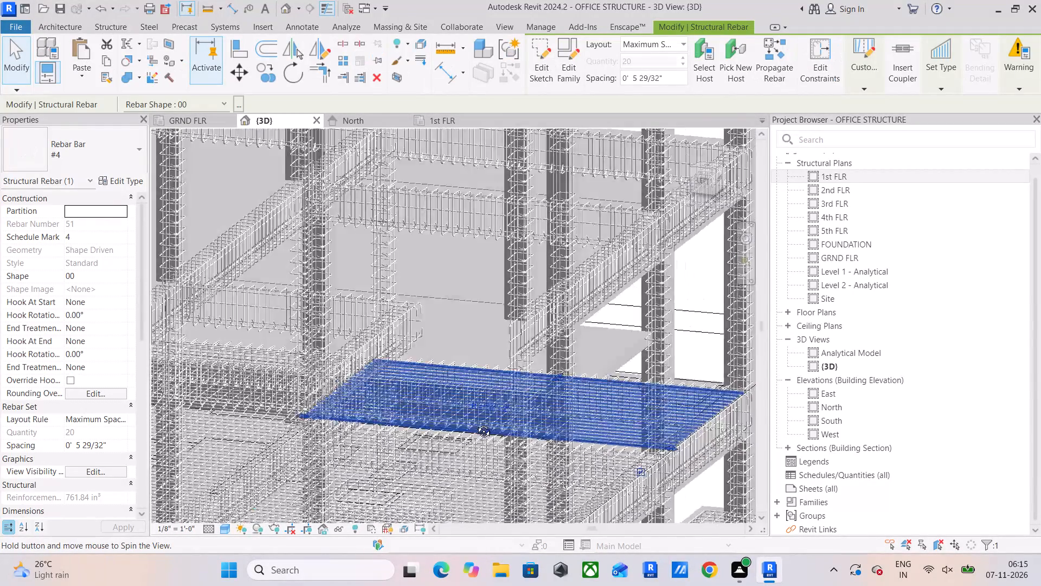
pyautogui.keyDown('shift'); pyautogui.moveTo(475, 423); pyautogui.dragTo(291, 457, button='middle'); pyautogui.keyUp('shift')
pyautogui.scroll(5, 468, 456)
pyautogui.moveTo(459, 455); pyautogui.dragTo(477, 328, button='middle')
pyautogui.scroll(5, 218, 373)
pyautogui.scroll(5, 331, 346)
pyautogui.moveTo(343, 343); pyautogui.dragTo(319, 371, button='middle')
pyautogui.scroll(-3, 318, 371)
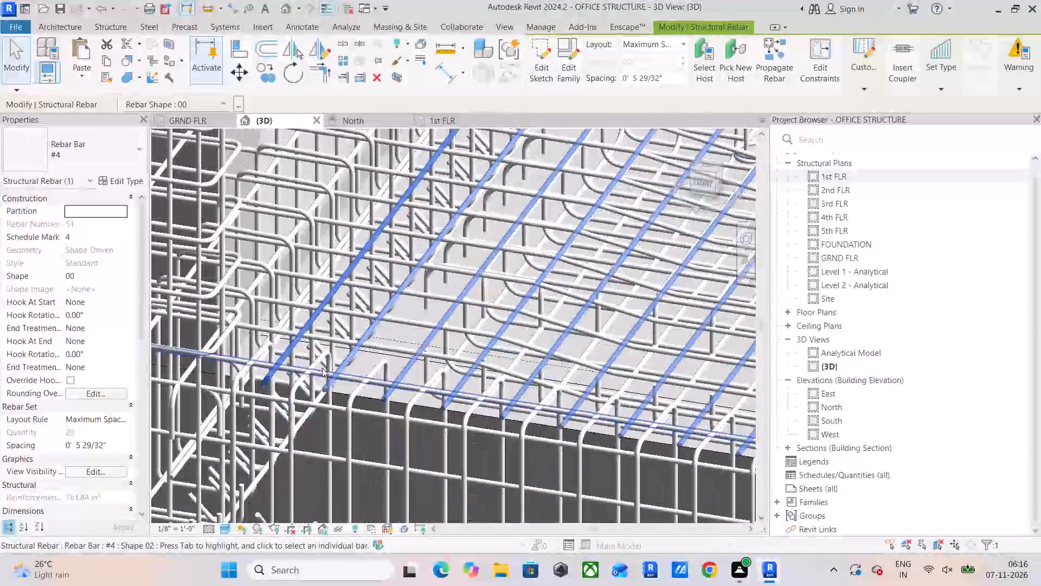
pyautogui.scroll(-3, 322, 368)
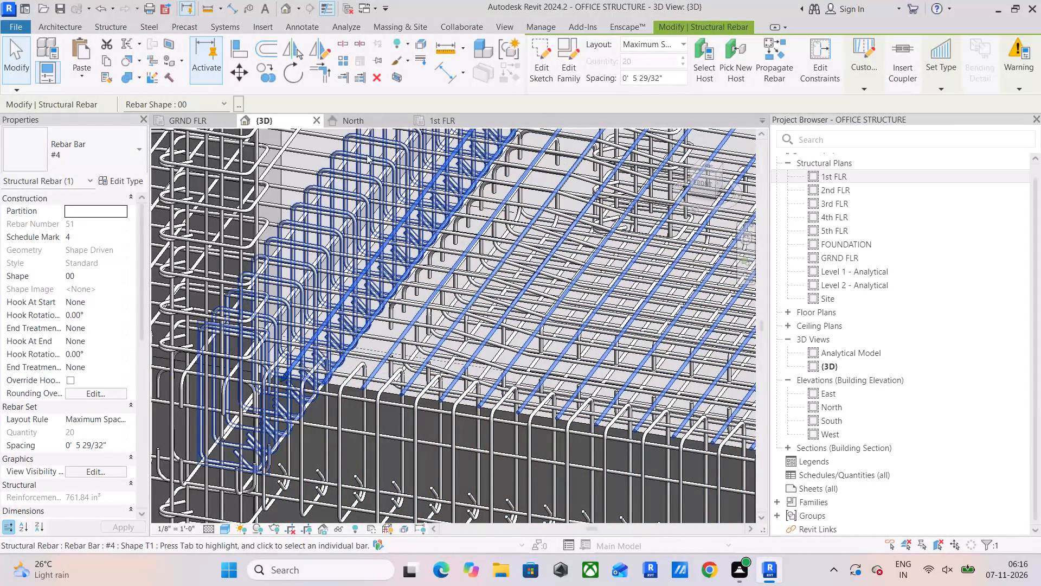
# Check the selected #4 slab rebar set against the ground-floor beam in the North and South elevations.
pyautogui.click(368, 122)
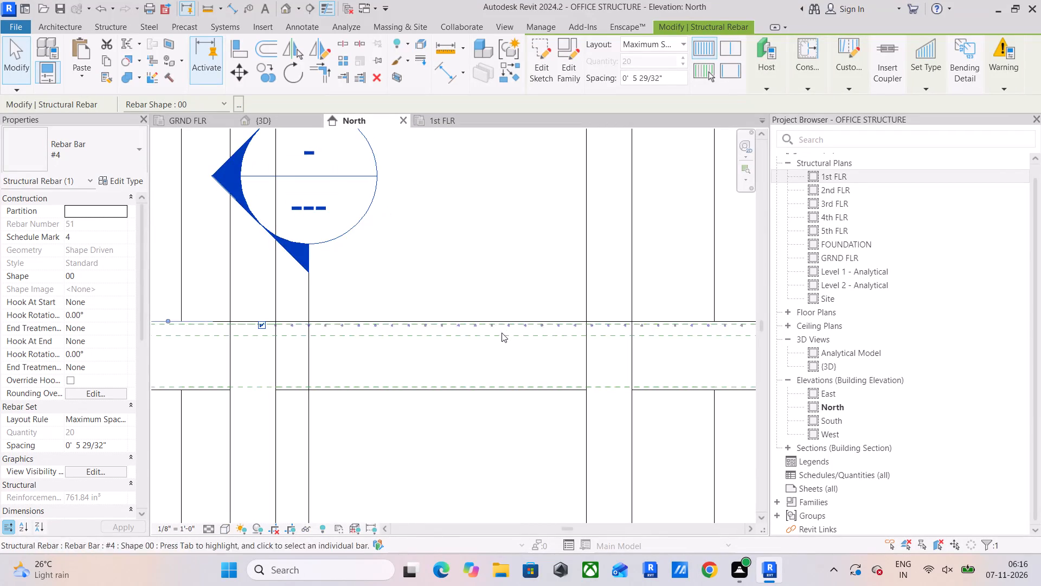
pyautogui.scroll(-10, 505, 324)
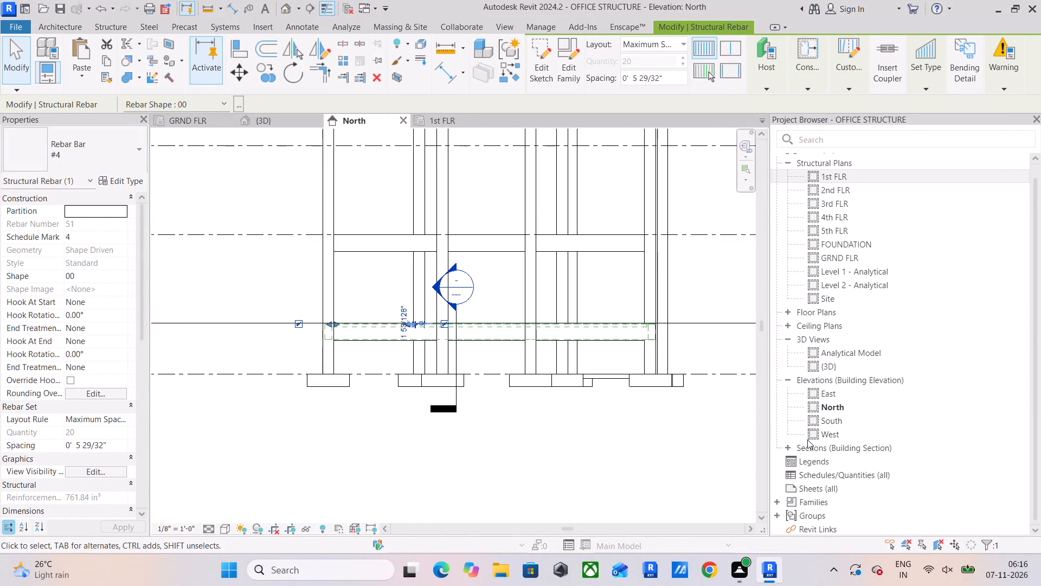
pyautogui.doubleClick(828, 422)
pyautogui.scroll(10, 451, 388)
pyautogui.scroll(5, 368, 369)
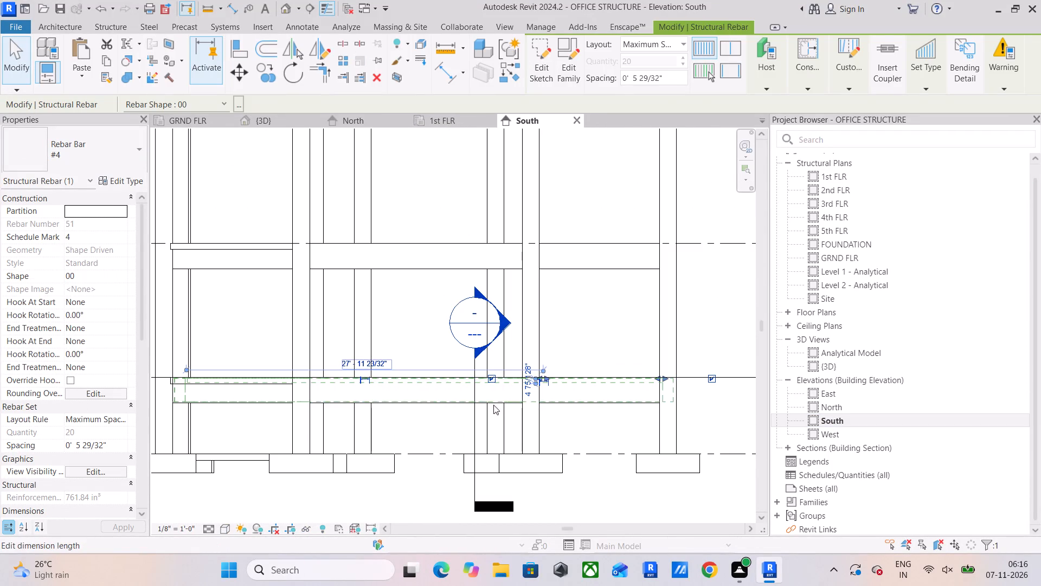
# Open the selected rebar set's sketch in the East elevation and examine the bar line's extent against the slab and beams.
pyautogui.click(539, 59)
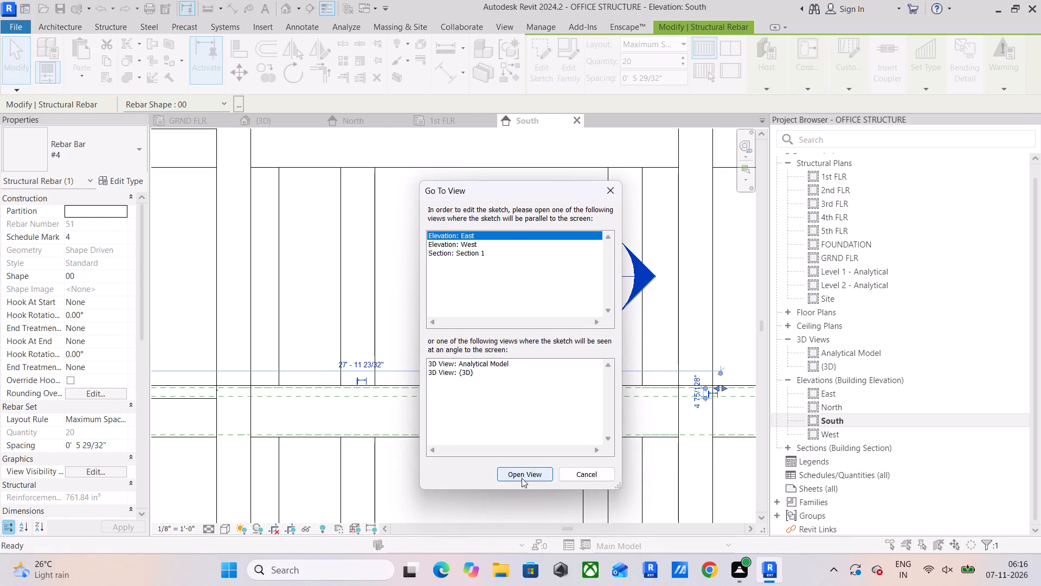
pyautogui.click(522, 478)
pyautogui.scroll(2, 602, 396)
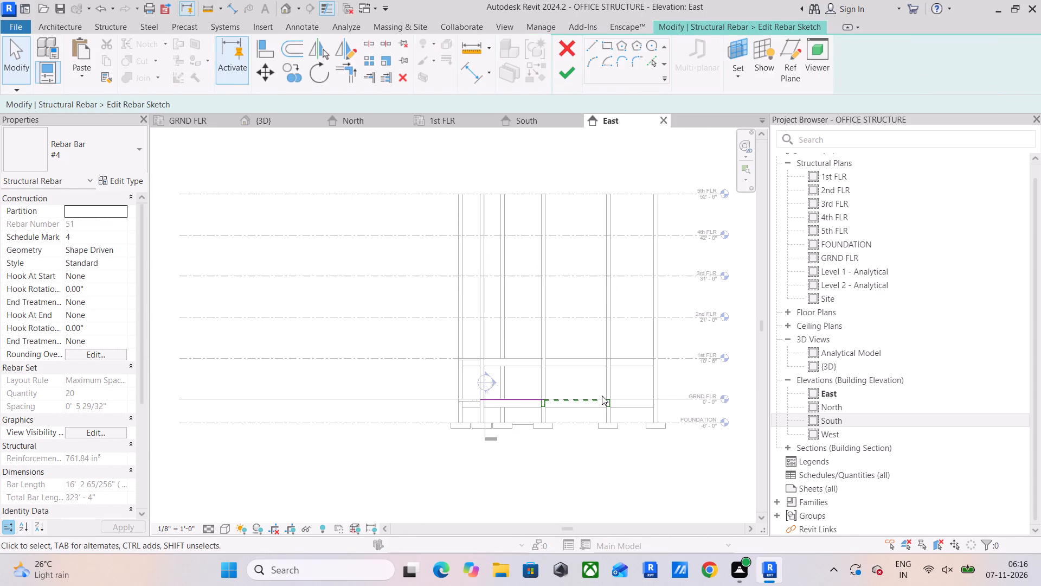
pyautogui.scroll(3, 602, 396)
pyautogui.scroll(11, 448, 412)
pyautogui.moveTo(324, 396); pyautogui.dragTo(303, 397, button='middle')
pyautogui.moveTo(303, 397); pyautogui.dragTo(400, 360, button='middle')
pyautogui.scroll(-7, 400, 361)
pyautogui.moveTo(400, 361); pyautogui.dragTo(416, 380, button='middle')
pyautogui.scroll(4, 414, 383)
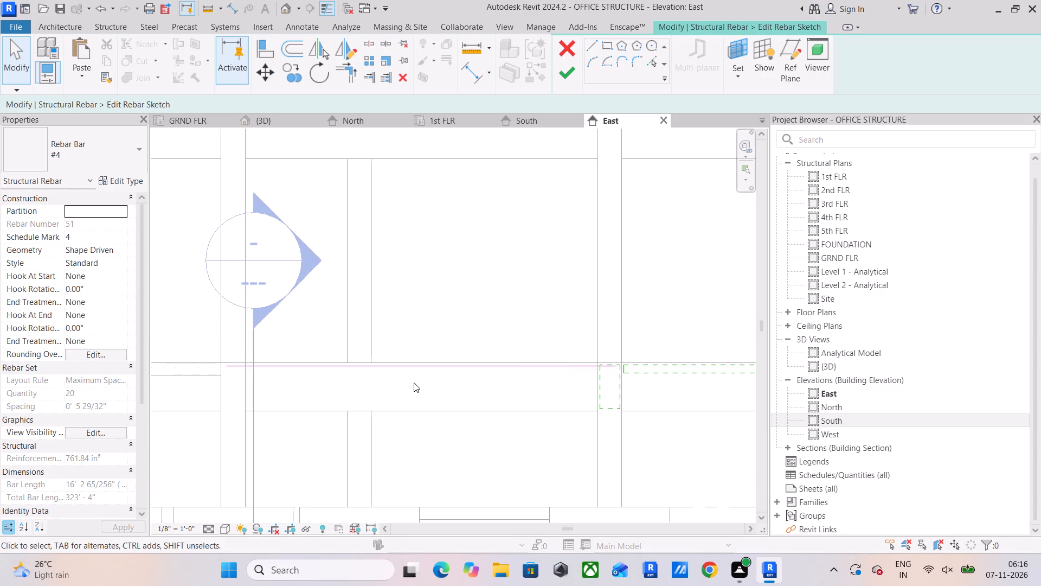
pyautogui.scroll(5, 438, 377)
pyautogui.scroll(-5, 505, 430)
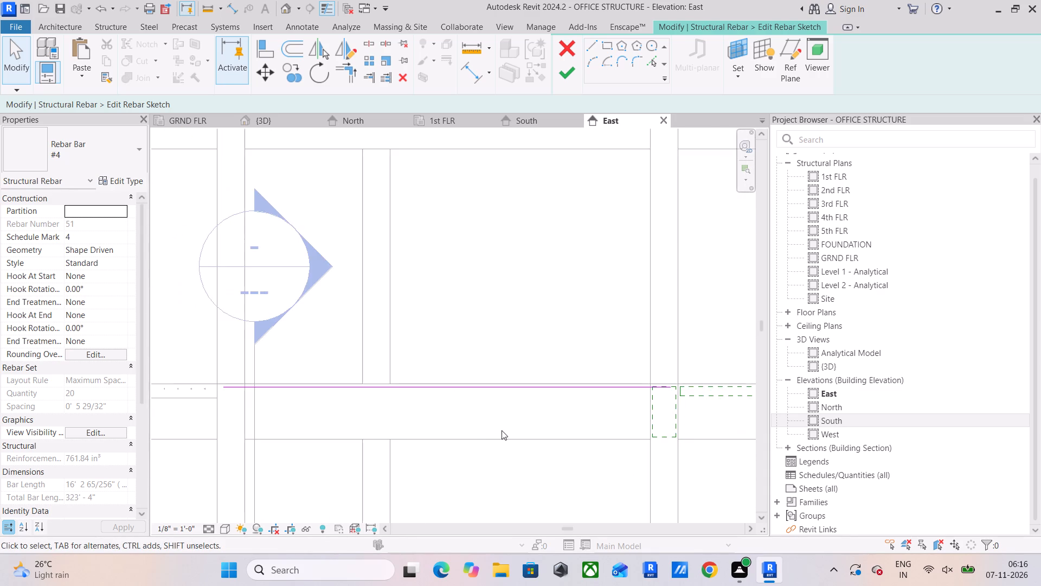
pyautogui.scroll(-2, 428, 430)
pyautogui.keyDown('shift'); pyautogui.moveTo(335, 426); pyautogui.dragTo(355, 442, button='middle'); pyautogui.keyUp('shift')
pyautogui.scroll(-1, 355, 438)
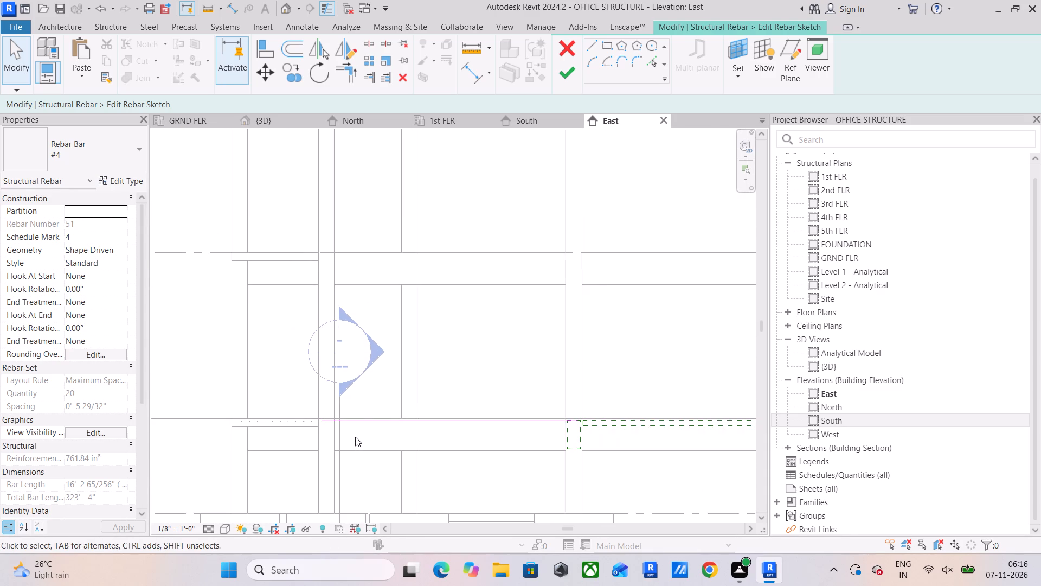
pyautogui.moveTo(355, 437); pyautogui.dragTo(336, 345, button='middle')
pyautogui.scroll(5, 255, 328)
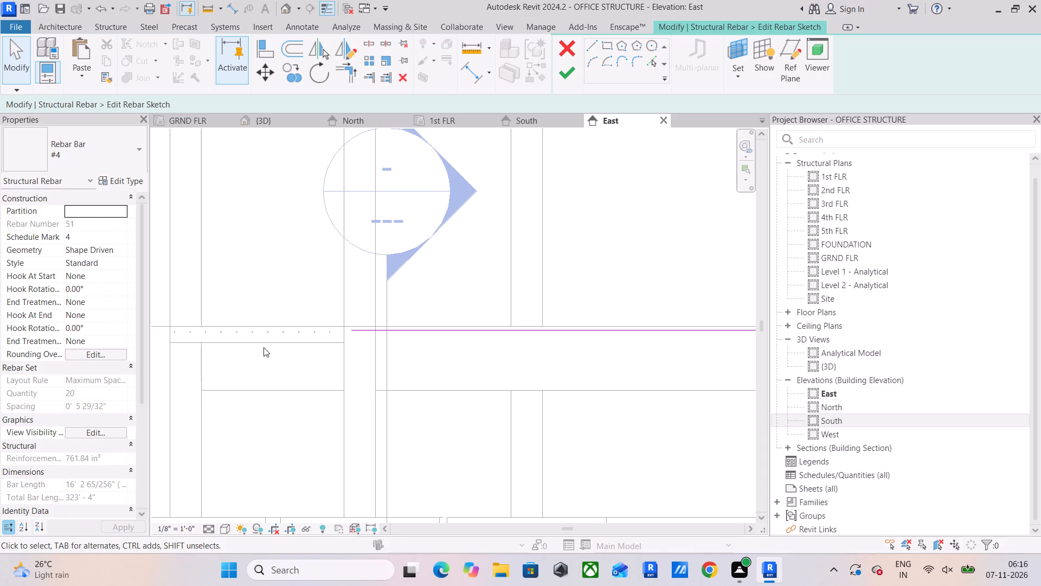
pyautogui.scroll(-4, 264, 347)
# Examine the rebar sketch line in the 3D view, including from the right side, and finish the sketch without edits.
pyautogui.click(273, 119)
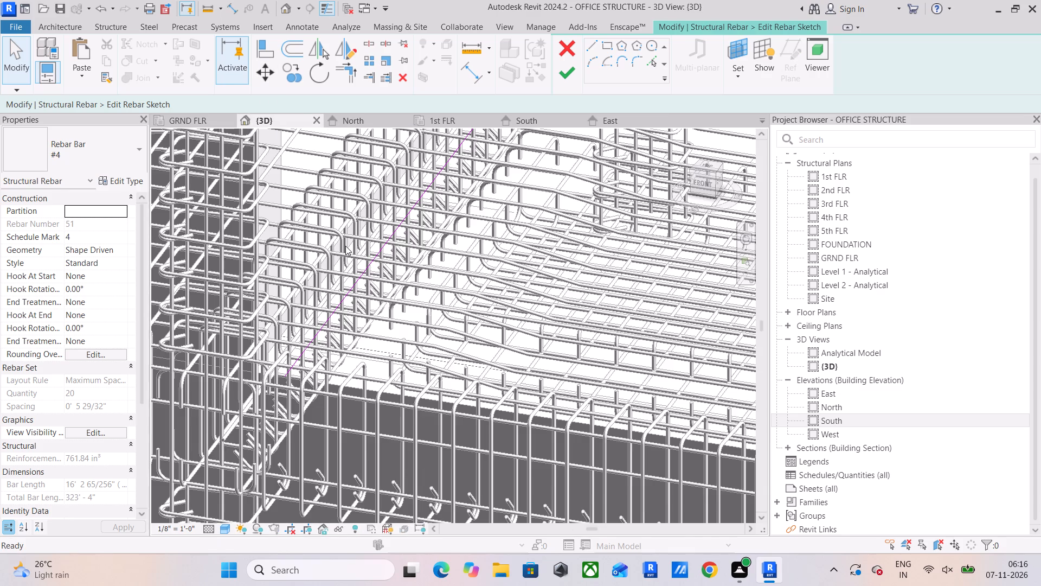
pyautogui.scroll(-13, 346, 246)
pyautogui.keyDown('shift'); pyautogui.moveTo(431, 273); pyautogui.dragTo(311, 293, button='middle'); pyautogui.keyUp('shift')
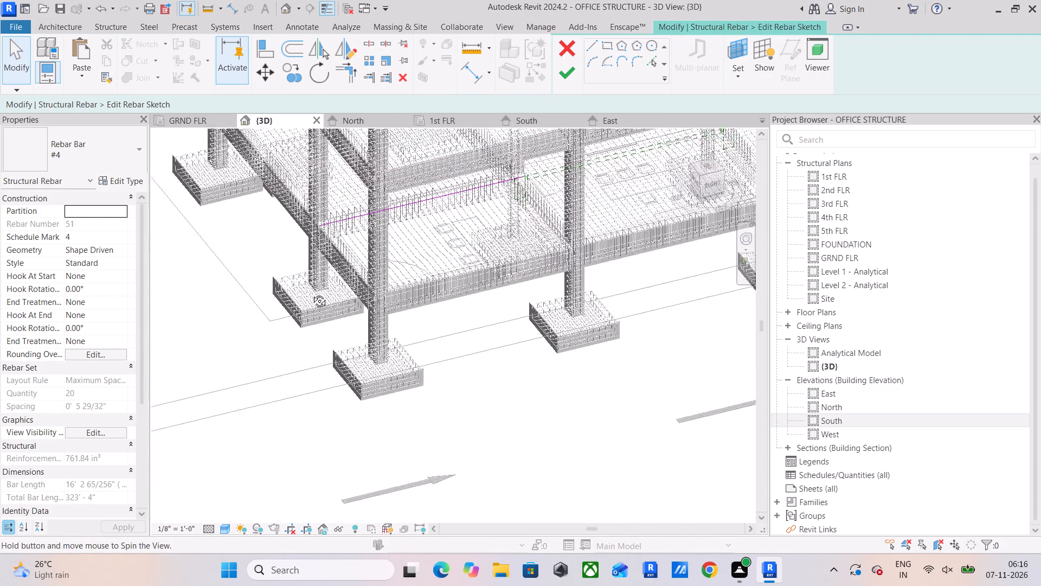
pyautogui.keyDown('shift'); pyautogui.moveTo(311, 293); pyautogui.dragTo(302, 292, button='middle'); pyautogui.keyUp('shift')
pyautogui.click(709, 182)
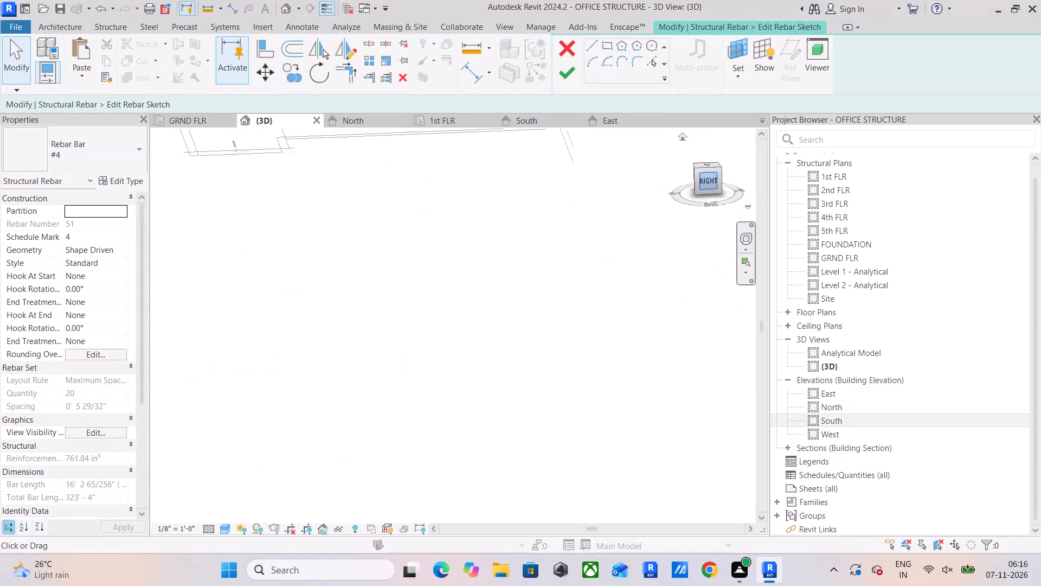
pyautogui.scroll(5, 459, 251)
pyautogui.moveTo(527, 469); pyautogui.dragTo(507, 370, button='middle')
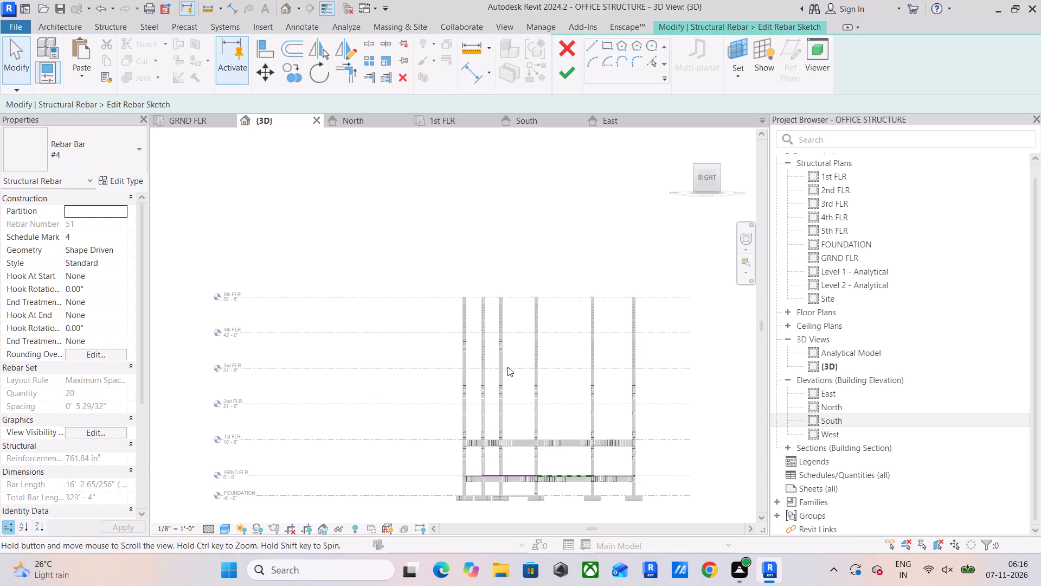
pyautogui.scroll(11, 506, 404)
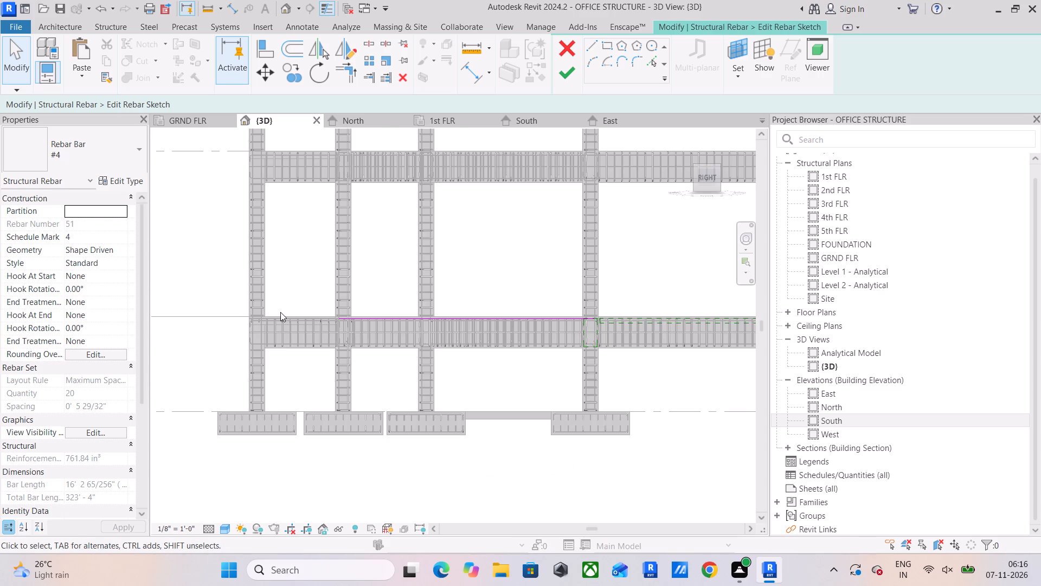
pyautogui.scroll(5, 280, 312)
pyautogui.scroll(-5, 279, 320)
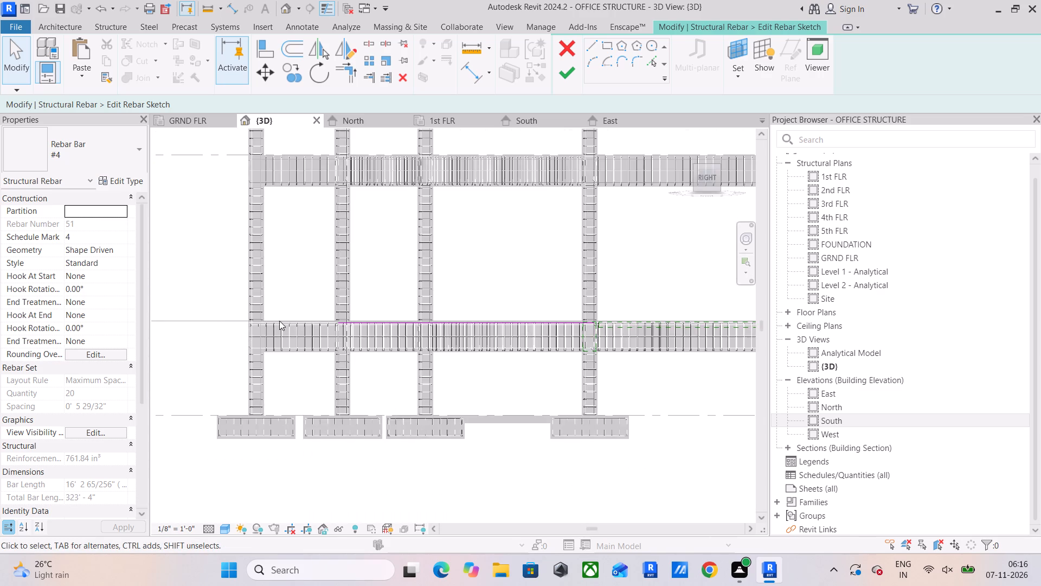
pyautogui.keyDown('shift'); pyautogui.moveTo(279, 322); pyautogui.dragTo(279, 364, button='middle'); pyautogui.keyUp('shift')
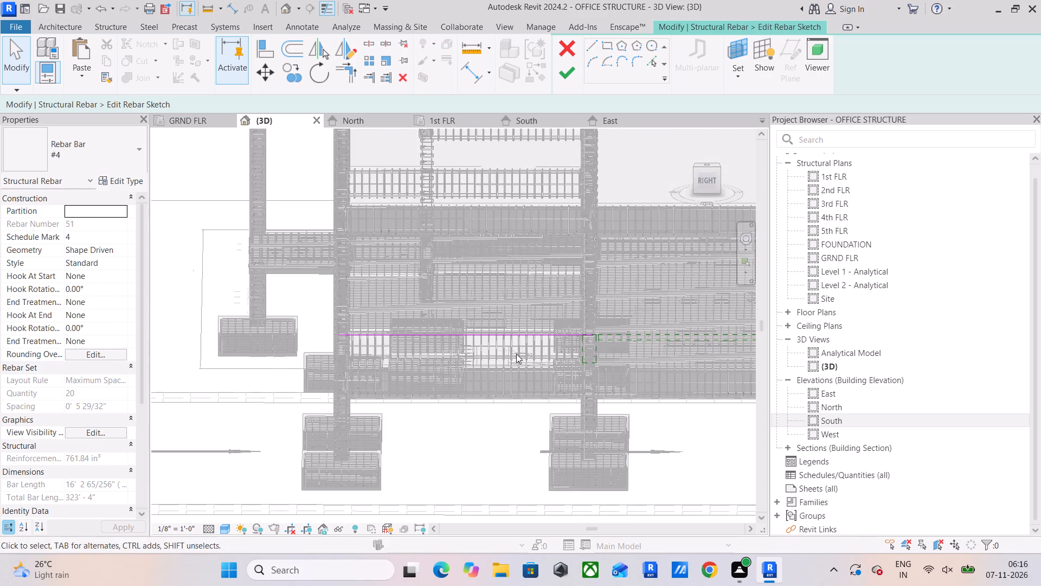
pyautogui.scroll(5, 546, 336)
pyautogui.moveTo(536, 351); pyautogui.dragTo(520, 362, button='middle')
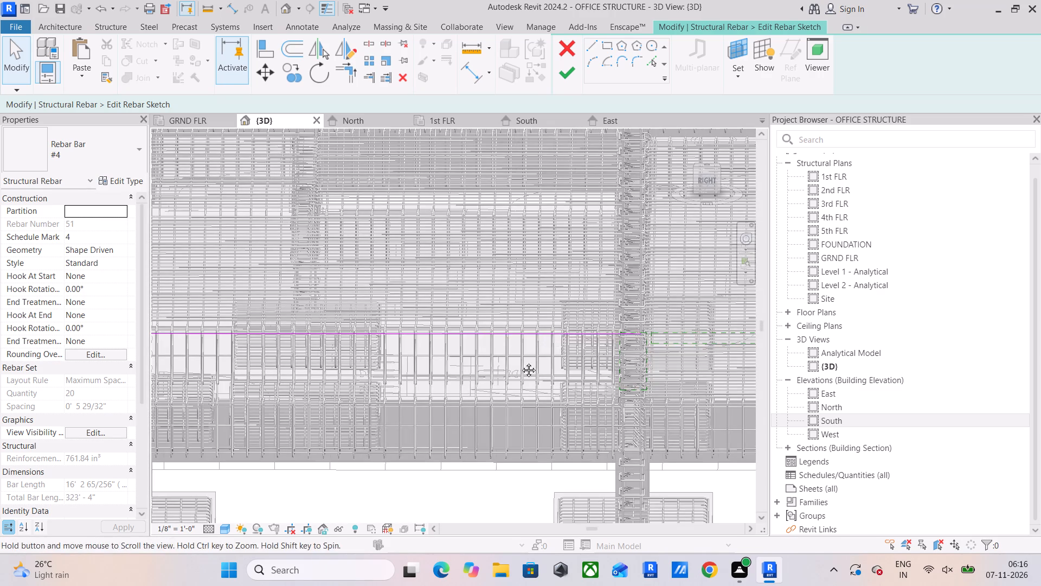
pyautogui.moveTo(520, 362); pyautogui.dragTo(509, 367, button='middle')
pyautogui.scroll(5, 591, 358)
pyautogui.scroll(-3, 592, 354)
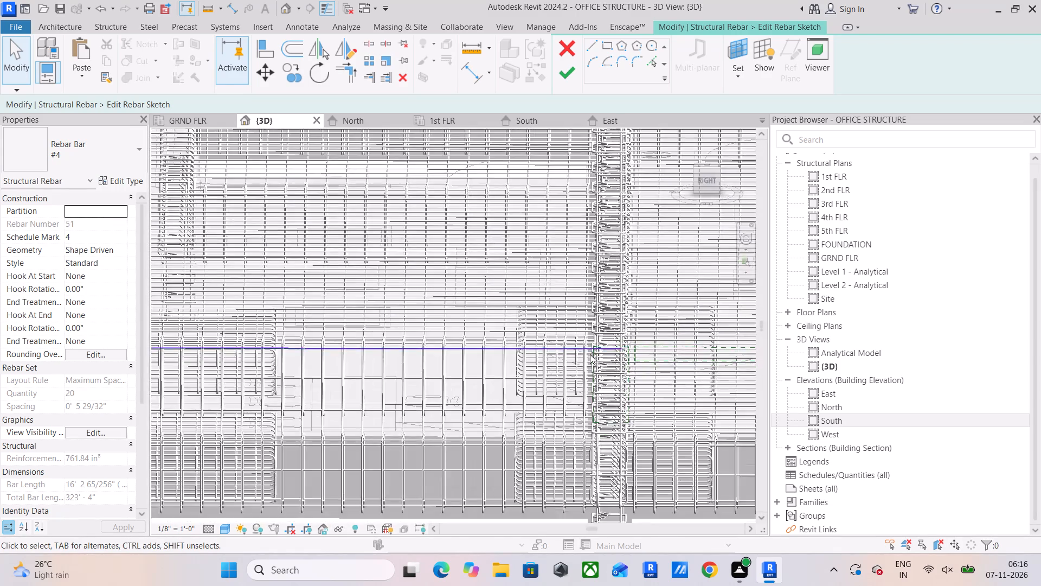
pyautogui.moveTo(590, 354); pyautogui.dragTo(647, 326, button='middle')
pyautogui.scroll(-2, 369, 335)
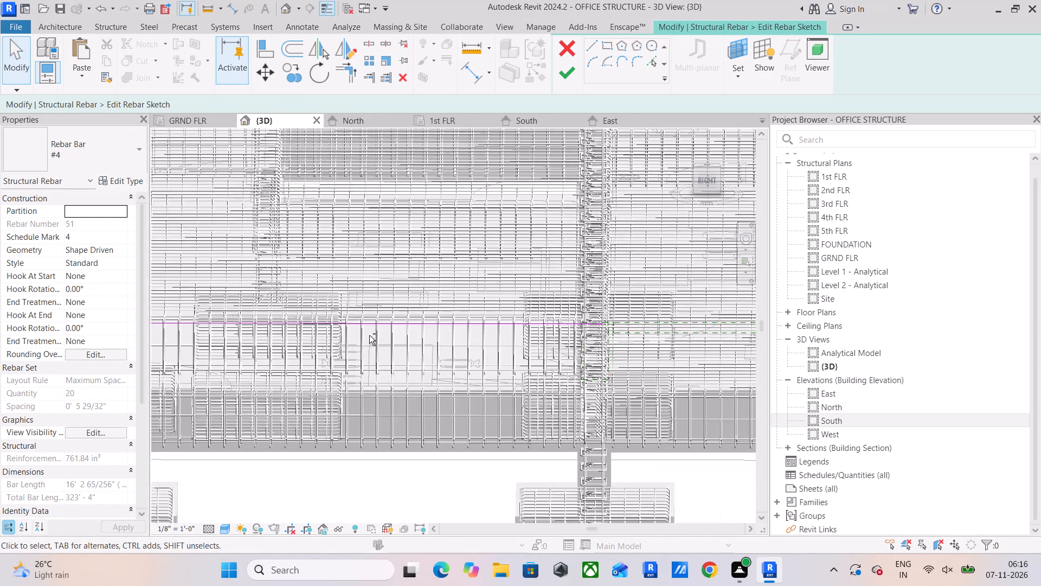
pyautogui.keyDown('shift'); pyautogui.moveTo(369, 335); pyautogui.dragTo(505, 359, button='middle'); pyautogui.keyUp('shift')
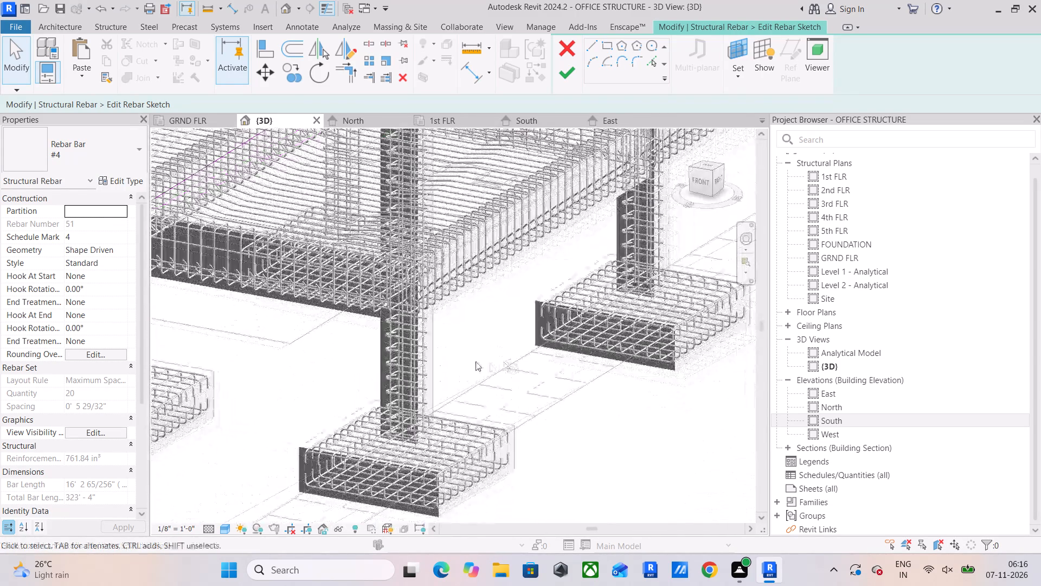
pyautogui.moveTo(448, 367); pyautogui.dragTo(513, 418, button='middle')
pyautogui.press('Escape')
pyautogui.press('Escape')
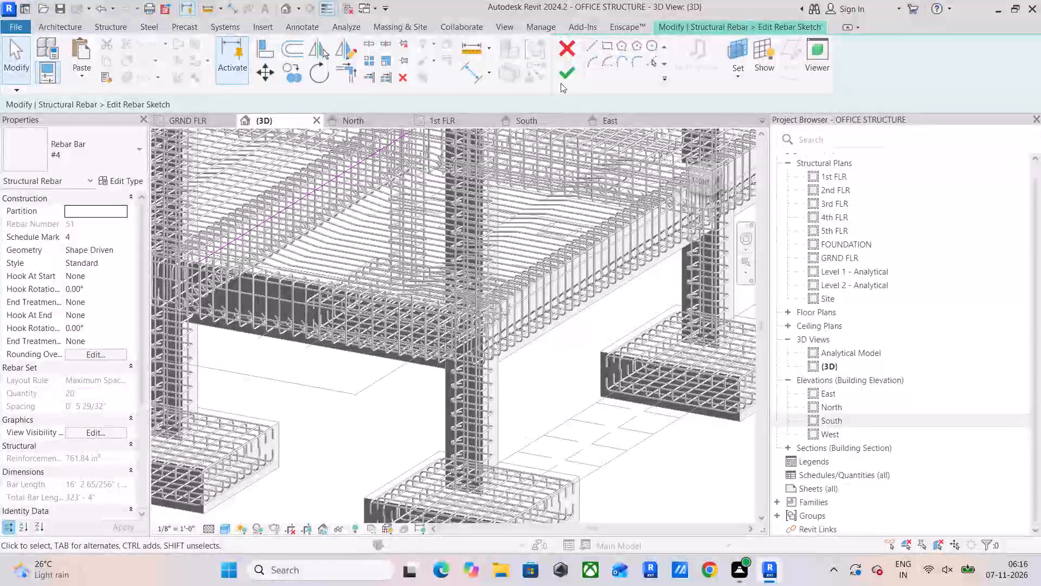
pyautogui.click(564, 81)
# Examine the selected slab rebar set's bar ends against the edge beam's stirrups in the 3D view, from the front and close up.
pyautogui.scroll(4, 254, 218)
pyautogui.scroll(-3, 254, 218)
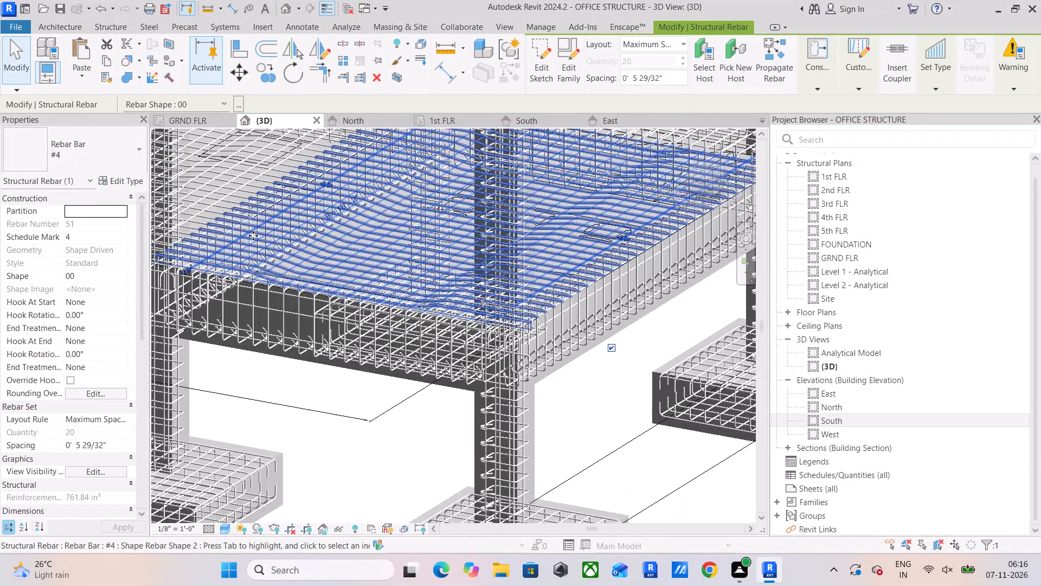
pyautogui.keyDown('shift'); pyautogui.moveTo(253, 236); pyautogui.dragTo(297, 256, button='middle'); pyautogui.keyUp('shift')
pyautogui.scroll(2, 320, 315)
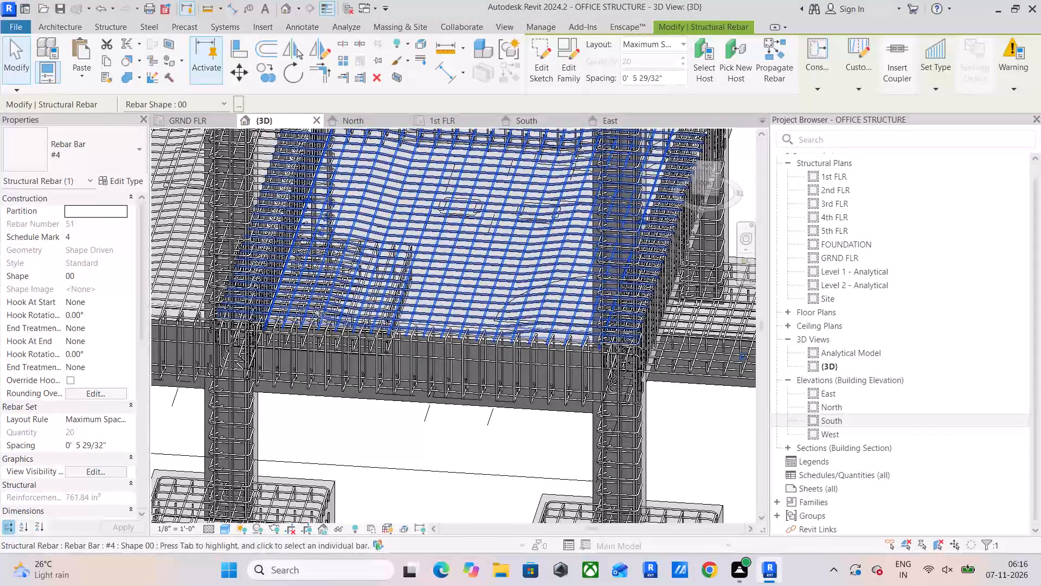
pyautogui.scroll(3, 317, 313)
pyautogui.moveTo(311, 310); pyautogui.dragTo(285, 249, button='middle')
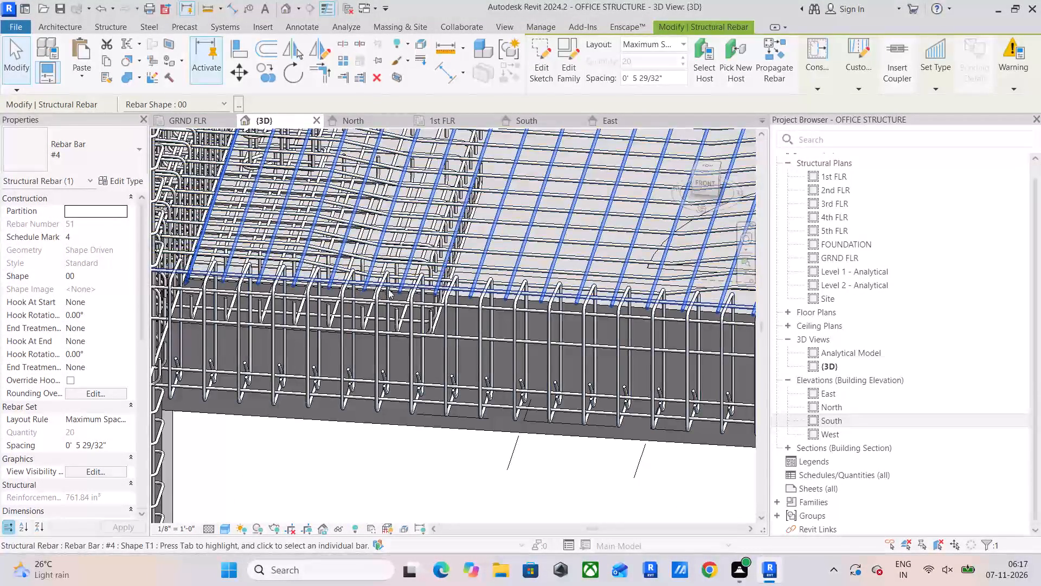
pyautogui.moveTo(388, 289); pyautogui.dragTo(393, 273, button='middle')
pyautogui.scroll(-2, 334, 278)
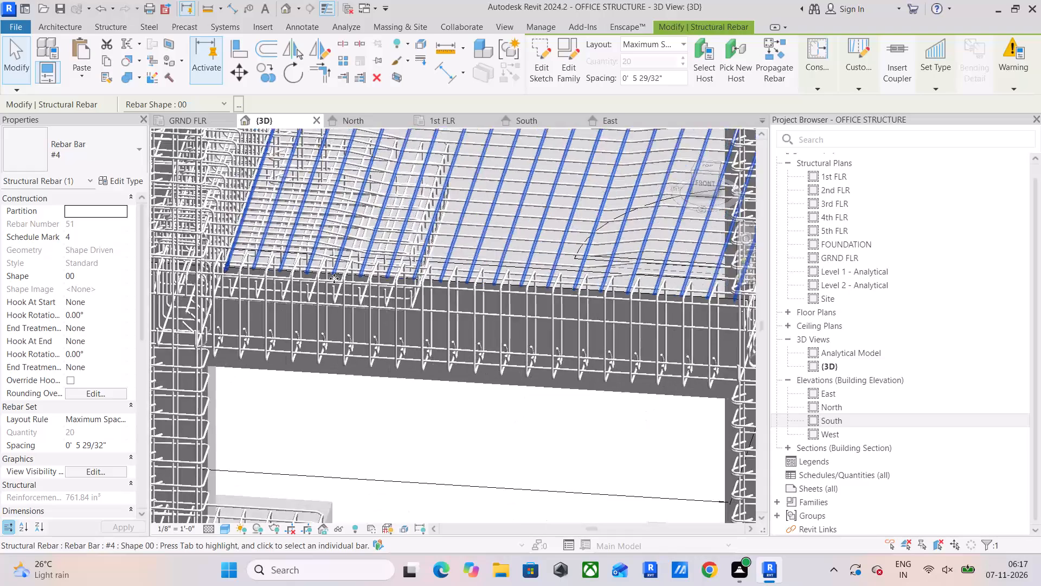
pyautogui.scroll(9, 254, 262)
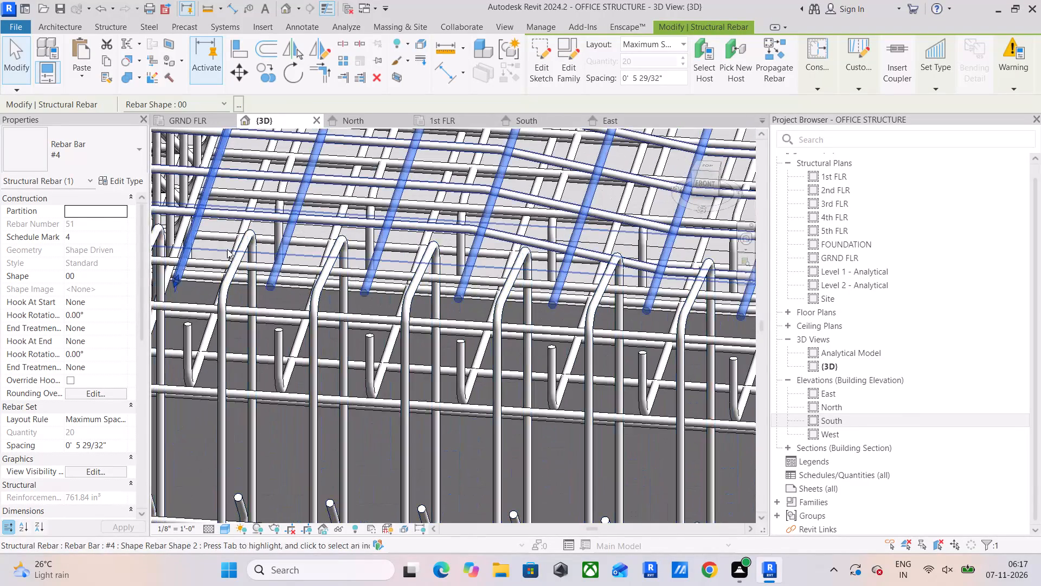
pyautogui.scroll(-5, 212, 253)
# Check the selected #4 Shape 00 set against the edge beam and column in the GRND FLR plan, at the Conference room below the Director Room.
pyautogui.click(210, 122)
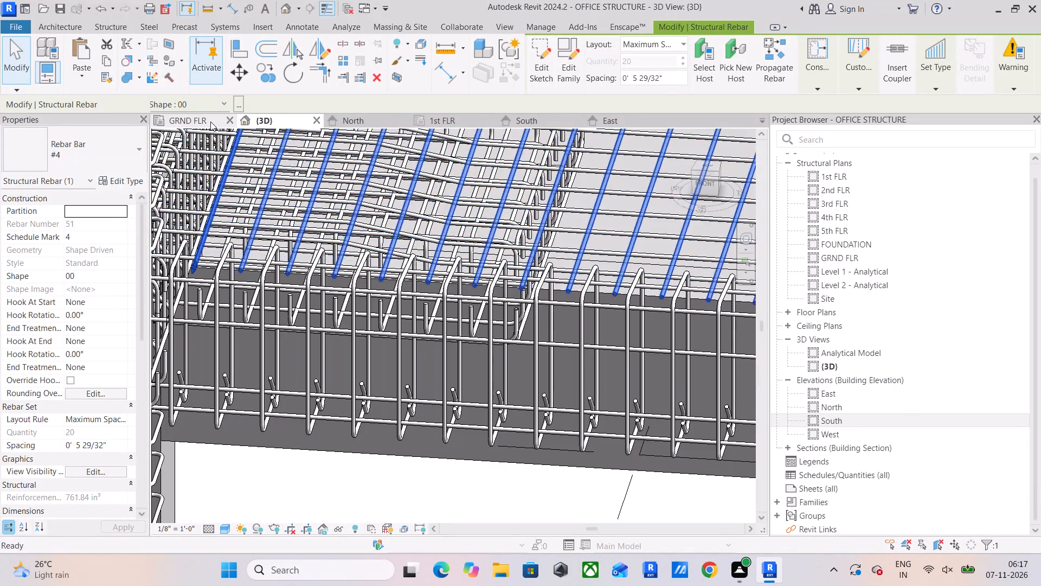
pyautogui.scroll(-5, 376, 288)
pyautogui.moveTo(382, 291); pyautogui.dragTo(369, 135, button='middle')
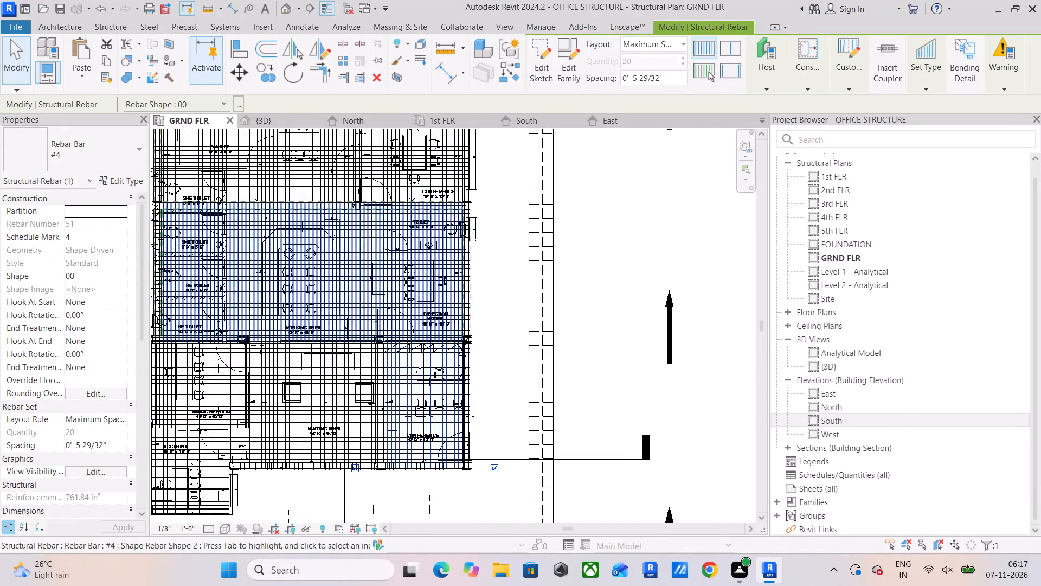
pyautogui.moveTo(419, 383); pyautogui.dragTo(386, 247, button='middle')
pyautogui.scroll(5, 371, 256)
pyautogui.scroll(5, 344, 319)
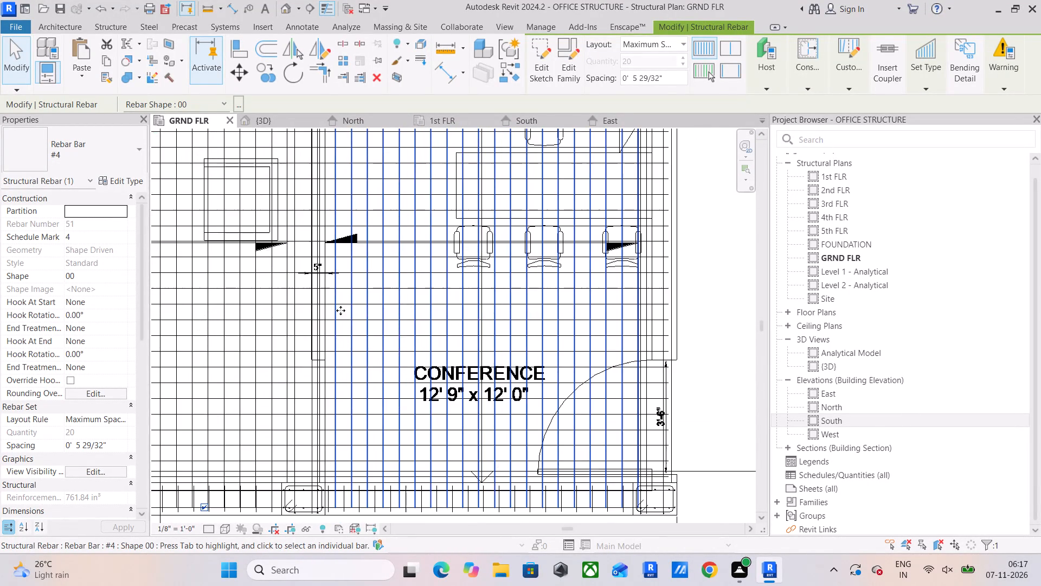
pyautogui.moveTo(340, 310); pyautogui.dragTo(355, 180, button='middle')
pyautogui.scroll(3, 337, 373)
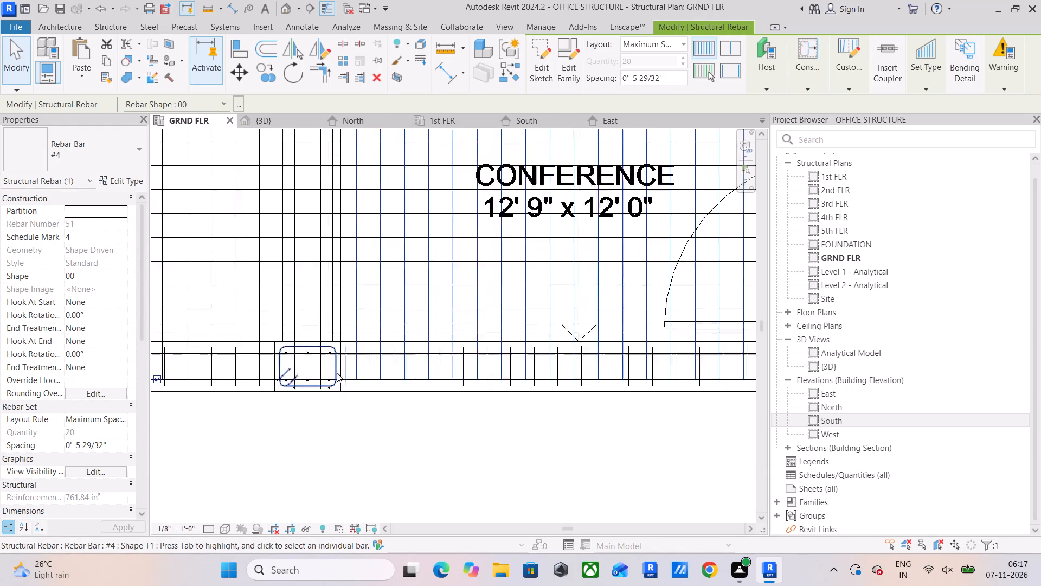
pyautogui.scroll(2, 337, 373)
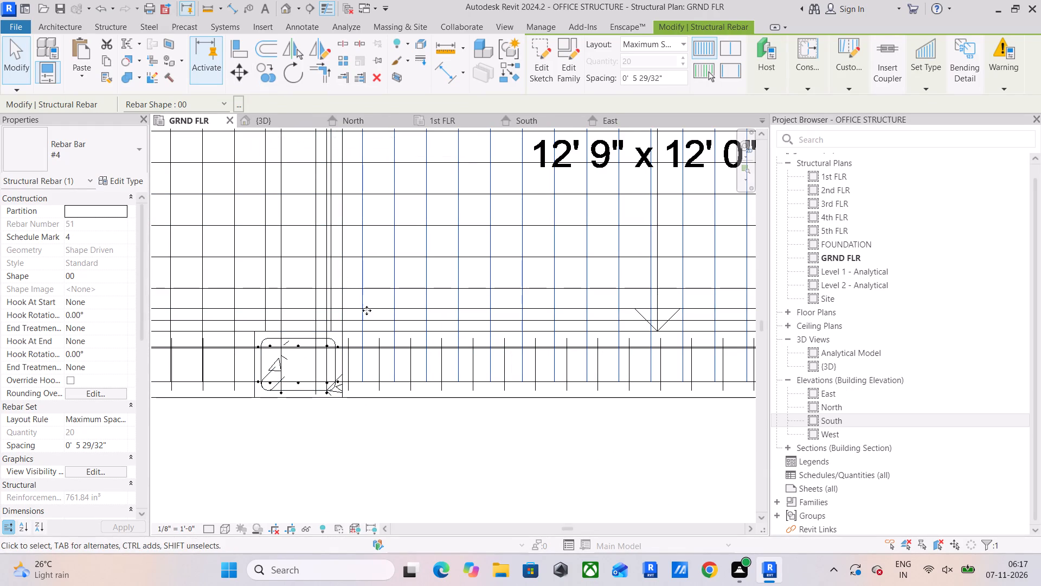
pyautogui.scroll(-7, 367, 308)
pyautogui.scroll(5, 367, 308)
pyautogui.press('Escape')
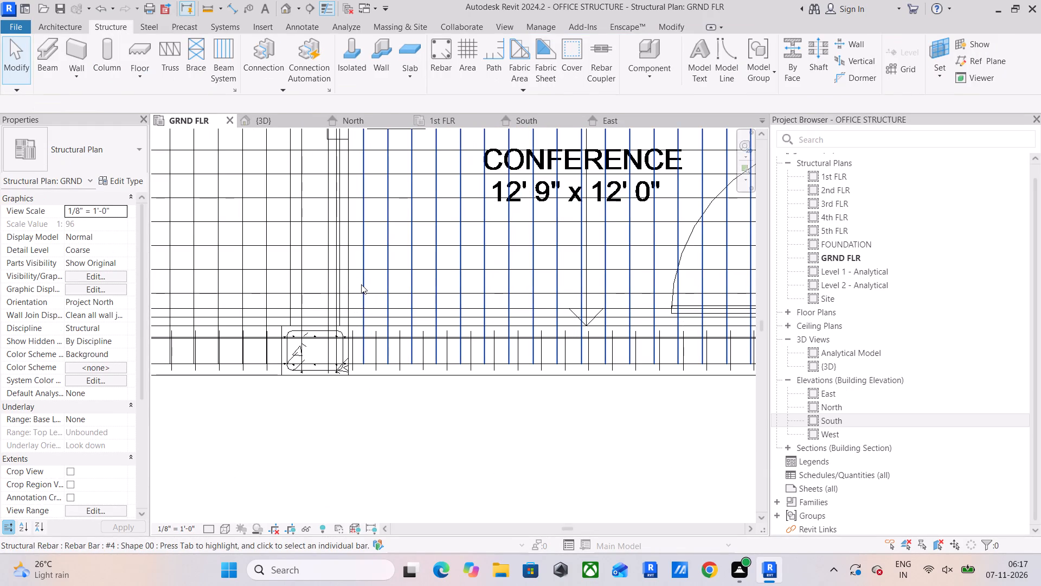
# Stretch that Conference slab's #4 Shape 00 rebar set so its first bar lies at the room-side face of the 5" partition wall.
pyautogui.click(361, 282)
pyautogui.scroll(-9, 361, 282)
pyautogui.moveTo(361, 282); pyautogui.dragTo(358, 370, button='middle')
pyautogui.scroll(5, 358, 267)
pyautogui.scroll(5, 369, 323)
pyautogui.scroll(5, 344, 269)
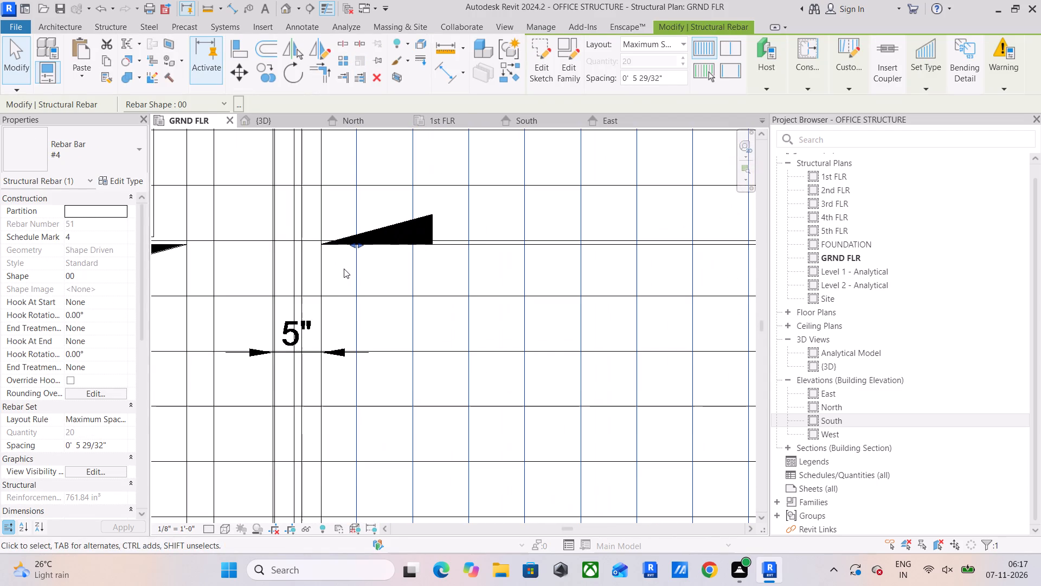
pyautogui.moveTo(352, 245); pyautogui.dragTo(361, 247)
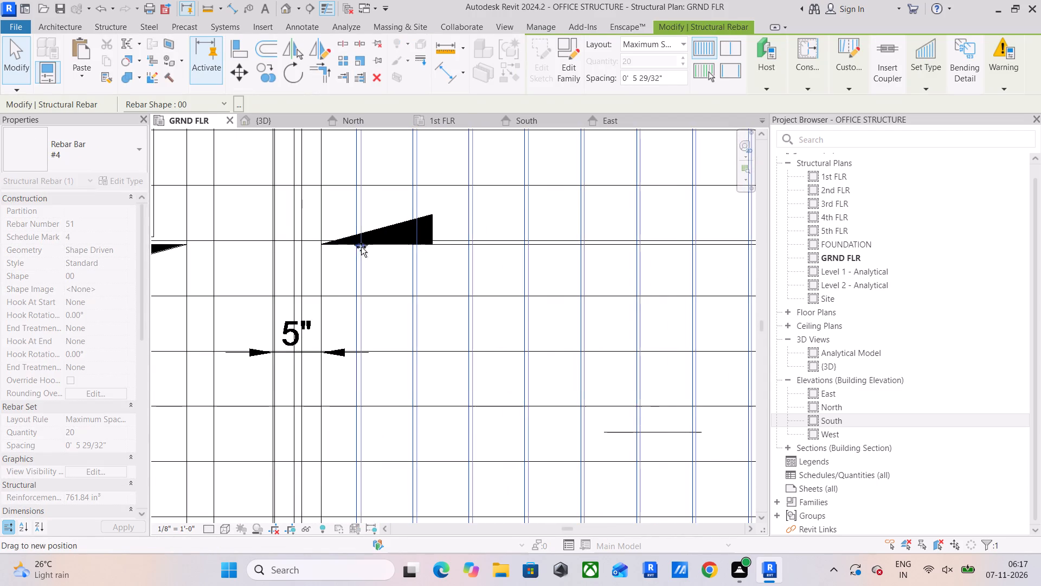
pyautogui.moveTo(361, 247); pyautogui.dragTo(413, 261)
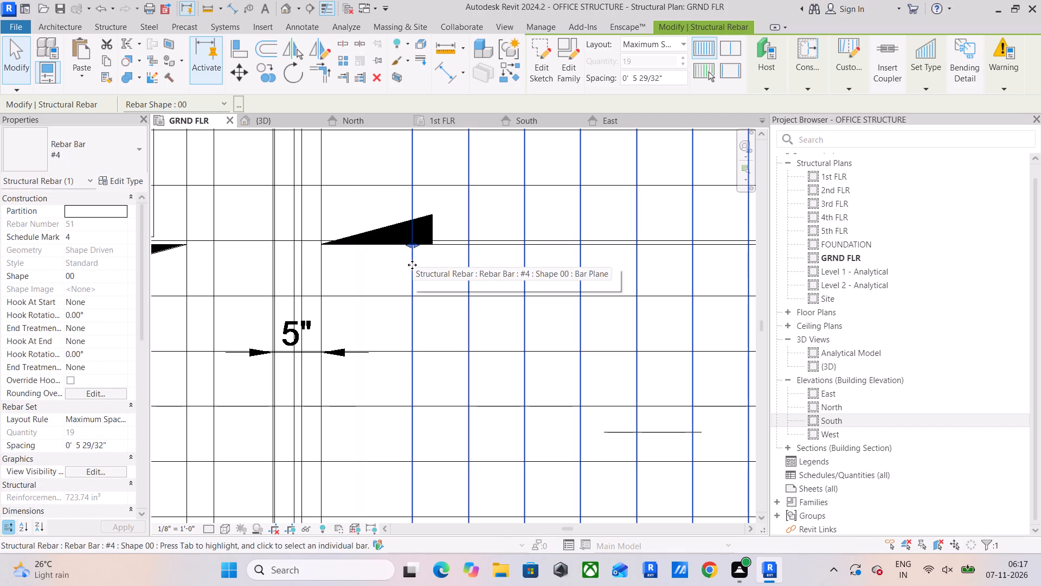
pyautogui.moveTo(406, 243); pyautogui.dragTo(320, 258)
pyautogui.scroll(-6, 356, 304)
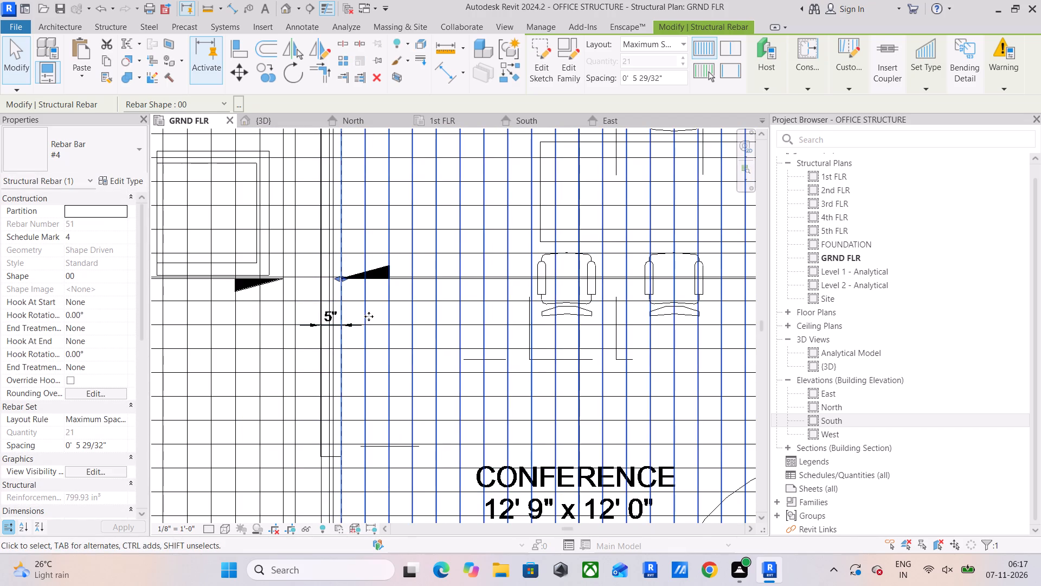
# Examine the opposite end of the #4 Shape 00 set at the Conference room's exterior wall.
pyautogui.scroll(-7, 357, 318)
pyautogui.scroll(5, 592, 314)
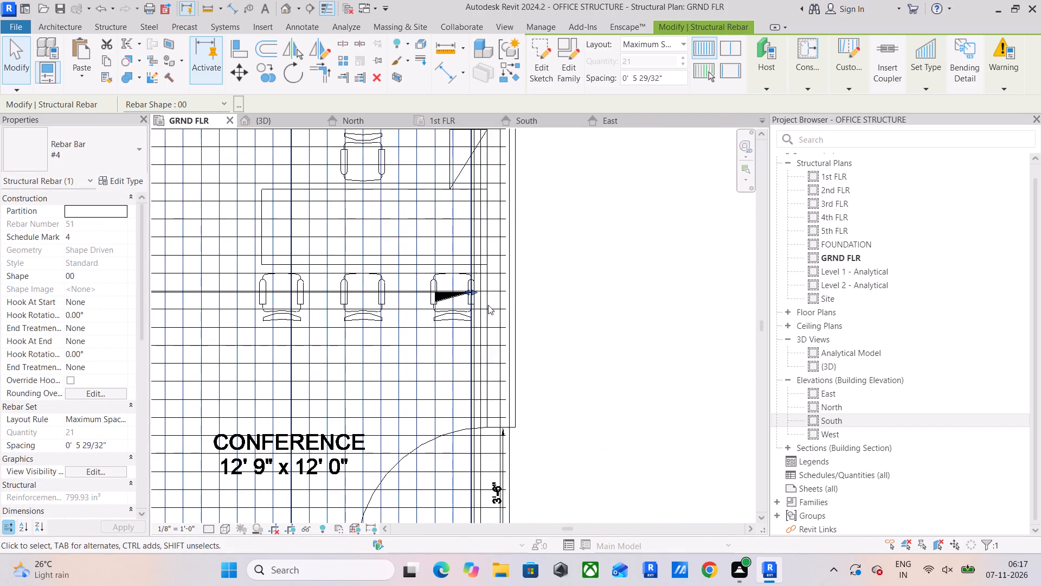
pyautogui.scroll(11, 478, 302)
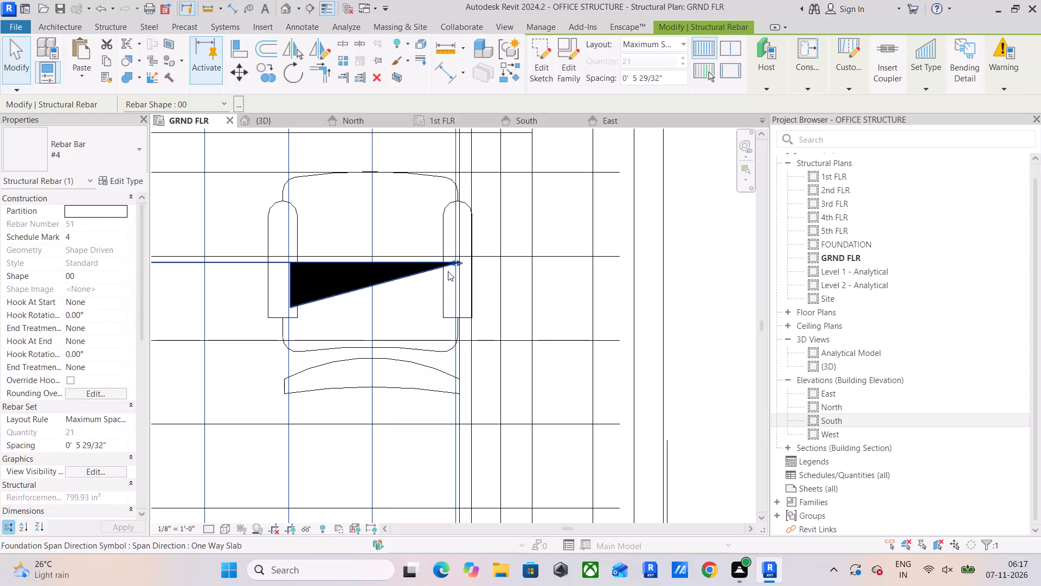
pyautogui.scroll(-2, 448, 271)
pyautogui.moveTo(459, 318); pyautogui.dragTo(509, 340, button='middle')
pyautogui.press('Escape')
# Select the crossing #4 Rebar Shape 2 set in the same Conference slab and examine its extents at the beam and columns.
pyautogui.click(475, 348)
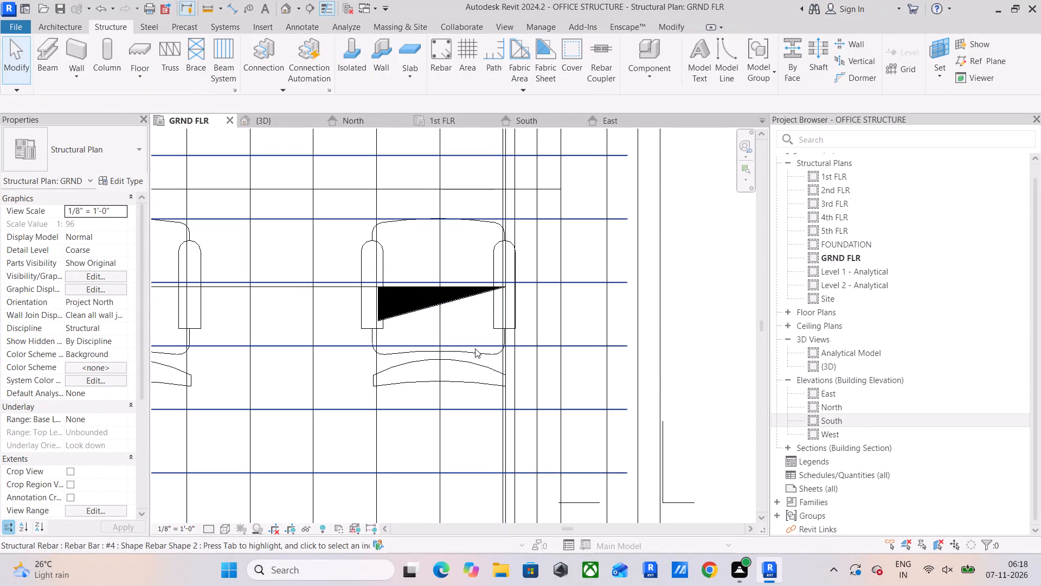
pyautogui.scroll(-6, 475, 348)
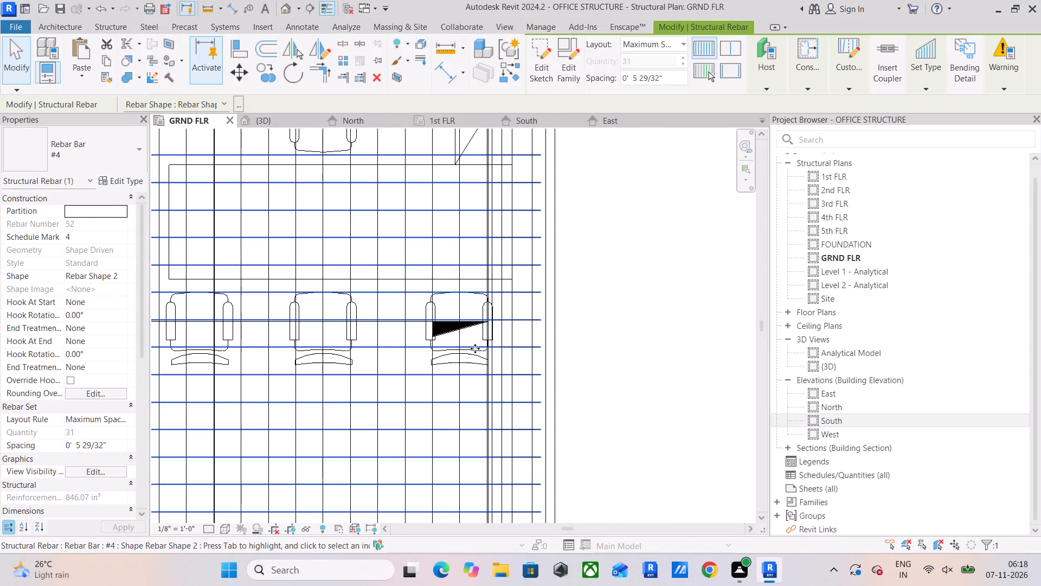
pyautogui.scroll(-4, 568, 265)
pyautogui.moveTo(568, 265); pyautogui.dragTo(586, 416, button='middle')
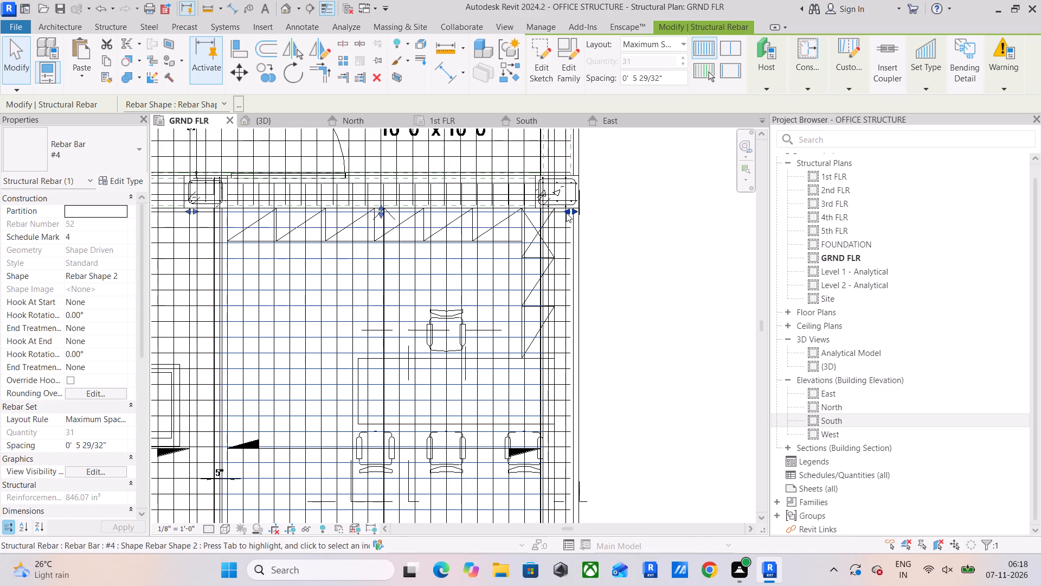
pyautogui.moveTo(480, 252); pyautogui.dragTo(636, 243, button='middle')
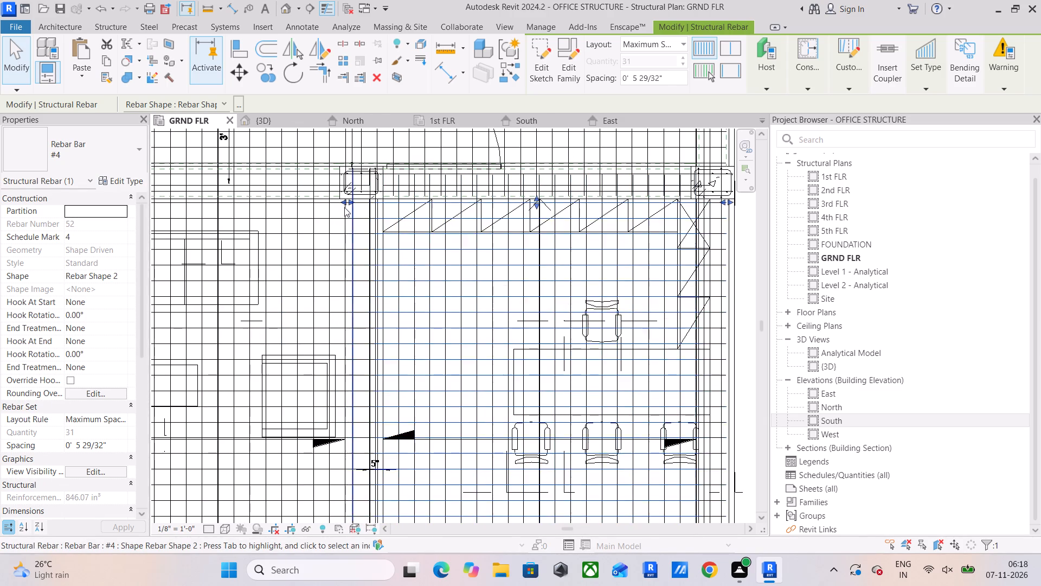
pyautogui.scroll(4, 314, 187)
pyautogui.scroll(5, 406, 251)
pyautogui.press('Escape')
pyautogui.press('Escape')
pyautogui.press('Escape')
# Select the #4 Rebar Shape 2 set in the Conference slab above the Toilet and examine its layout in plan.
pyautogui.scroll(-2, 406, 251)
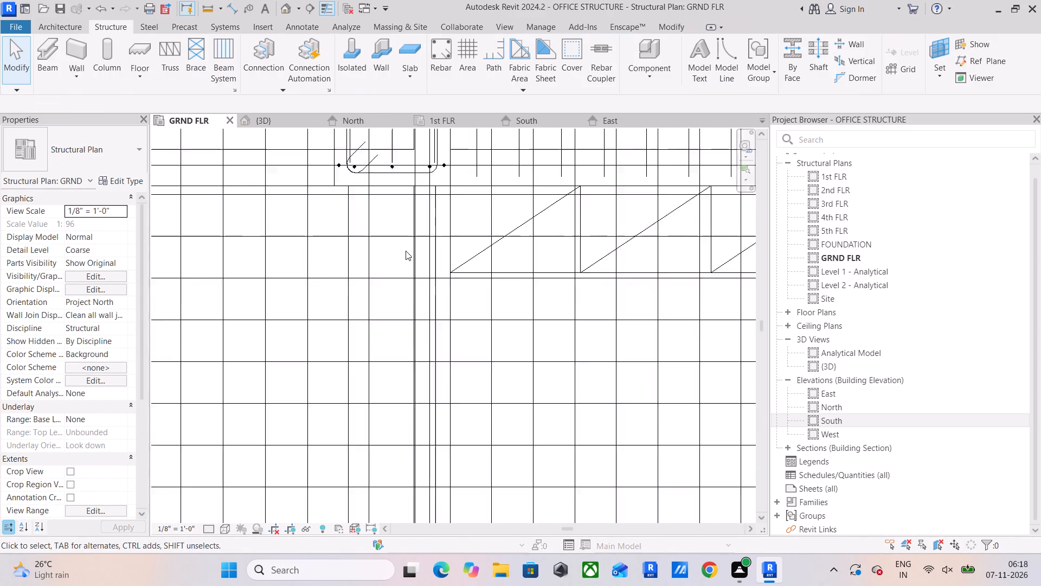
pyautogui.scroll(-8, 406, 251)
pyautogui.moveTo(407, 252); pyautogui.dragTo(401, 305, button='middle')
pyautogui.scroll(-5, 430, 242)
pyautogui.moveTo(440, 301); pyautogui.dragTo(438, 436, button='middle')
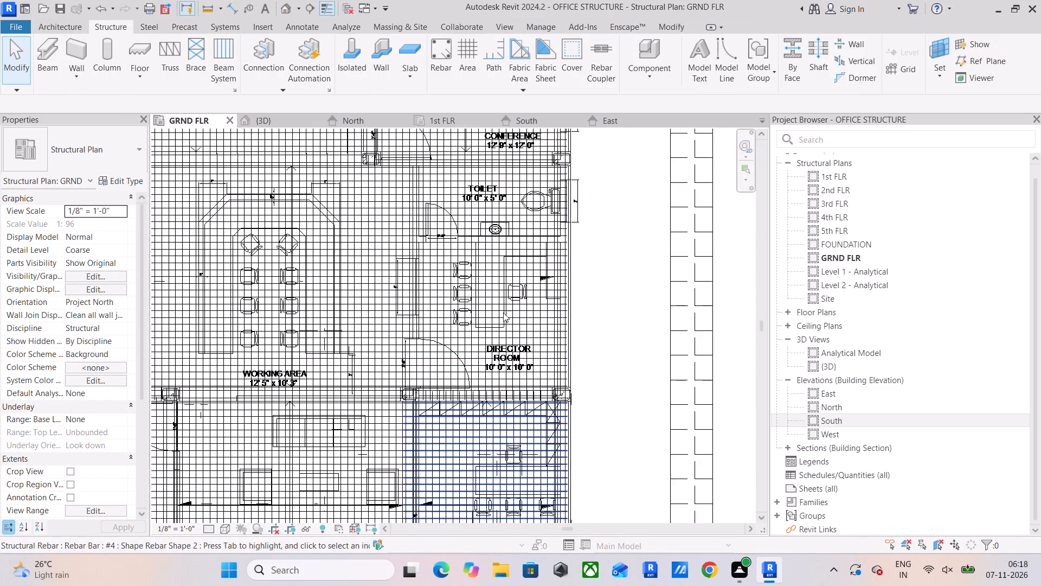
pyautogui.moveTo(502, 319); pyautogui.dragTo(484, 424, button='middle')
pyautogui.scroll(11, 484, 192)
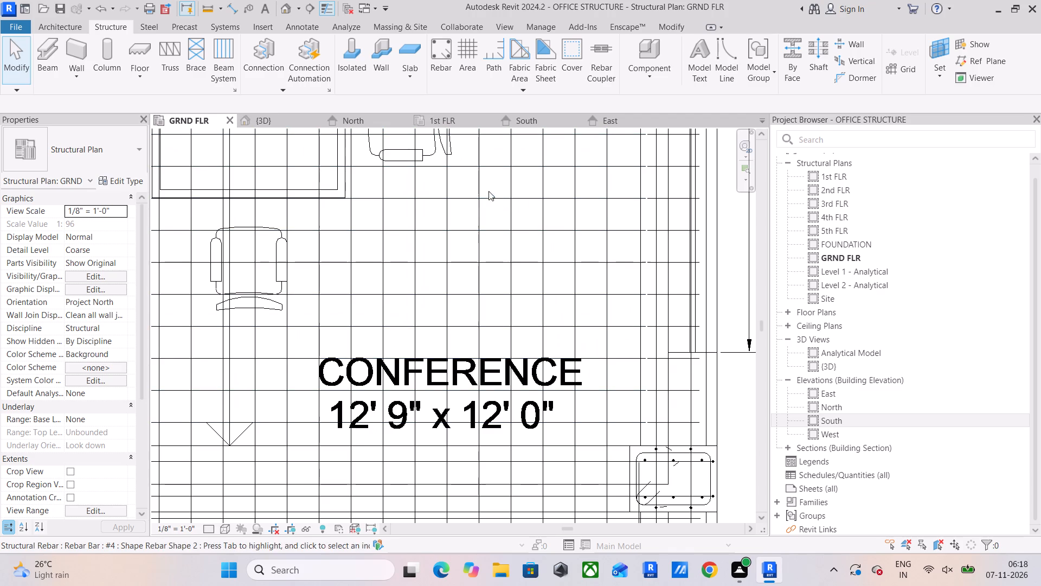
pyautogui.click(483, 195)
pyautogui.click(501, 198)
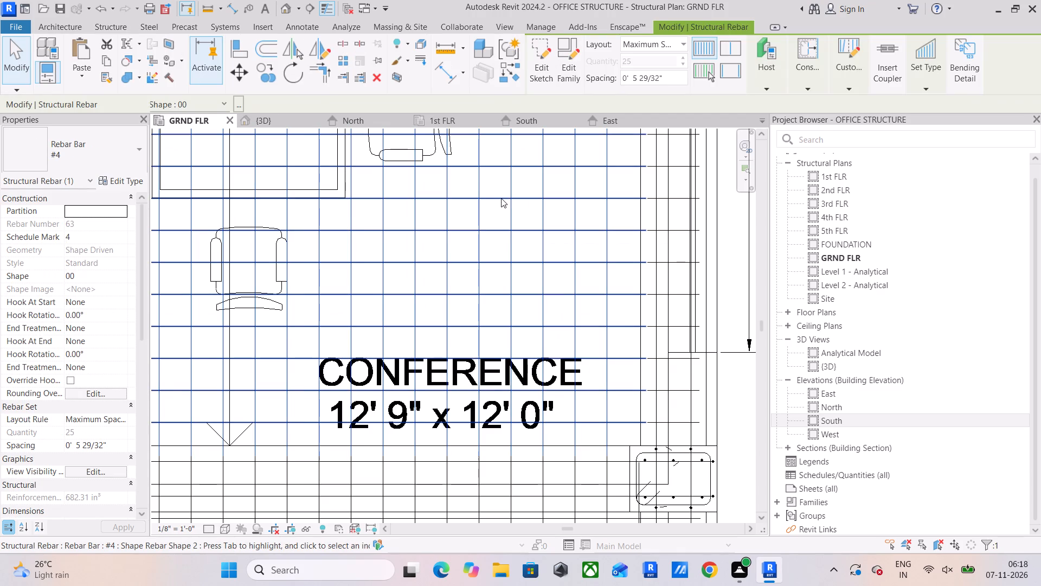
pyautogui.scroll(-5, 496, 202)
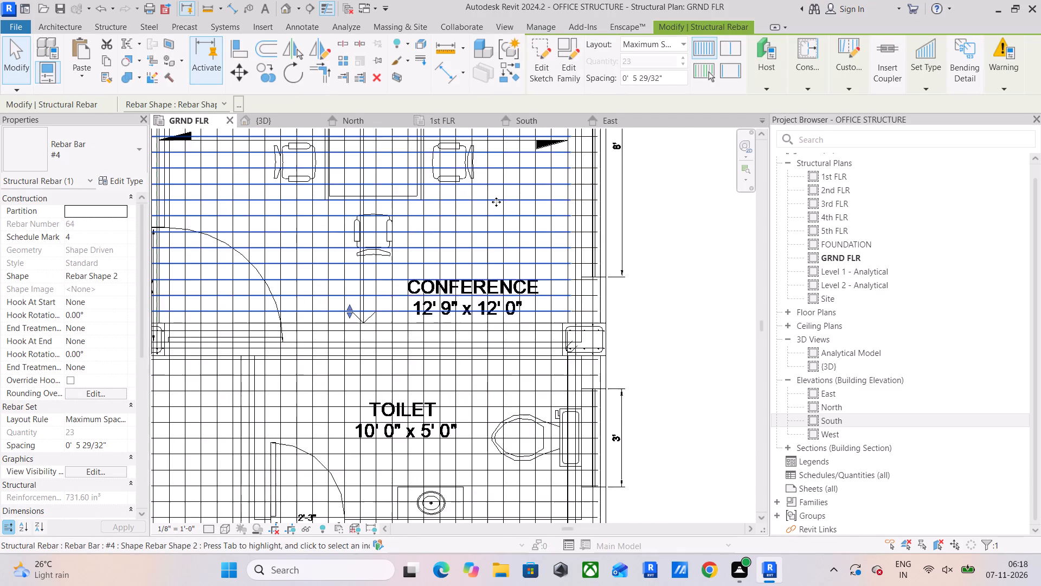
pyautogui.moveTo(496, 202); pyautogui.dragTo(527, 286, button='middle')
pyautogui.scroll(-1, 522, 245)
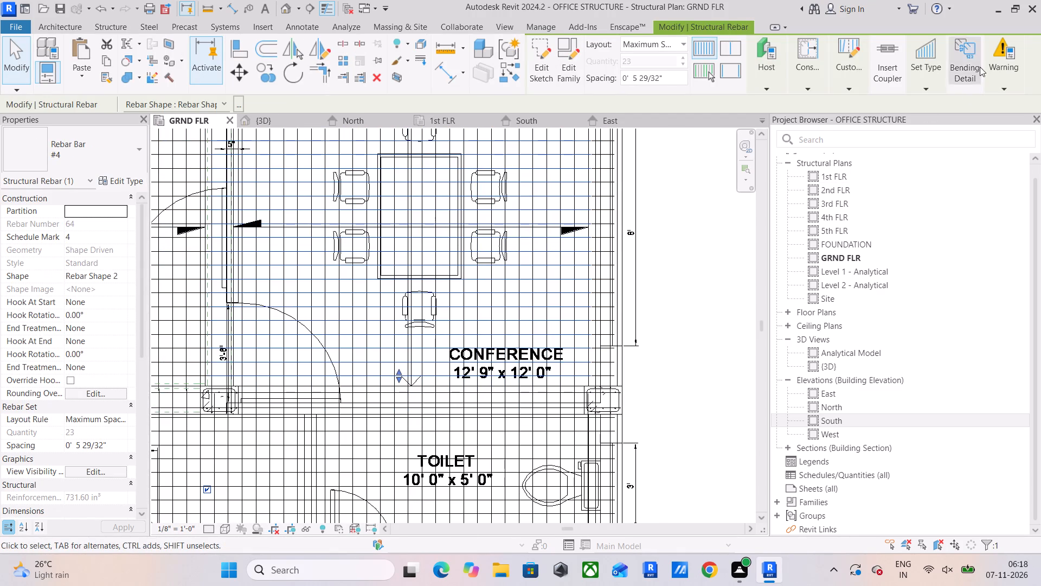
# Review the related warnings for all elements on the ground floor plan and locate the #4 rebar set listed under Warning 2.
pyautogui.click(1000, 51)
pyautogui.press('Escape')
pyautogui.scroll(-6, 652, 220)
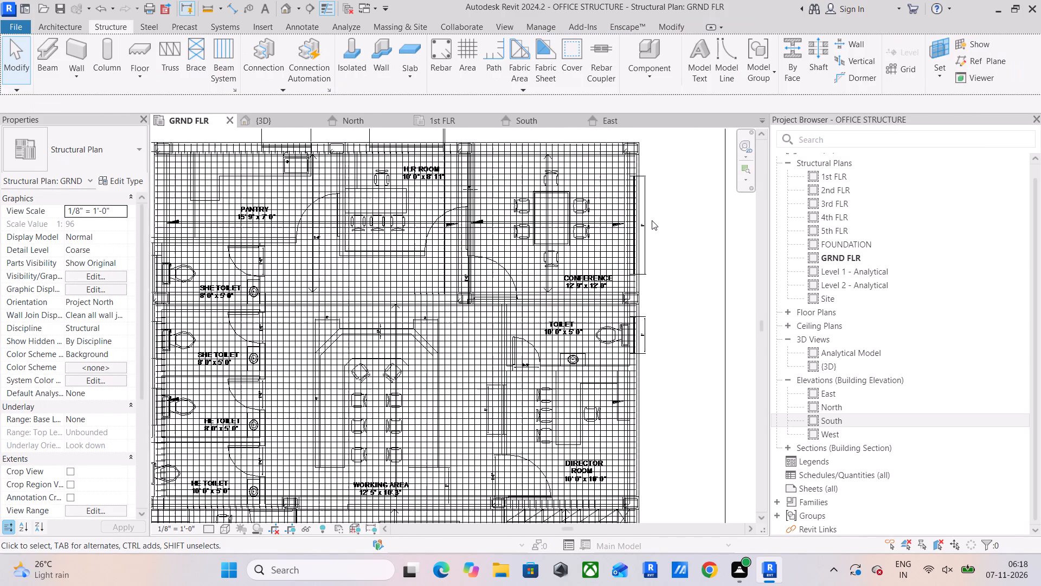
pyautogui.scroll(-5, 652, 220)
pyautogui.moveTo(370, 152); pyautogui.dragTo(670, 527)
pyautogui.click(584, 67)
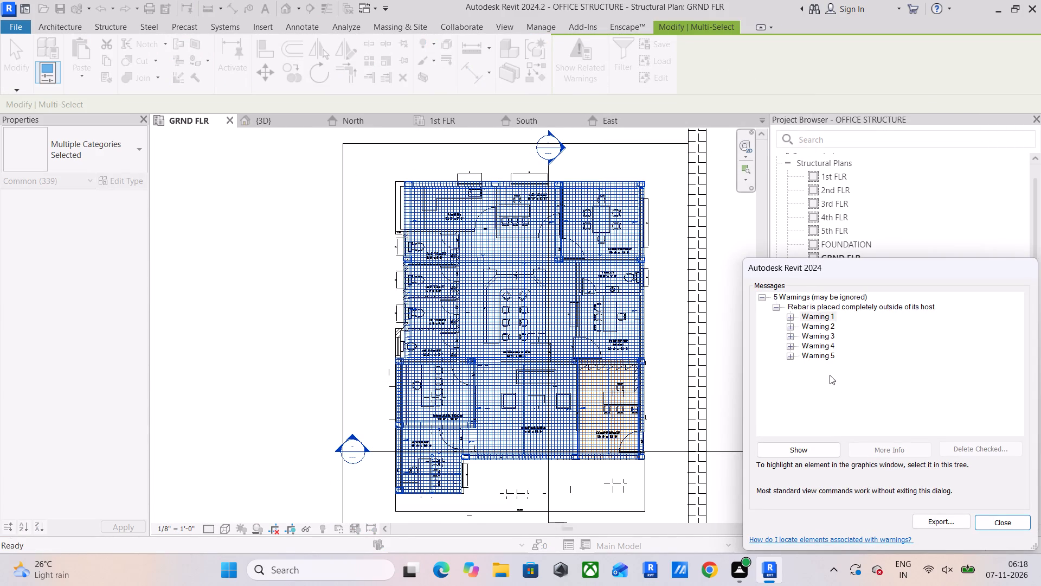
pyautogui.click(791, 324)
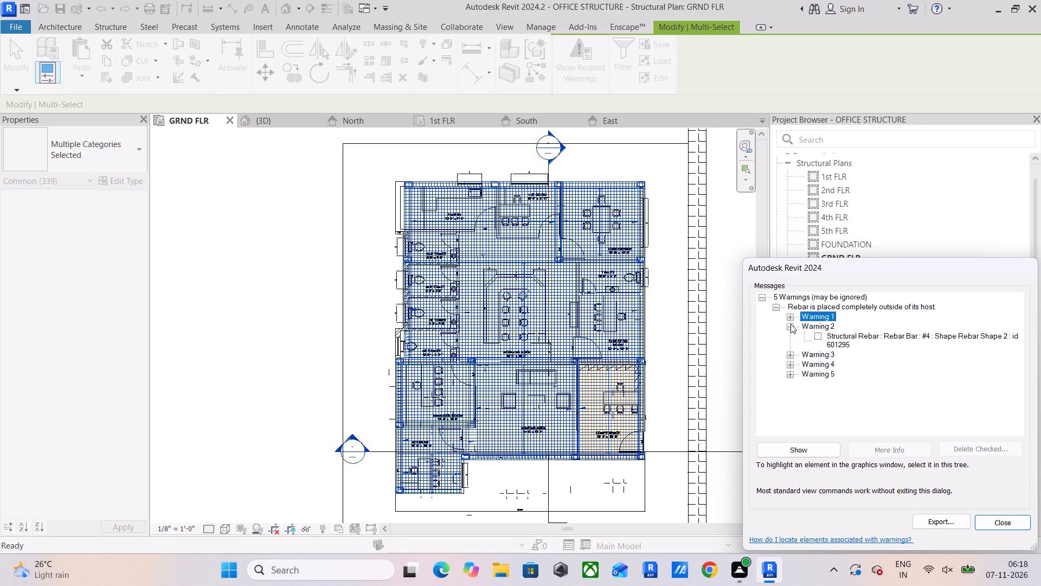
pyautogui.click(818, 335)
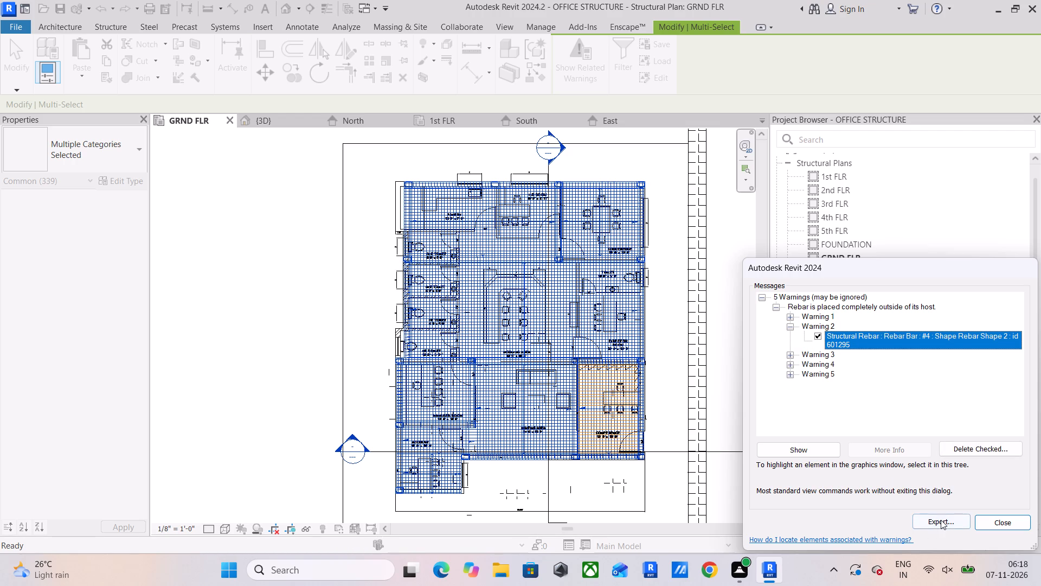
pyautogui.click(814, 453)
pyautogui.scroll(4, 481, 404)
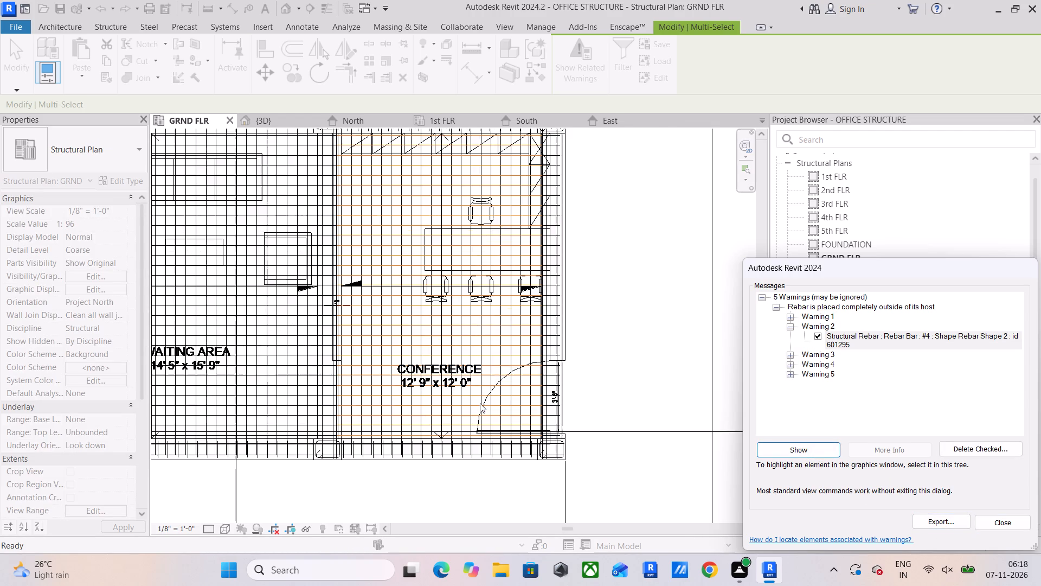
pyautogui.scroll(5, 478, 403)
pyautogui.moveTo(557, 476); pyautogui.dragTo(600, 441, button='middle')
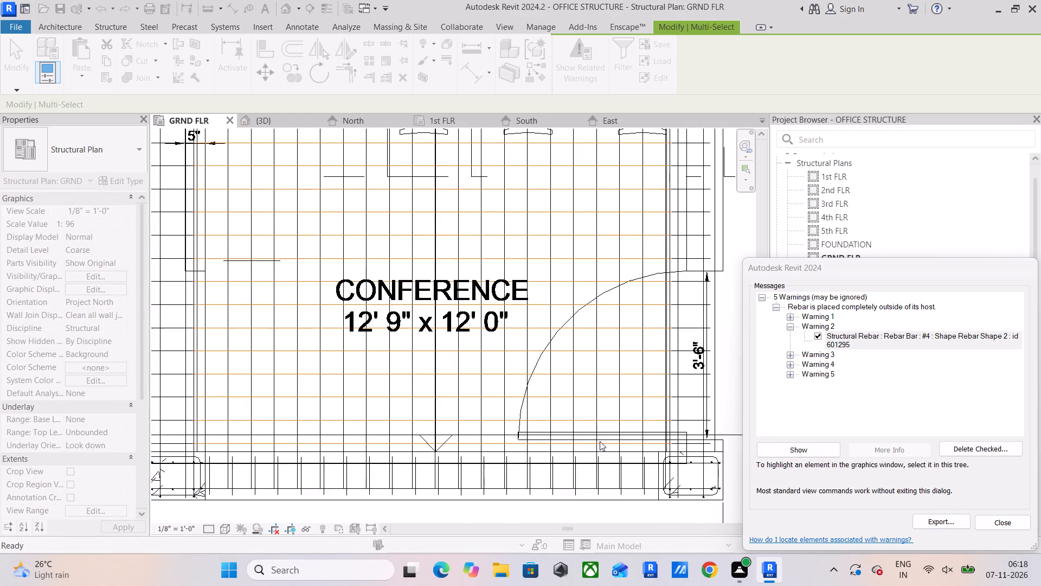
pyautogui.scroll(4, 331, 448)
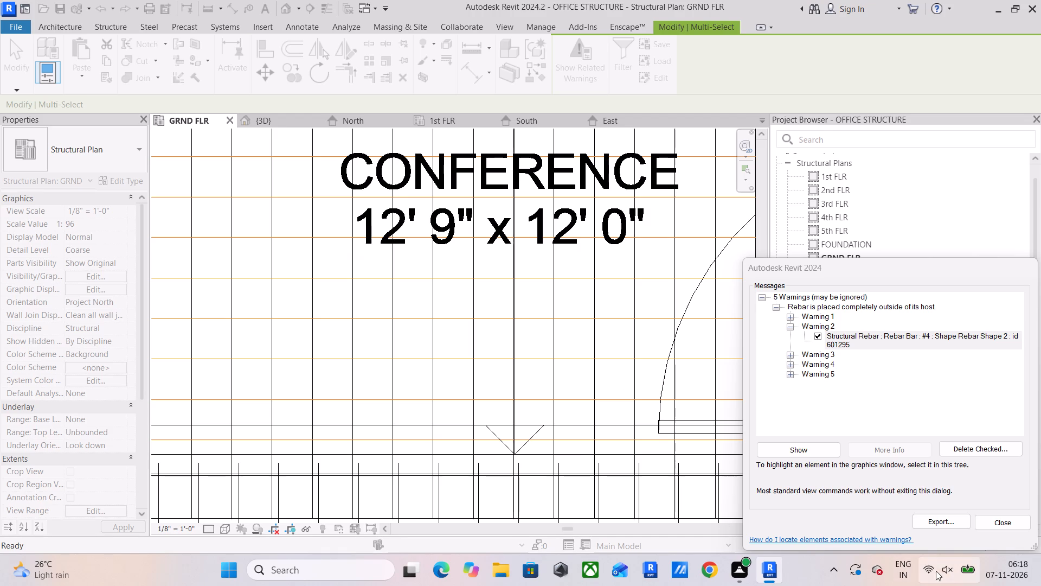
pyautogui.click(1006, 520)
# Shorten the southern out-of-plane extent of the conference room's east-west #4 rebar set so it has 30 bars.
pyautogui.click(490, 442)
pyautogui.scroll(-2, 490, 442)
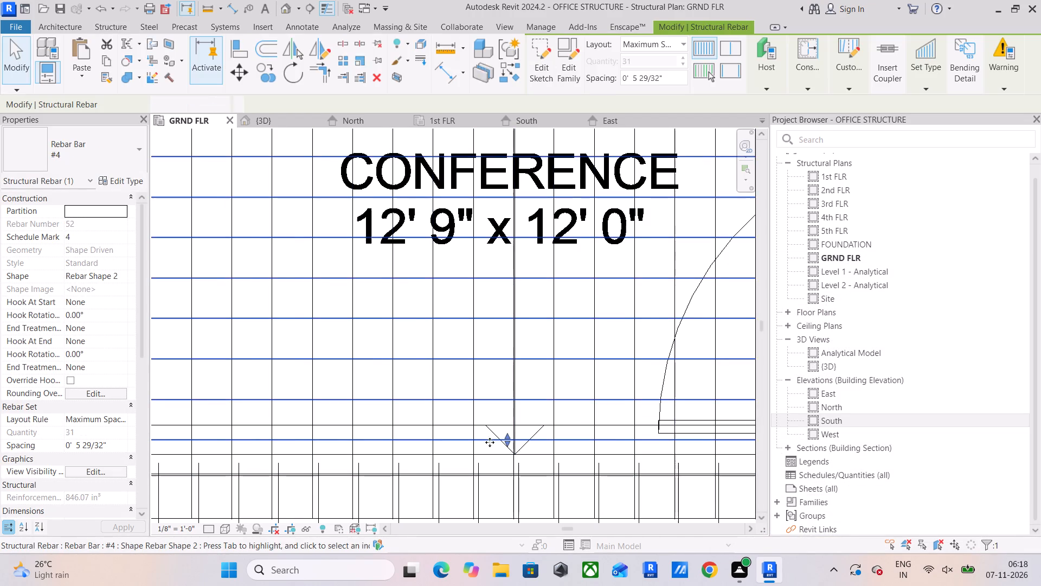
pyautogui.scroll(-5, 490, 442)
pyautogui.scroll(5, 490, 452)
pyautogui.moveTo(490, 452); pyautogui.dragTo(532, 461, button='middle')
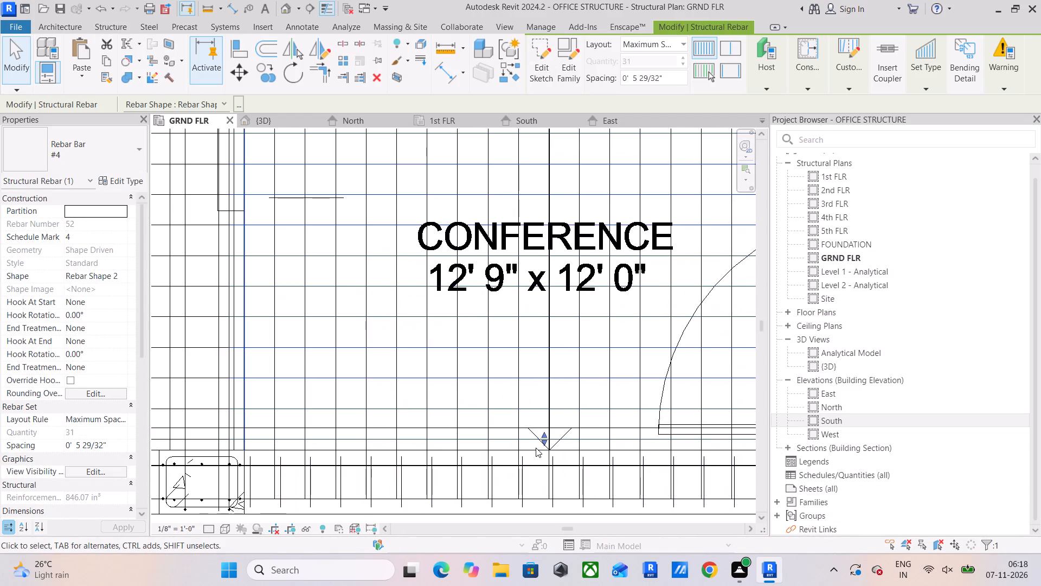
pyautogui.moveTo(543, 430); pyautogui.dragTo(544, 430)
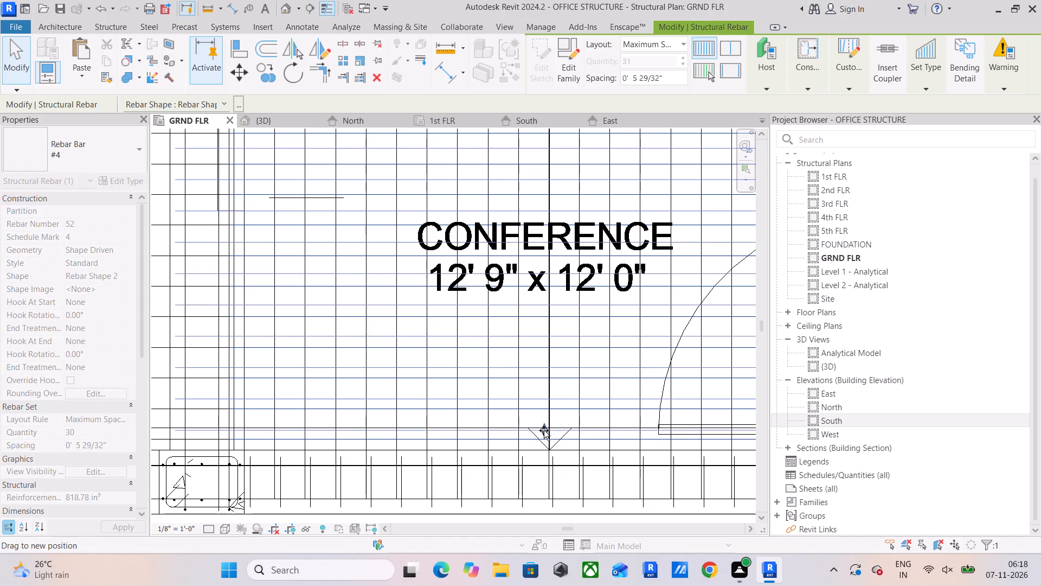
pyautogui.moveTo(544, 430); pyautogui.dragTo(547, 412)
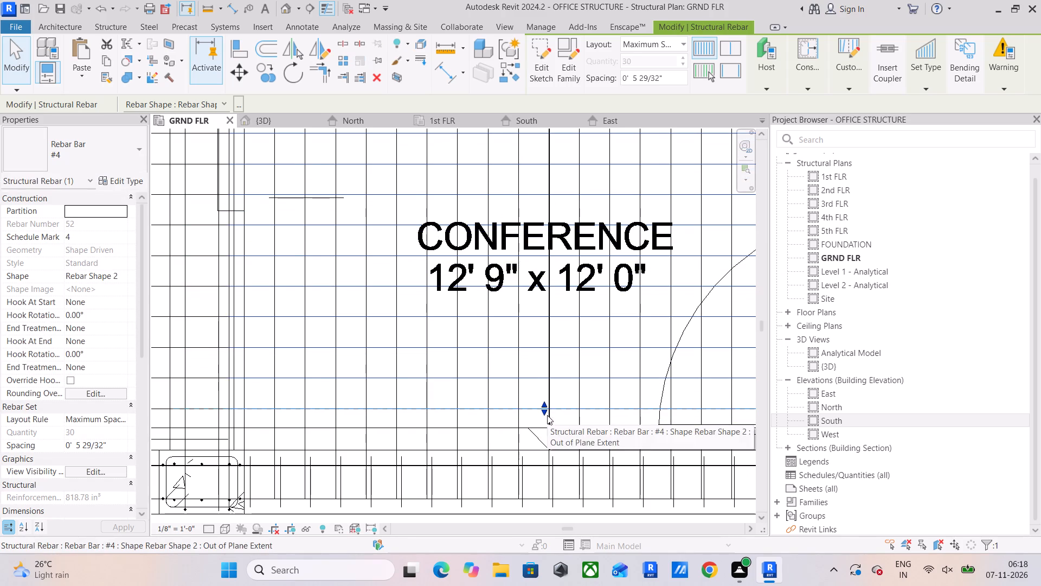
# Pull the rebar set's northern extent back from the beam below the Director Room so it has 29 bars.
pyautogui.scroll(-5, 555, 447)
pyautogui.moveTo(560, 455); pyautogui.dragTo(540, 585, button='middle')
pyautogui.moveTo(536, 486); pyautogui.dragTo(538, 559, button='middle')
pyautogui.scroll(-1, 538, 559)
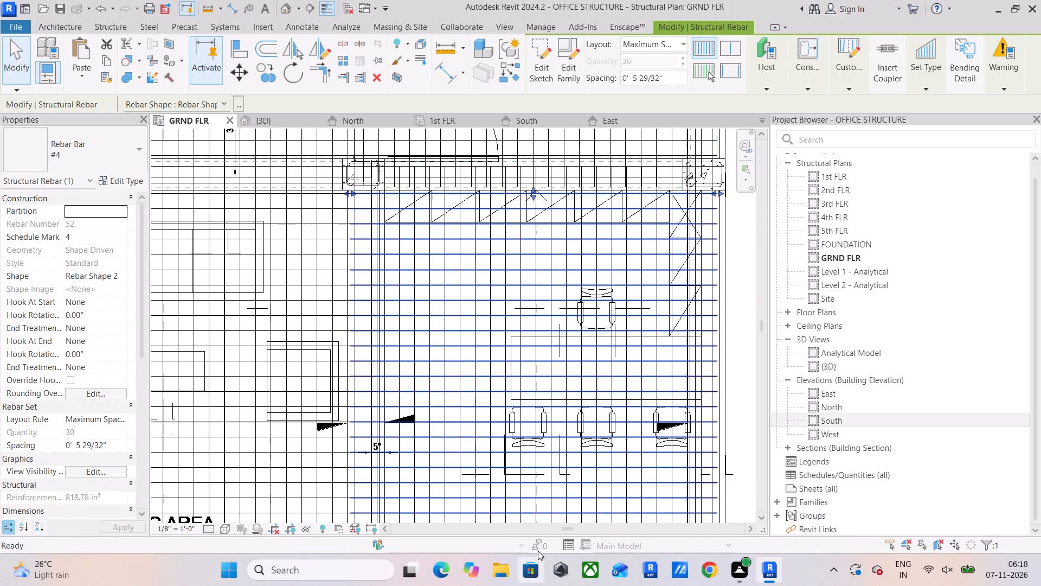
pyautogui.scroll(1, 515, 239)
pyautogui.moveTo(526, 283); pyautogui.dragTo(534, 460, button='middle')
pyautogui.scroll(4, 543, 378)
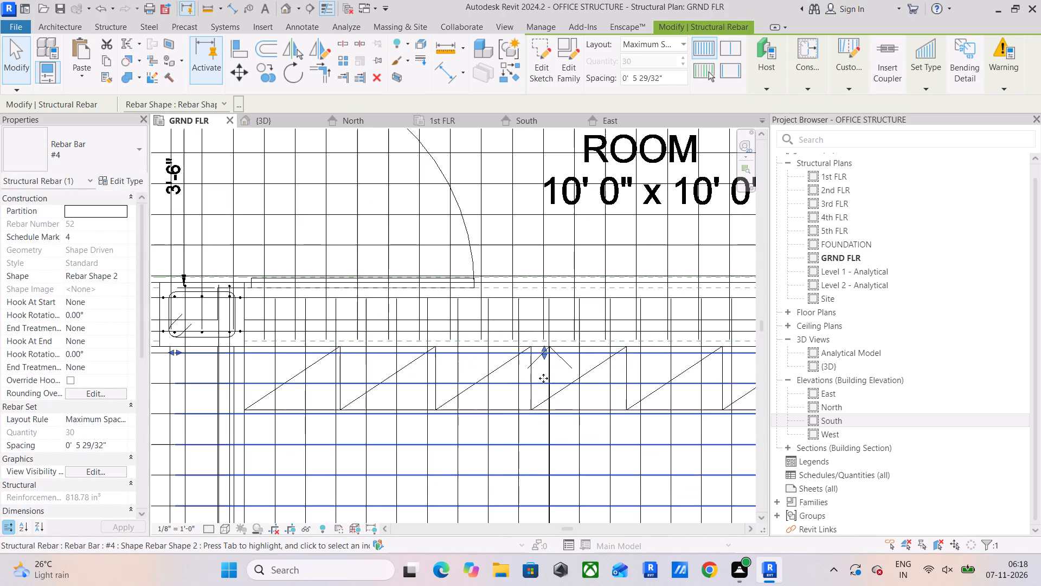
pyautogui.moveTo(542, 356); pyautogui.dragTo(545, 382)
# Shorten the west ends of the conference room rebar set to the inner face of the west beam.
pyautogui.scroll(-7, 543, 451)
pyautogui.moveTo(543, 452); pyautogui.dragTo(569, 313, button='middle')
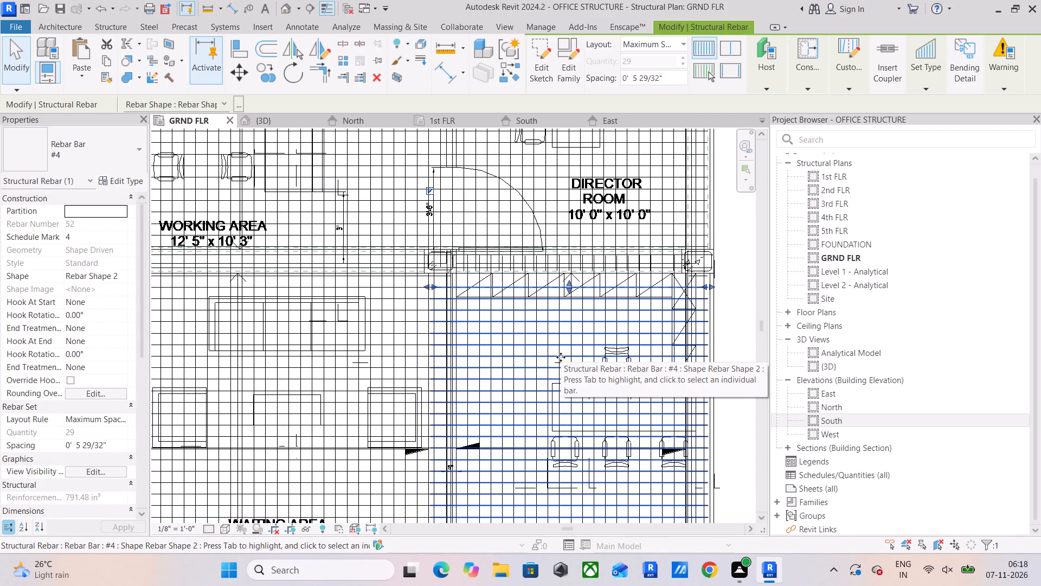
pyautogui.scroll(3, 449, 268)
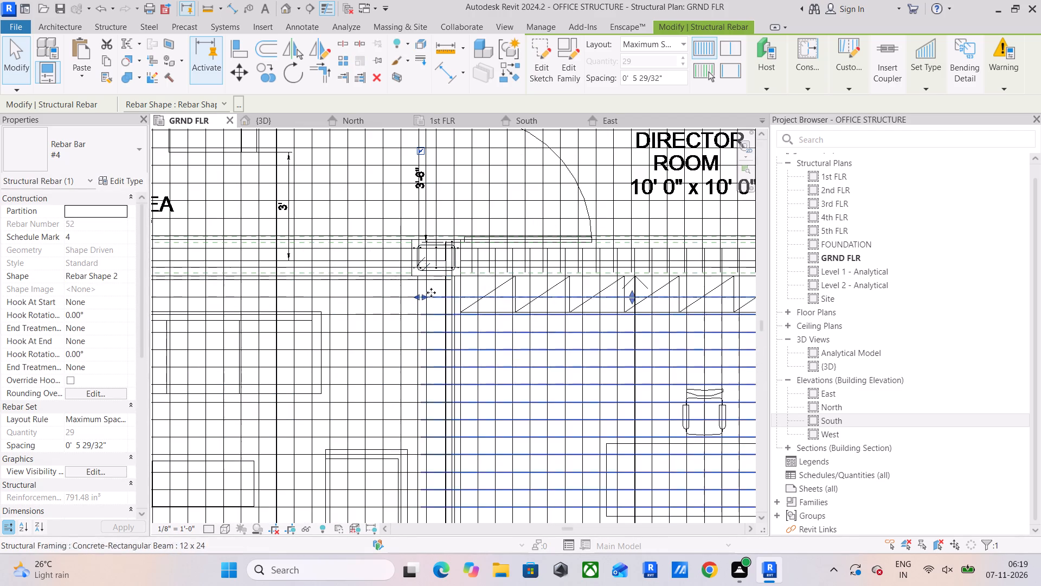
pyautogui.moveTo(425, 295); pyautogui.dragTo(435, 297)
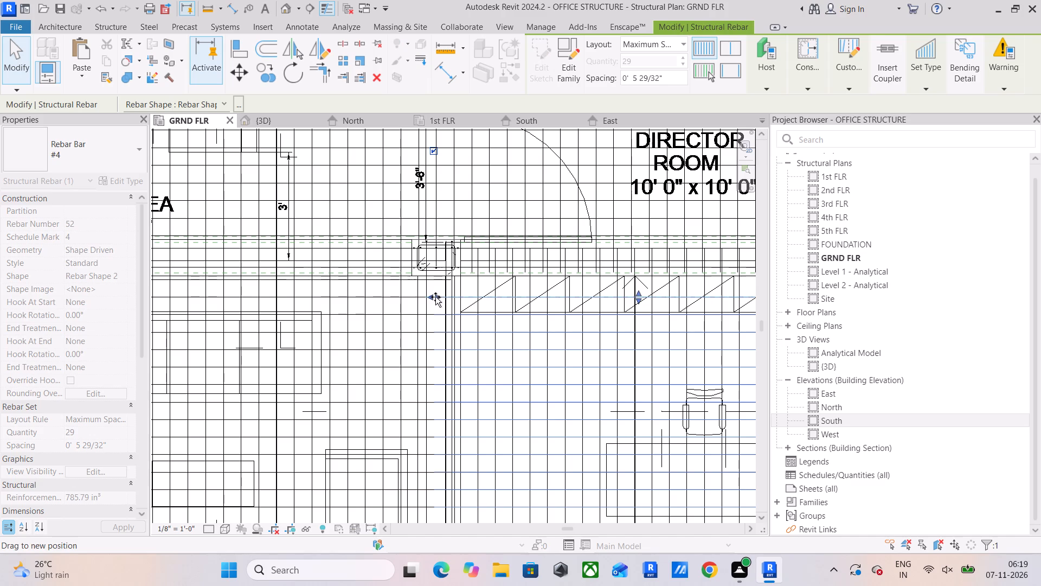
pyautogui.moveTo(435, 297); pyautogui.dragTo(469, 311)
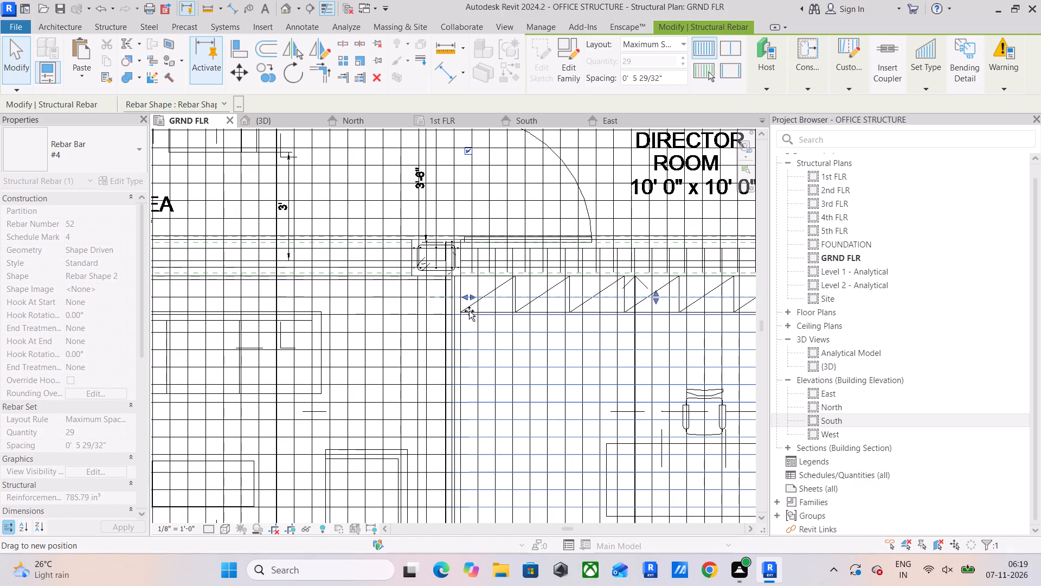
pyautogui.moveTo(469, 311); pyautogui.dragTo(466, 320)
pyautogui.moveTo(466, 320); pyautogui.dragTo(465, 325)
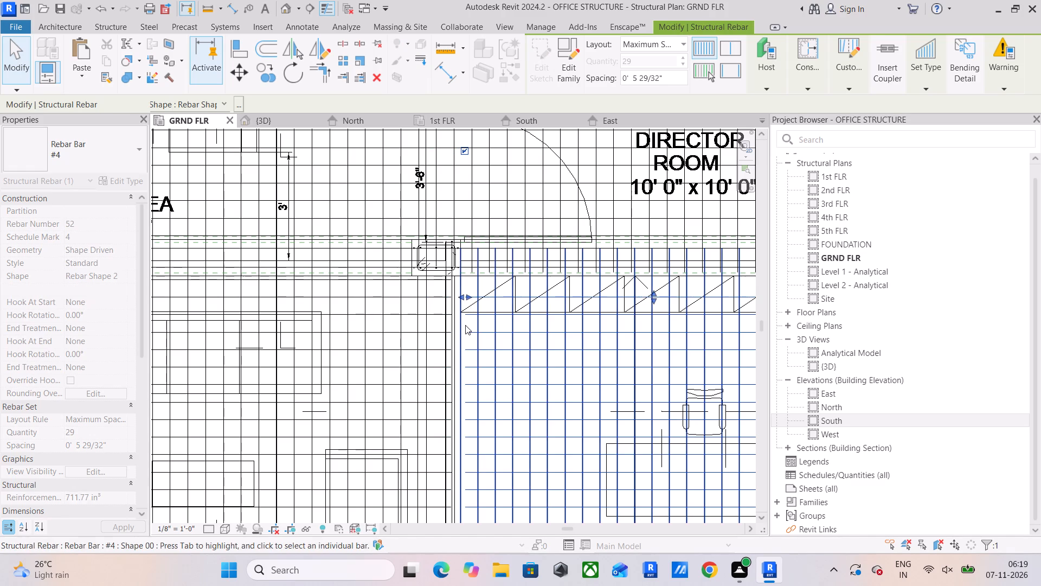
pyautogui.scroll(5, 446, 273)
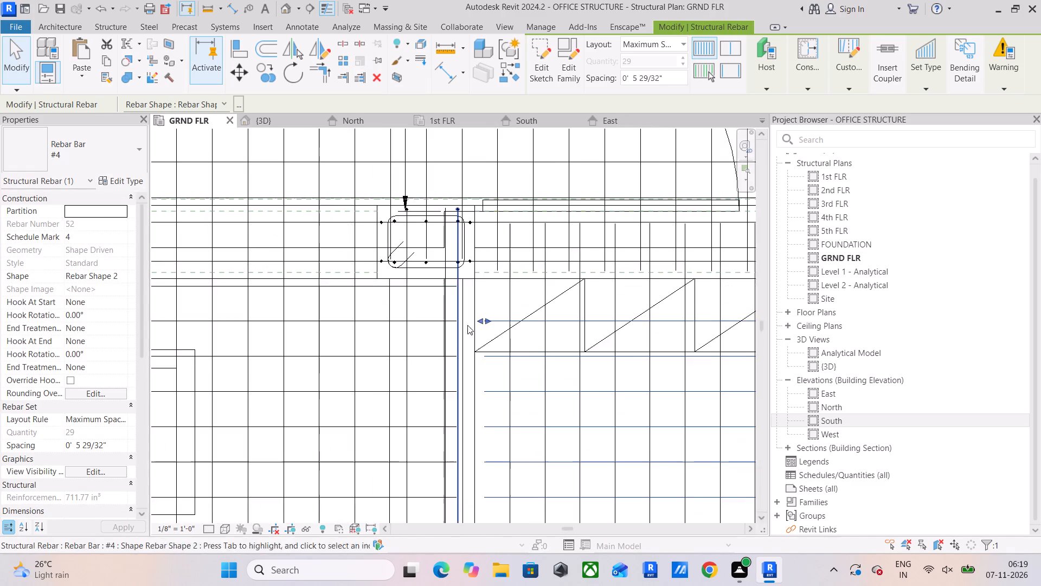
pyautogui.scroll(4, 475, 340)
pyautogui.moveTo(486, 307); pyautogui.dragTo(474, 310)
# Shorten the east ends of the conference room rebar set to the inner face of the east beam.
pyautogui.scroll(-10, 510, 412)
pyautogui.moveTo(573, 410); pyautogui.dragTo(322, 290, button='middle')
pyautogui.scroll(1, 321, 289)
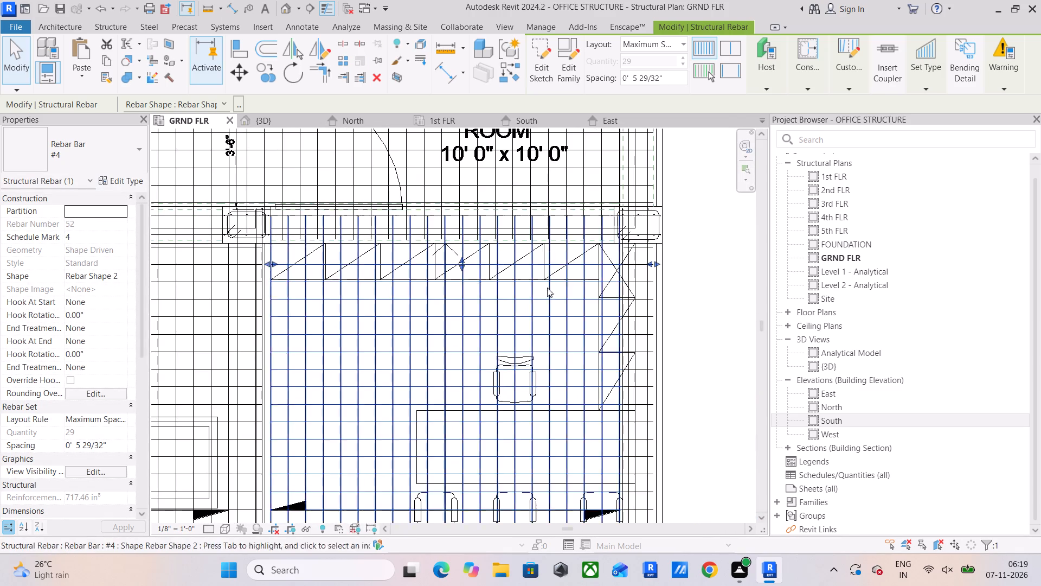
pyautogui.scroll(4, 650, 255)
pyautogui.moveTo(651, 273); pyautogui.dragTo(611, 279)
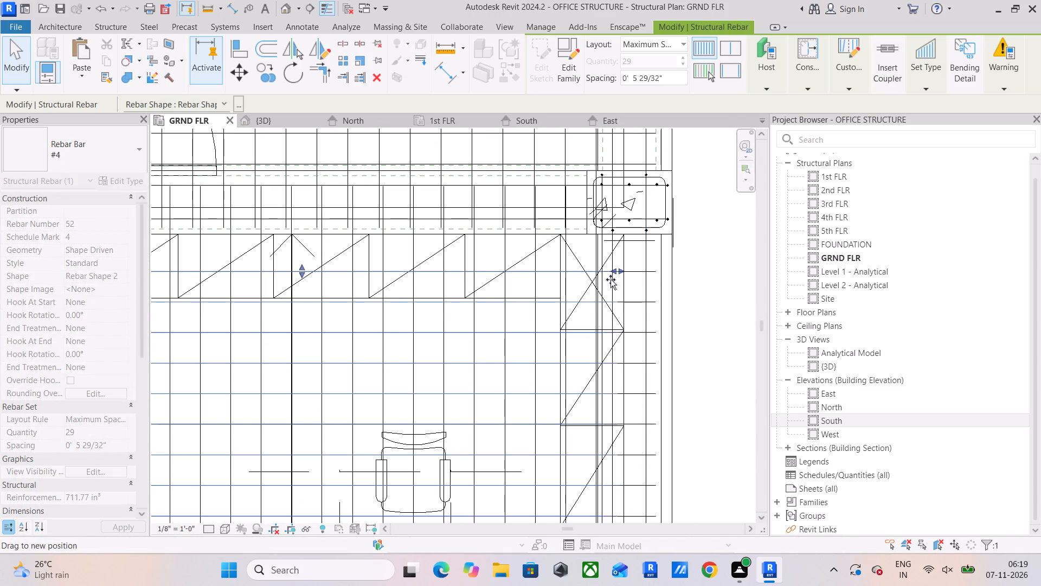
pyautogui.moveTo(611, 279); pyautogui.dragTo(596, 291)
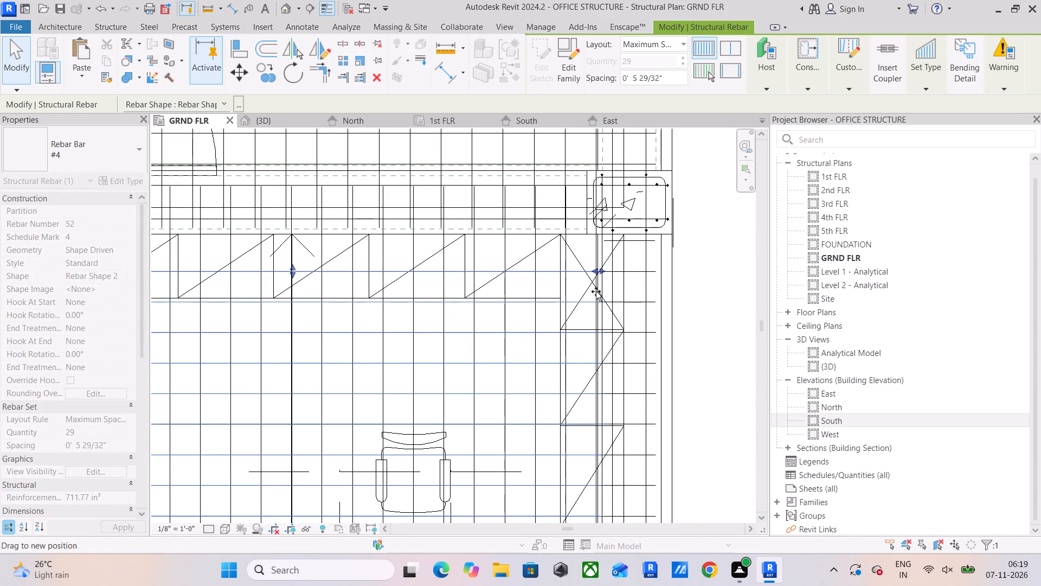
pyautogui.moveTo(596, 291); pyautogui.dragTo(595, 292)
# In the 3D front view, raise segment C of the cranked #4 rebar set closer to the slab top, making segment B about 0'-7".
pyautogui.scroll(-3, 504, 377)
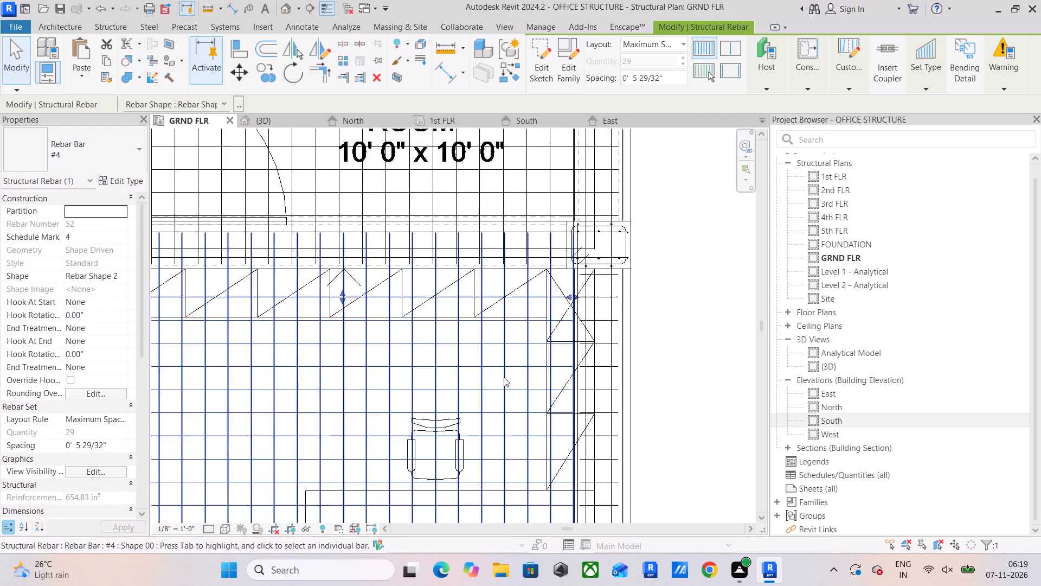
pyautogui.scroll(-2, 504, 377)
pyautogui.moveTo(530, 368); pyautogui.dragTo(573, 265, button='middle')
pyautogui.scroll(-3, 562, 307)
pyautogui.moveTo(576, 260); pyautogui.dragTo(576, 193, button='middle')
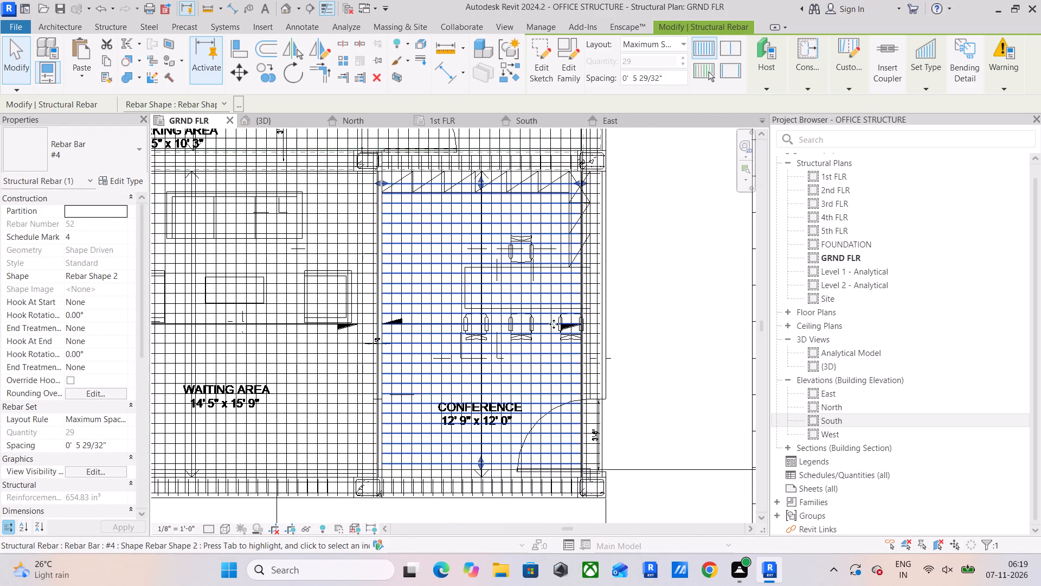
pyautogui.scroll(-2, 551, 332)
pyautogui.moveTo(498, 426); pyautogui.dragTo(511, 335, button='middle')
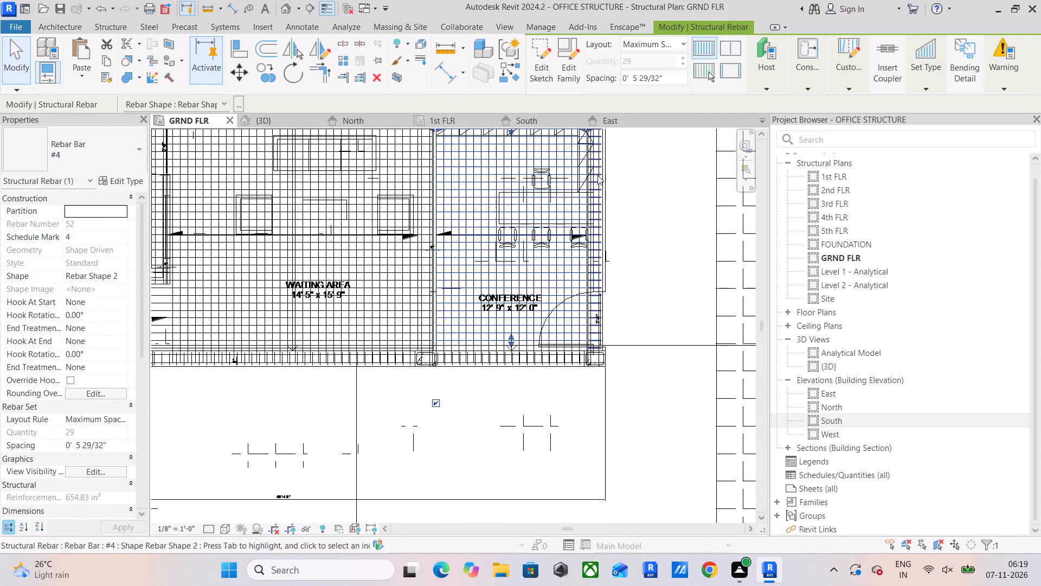
pyautogui.moveTo(631, 230); pyautogui.dragTo(619, 266, button='middle')
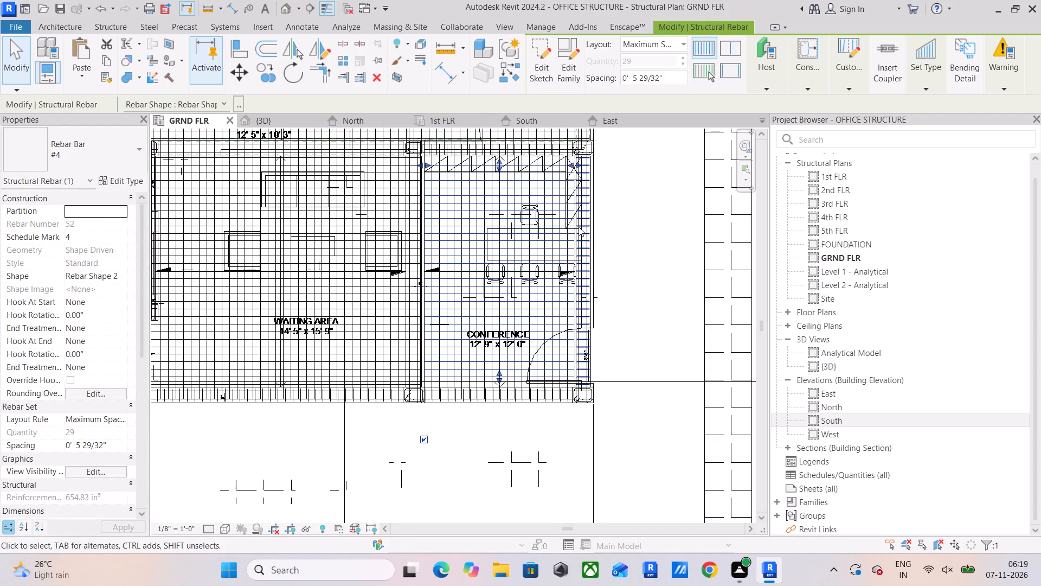
pyautogui.click(279, 124)
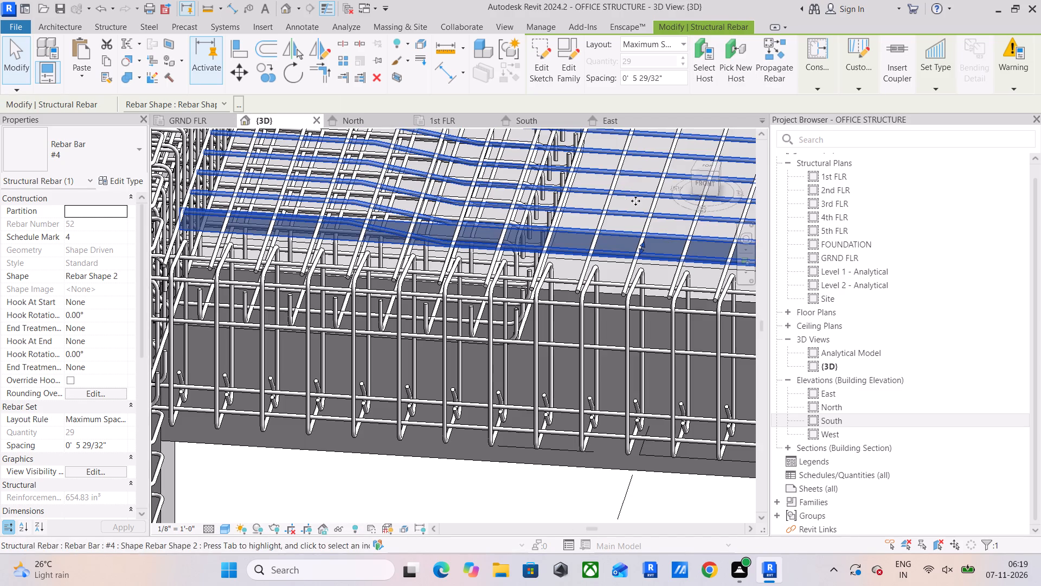
pyautogui.click(702, 181)
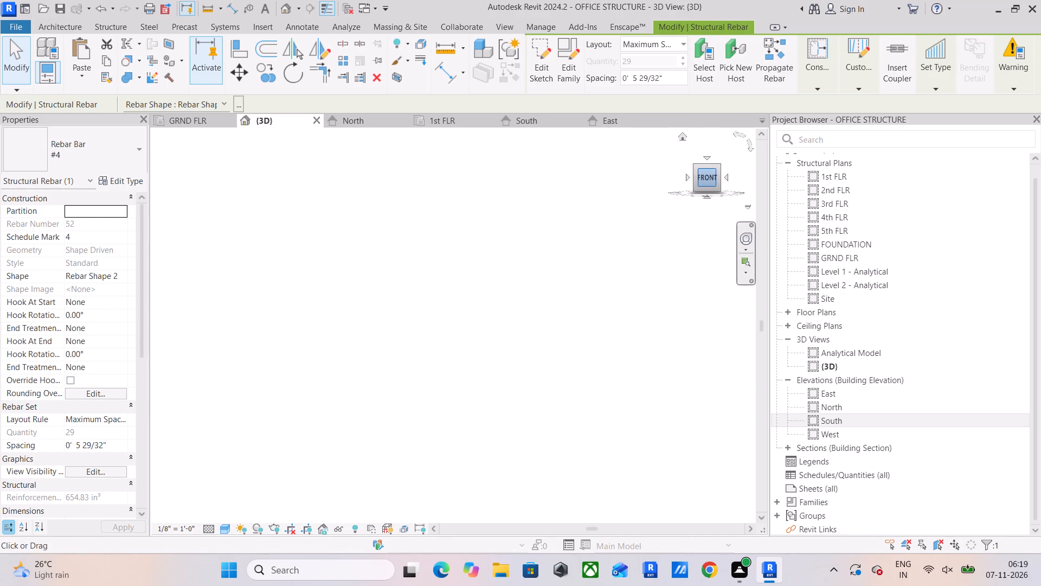
pyautogui.scroll(5, 372, 297)
pyautogui.scroll(4, 440, 367)
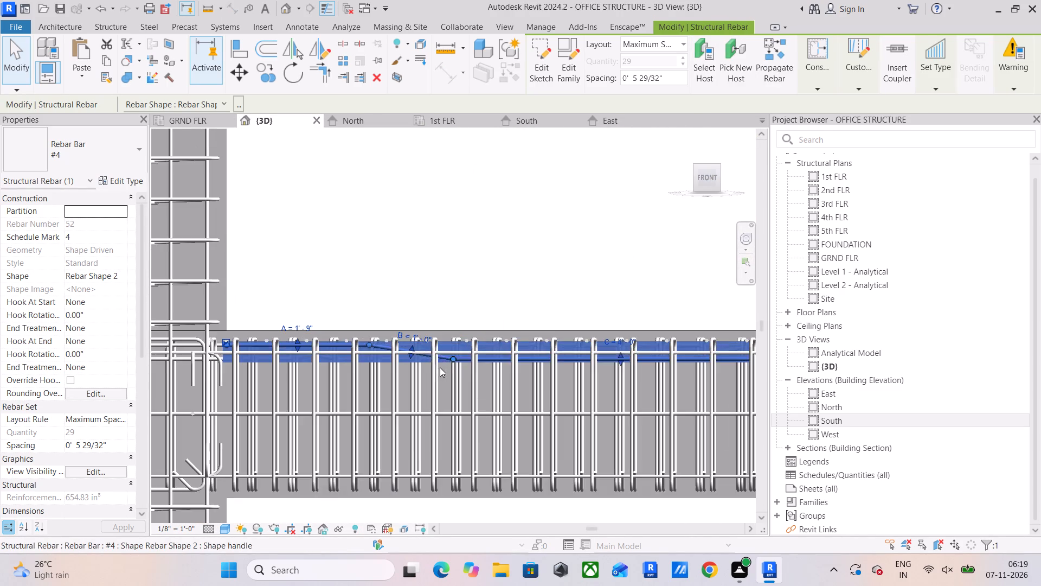
pyautogui.scroll(2, 508, 366)
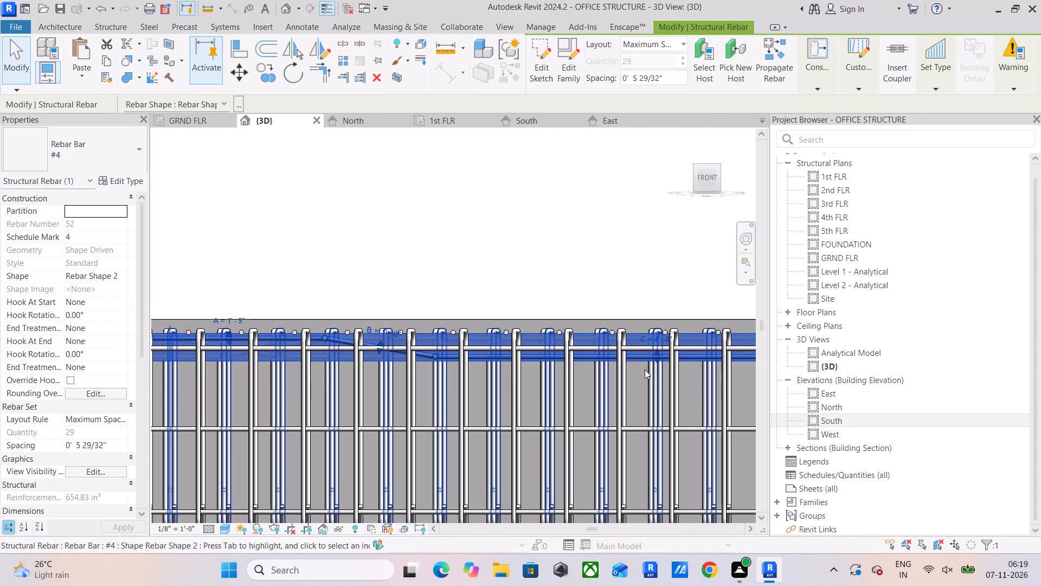
pyautogui.scroll(5, 666, 347)
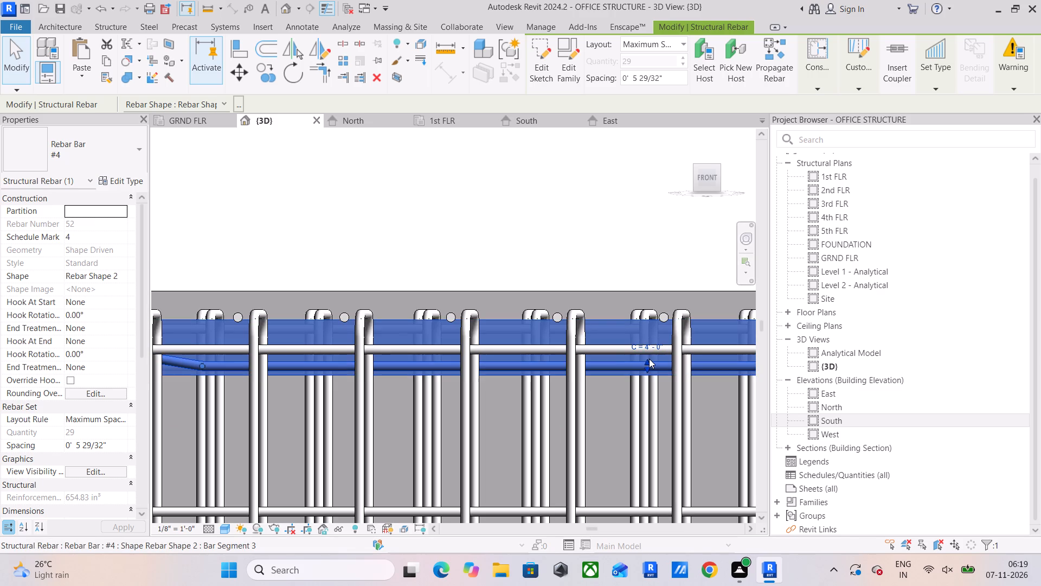
pyautogui.moveTo(647, 361); pyautogui.dragTo(646, 351)
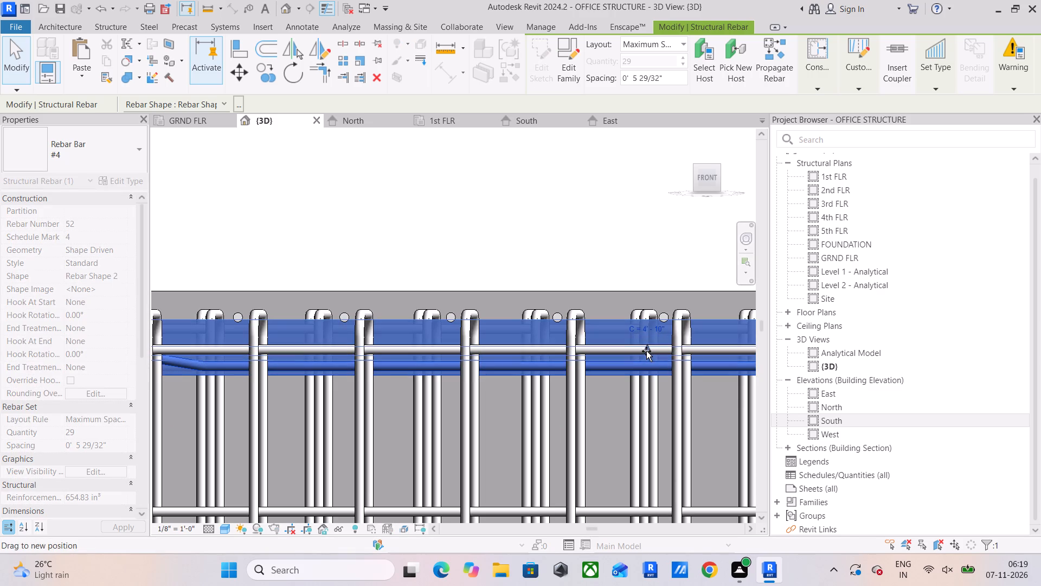
pyautogui.moveTo(646, 351); pyautogui.dragTo(646, 351)
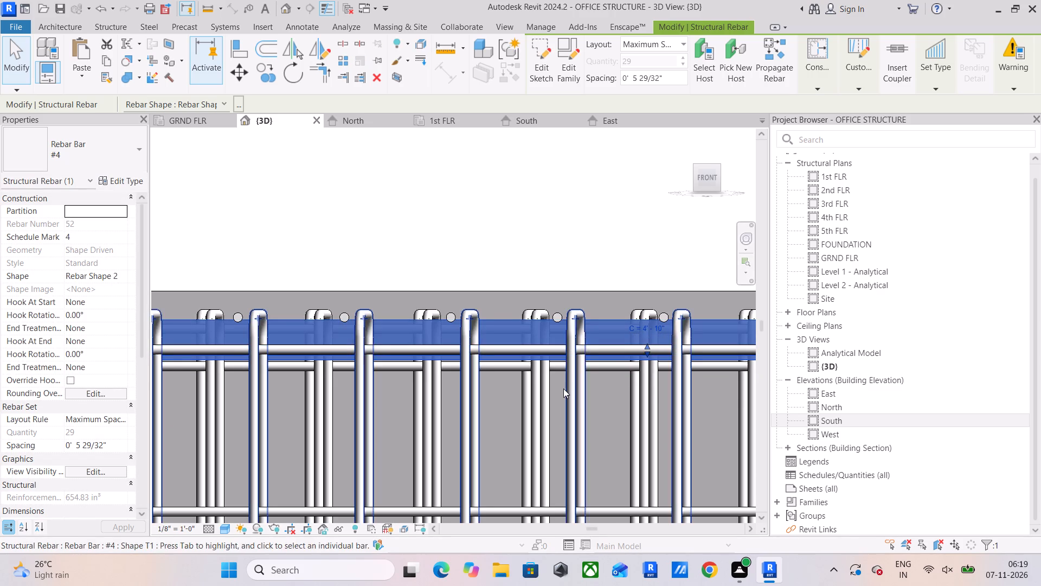
pyautogui.scroll(-4, 560, 387)
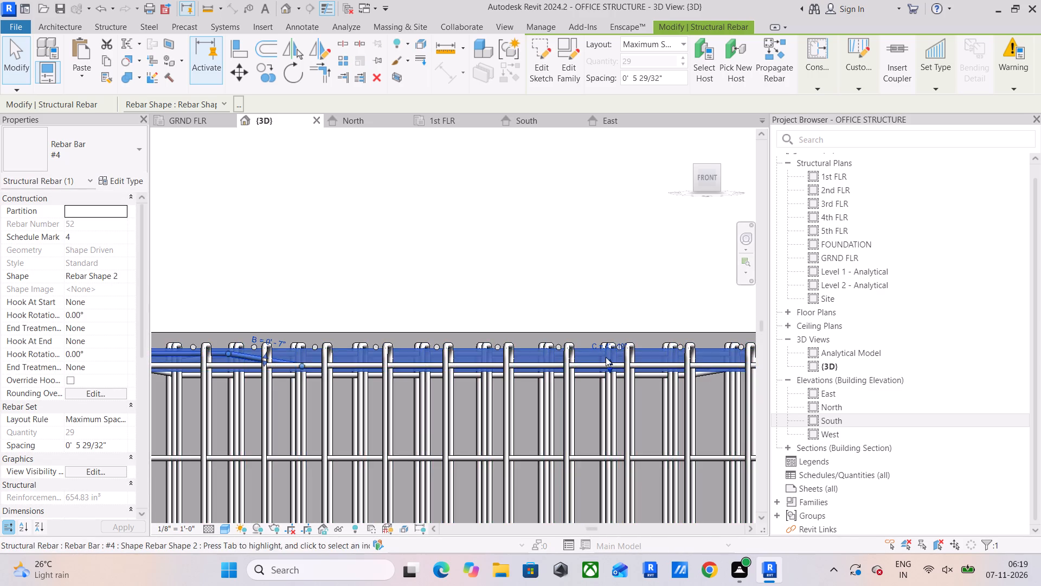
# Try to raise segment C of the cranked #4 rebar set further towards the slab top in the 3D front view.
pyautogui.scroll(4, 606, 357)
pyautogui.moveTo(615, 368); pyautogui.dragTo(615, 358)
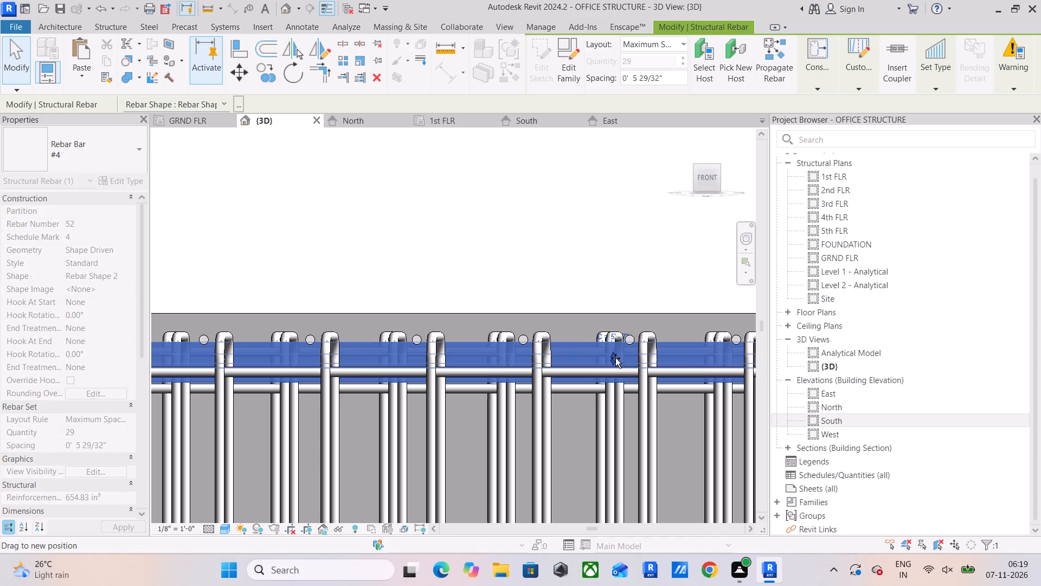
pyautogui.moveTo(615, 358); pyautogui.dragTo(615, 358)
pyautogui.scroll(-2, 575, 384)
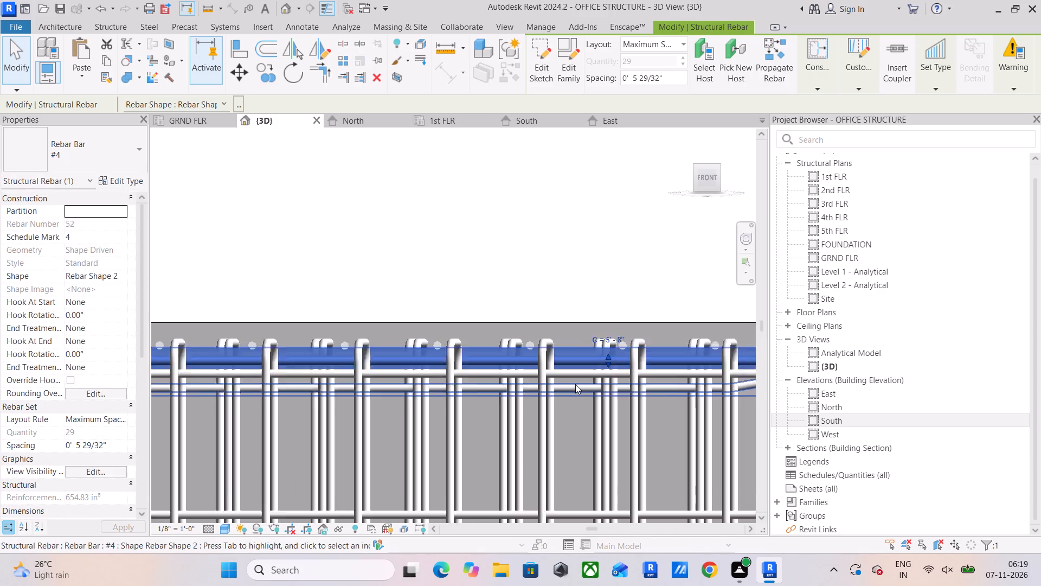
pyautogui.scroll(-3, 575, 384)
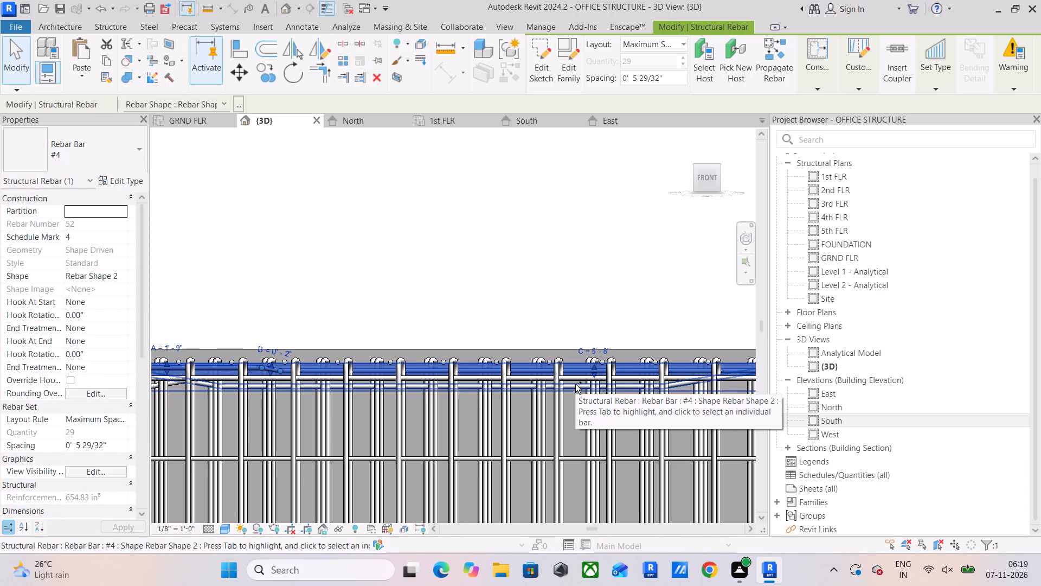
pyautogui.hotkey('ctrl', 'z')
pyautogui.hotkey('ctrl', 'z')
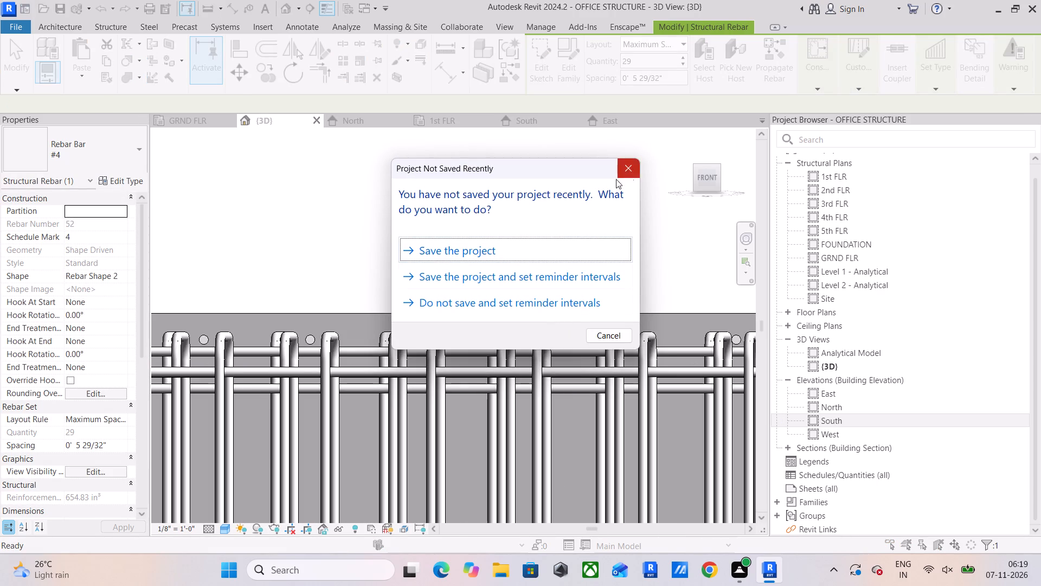
# Save the project.
pyautogui.click(470, 249)
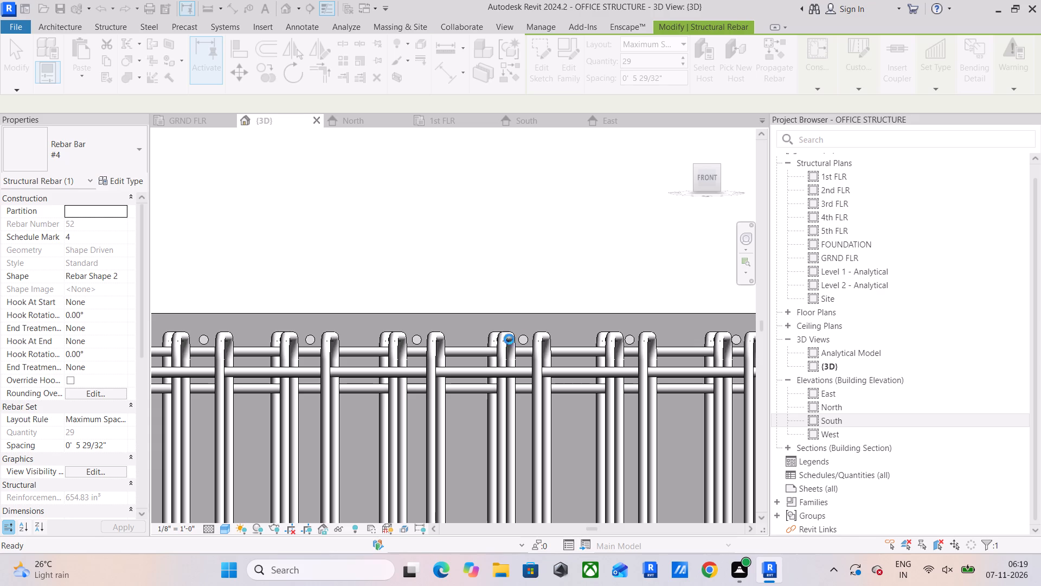
# Undo the recent fitting edits to the conference slab's #4 rebar sets, back to the rebar sketch in the GRND FLR plan.
pyautogui.scroll(-5, 517, 321)
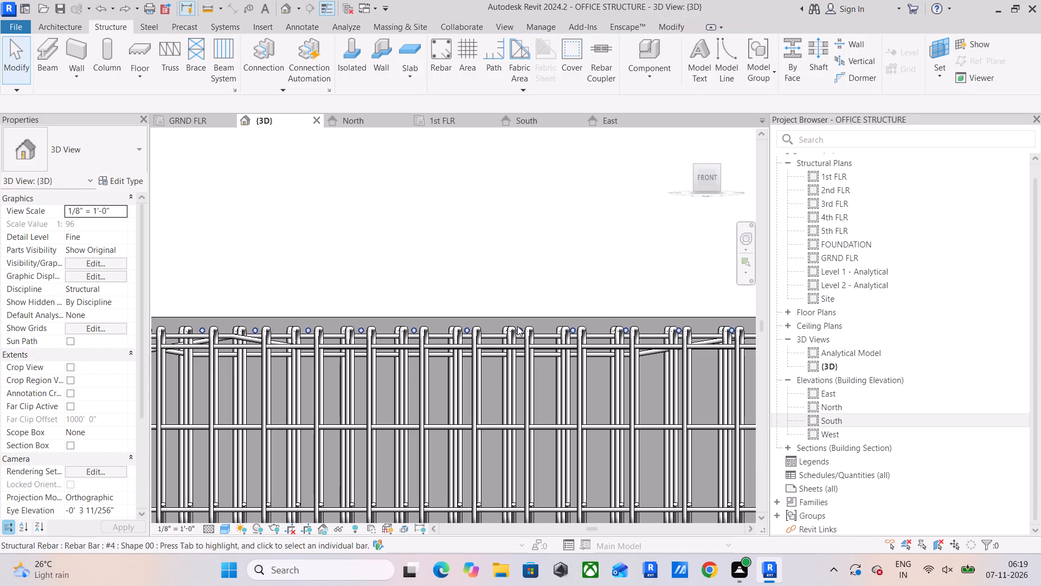
pyautogui.hotkey('ctrl', 'z')
pyautogui.hotkey('ctrl', 'z')
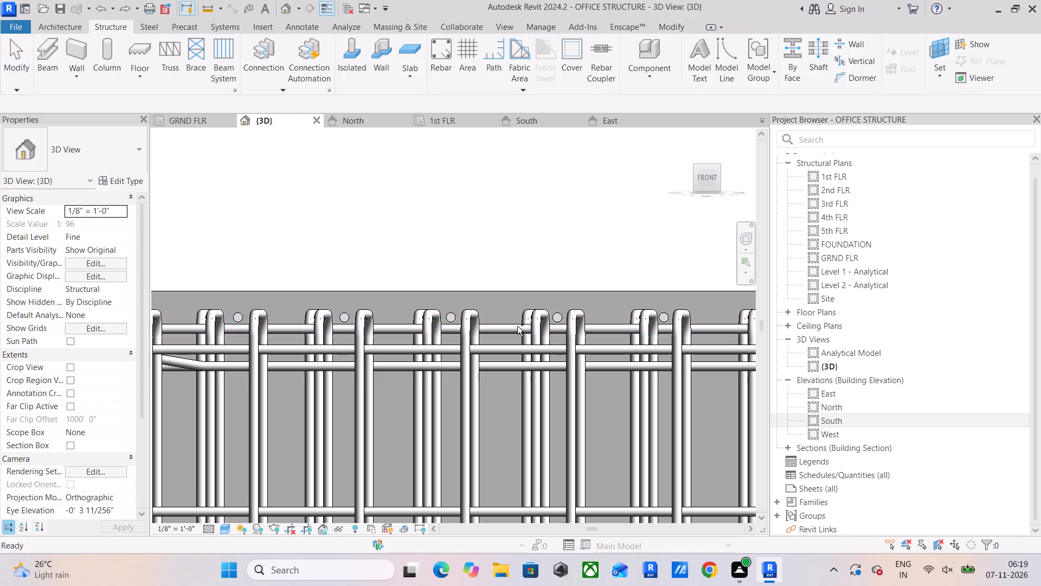
pyautogui.hotkey('ctrl', 'z')
pyautogui.hotkey('ctrl', 'z')
pyautogui.hotkey('ctrl', 'z')
pyautogui.click(174, 110)
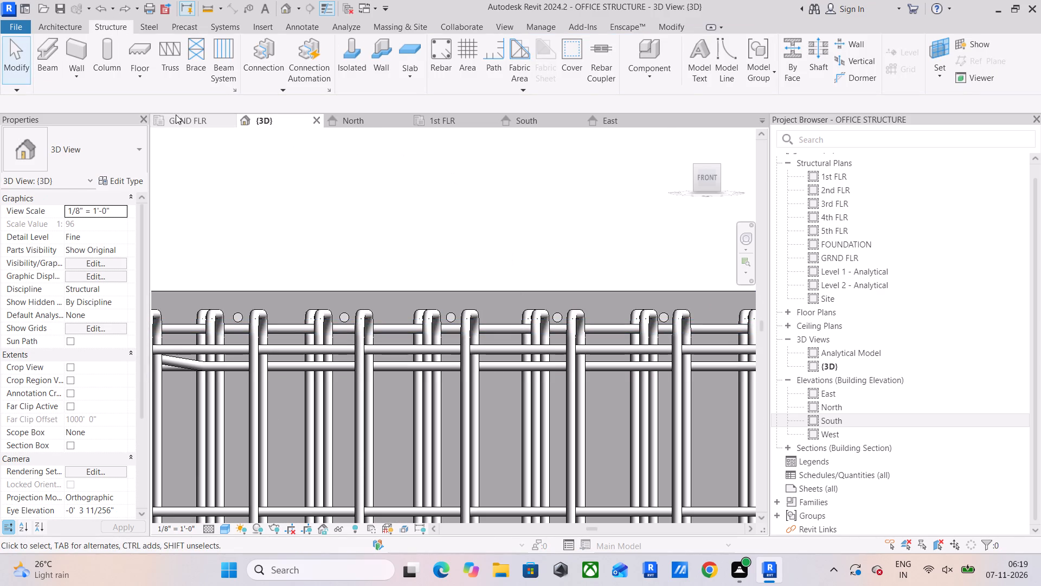
pyautogui.click(176, 114)
pyautogui.scroll(-8, 320, 333)
pyautogui.hotkey('ctrl', 'z')
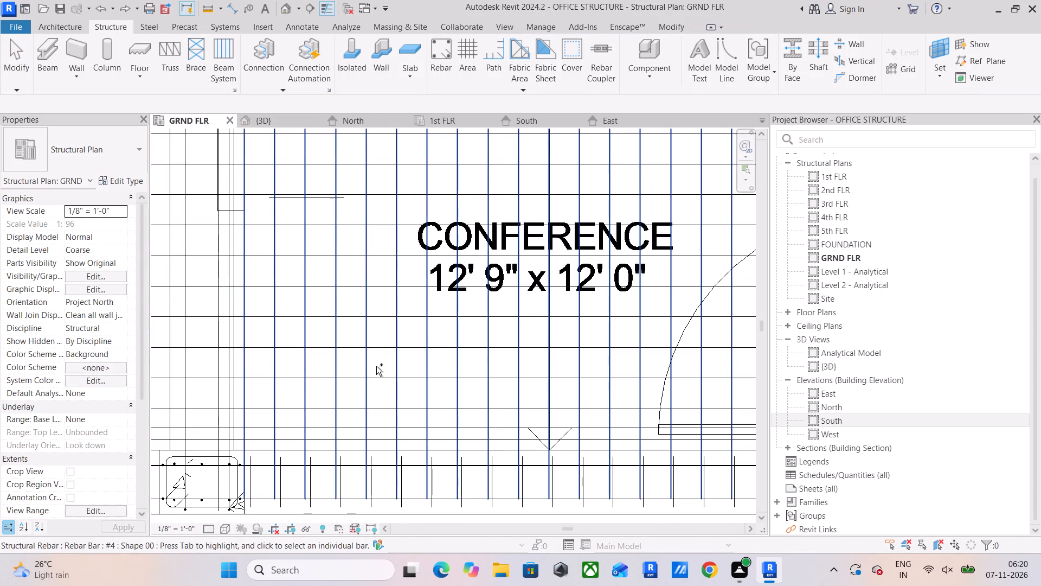
pyautogui.hotkey('ctrl', 'z')
pyautogui.hotkey('ctrl', 'z')
pyautogui.hotkey('ctrl', 'z')
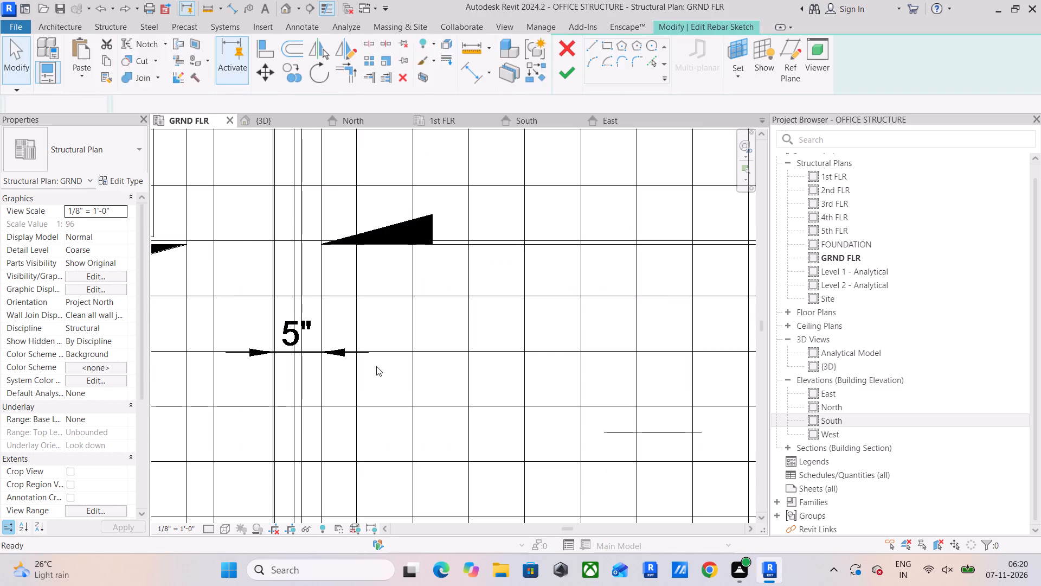
# Finish the sketch of the conference room's #4 rebar set and deselect the set.
pyautogui.scroll(-11, 376, 366)
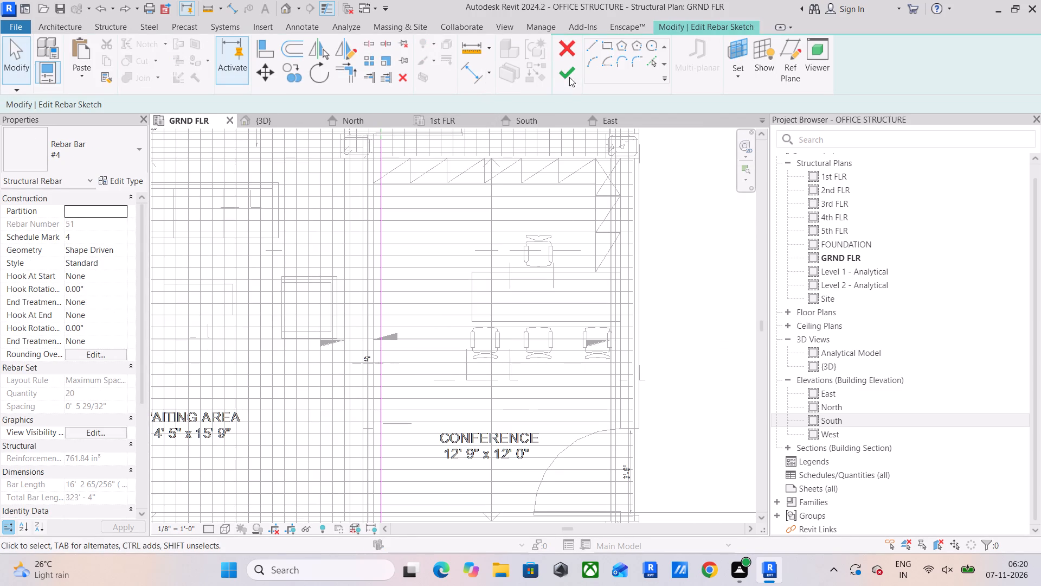
pyautogui.click(569, 77)
pyautogui.scroll(-5, 600, 251)
pyautogui.moveTo(610, 254); pyautogui.dragTo(576, 352, button='middle')
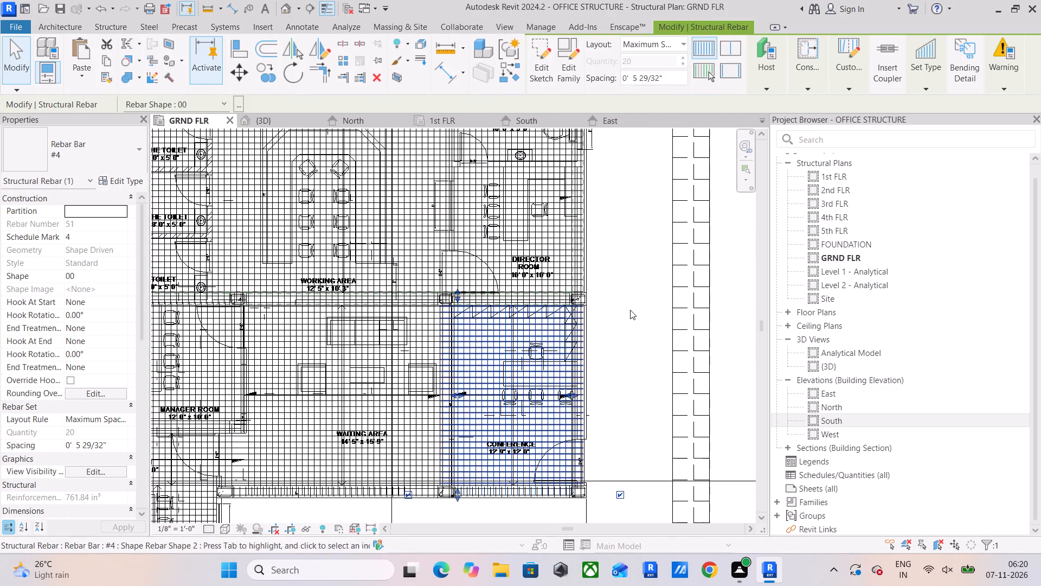
pyautogui.click(657, 265)
# Examine the slab reinforcement in the ground floor plan and in 3D, up to the unreinforced first floor slabs.
pyautogui.scroll(-8, 641, 270)
pyautogui.moveTo(617, 321); pyautogui.dragTo(608, 356, button='middle')
pyautogui.scroll(4, 567, 380)
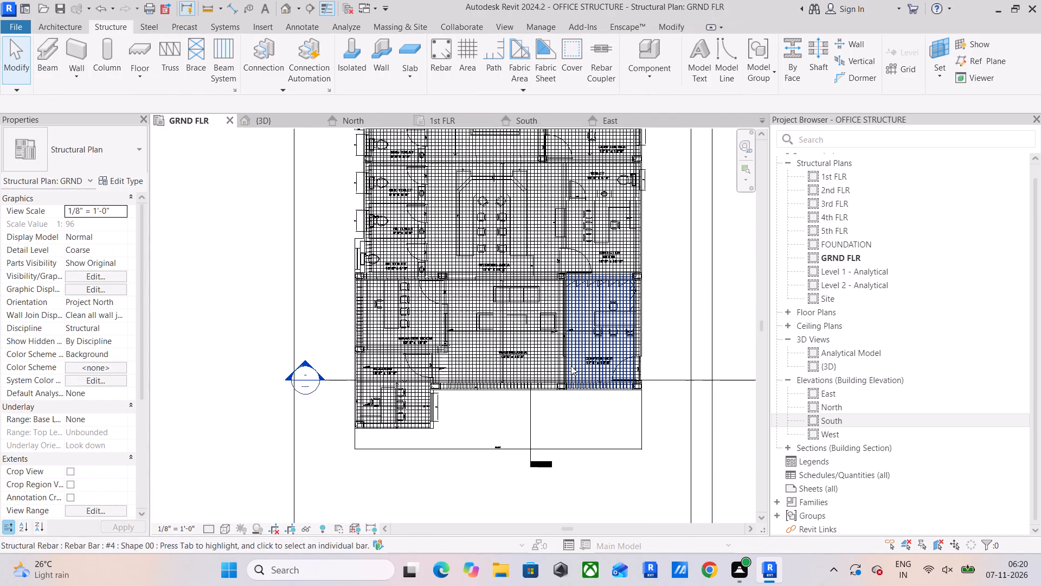
pyautogui.scroll(13, 580, 358)
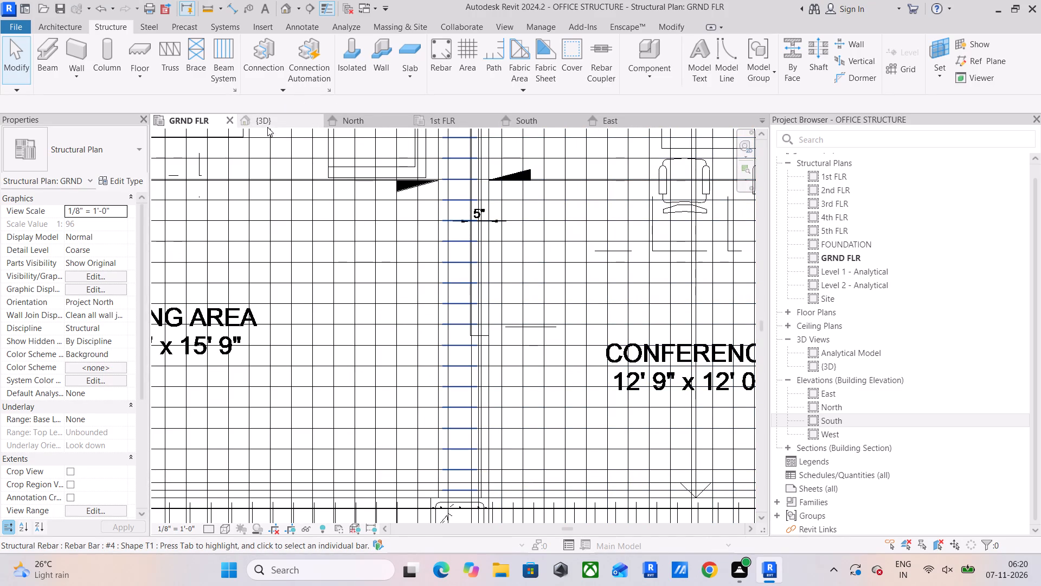
pyautogui.click(271, 123)
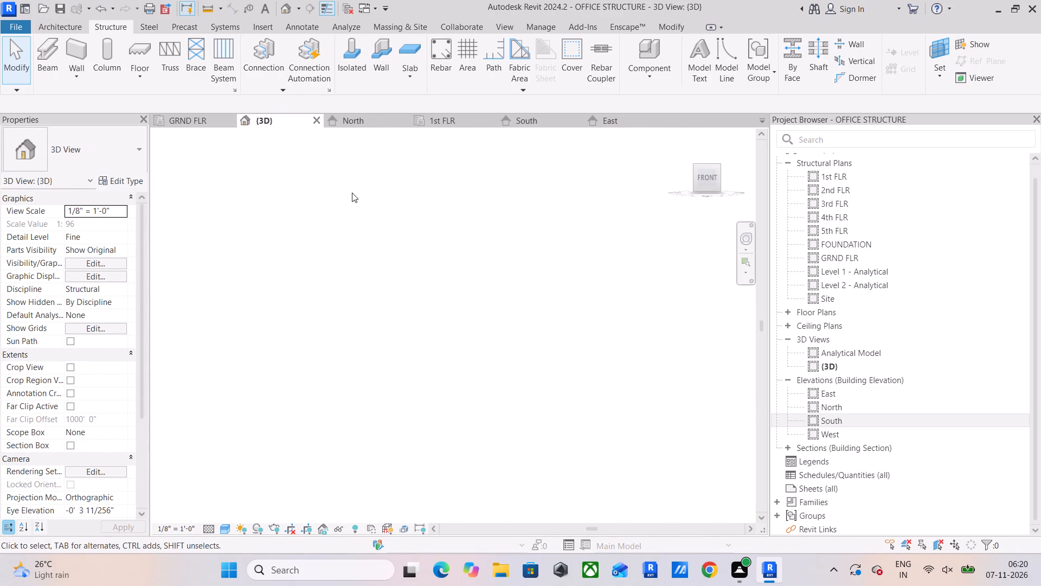
pyautogui.scroll(-15, 468, 313)
pyautogui.moveTo(499, 298); pyautogui.dragTo(525, 407, button='middle')
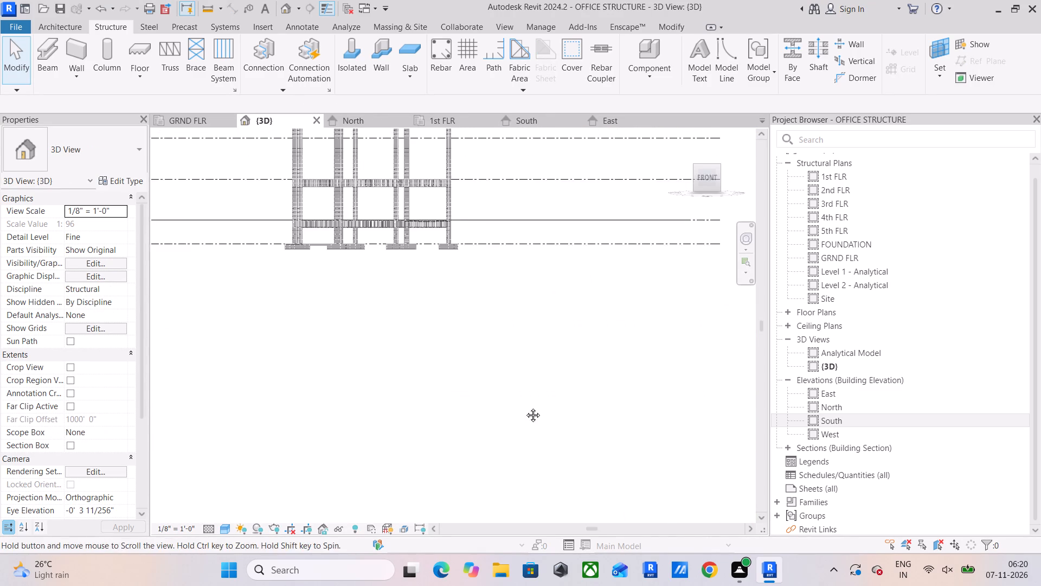
pyautogui.moveTo(525, 407); pyautogui.dragTo(532, 429, button='middle')
pyautogui.scroll(5, 382, 296)
pyautogui.keyDown('shift'); pyautogui.moveTo(322, 323); pyautogui.dragTo(354, 385, button='middle'); pyautogui.keyUp('shift')
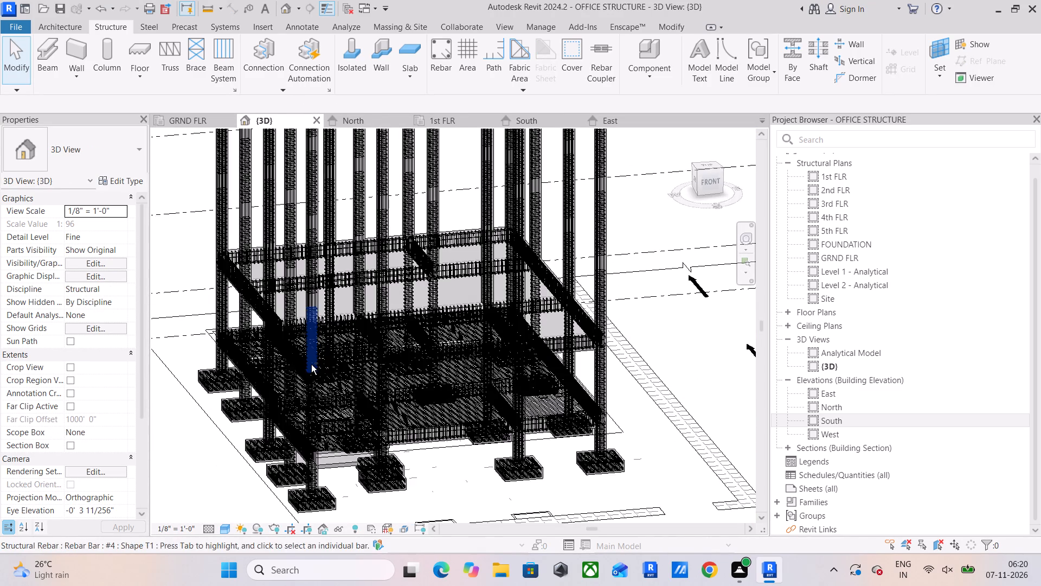
pyautogui.keyDown('shift'); pyautogui.moveTo(312, 367); pyautogui.dragTo(332, 414, button='middle'); pyautogui.keyUp('shift')
pyautogui.scroll(5, 423, 426)
pyautogui.scroll(6, 341, 403)
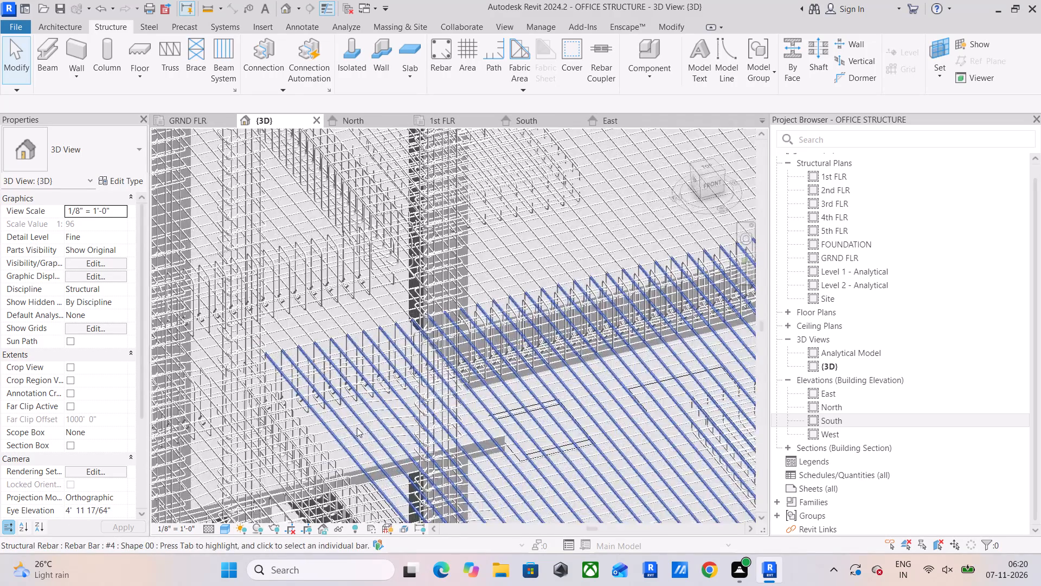
pyautogui.scroll(5, 381, 440)
pyautogui.moveTo(375, 433); pyautogui.dragTo(279, 215, button='middle')
pyautogui.scroll(-3, 342, 233)
pyautogui.keyDown('shift'); pyautogui.moveTo(385, 230); pyautogui.dragTo(286, 247, button='middle'); pyautogui.keyUp('shift')
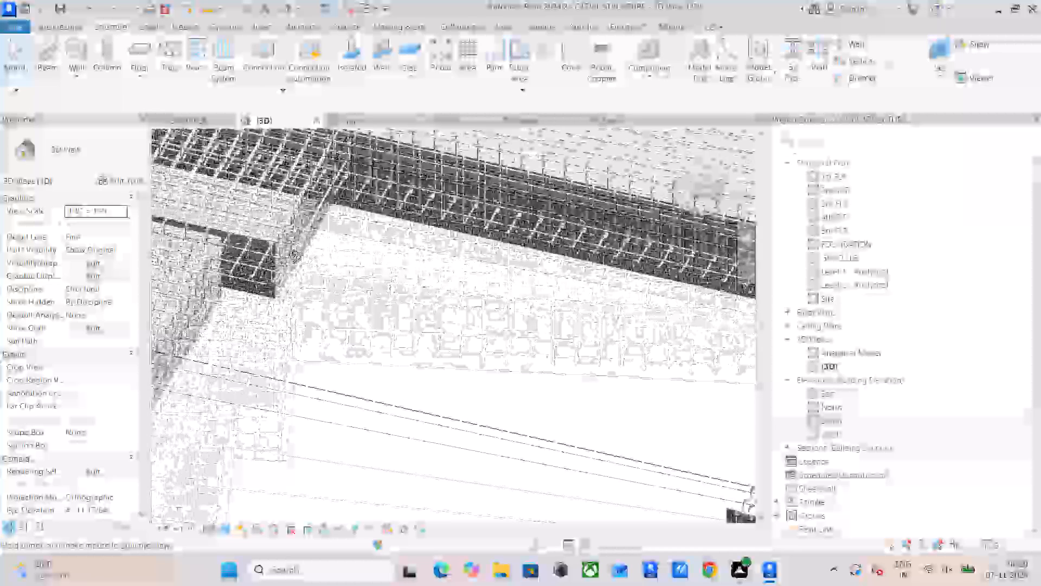
pyautogui.keyDown('shift'); pyautogui.moveTo(286, 247); pyautogui.dragTo(241, 227, button='middle'); pyautogui.keyUp('shift')
pyautogui.moveTo(240, 213); pyautogui.dragTo(320, 540, button='middle')
pyautogui.scroll(-6, 319, 348)
pyautogui.moveTo(310, 320); pyautogui.dragTo(354, 489, button='middle')
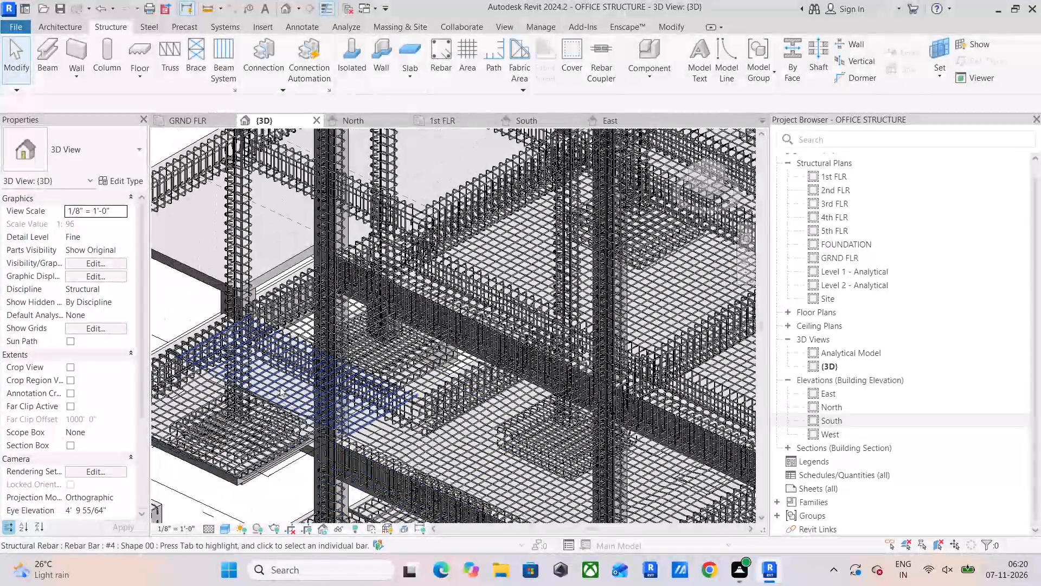
pyautogui.moveTo(231, 300); pyautogui.dragTo(313, 395, button='middle')
# Set the rebar cover of the 9'-7" by 6'-5 3/4" foundation slab on 1st FLR to SLAB COVER <0' - 1">.
pyautogui.scroll(1, 256, 371)
pyautogui.click(248, 351)
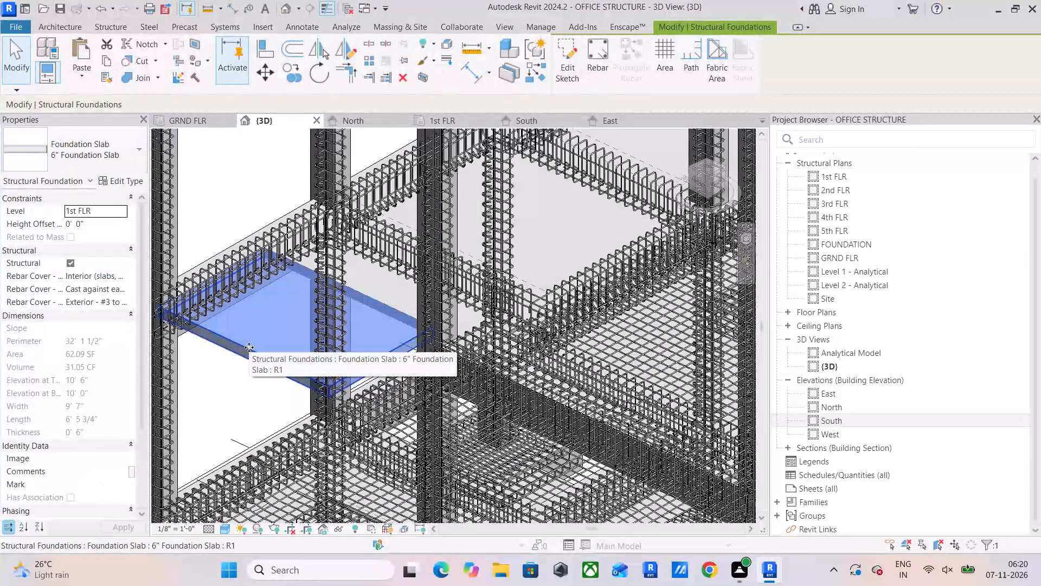
pyautogui.click(114, 22)
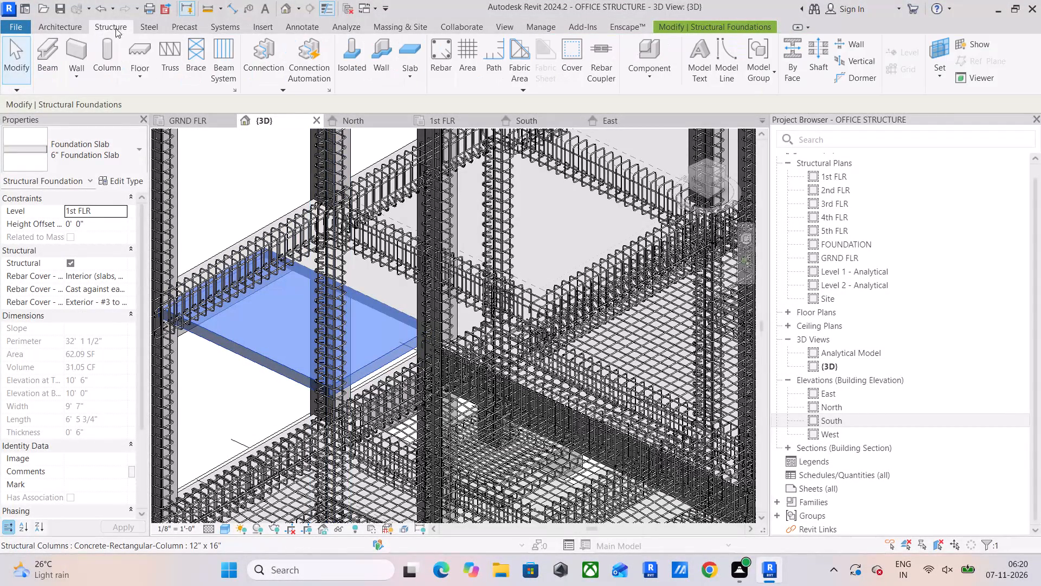
pyautogui.click(581, 60)
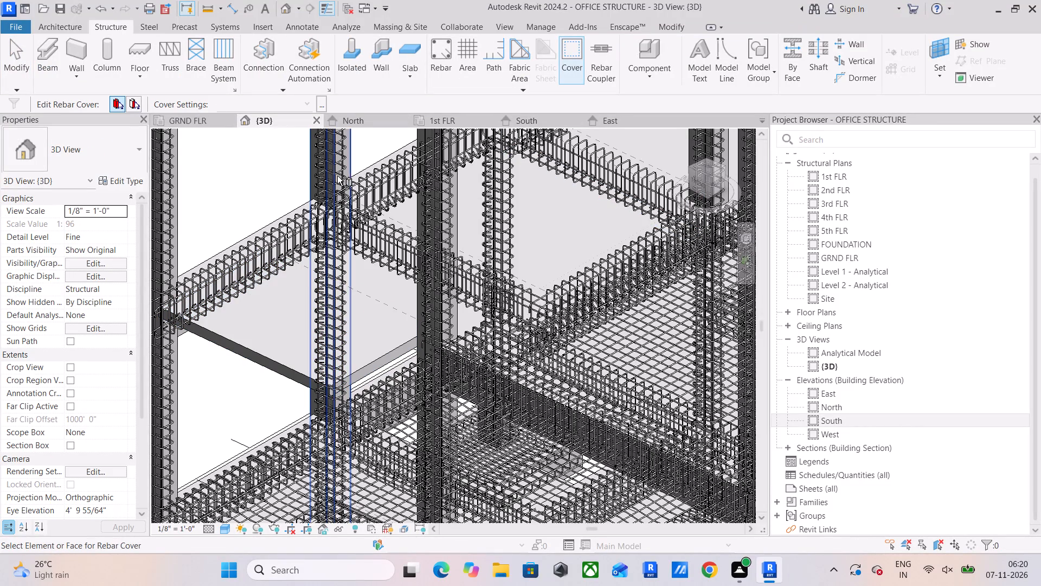
pyautogui.click(254, 347)
pyautogui.click(305, 103)
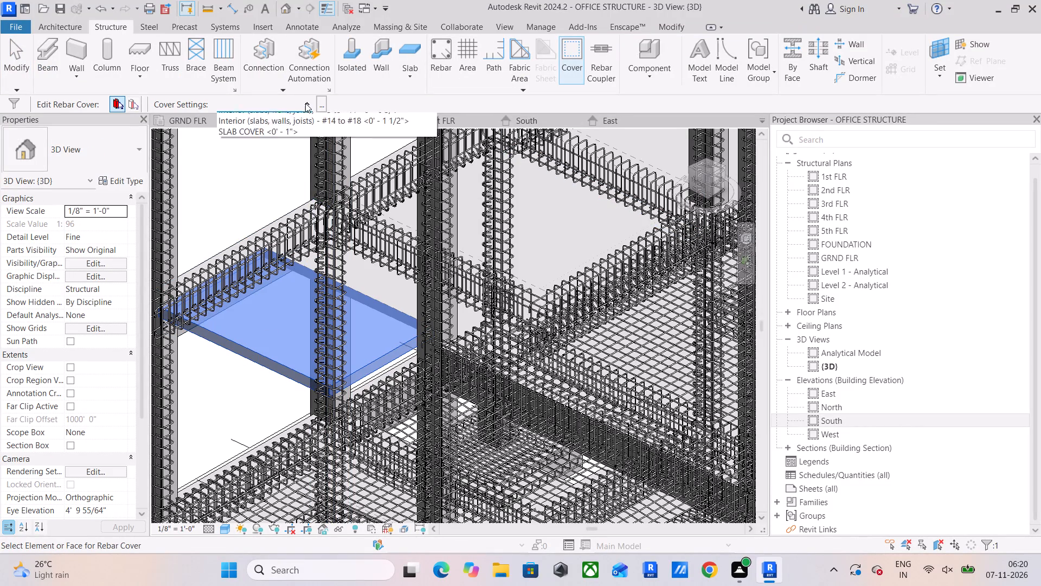
pyautogui.click(266, 230)
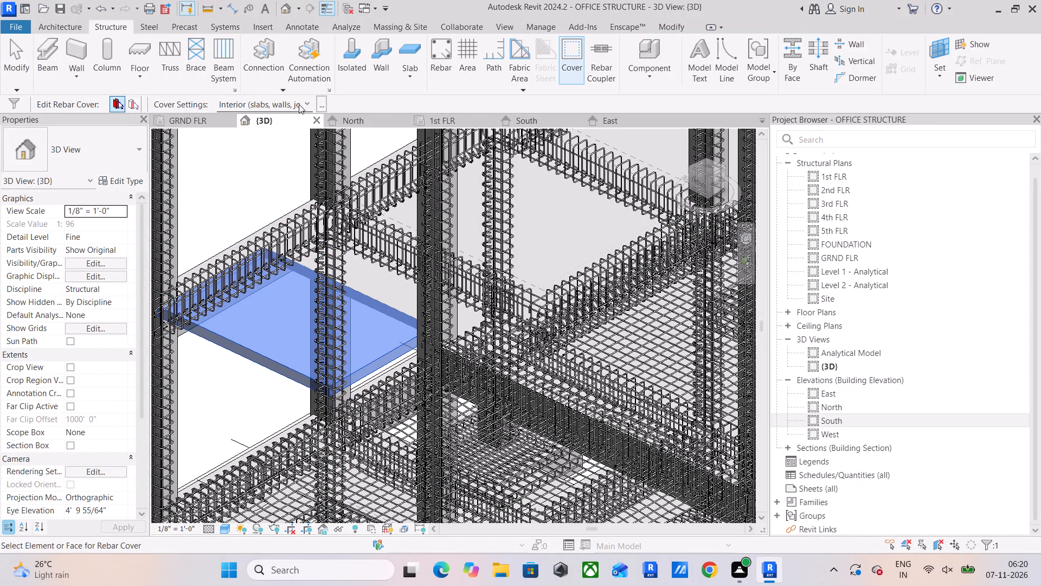
pyautogui.click(304, 101)
pyautogui.click(299, 240)
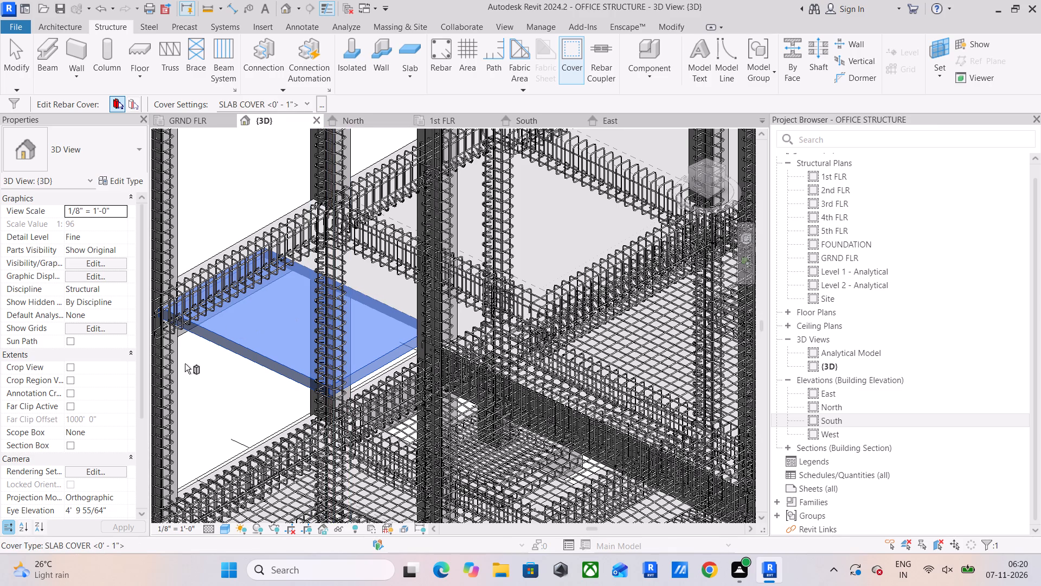
pyautogui.click(200, 371)
pyautogui.press('Escape')
# Temporarily hide the 9'-7" wide first floor slab in the 3D view.
pyautogui.click(232, 347)
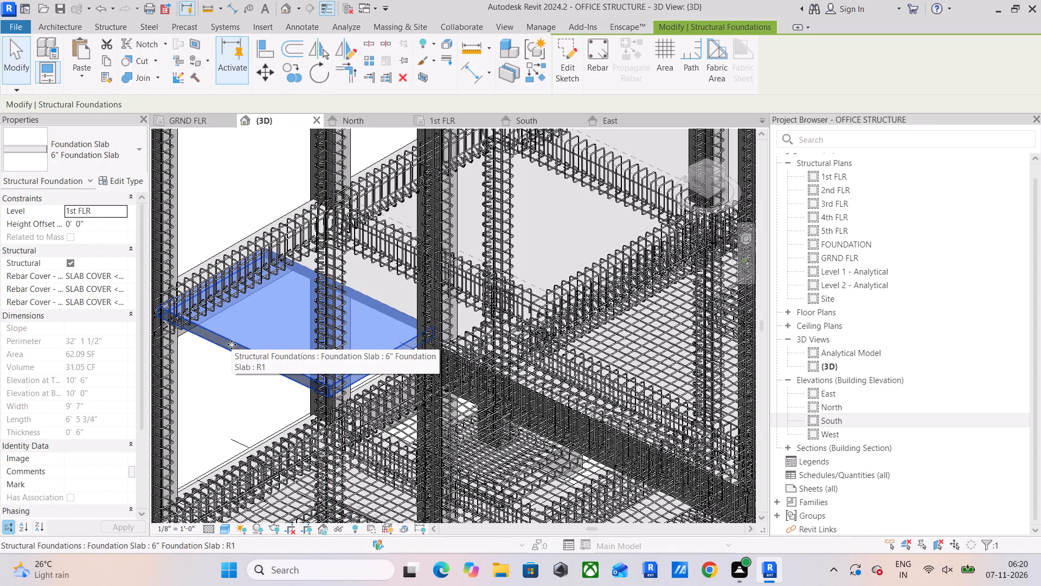
pyautogui.write('hh')
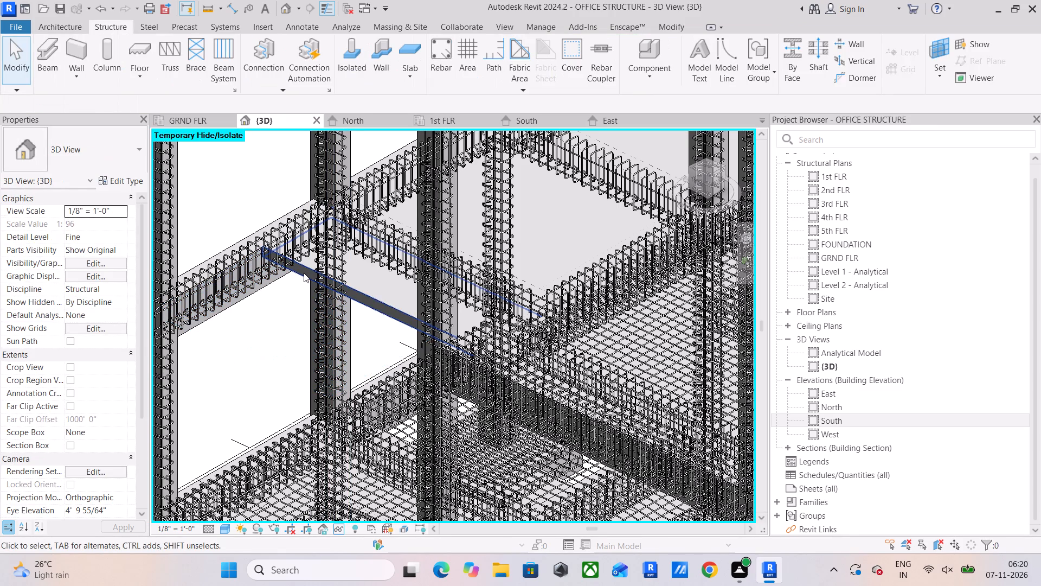
# Set the rebar cover of the adjacent 11'-10" by 4'-3" foundation slab on 1st FLR to SLAB COVER <0' - 1">.
pyautogui.click(304, 272)
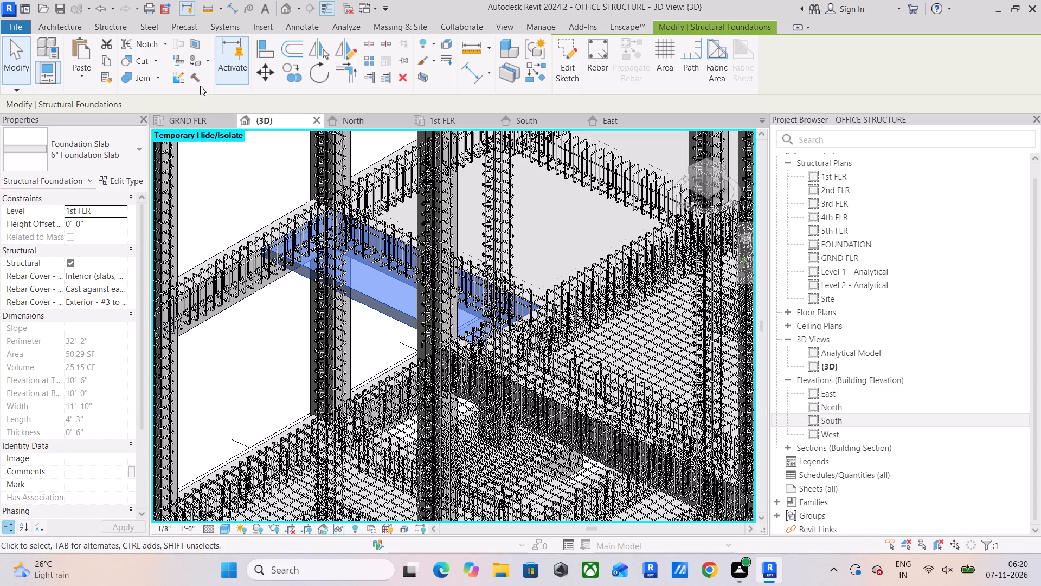
pyautogui.click(118, 25)
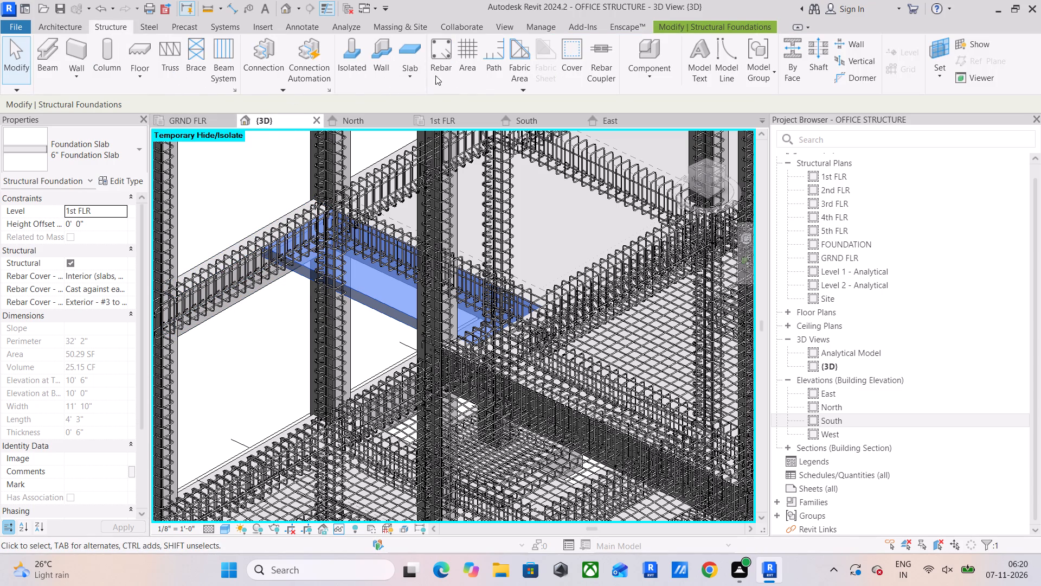
pyautogui.click(575, 75)
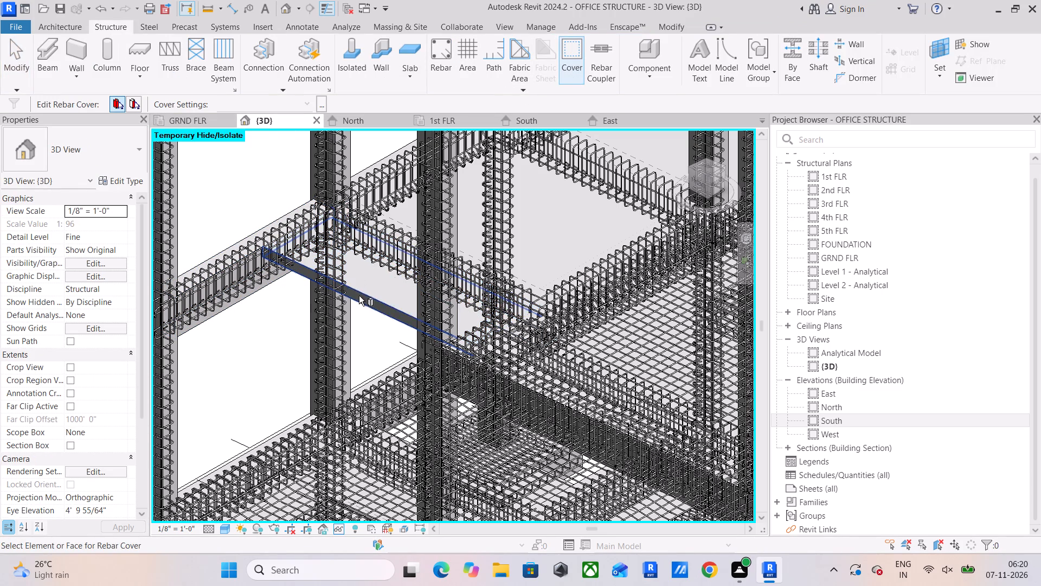
pyautogui.click(360, 296)
pyautogui.click(303, 106)
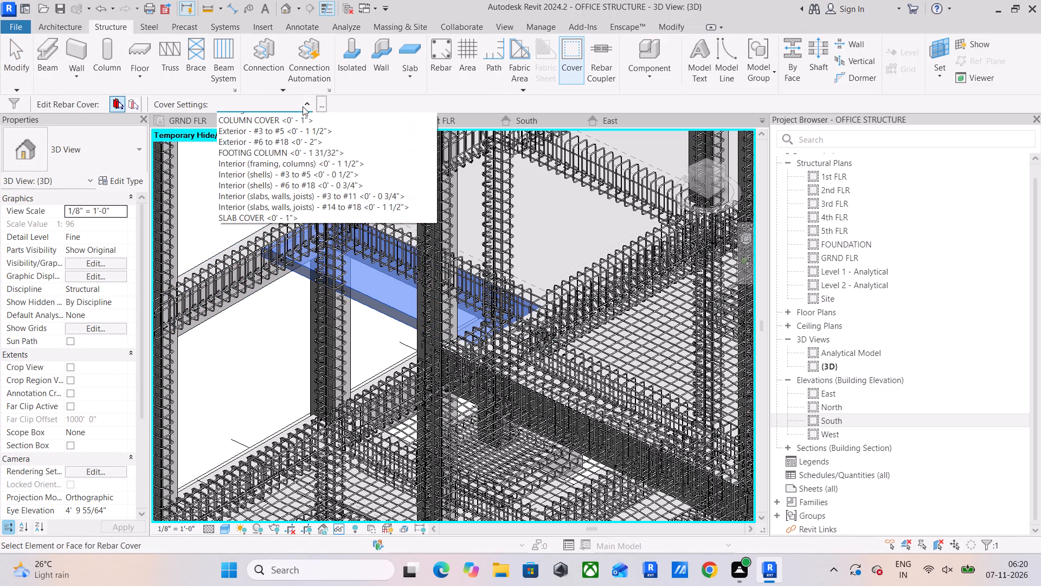
pyautogui.click(266, 234)
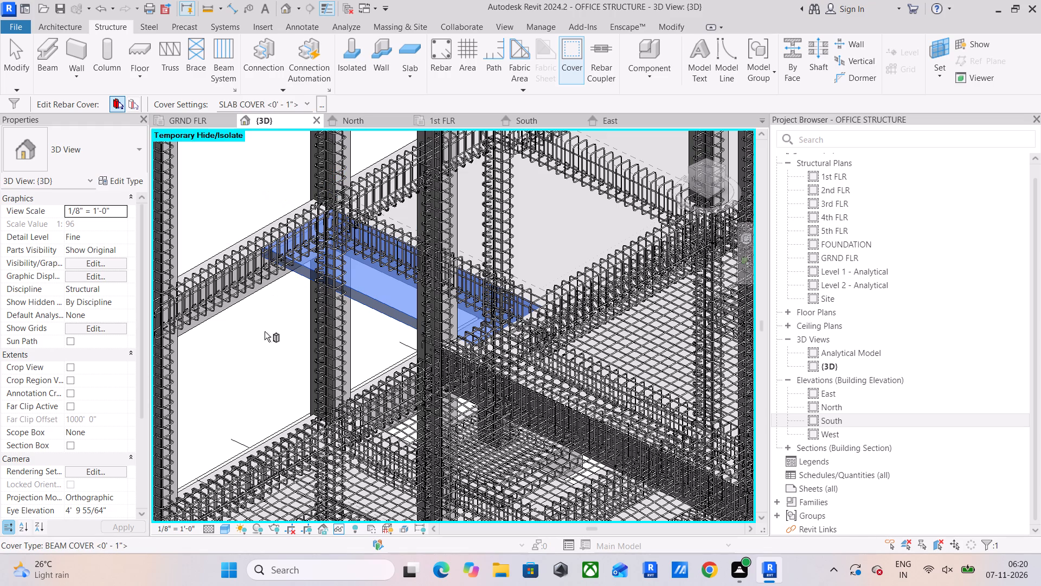
pyautogui.click(265, 332)
pyautogui.press('Escape')
pyautogui.press('Escape')
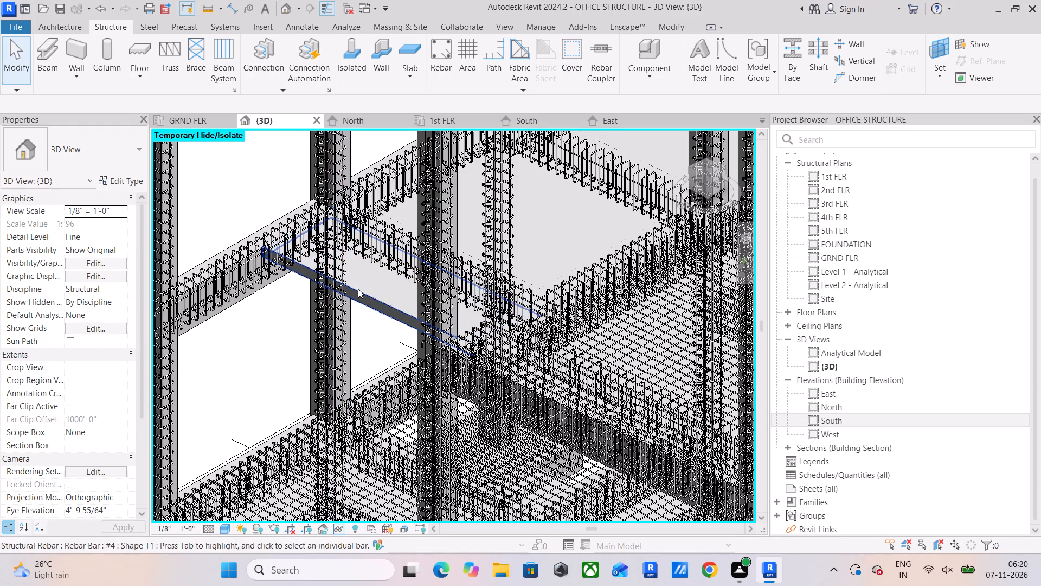
# Temporarily hide the 11'-10" wide first floor slab in the 3D view.
pyautogui.click(358, 289)
pyautogui.press('h')
pyautogui.press('h')
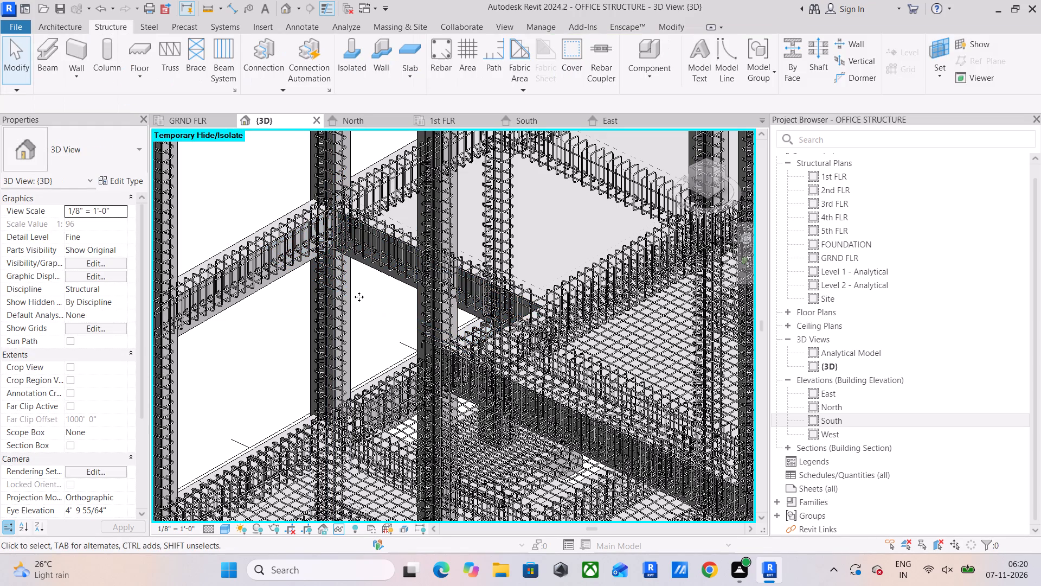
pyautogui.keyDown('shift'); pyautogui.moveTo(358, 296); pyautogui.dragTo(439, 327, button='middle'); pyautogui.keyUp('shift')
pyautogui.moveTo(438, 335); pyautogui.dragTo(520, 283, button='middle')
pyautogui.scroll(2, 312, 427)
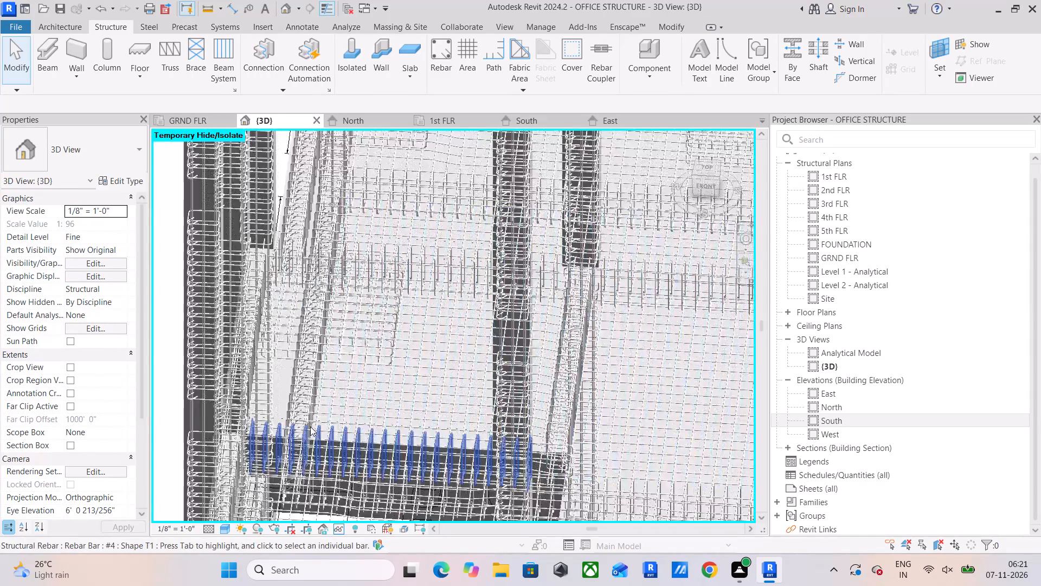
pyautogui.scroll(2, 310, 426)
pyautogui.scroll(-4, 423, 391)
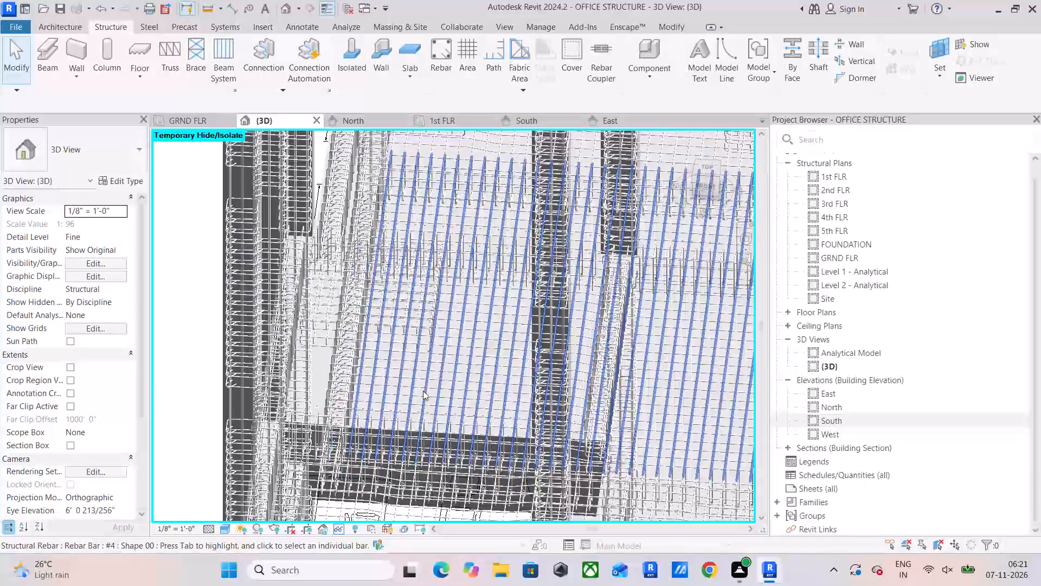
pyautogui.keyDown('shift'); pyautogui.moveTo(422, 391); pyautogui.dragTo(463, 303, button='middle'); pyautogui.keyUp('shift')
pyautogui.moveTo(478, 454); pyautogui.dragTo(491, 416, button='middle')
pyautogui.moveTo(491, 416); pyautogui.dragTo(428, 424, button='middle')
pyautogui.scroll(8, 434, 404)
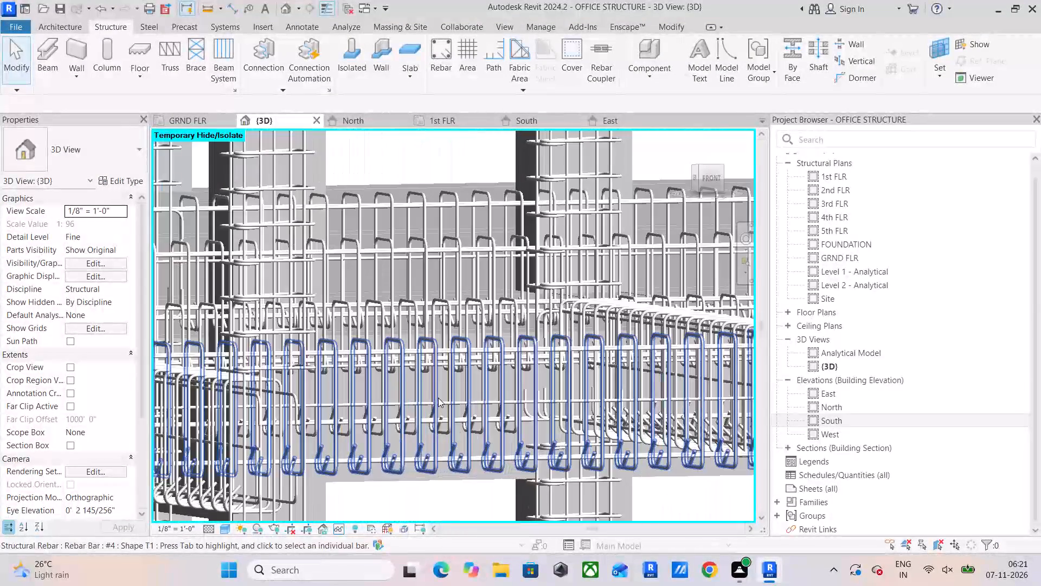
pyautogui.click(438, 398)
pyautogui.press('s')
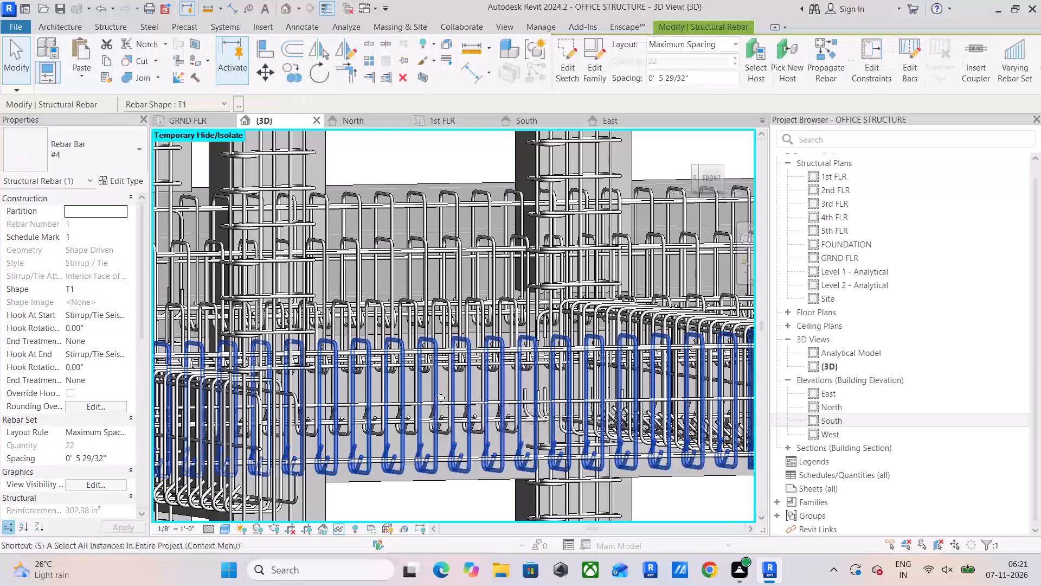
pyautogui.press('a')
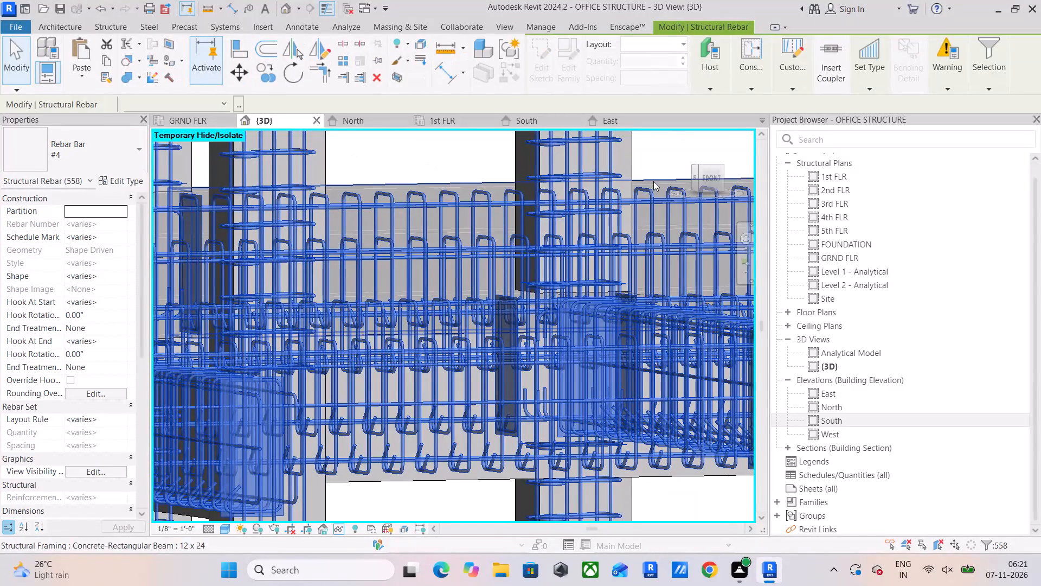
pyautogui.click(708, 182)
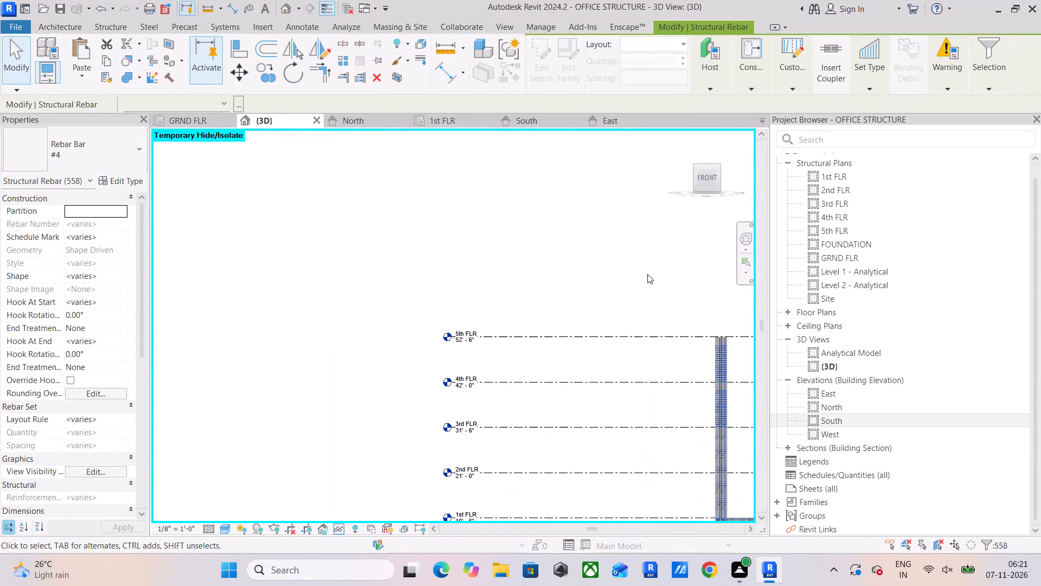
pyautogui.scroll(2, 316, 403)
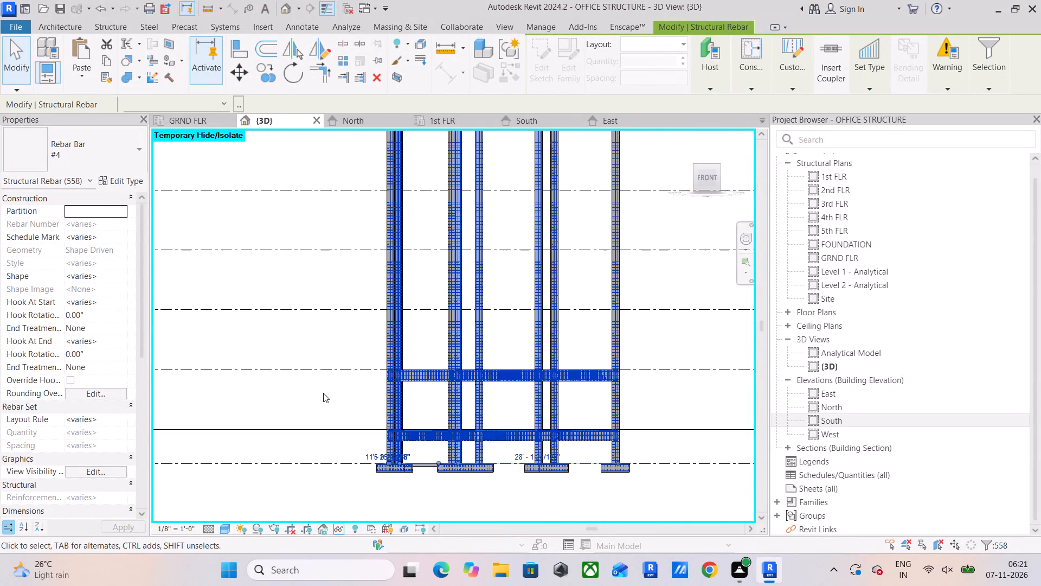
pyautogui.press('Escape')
# Temporarily hide all the 1st FLR beams and their rebar in the 3D view, excluding the structural foundation slab from the selection.
pyautogui.moveTo(358, 352); pyautogui.dragTo(656, 403)
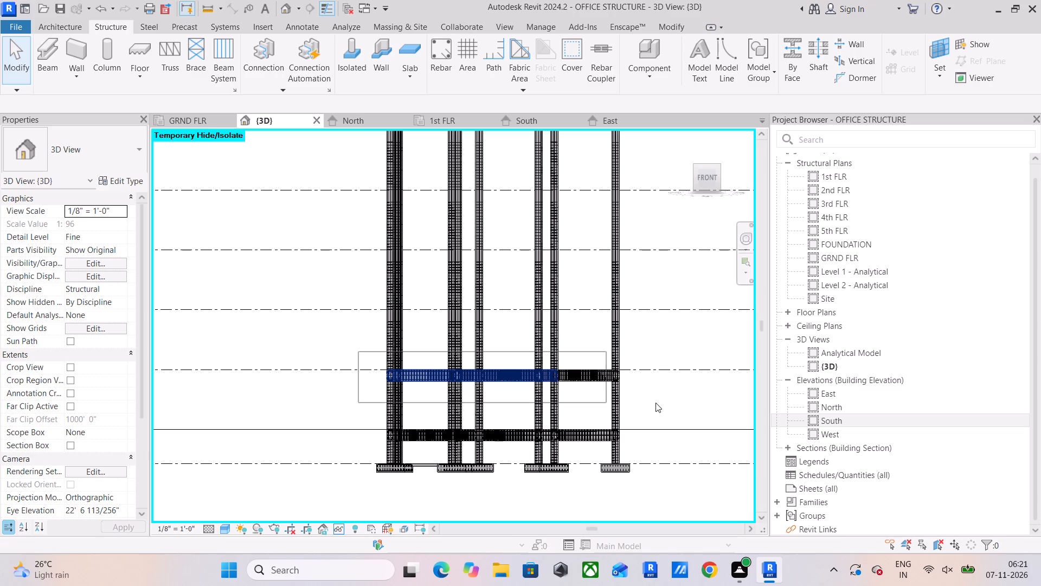
pyautogui.moveTo(656, 403); pyautogui.dragTo(671, 403)
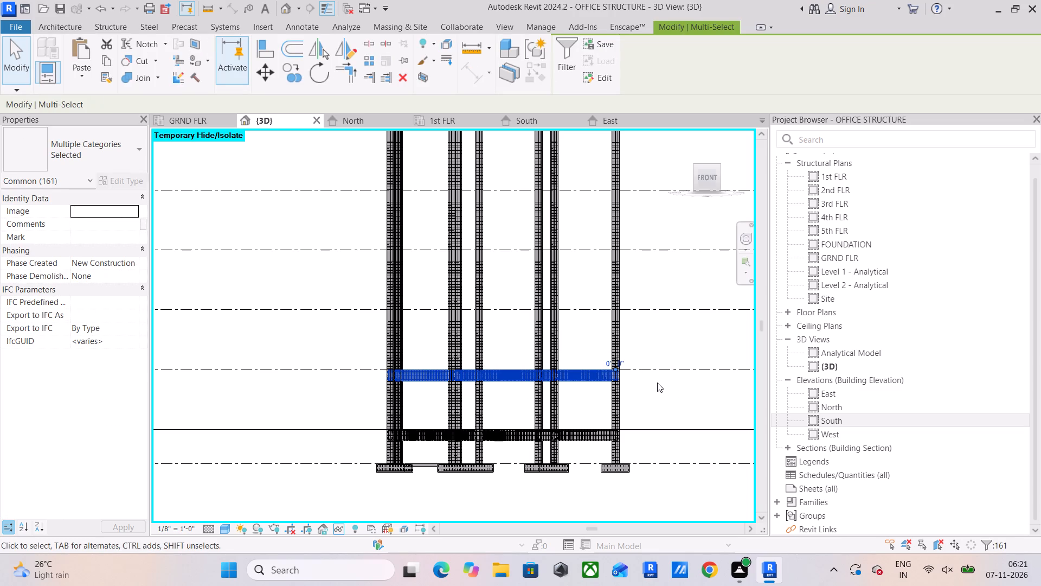
pyautogui.click(559, 52)
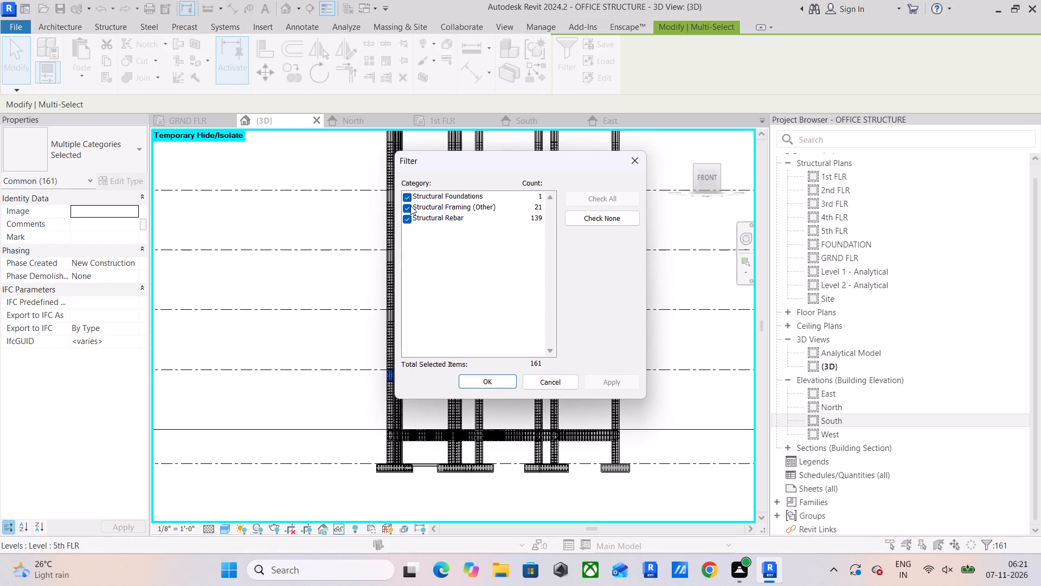
pyautogui.click(407, 195)
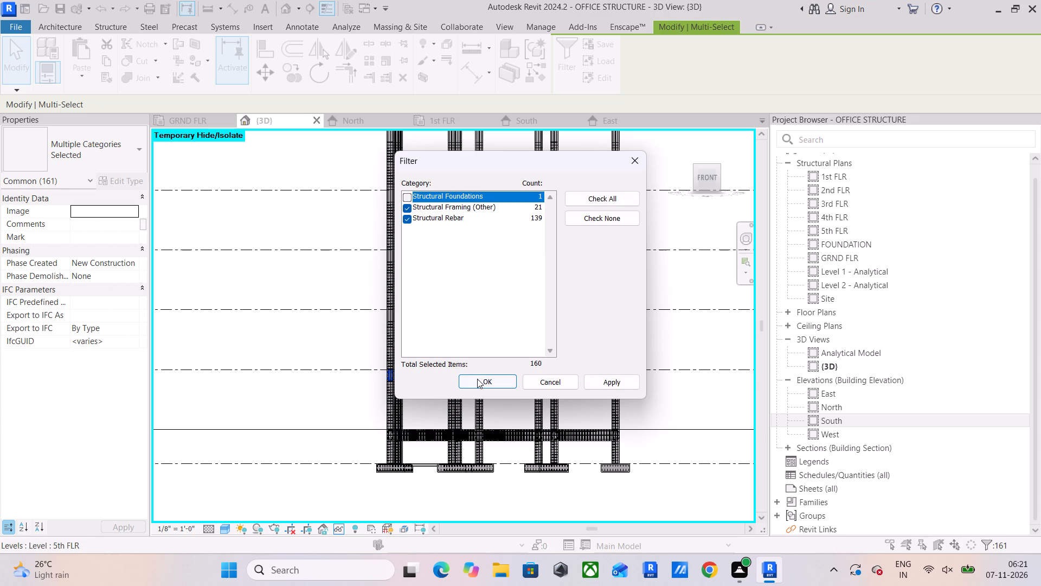
pyautogui.click(477, 379)
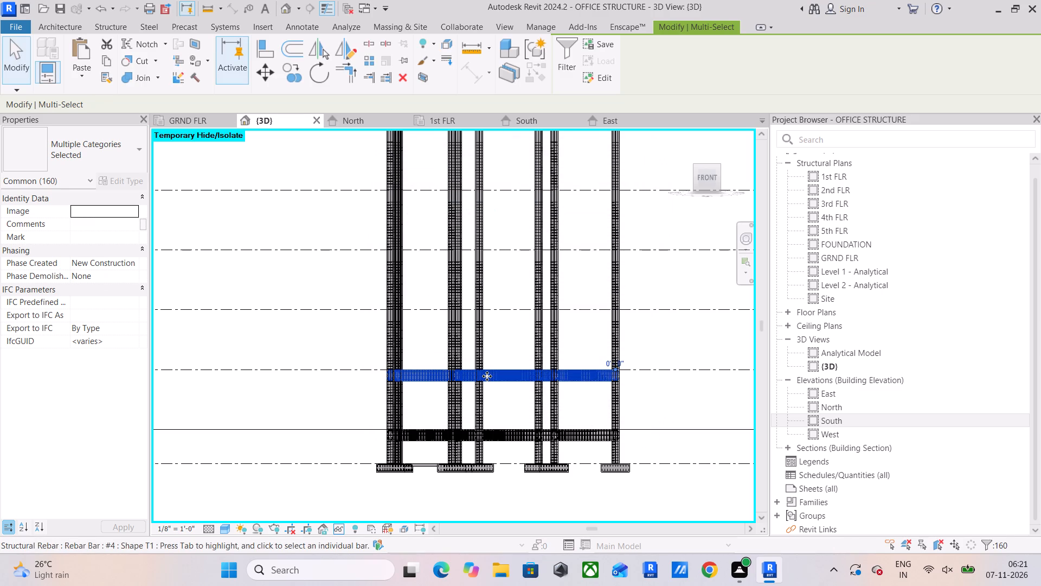
pyautogui.press('h')
pyautogui.press('h')
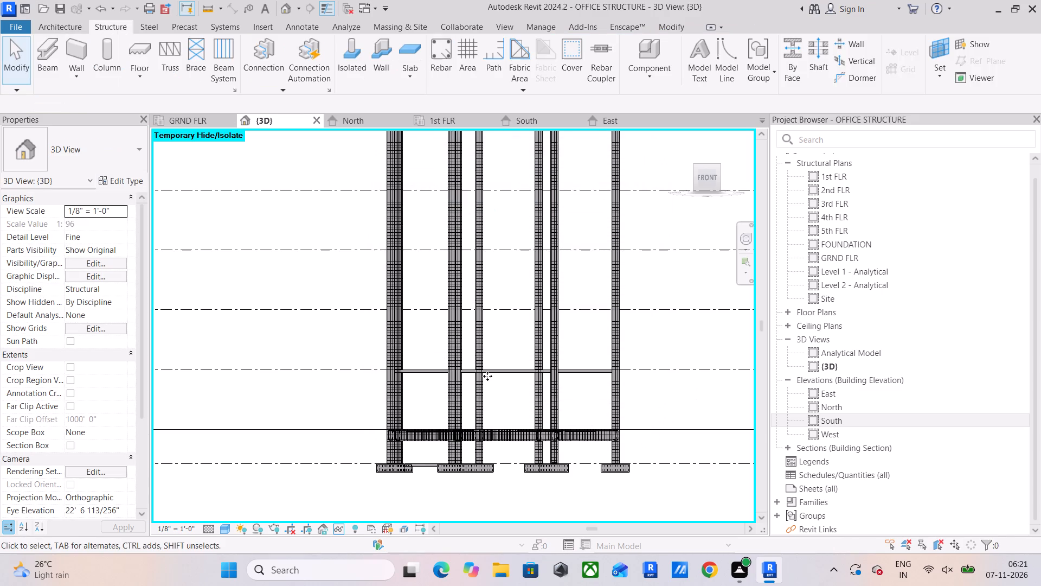
# Open the boundary sketch of the multi-bay 6" Foundation Slab on 1st FLR for editing in the 1st FLR plan.
pyautogui.keyDown('shift'); pyautogui.scroll(1, 468, 385); pyautogui.keyUp('shift')
pyautogui.keyDown('shift'); pyautogui.moveTo(467, 392); pyautogui.dragTo(477, 427, button='middle'); pyautogui.keyUp('shift')
pyautogui.scroll(9, 416, 383)
pyautogui.keyDown('shift'); pyautogui.moveTo(424, 384); pyautogui.dragTo(424, 407, button='middle'); pyautogui.keyUp('shift')
pyautogui.scroll(1, 424, 407)
pyautogui.moveTo(424, 407); pyautogui.dragTo(368, 415, button='middle')
pyautogui.keyDown('shift'); pyautogui.moveTo(380, 401); pyautogui.dragTo(374, 409, button='middle'); pyautogui.keyUp('shift')
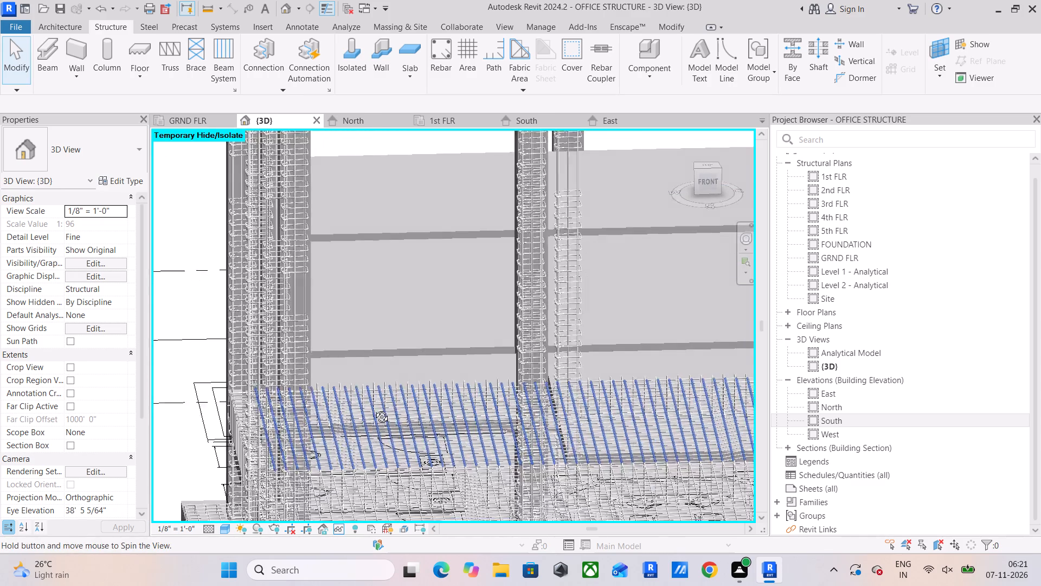
pyautogui.keyDown('shift'); pyautogui.moveTo(374, 409); pyautogui.dragTo(297, 422, button='middle'); pyautogui.keyUp('shift')
pyautogui.click(206, 344)
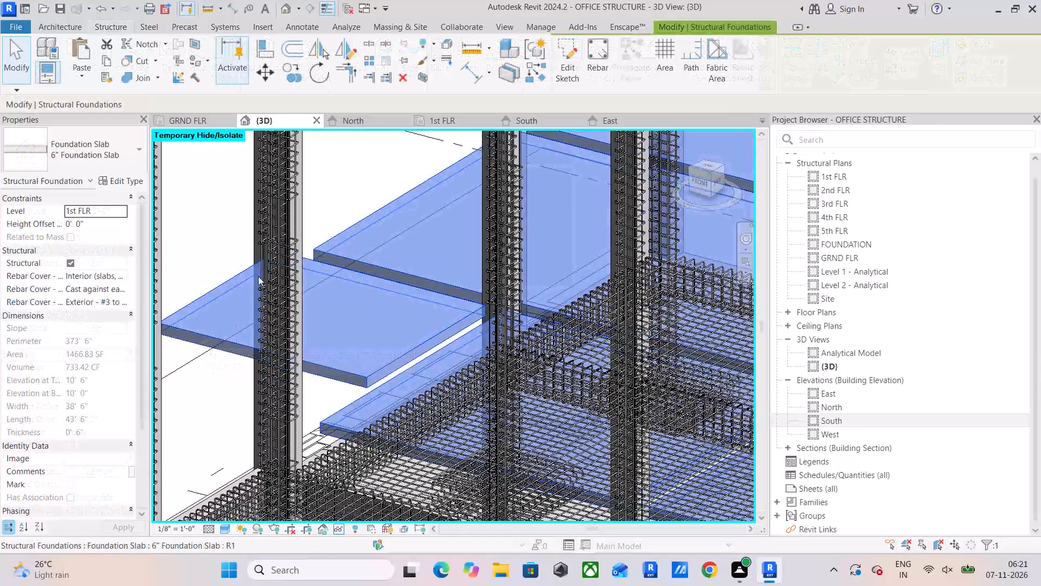
pyautogui.scroll(-4, 328, 253)
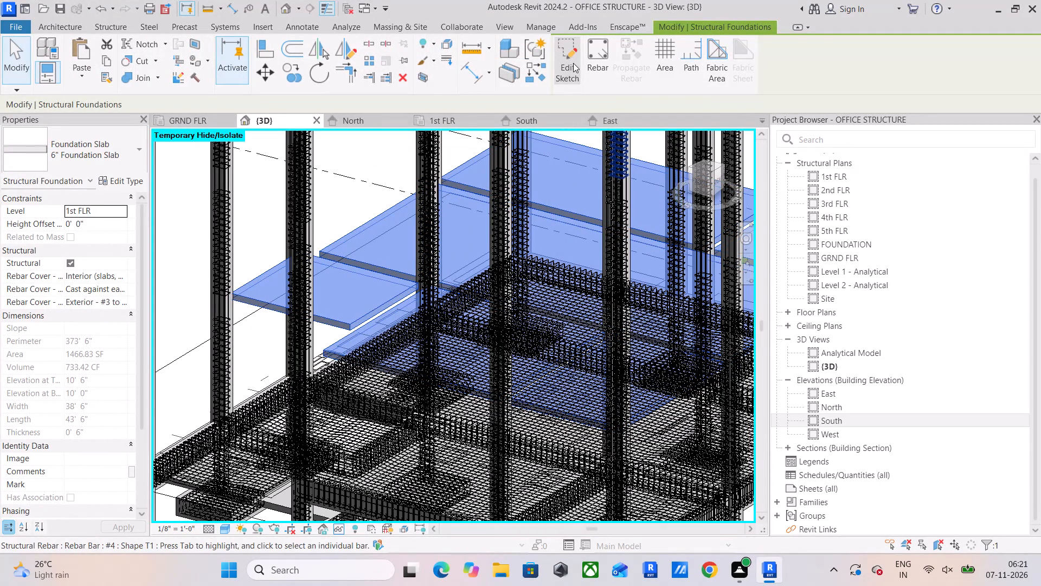
pyautogui.click(573, 63)
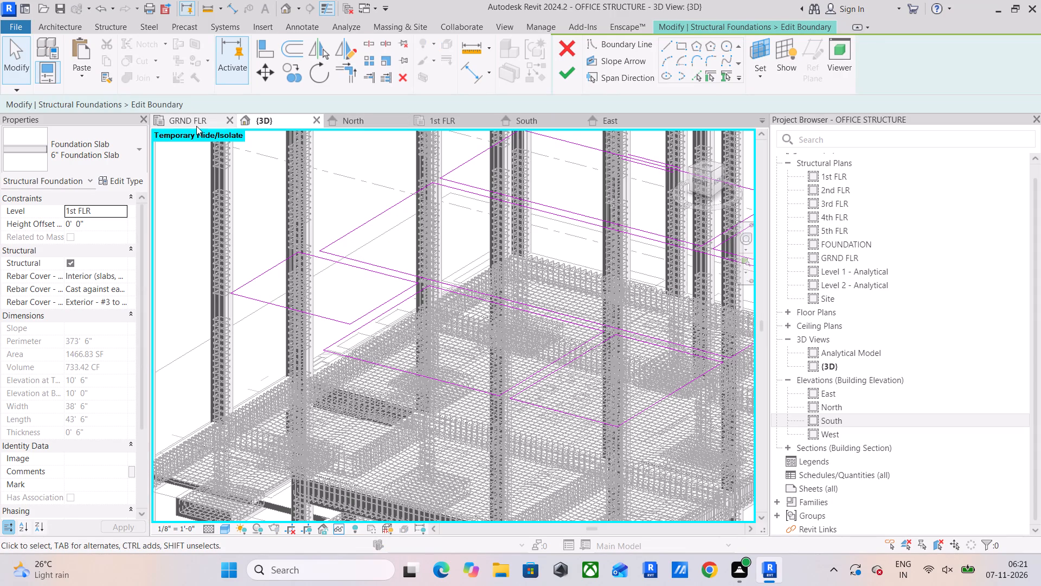
pyautogui.click(474, 118)
# Delete every boundary loop of the slab except the upper-left 23'-9" by 11'-2" bay, and finish the sketch.
pyautogui.scroll(-4, 495, 249)
pyautogui.moveTo(503, 254); pyautogui.dragTo(412, 359, button='middle')
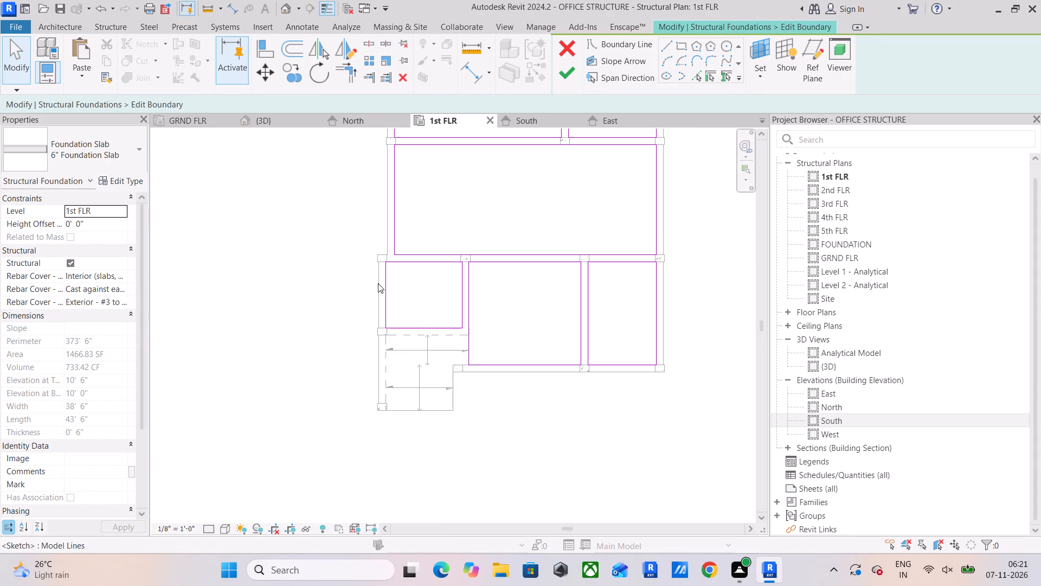
pyautogui.scroll(-3, 372, 235)
pyautogui.scroll(3, 372, 201)
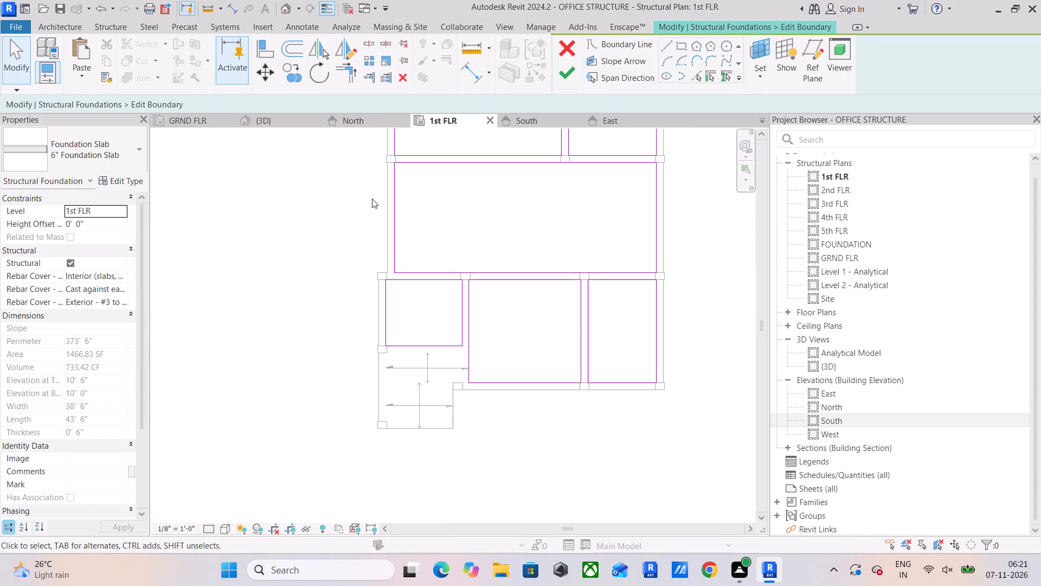
pyautogui.scroll(-3, 372, 195)
pyautogui.moveTo(368, 169); pyautogui.dragTo(586, 330)
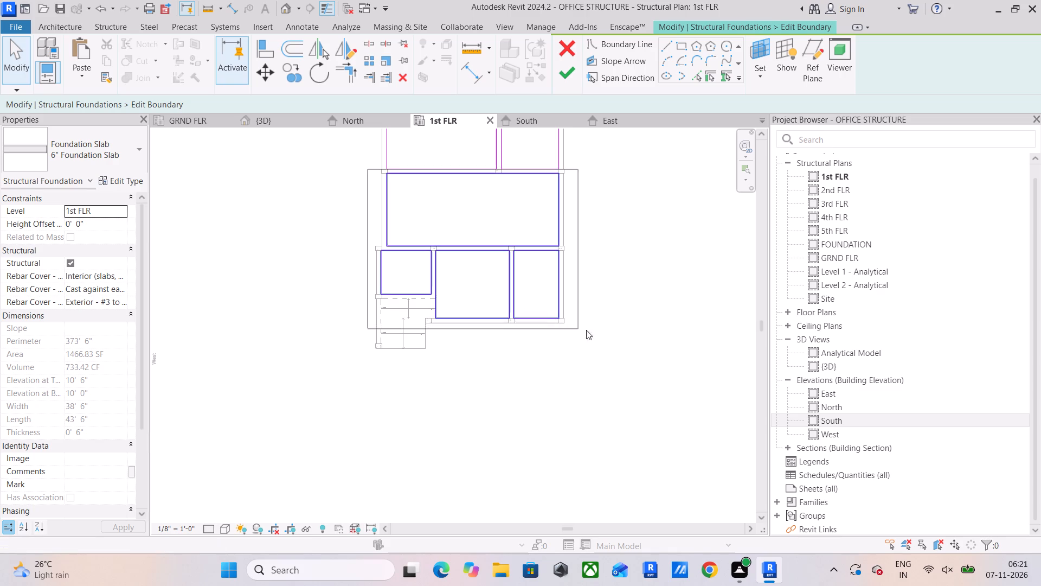
pyautogui.moveTo(586, 330); pyautogui.dragTo(603, 333)
pyautogui.scroll(3, 425, 148)
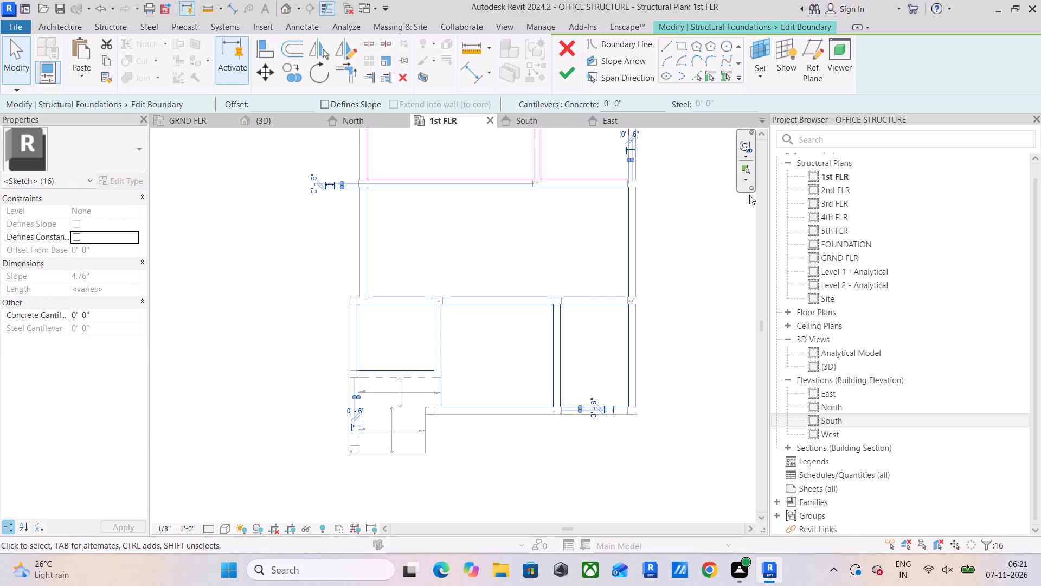
pyautogui.moveTo(646, 230); pyautogui.dragTo(577, 252, button='middle')
pyautogui.scroll(1, 645, 231)
pyautogui.scroll(-4, 574, 258)
pyautogui.moveTo(572, 264); pyautogui.dragTo(559, 318, button='middle')
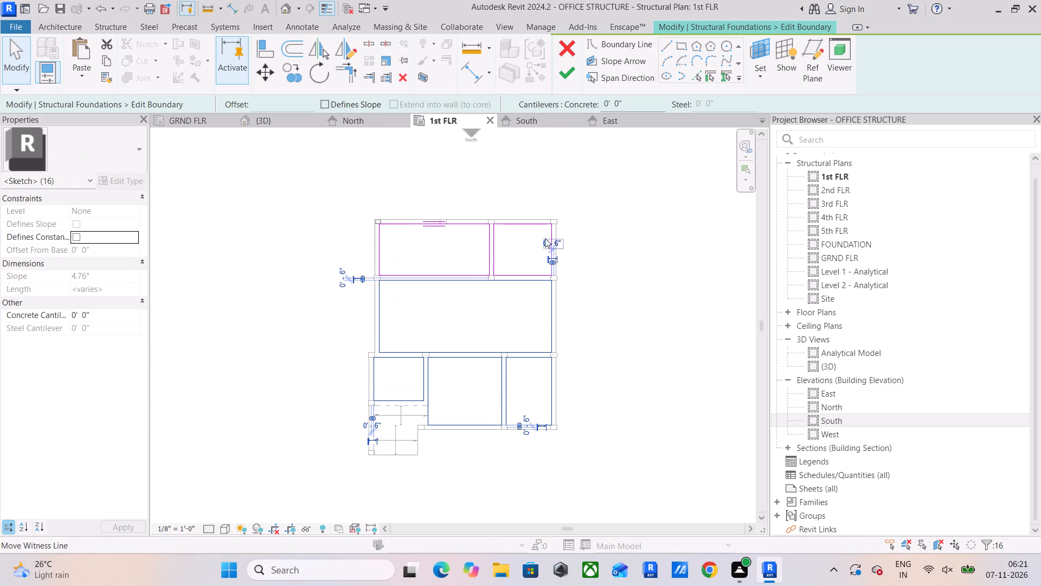
pyautogui.scroll(3, 487, 192)
pyautogui.keyDown('ctrl'); pyautogui.moveTo(495, 223); pyautogui.dragTo(600, 352); pyautogui.keyUp('ctrl')
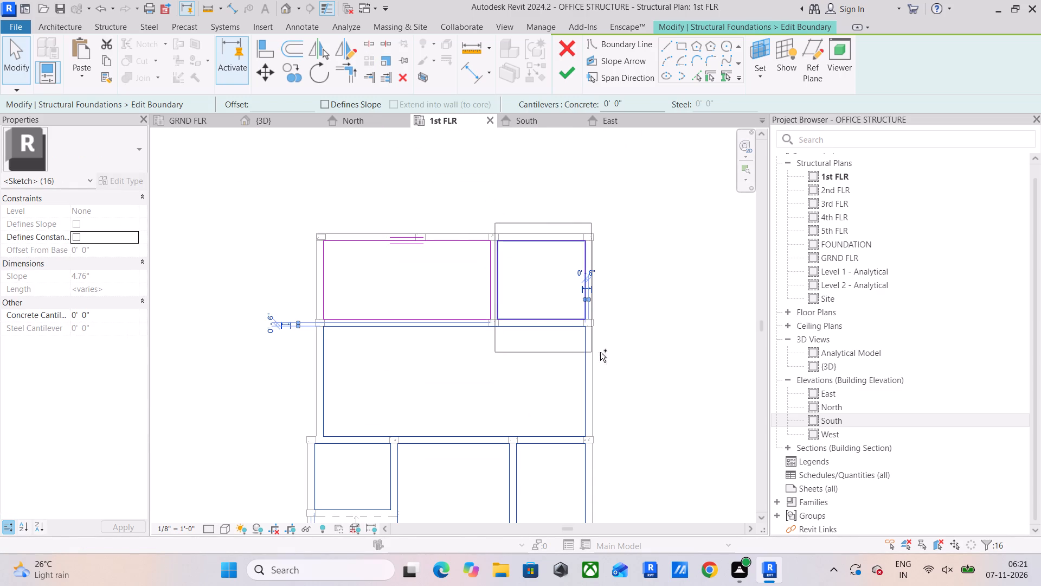
pyautogui.keyDown('ctrl'); pyautogui.moveTo(600, 352); pyautogui.dragTo(615, 352); pyautogui.keyUp('ctrl')
pyautogui.press('Delete')
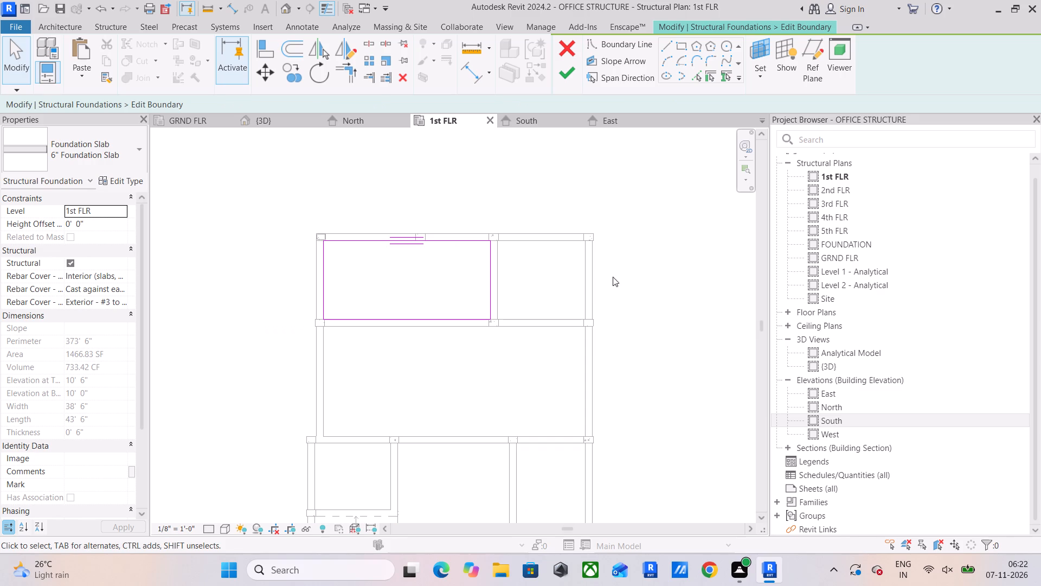
pyautogui.click(568, 75)
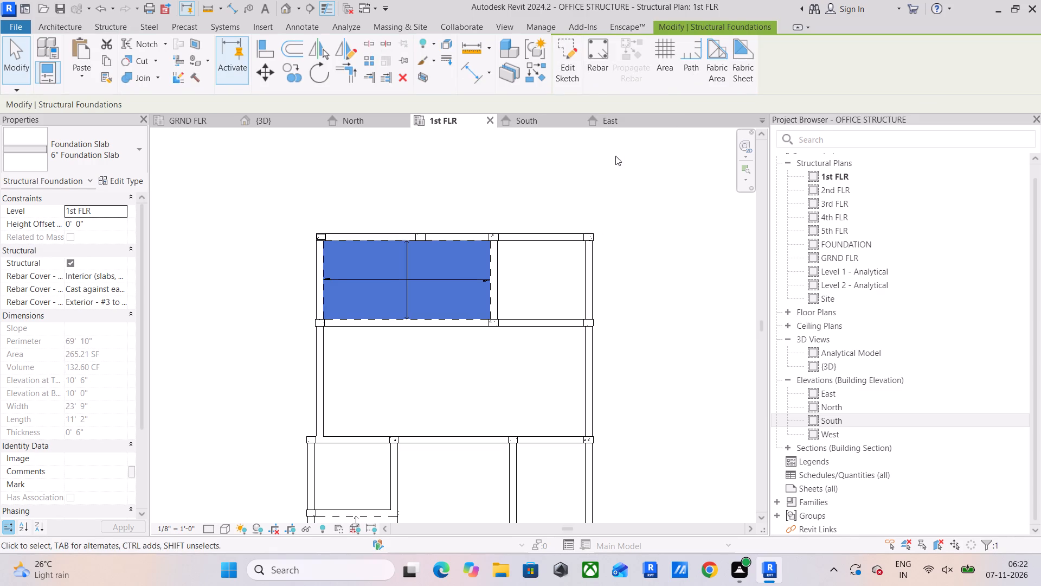
# Create a separate 6" Foundation Slab in the upper-right bay with a rectangular boundary about 12'-6 3/4" by 11'-1 3/4".
pyautogui.click(534, 72)
pyautogui.scroll(5, 481, 243)
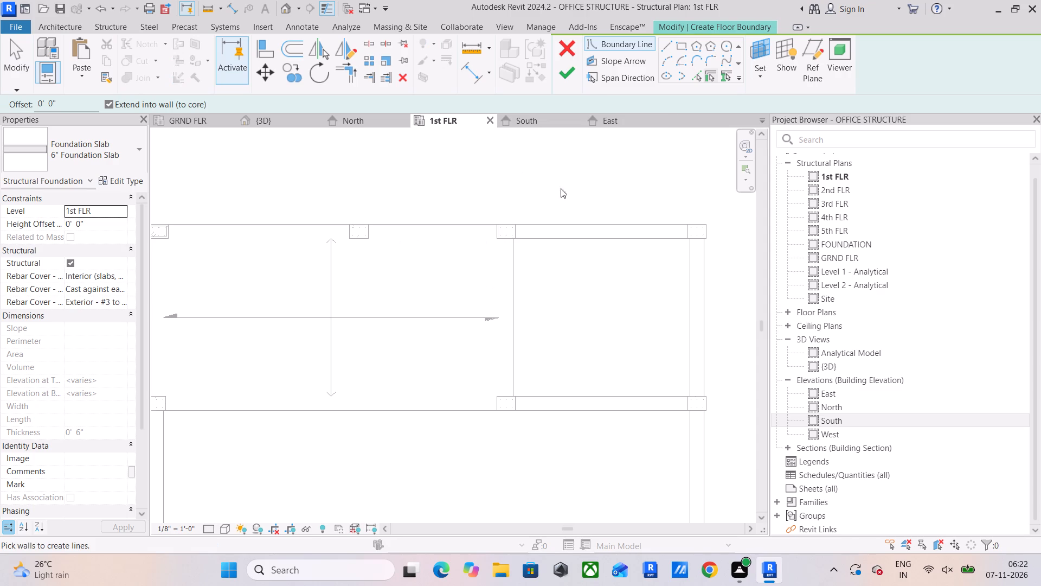
pyautogui.click(678, 44)
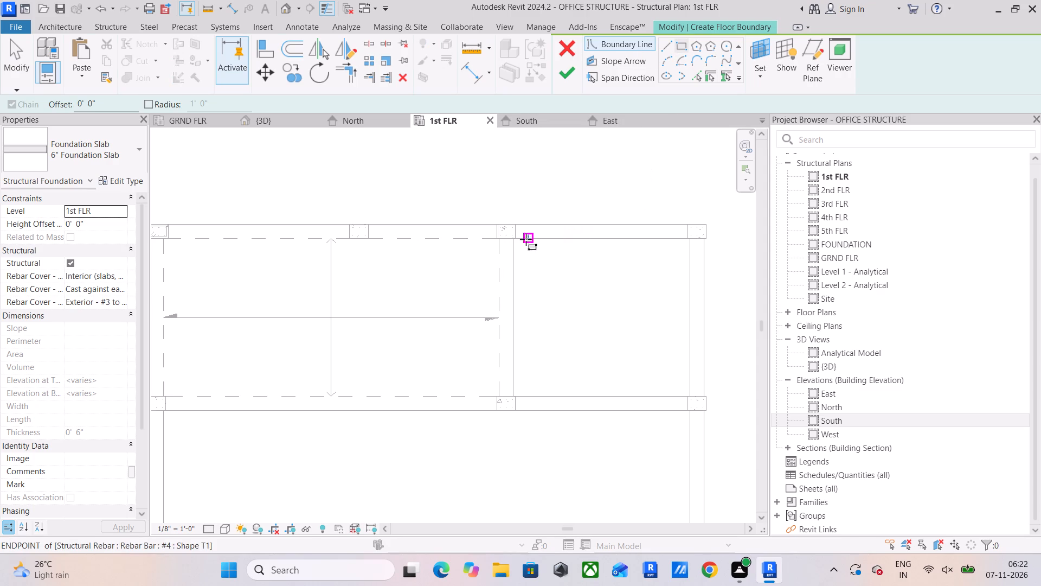
pyautogui.click(513, 240)
pyautogui.press('Escape')
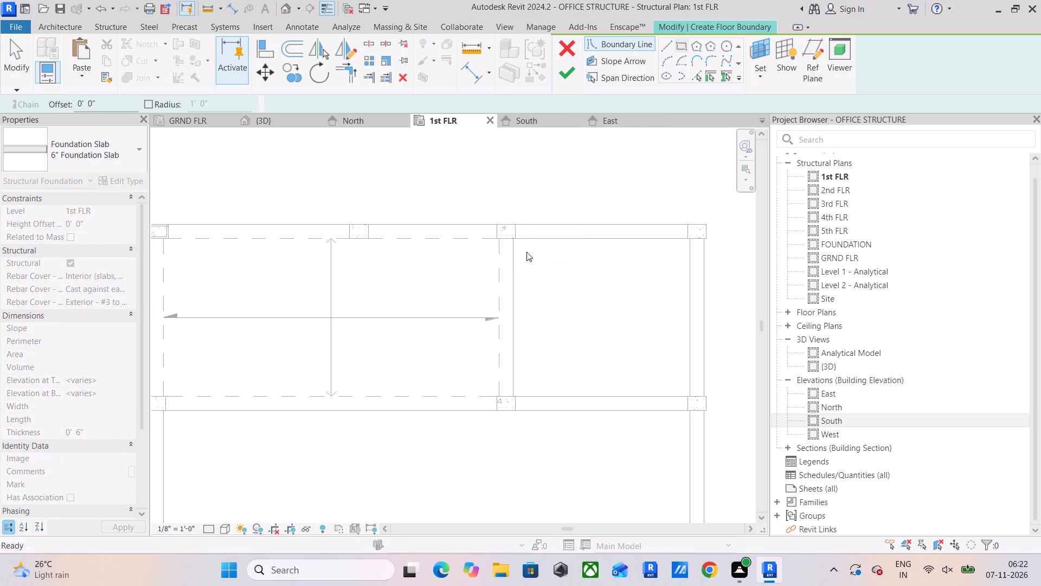
pyautogui.scroll(13, 516, 233)
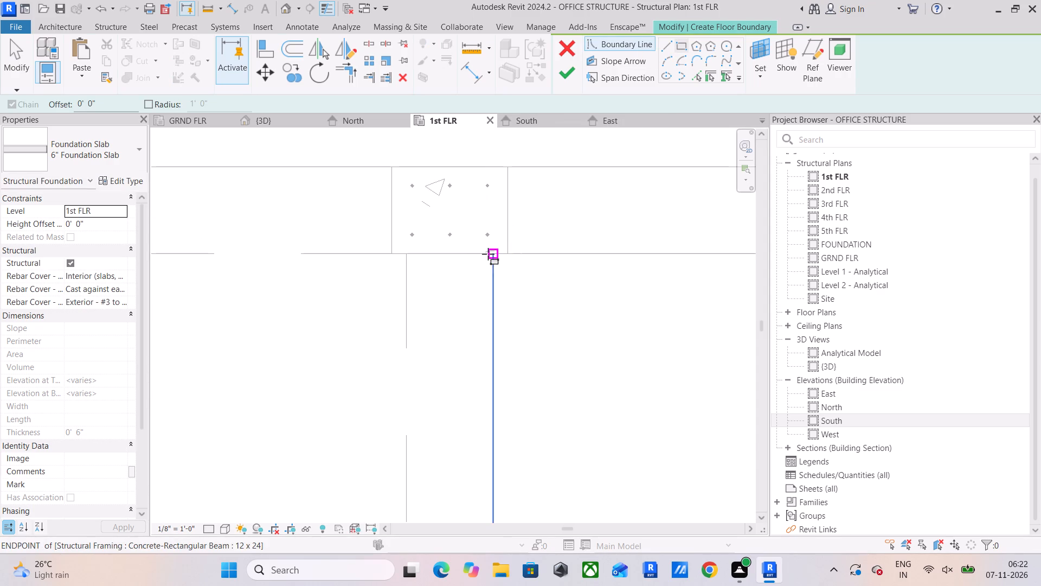
pyautogui.click(489, 253)
pyautogui.scroll(-12, 554, 294)
pyautogui.scroll(1, 589, 295)
pyautogui.moveTo(589, 295); pyautogui.dragTo(498, 171, button='middle')
pyautogui.scroll(-1, 542, 252)
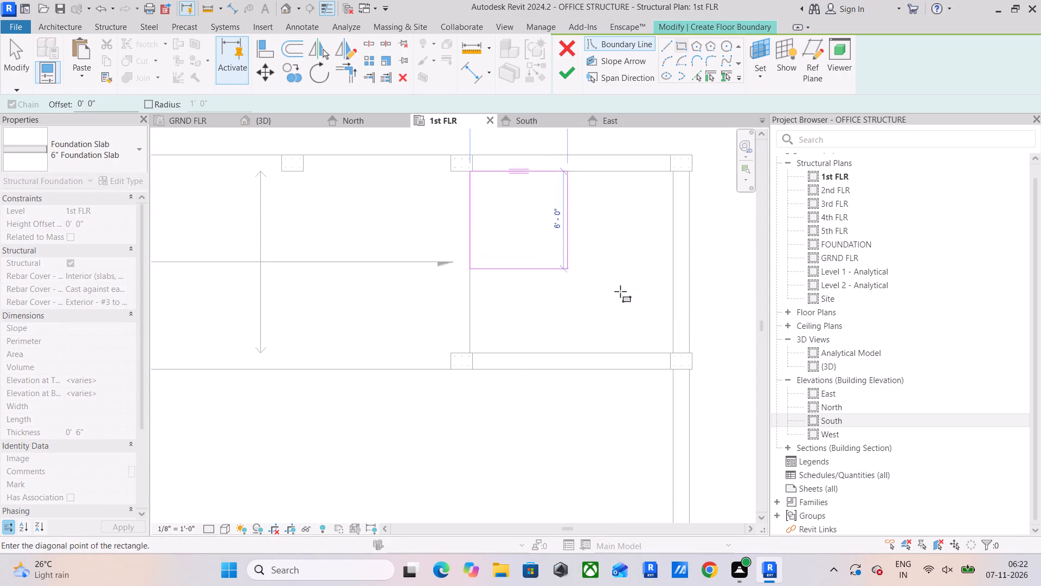
pyautogui.scroll(5, 680, 329)
pyautogui.click(667, 373)
pyautogui.scroll(-6, 593, 294)
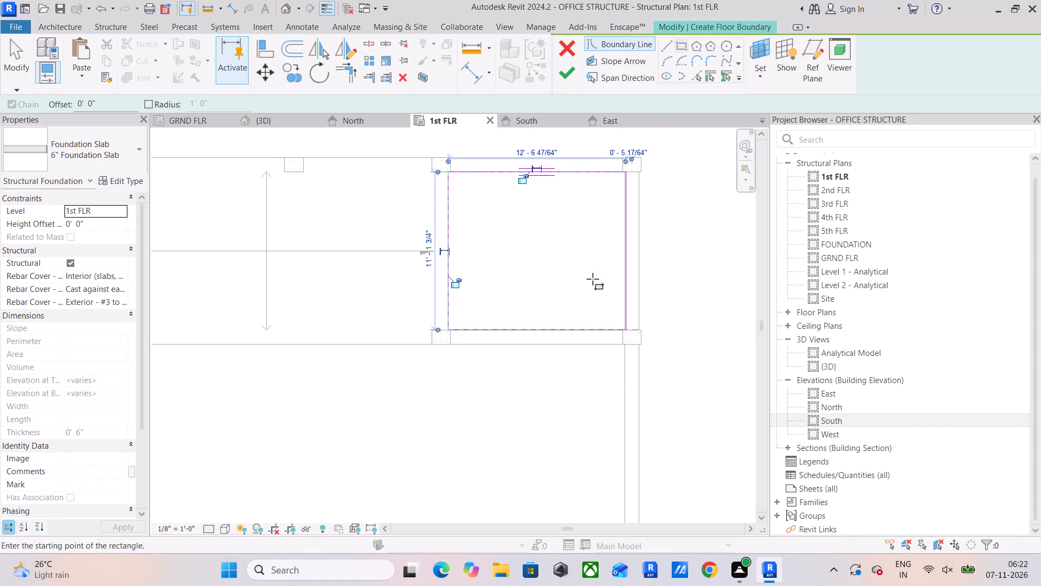
pyautogui.click(557, 78)
# Create a separate 6" Foundation Slab in the wide middle bay with a rectangular boundary about 37'-3" by 15'-8".
pyautogui.scroll(-5, 524, 219)
pyautogui.moveTo(524, 220); pyautogui.dragTo(586, 177, button='middle')
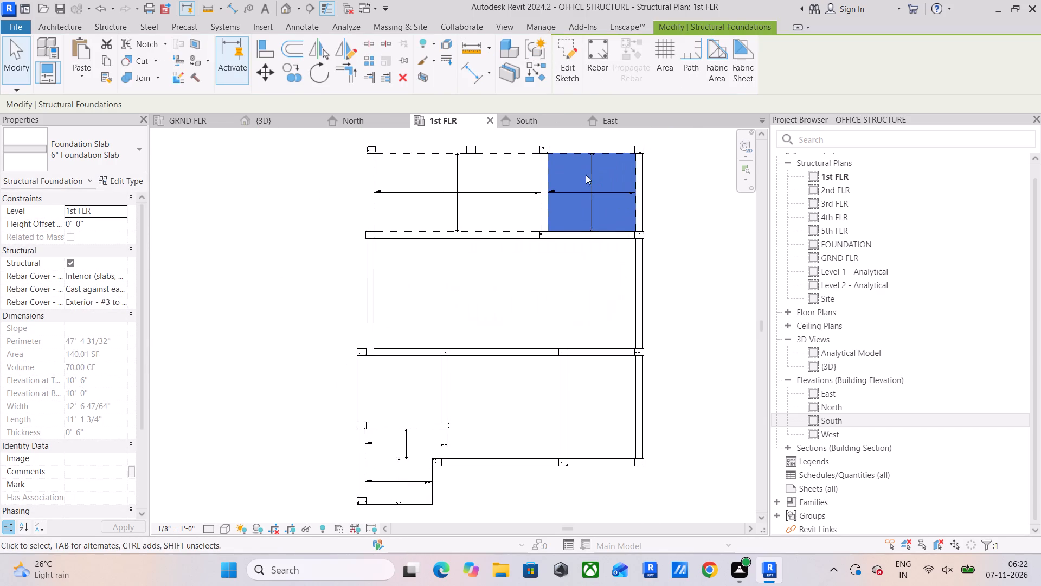
pyautogui.click(544, 68)
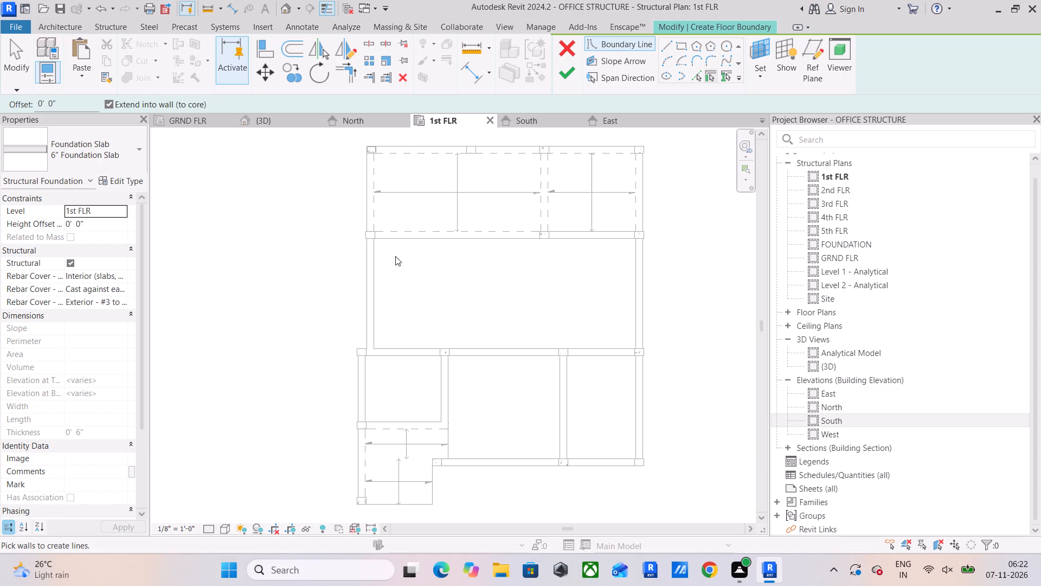
pyautogui.click(679, 44)
pyautogui.scroll(5, 397, 245)
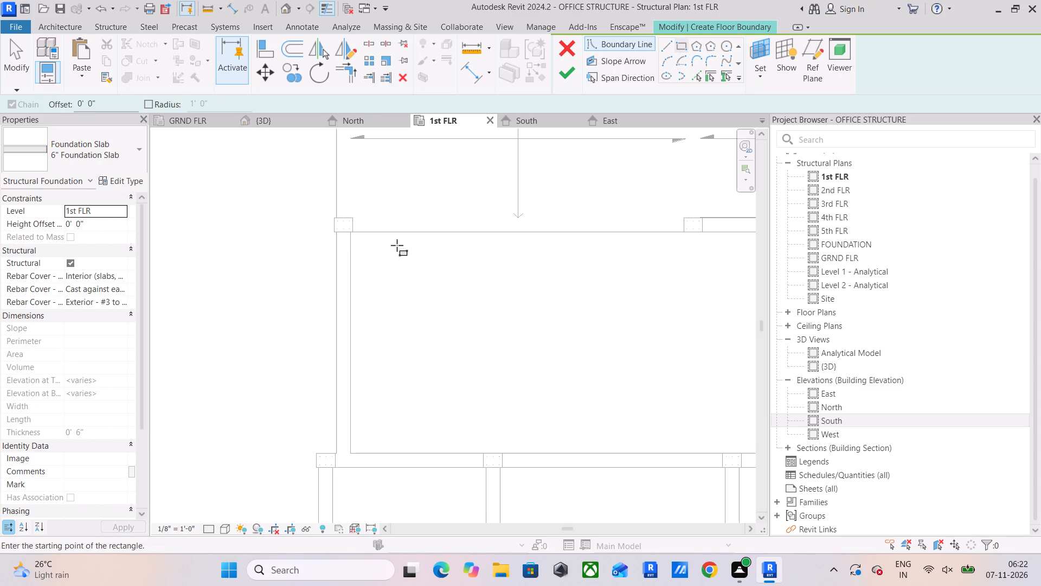
pyautogui.scroll(2, 354, 236)
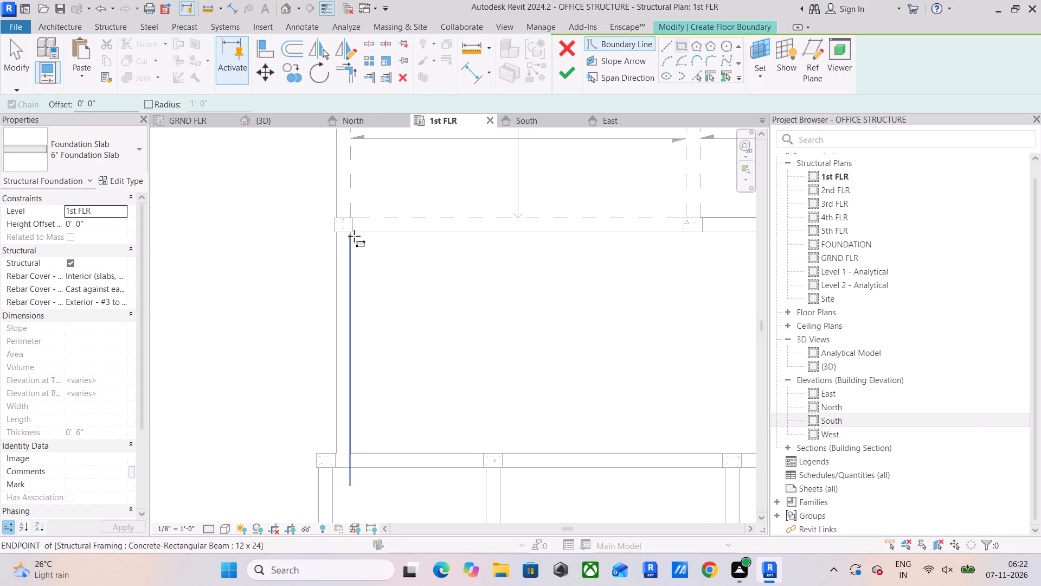
pyautogui.scroll(8, 354, 236)
pyautogui.click(344, 215)
pyautogui.scroll(-7, 472, 346)
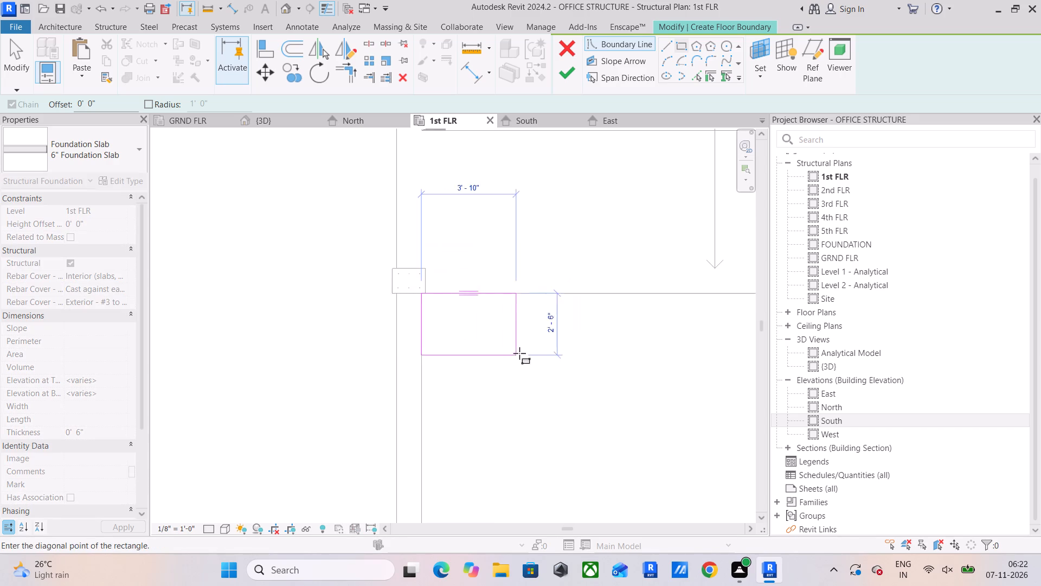
pyautogui.scroll(-4, 519, 353)
pyautogui.moveTo(534, 358); pyautogui.dragTo(340, 194, button='middle')
pyautogui.scroll(-3, 376, 243)
pyautogui.scroll(6, 600, 321)
pyautogui.scroll(2, 684, 322)
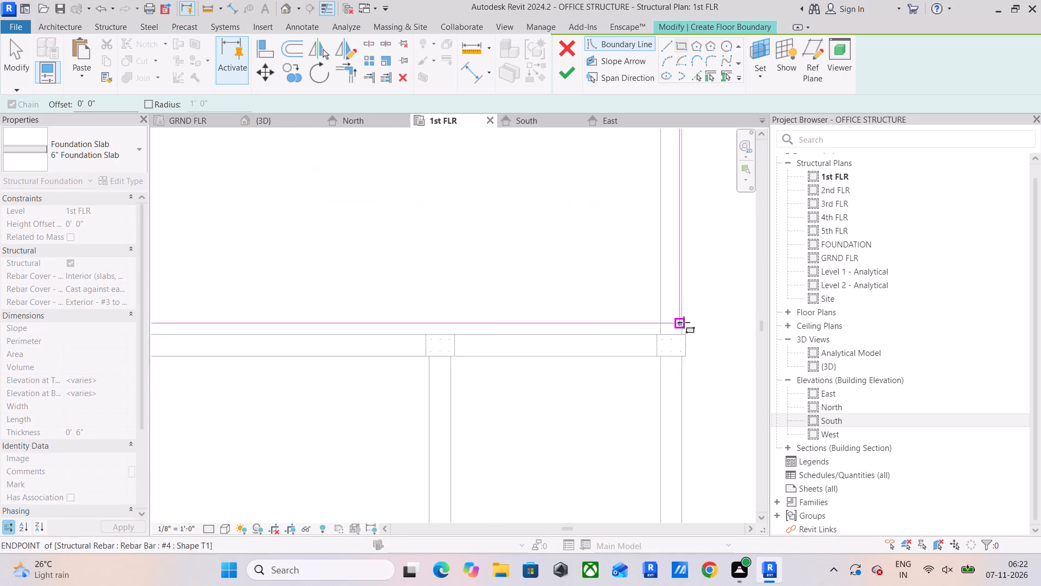
pyautogui.scroll(9, 684, 322)
pyautogui.click(635, 371)
pyautogui.scroll(-2, 520, 265)
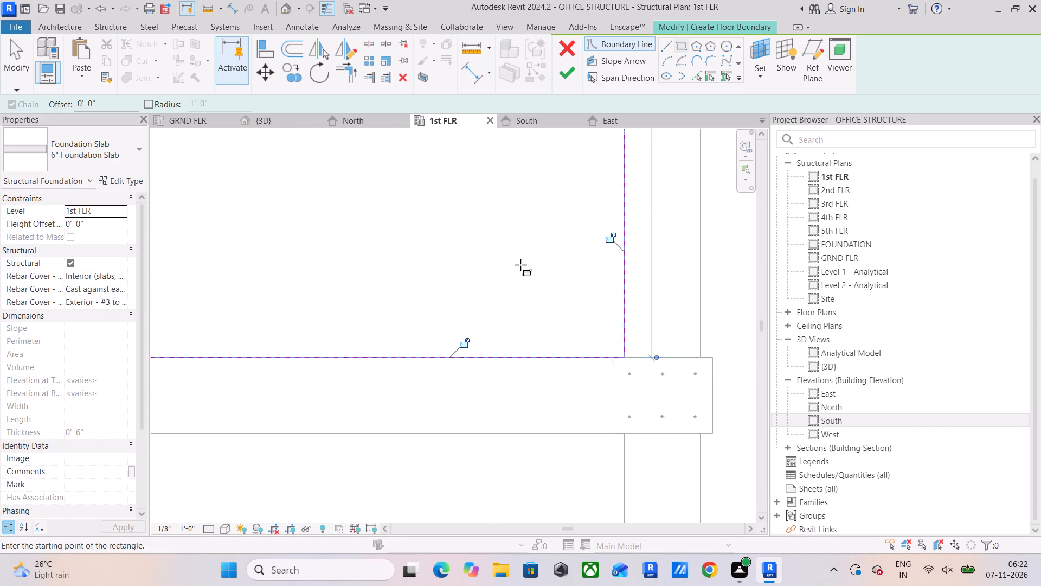
pyautogui.scroll(-14, 520, 265)
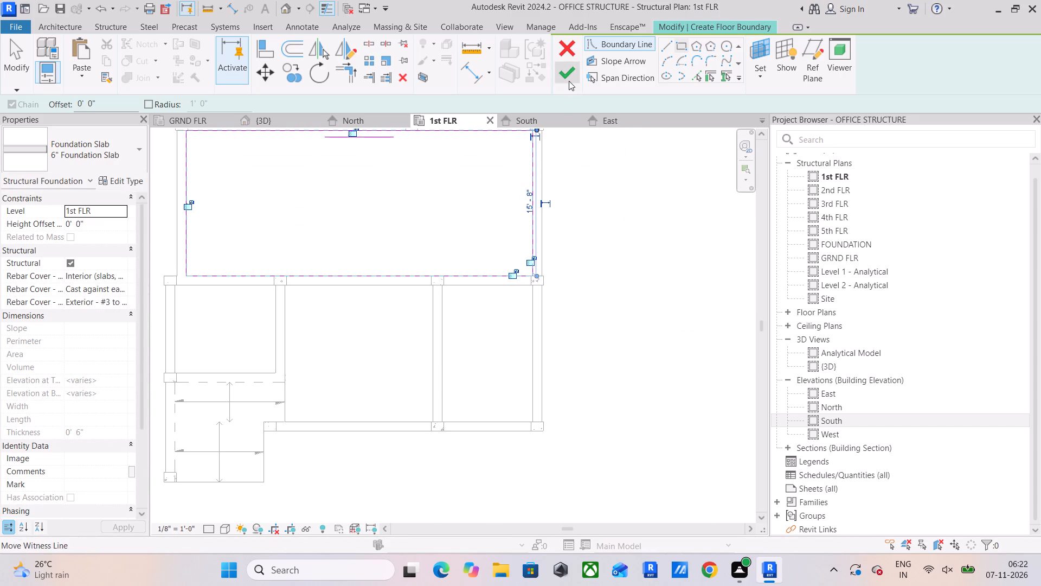
pyautogui.click(569, 81)
# Create a separate 6" Foundation Slab in the lower-right bay with a rectangular boundary about 9'-9" by 14'-8".
pyautogui.click(524, 66)
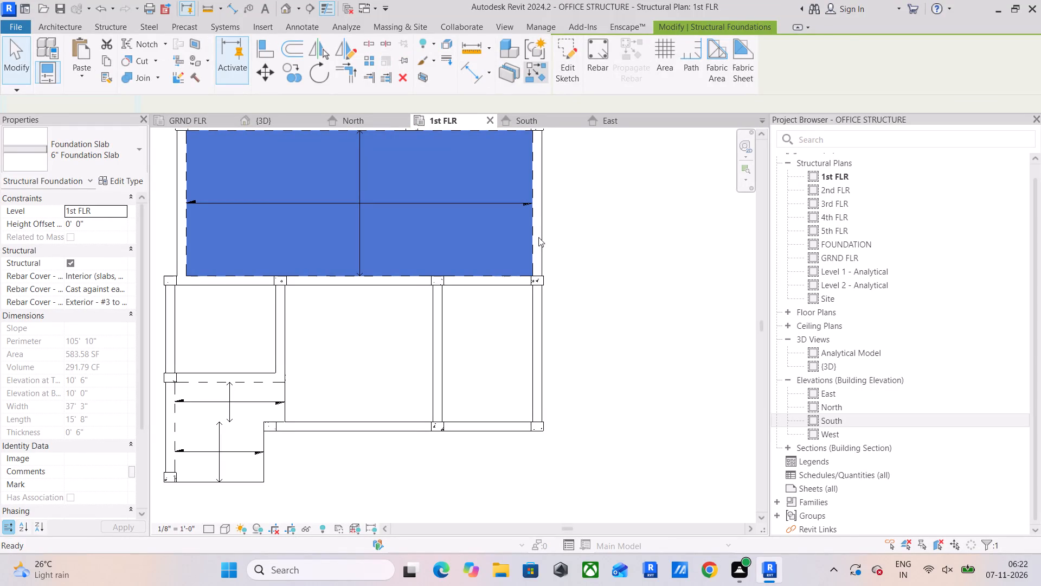
pyautogui.scroll(11, 449, 279)
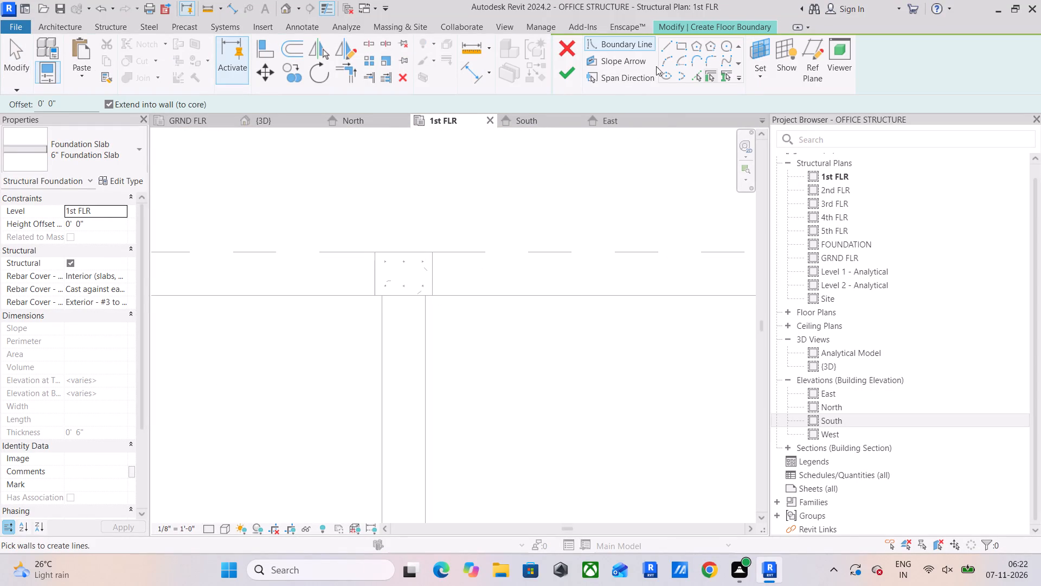
pyautogui.click(684, 40)
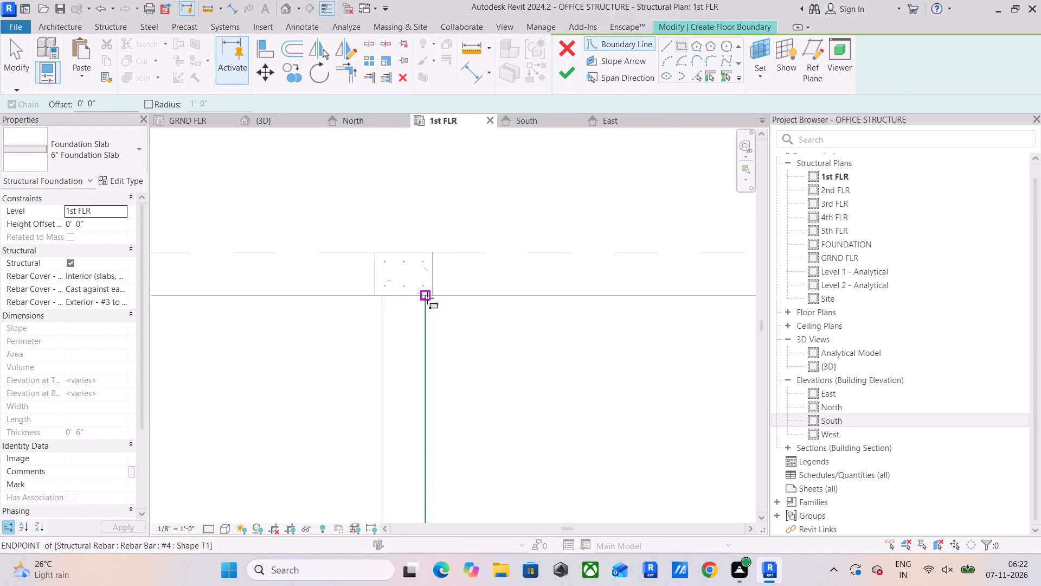
pyautogui.click(427, 297)
pyautogui.scroll(-9, 439, 358)
pyautogui.moveTo(464, 370); pyautogui.dragTo(441, 203, button='middle')
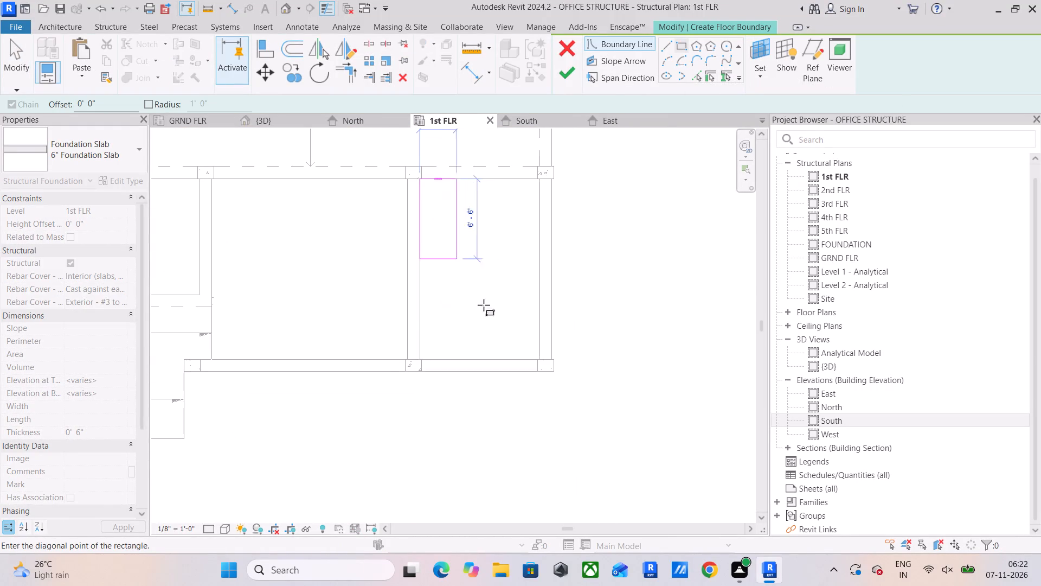
pyautogui.scroll(11, 543, 357)
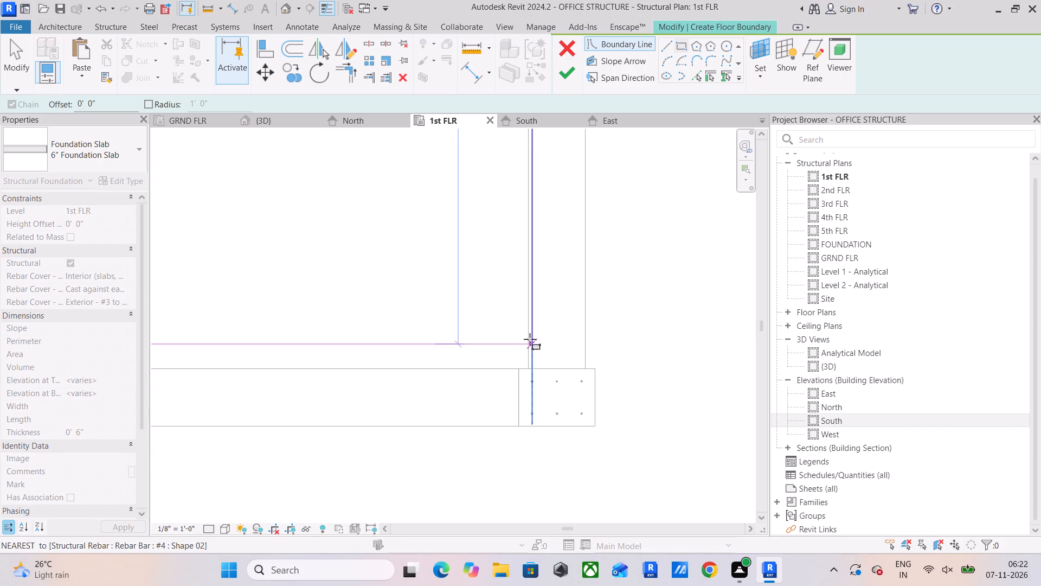
pyautogui.click(528, 366)
pyautogui.scroll(-5, 525, 254)
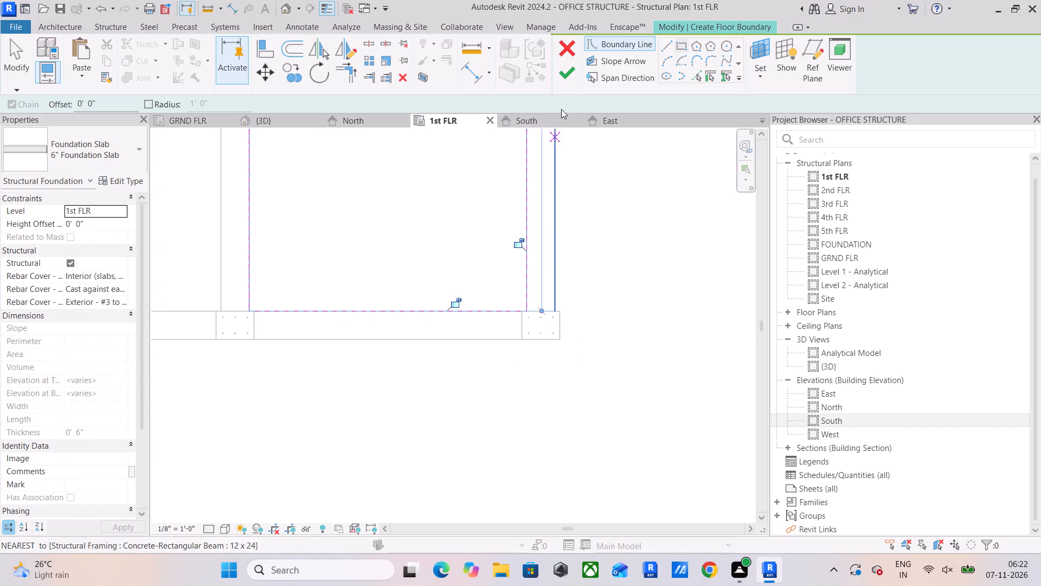
pyautogui.click(567, 75)
# Create a separate 6" Foundation Slab in the lower-middle bay with a rectangular boundary about 15'-11" by 14'-8".
pyautogui.scroll(-9, 377, 191)
pyautogui.moveTo(380, 190); pyautogui.dragTo(435, 304, button='middle')
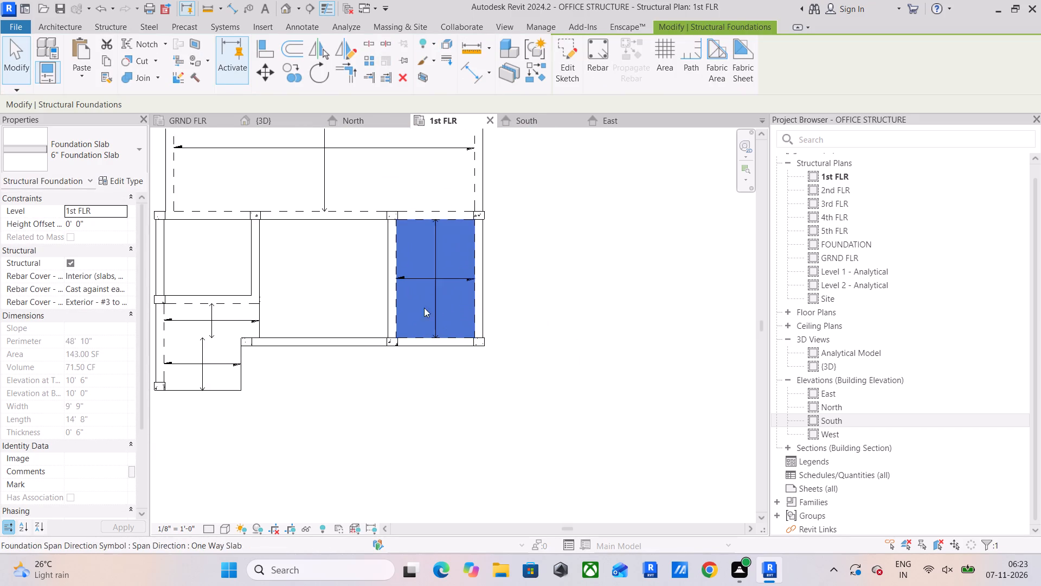
pyautogui.click(538, 68)
pyautogui.scroll(4, 316, 245)
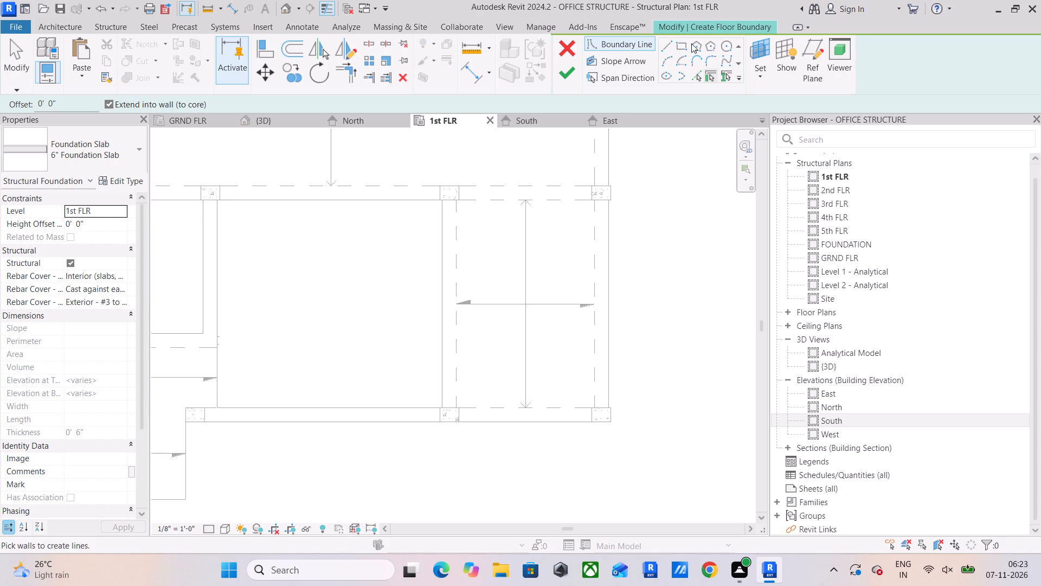
pyautogui.click(684, 46)
pyautogui.scroll(4, 287, 218)
pyautogui.moveTo(177, 205); pyautogui.dragTo(246, 236, button='middle')
pyautogui.scroll(2, 229, 219)
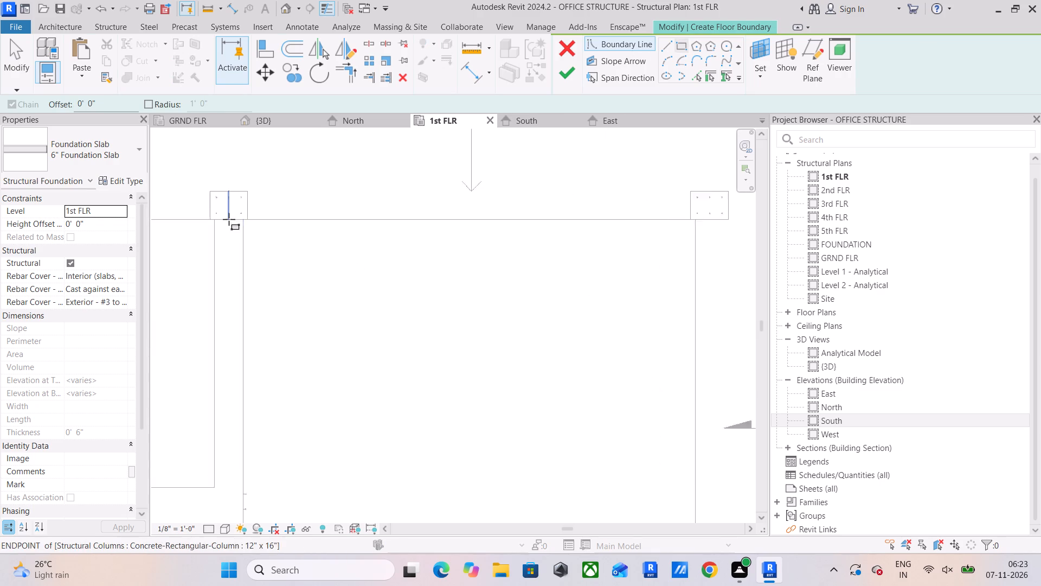
pyautogui.scroll(2, 229, 219)
pyautogui.click(252, 219)
pyautogui.scroll(-10, 332, 326)
pyautogui.moveTo(345, 326); pyautogui.dragTo(348, 228, button='middle')
pyautogui.scroll(5, 446, 310)
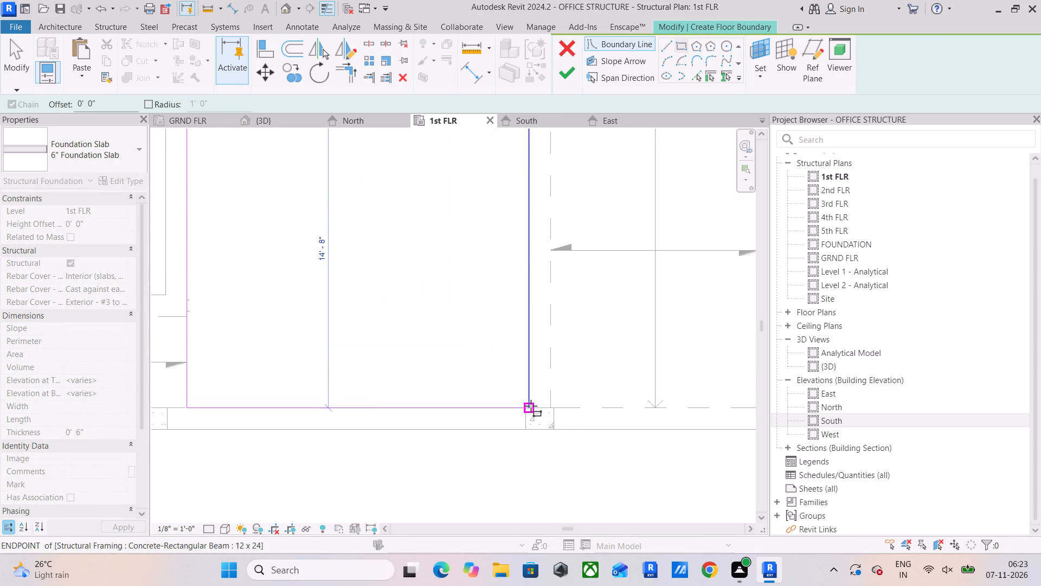
pyautogui.click(531, 406)
pyautogui.scroll(-10, 410, 303)
pyautogui.click(568, 63)
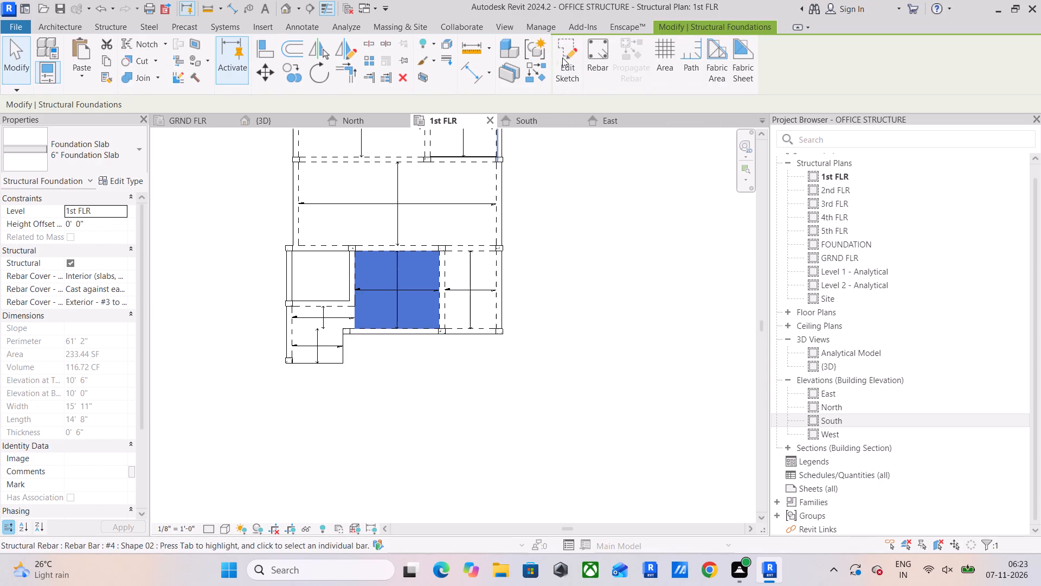
# Create a separate 6" Foundation Slab in the lower-left bay above the stair area, with a rectangular boundary about 10'-10" by 9'-5".
pyautogui.click(533, 74)
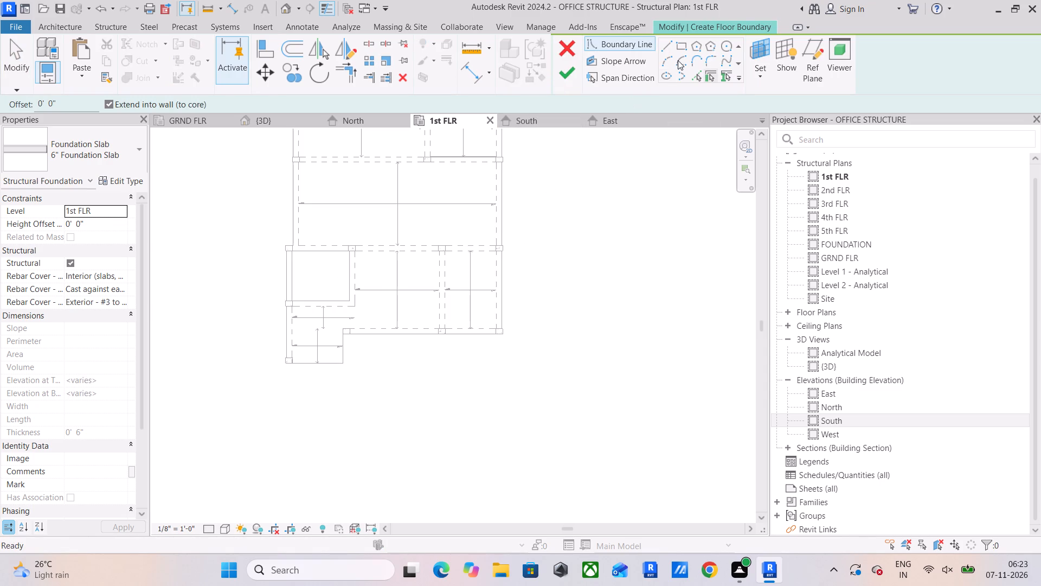
pyautogui.click(686, 46)
pyautogui.scroll(7, 345, 316)
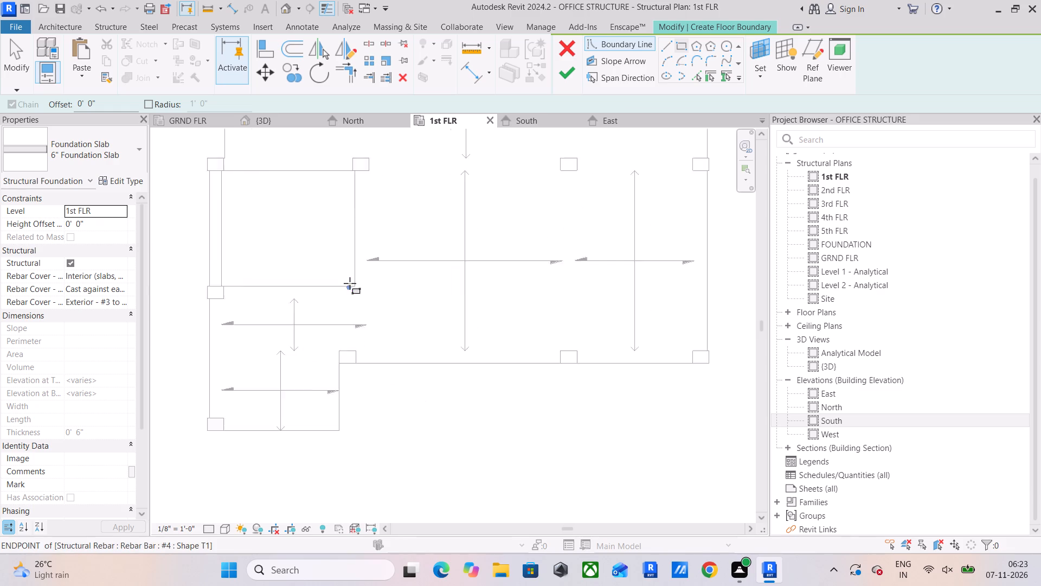
pyautogui.scroll(2, 350, 283)
pyautogui.click(356, 286)
pyautogui.scroll(-4, 281, 237)
pyautogui.scroll(1, 281, 237)
pyautogui.moveTo(281, 237); pyautogui.dragTo(349, 315, button='middle')
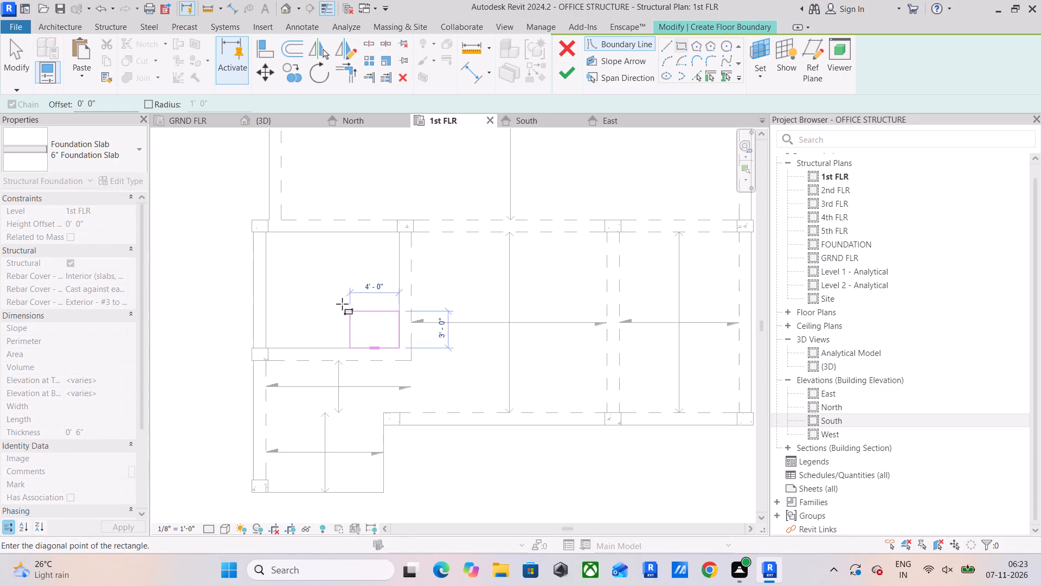
pyautogui.scroll(8, 264, 233)
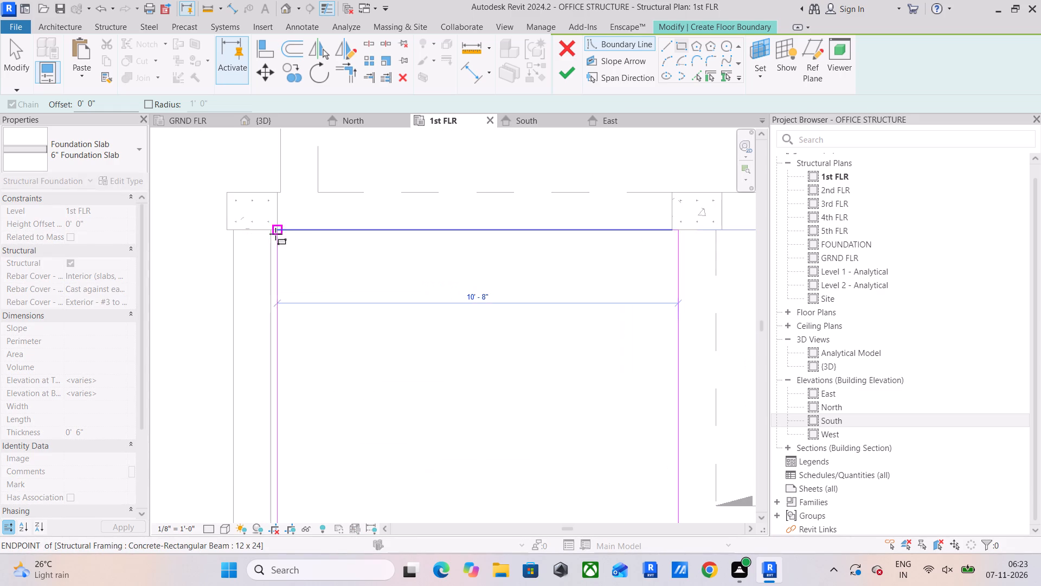
pyautogui.click(273, 229)
pyautogui.scroll(-9, 394, 311)
pyautogui.moveTo(422, 313); pyautogui.dragTo(446, 278, button='middle')
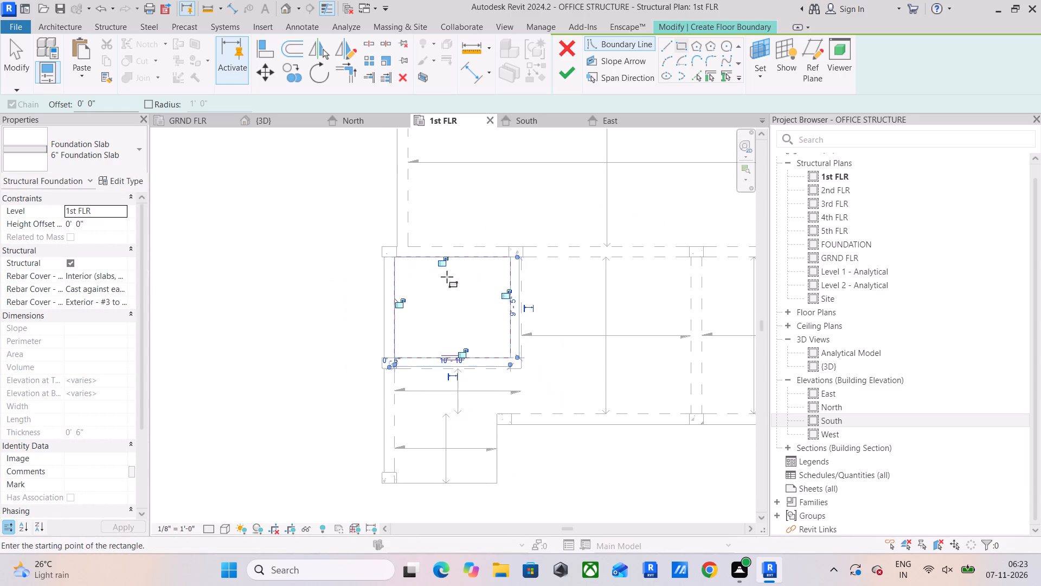
pyautogui.click(561, 73)
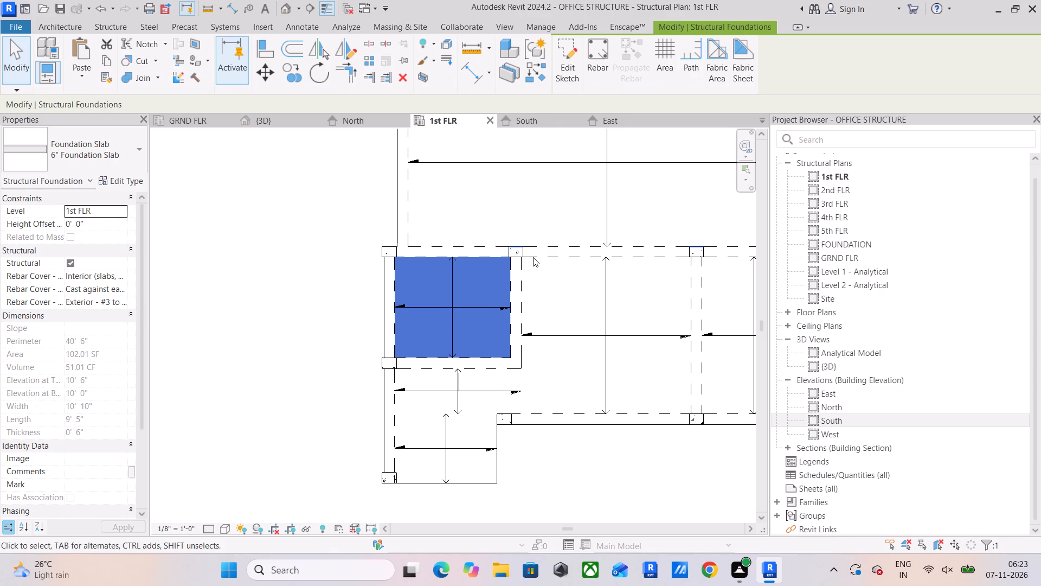
pyautogui.press('Escape')
pyautogui.press('Escape')
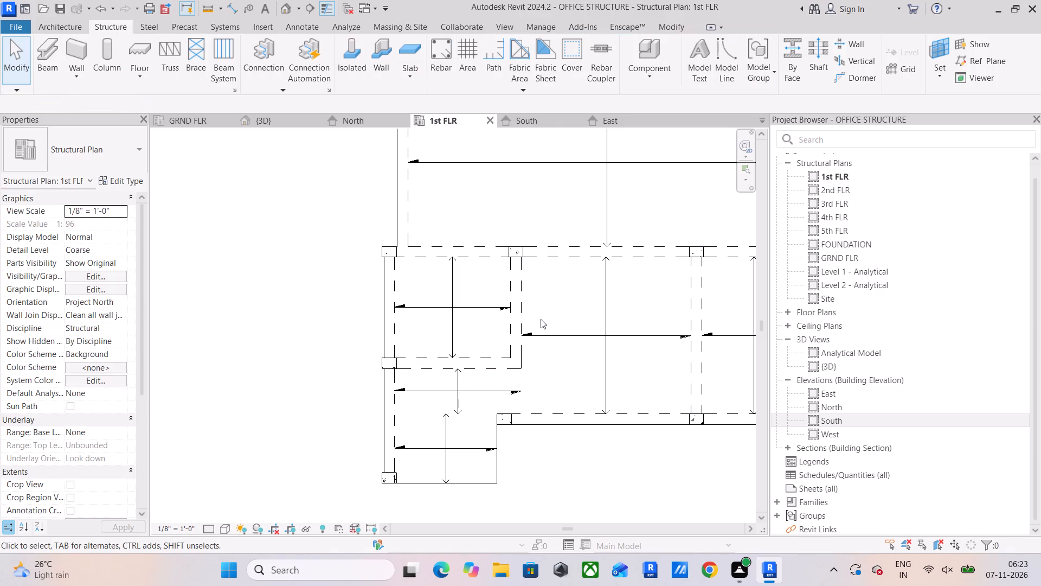
pyautogui.press('Escape')
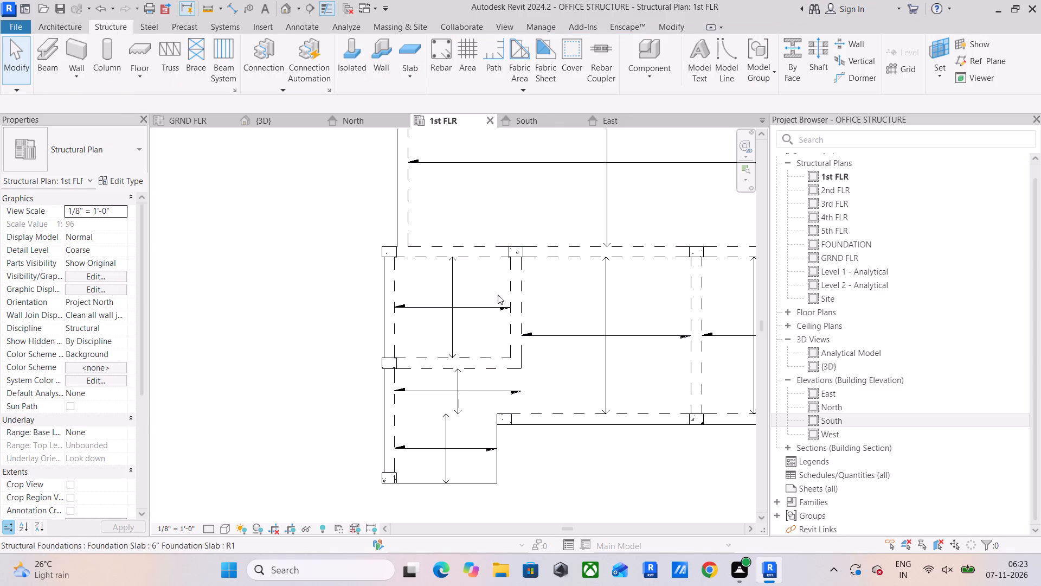
# In the 3D view, assign the SLAB COVER <0' - 1"> rebar cover to the 10'-10" by 9'-5" lower-left bay slab on 1st FLR.
pyautogui.click(257, 116)
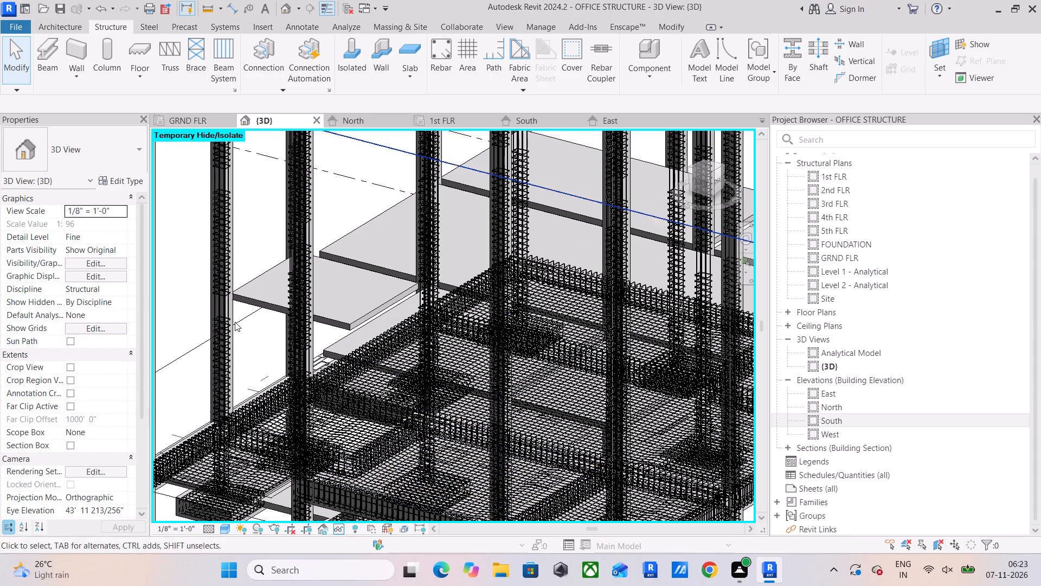
pyautogui.click(252, 304)
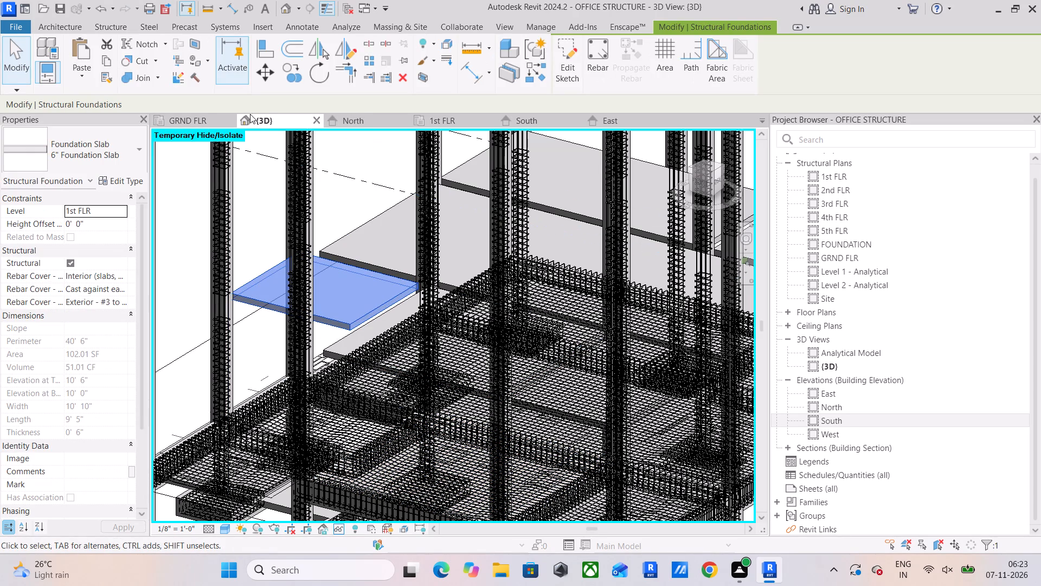
pyautogui.click(131, 28)
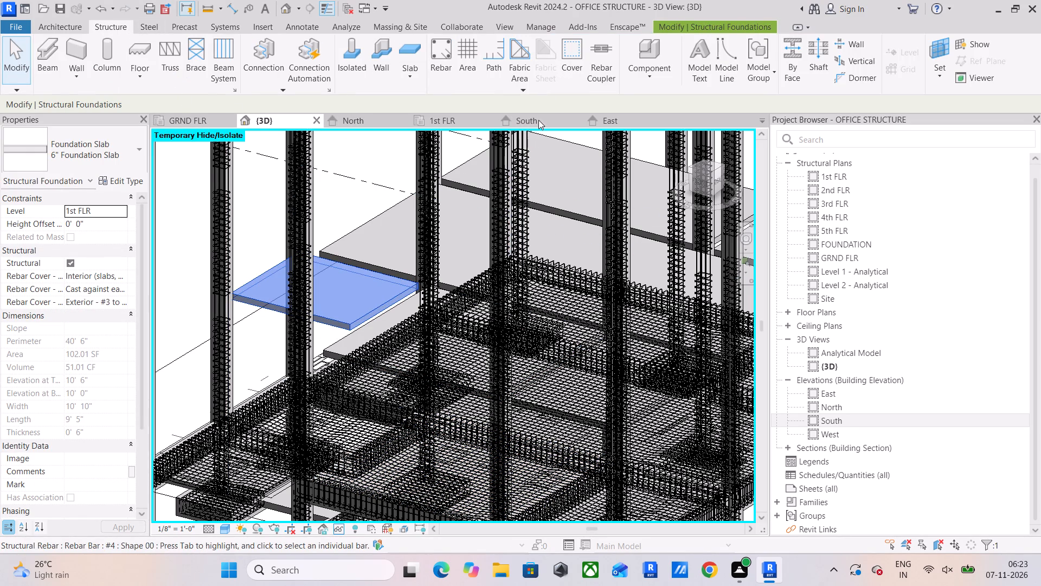
pyautogui.click(569, 72)
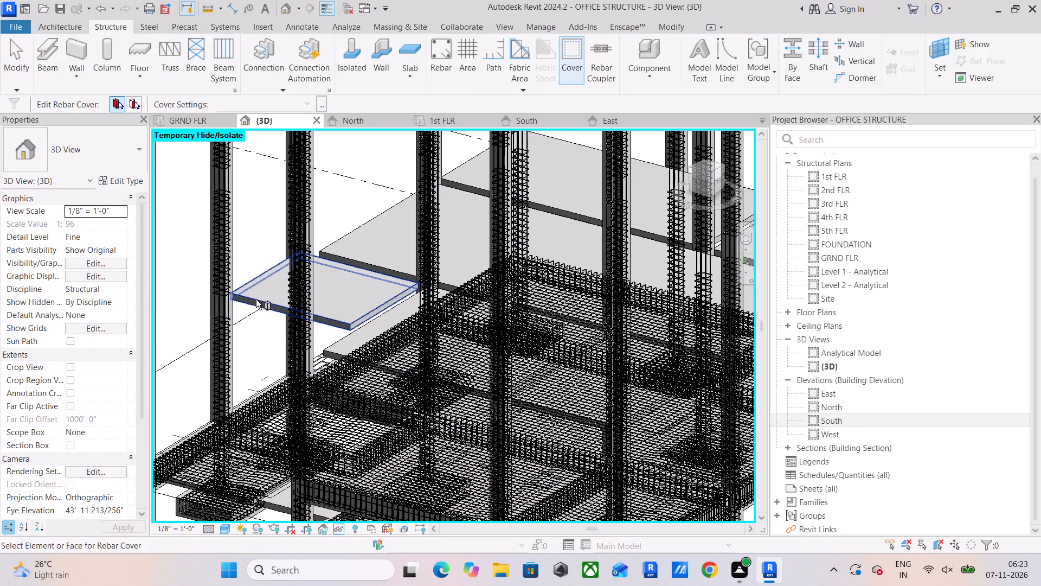
pyautogui.click(251, 304)
pyautogui.click(290, 104)
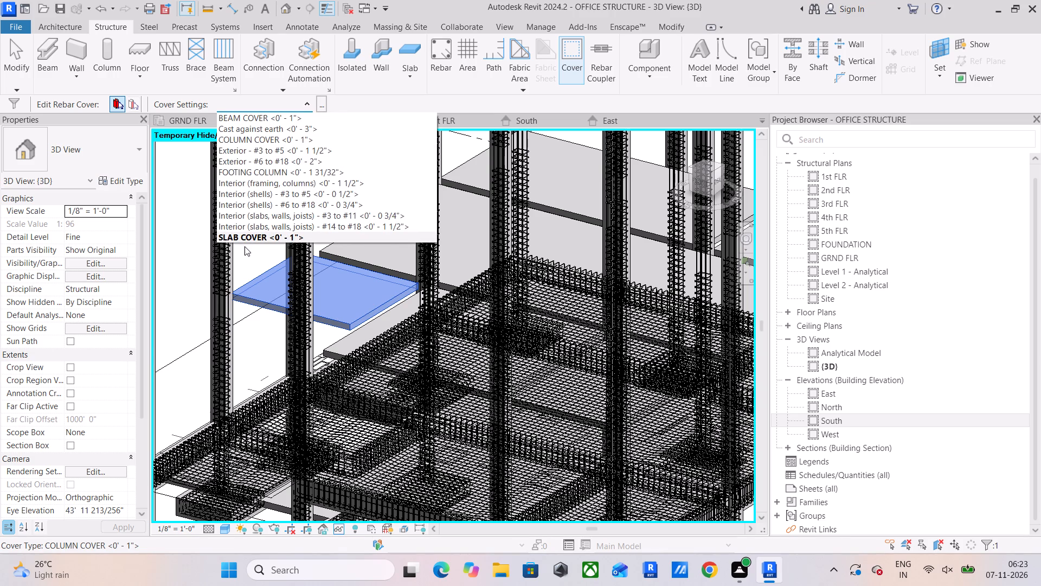
pyautogui.click(246, 240)
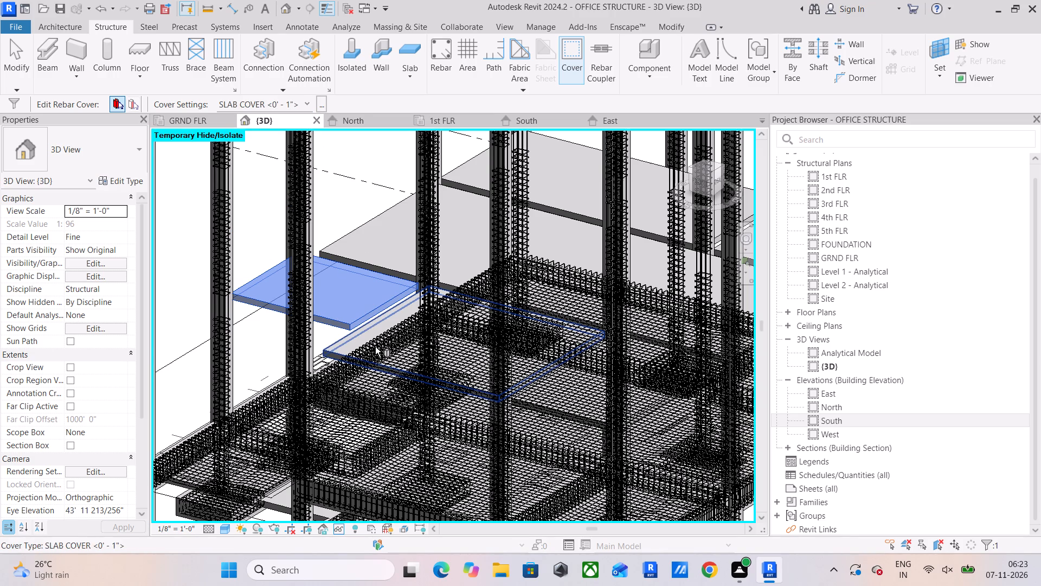
# Assign the SLAB COVER <0' - 1"> rebar cover to the slab adjoining the small lower-left bay and the two long slabs beyond it.
pyautogui.click(337, 352)
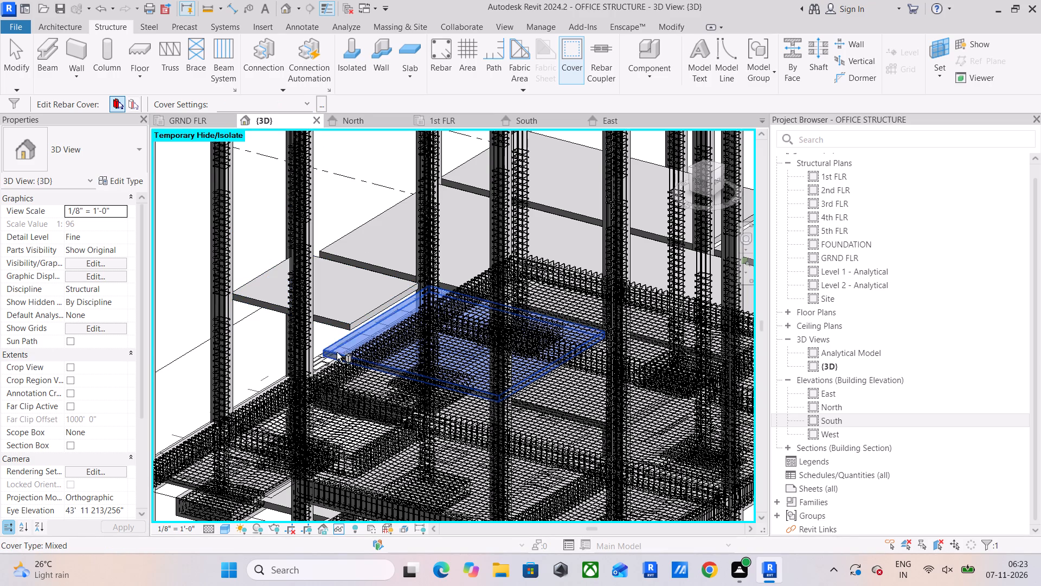
pyautogui.click(300, 105)
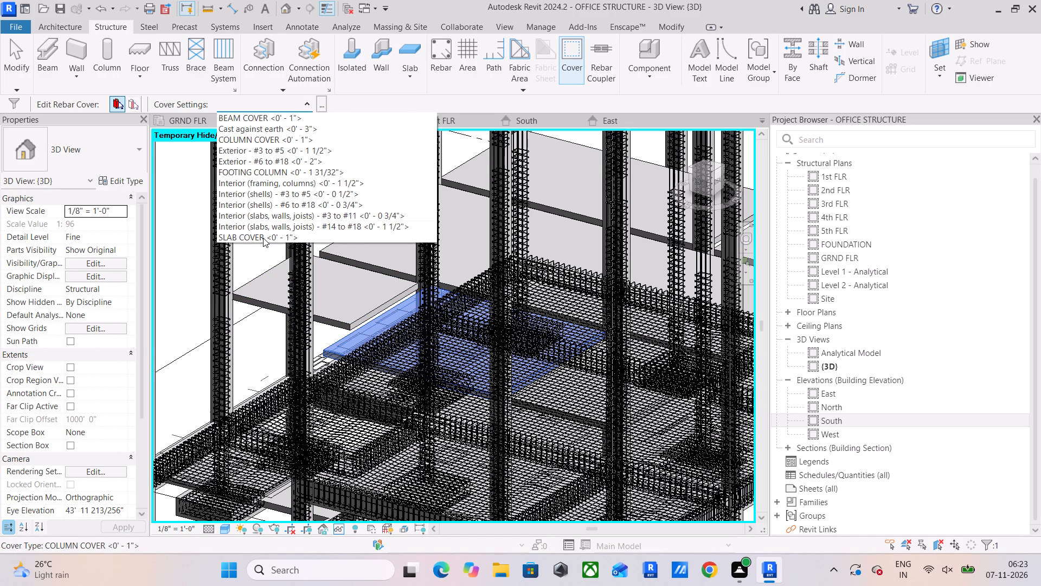
pyautogui.click(264, 235)
pyautogui.click(351, 258)
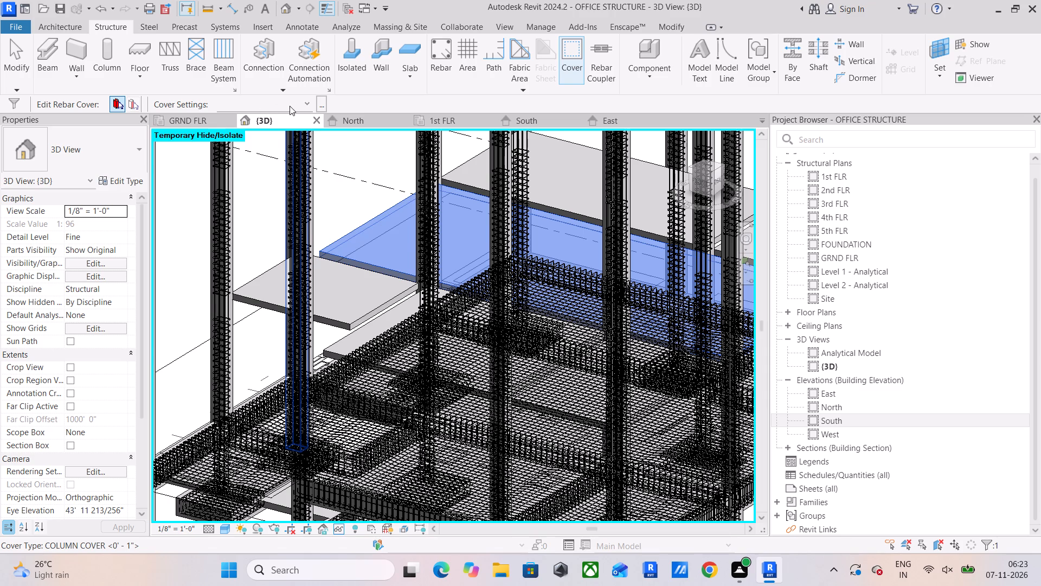
pyautogui.click(294, 104)
pyautogui.click(237, 238)
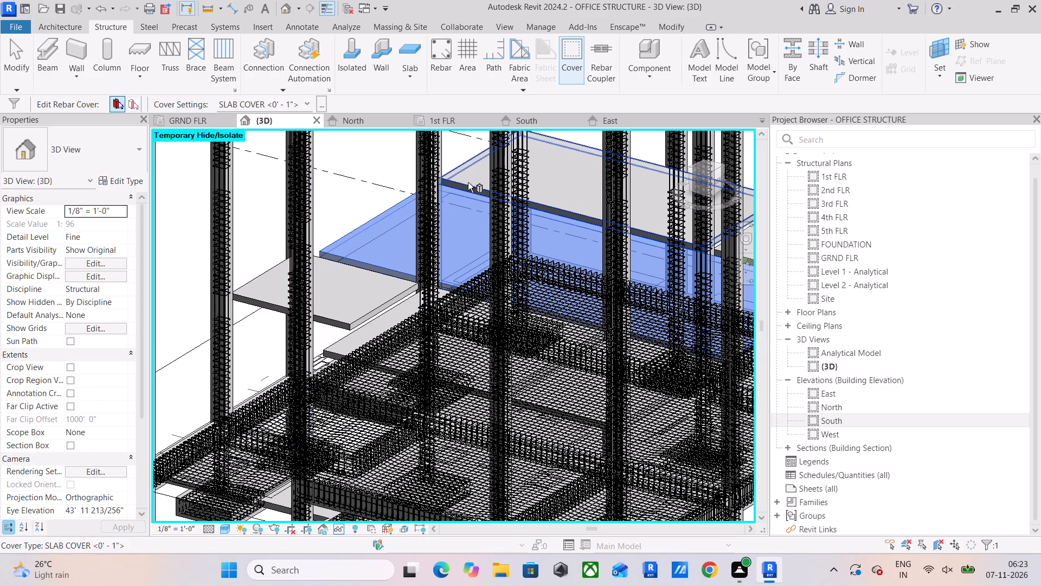
pyautogui.click(468, 182)
pyautogui.click(307, 108)
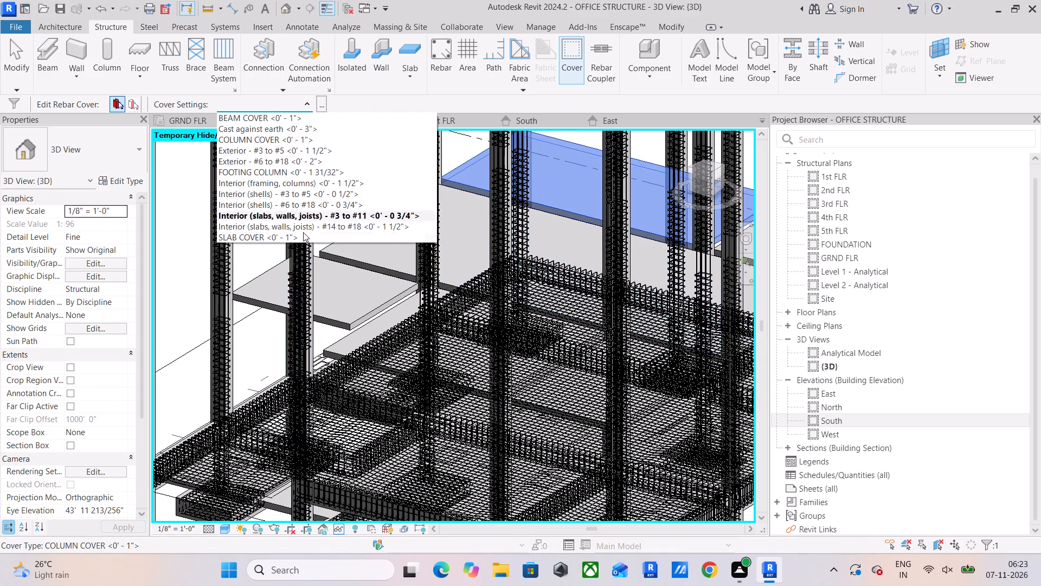
pyautogui.click(295, 237)
# Assign the SLAB COVER <0' - 1"> rebar cover to the front-middle slab and the far-corner slab at the building's other end.
pyautogui.moveTo(394, 248); pyautogui.dragTo(188, 213, button='middle')
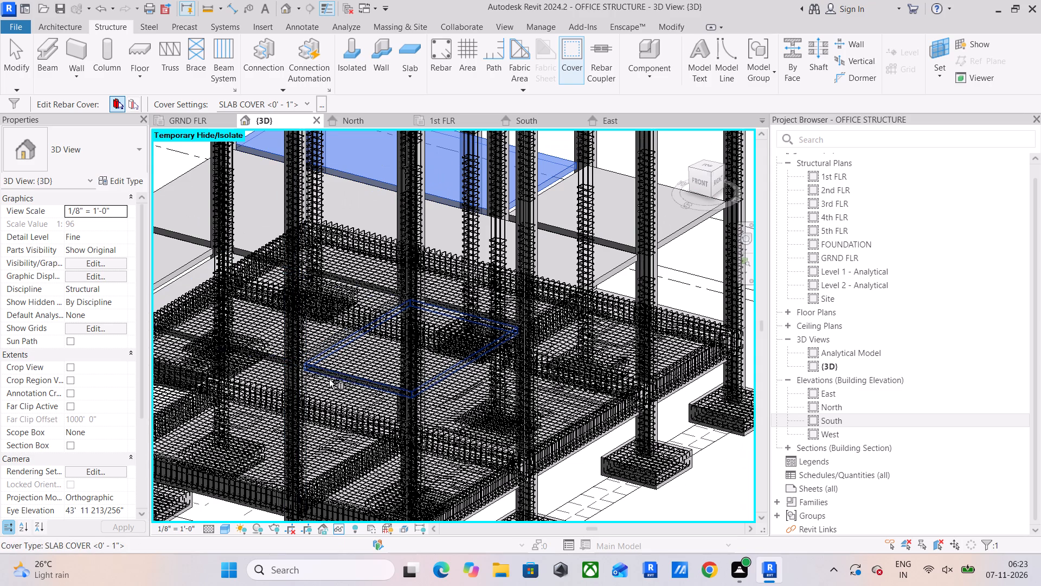
pyautogui.click(337, 377)
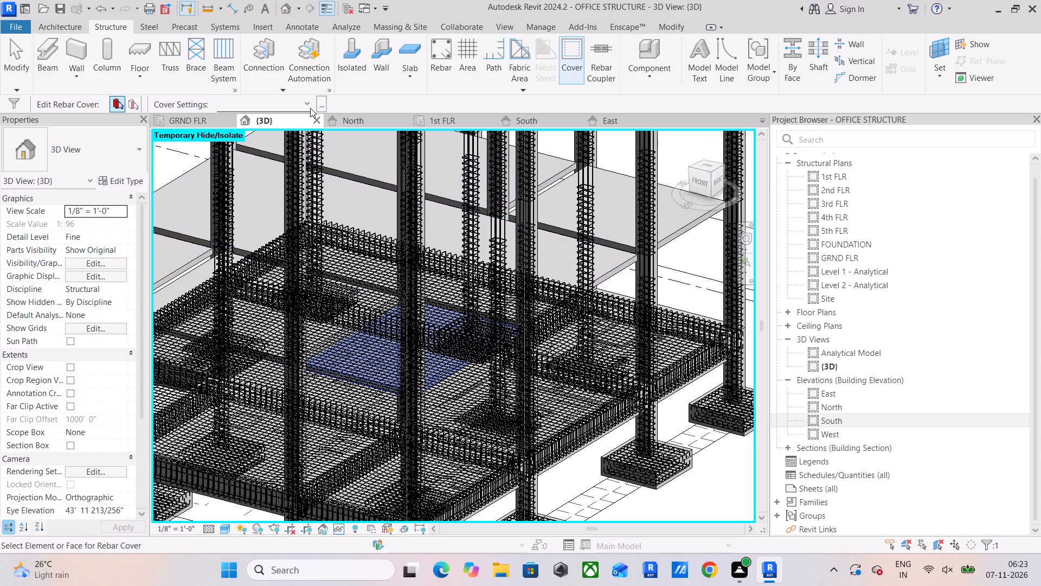
pyautogui.click(311, 102)
pyautogui.click(274, 240)
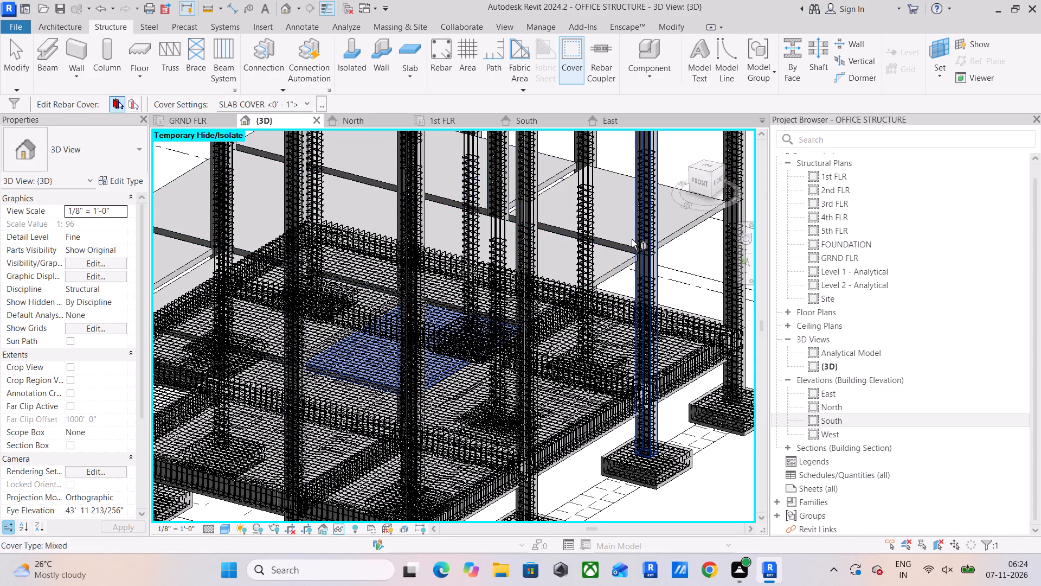
pyautogui.click(616, 239)
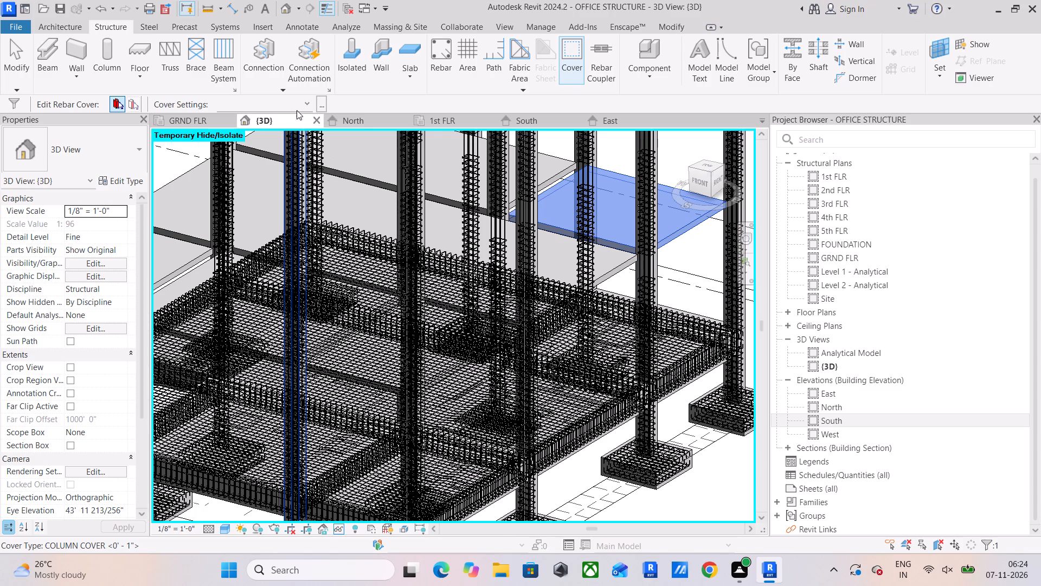
pyautogui.click(298, 104)
pyautogui.click(249, 232)
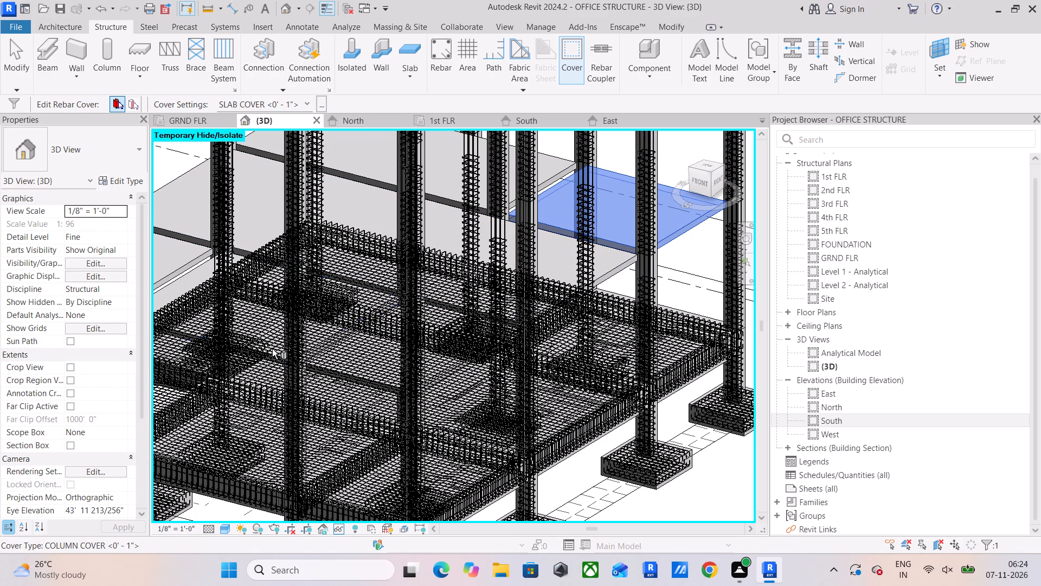
# Check the rebar cover setting of each 1st FLR slab in the 3D view, and leave the Cover command.
pyautogui.click(256, 355)
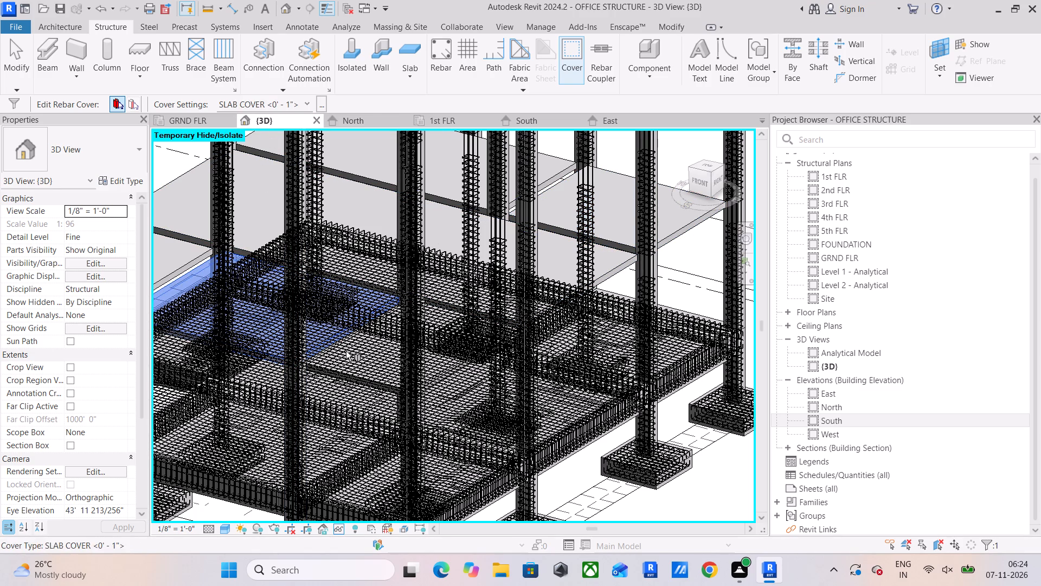
pyautogui.click(344, 370)
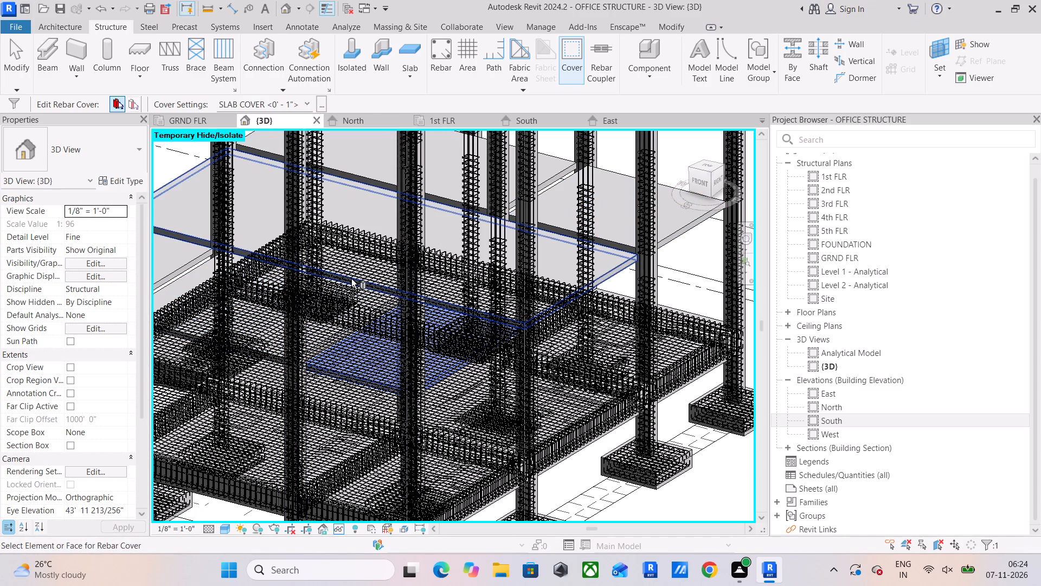
pyautogui.click(351, 279)
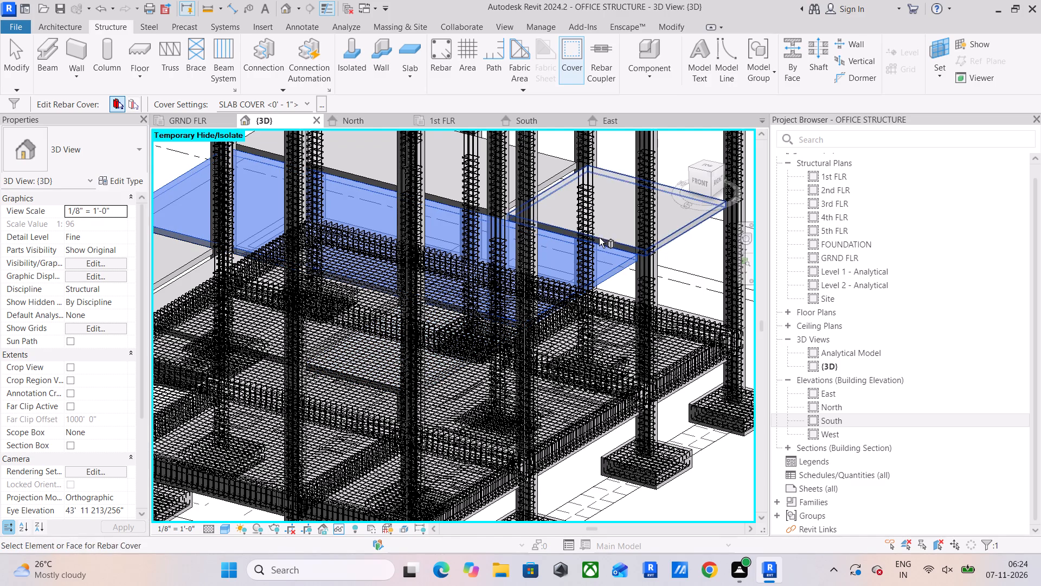
pyautogui.click(600, 238)
pyautogui.click(602, 233)
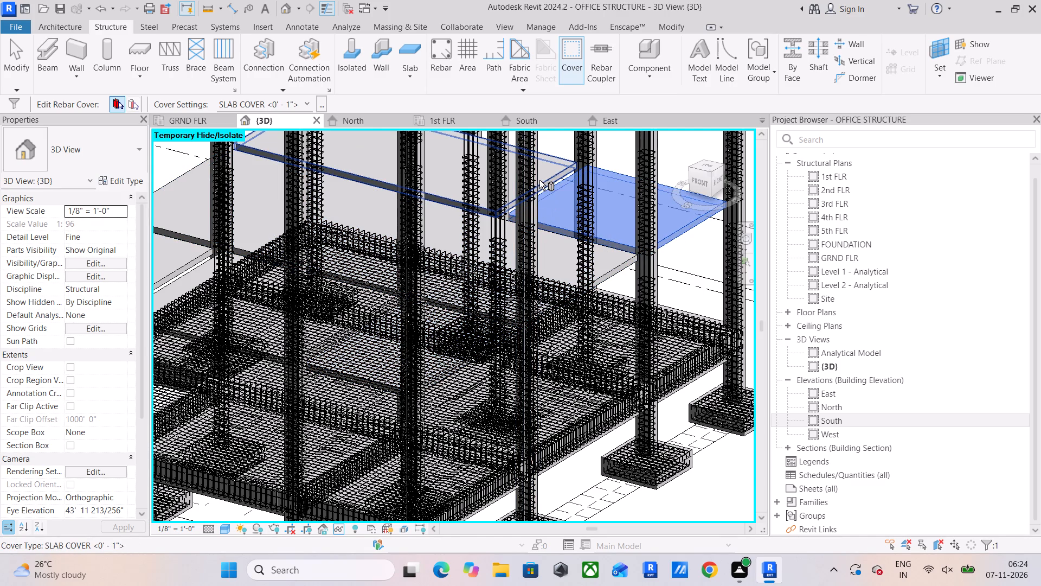
pyautogui.click(539, 180)
pyautogui.moveTo(434, 232); pyautogui.dragTo(569, 286, button='middle')
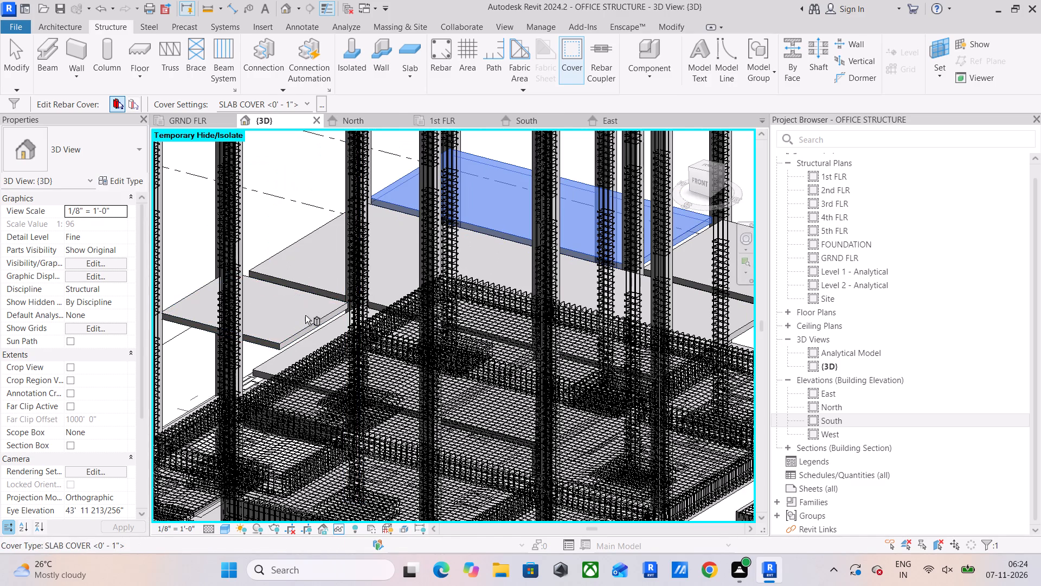
pyautogui.click(305, 315)
pyautogui.click(305, 322)
pyautogui.press('Escape')
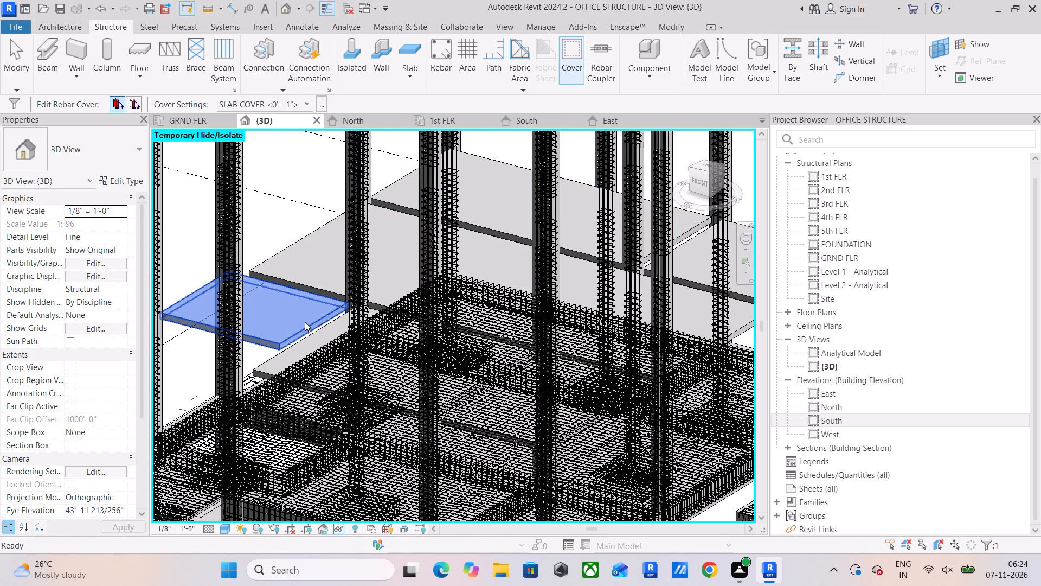
pyautogui.press('Escape')
pyautogui.press('Escape')
pyautogui.press('Escape')
pyautogui.press('Escape')
pyautogui.press('Escape')
# Reset the temporary hide/isolate in the 3D view to bring back the hidden elements.
pyautogui.write('hr')
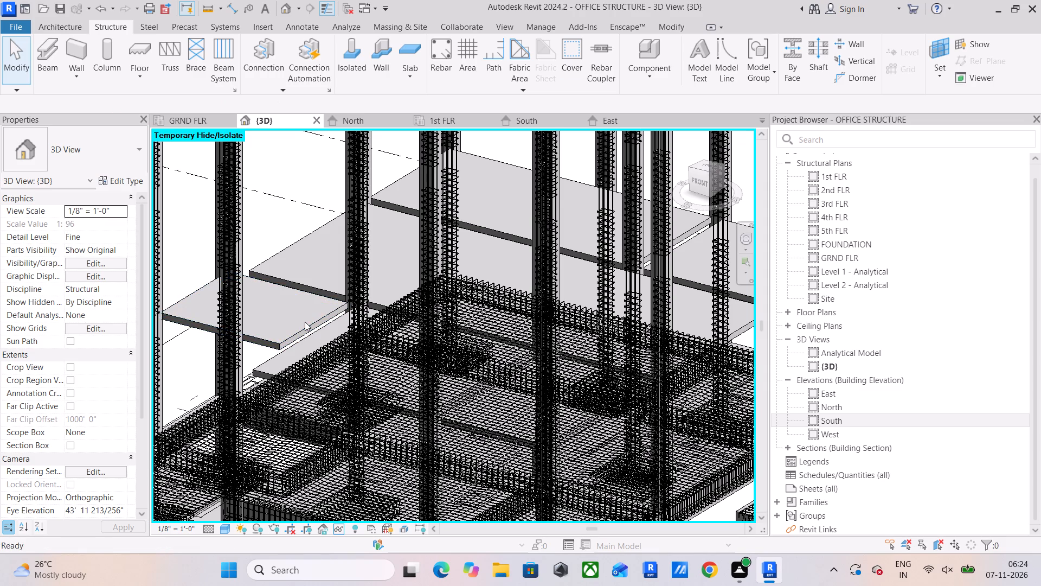
pyautogui.scroll(-2, 242, 387)
pyautogui.moveTo(266, 388); pyautogui.dragTo(374, 379, button='middle')
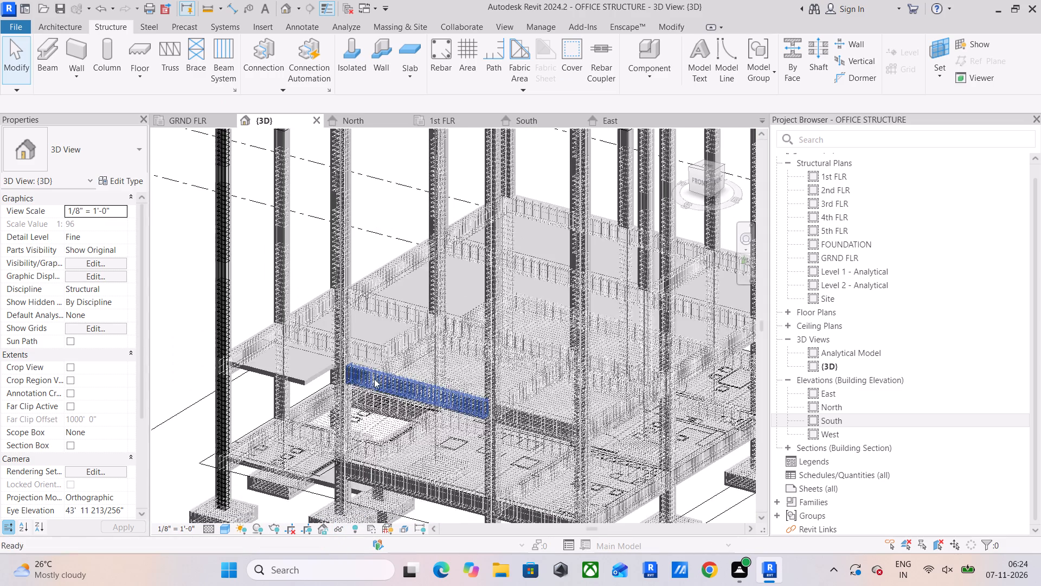
pyautogui.scroll(-1, 336, 380)
pyautogui.keyDown('shift'); pyautogui.moveTo(341, 382); pyautogui.dragTo(519, 348, button='middle'); pyautogui.keyUp('shift')
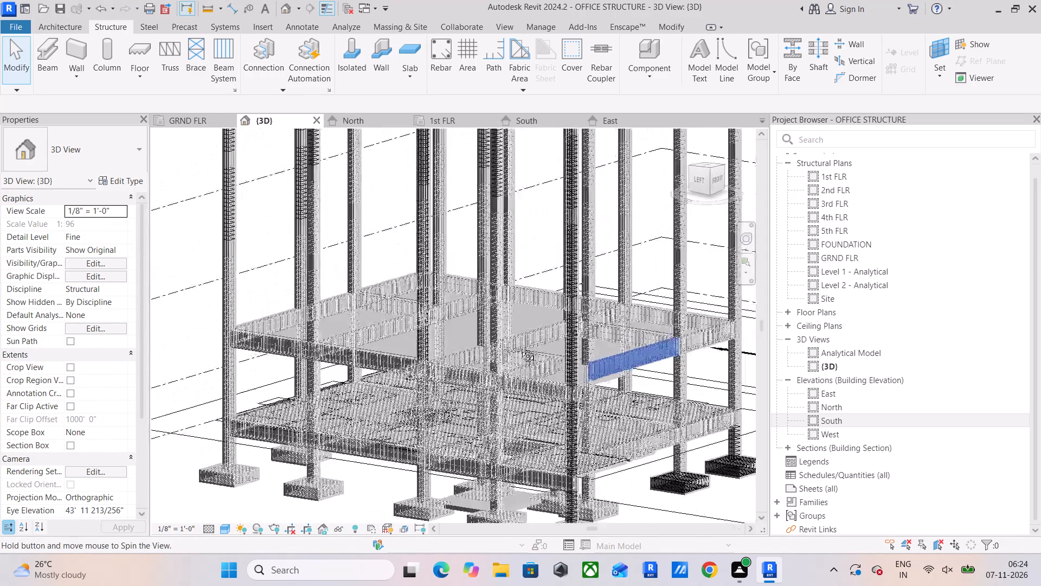
pyautogui.keyDown('shift'); pyautogui.moveTo(519, 348); pyautogui.dragTo(476, 365, button='middle'); pyautogui.keyUp('shift')
# In the GRND FLR plan, copy the two #4 rebar sets of the lower ACCOUNT room bay and paste them aligned to level 1st FLR.
pyautogui.click(193, 121)
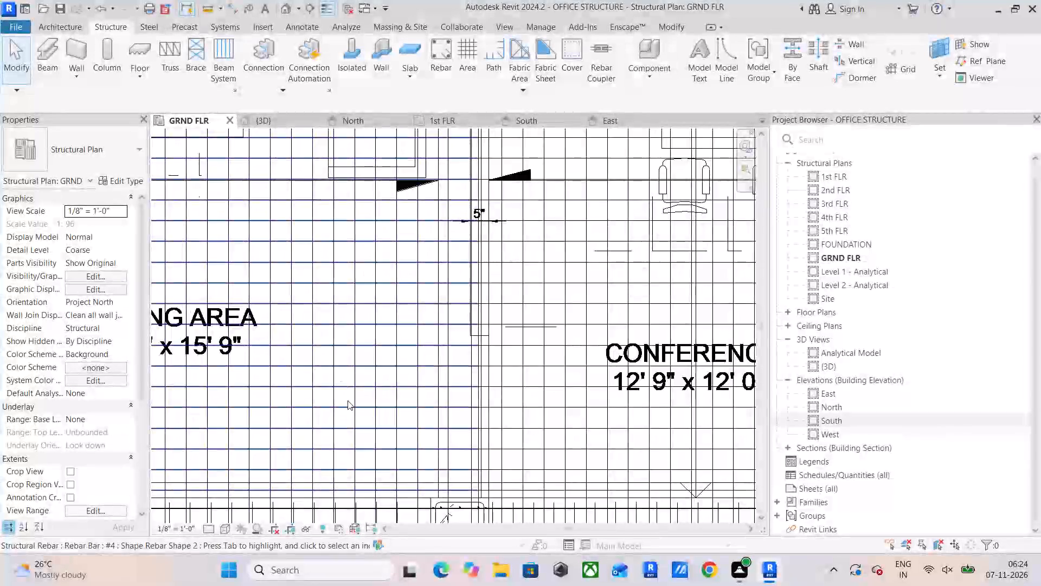
pyautogui.scroll(-8, 351, 391)
pyautogui.moveTo(354, 387); pyautogui.dragTo(472, 339, button='middle')
pyautogui.moveTo(260, 384); pyautogui.dragTo(370, 307, button='middle')
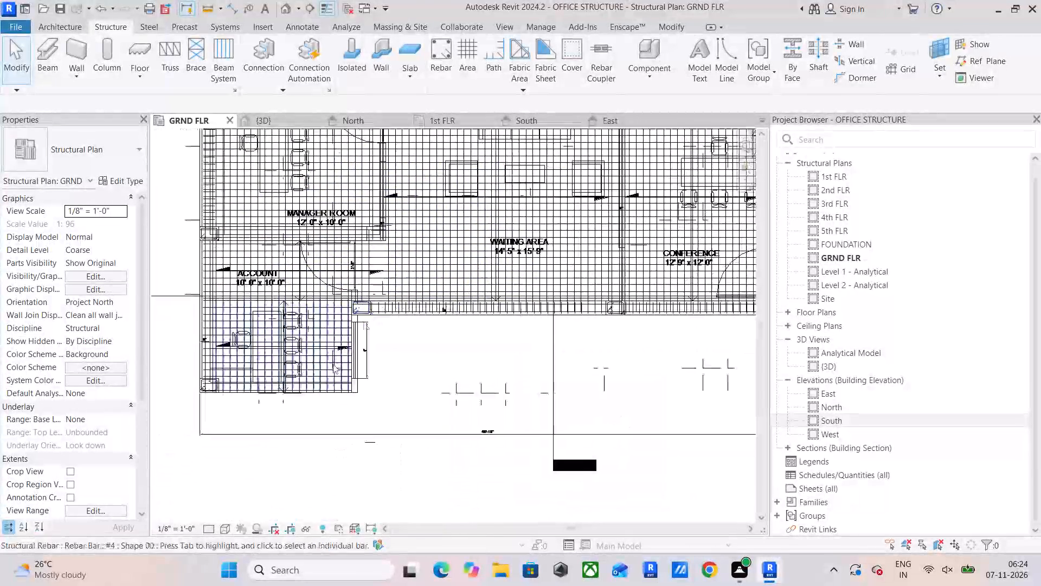
pyautogui.scroll(15, 319, 371)
pyautogui.moveTo(363, 335); pyautogui.dragTo(303, 392)
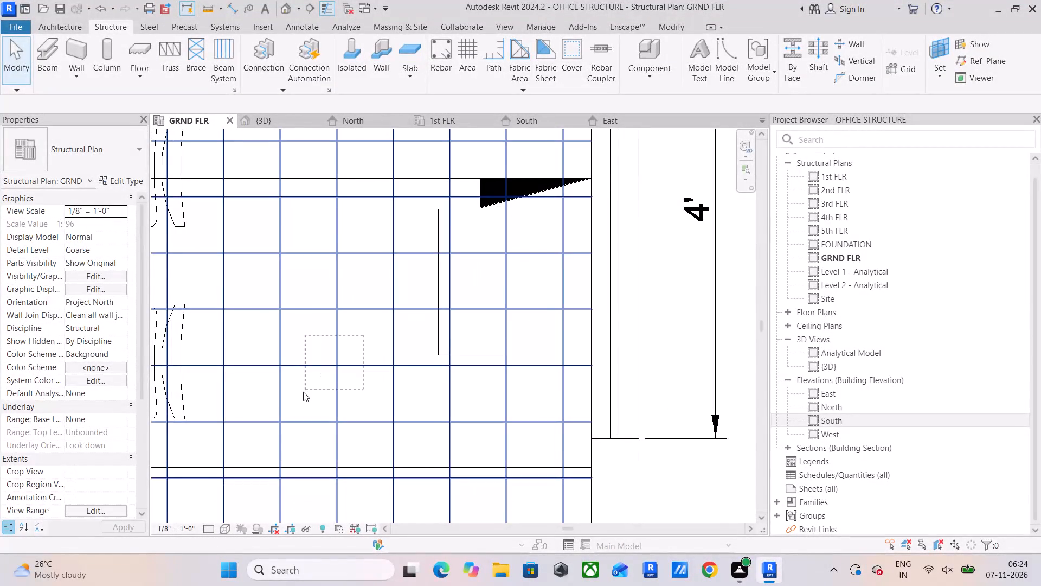
pyautogui.moveTo(303, 392); pyautogui.dragTo(303, 392)
pyautogui.scroll(-9, 305, 393)
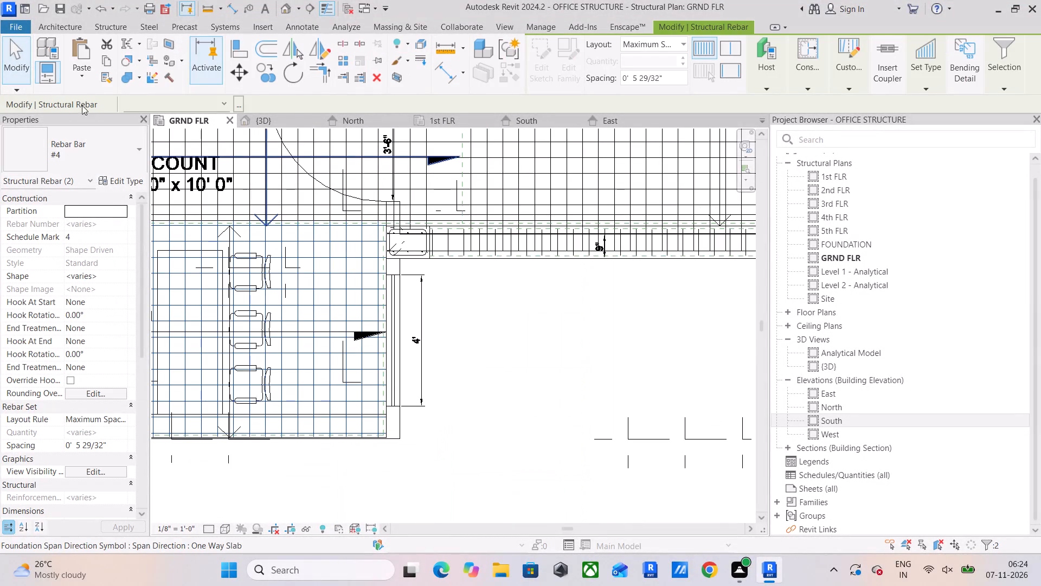
pyautogui.click(106, 60)
pyautogui.click(91, 75)
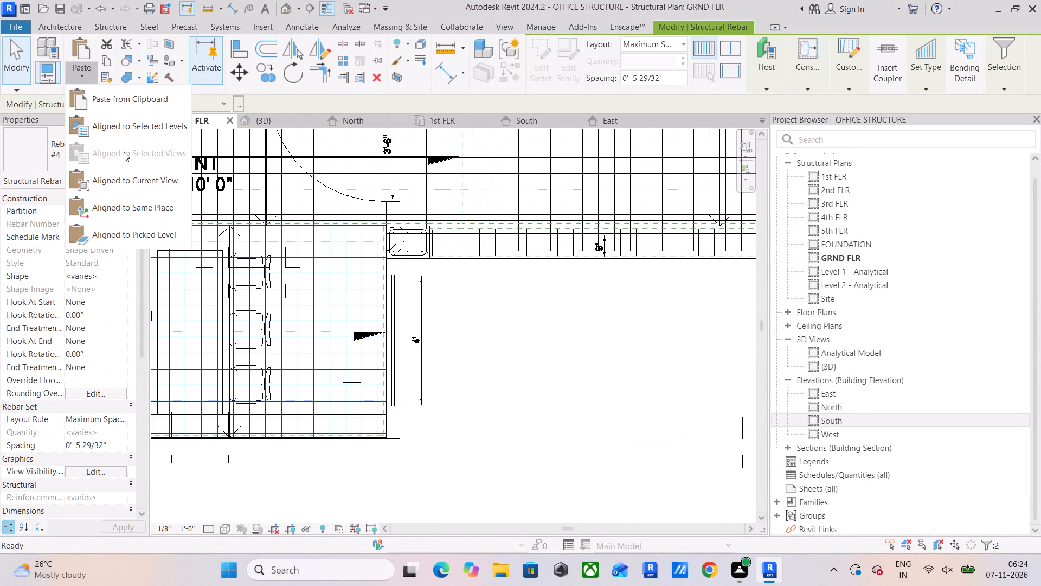
pyautogui.click(126, 128)
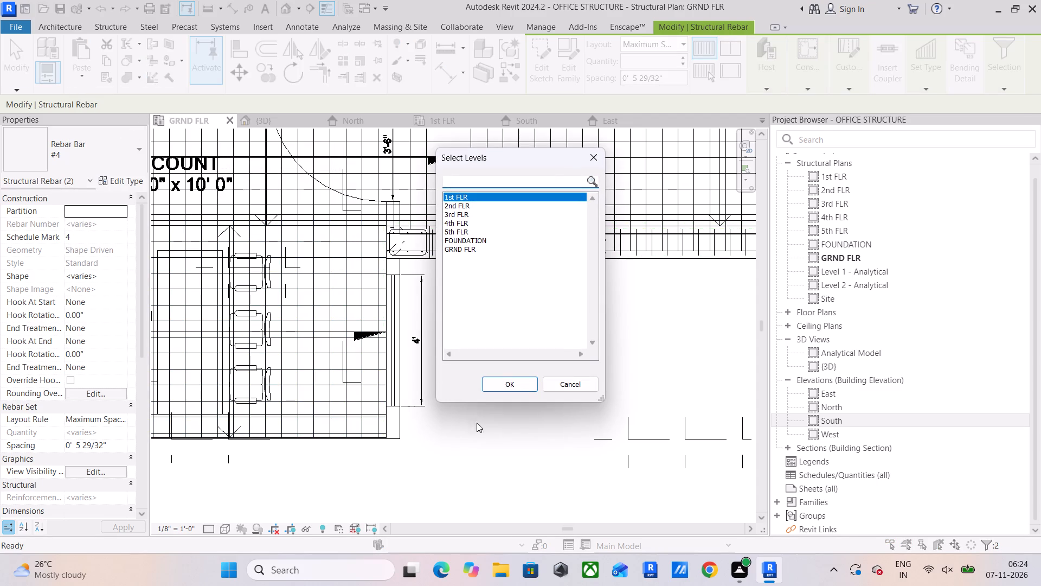
pyautogui.click(510, 384)
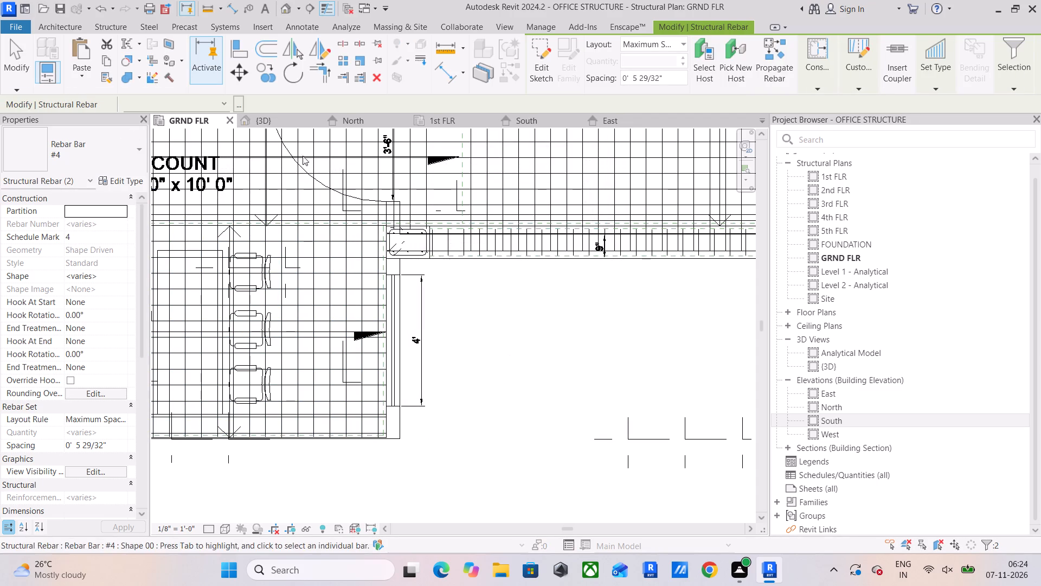
# In the 1st FLR plan, set the underlay range from base level FOUNDATION to top level 1st FLR.
pyautogui.moveTo(420, 307); pyautogui.dragTo(394, 367, button='middle')
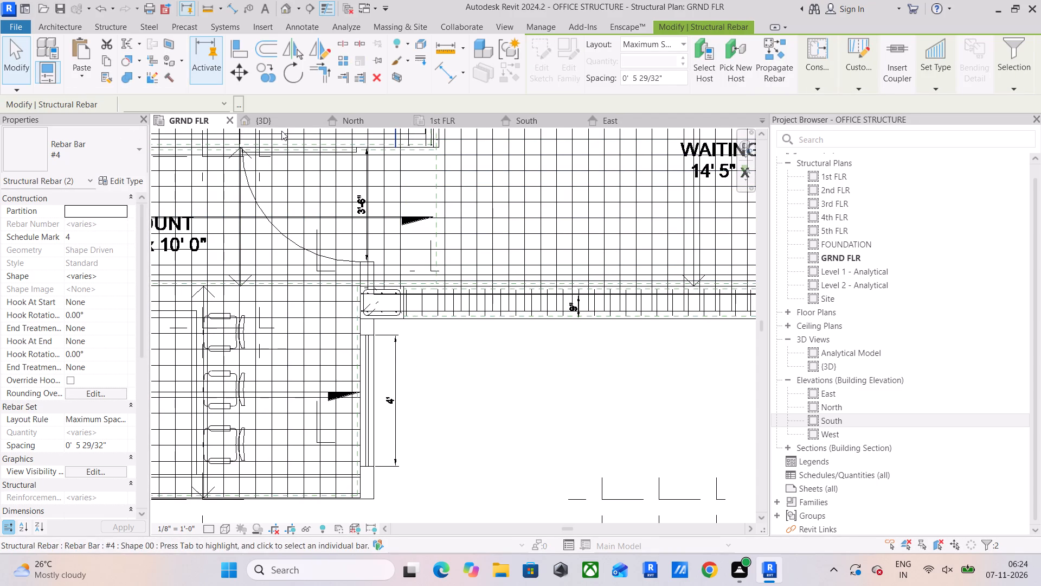
pyautogui.click(449, 124)
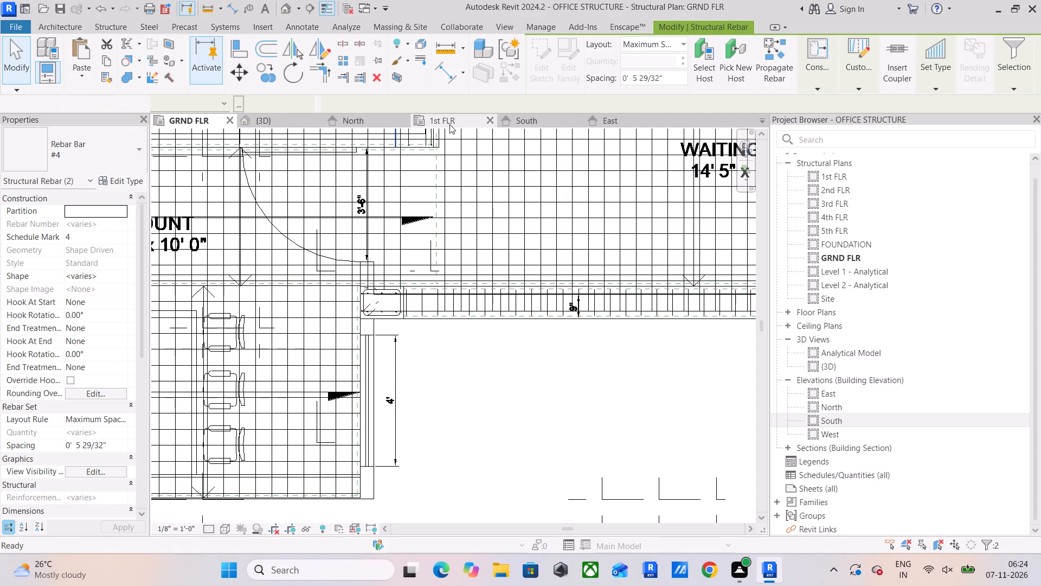
pyautogui.scroll(5, 441, 446)
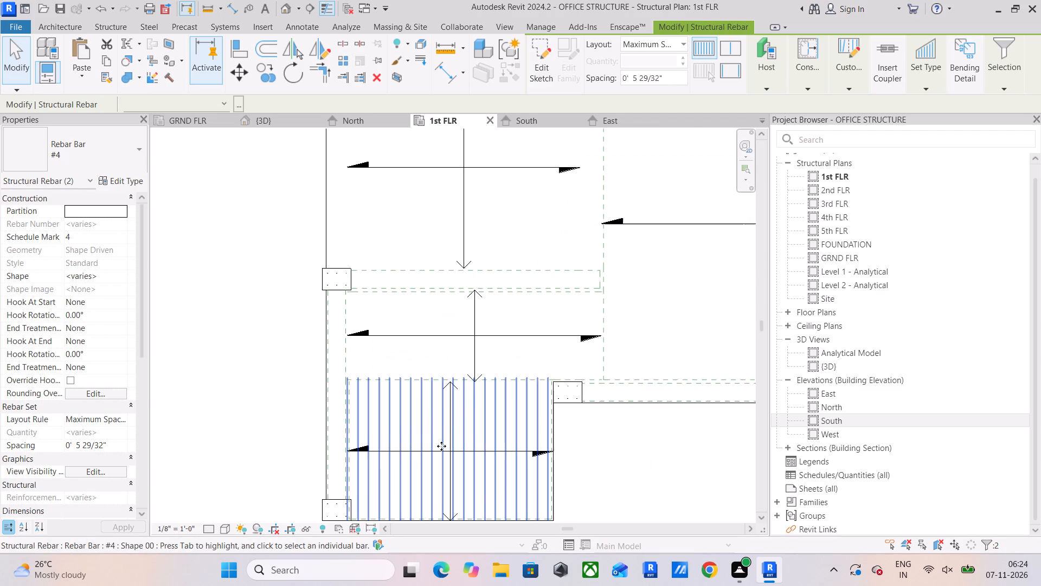
pyautogui.moveTo(441, 446); pyautogui.dragTo(447, 311, button='middle')
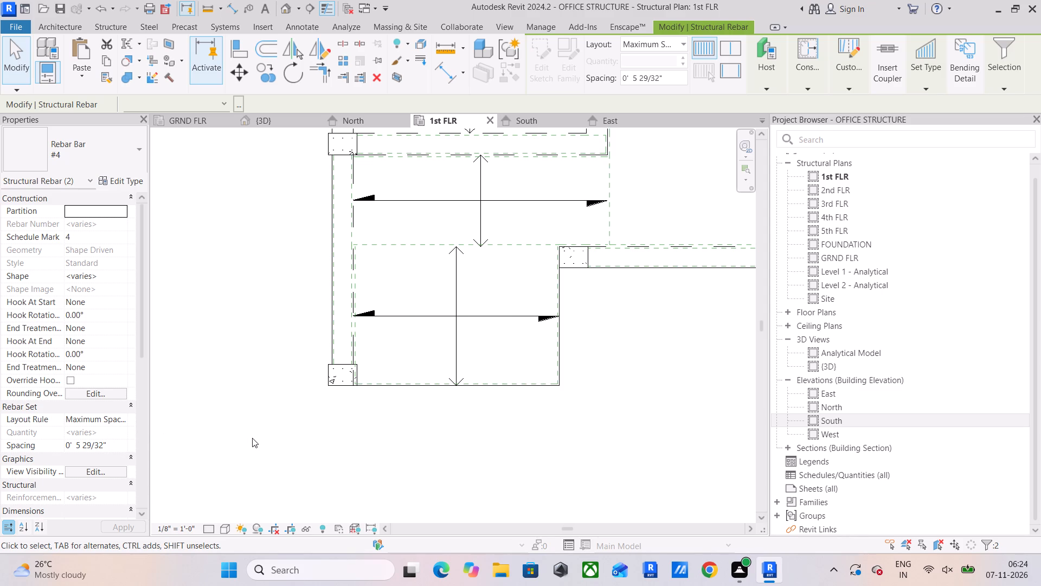
pyautogui.moveTo(142, 527); pyautogui.dragTo(165, 474, button='middle')
pyautogui.moveTo(165, 474); pyautogui.dragTo(168, 468, button='middle')
pyautogui.click(200, 397)
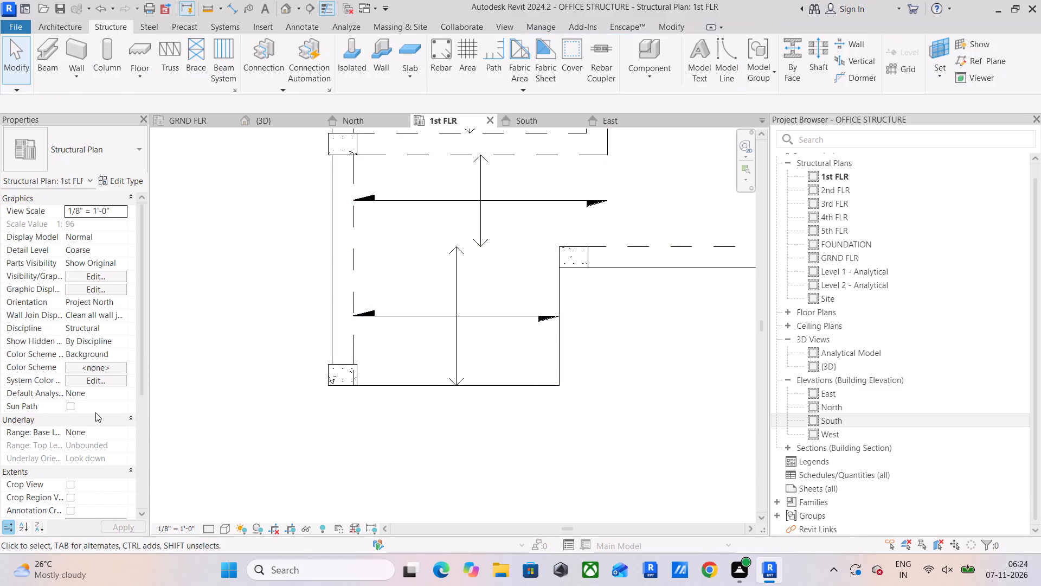
pyautogui.click(125, 430)
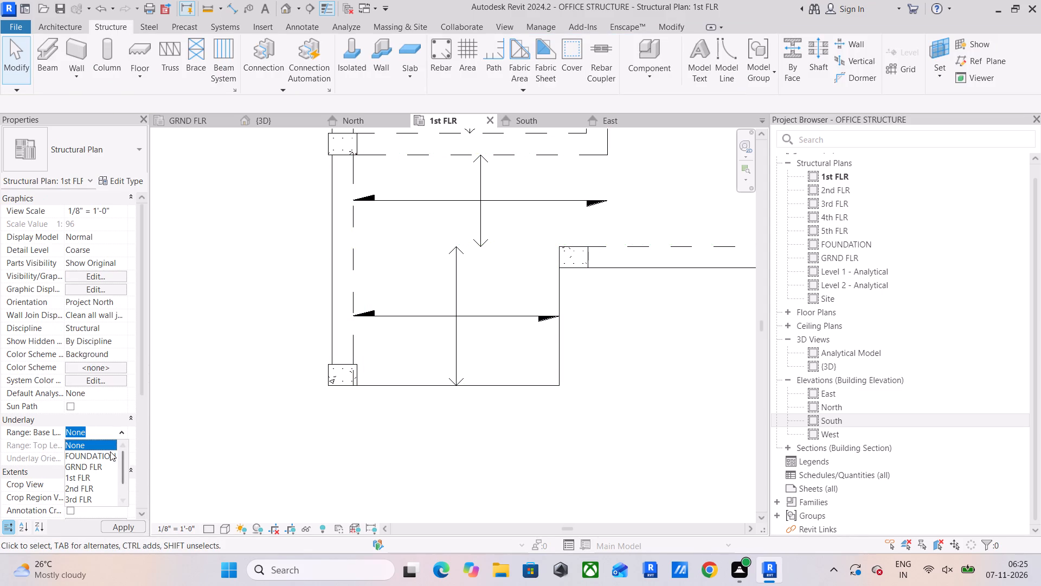
pyautogui.click(93, 453)
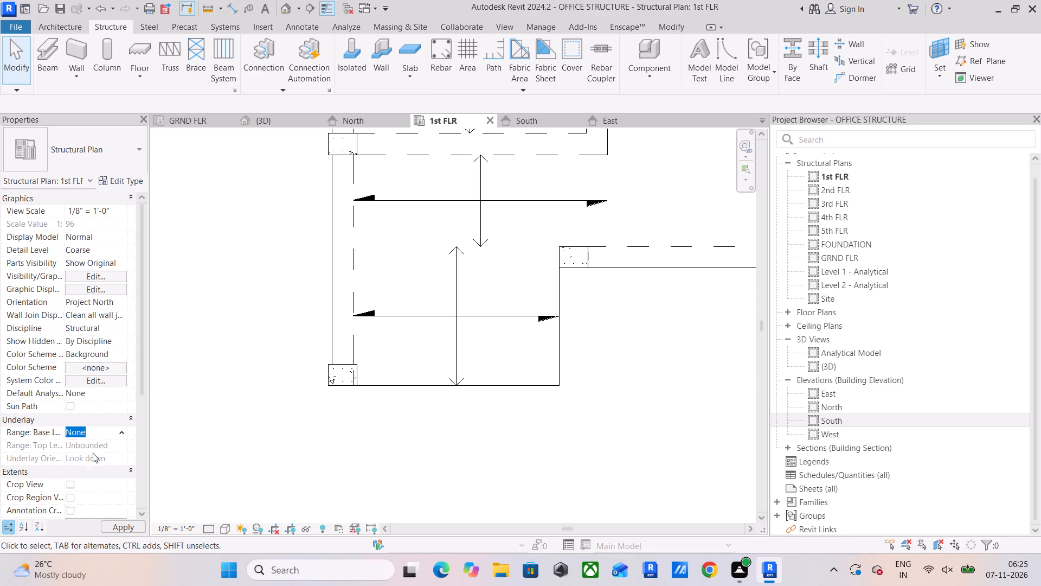
pyautogui.click(118, 443)
pyautogui.click(97, 476)
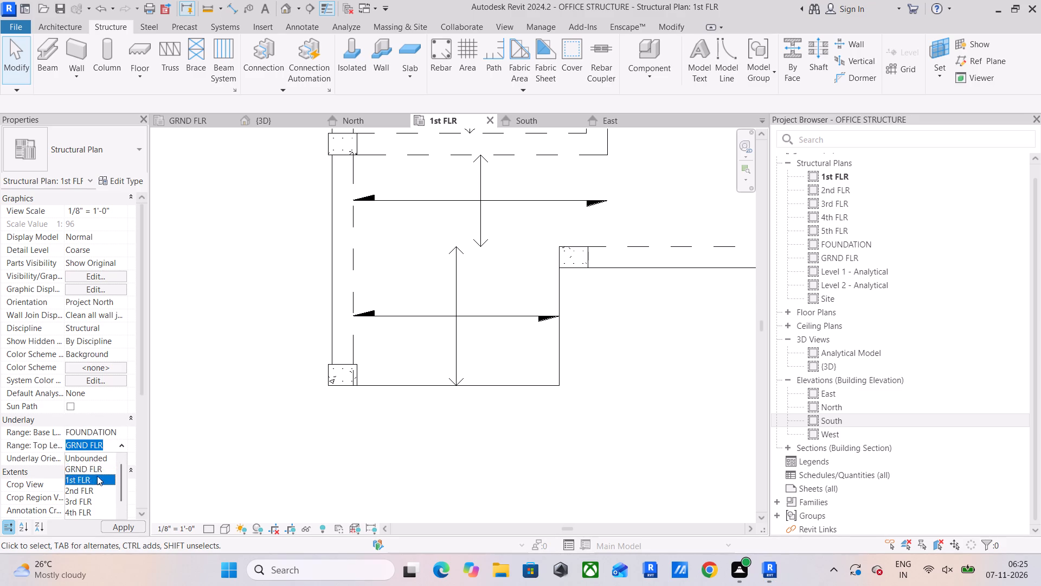
pyautogui.moveTo(418, 432); pyautogui.dragTo(357, 480, button='middle')
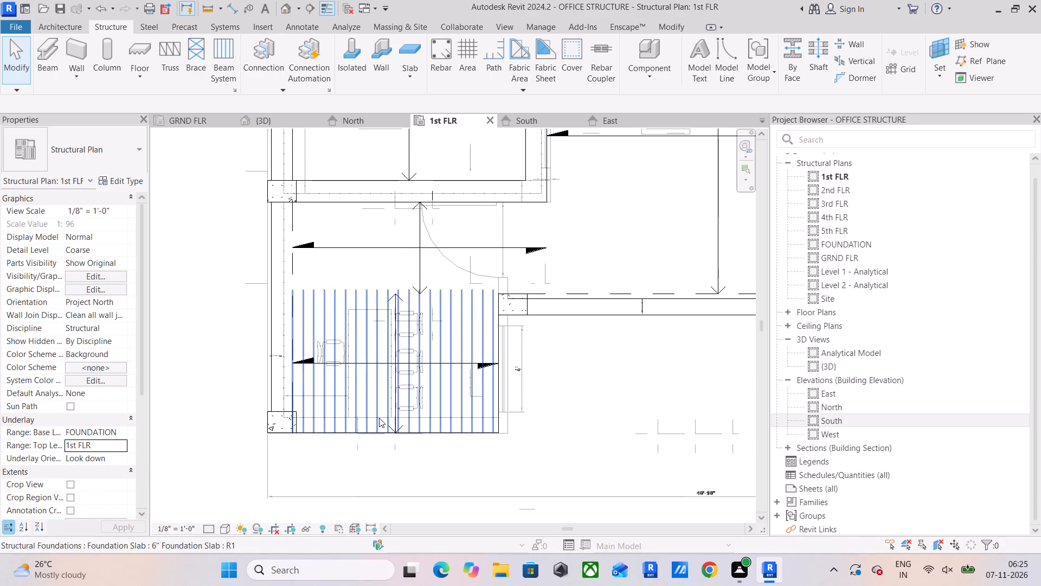
# Examine the pasted #4 rebar in the 1st FLR corner slab in the 3D view, and select its two sets.
pyautogui.click(276, 124)
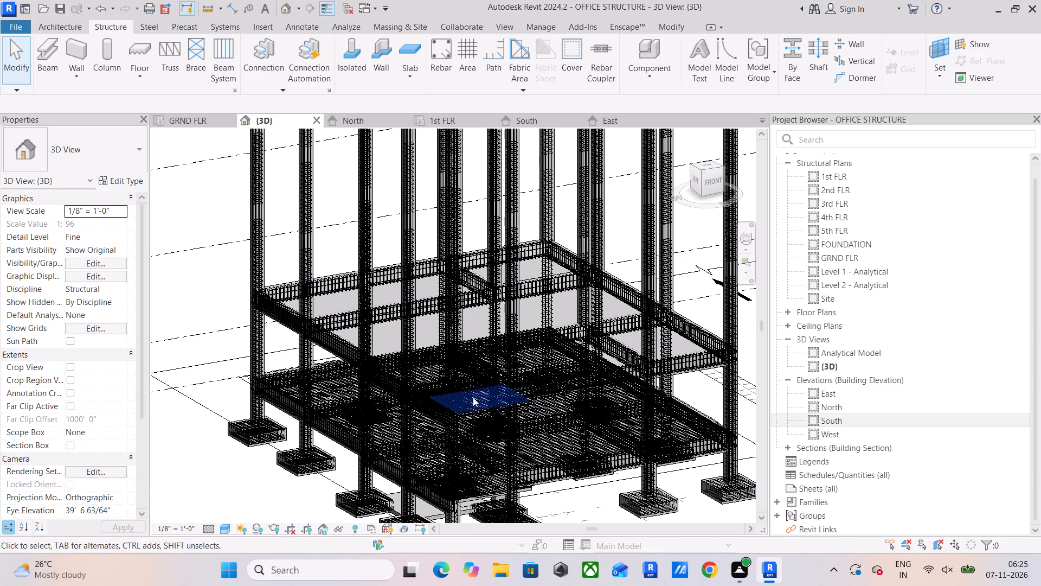
pyautogui.scroll(4, 485, 375)
pyautogui.keyDown('shift'); pyautogui.moveTo(471, 402); pyautogui.dragTo(500, 419, button='middle'); pyautogui.keyUp('shift')
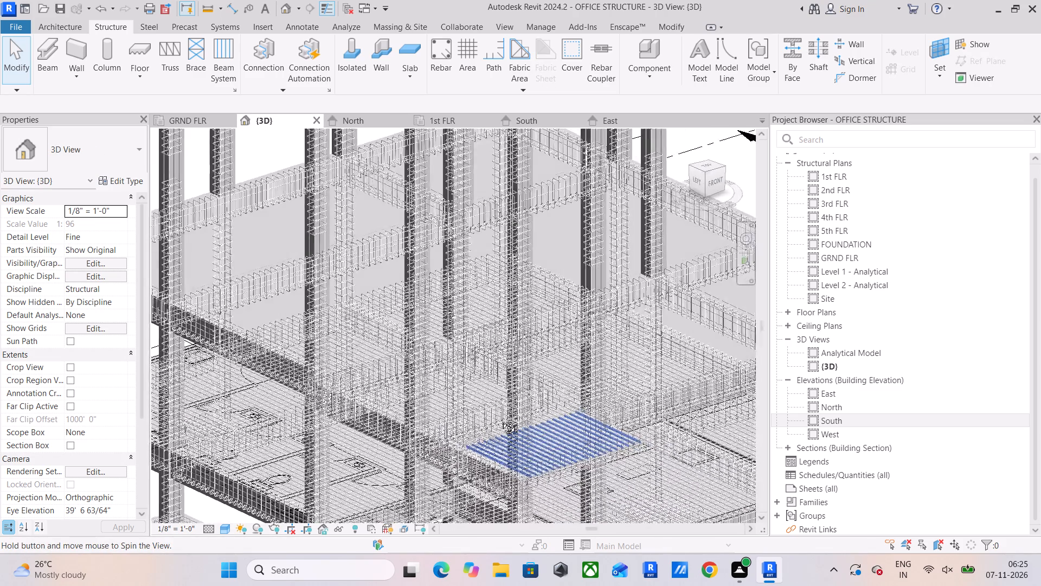
pyautogui.keyDown('shift'); pyautogui.moveTo(500, 419); pyautogui.dragTo(566, 434, button='middle'); pyautogui.keyUp('shift')
pyautogui.moveTo(577, 434); pyautogui.dragTo(367, 412, button='middle')
pyautogui.scroll(5, 532, 436)
pyautogui.scroll(5, 489, 407)
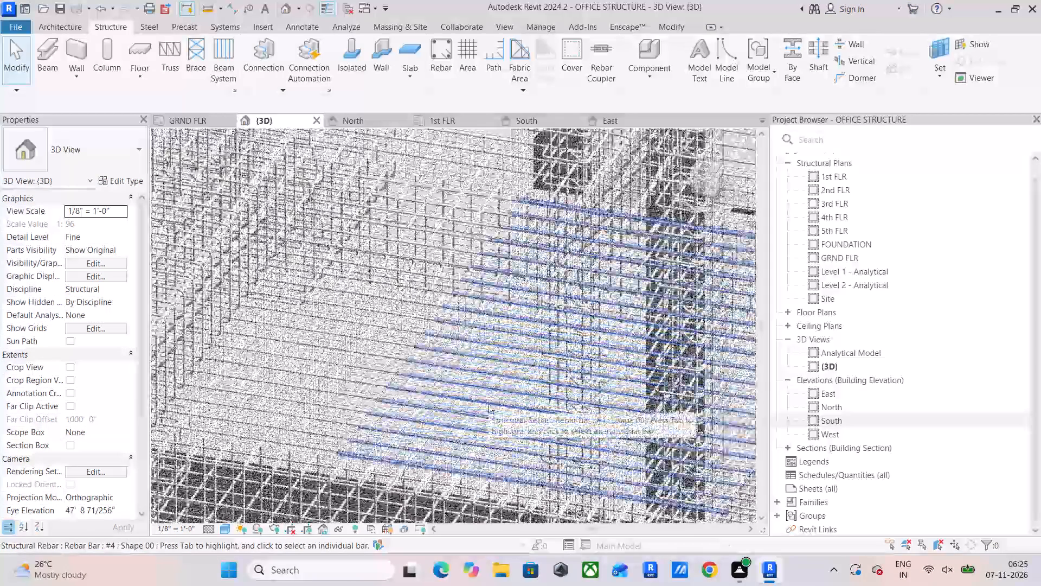
pyautogui.scroll(-4, 470, 402)
pyautogui.keyDown('shift'); pyautogui.moveTo(472, 404); pyautogui.dragTo(518, 403, button='middle'); pyautogui.keyUp('shift')
pyautogui.moveTo(519, 403); pyautogui.dragTo(460, 443, button='middle')
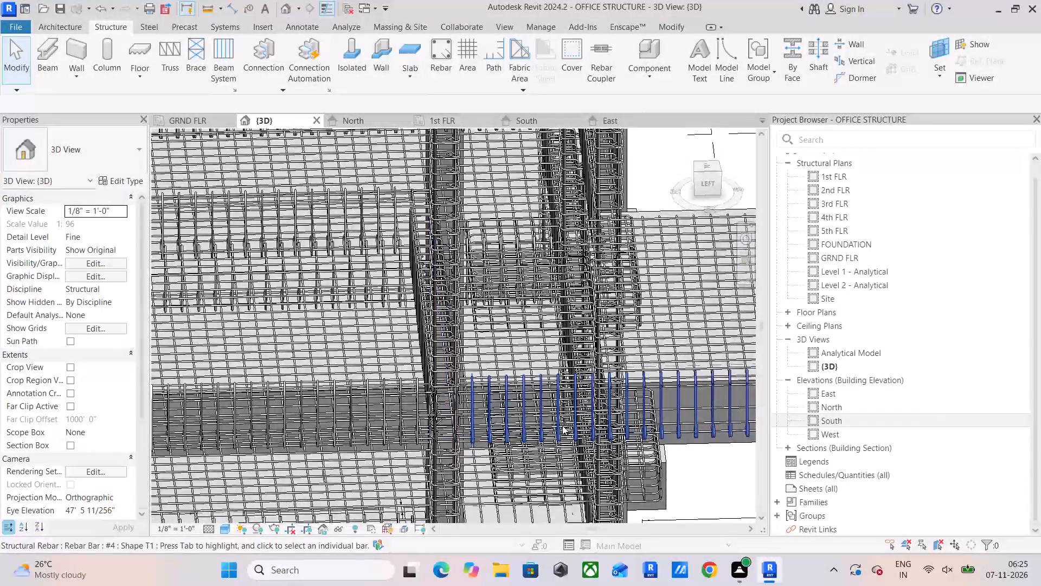
pyautogui.moveTo(562, 425); pyautogui.dragTo(432, 470, button='middle')
pyautogui.moveTo(586, 404); pyautogui.dragTo(525, 442, button='middle')
pyautogui.scroll(4, 513, 395)
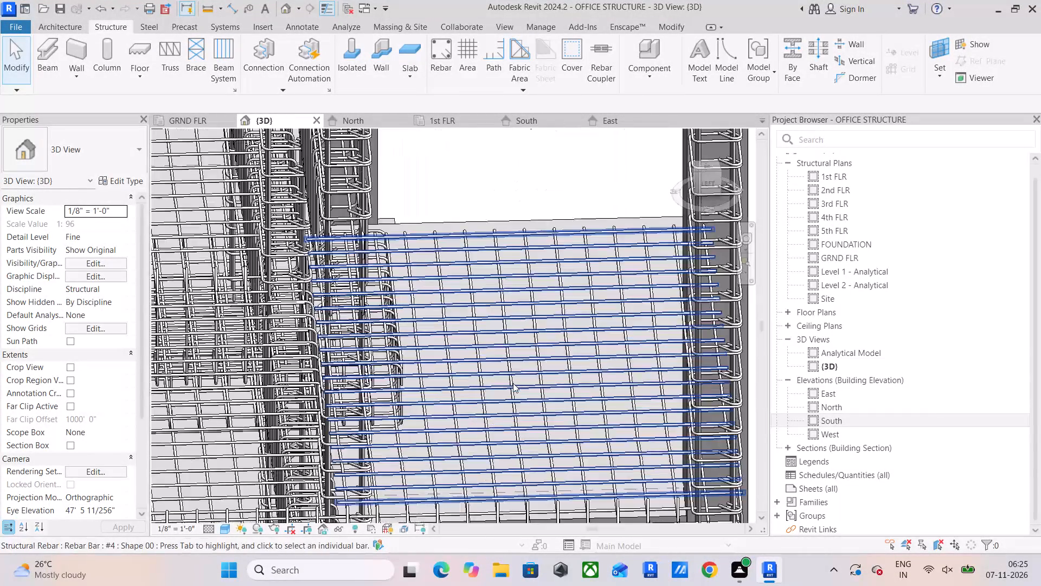
pyautogui.scroll(4, 513, 383)
pyautogui.scroll(-12, 513, 383)
pyautogui.keyDown('shift'); pyautogui.moveTo(554, 390); pyautogui.dragTo(548, 416, button='middle'); pyautogui.keyUp('shift')
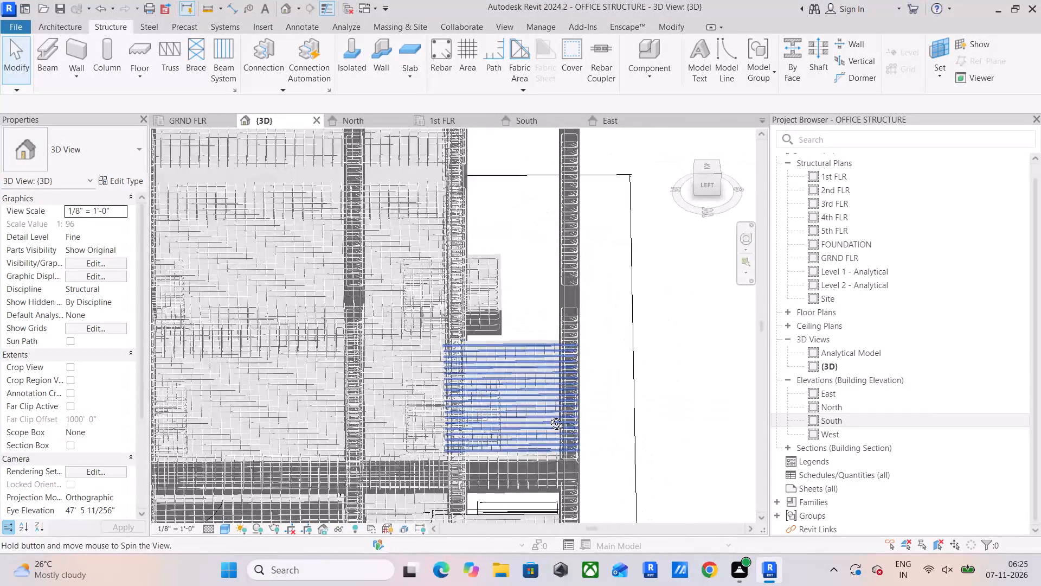
pyautogui.keyDown('shift'); pyautogui.moveTo(548, 416); pyautogui.dragTo(242, 425, button='middle'); pyautogui.keyUp('shift')
pyautogui.moveTo(237, 416); pyautogui.dragTo(779, 321, button='middle')
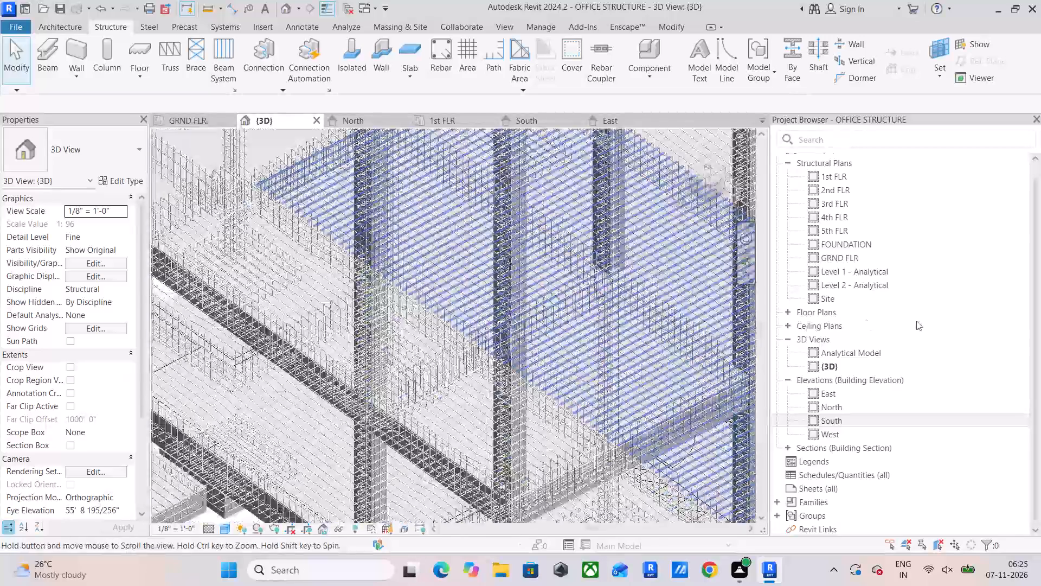
pyautogui.scroll(-5, 567, 339)
pyautogui.moveTo(512, 345); pyautogui.dragTo(548, 397, button='middle')
pyautogui.scroll(9, 339, 315)
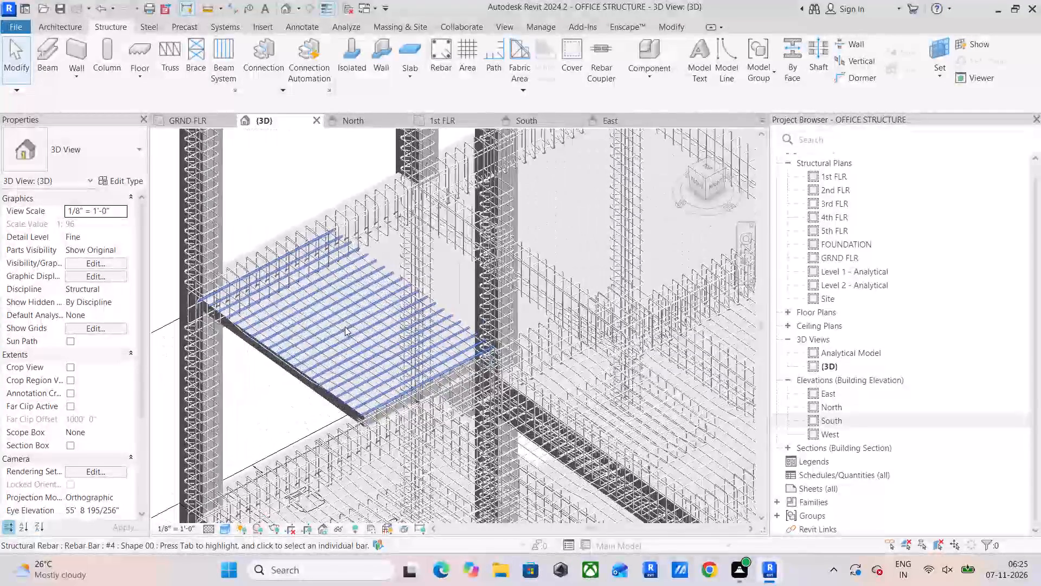
pyautogui.scroll(3, 301, 332)
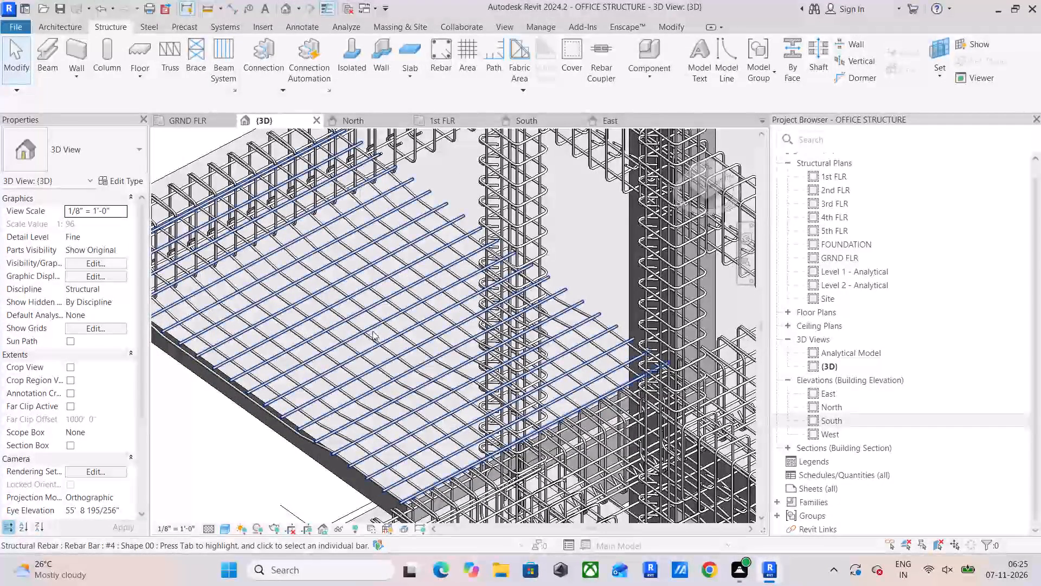
pyautogui.scroll(-4, 372, 331)
pyautogui.keyDown('shift'); pyautogui.moveTo(378, 343); pyautogui.dragTo(407, 285, button='middle'); pyautogui.keyUp('shift')
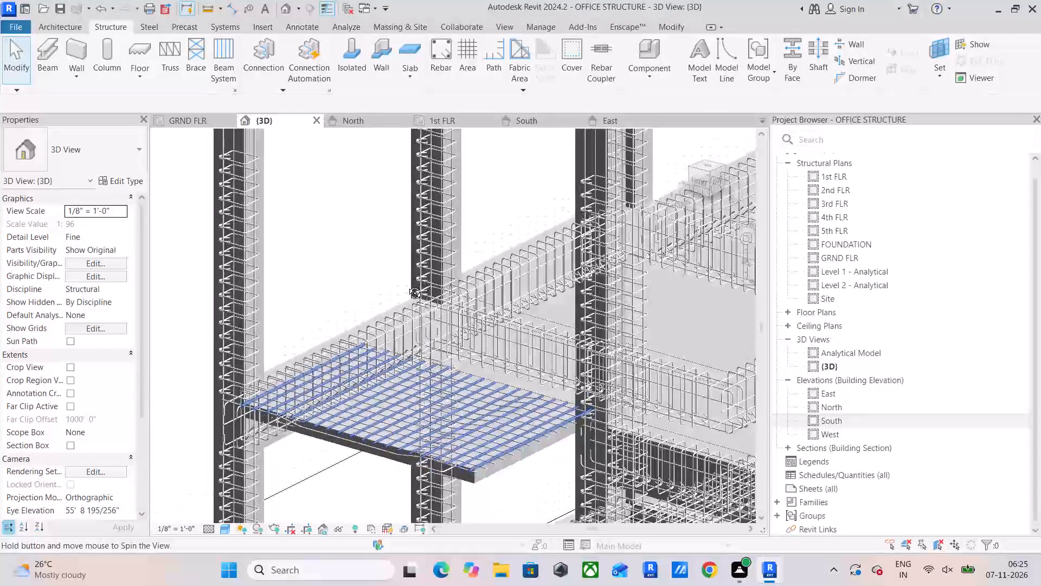
pyautogui.keyDown('shift'); pyautogui.moveTo(407, 285); pyautogui.dragTo(421, 228, button='middle'); pyautogui.keyUp('shift')
pyautogui.scroll(-4, 435, 239)
pyautogui.moveTo(449, 285); pyautogui.dragTo(458, 188, button='middle')
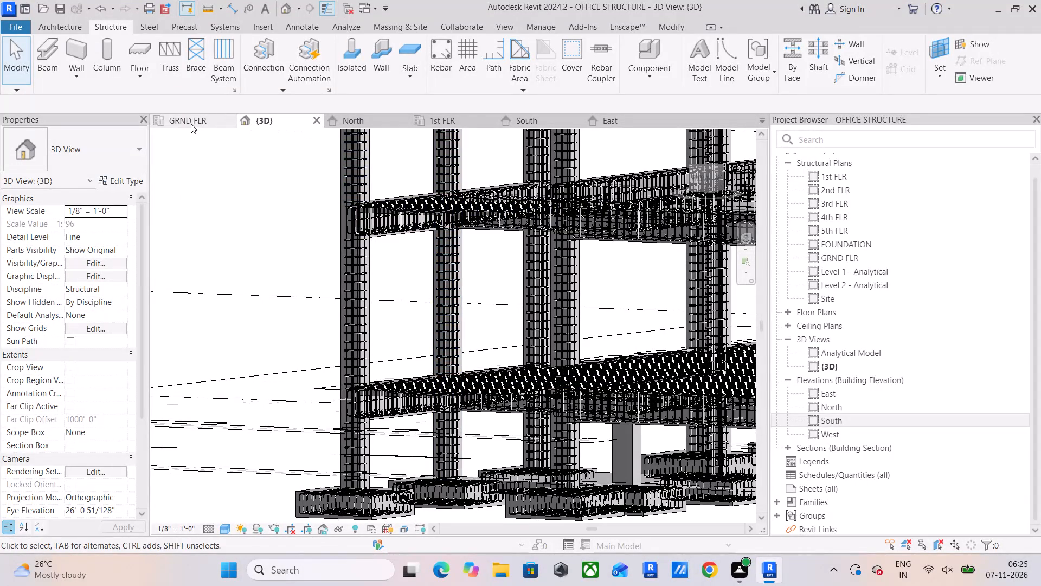
pyautogui.scroll(4, 409, 206)
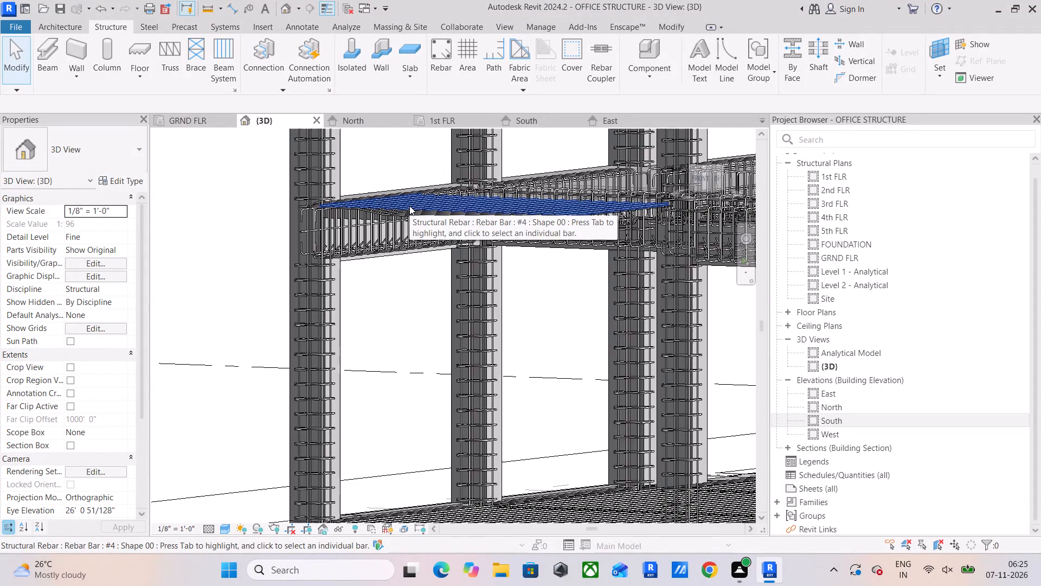
pyautogui.scroll(5, 409, 205)
pyautogui.click(409, 205)
pyautogui.keyDown('ctrl'); pyautogui.click(386, 226); pyautogui.keyUp('ctrl')
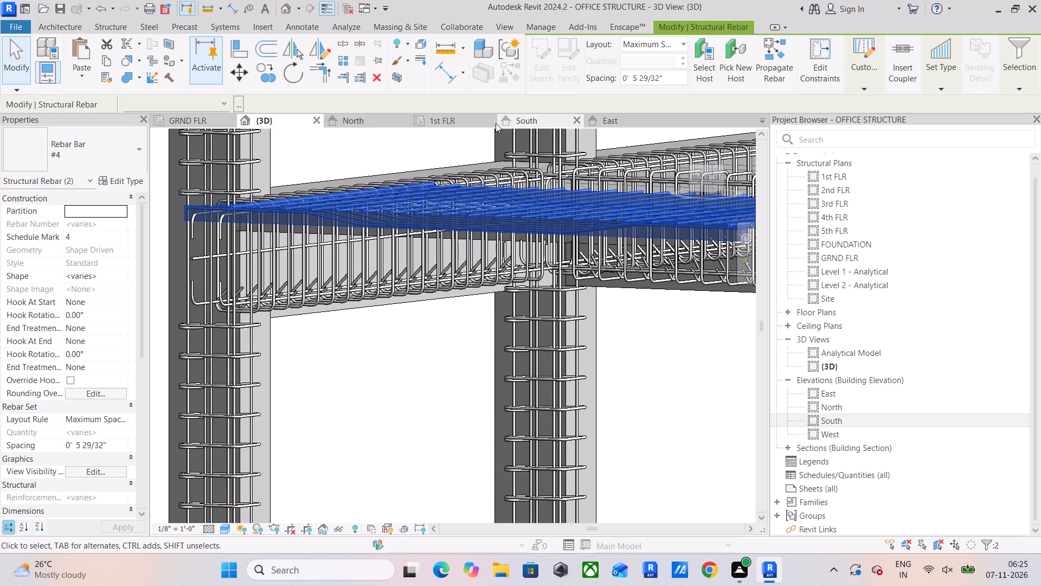
# Set the detail level of the 1st FLR plan to Fine.
pyautogui.click(445, 119)
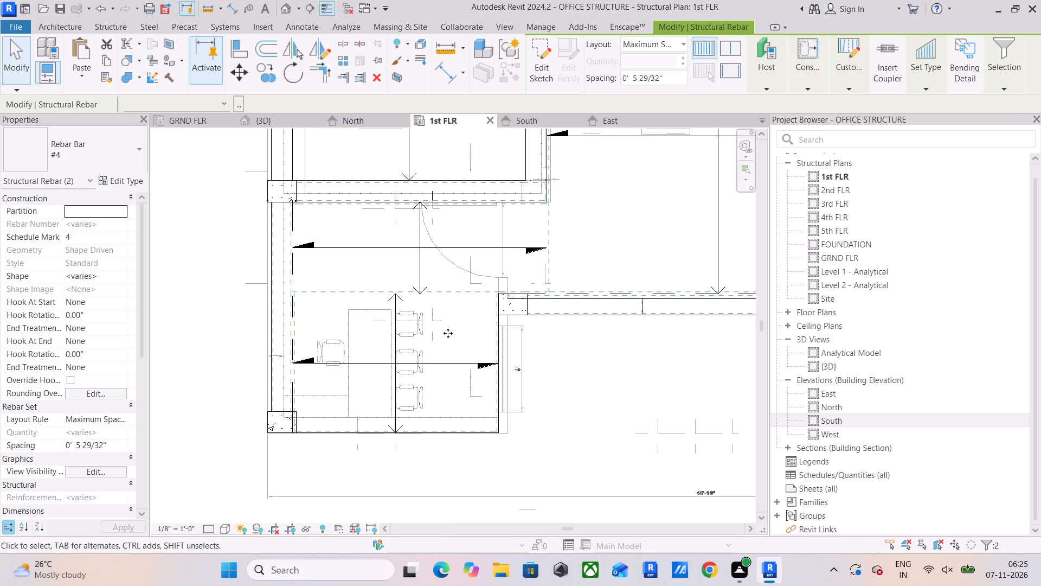
pyautogui.click(204, 533)
pyautogui.click(230, 518)
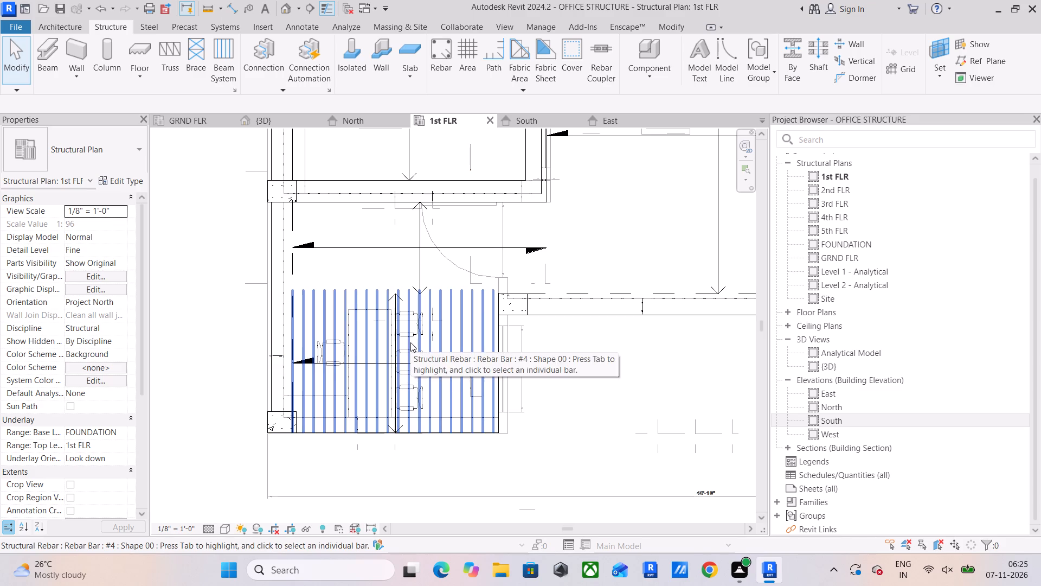
# Inspect the two #4 rebar sets of the lower ACCOUNT room bay and the other slab bays in the 1st FLR plan.
pyautogui.scroll(4, 511, 328)
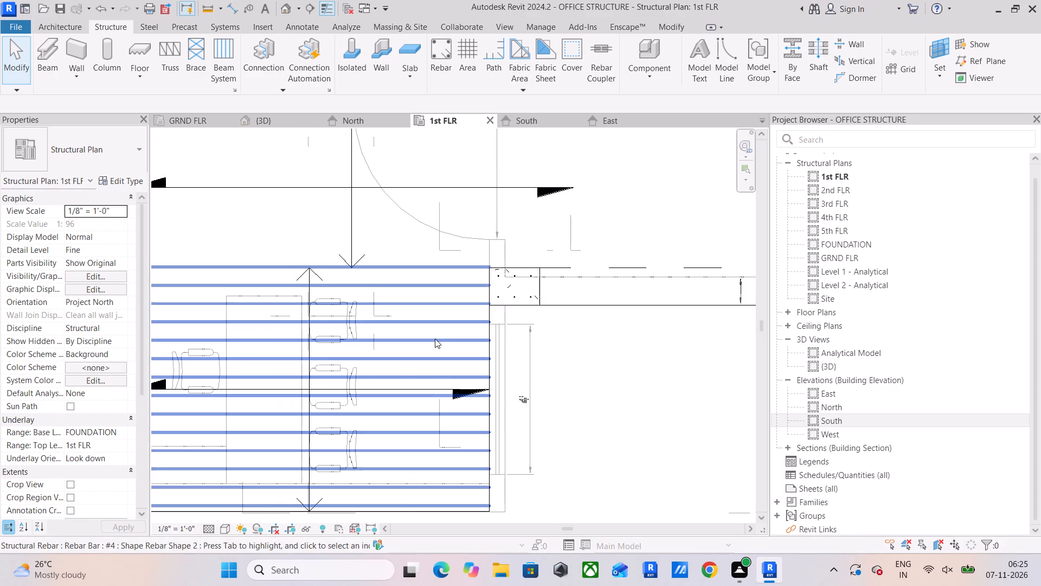
pyautogui.moveTo(436, 332); pyautogui.dragTo(415, 362)
pyautogui.scroll(-5, 435, 320)
pyautogui.moveTo(534, 342); pyautogui.dragTo(534, 353, button='middle')
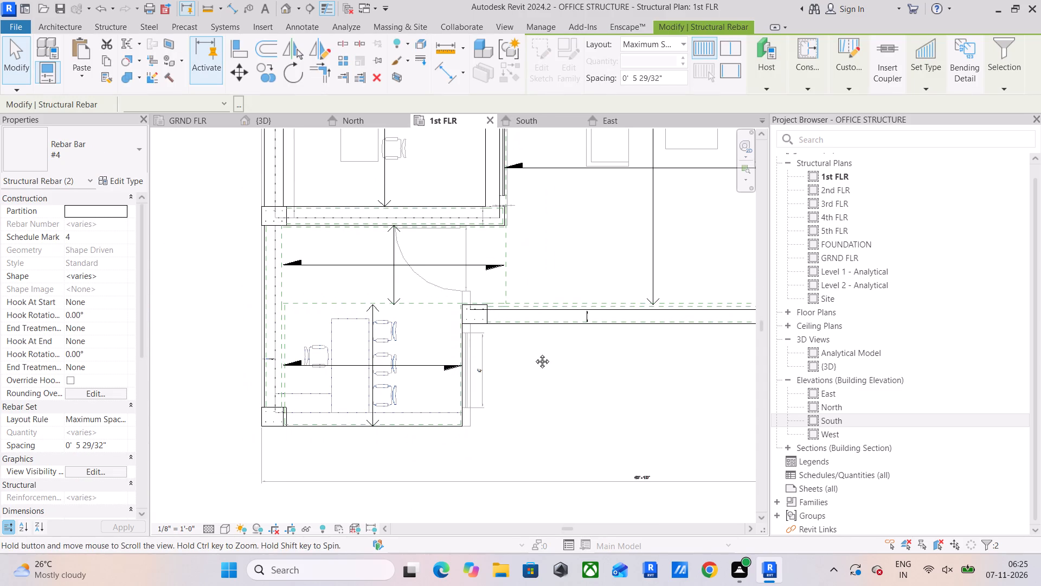
pyautogui.moveTo(534, 353); pyautogui.dragTo(534, 354, button='middle')
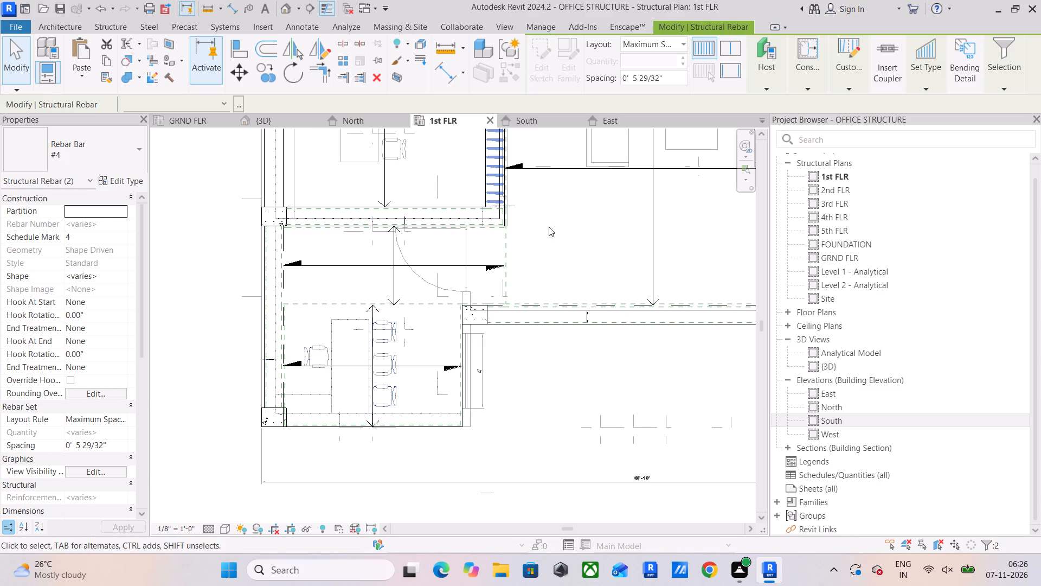
pyautogui.scroll(-5, 542, 254)
pyautogui.moveTo(571, 256); pyautogui.dragTo(506, 385, button='middle')
pyautogui.scroll(-2, 510, 372)
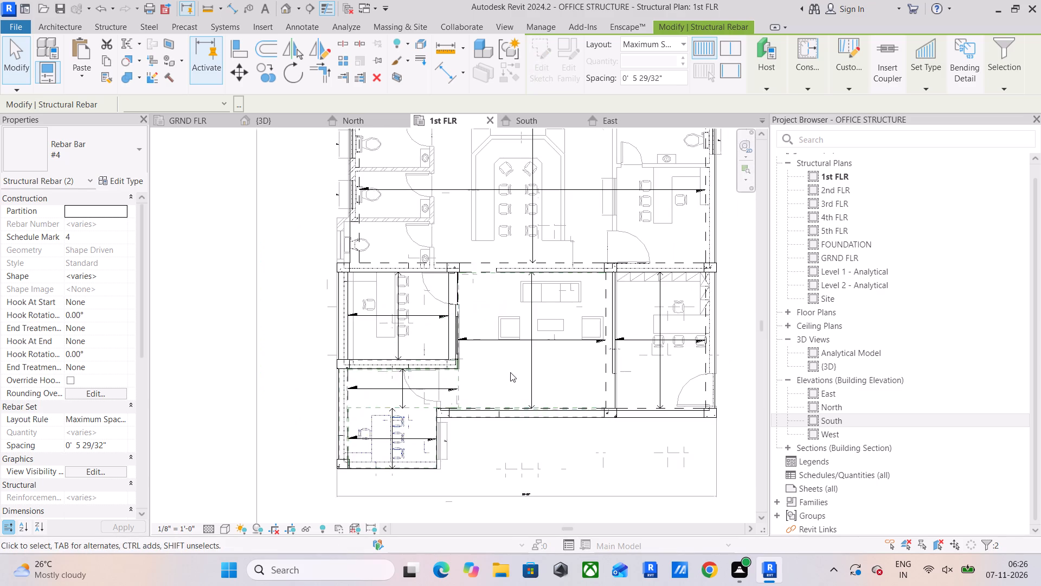
pyautogui.scroll(-3, 510, 372)
pyautogui.moveTo(514, 369); pyautogui.dragTo(511, 382, button='middle')
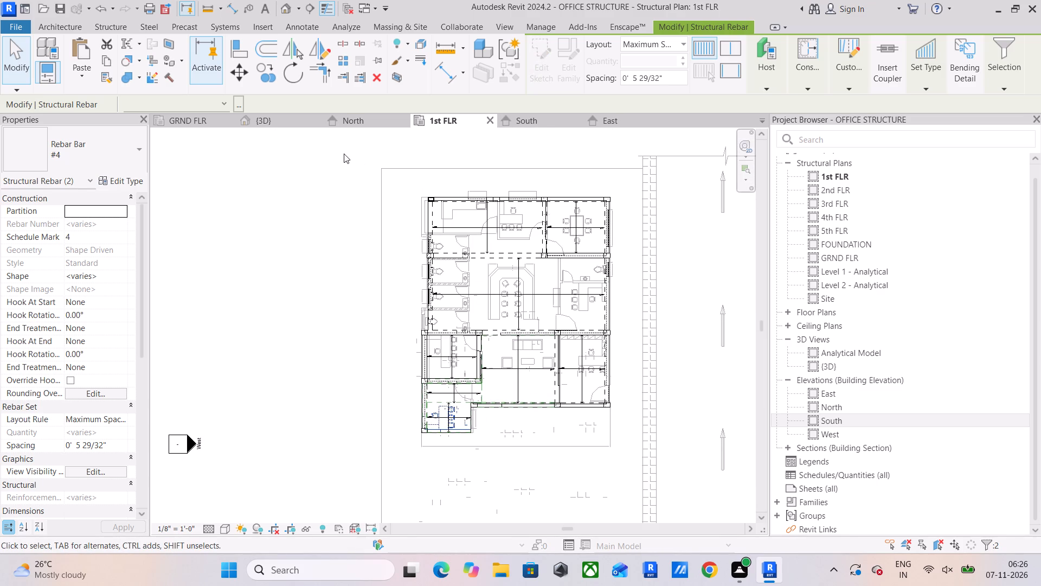
# Copy the two #4 slab rebar sets of the upper ACCOUNT bay in the GRND FLR plan and paste them aligned to 1st FLR.
pyautogui.click(203, 119)
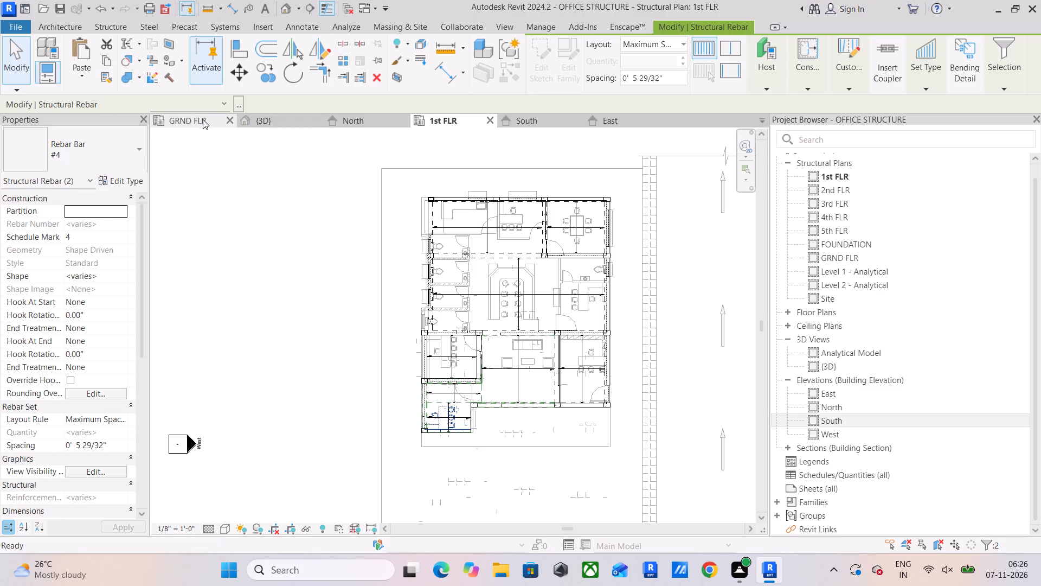
pyautogui.scroll(-4, 506, 400)
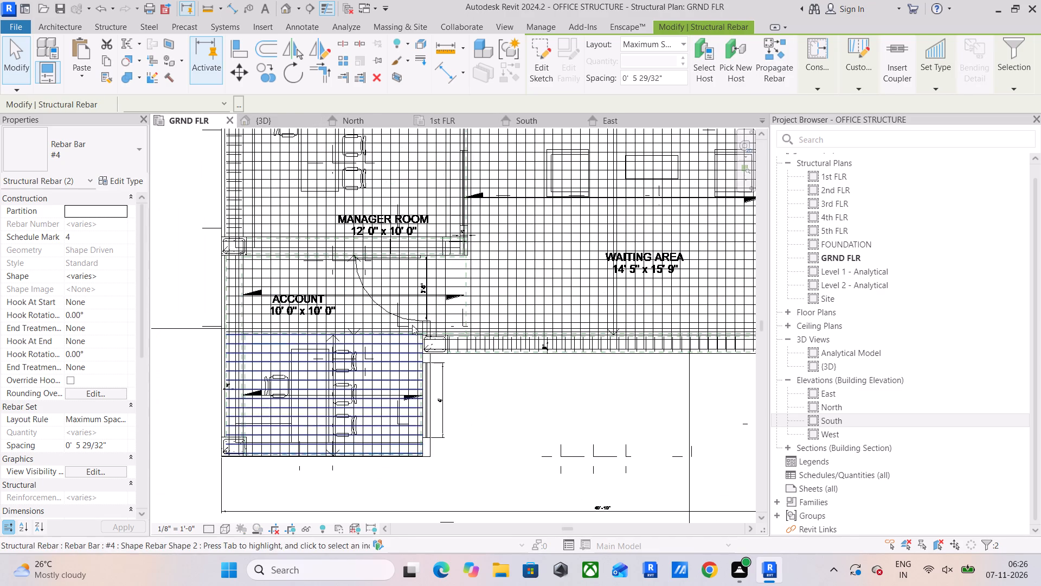
pyautogui.scroll(13, 406, 307)
pyautogui.moveTo(395, 288); pyautogui.dragTo(357, 319)
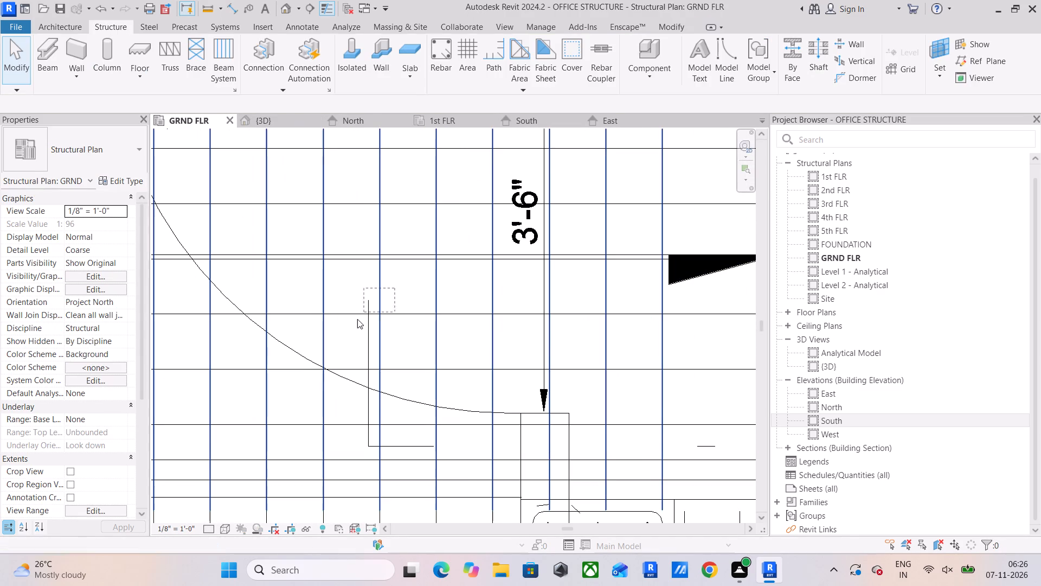
pyautogui.moveTo(357, 319); pyautogui.dragTo(368, 324)
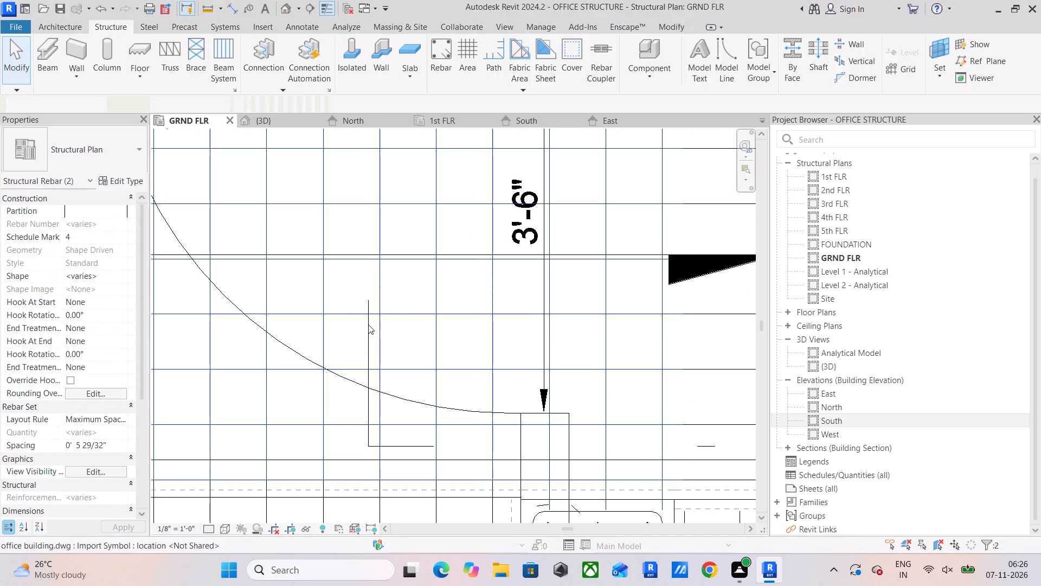
pyautogui.click(105, 66)
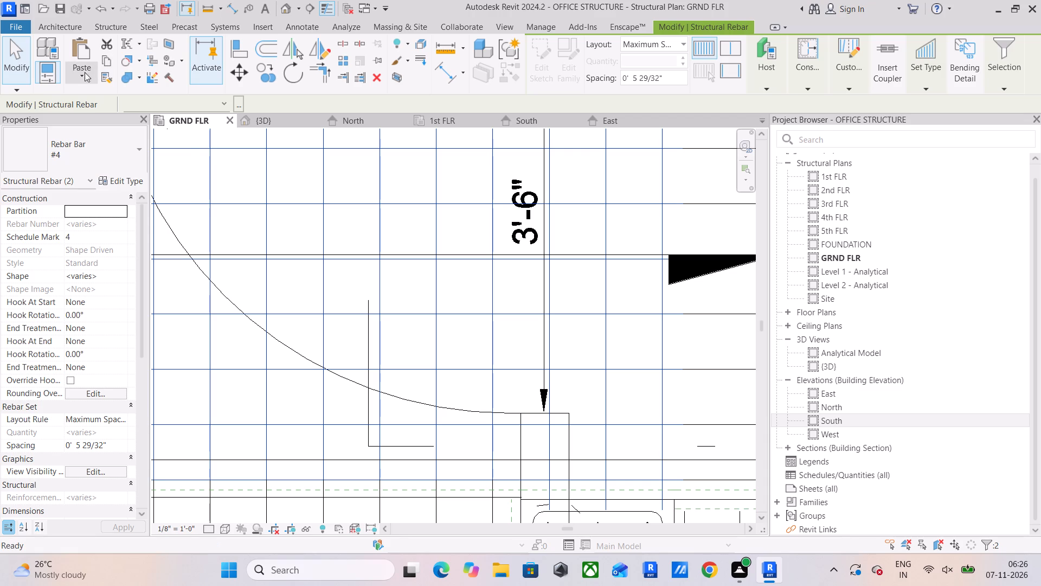
pyautogui.click(82, 74)
pyautogui.click(110, 120)
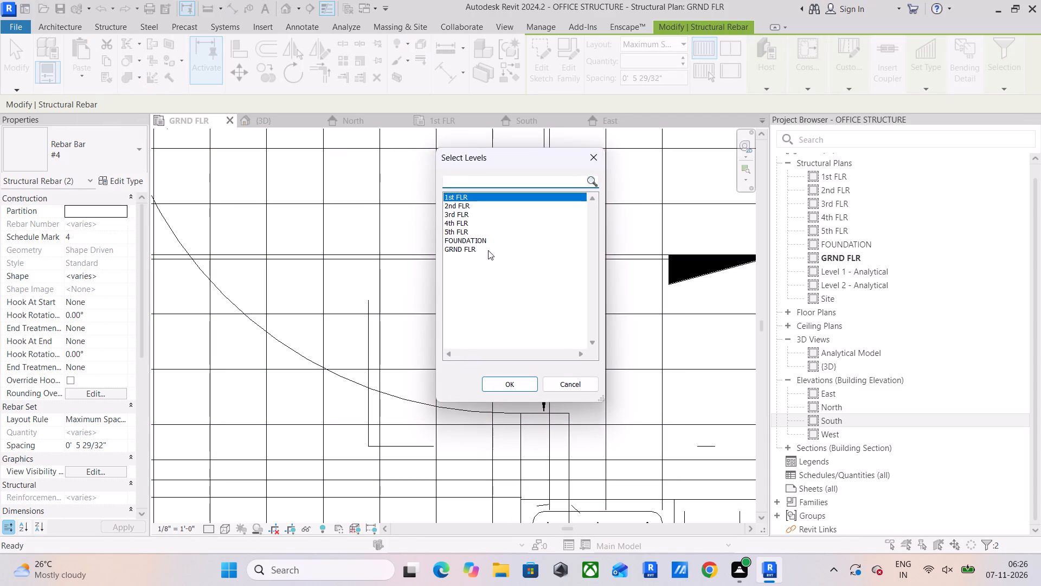
pyautogui.click(518, 385)
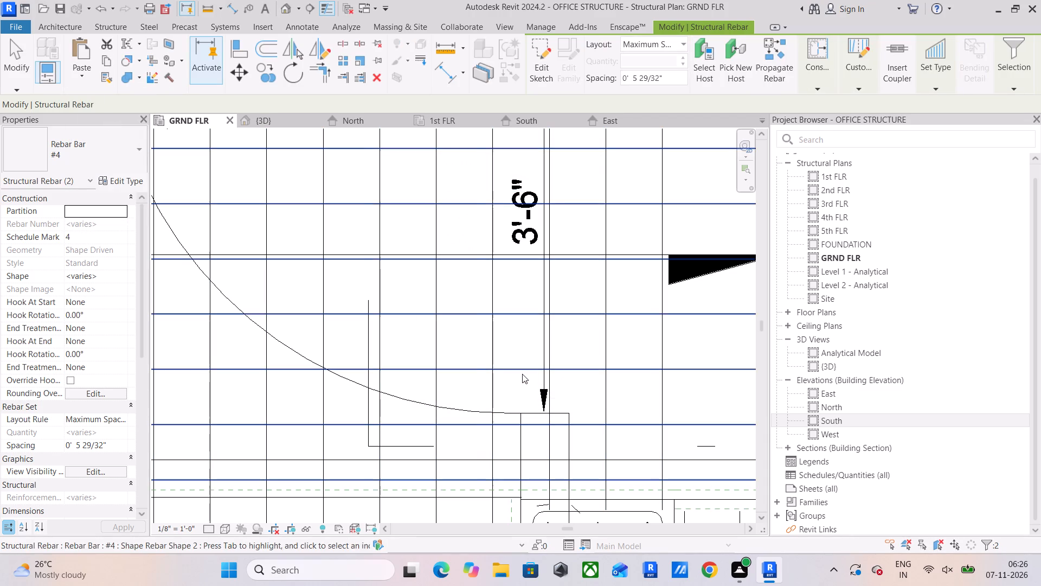
# Set the visual style of the 1st FLR plan to Wireframe.
pyautogui.scroll(-4, 574, 316)
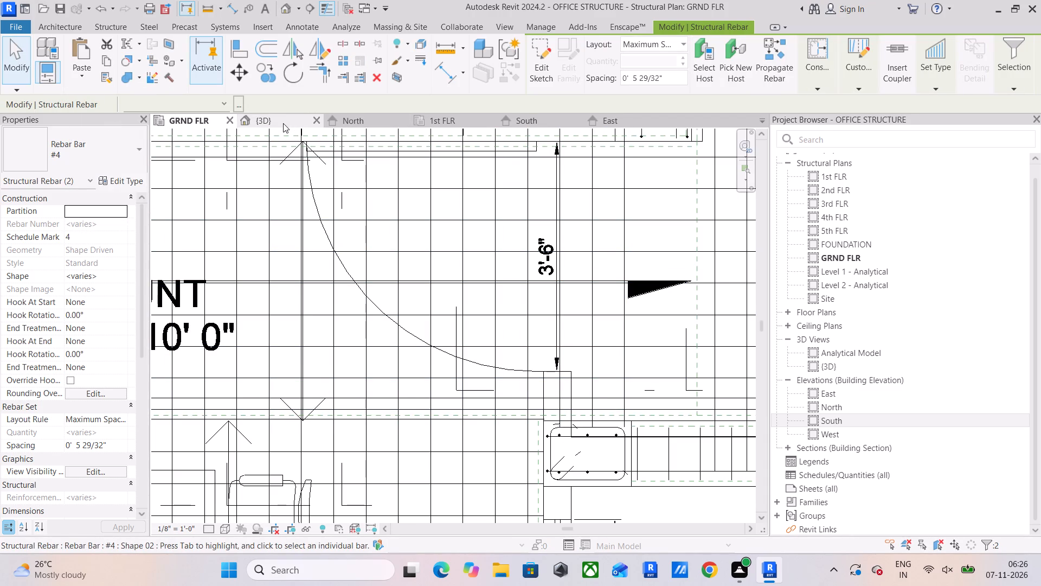
pyautogui.click(442, 124)
pyautogui.scroll(4, 457, 387)
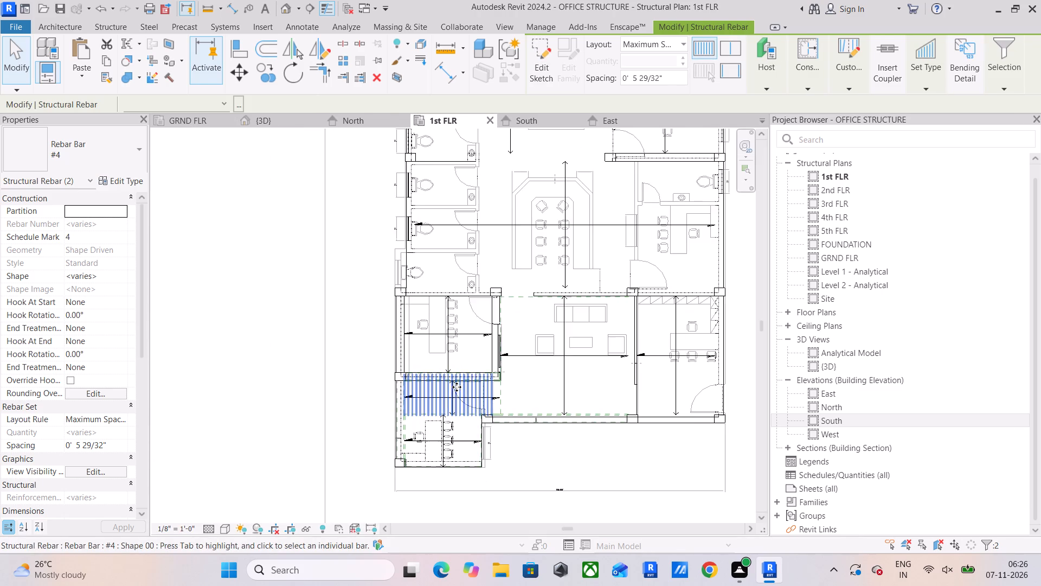
pyautogui.scroll(9, 457, 387)
pyautogui.moveTo(458, 389); pyautogui.dragTo(480, 307, button='middle')
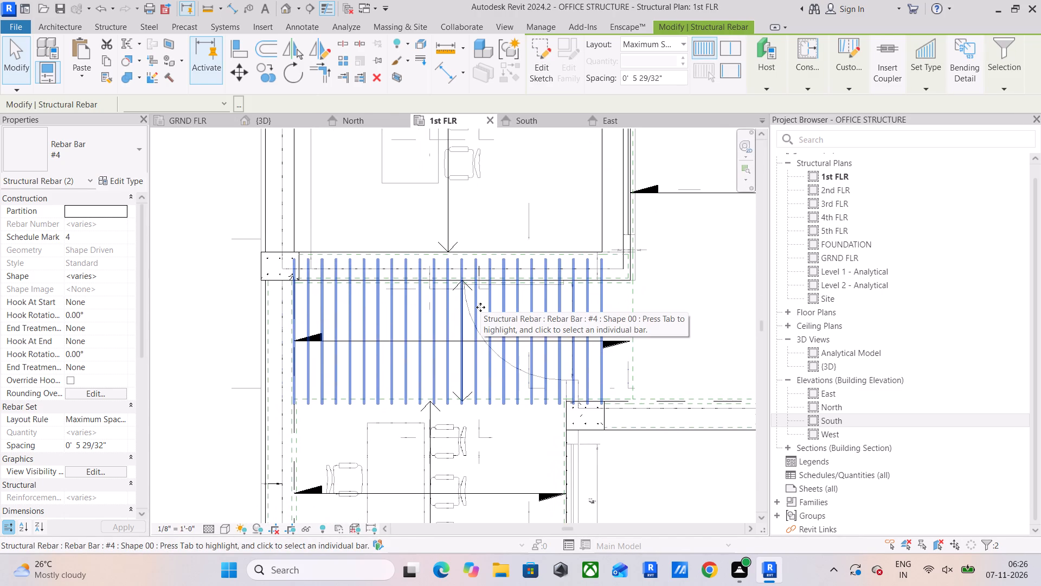
pyautogui.click(221, 525)
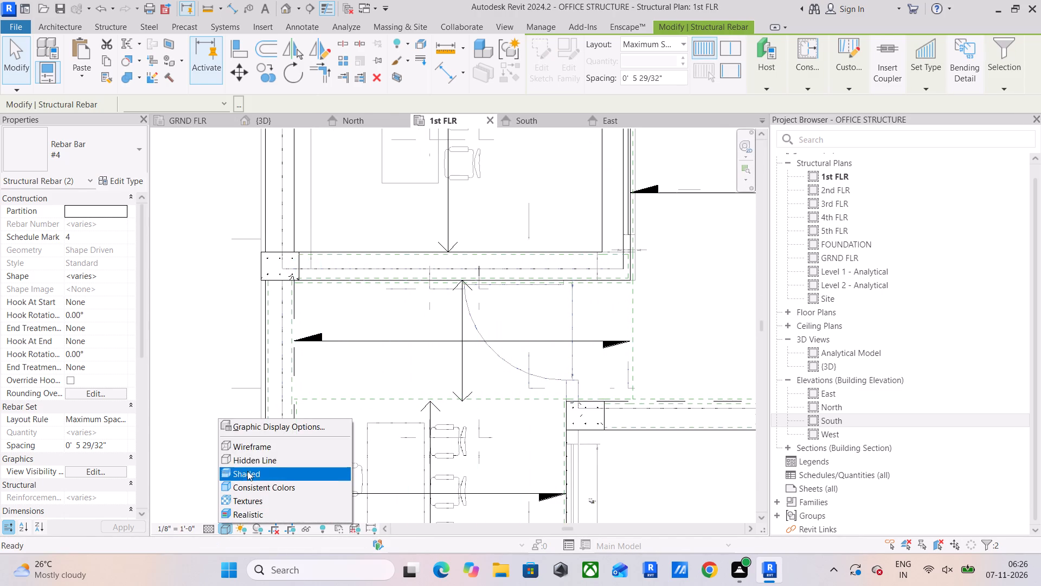
pyautogui.click(265, 447)
# Examine the #4 rebar sets in both ACCOUNT bays of the 1st FLR plan, including their shared boundary and slab edges.
pyautogui.moveTo(605, 515); pyautogui.dragTo(596, 433, button='middle')
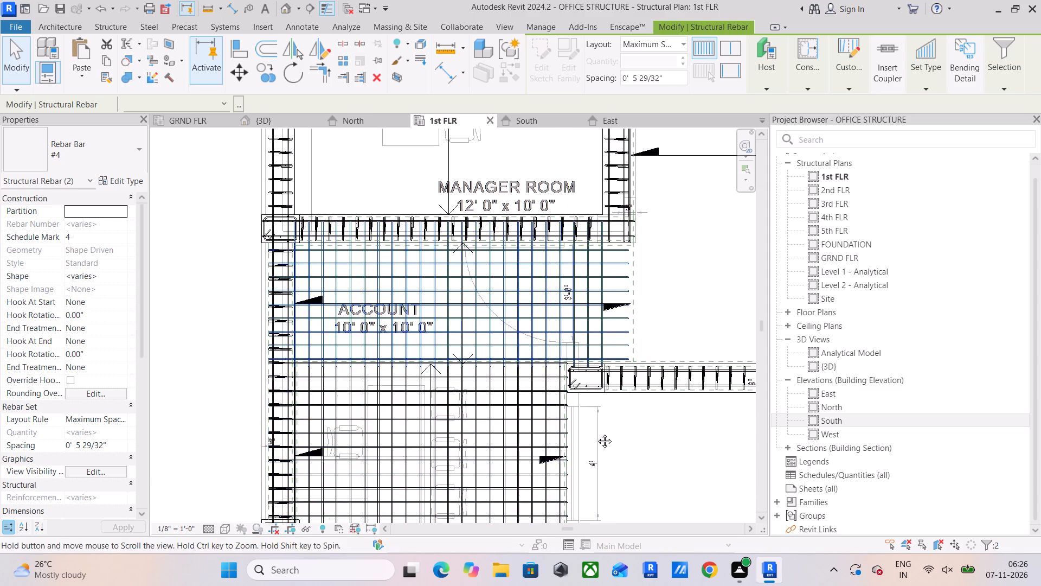
pyautogui.moveTo(596, 433); pyautogui.dragTo(576, 378, button='middle')
pyautogui.click(630, 367)
pyautogui.scroll(-2, 630, 367)
pyautogui.moveTo(622, 370); pyautogui.dragTo(603, 479, button='middle')
pyautogui.scroll(3, 494, 384)
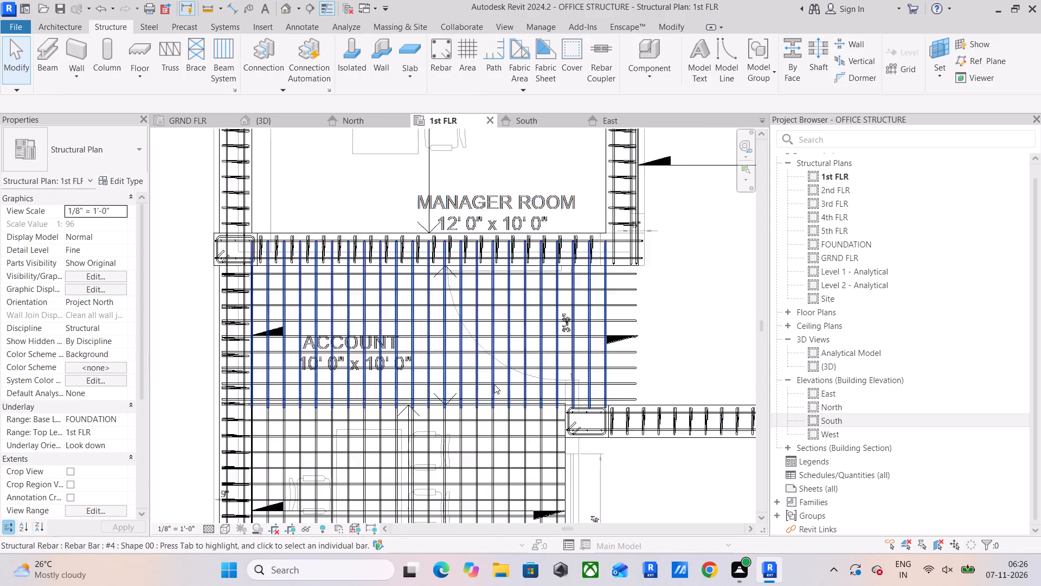
pyautogui.scroll(2, 494, 384)
pyautogui.moveTo(489, 400); pyautogui.dragTo(499, 340, button='middle')
pyautogui.scroll(8, 490, 347)
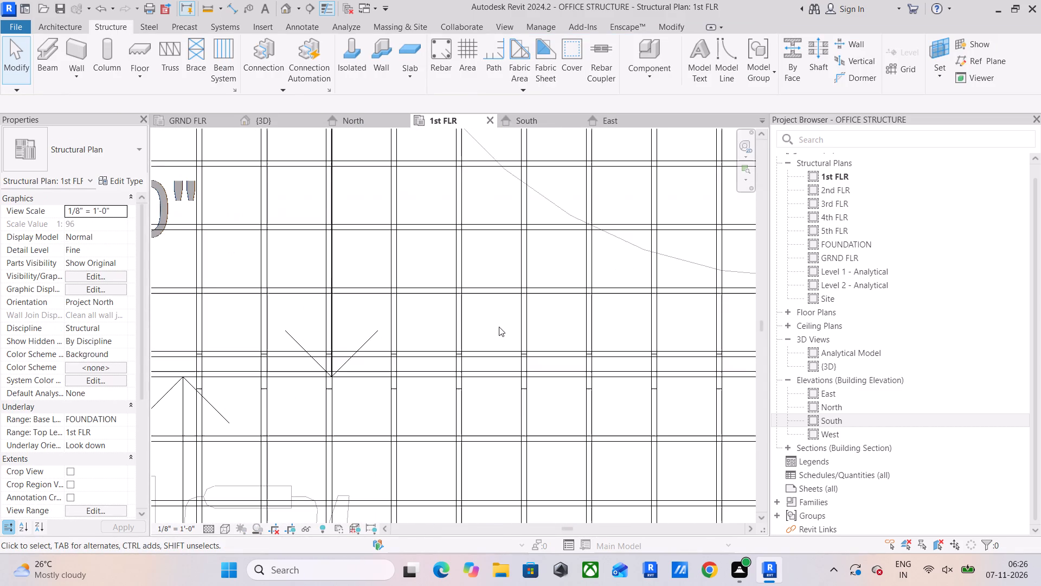
pyautogui.scroll(-12, 479, 392)
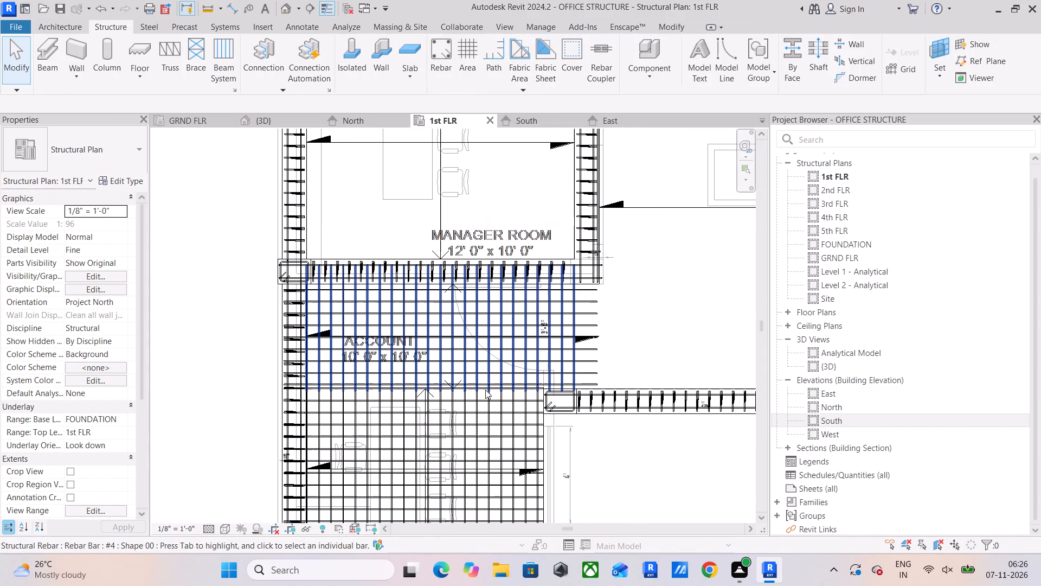
pyautogui.moveTo(526, 460); pyautogui.dragTo(489, 327, button='middle')
pyautogui.scroll(5, 422, 426)
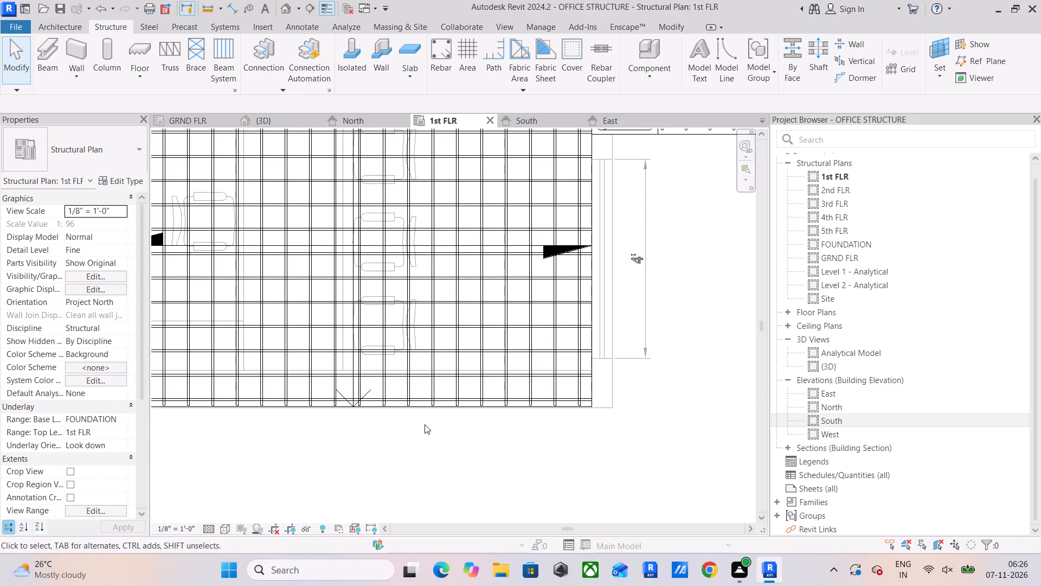
pyautogui.scroll(4, 453, 411)
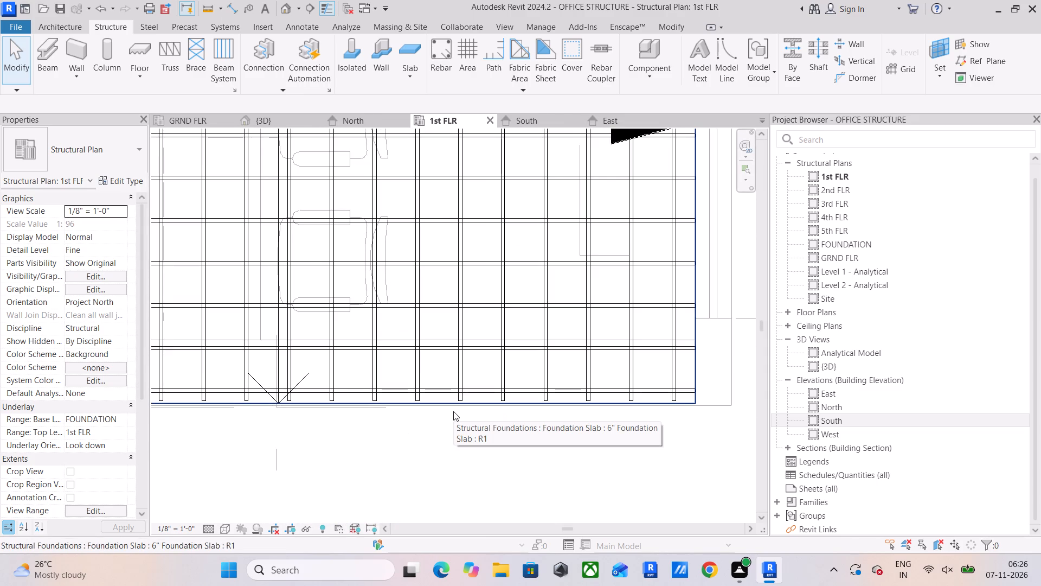
pyautogui.scroll(-10, 453, 411)
pyautogui.moveTo(447, 434); pyautogui.dragTo(444, 458, button='middle')
pyautogui.scroll(6, 430, 308)
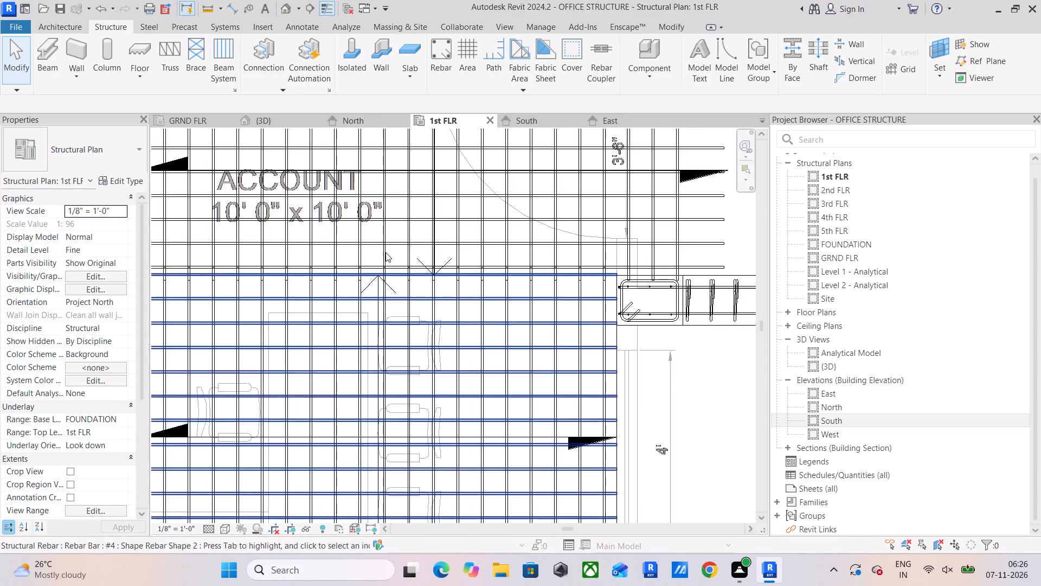
pyautogui.scroll(4, 385, 252)
pyautogui.scroll(-5, 410, 251)
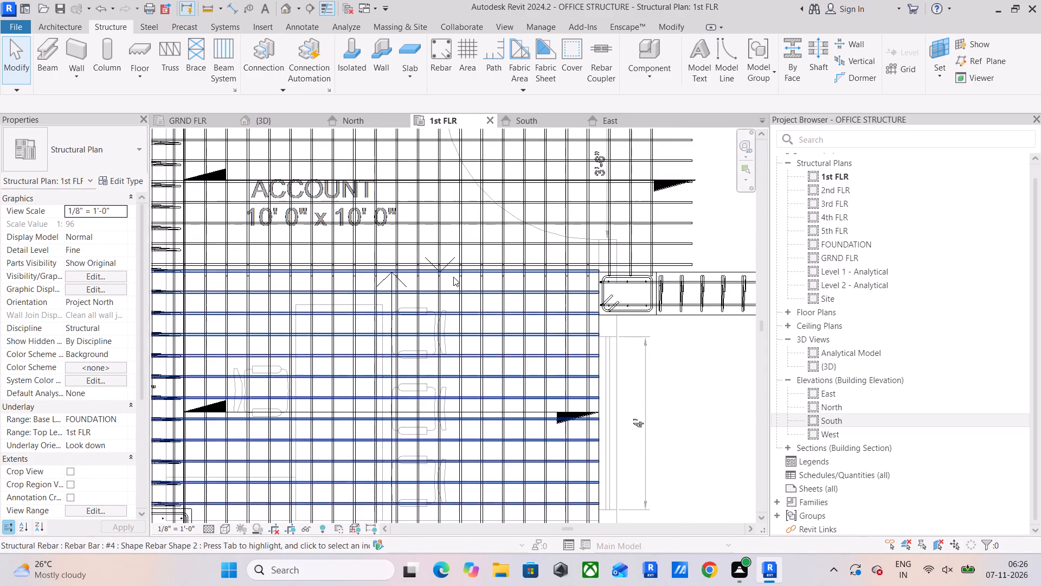
pyautogui.scroll(-4, 453, 277)
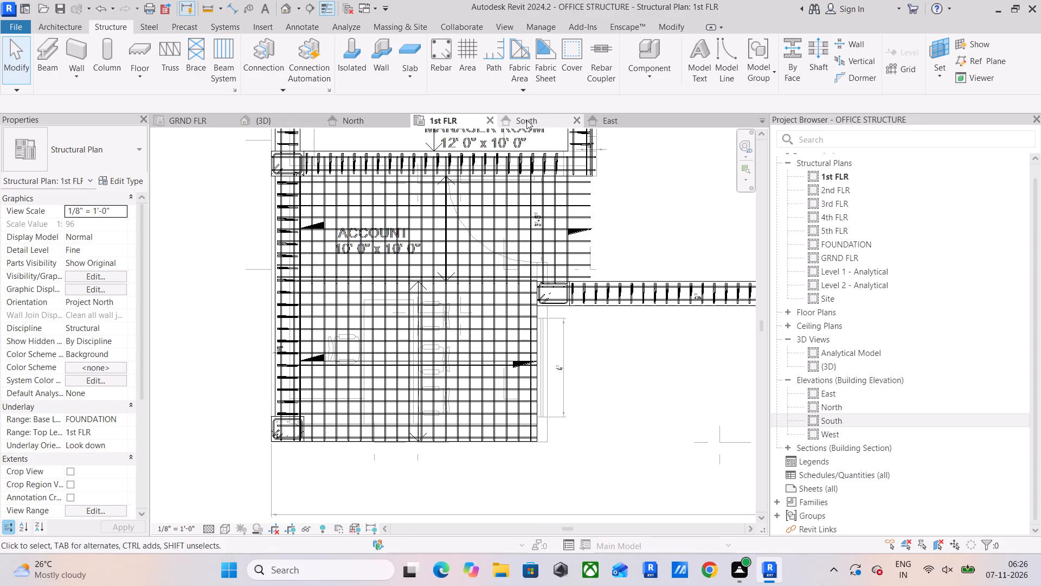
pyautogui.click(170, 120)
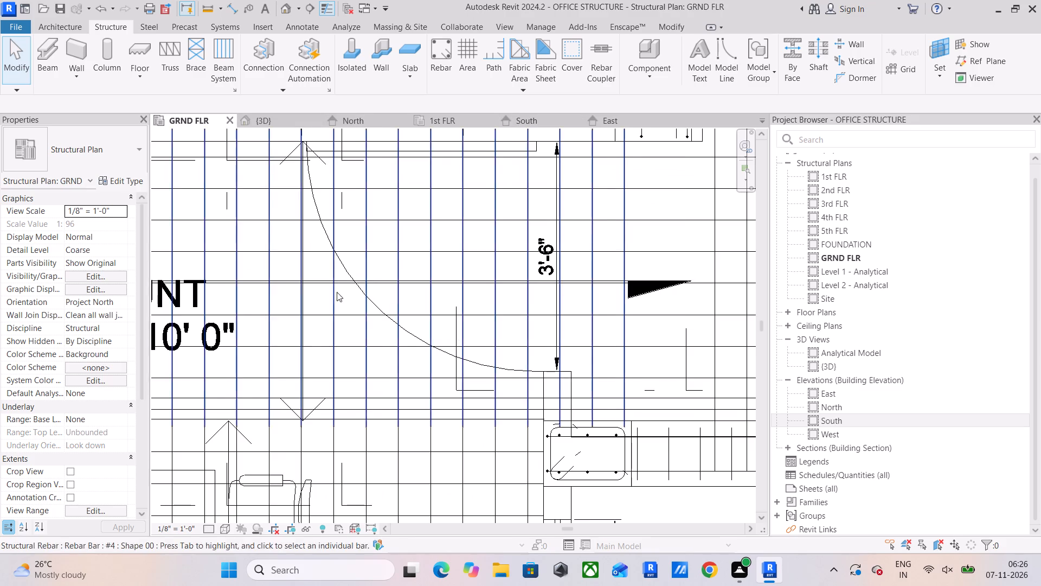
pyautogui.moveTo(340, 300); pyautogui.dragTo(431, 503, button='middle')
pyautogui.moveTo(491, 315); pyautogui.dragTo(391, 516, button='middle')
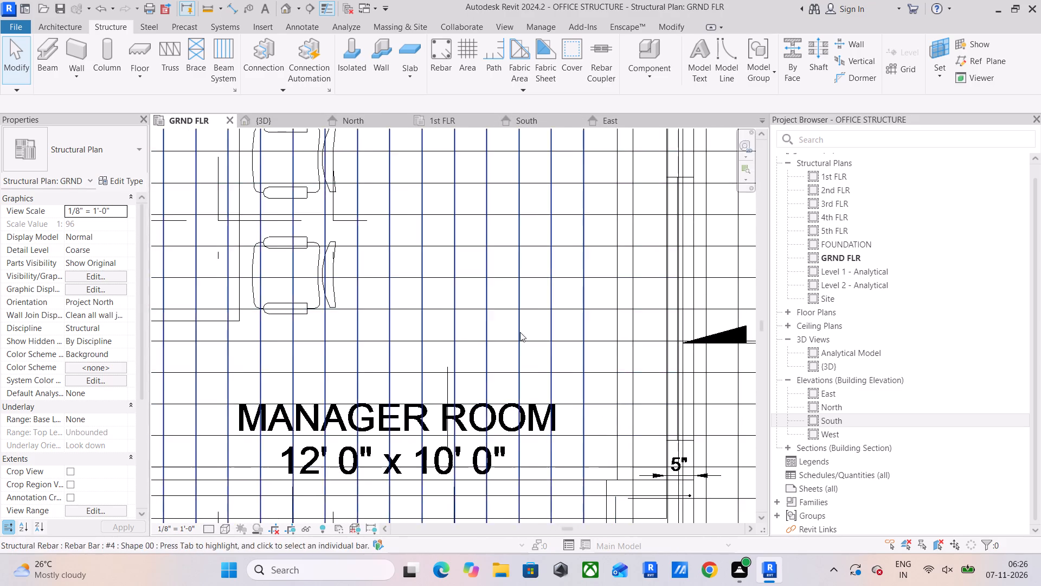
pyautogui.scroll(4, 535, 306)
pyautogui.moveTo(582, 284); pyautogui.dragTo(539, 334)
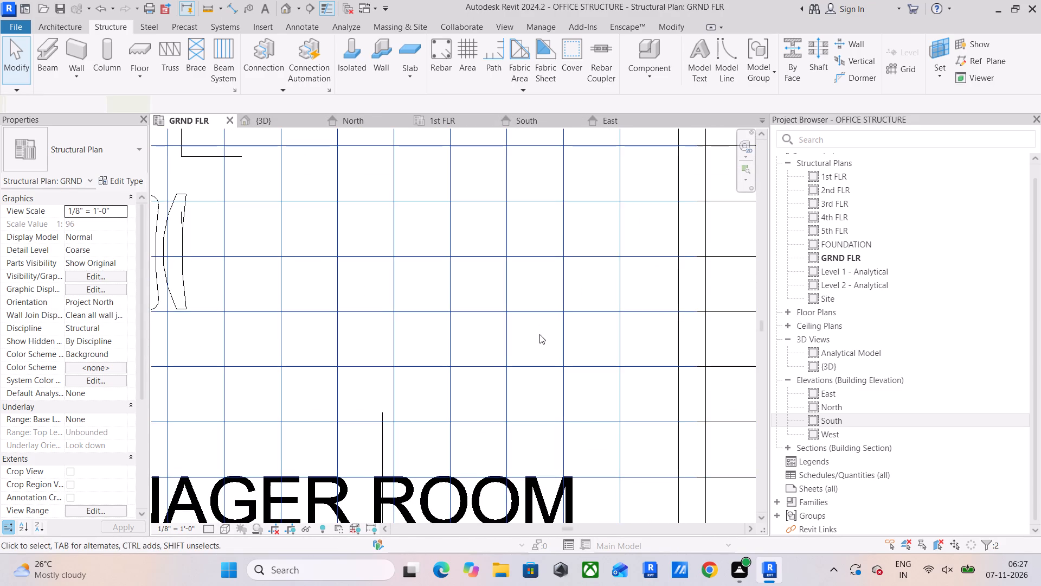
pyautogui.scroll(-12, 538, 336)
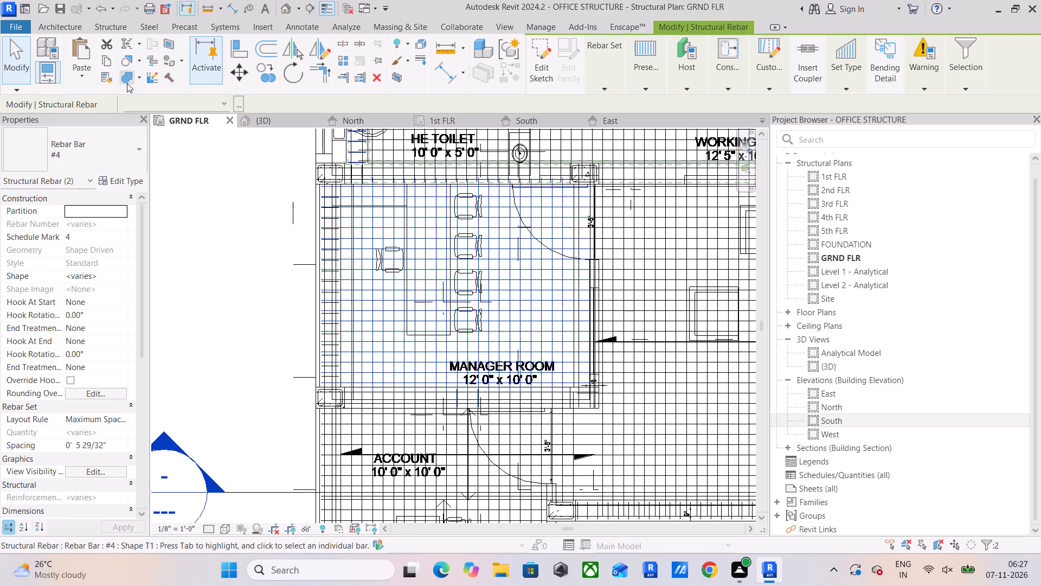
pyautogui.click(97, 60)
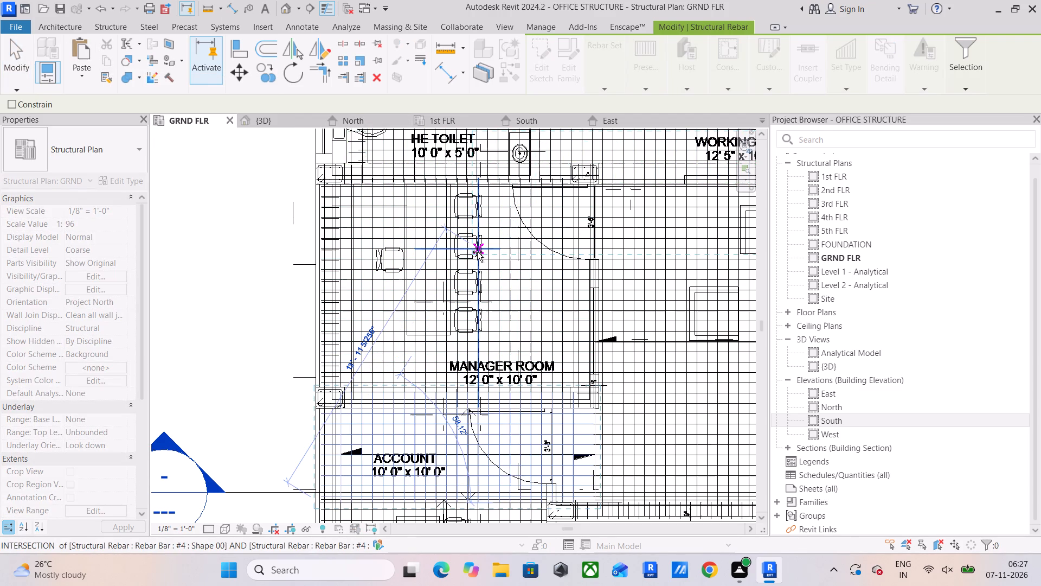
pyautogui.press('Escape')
# Copy the two #4 slab rebar sets of the MANAGER ROOM bay in the GRND FLR plan and paste them aligned to 1st FLR.
pyautogui.scroll(2, 600, 406)
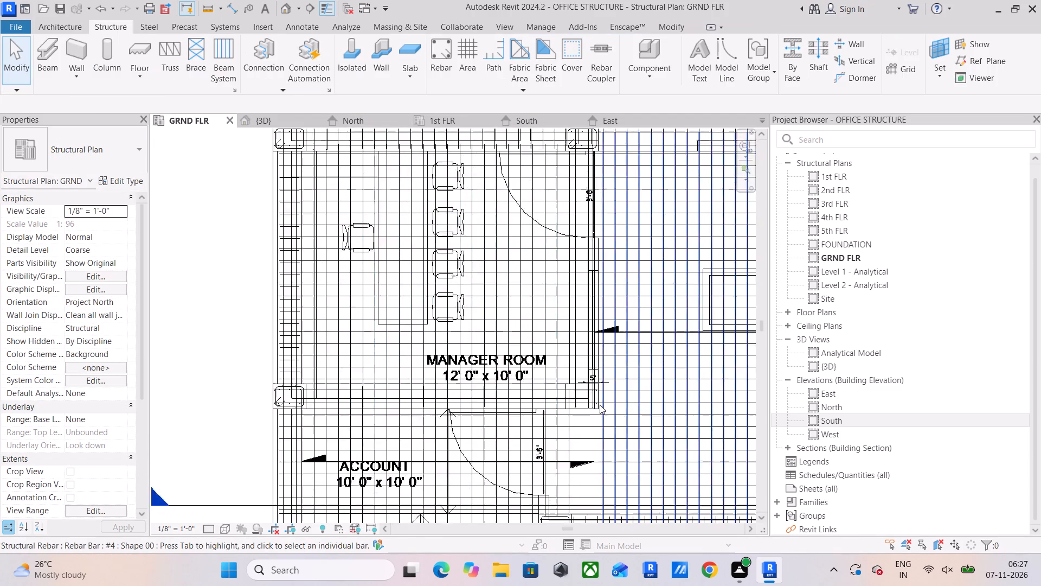
pyautogui.scroll(1, 600, 405)
pyautogui.scroll(5, 504, 276)
pyautogui.moveTo(536, 297); pyautogui.dragTo(507, 321)
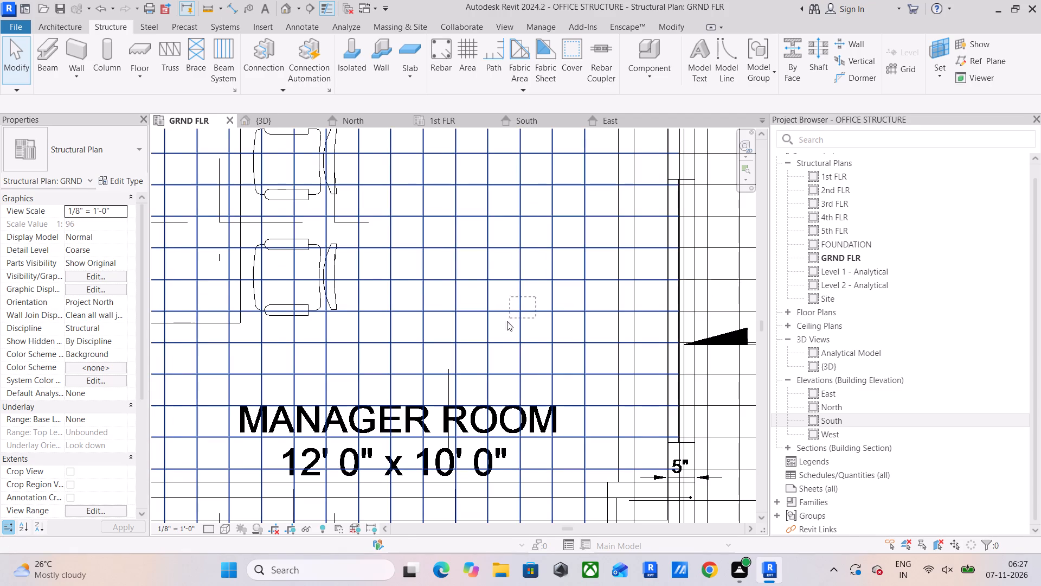
pyautogui.moveTo(507, 321); pyautogui.dragTo(504, 324)
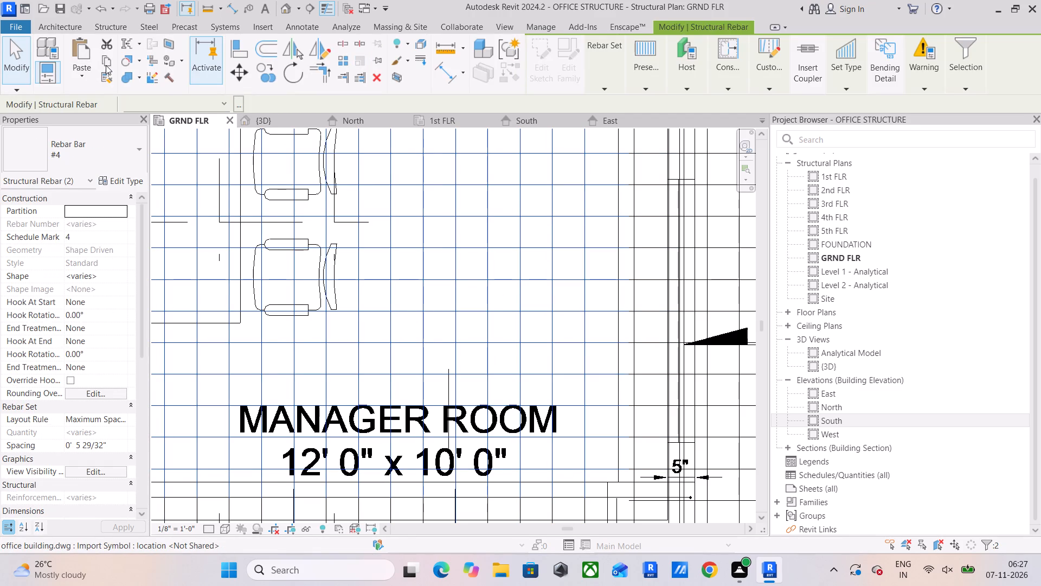
pyautogui.click(106, 65)
pyautogui.click(76, 80)
pyautogui.click(116, 129)
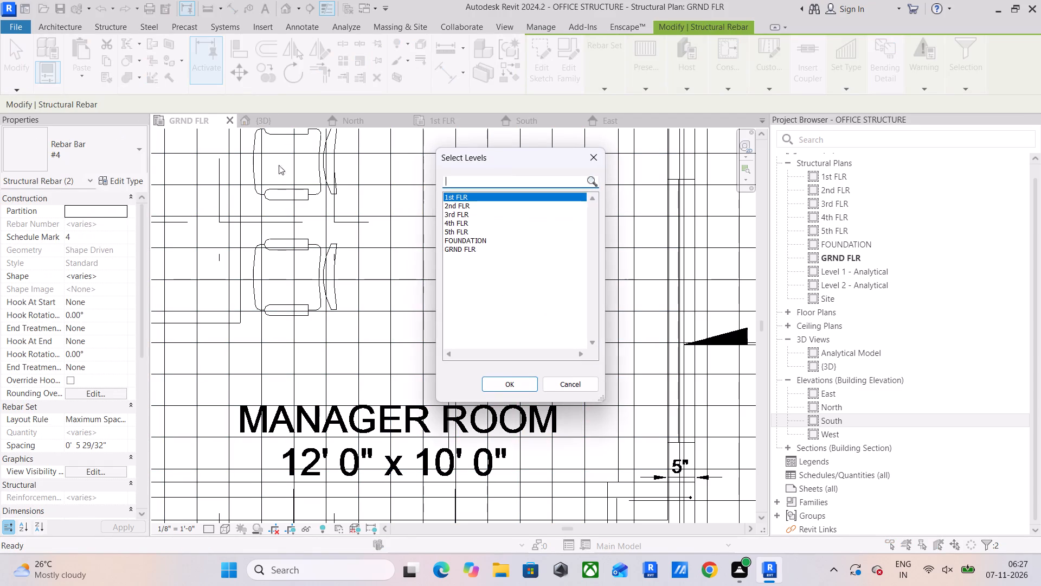
pyautogui.click(516, 385)
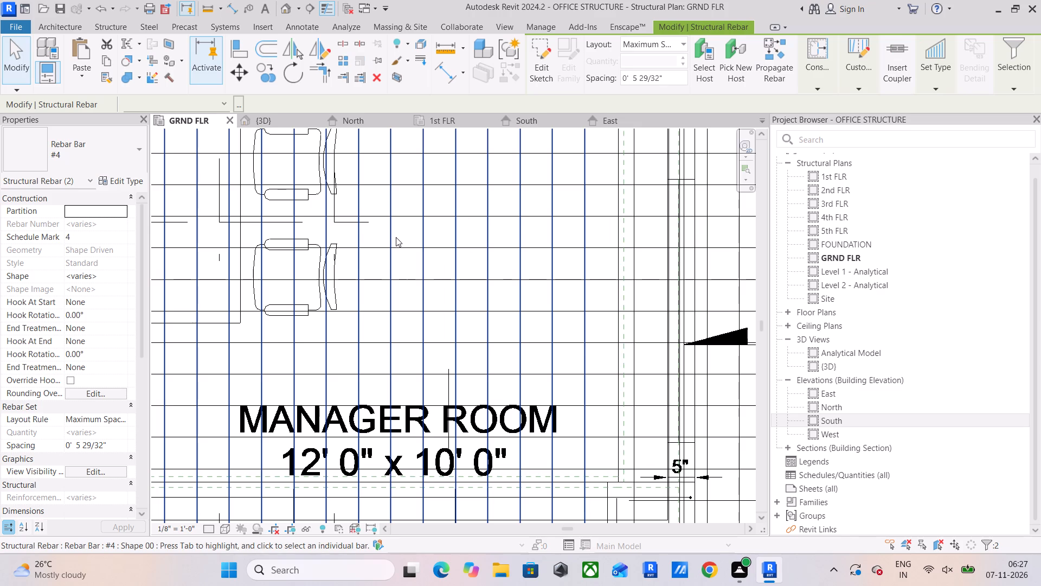
# Check the pasted #4 rebar in the MANAGER ROOM bay of the 1st FLR plan by selecting its two sets.
pyautogui.click(435, 125)
pyautogui.moveTo(485, 215); pyautogui.dragTo(461, 442, button='middle')
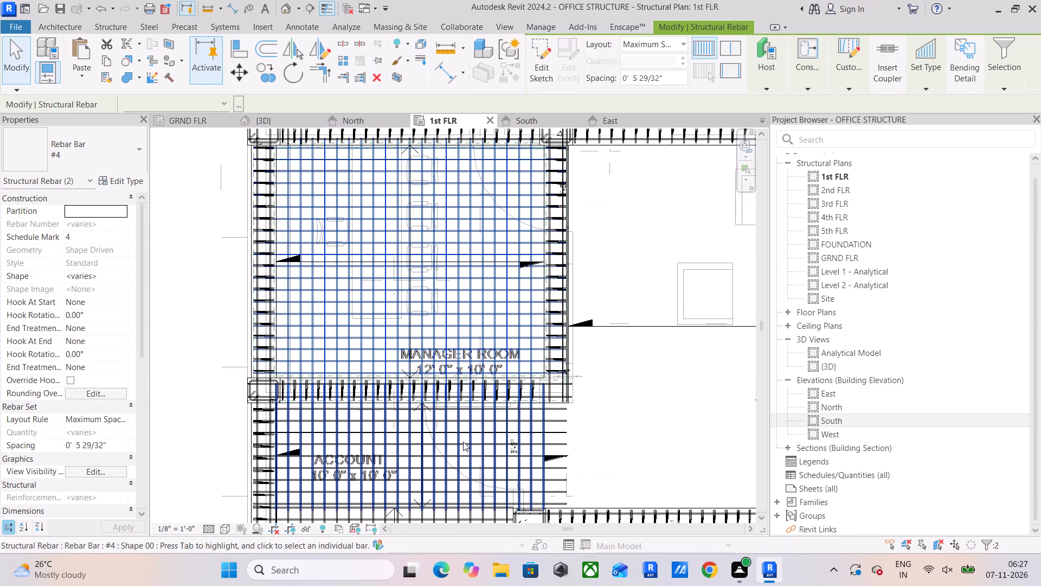
pyautogui.click(634, 250)
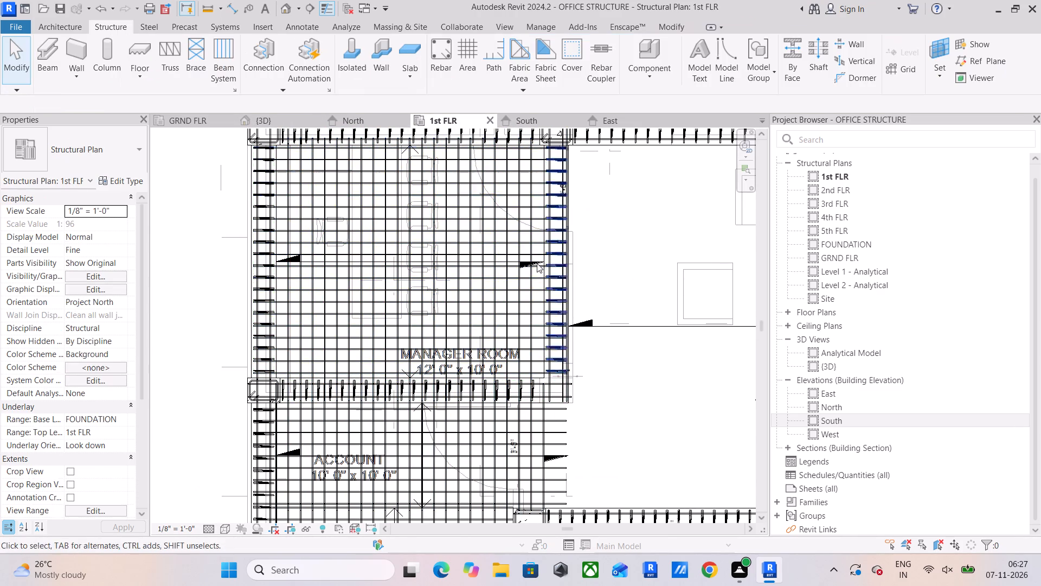
pyautogui.scroll(8, 513, 257)
pyautogui.moveTo(479, 243); pyautogui.dragTo(449, 266)
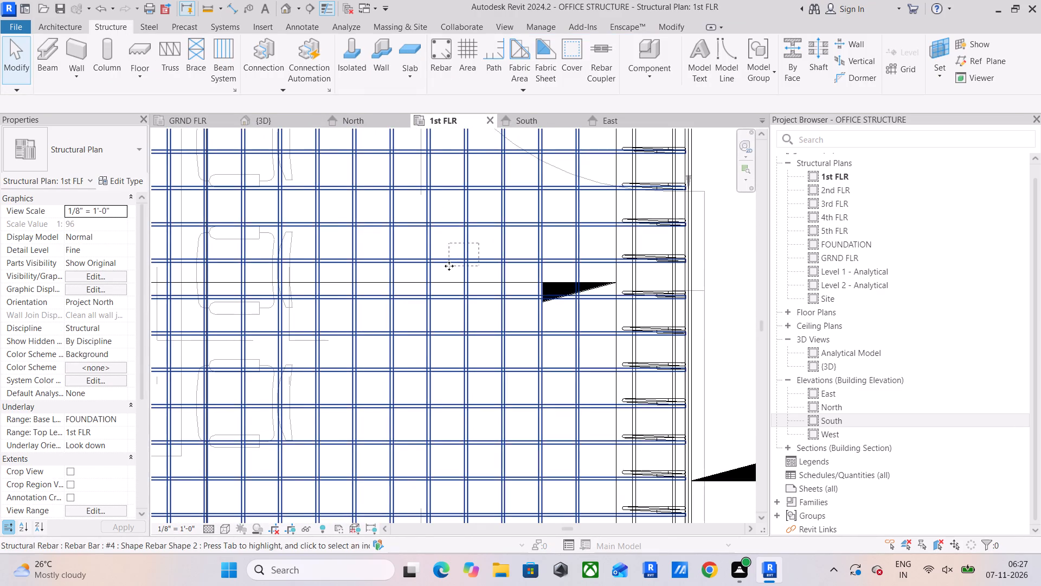
pyautogui.scroll(-5, 503, 223)
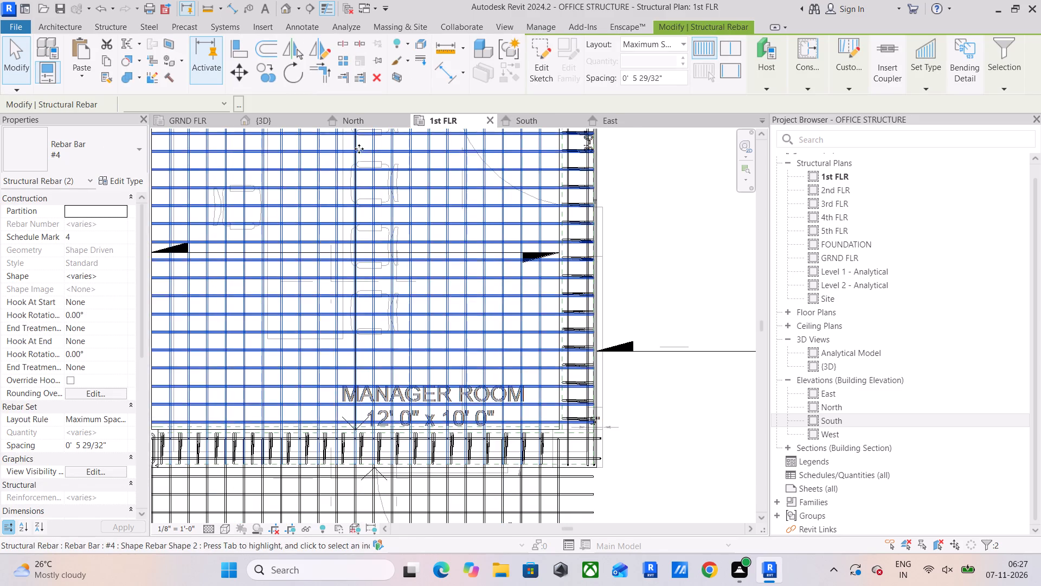
# Delete the two #4 slab rebar sets of the MANAGER ROOM bay in the GRND FLR plan.
pyautogui.click(196, 126)
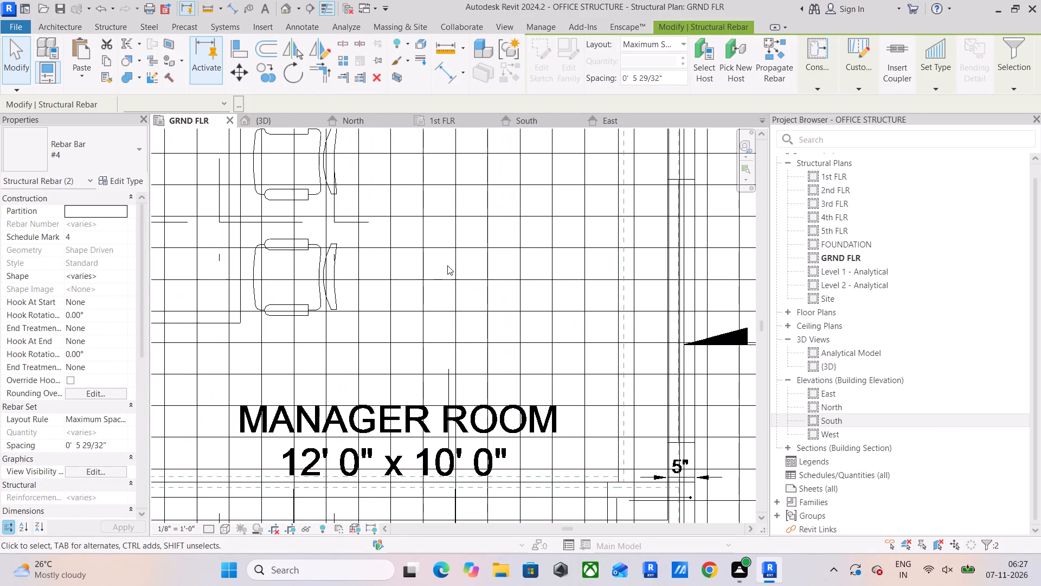
pyautogui.click(447, 265)
pyautogui.moveTo(447, 265); pyautogui.dragTo(414, 291)
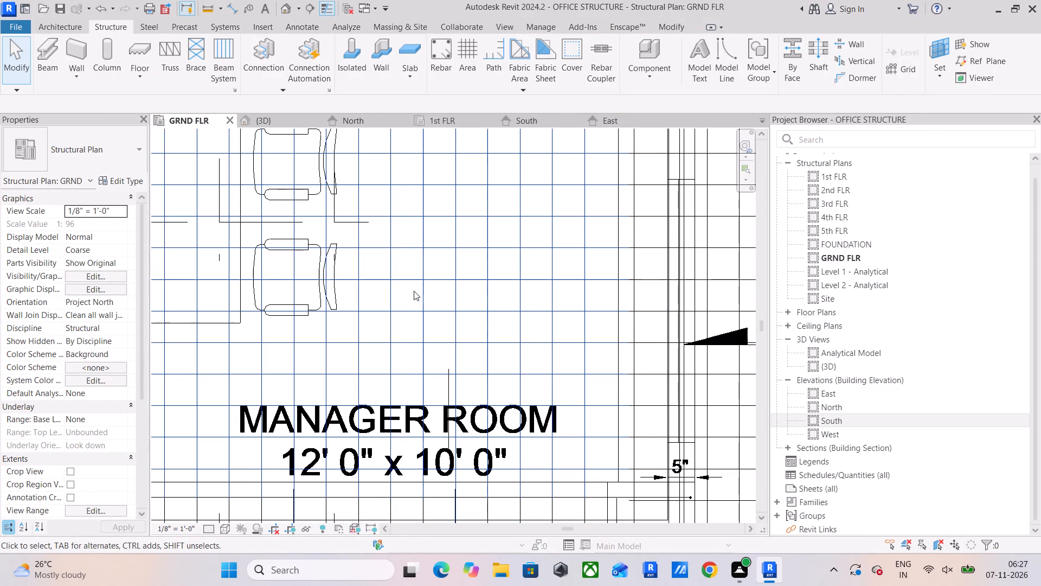
pyautogui.scroll(-3, 414, 291)
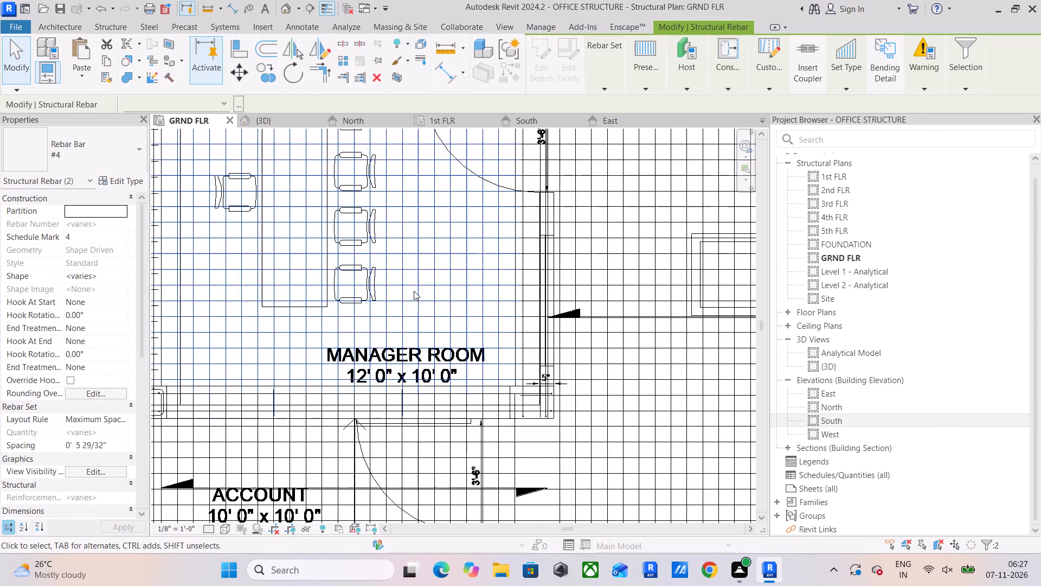
pyautogui.scroll(-6, 414, 291)
pyautogui.moveTo(414, 291); pyautogui.dragTo(427, 320, button='middle')
pyautogui.scroll(-1, 427, 320)
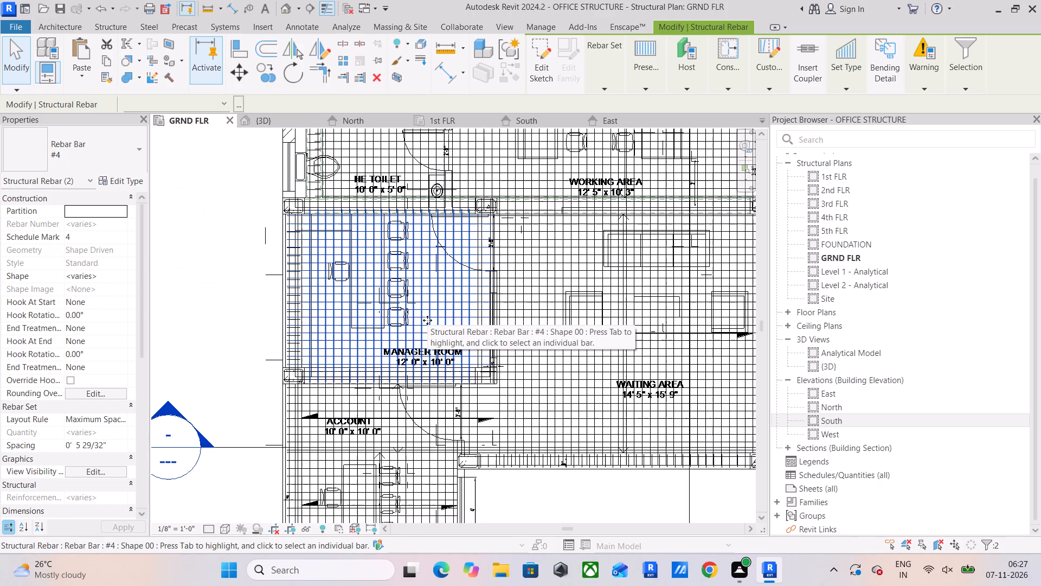
pyautogui.press('Delete')
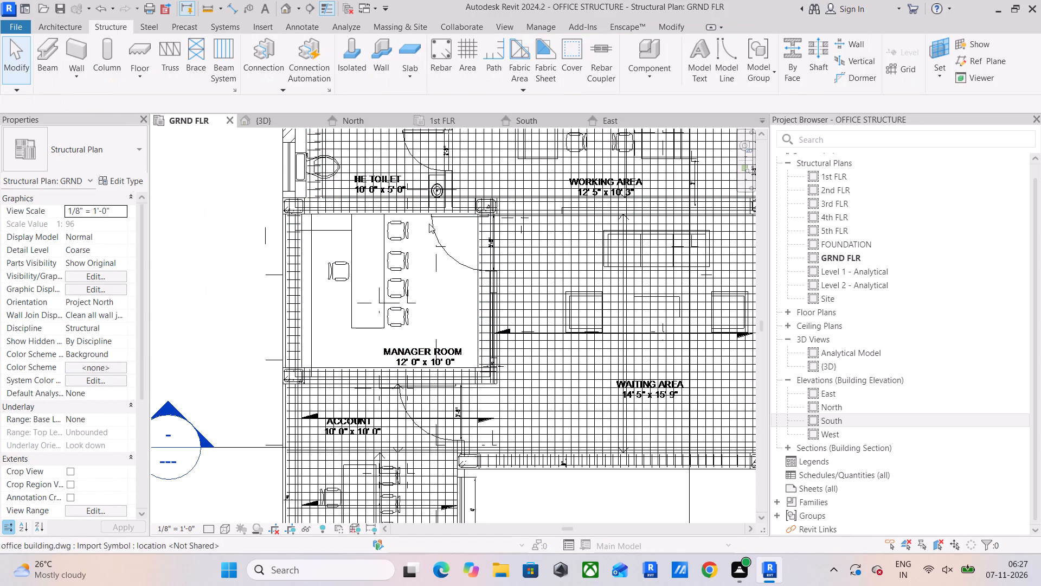
# Copy the two #4 slab rebar sets of the MANAGER ROOM bay in the 1st FLR plan and paste them aligned to GRND FLR.
pyautogui.click(441, 123)
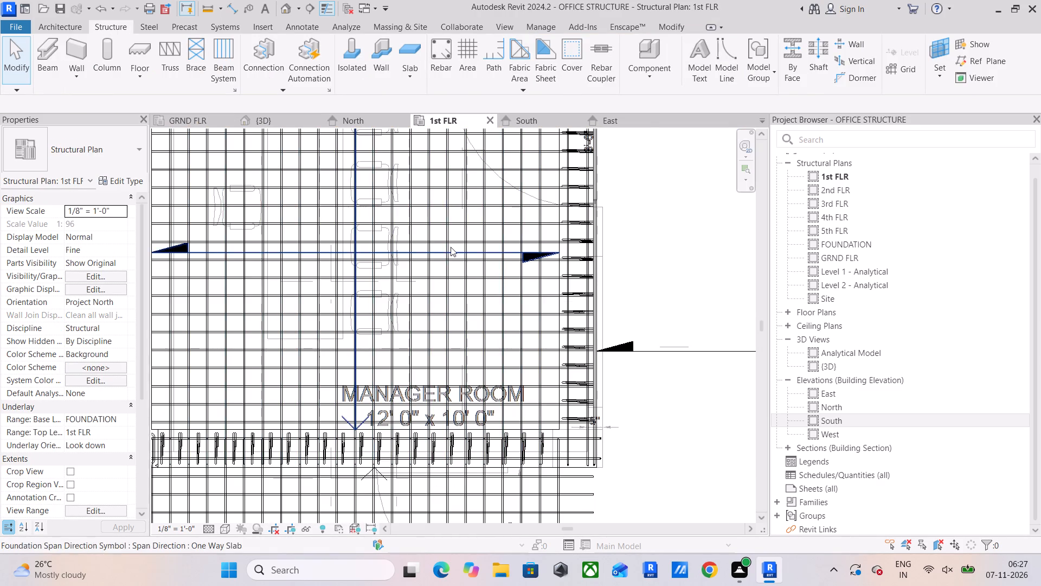
pyautogui.scroll(4, 471, 227)
pyautogui.moveTo(441, 237); pyautogui.dragTo(422, 262)
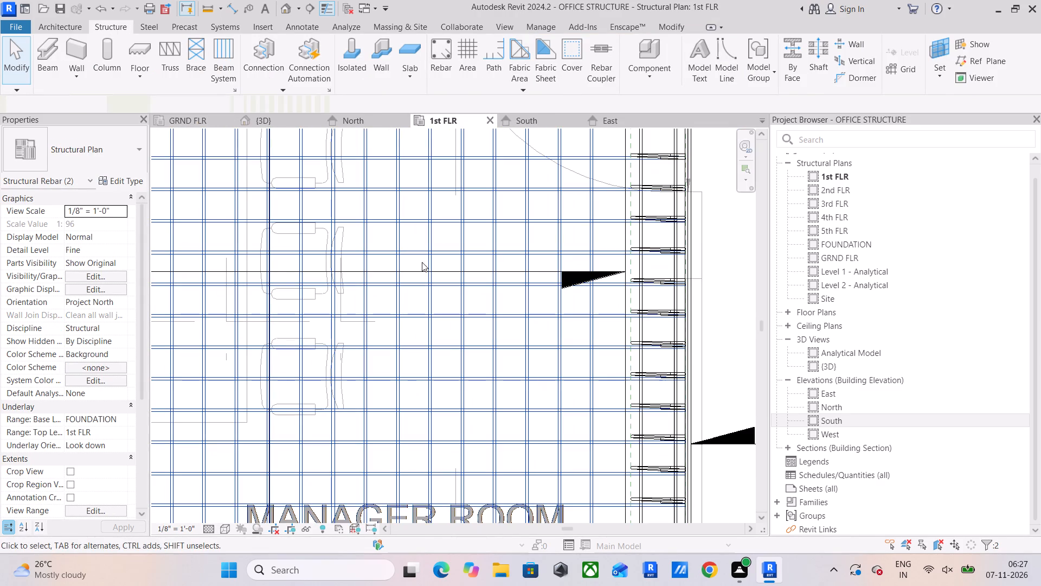
pyautogui.click(110, 56)
pyautogui.click(86, 74)
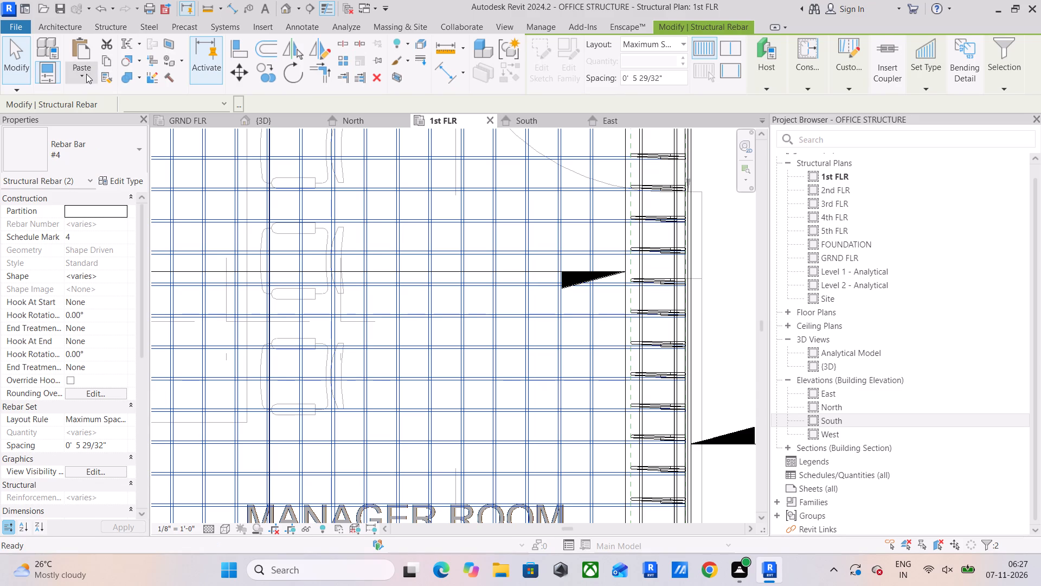
pyautogui.click(98, 125)
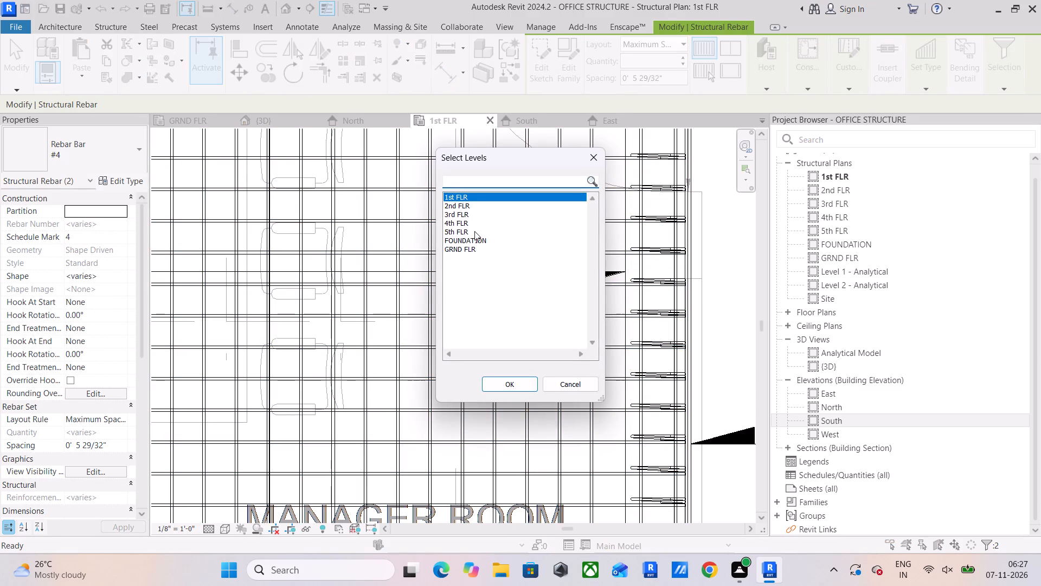
pyautogui.click(467, 248)
pyautogui.click(518, 385)
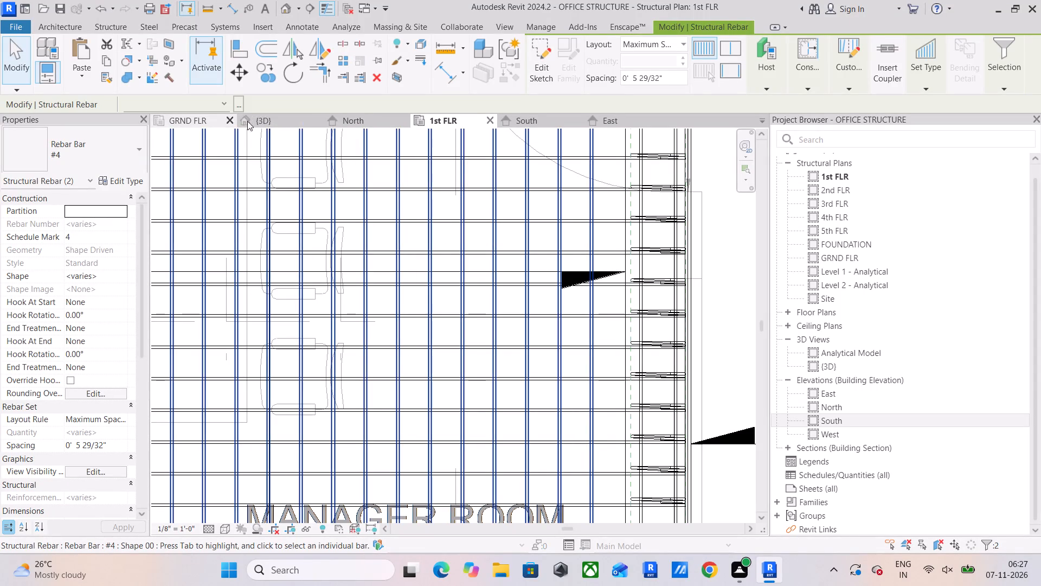
# Check the pasted #4 slab rebar in the MANAGER ROOM bay of the GRND FLR plan, including its edges at the surrounding beams.
pyautogui.click(202, 121)
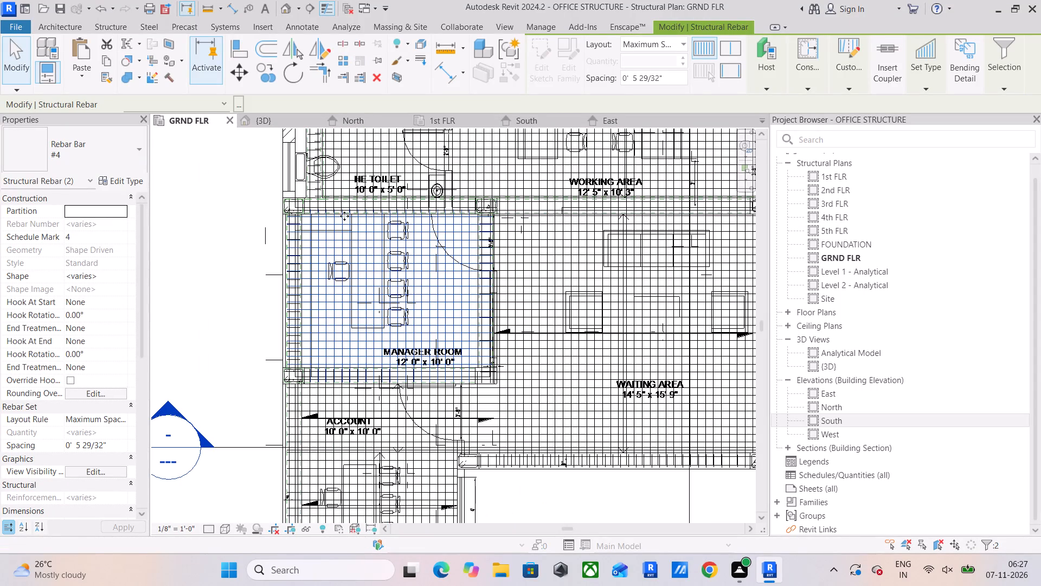
pyautogui.scroll(6, 401, 307)
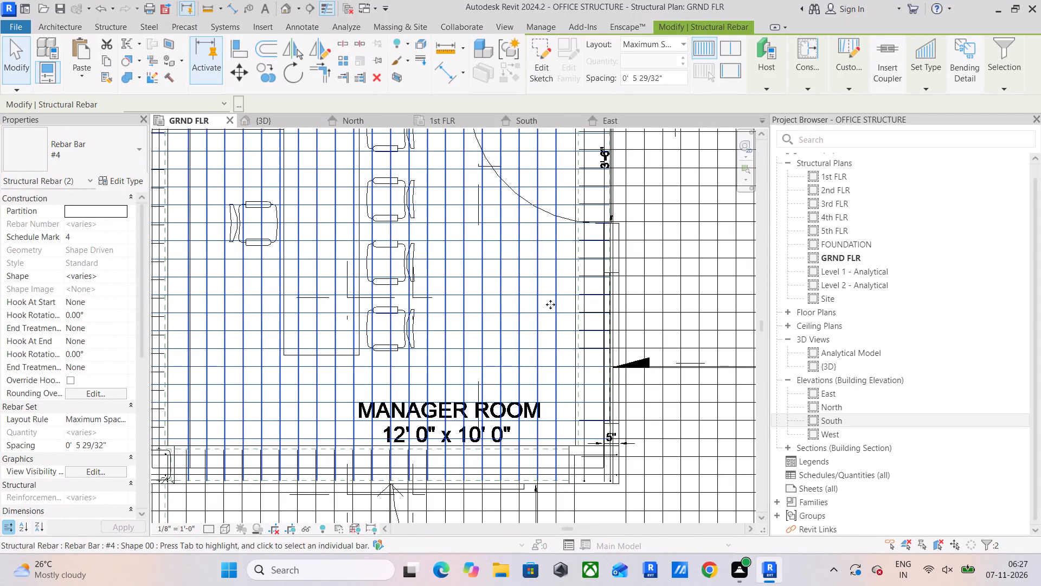
pyautogui.scroll(-2, 548, 298)
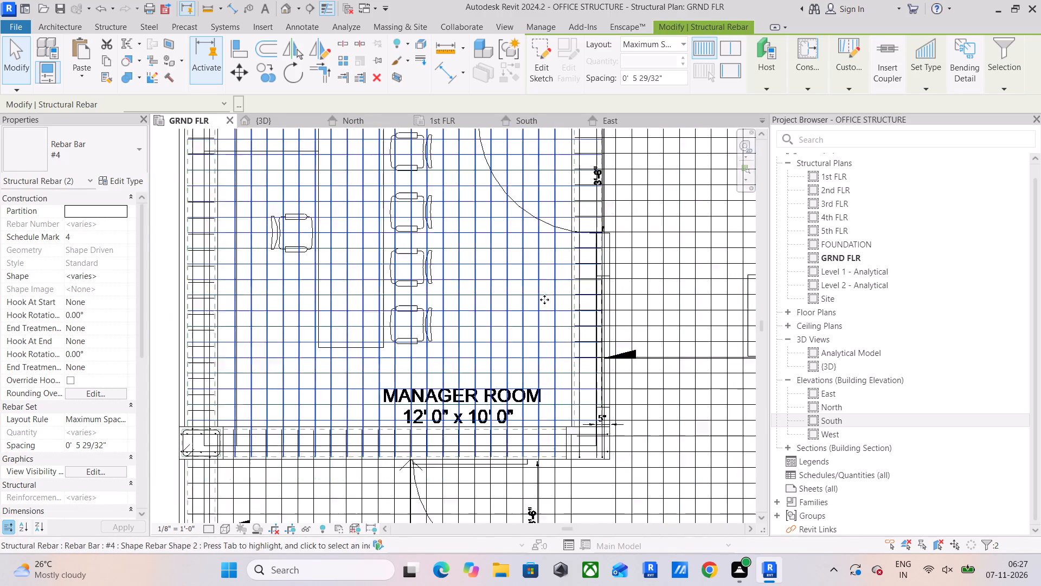
pyautogui.scroll(-3, 544, 300)
pyautogui.moveTo(544, 300); pyautogui.dragTo(495, 336, button='middle')
pyautogui.scroll(5, 506, 327)
pyautogui.scroll(-6, 492, 324)
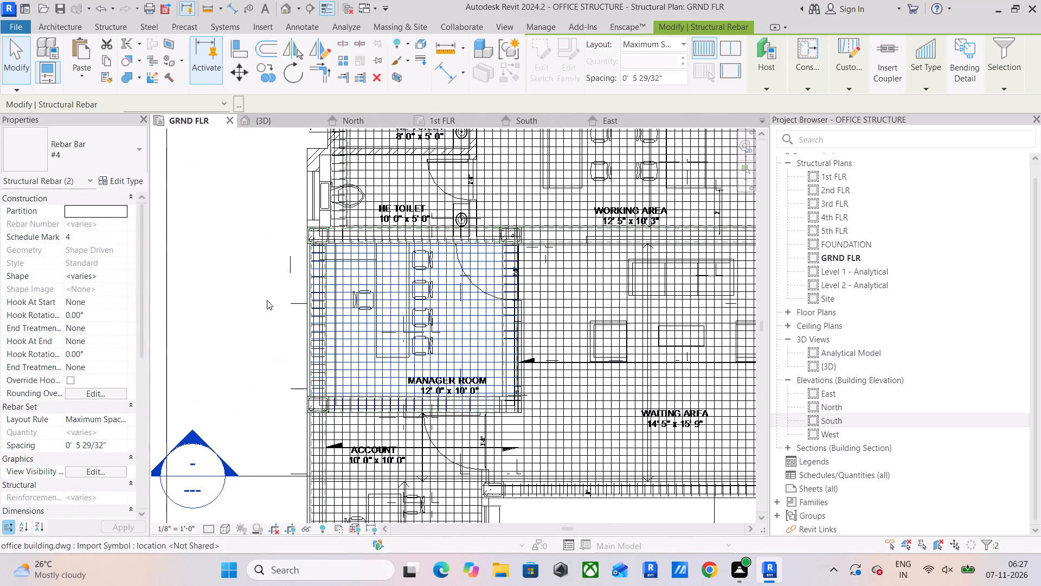
pyautogui.moveTo(233, 285); pyautogui.dragTo(242, 286)
pyautogui.scroll(14, 393, 320)
pyautogui.moveTo(375, 313); pyautogui.dragTo(351, 343)
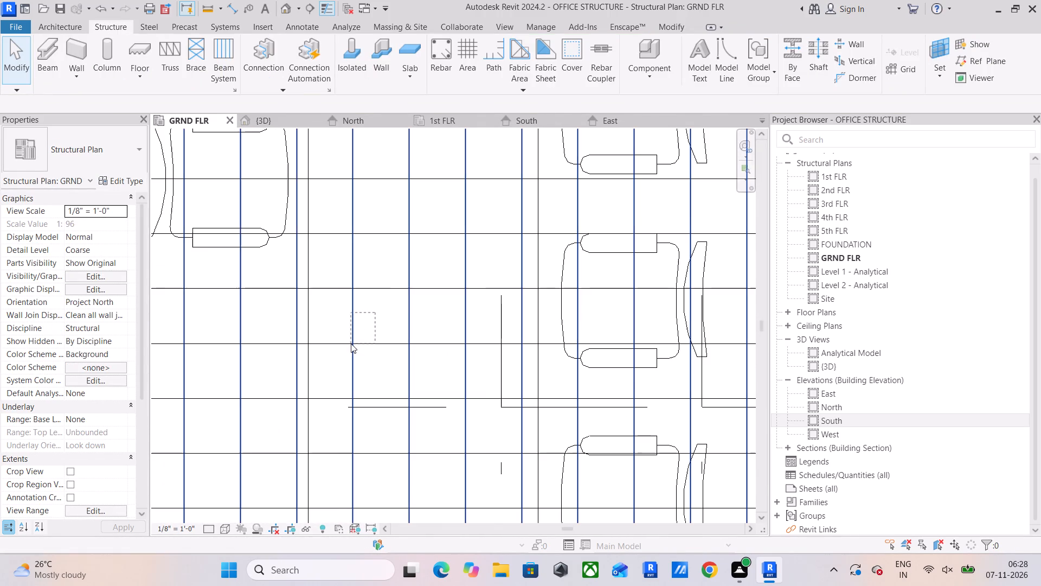
pyautogui.moveTo(351, 343); pyautogui.dragTo(344, 349)
pyautogui.scroll(-10, 344, 349)
pyautogui.moveTo(372, 335); pyautogui.dragTo(357, 358, button='middle')
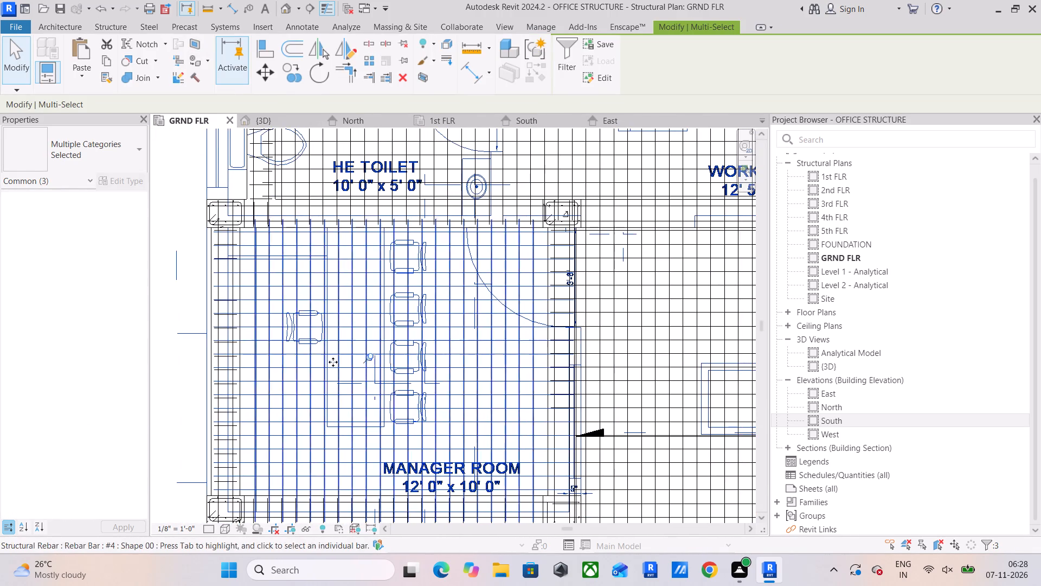
pyautogui.click(175, 202)
# Copy the two #4 slab rebar sets of the WAITING AREA bay in the GRND FLR plan and paste them aligned to 1st FLR.
pyautogui.moveTo(248, 205); pyautogui.dragTo(235, 271, button='middle')
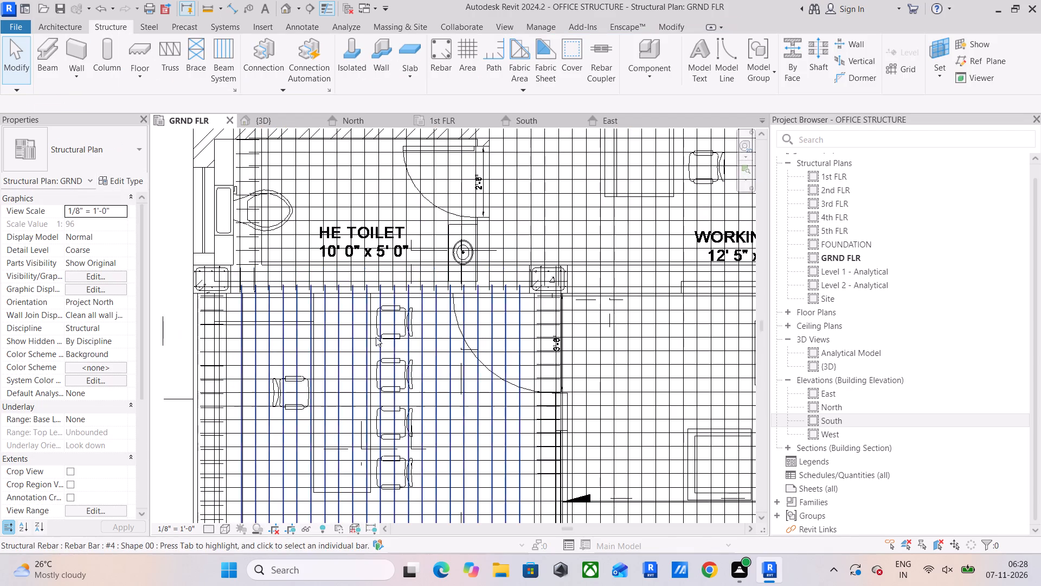
pyautogui.moveTo(302, 299); pyautogui.dragTo(175, 206, button='middle')
pyautogui.moveTo(427, 344); pyautogui.dragTo(335, 227, button='middle')
pyautogui.scroll(4, 412, 226)
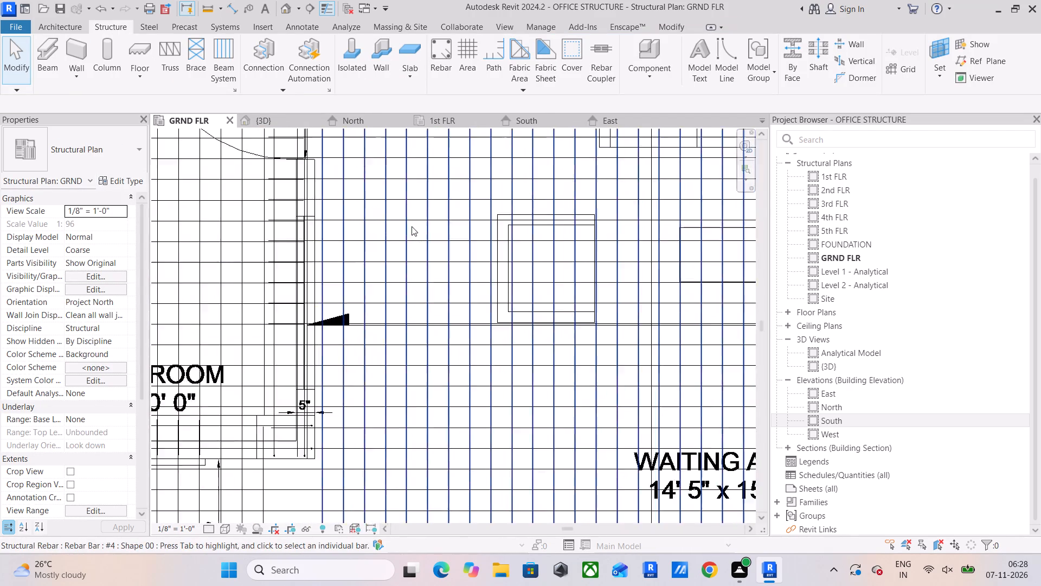
pyautogui.scroll(1, 412, 226)
pyautogui.scroll(4, 433, 280)
pyautogui.moveTo(451, 299); pyautogui.dragTo(409, 340)
pyautogui.scroll(-6, 412, 338)
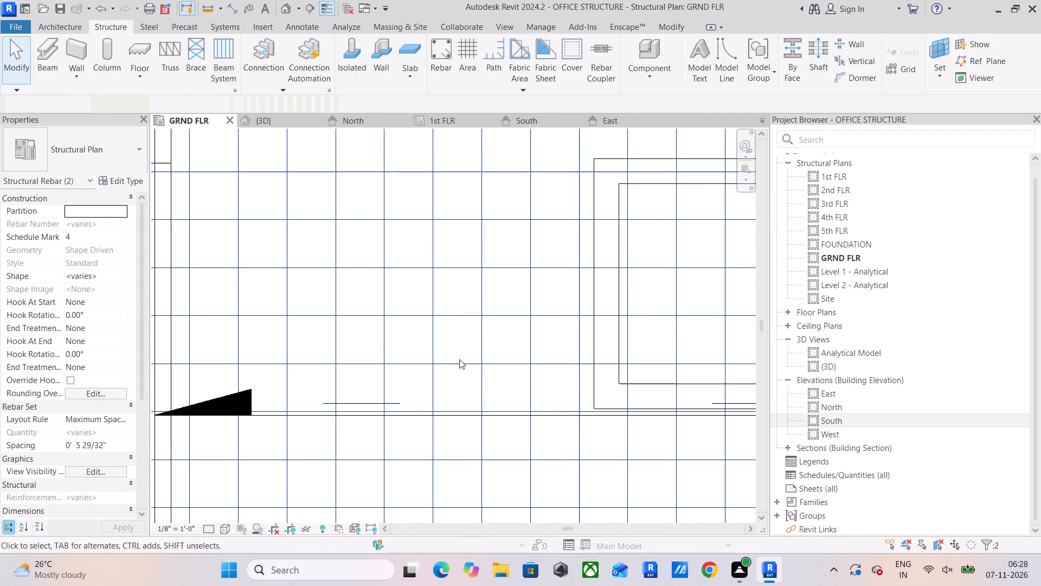
pyautogui.scroll(-9, 459, 359)
pyautogui.moveTo(531, 370); pyautogui.dragTo(515, 379, button='middle')
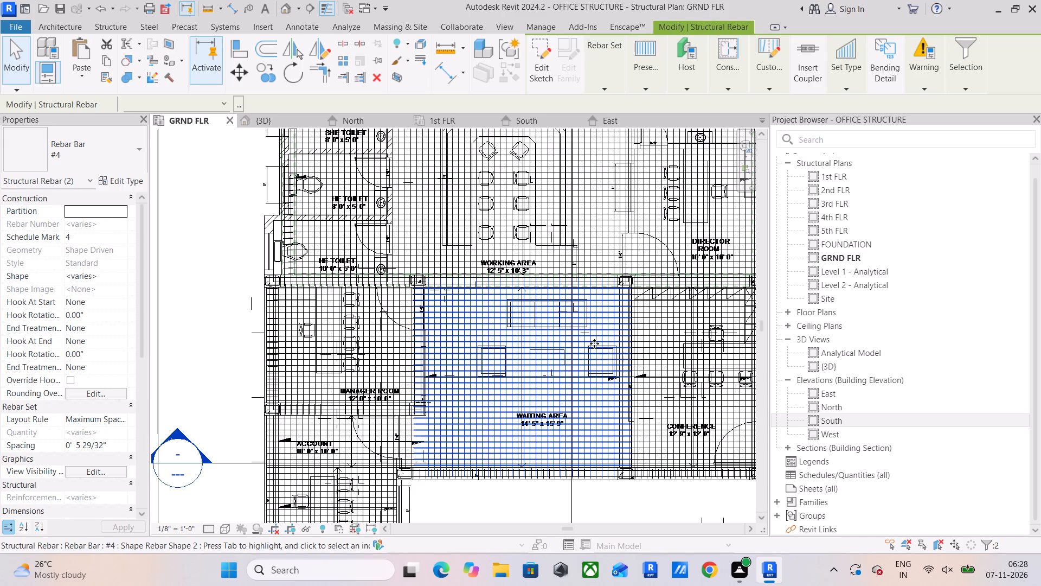
pyautogui.click(102, 60)
pyautogui.click(83, 73)
pyautogui.click(123, 133)
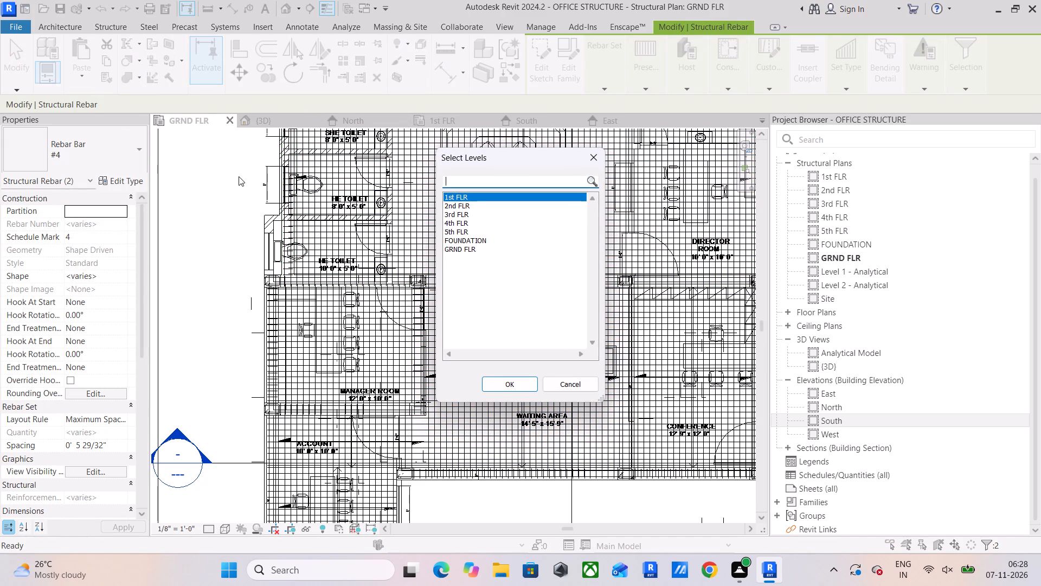
pyautogui.click(503, 381)
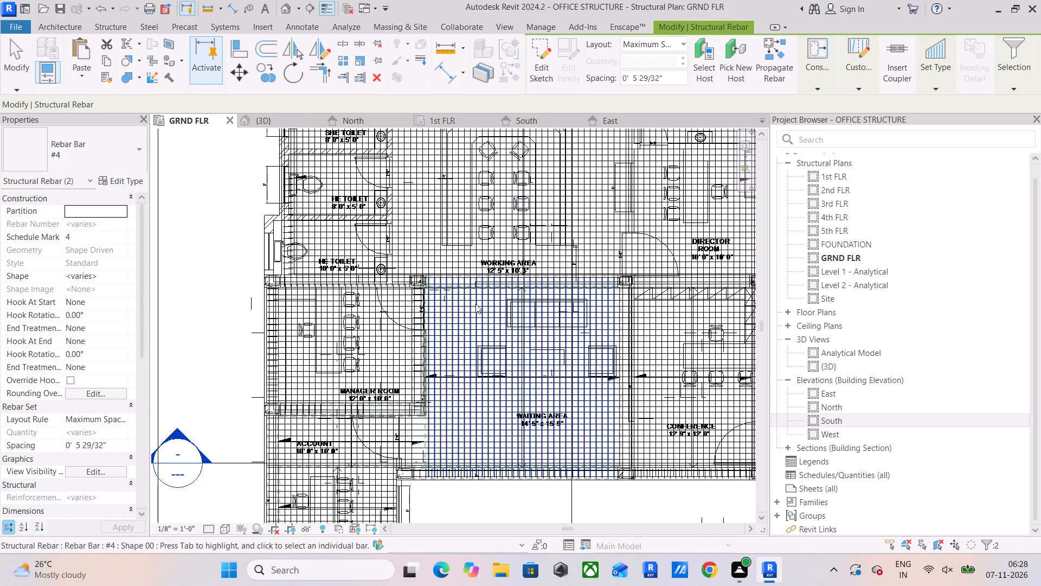
# Examine the pasted #4 slab rebar in the WAITING AREA bay of the 1st FLR plan, including its edges at the surrounding beams.
pyautogui.click(452, 126)
pyautogui.scroll(-10, 440, 234)
pyautogui.moveTo(506, 266); pyautogui.dragTo(496, 270, button='middle')
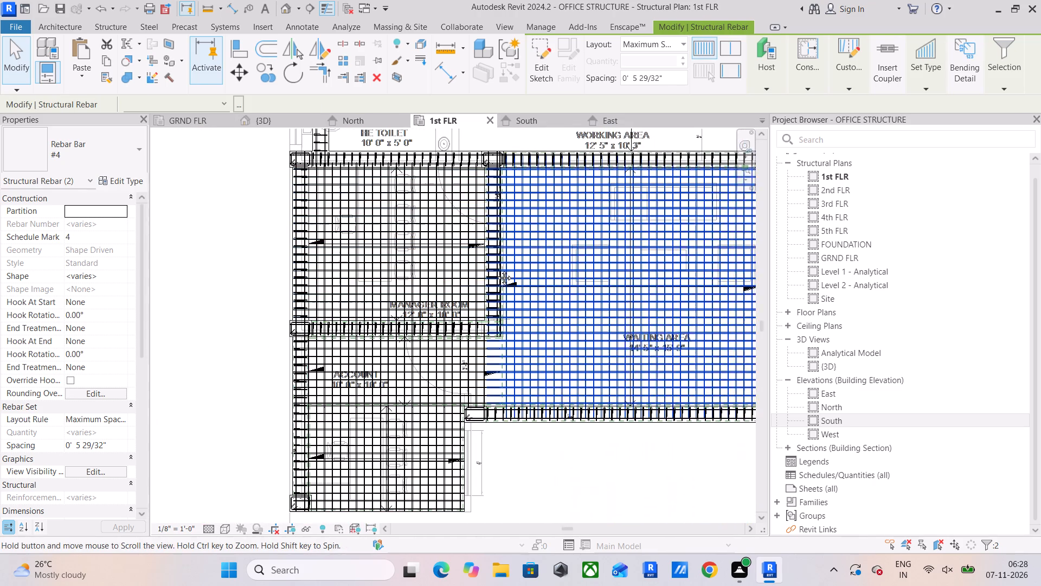
pyautogui.moveTo(496, 270); pyautogui.dragTo(352, 275, button='middle')
pyautogui.scroll(3, 605, 258)
pyautogui.moveTo(602, 263); pyautogui.dragTo(692, 256, button='middle')
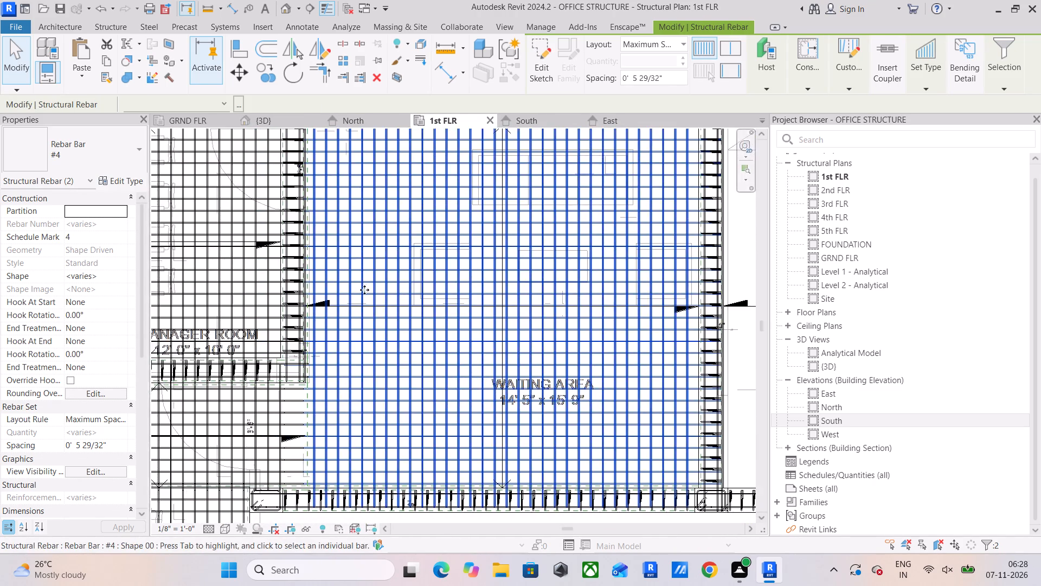
pyautogui.scroll(6, 332, 288)
pyautogui.scroll(4, 285, 303)
pyautogui.moveTo(278, 306); pyautogui.dragTo(306, 291, button='middle')
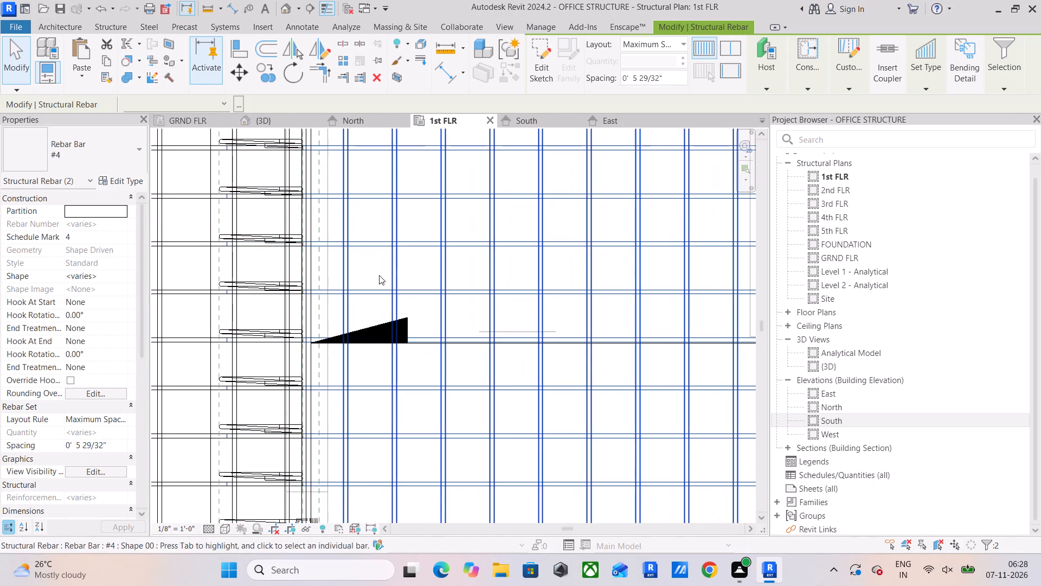
pyautogui.click(365, 262)
pyautogui.scroll(-5, 295, 332)
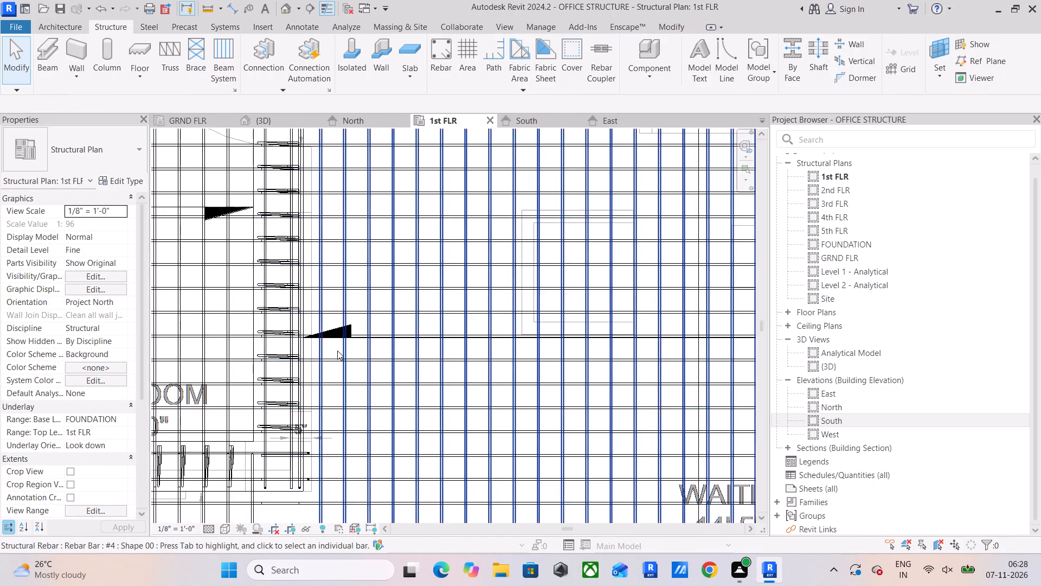
pyautogui.scroll(-4, 340, 351)
pyautogui.moveTo(388, 359); pyautogui.dragTo(385, 284, button='middle')
pyautogui.scroll(-4, 386, 284)
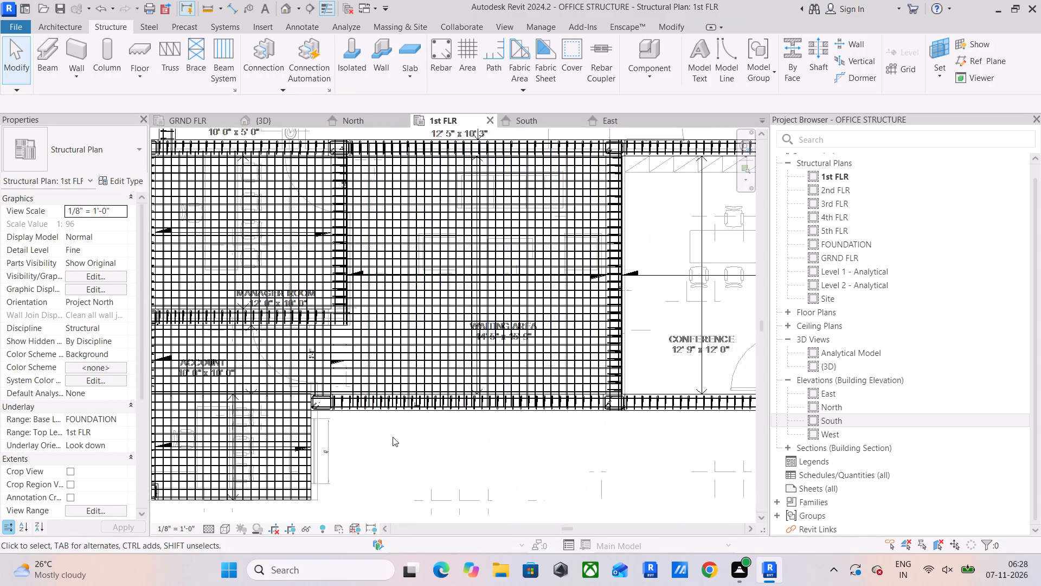
pyautogui.scroll(6, 381, 425)
pyautogui.scroll(5, 338, 392)
pyautogui.click(320, 356)
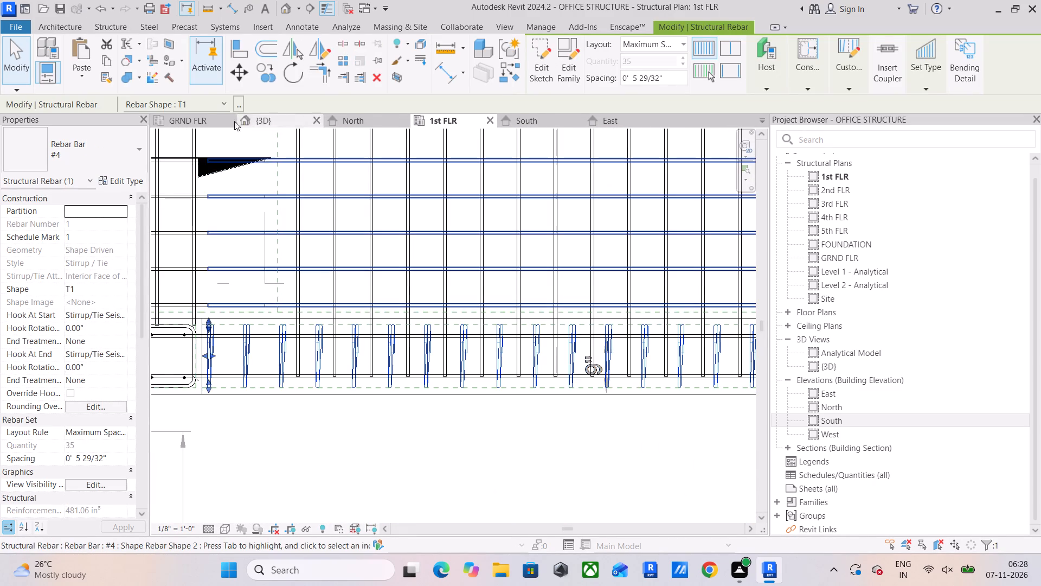
# Delete the two #4 slab rebar sets of the WAITING AREA bay in the GRND FLR plan.
pyautogui.click(202, 118)
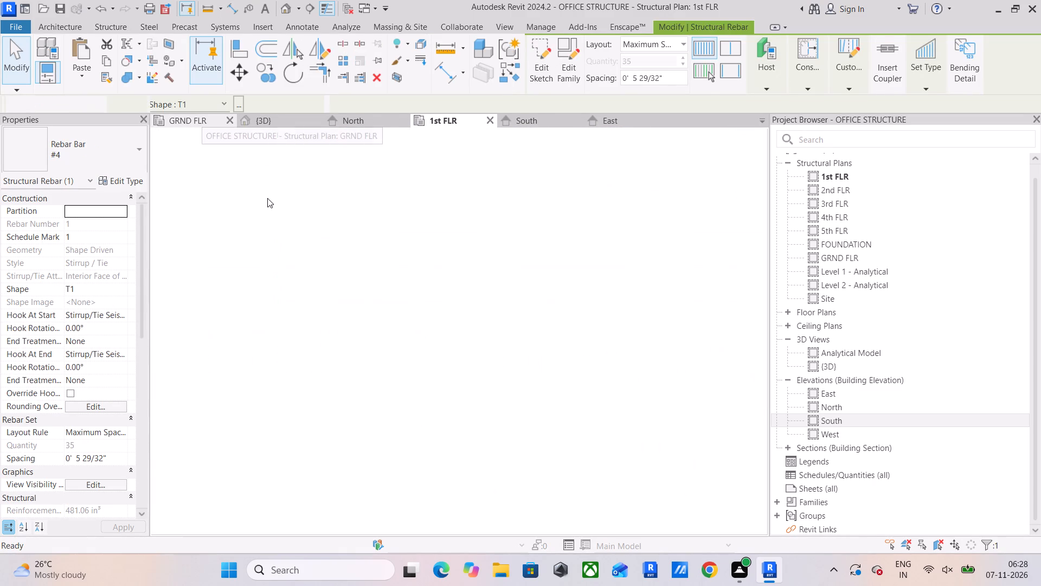
pyautogui.scroll(14, 499, 339)
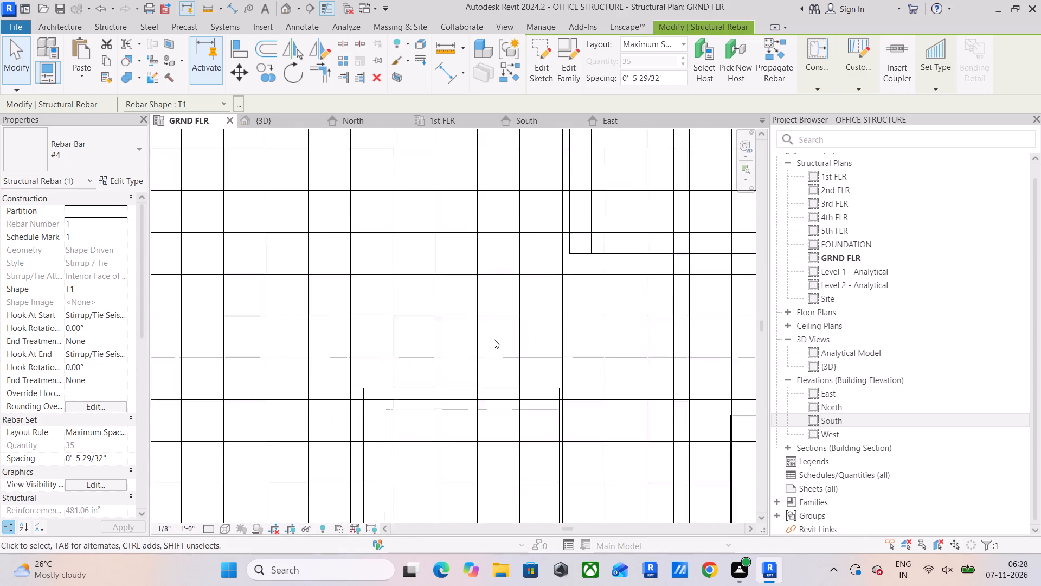
pyautogui.scroll(1, 494, 339)
pyautogui.moveTo(493, 337); pyautogui.dragTo(466, 365)
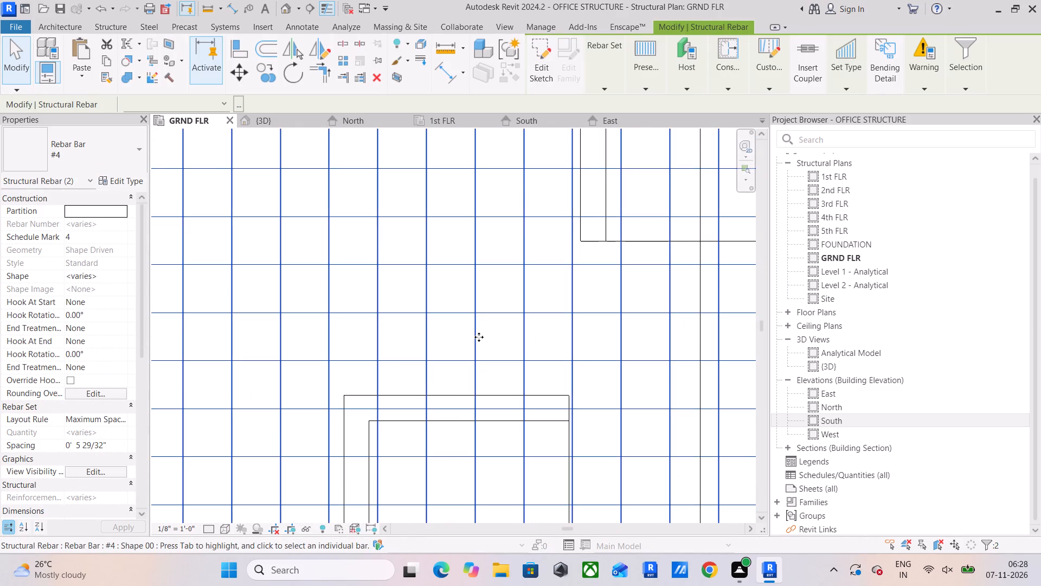
pyautogui.scroll(-4, 479, 337)
pyautogui.press('Delete')
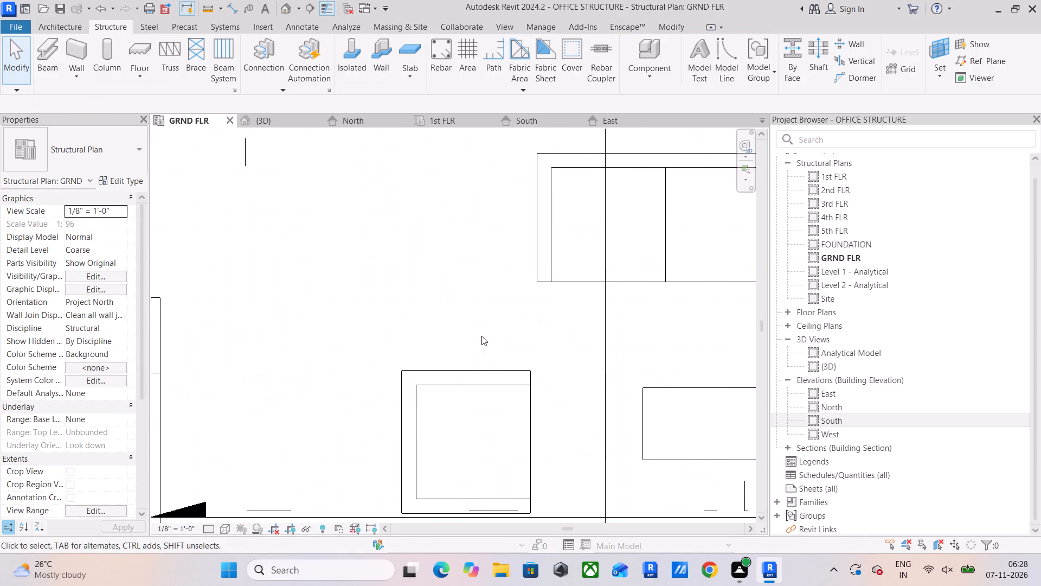
# Copy the two #4 slab rebar sets of the WAITING AREA bay in the 1st FLR plan and paste them aligned to GRND FLR.
pyautogui.click(427, 121)
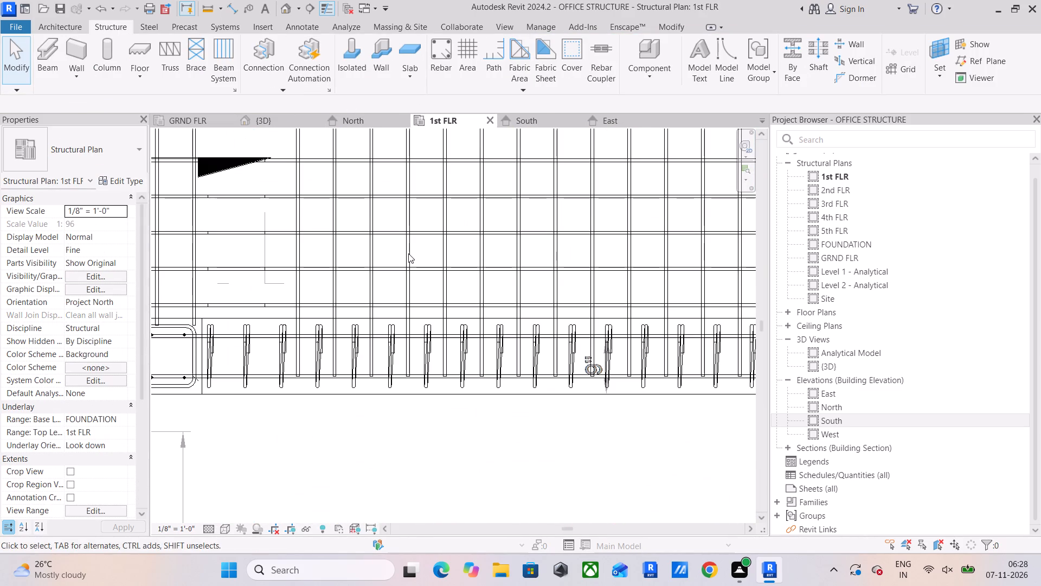
pyautogui.scroll(4, 417, 259)
pyautogui.moveTo(425, 255); pyautogui.dragTo(382, 286)
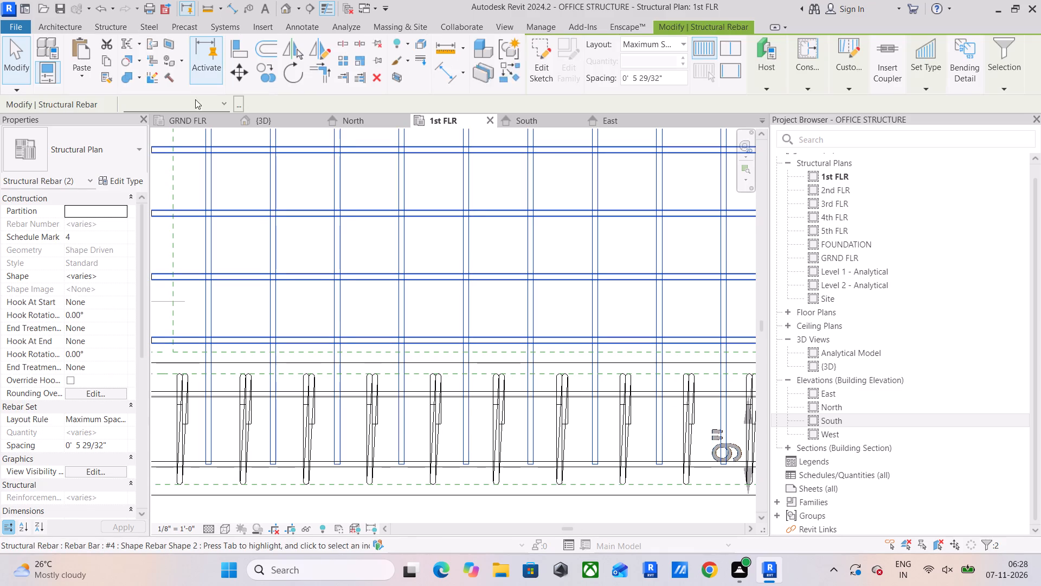
pyautogui.click(108, 61)
pyautogui.click(84, 72)
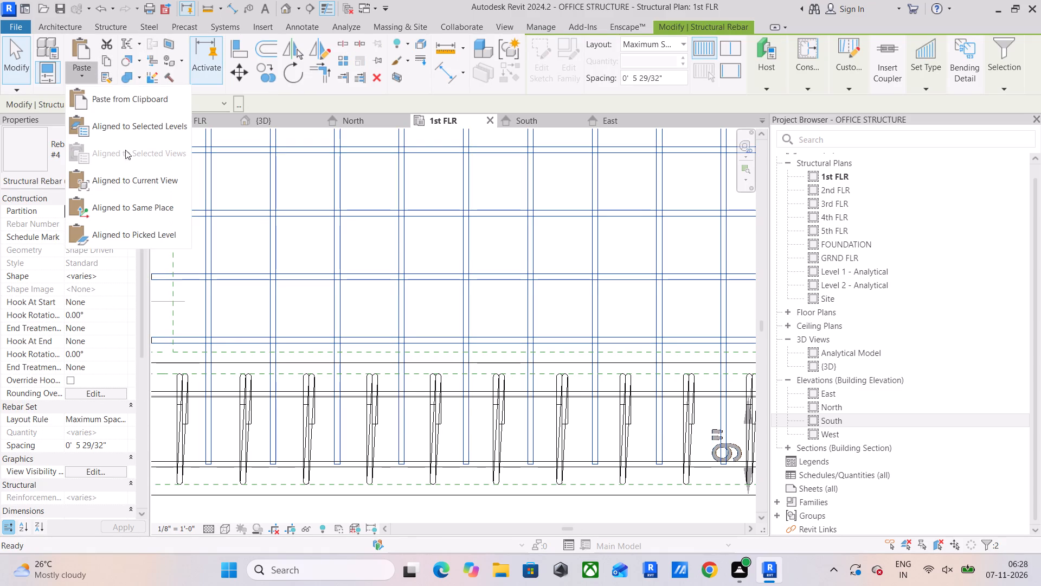
pyautogui.click(131, 129)
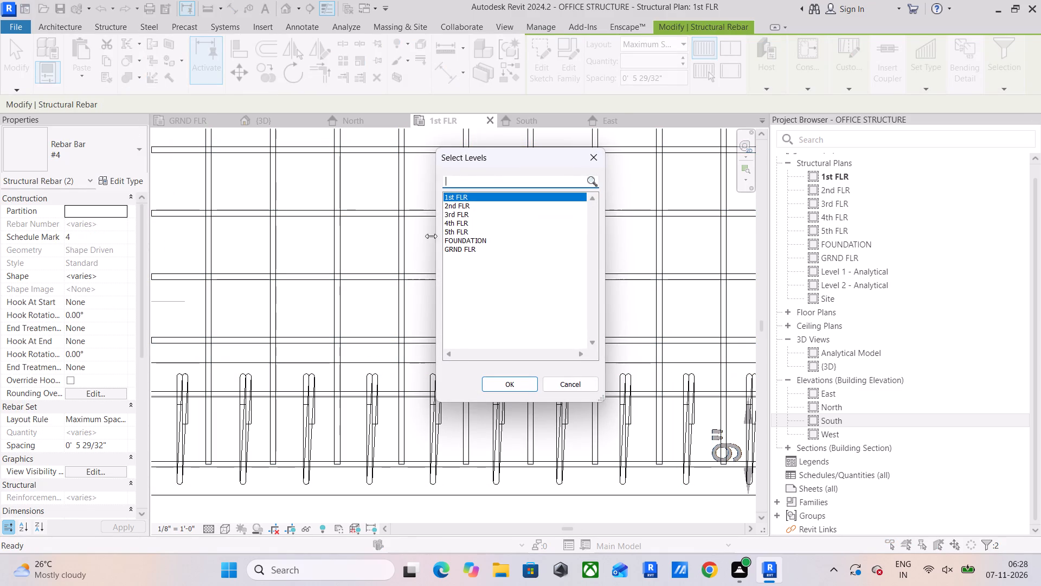
pyautogui.click(445, 246)
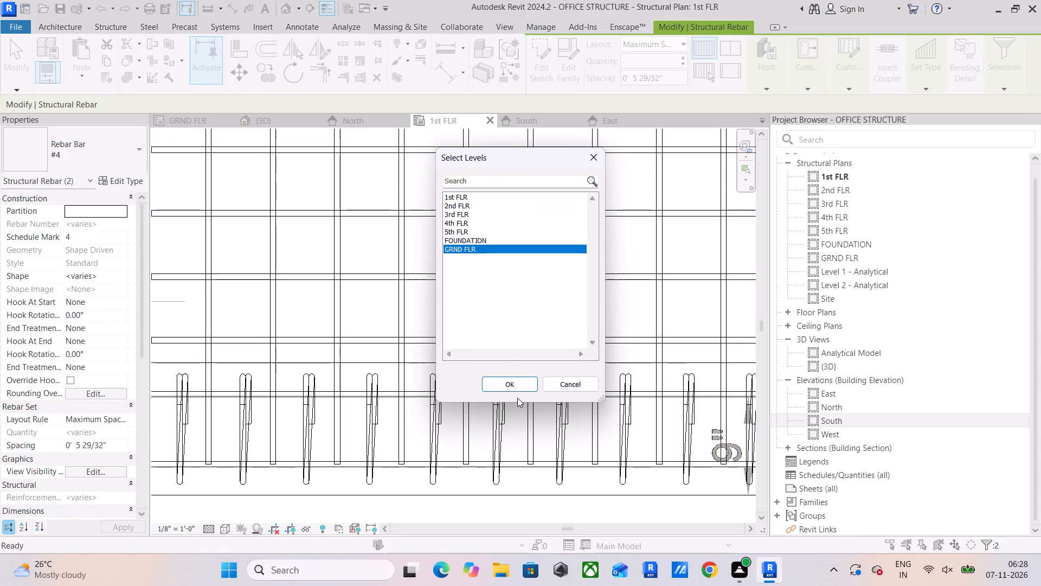
pyautogui.click(516, 387)
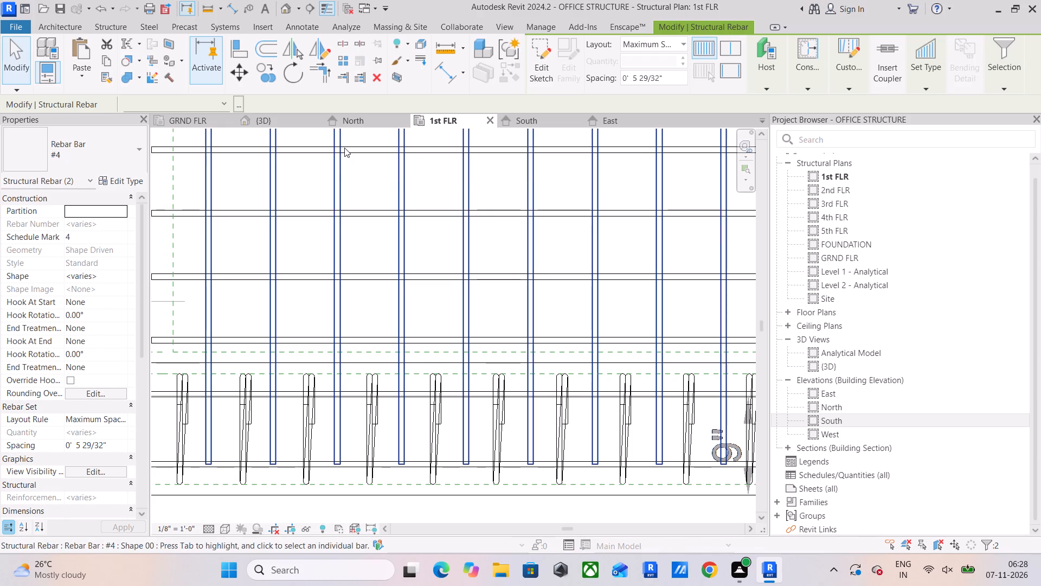
# Copy the two #4 slab rebar sets of the CONFERENCE bay beside the WAITING AREA in the GRND FLR plan and paste them aligned to 1st FLR.
pyautogui.click(201, 120)
pyautogui.scroll(-3, 466, 262)
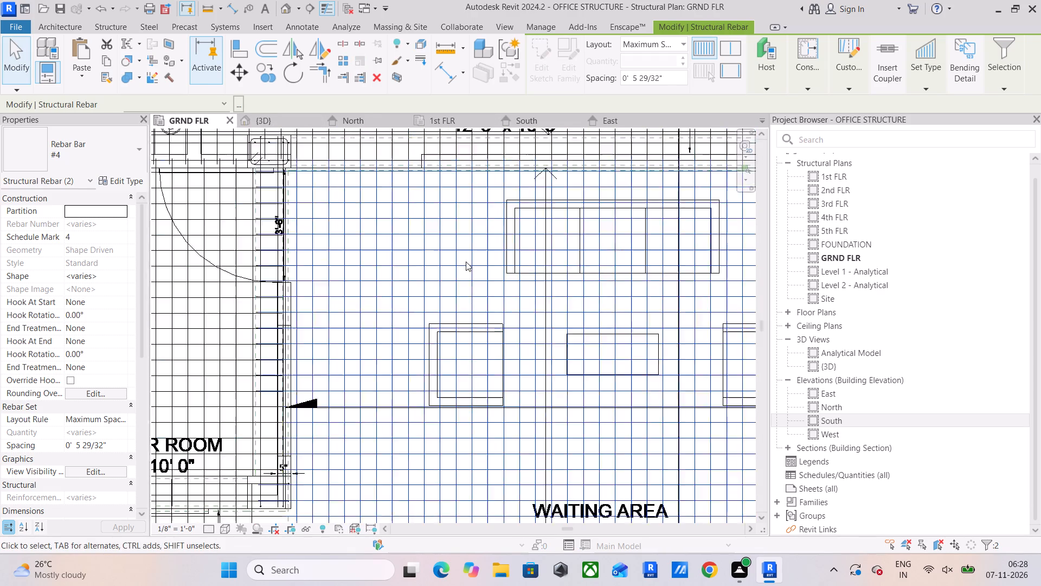
pyautogui.scroll(-7, 466, 262)
pyautogui.moveTo(477, 261); pyautogui.dragTo(276, 199, button='middle')
pyautogui.scroll(10, 466, 307)
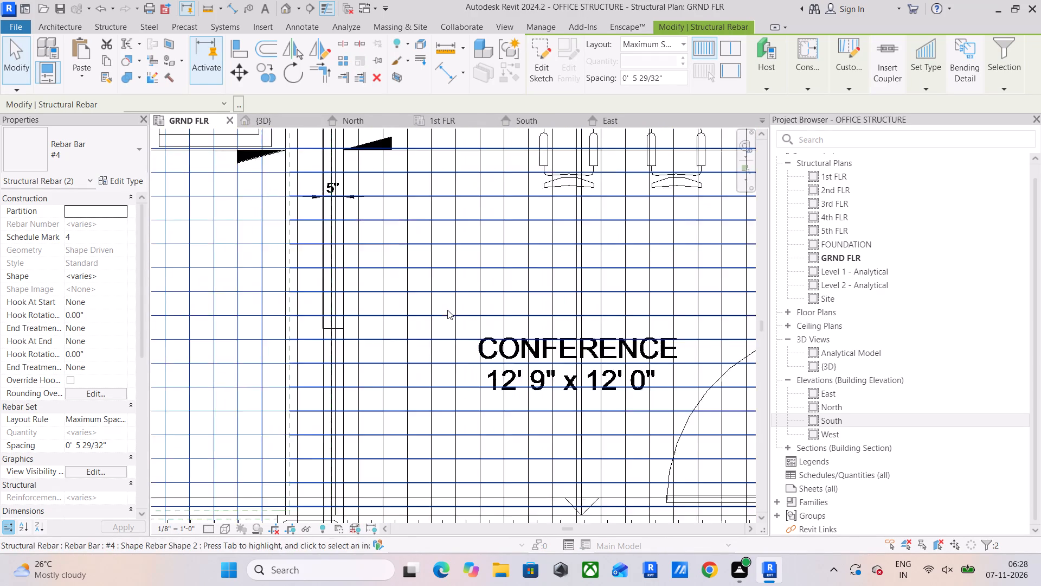
pyautogui.scroll(5, 432, 300)
pyautogui.moveTo(442, 296); pyautogui.dragTo(416, 342)
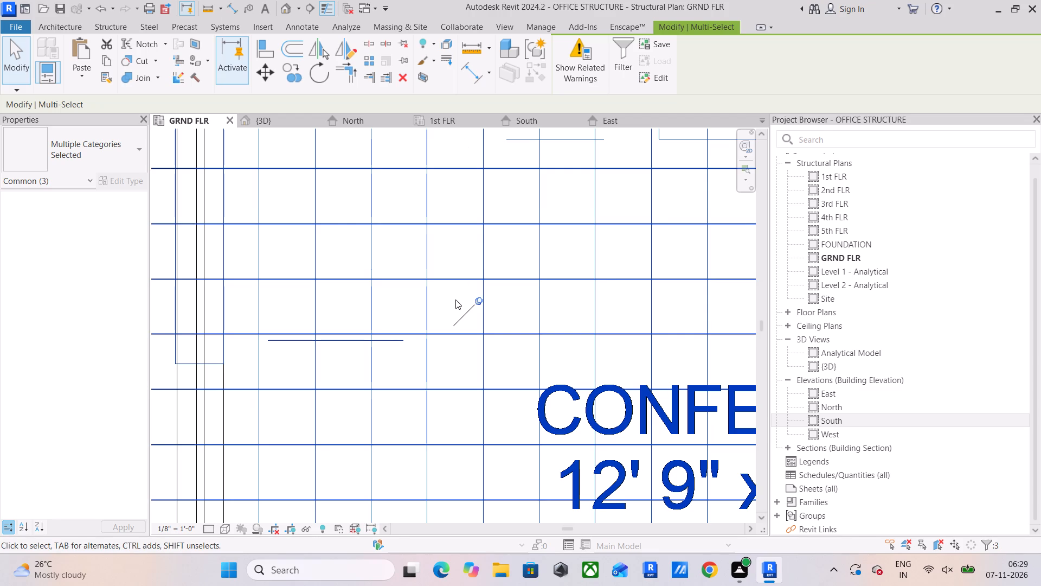
pyautogui.scroll(-10, 457, 285)
pyautogui.moveTo(475, 292); pyautogui.dragTo(457, 314, button='middle')
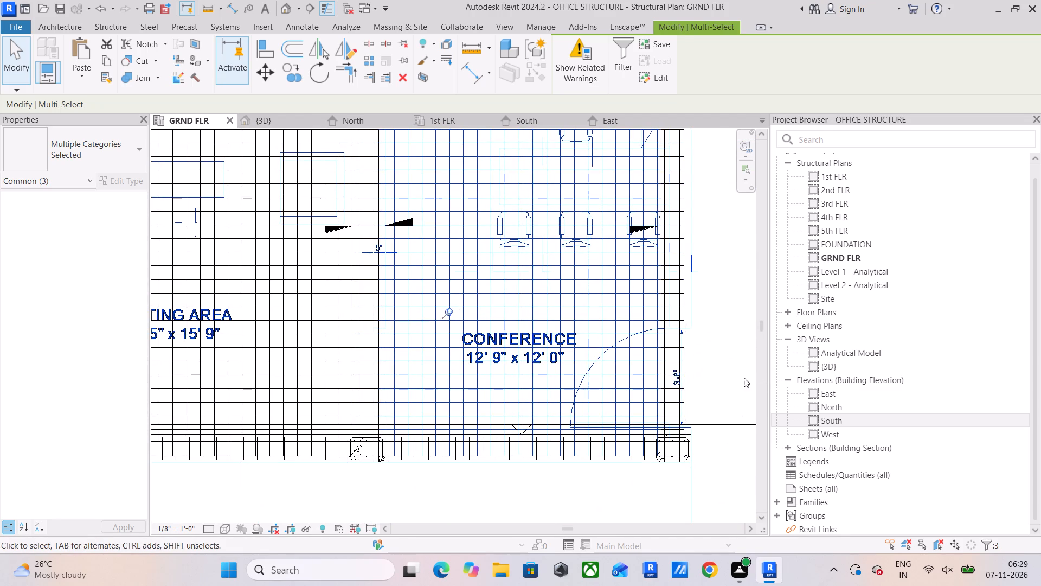
pyautogui.moveTo(341, 321); pyautogui.dragTo(406, 323, button='middle')
pyautogui.scroll(5, 497, 295)
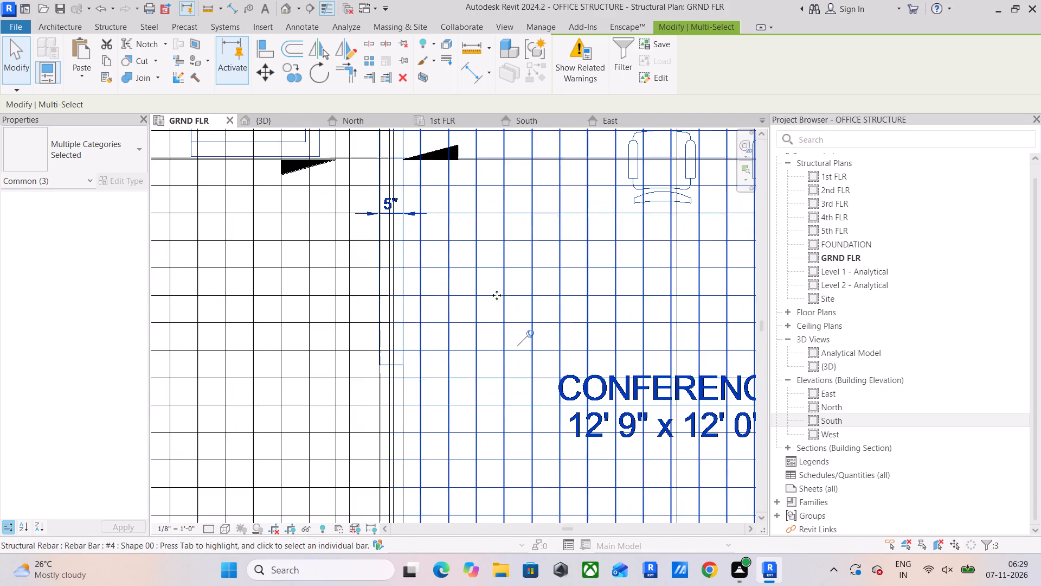
pyautogui.click(519, 283)
pyautogui.scroll(8, 548, 268)
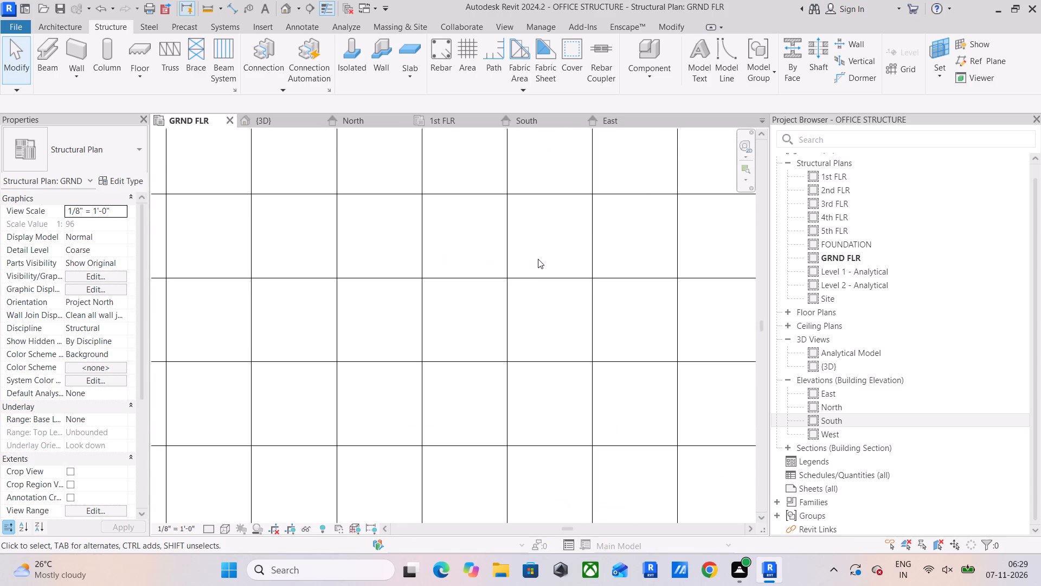
pyautogui.moveTo(538, 259); pyautogui.dragTo(480, 300)
pyautogui.scroll(-11, 480, 300)
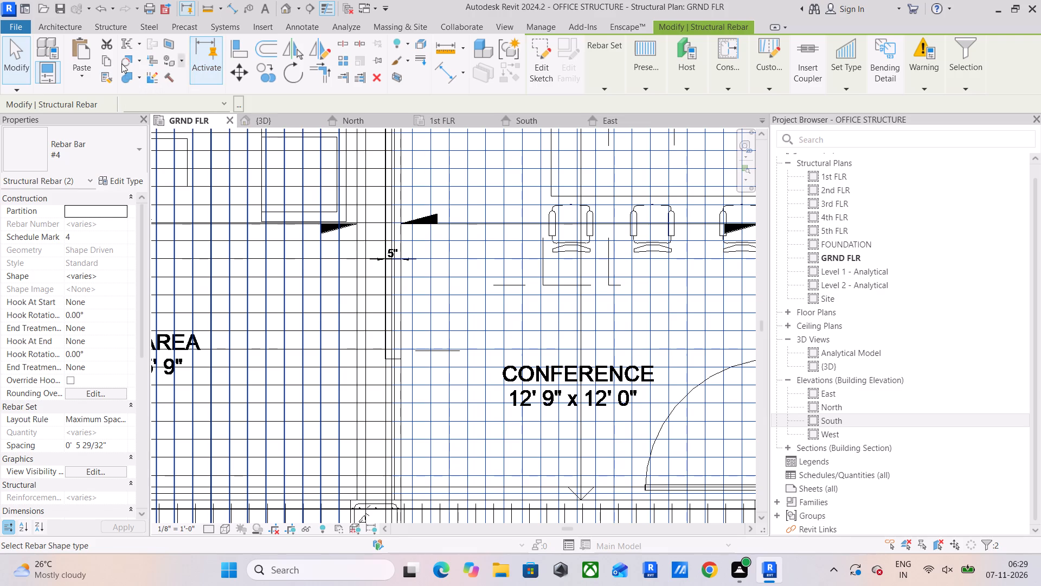
pyautogui.click(108, 60)
pyautogui.click(85, 72)
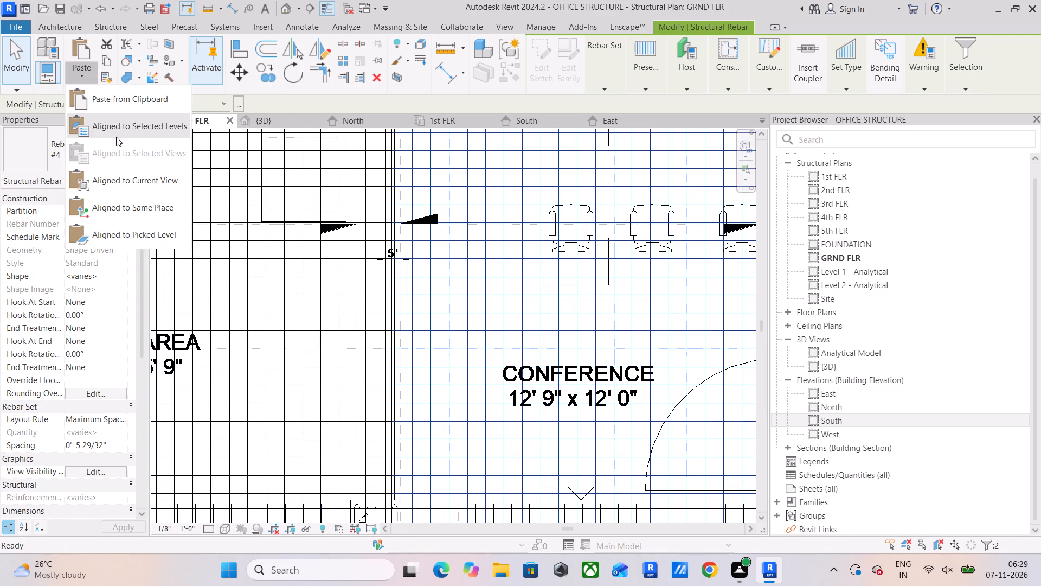
pyautogui.click(118, 126)
pyautogui.click(529, 381)
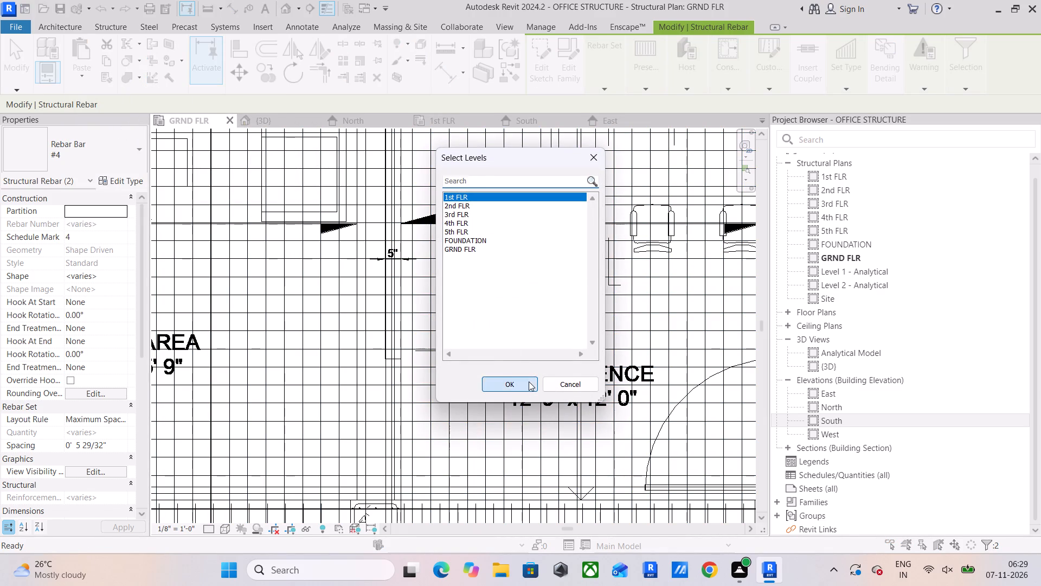
# Delete the two #4 slab rebar sets of the CONFERENCE bay beside the WAITING AREA in the GRND FLR plan.
pyautogui.scroll(4, 526, 330)
pyautogui.scroll(4, 483, 330)
pyautogui.moveTo(511, 308); pyautogui.dragTo(480, 337)
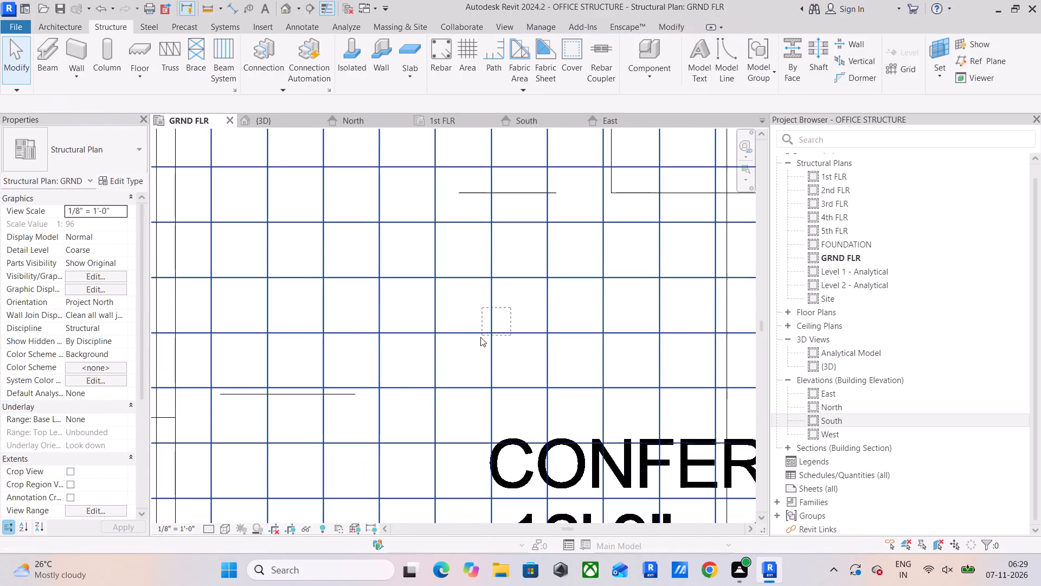
pyautogui.moveTo(480, 337); pyautogui.dragTo(476, 343)
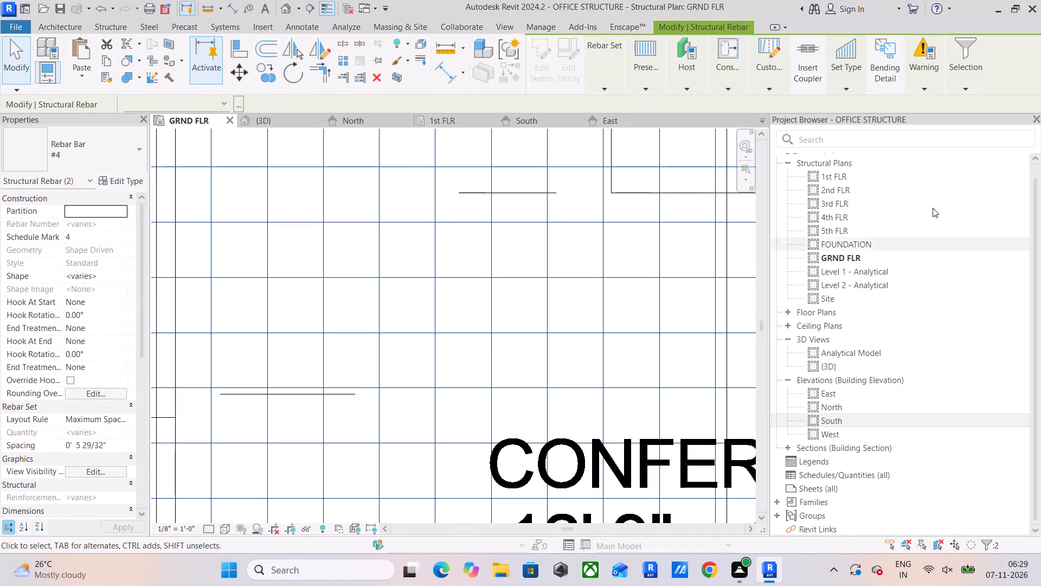
pyautogui.click(927, 91)
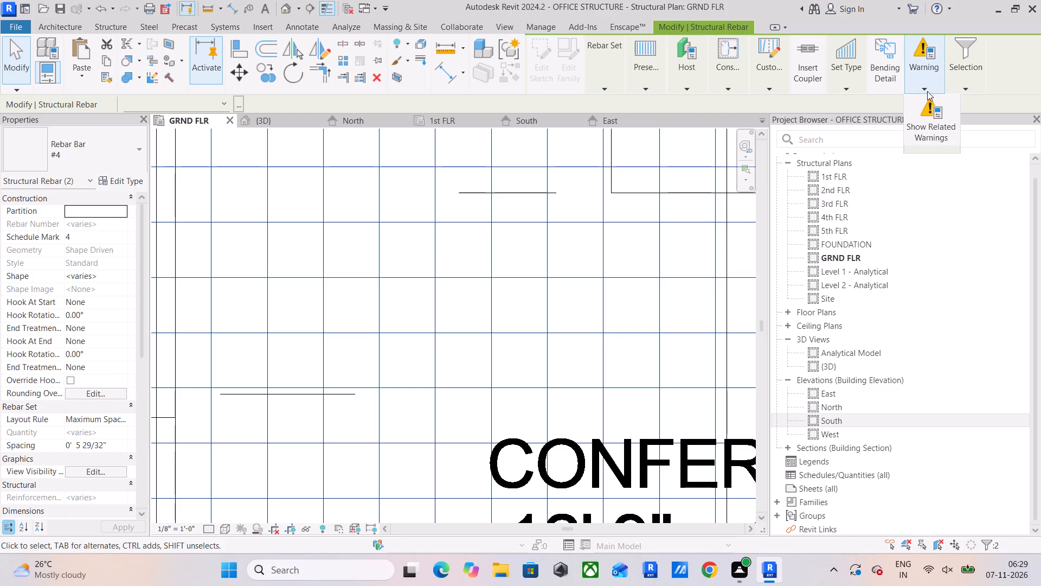
pyautogui.scroll(-8, 674, 259)
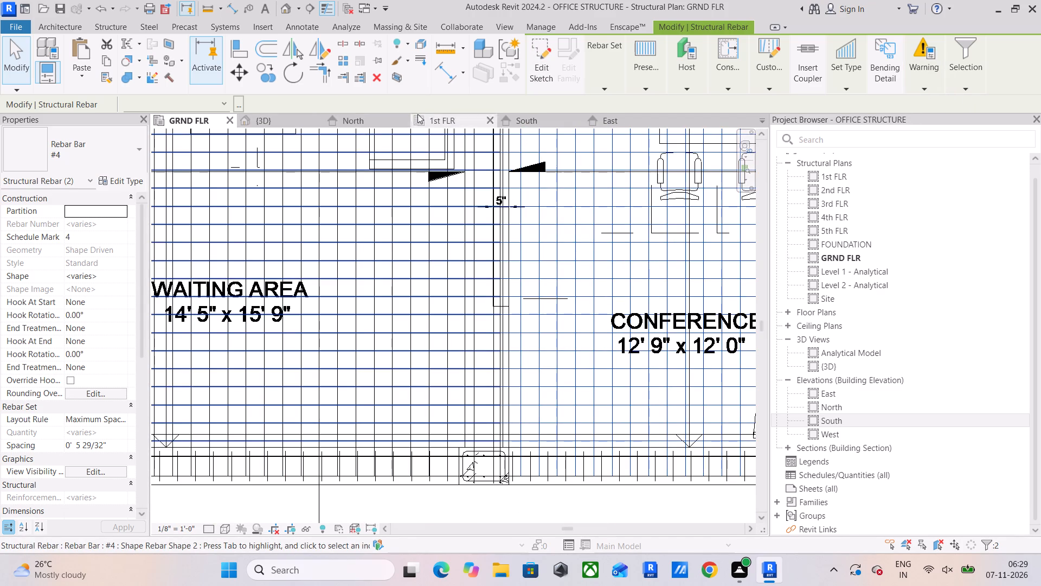
pyautogui.click(450, 118)
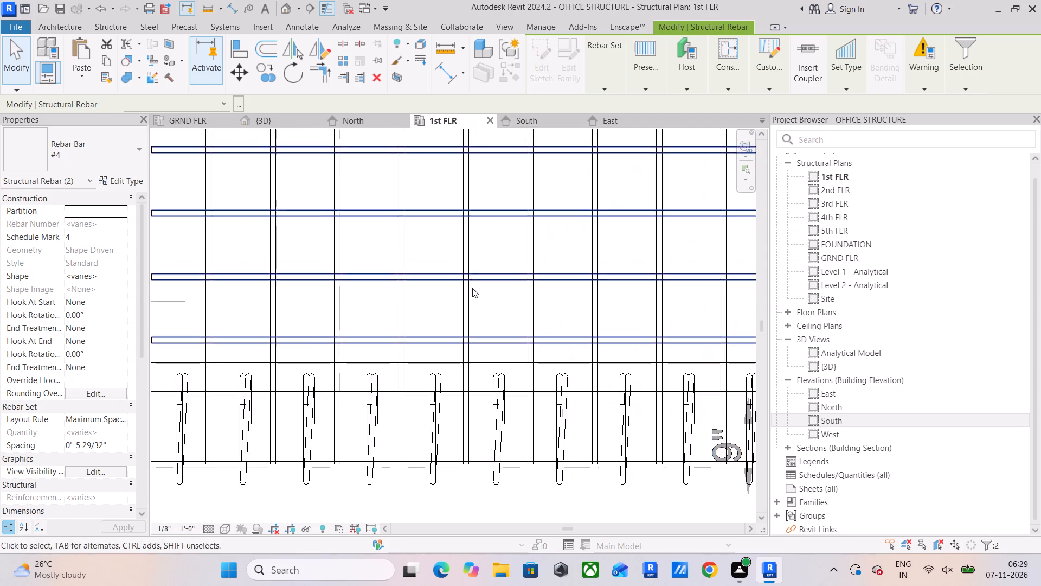
pyautogui.scroll(-16, 484, 290)
pyautogui.moveTo(494, 300); pyautogui.dragTo(338, 359, button='middle')
pyautogui.scroll(3, 580, 281)
pyautogui.press('Delete')
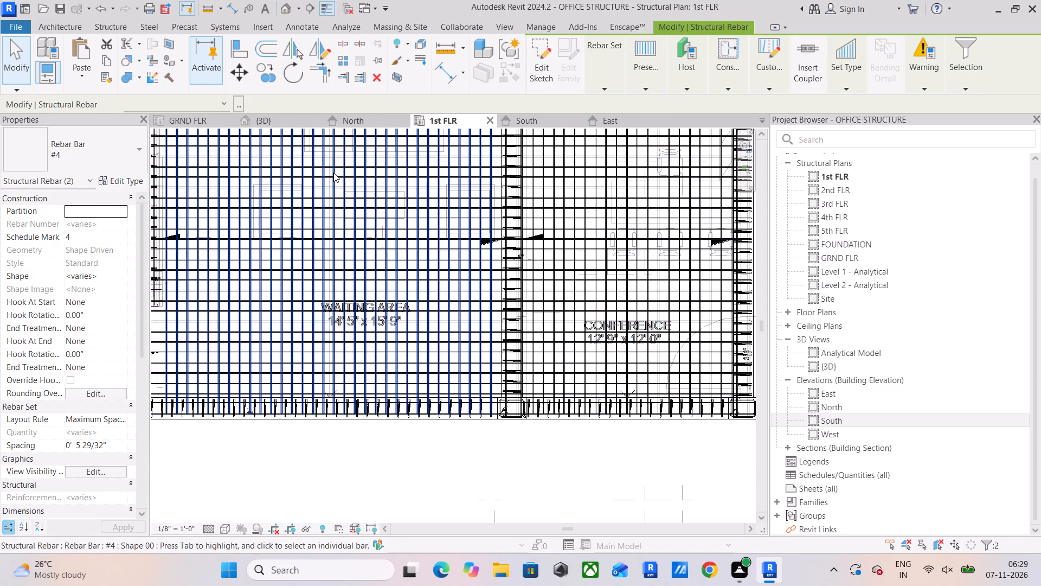
# Copy the two #4 slab rebar sets of the CONFERENCE bay in the 1st FLR plan and paste them aligned to GRND FLR.
pyautogui.scroll(5, 630, 300)
pyautogui.scroll(4, 490, 252)
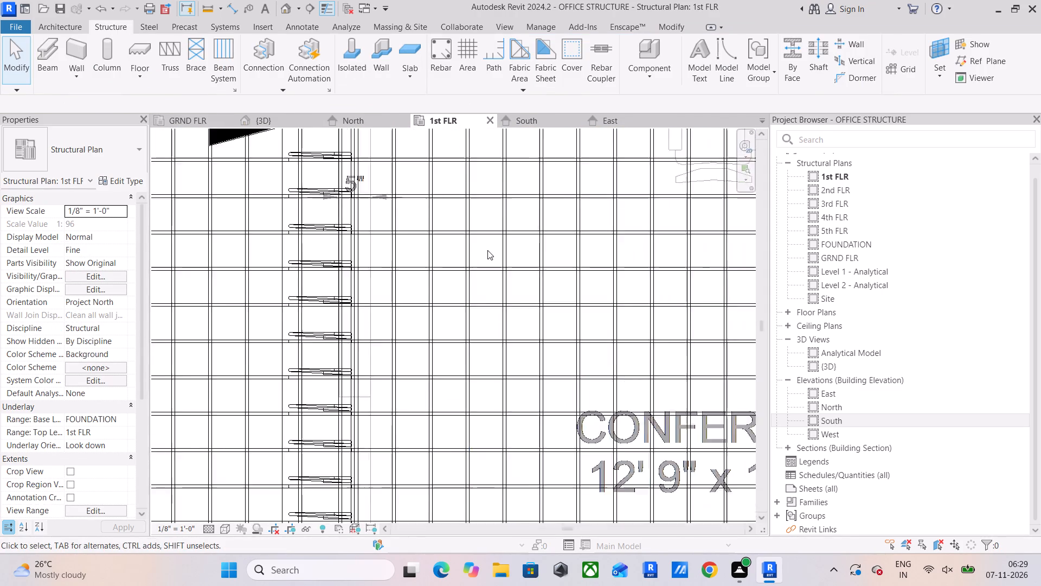
pyautogui.scroll(2, 487, 250)
pyautogui.moveTo(571, 259); pyautogui.dragTo(541, 302)
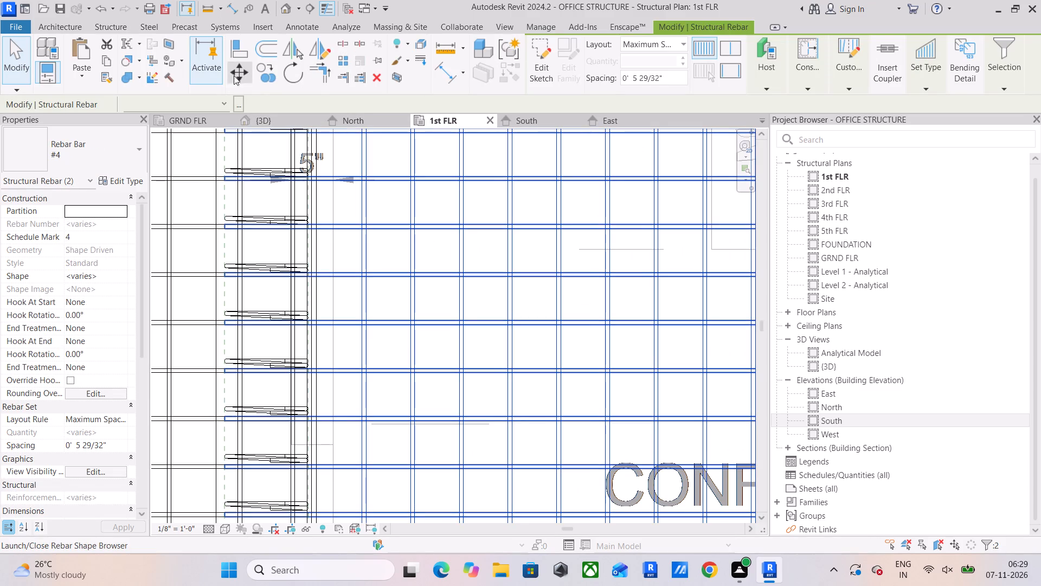
pyautogui.click(106, 64)
pyautogui.click(85, 77)
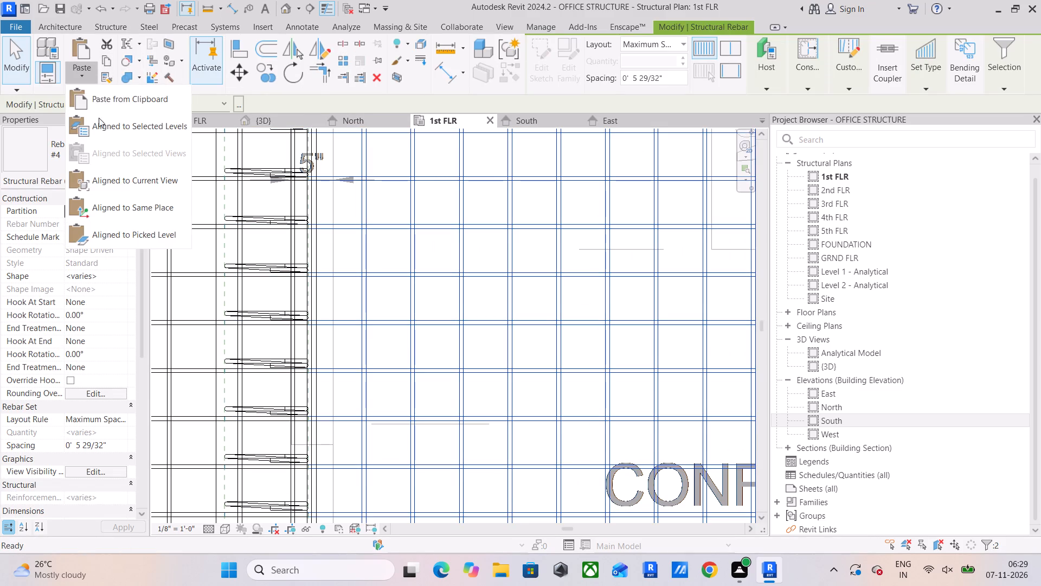
pyautogui.click(102, 128)
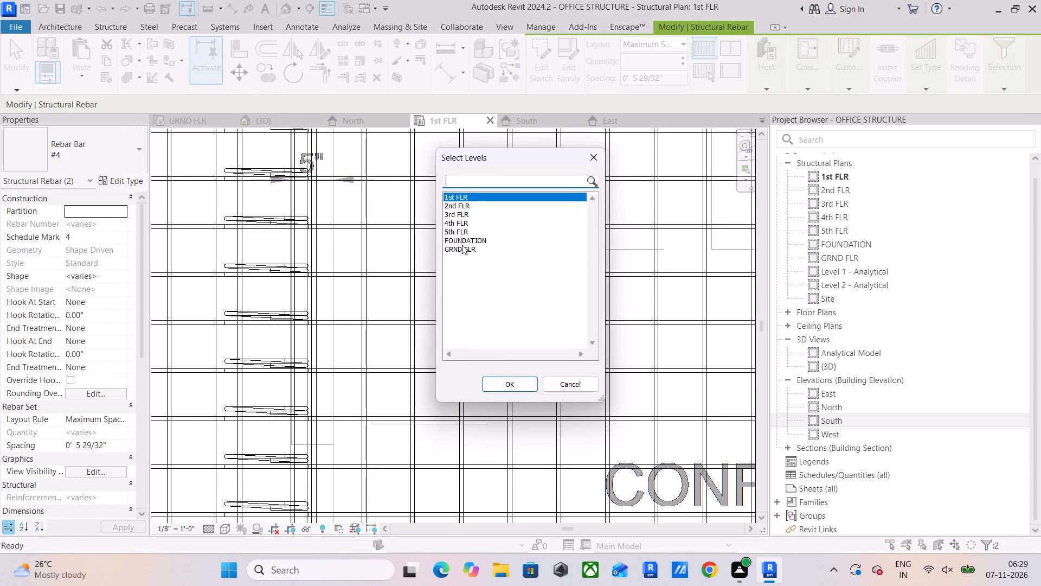
pyautogui.click(462, 245)
pyautogui.click(503, 384)
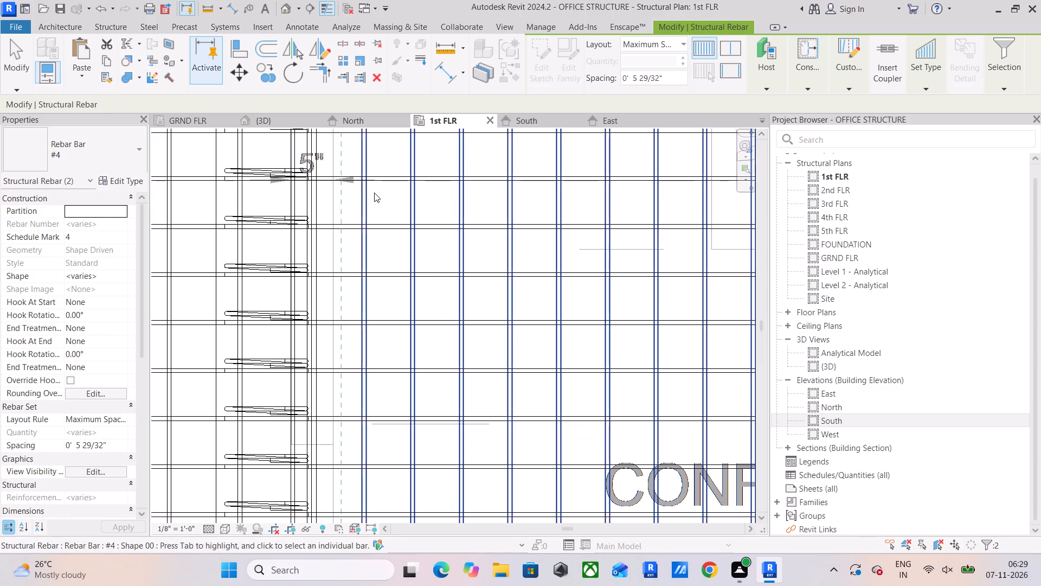
# Copy the two #4 slab rebar sets of the WORKING AREA and DIRECTOR ROOM bay in the GRND FLR plan and paste them aligned to 1st FLR.
pyautogui.click(207, 121)
pyautogui.scroll(-6, 483, 317)
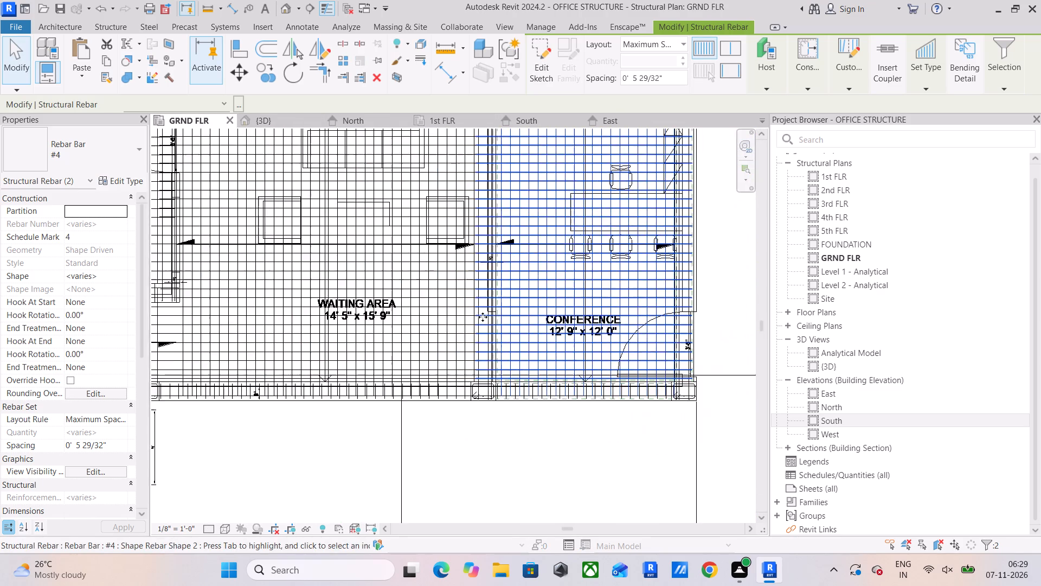
pyautogui.moveTo(490, 326); pyautogui.dragTo(443, 465, button='middle')
pyautogui.moveTo(523, 392); pyautogui.dragTo(500, 479, button='middle')
pyautogui.scroll(4, 537, 313)
pyautogui.scroll(5, 554, 244)
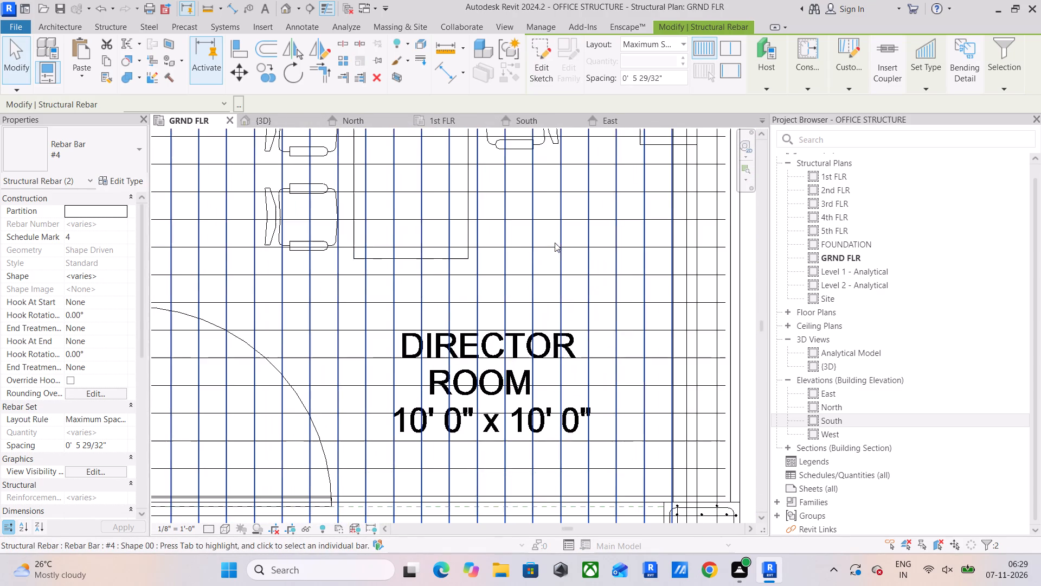
pyautogui.moveTo(545, 256); pyautogui.dragTo(523, 281)
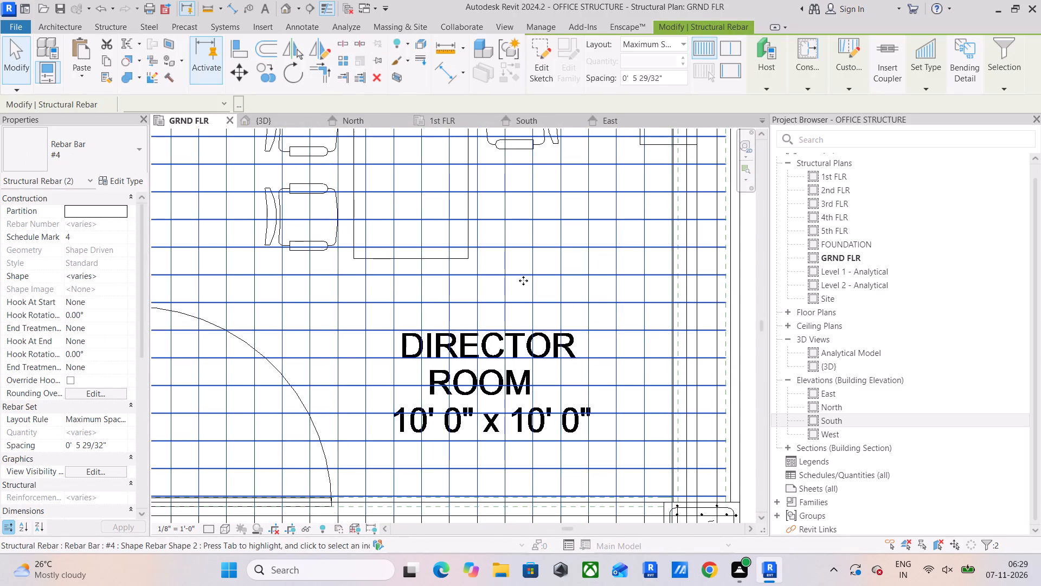
pyautogui.scroll(-9, 523, 281)
pyautogui.moveTo(535, 294); pyautogui.dragTo(607, 370, button='middle')
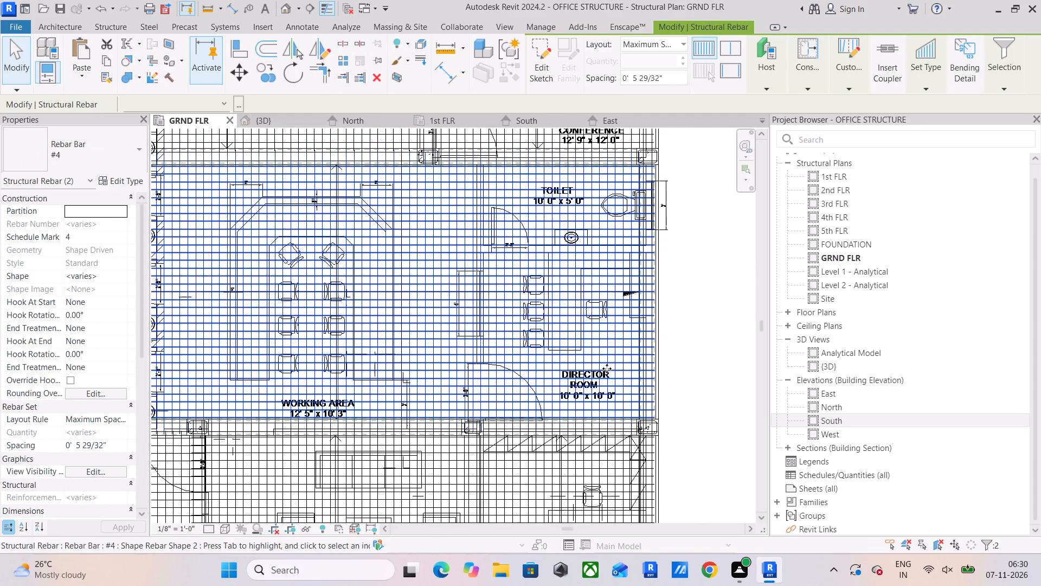
pyautogui.scroll(-4, 603, 364)
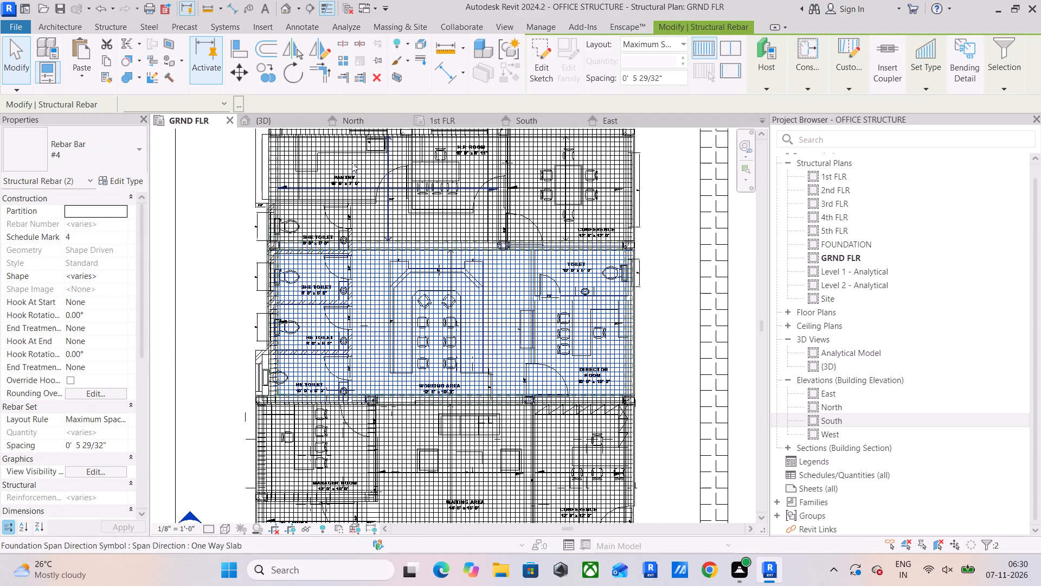
pyautogui.click(101, 61)
pyautogui.click(75, 72)
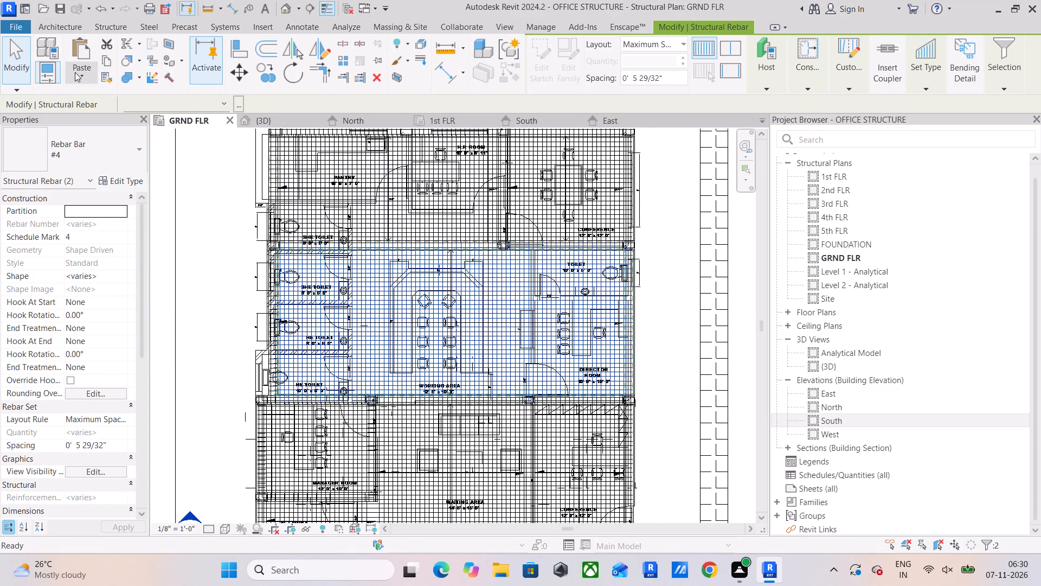
pyautogui.click(126, 129)
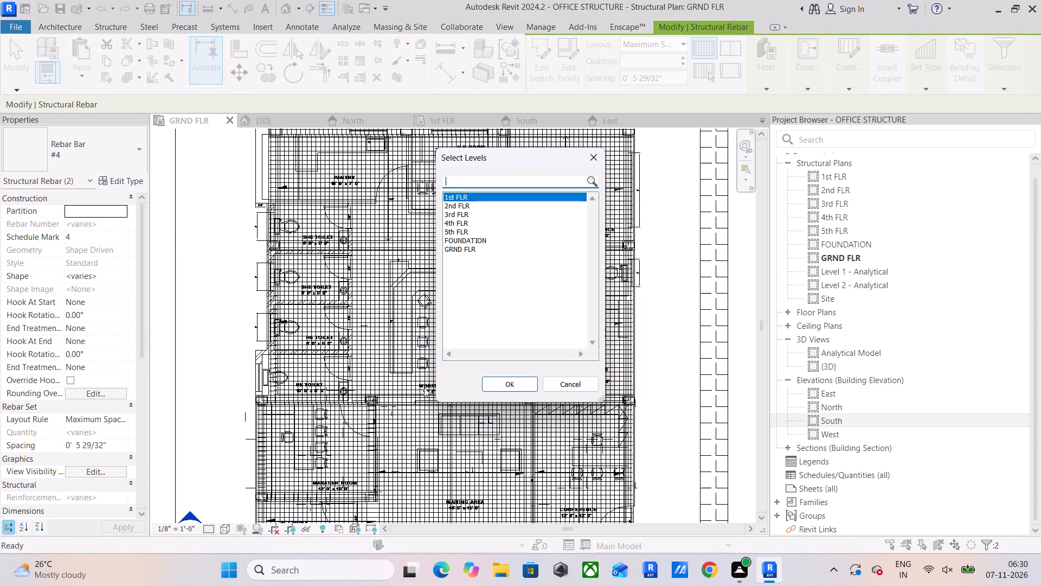
pyautogui.click(503, 382)
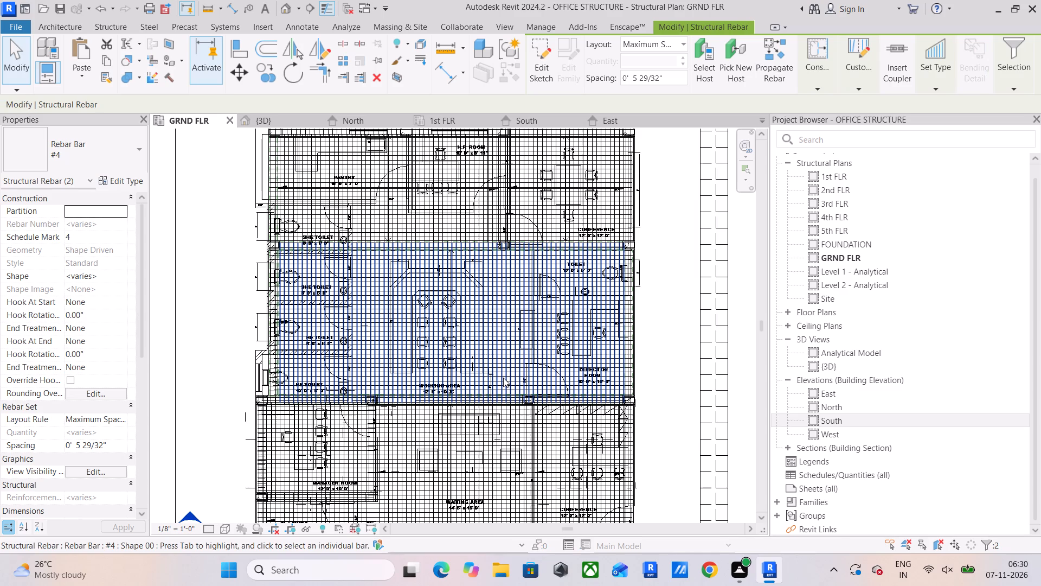
# Copy the two #4 slab rebar sets of the PANTRY and H.R ROOM bay in the GRND FLR plan and paste them aligned to 1st FLR.
pyautogui.moveTo(362, 235); pyautogui.dragTo(374, 304, button='middle')
pyautogui.scroll(9, 346, 283)
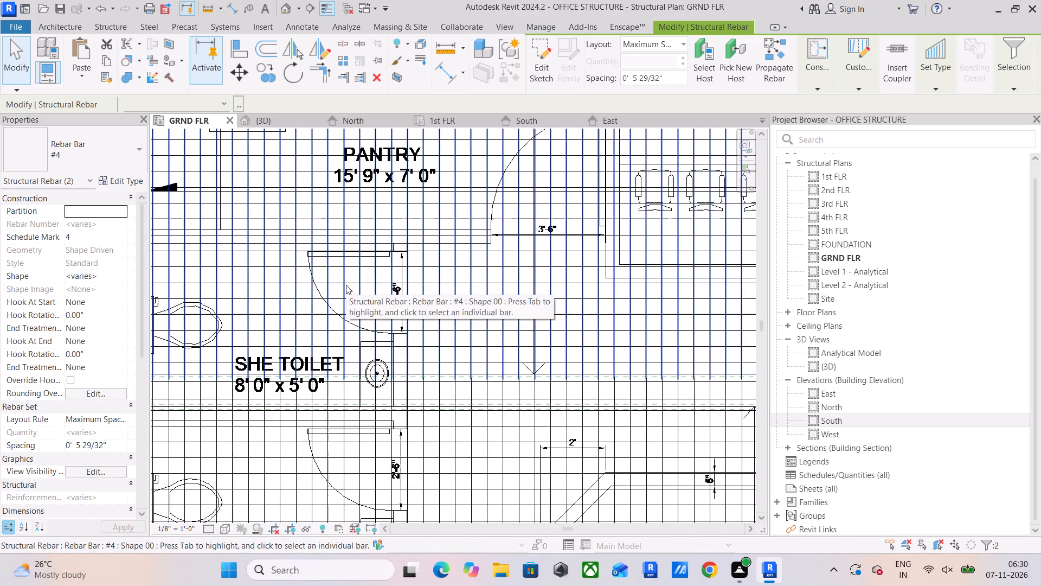
pyautogui.scroll(5, 294, 288)
pyautogui.moveTo(276, 291); pyautogui.dragTo(256, 319)
pyautogui.scroll(-12, 267, 314)
pyautogui.click(108, 63)
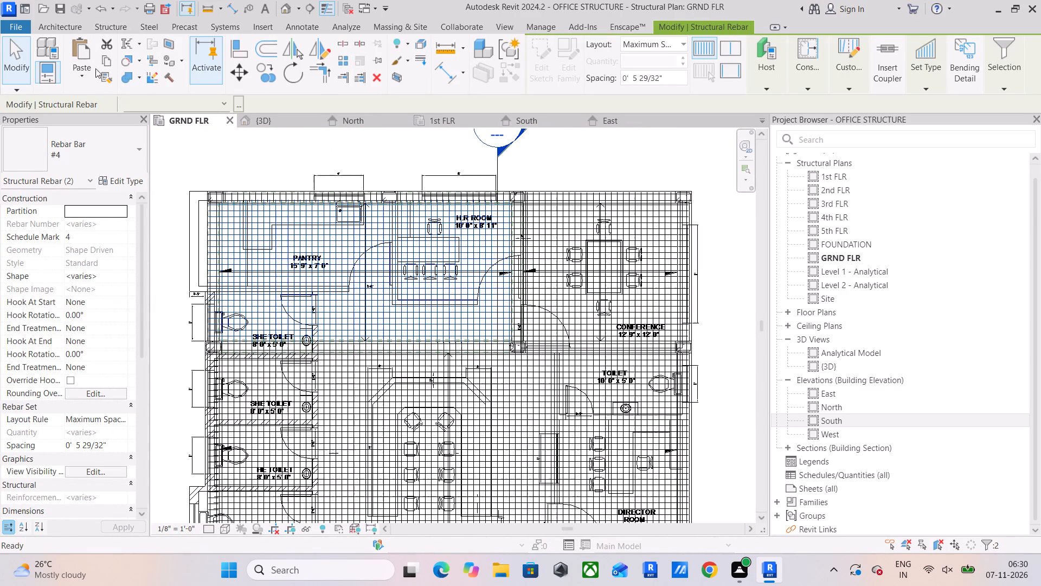
pyautogui.click(87, 73)
pyautogui.click(111, 126)
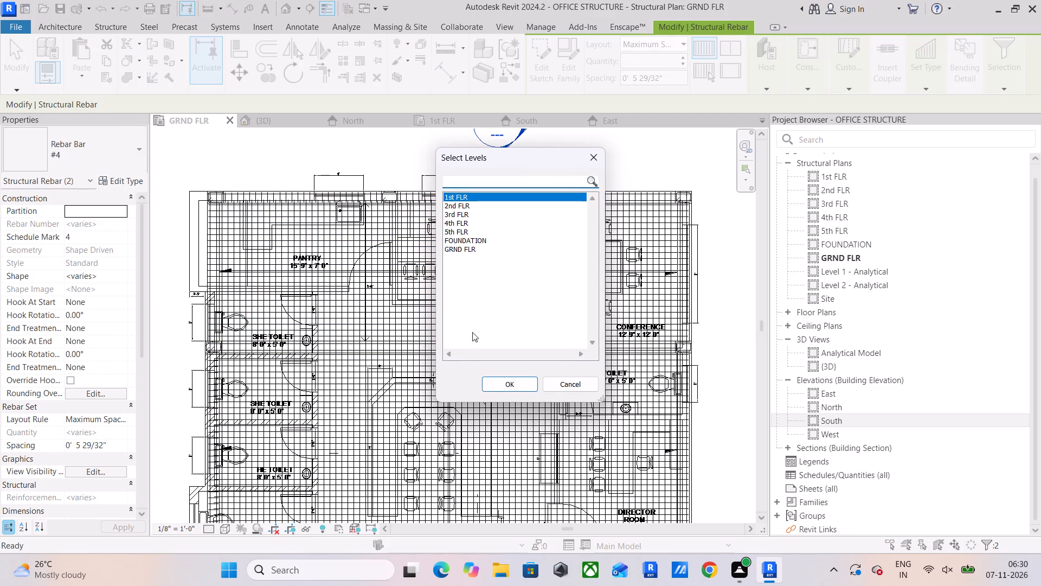
pyautogui.click(490, 385)
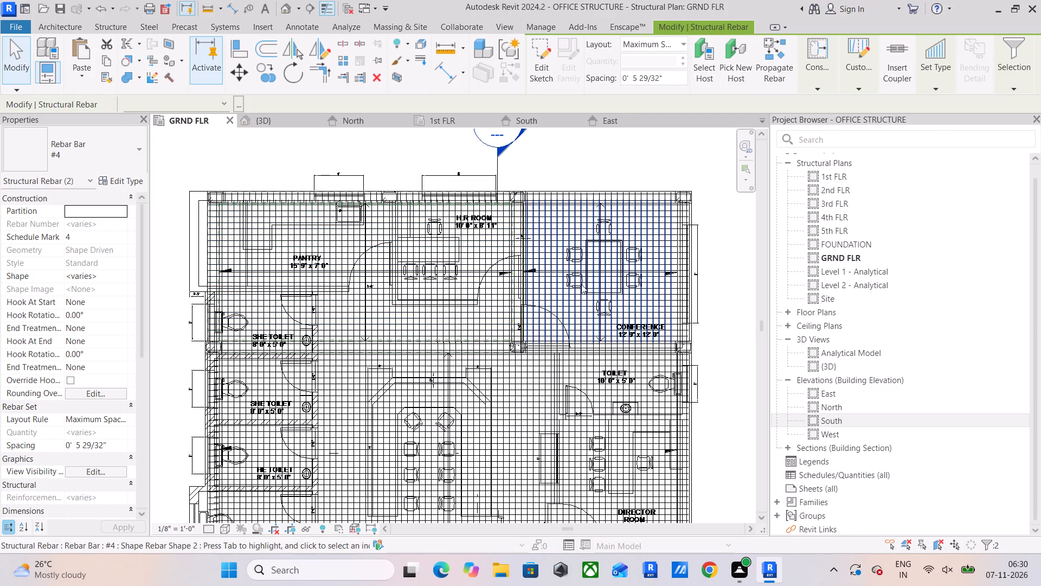
# Copy the two #4 slab rebar sets of the CONFERENCE bay beside the H.R ROOM in the GRND FLR plan and paste them aligned to 1st FLR.
pyautogui.scroll(4, 582, 271)
pyautogui.scroll(9, 522, 229)
pyautogui.moveTo(504, 247); pyautogui.dragTo(501, 251)
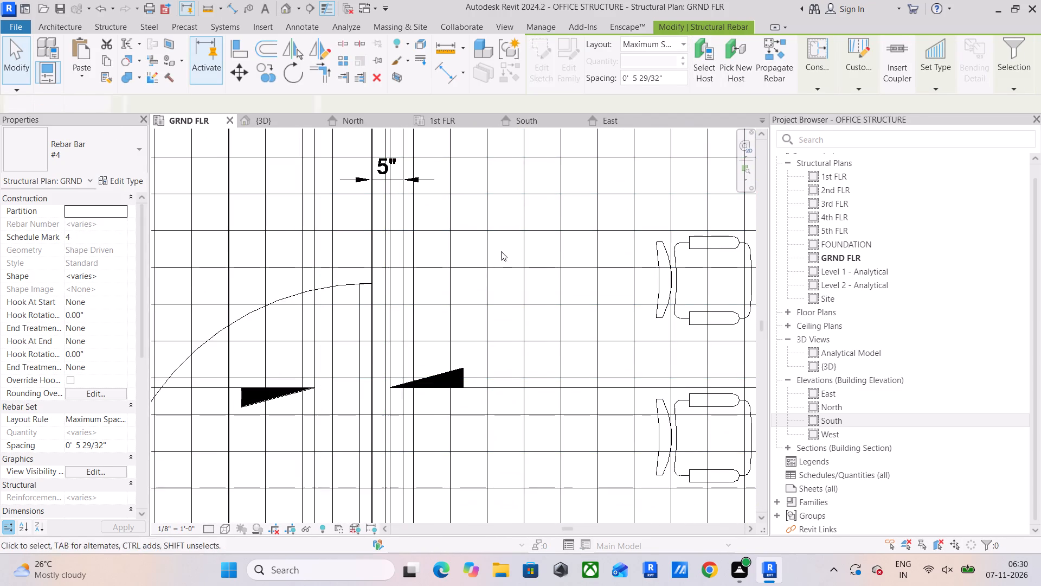
pyautogui.moveTo(501, 251); pyautogui.dragTo(472, 282)
pyautogui.scroll(-7, 472, 272)
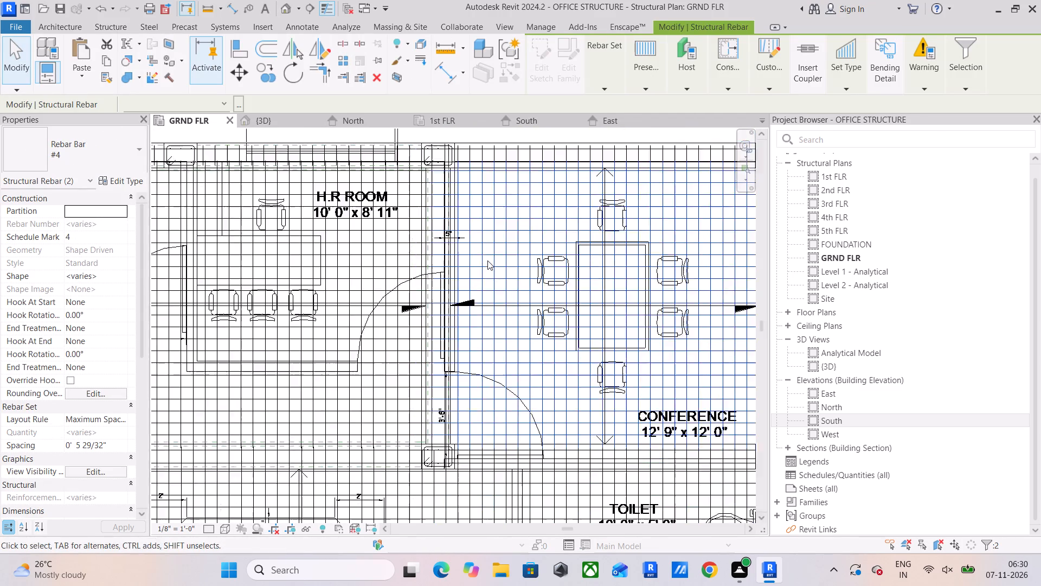
pyautogui.scroll(-2, 487, 260)
pyautogui.click(104, 59)
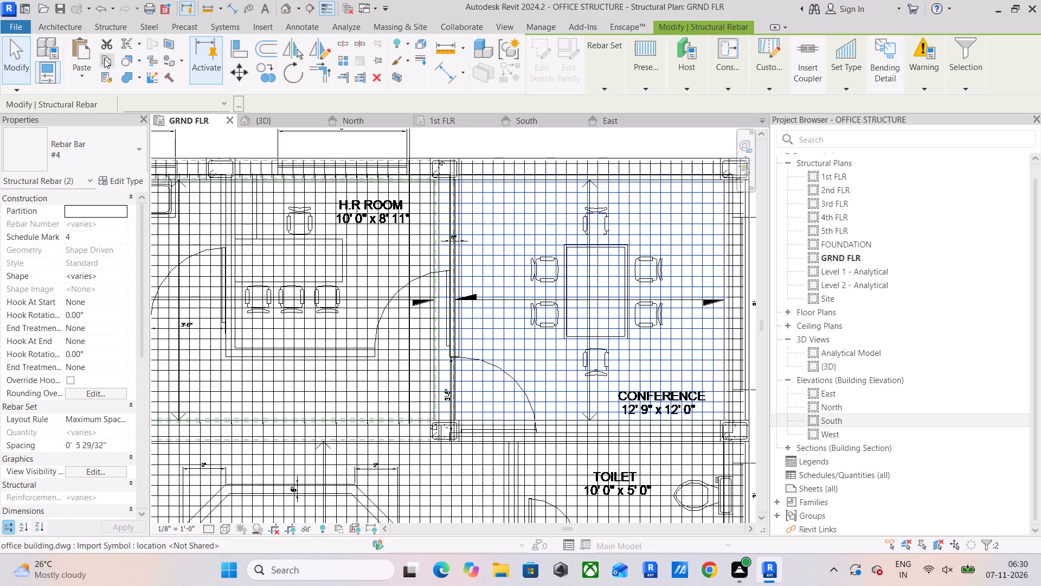
pyautogui.click(81, 68)
pyautogui.click(125, 127)
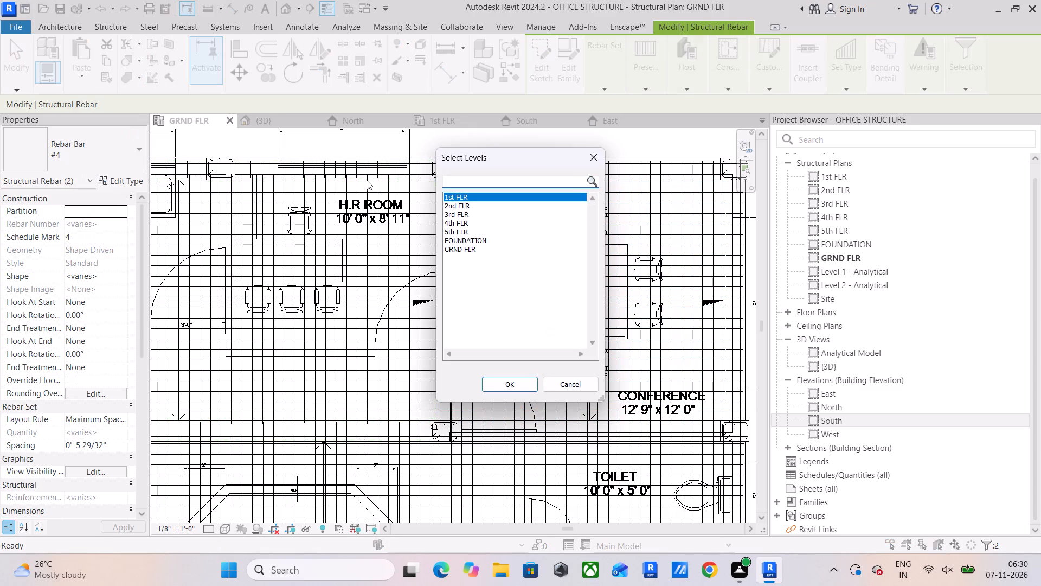
pyautogui.click(525, 383)
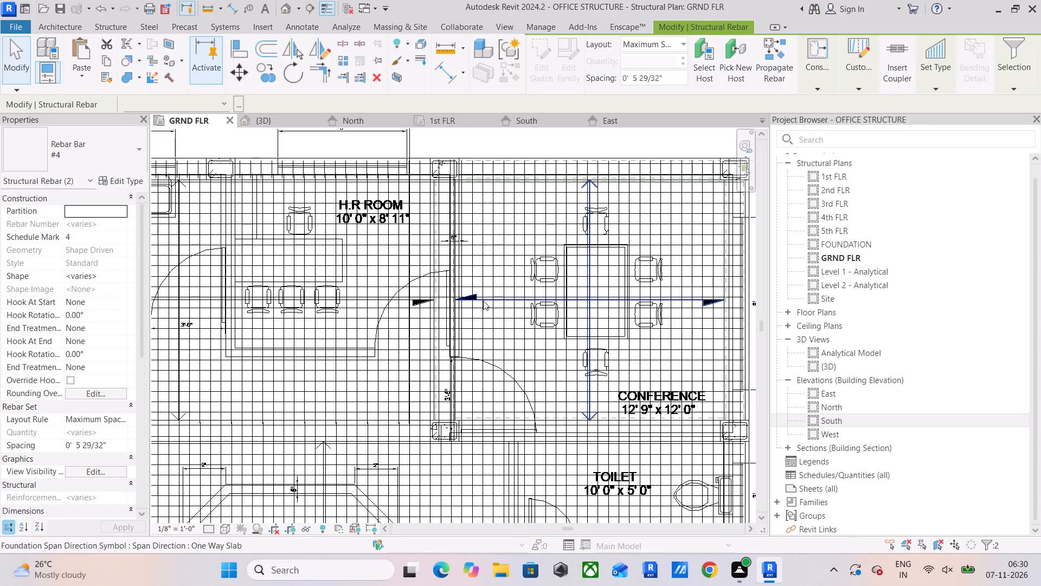
# Examine the slab rebar of the CONFERENCE bay beside the H.R ROOM in the 1st FLR plan.
pyautogui.click(441, 121)
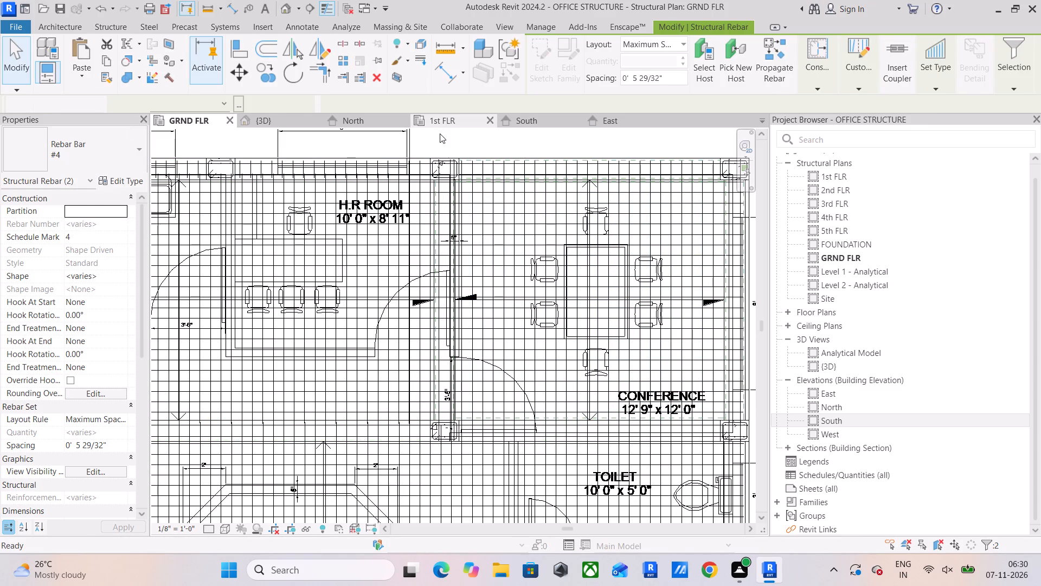
pyautogui.scroll(-16, 496, 230)
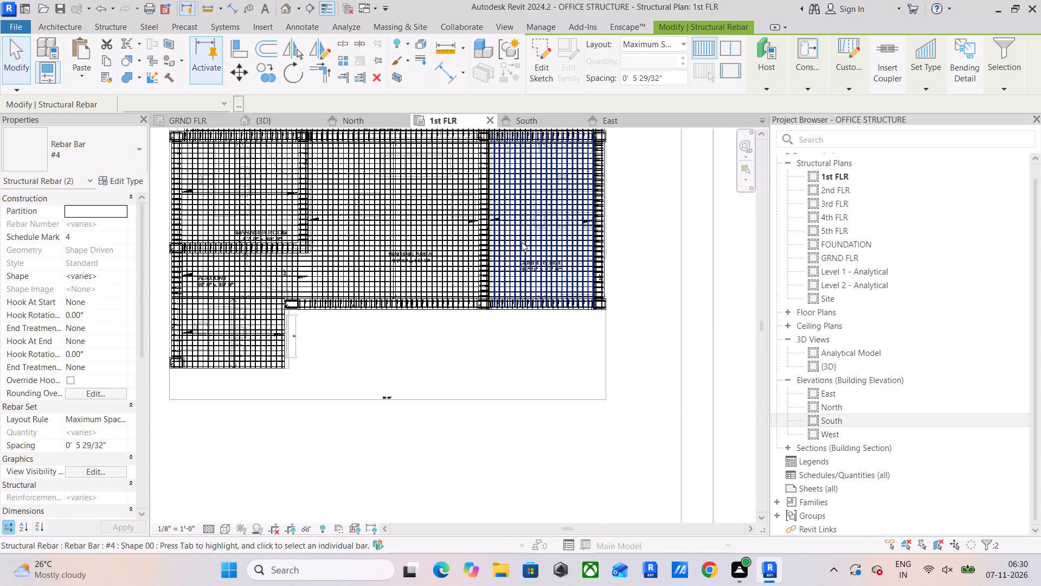
pyautogui.moveTo(523, 244); pyautogui.dragTo(507, 406, button='middle')
pyautogui.scroll(-4, 538, 330)
pyautogui.moveTo(541, 328); pyautogui.dragTo(537, 393, button='middle')
pyautogui.scroll(4, 516, 239)
pyautogui.scroll(1, 489, 283)
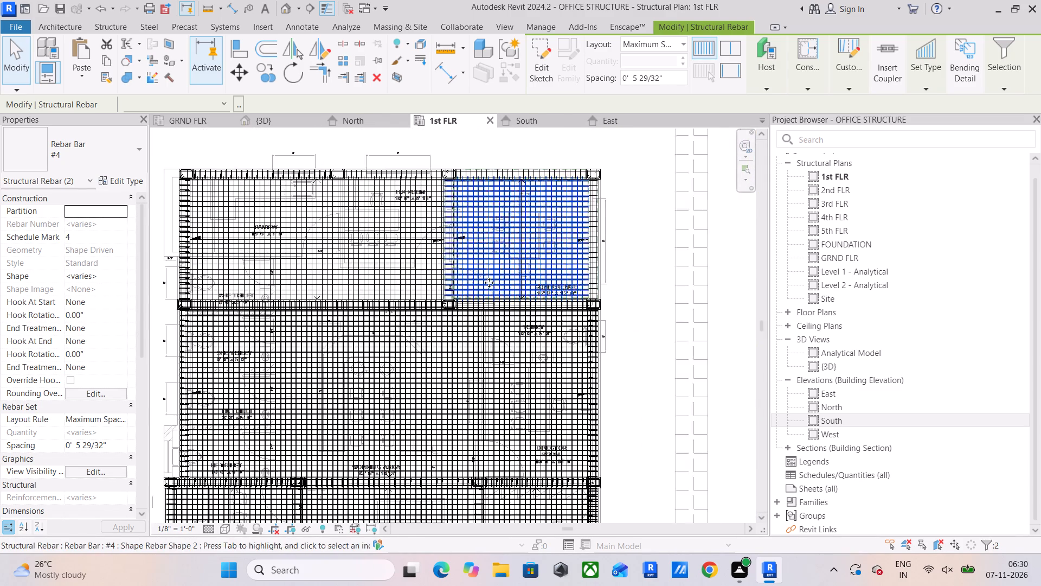
pyautogui.scroll(11, 489, 283)
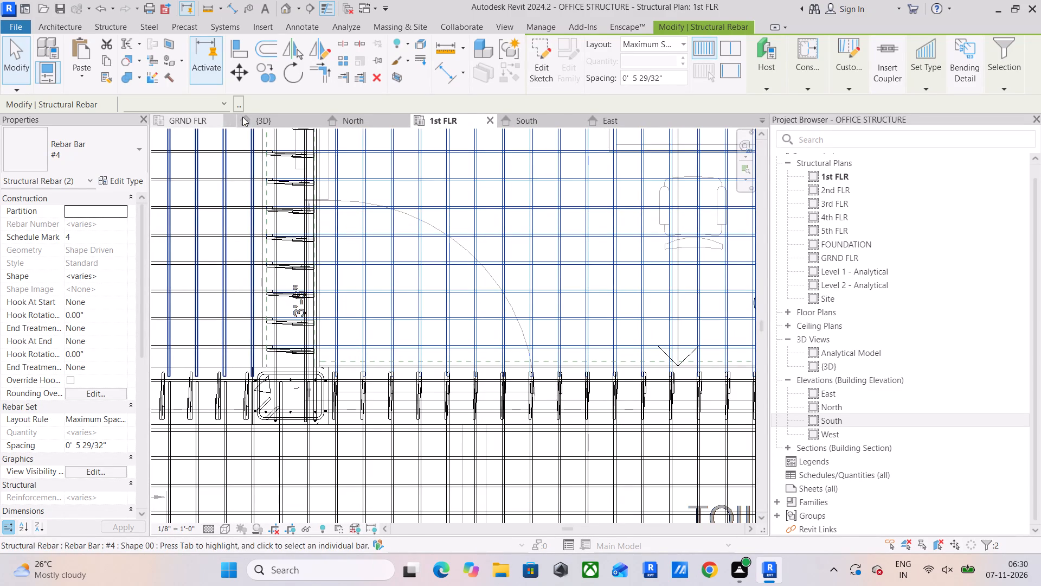
# Delete the two #4 slab rebar sets of the CONFERENCE bay beside the H.R ROOM in the GRND FLR plan.
pyautogui.click(205, 117)
pyautogui.scroll(6, 521, 239)
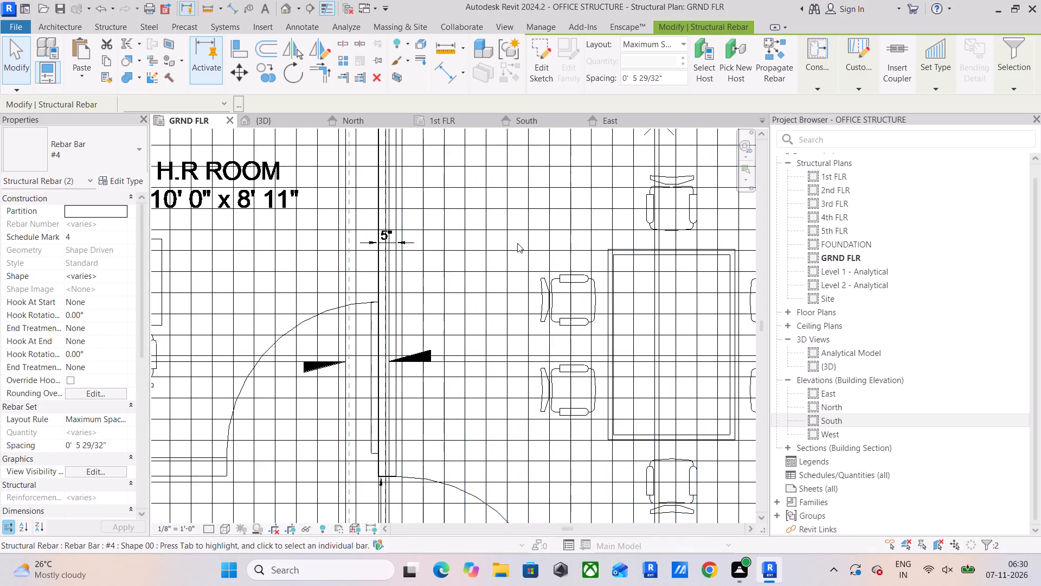
pyautogui.scroll(3, 517, 243)
pyautogui.click(517, 243)
pyautogui.moveTo(516, 237); pyautogui.dragTo(484, 267)
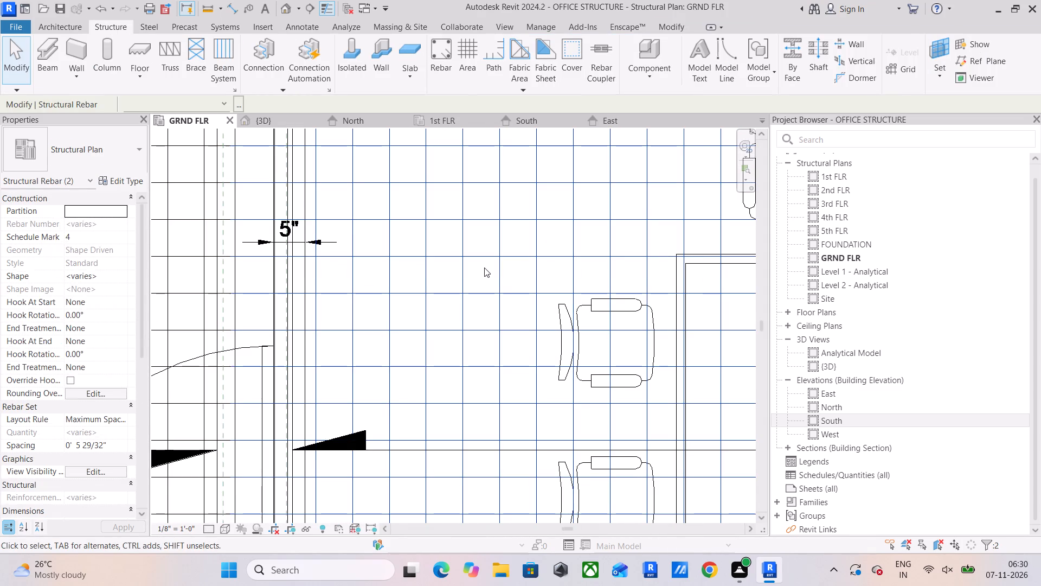
pyautogui.press('Delete')
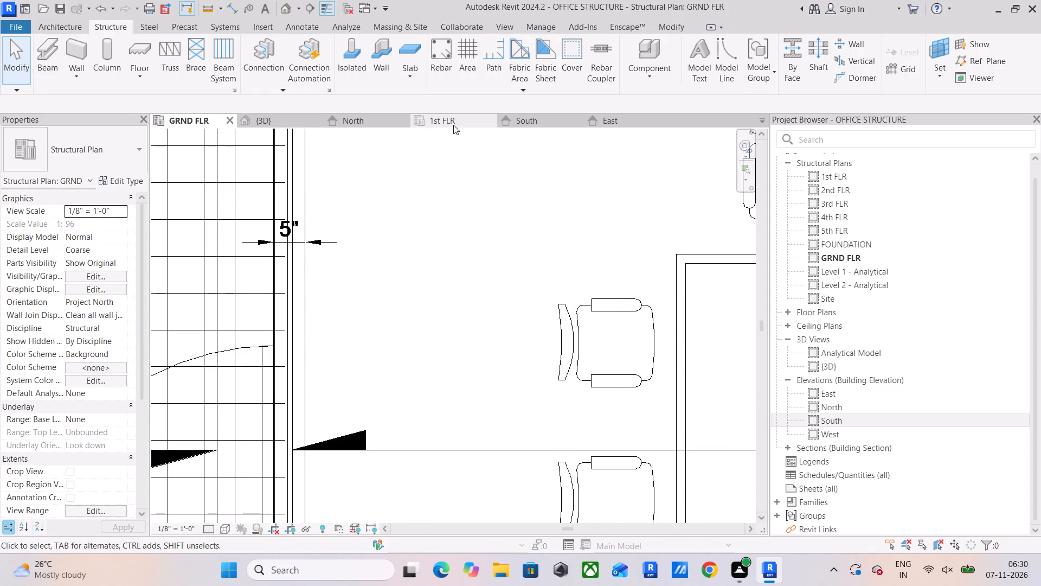
# Copy the two #4 slab rebar sets of the CONFERENCE bay beside the H.R ROOM in the 1st FLR plan and paste them aligned to GRND FLR.
pyautogui.click(450, 123)
pyautogui.scroll(4, 479, 240)
pyautogui.moveTo(492, 199); pyautogui.dragTo(448, 236)
pyautogui.click(112, 59)
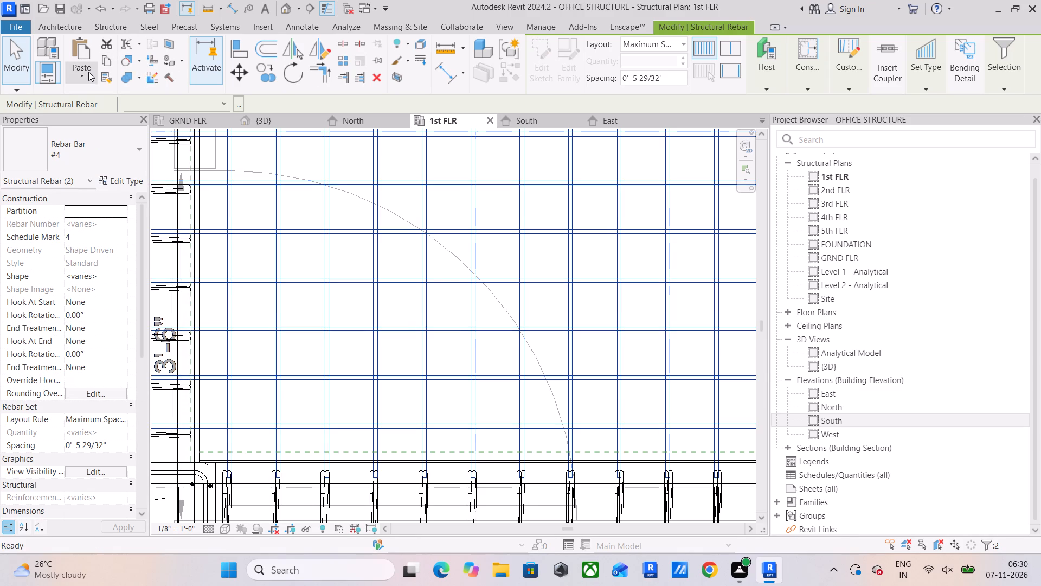
pyautogui.click(88, 72)
pyautogui.click(116, 119)
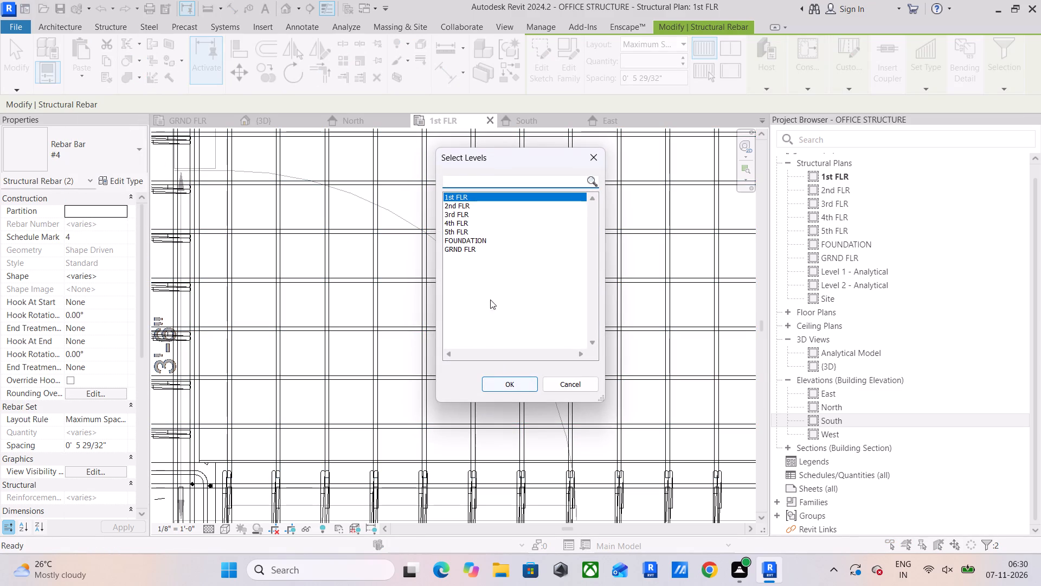
pyautogui.click(470, 247)
pyautogui.click(513, 380)
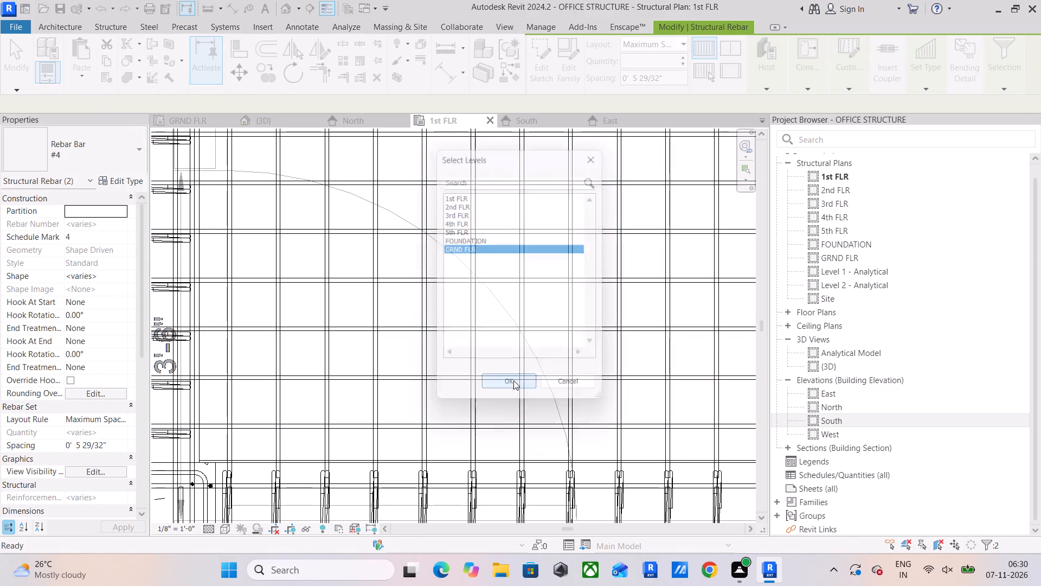
# Select all the building's elements in the 1st FLR plan and in the GRND FLR plan to compare the two floors.
pyautogui.scroll(-5, 494, 297)
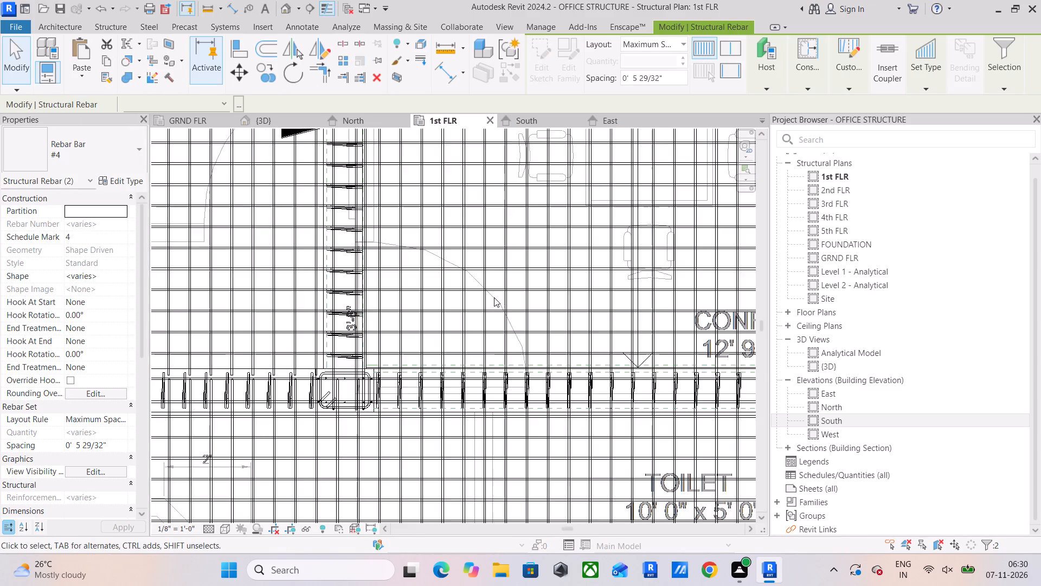
pyautogui.scroll(-15, 494, 297)
pyautogui.scroll(-4, 278, 200)
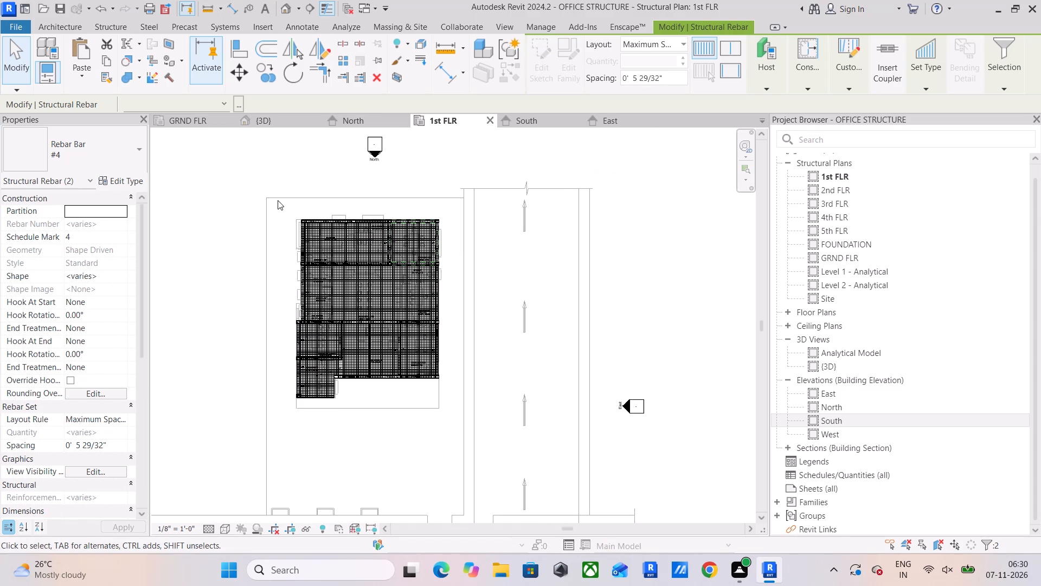
pyautogui.moveTo(246, 178); pyautogui.dragTo(524, 476)
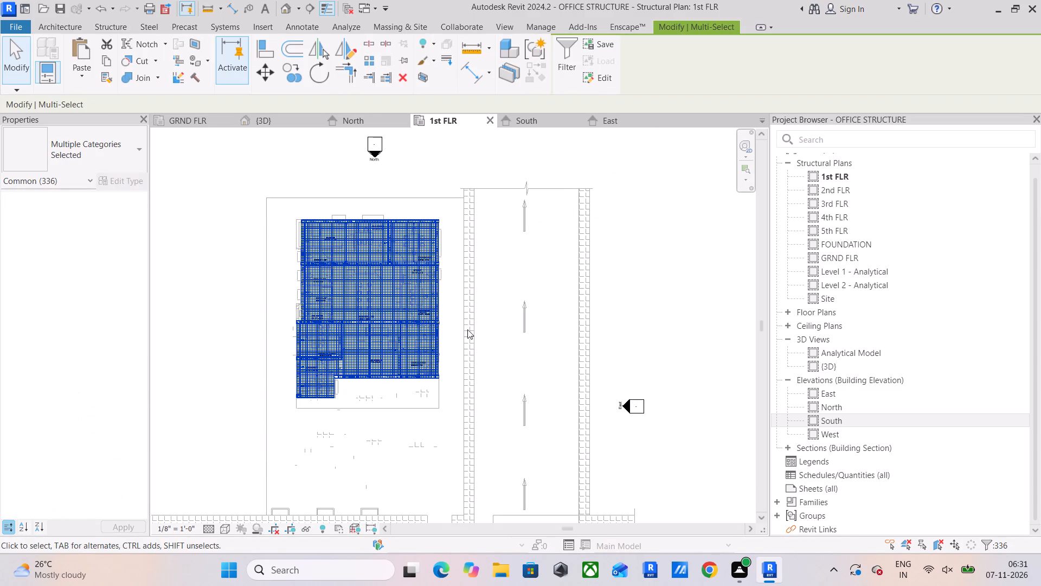
pyautogui.click(207, 120)
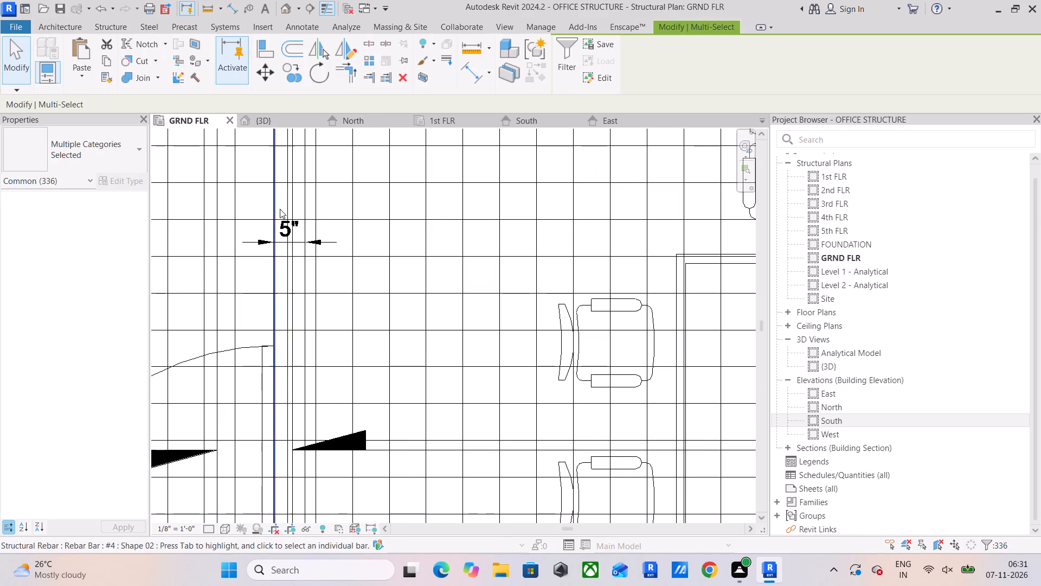
pyautogui.scroll(-16, 280, 209)
pyautogui.moveTo(324, 250); pyautogui.dragTo(444, 192, button='middle')
pyautogui.scroll(-5, 447, 194)
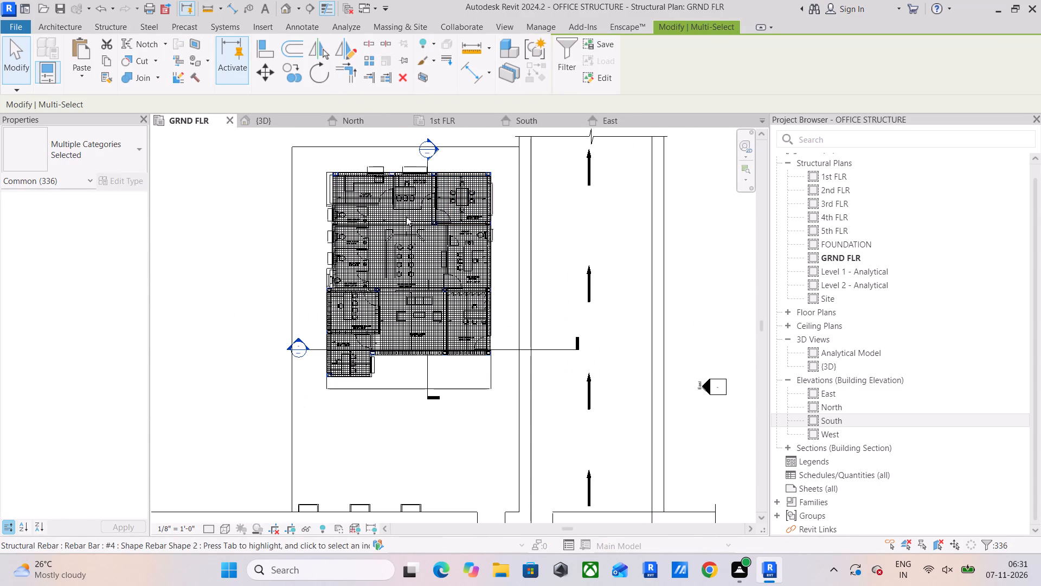
pyautogui.moveTo(301, 153); pyautogui.dragTo(454, 412)
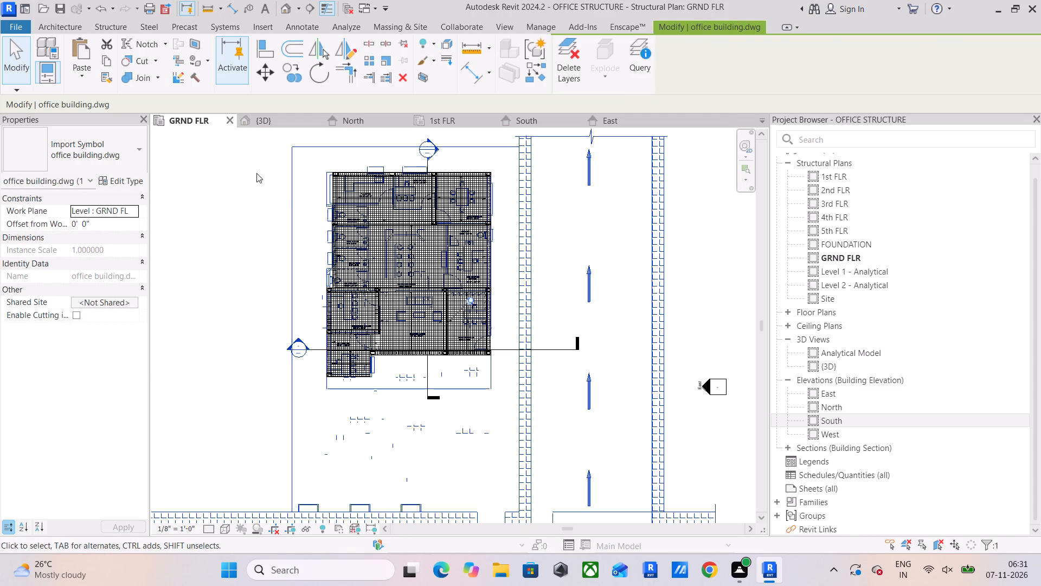
pyautogui.click(242, 154)
pyautogui.moveTo(242, 155); pyautogui.dragTo(571, 424)
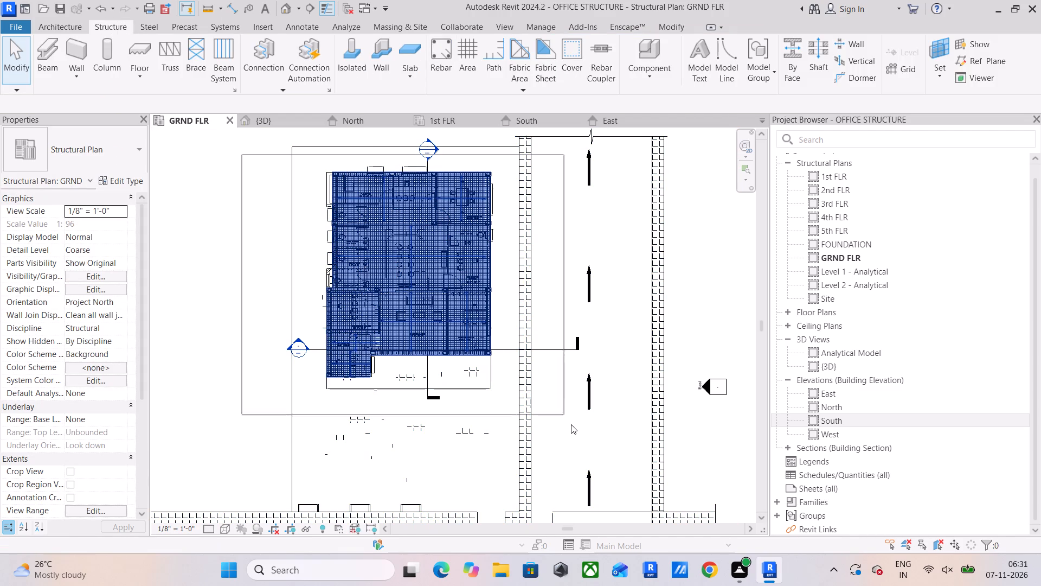
pyautogui.moveTo(571, 424); pyautogui.dragTo(574, 426)
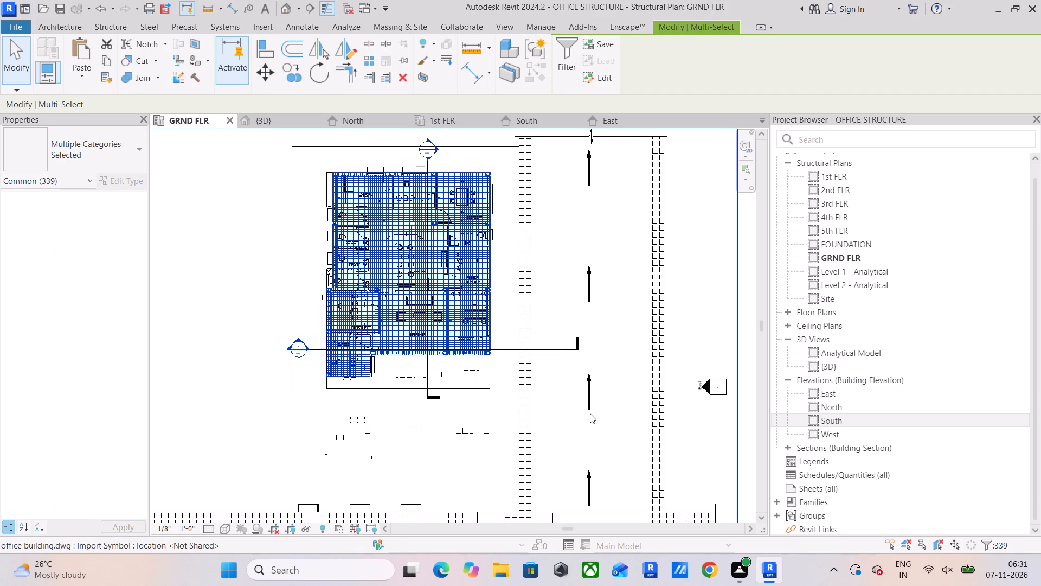
pyautogui.press('Escape')
pyautogui.press('Escape')
pyautogui.press('Escape')
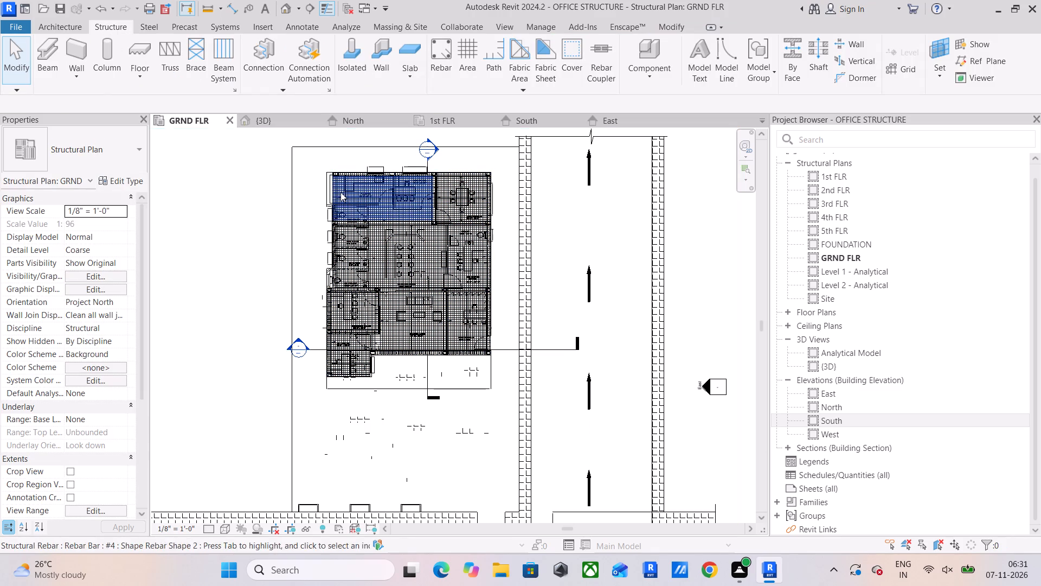
# Set the detail level of the 1st FLR plan to Coarse and inspect the beam and slab rebar around the MANAGER ROOM.
pyautogui.click(443, 113)
pyautogui.click(442, 120)
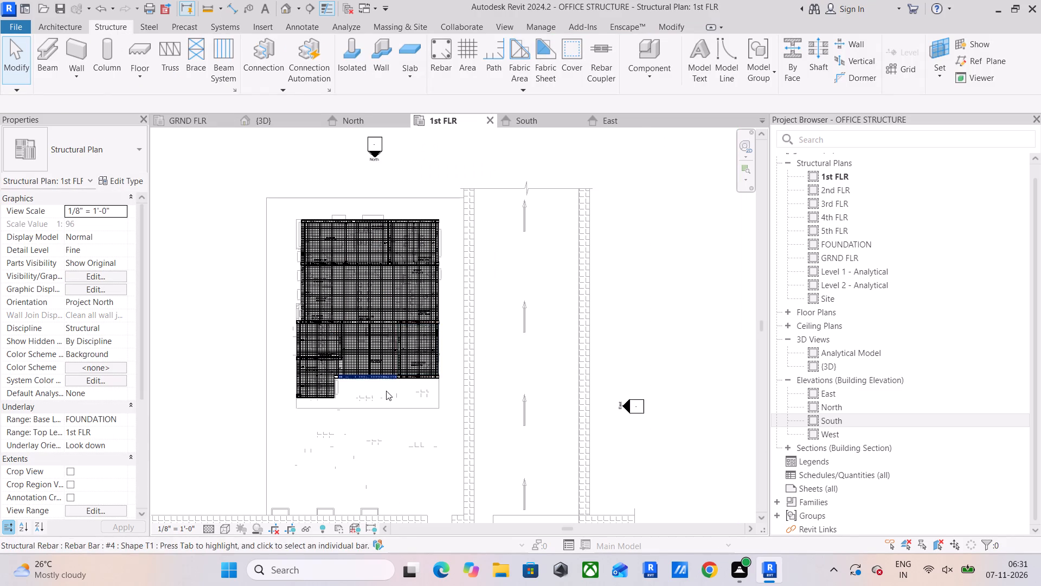
pyautogui.scroll(5, 385, 391)
pyautogui.scroll(15, 336, 381)
pyautogui.moveTo(275, 359); pyautogui.dragTo(374, 377, button='middle')
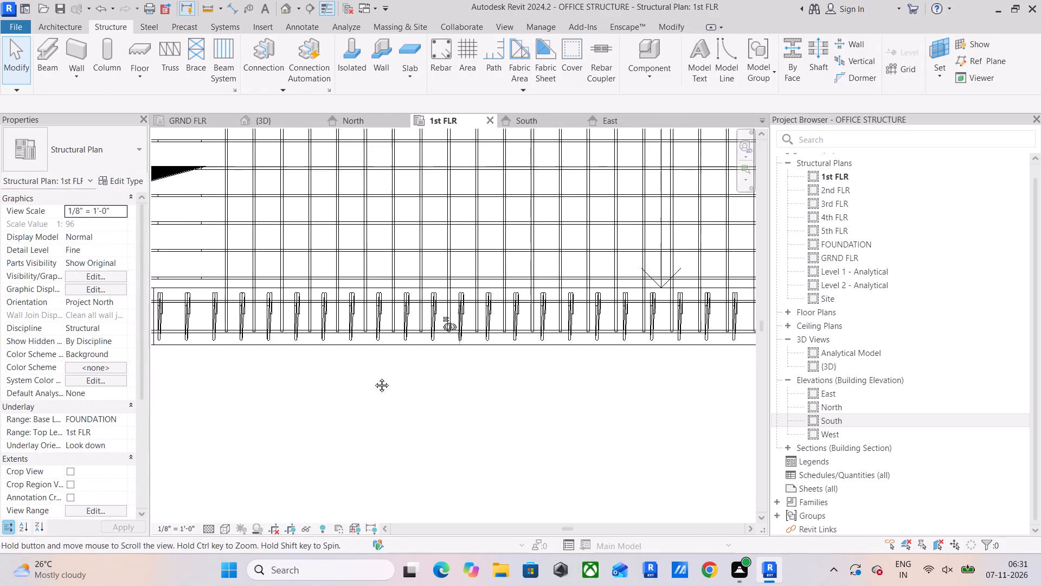
pyautogui.moveTo(374, 377); pyautogui.dragTo(378, 377, button='middle')
pyautogui.click(214, 529)
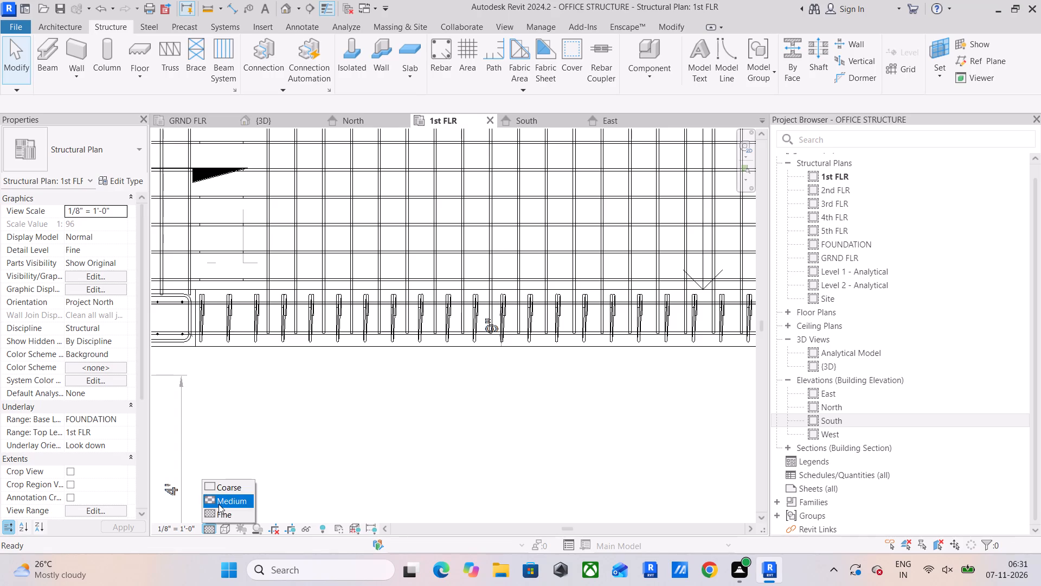
pyautogui.click(219, 504)
pyautogui.moveTo(245, 373); pyautogui.dragTo(252, 388, button='middle')
pyautogui.click(215, 526)
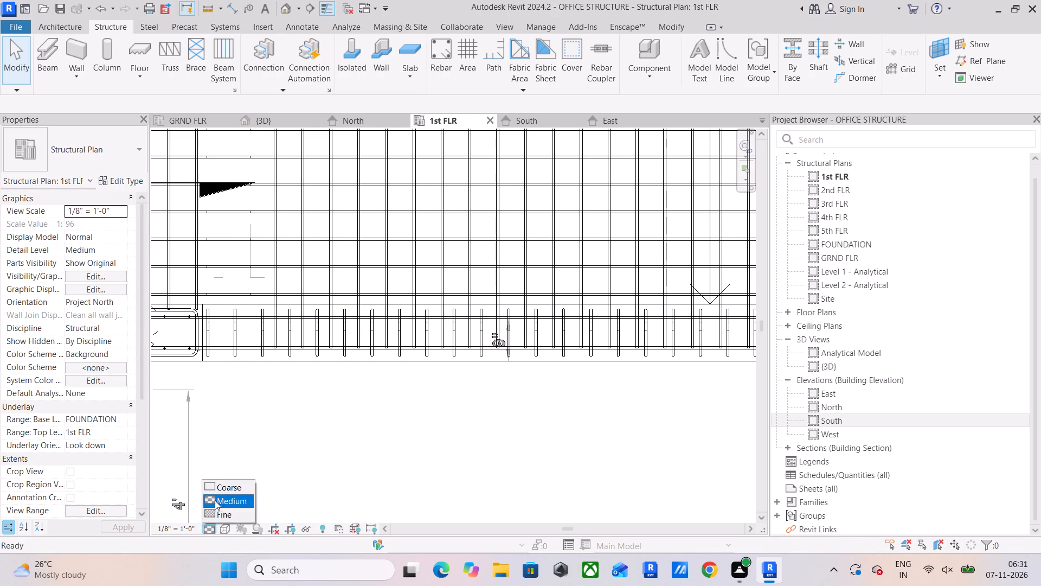
pyautogui.click(220, 487)
pyautogui.moveTo(298, 355); pyautogui.dragTo(500, 409, button='middle')
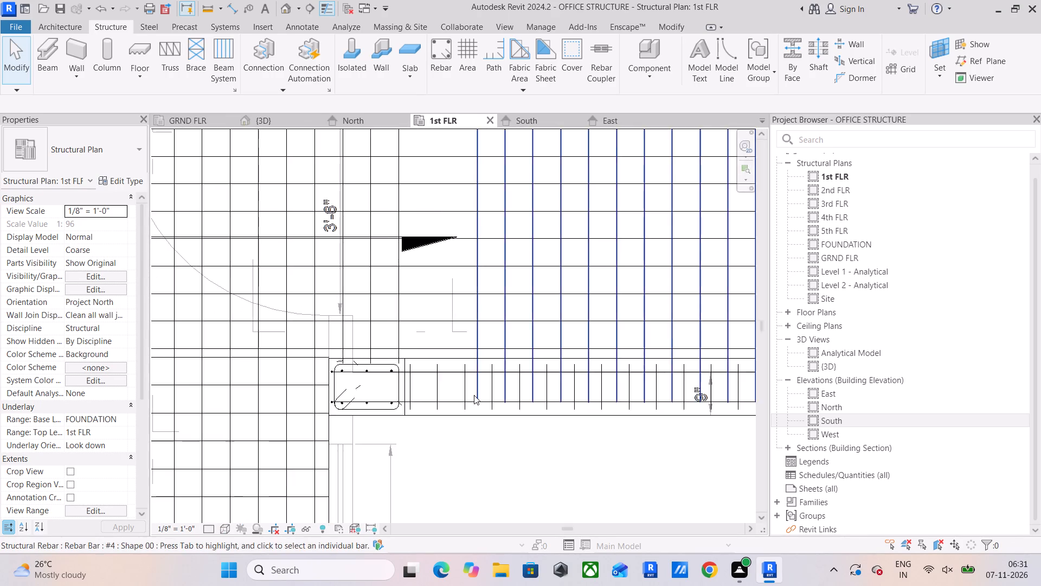
pyautogui.scroll(4, 449, 367)
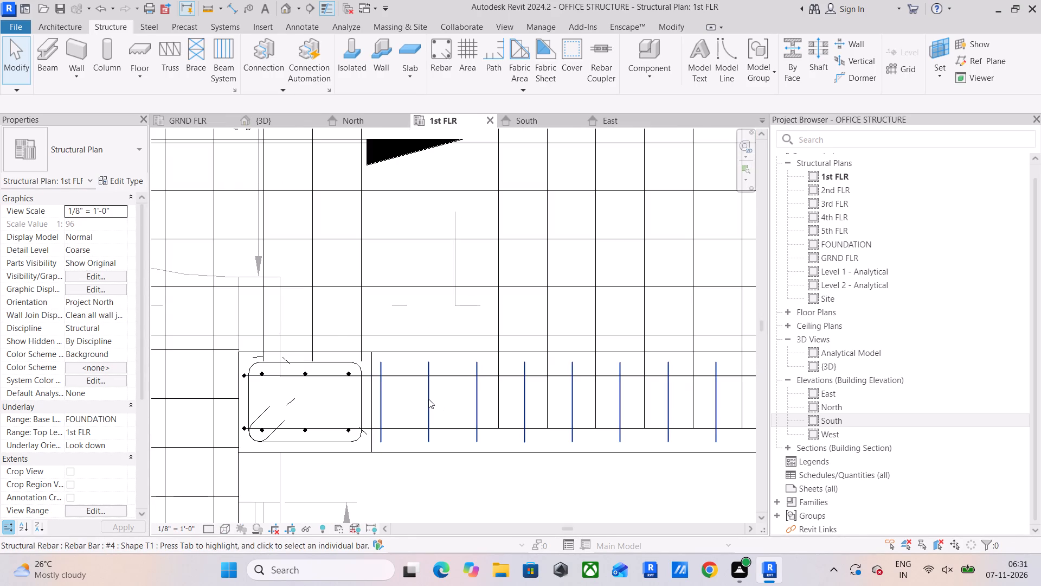
pyautogui.scroll(-5, 506, 342)
pyautogui.moveTo(506, 357); pyautogui.dragTo(518, 485, button='middle')
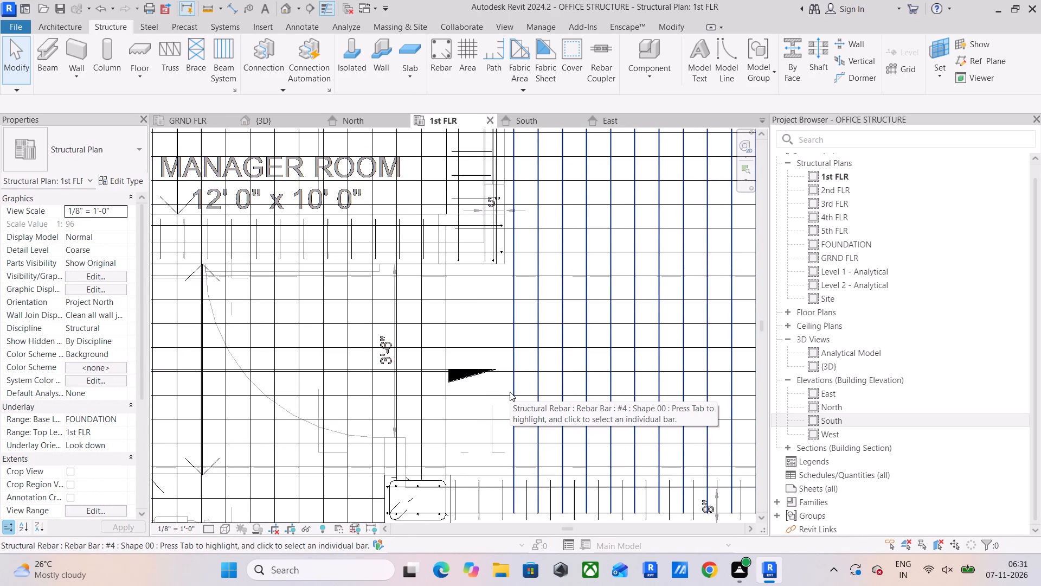
# Examine the two #4 slab rebar sets meeting below the MANAGER ROOM and how they line up with the beam stirrups.
pyautogui.click(514, 385)
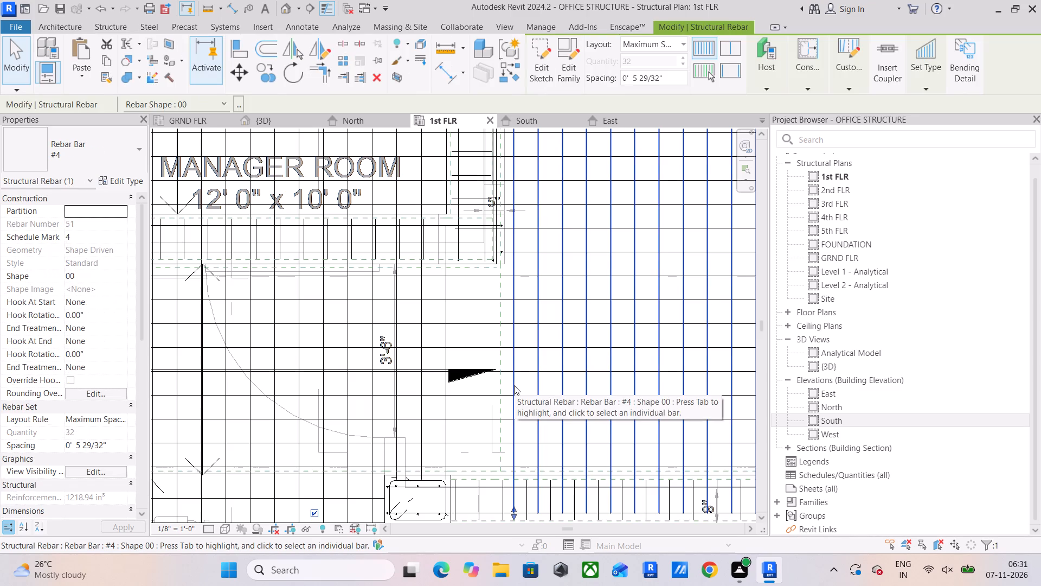
pyautogui.click(442, 359)
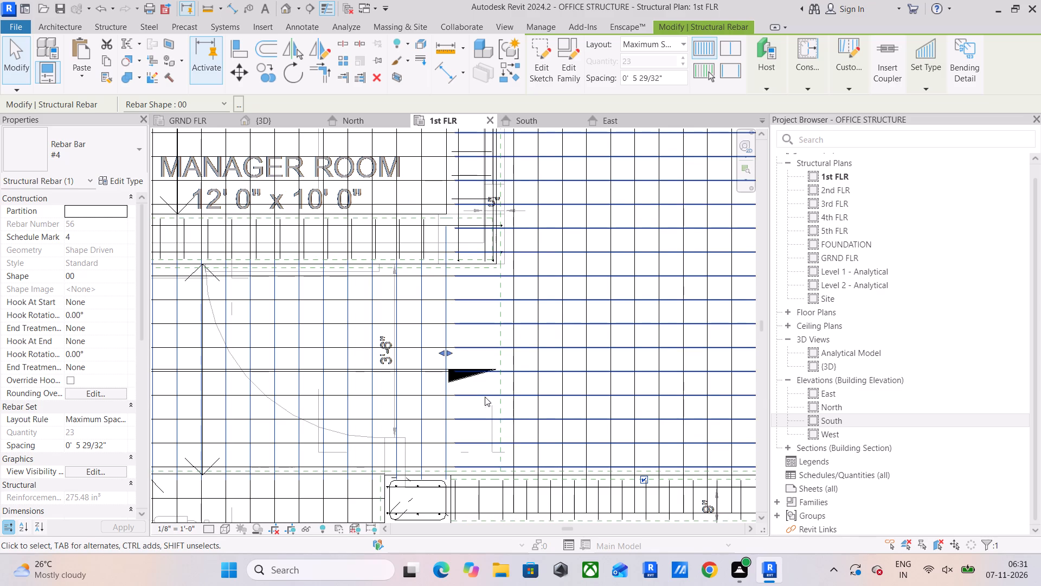
pyautogui.scroll(-10, 484, 395)
pyautogui.moveTo(499, 395); pyautogui.dragTo(487, 403, button='middle')
pyautogui.scroll(5, 469, 409)
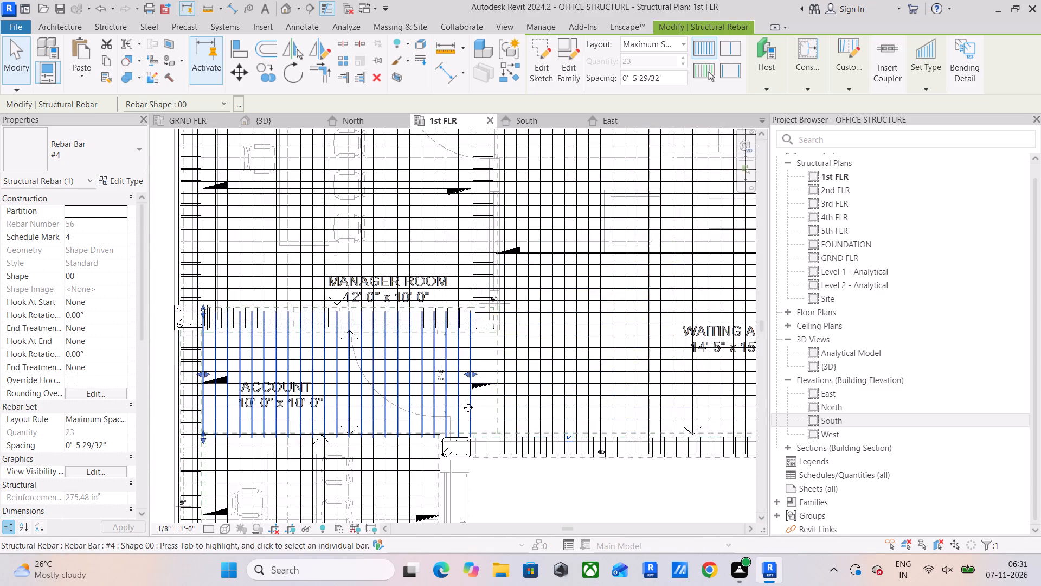
pyautogui.scroll(6, 468, 407)
pyautogui.moveTo(538, 456); pyautogui.dragTo(538, 455, button='middle')
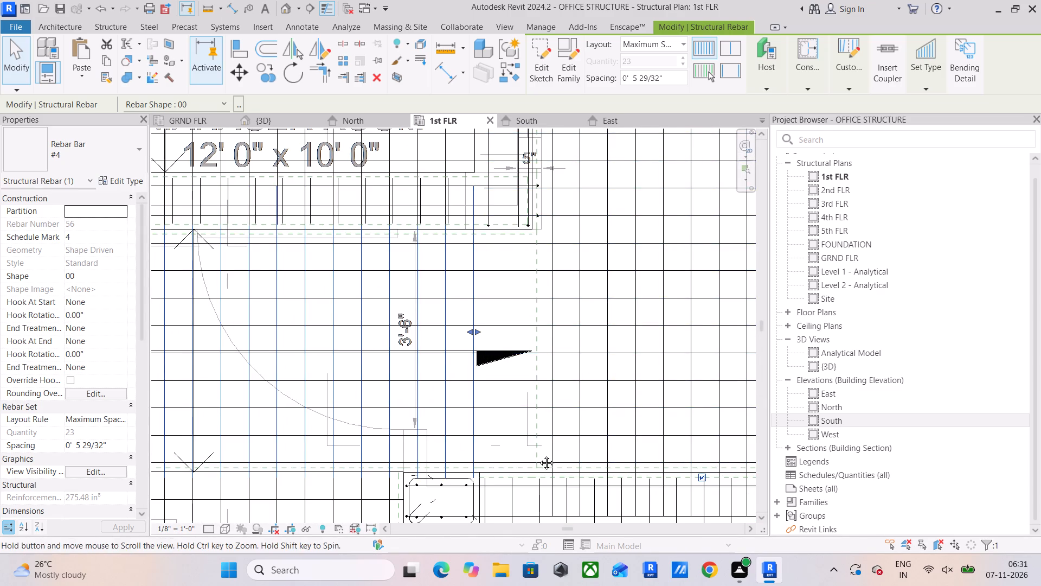
pyautogui.moveTo(538, 455); pyautogui.dragTo(538, 362, button='middle')
pyautogui.scroll(2, 511, 386)
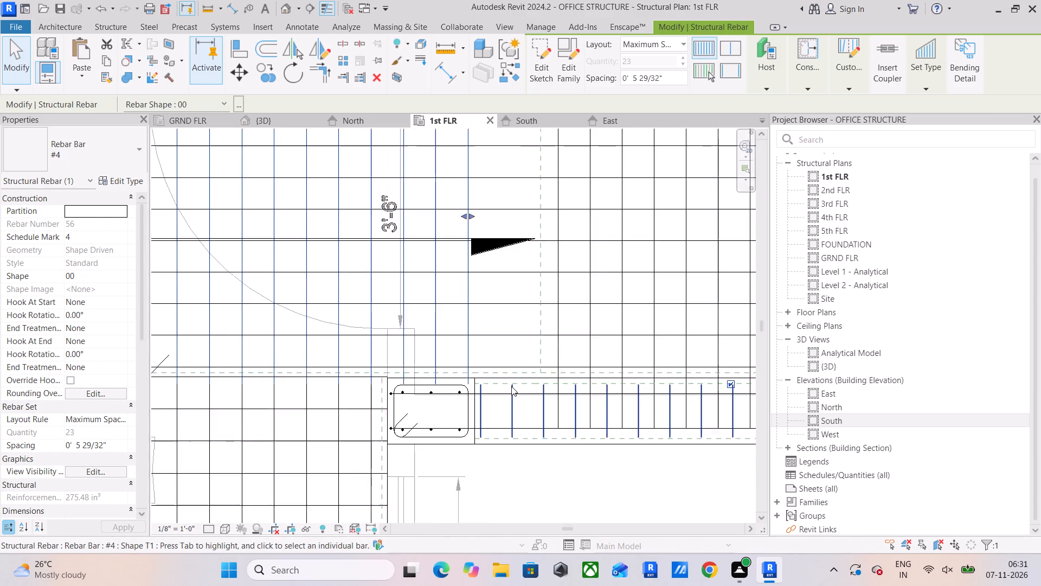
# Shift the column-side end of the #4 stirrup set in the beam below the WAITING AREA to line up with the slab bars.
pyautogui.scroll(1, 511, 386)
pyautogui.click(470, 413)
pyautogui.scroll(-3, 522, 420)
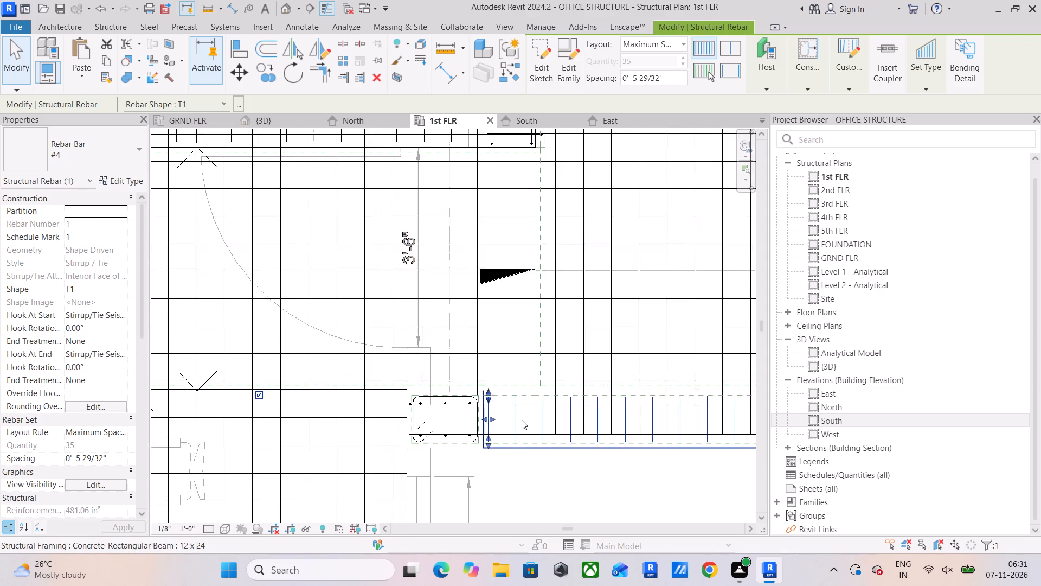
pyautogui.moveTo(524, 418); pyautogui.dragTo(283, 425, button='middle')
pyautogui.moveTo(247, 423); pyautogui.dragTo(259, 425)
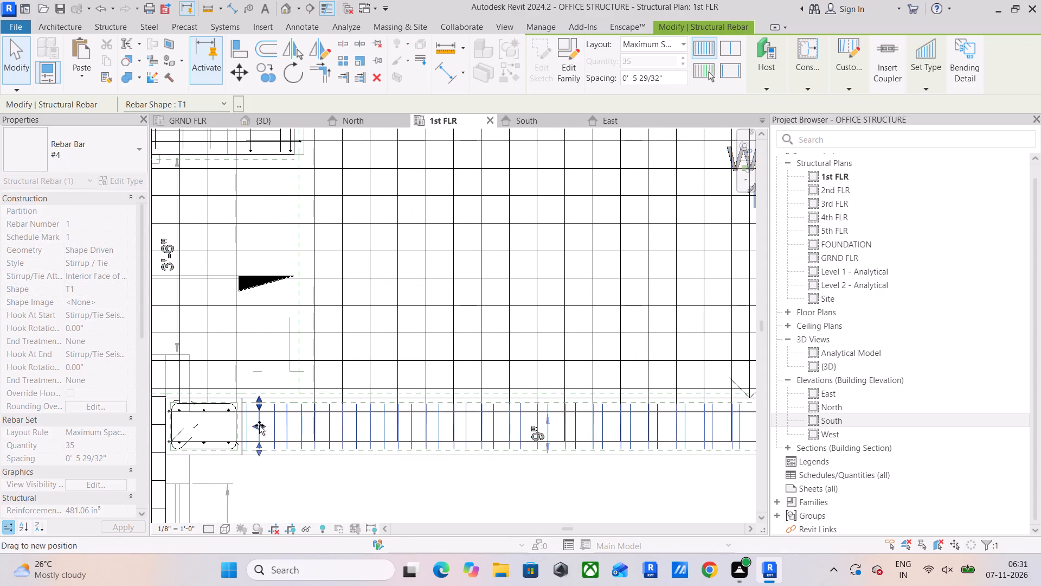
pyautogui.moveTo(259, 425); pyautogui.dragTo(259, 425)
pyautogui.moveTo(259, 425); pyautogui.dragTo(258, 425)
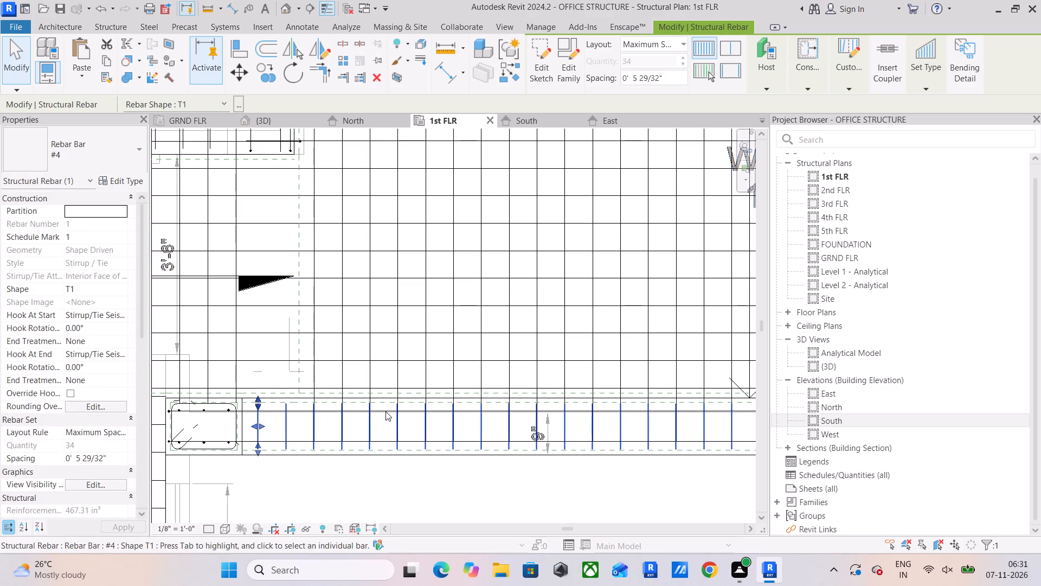
# Align the far end of the same beam's #4 stirrup set with the last slab bar before the opposite column.
pyautogui.moveTo(587, 406); pyautogui.dragTo(265, 419, button='middle')
pyautogui.scroll(-6, 563, 416)
pyautogui.moveTo(564, 431); pyautogui.dragTo(475, 435, button='middle')
pyautogui.scroll(5, 678, 458)
pyautogui.scroll(6, 563, 422)
pyautogui.scroll(5, 509, 384)
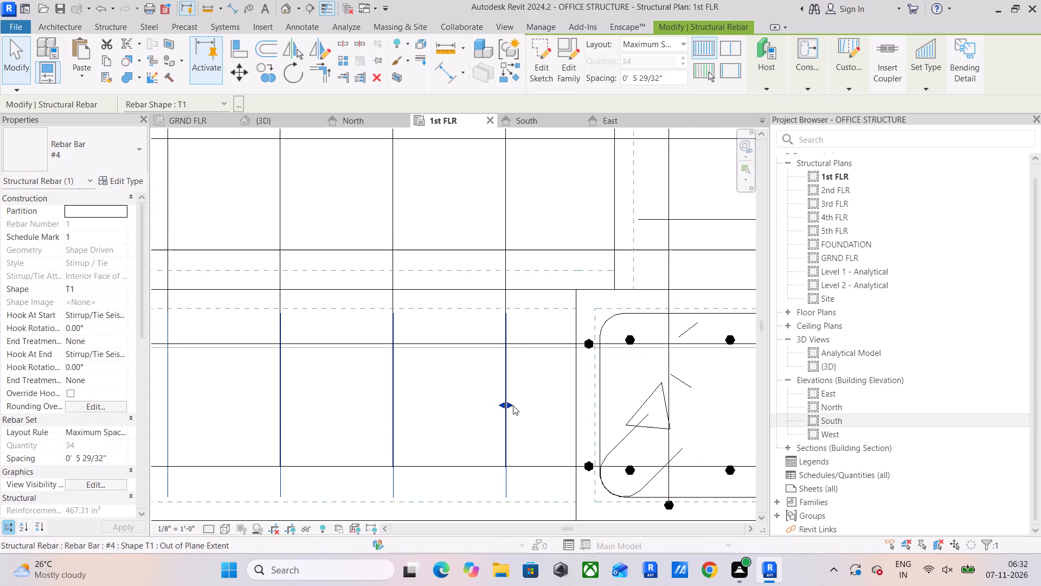
pyautogui.moveTo(513, 405); pyautogui.dragTo(507, 419)
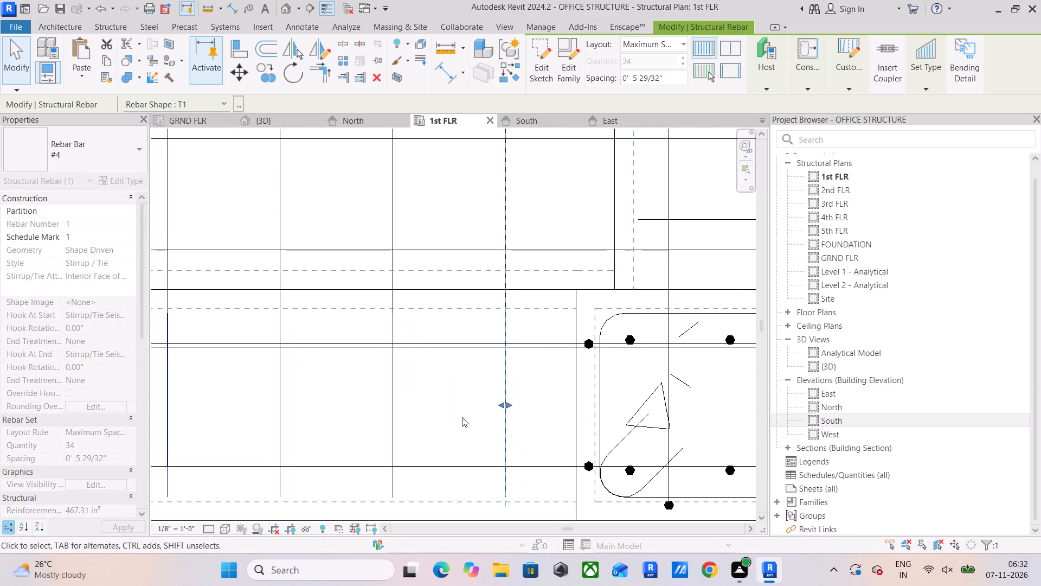
# Pull the stirrup set's starting end back to align with the slab bar two spacings farther from the column.
pyautogui.scroll(-11, 459, 416)
pyautogui.moveTo(459, 416); pyautogui.dragTo(701, 409, button='middle')
pyautogui.click(555, 492)
pyautogui.moveTo(357, 438); pyautogui.dragTo(620, 419, button='middle')
pyautogui.moveTo(439, 424); pyautogui.dragTo(613, 430, button='middle')
pyautogui.scroll(4, 362, 402)
pyautogui.scroll(4, 406, 376)
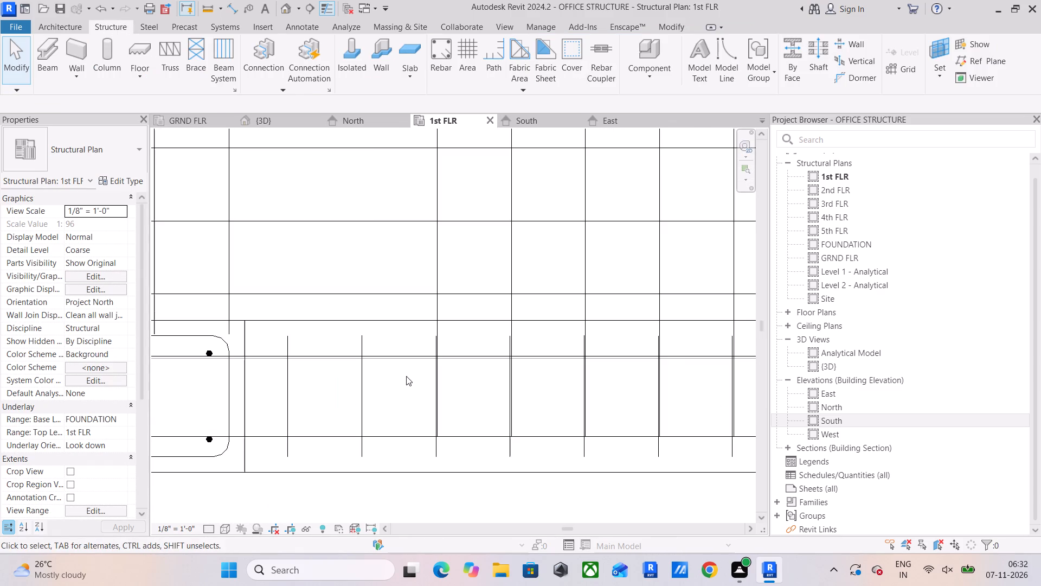
pyautogui.click(289, 397)
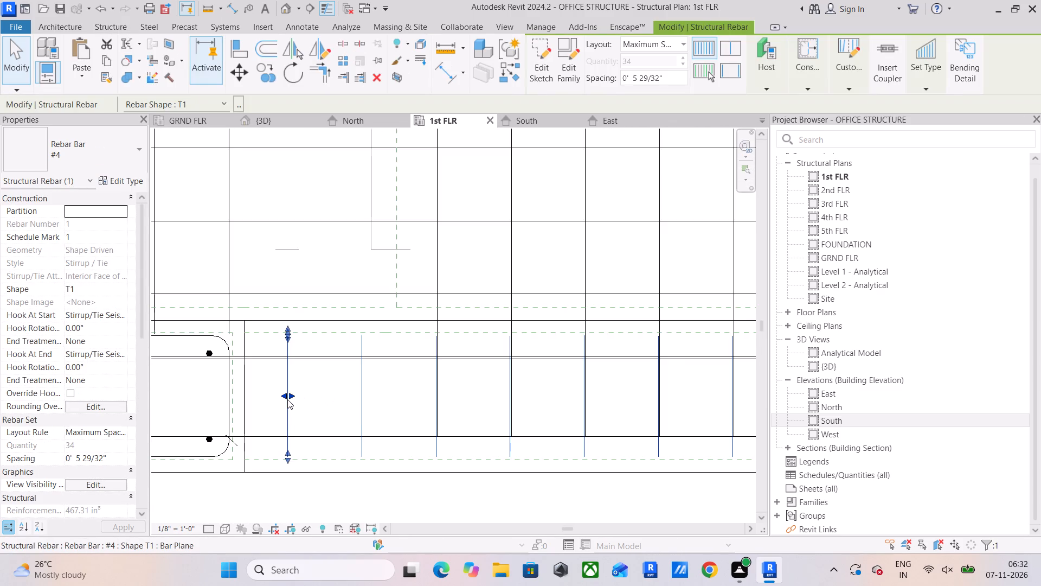
pyautogui.moveTo(282, 396); pyautogui.dragTo(429, 418)
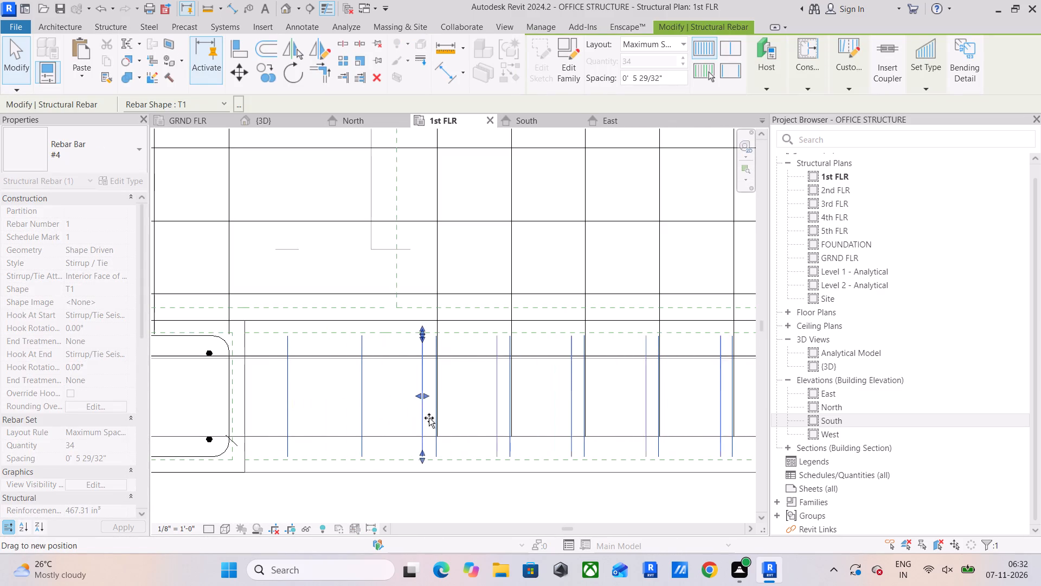
pyautogui.moveTo(429, 418); pyautogui.dragTo(437, 418)
pyautogui.click(401, 401)
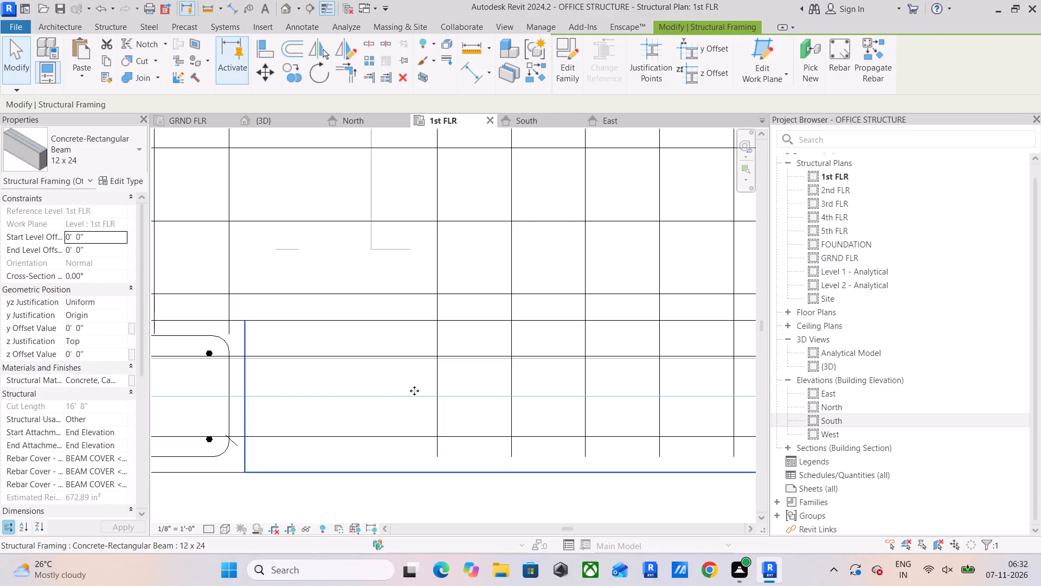
# Draw a 5 27/32" horizontal detail line between the beam's first two stirrups as a spacing guide.
pyautogui.click(329, 27)
pyautogui.click(295, 22)
pyautogui.click(295, 22)
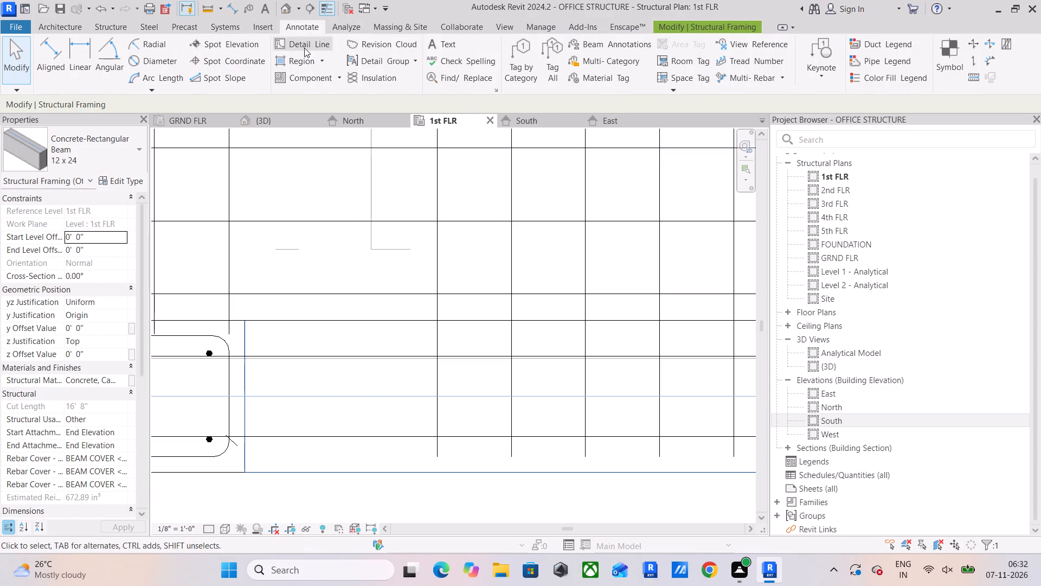
pyautogui.click(304, 48)
pyautogui.click(513, 394)
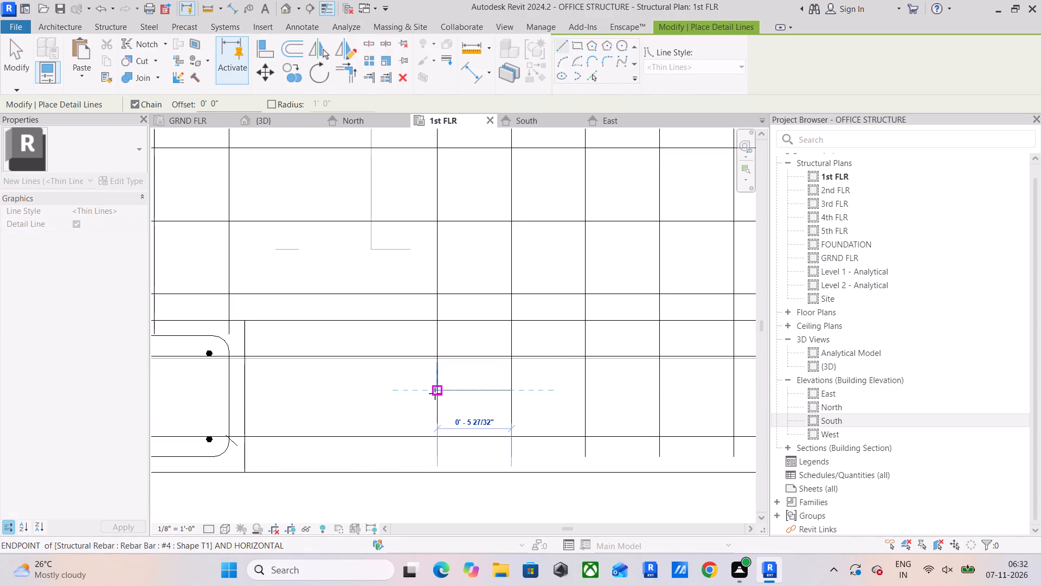
pyautogui.click(435, 393)
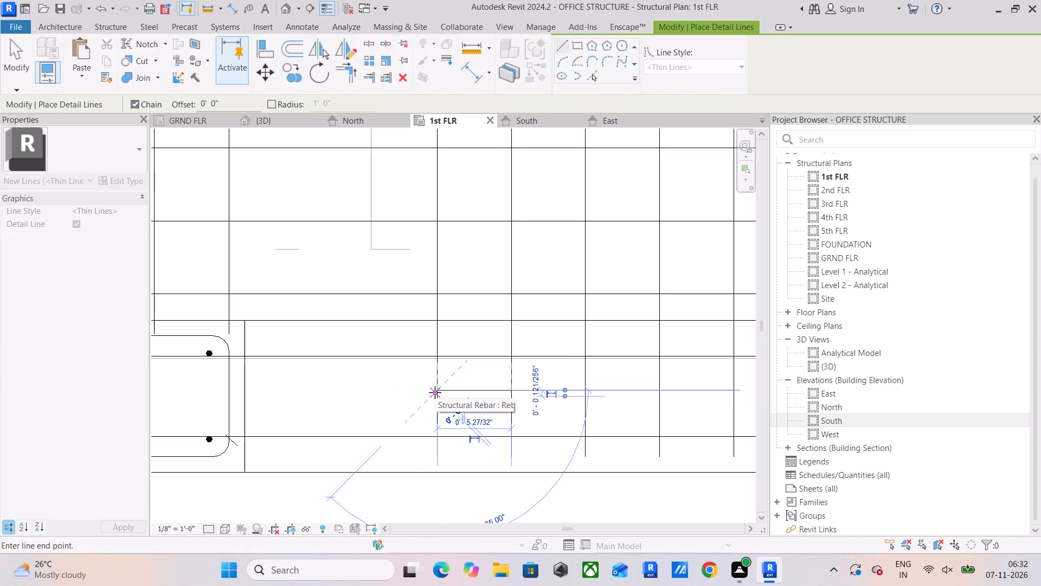
pyautogui.press('Escape')
pyautogui.press('Escape')
# Copy the detail line twice, end to end, towards the column using multiple copies.
pyautogui.click(480, 390)
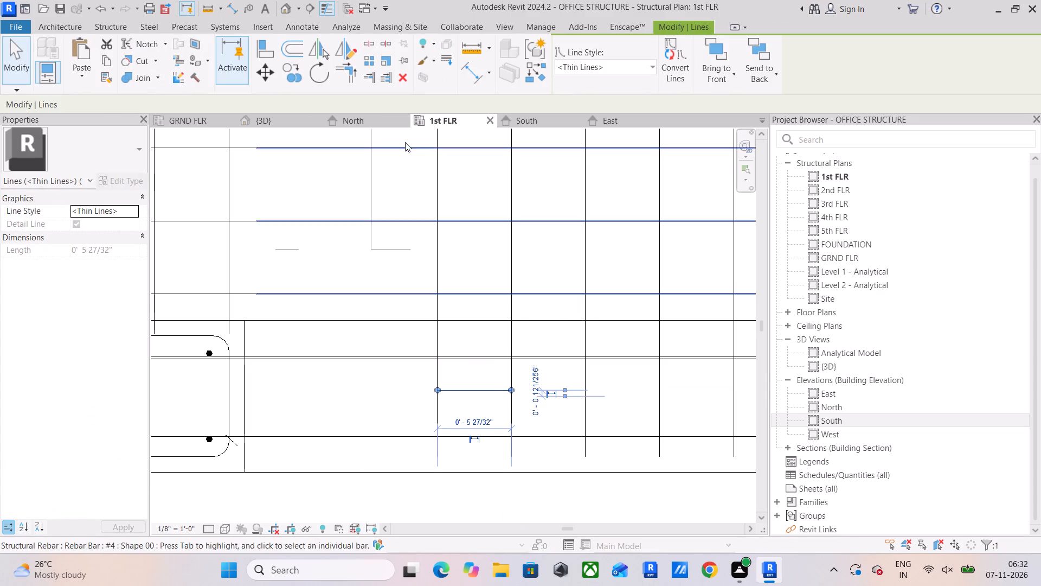
pyautogui.click(292, 71)
pyautogui.click(512, 392)
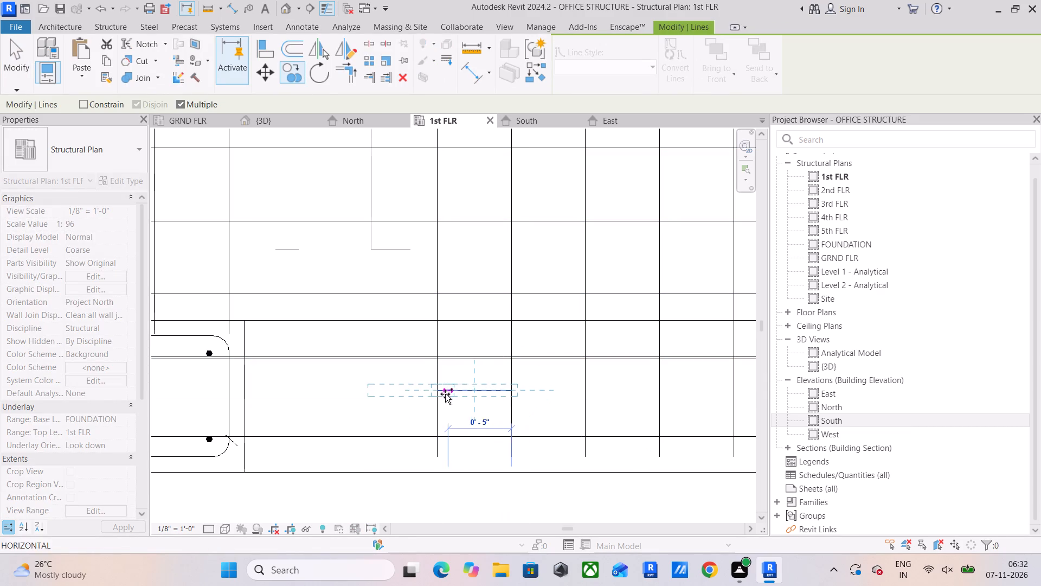
pyautogui.click(437, 394)
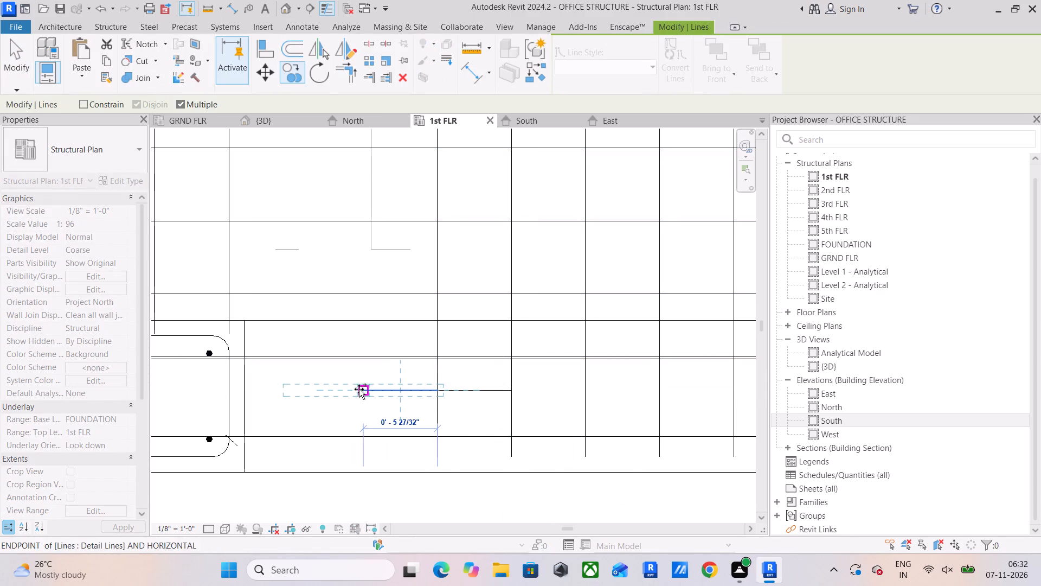
pyautogui.click(360, 389)
pyautogui.press('Escape')
pyautogui.press('Escape')
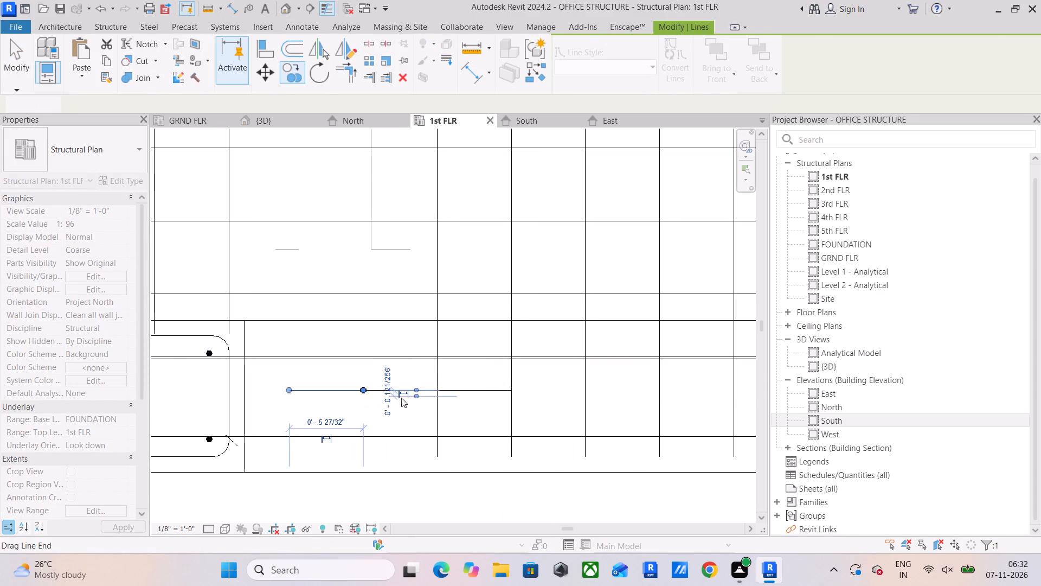
pyautogui.press('Escape')
pyautogui.press('Escape')
# Extend the start of the #4 stirrup set to the column-side end of the guide lines.
pyautogui.click(436, 370)
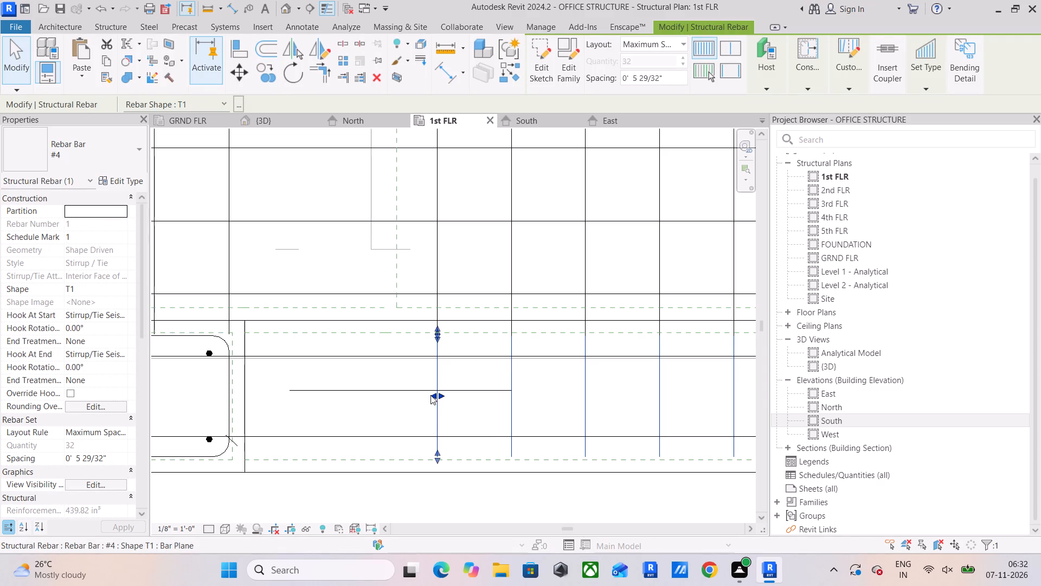
pyautogui.moveTo(431, 396); pyautogui.dragTo(290, 404)
pyautogui.press('Escape')
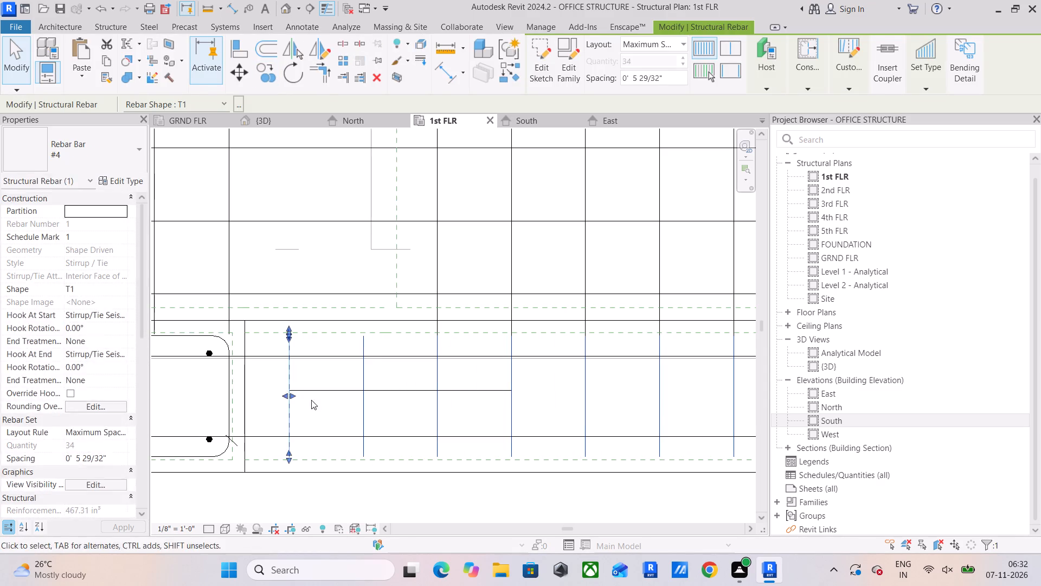
pyautogui.press('Escape')
# Delete the three guide detail lines over the beam's stirrups.
pyautogui.click(321, 390)
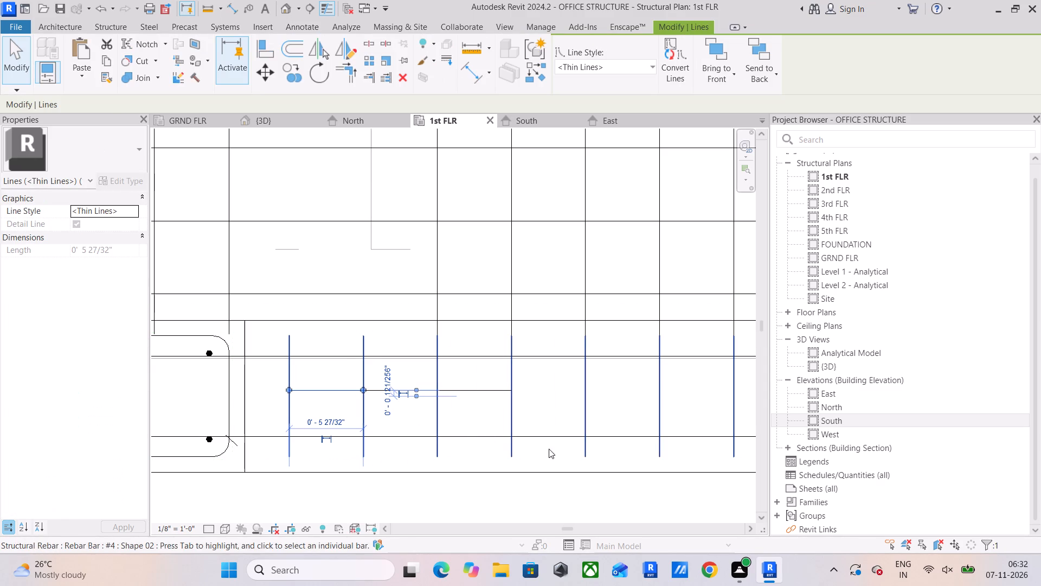
pyautogui.keyDown('ctrl'); pyautogui.click(479, 396); pyautogui.keyUp('ctrl')
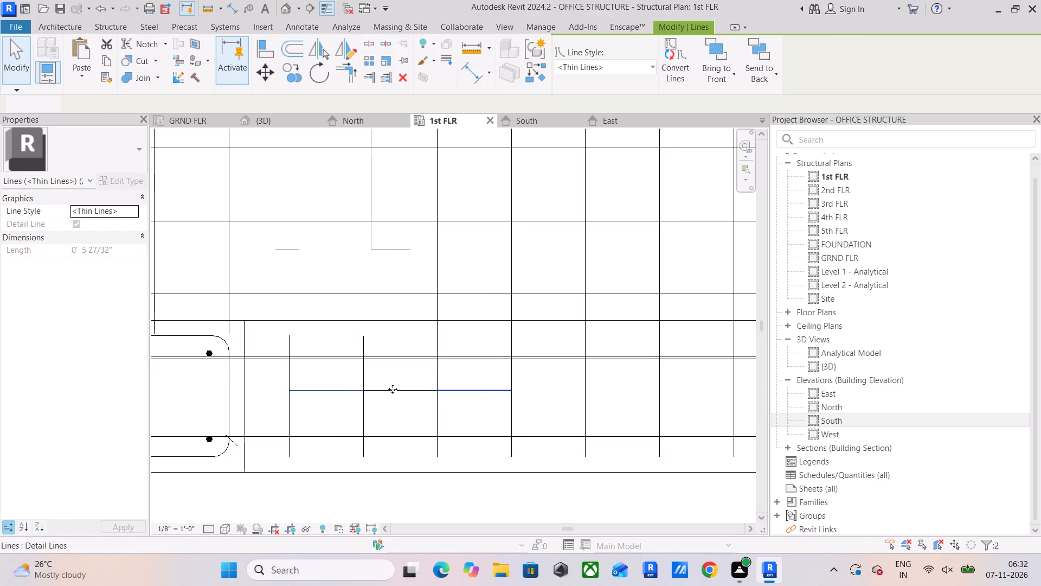
pyautogui.scroll(3, 391, 388)
pyautogui.keyDown('ctrl'); pyautogui.click(407, 392); pyautogui.keyUp('ctrl')
pyautogui.press('Delete')
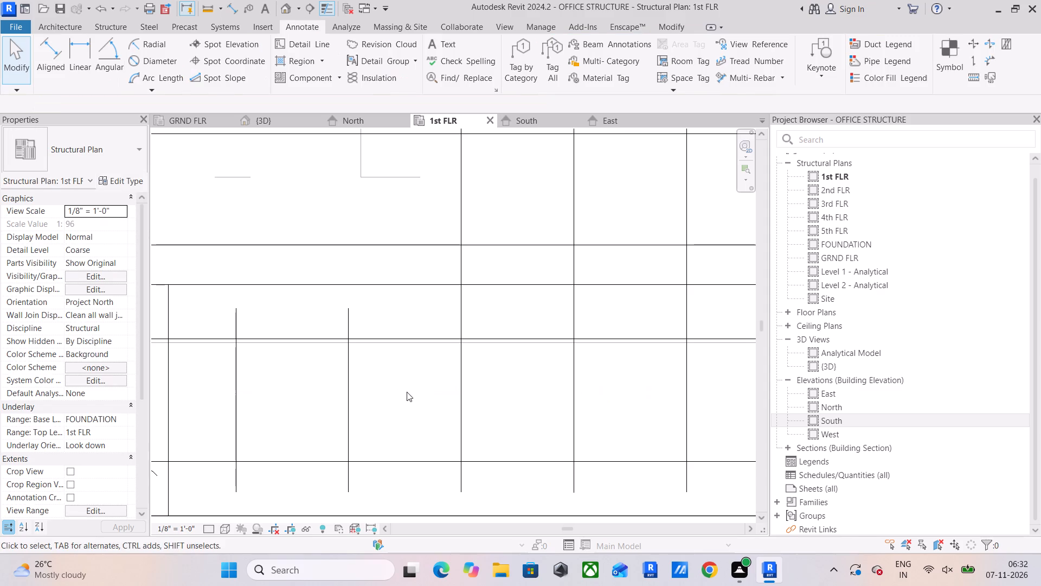
# Align the lower end of the #4 stirrup set in the outer beam beside ACCOUNT with the slab bar next to the corner column.
pyautogui.scroll(-10, 425, 384)
pyautogui.moveTo(429, 395); pyautogui.dragTo(502, 418, button='middle')
pyautogui.scroll(-3, 502, 418)
pyautogui.moveTo(502, 418); pyautogui.dragTo(575, 381, button='middle')
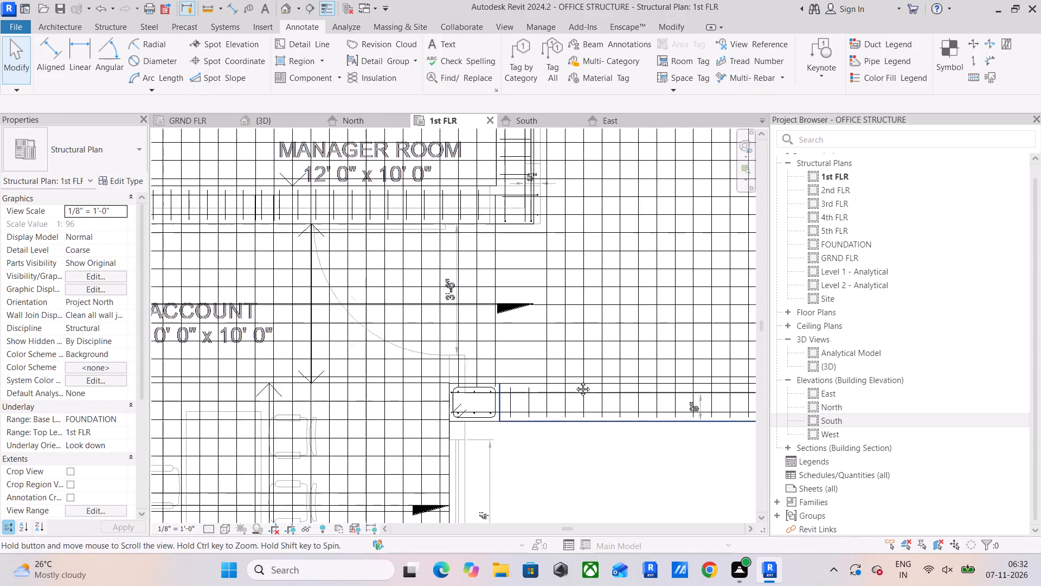
pyautogui.moveTo(575, 381); pyautogui.dragTo(609, 356, button='middle')
pyautogui.scroll(-4, 605, 366)
pyautogui.scroll(7, 314, 472)
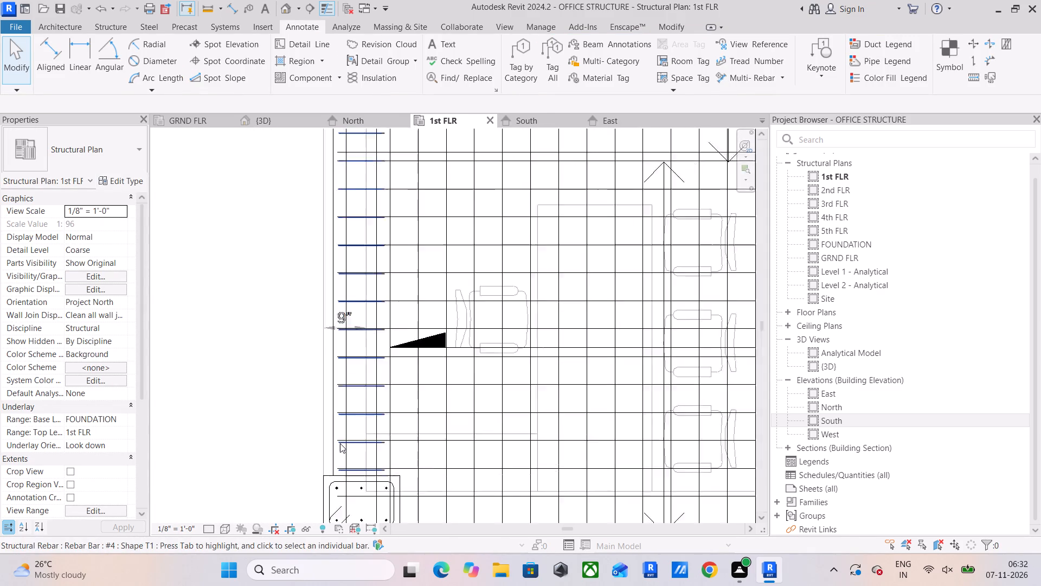
pyautogui.scroll(3, 340, 443)
pyautogui.moveTo(346, 459); pyautogui.dragTo(370, 378, button='middle')
pyautogui.scroll(5, 371, 398)
pyautogui.click(380, 409)
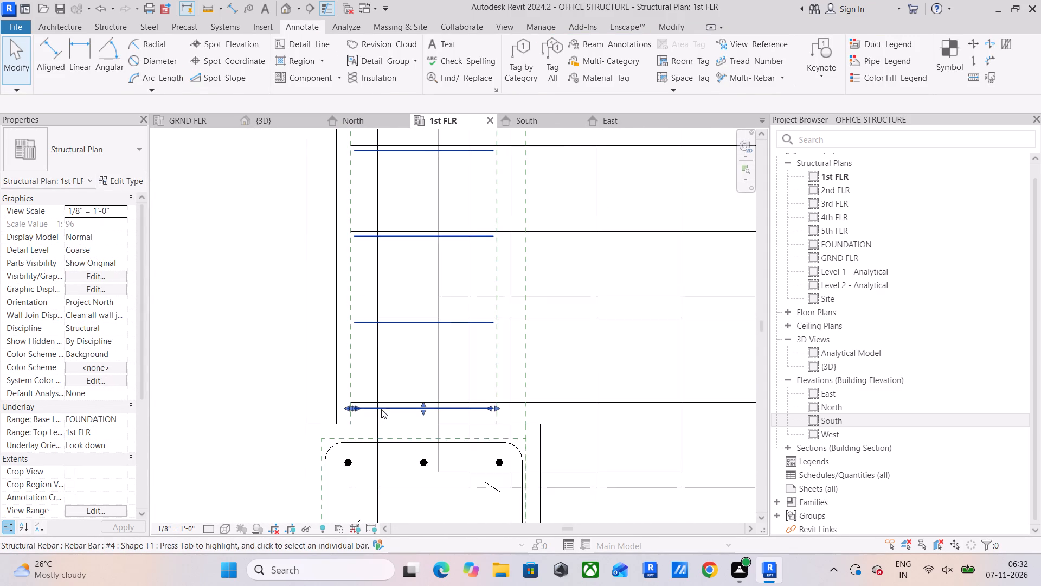
pyautogui.moveTo(420, 403); pyautogui.dragTo(420, 402)
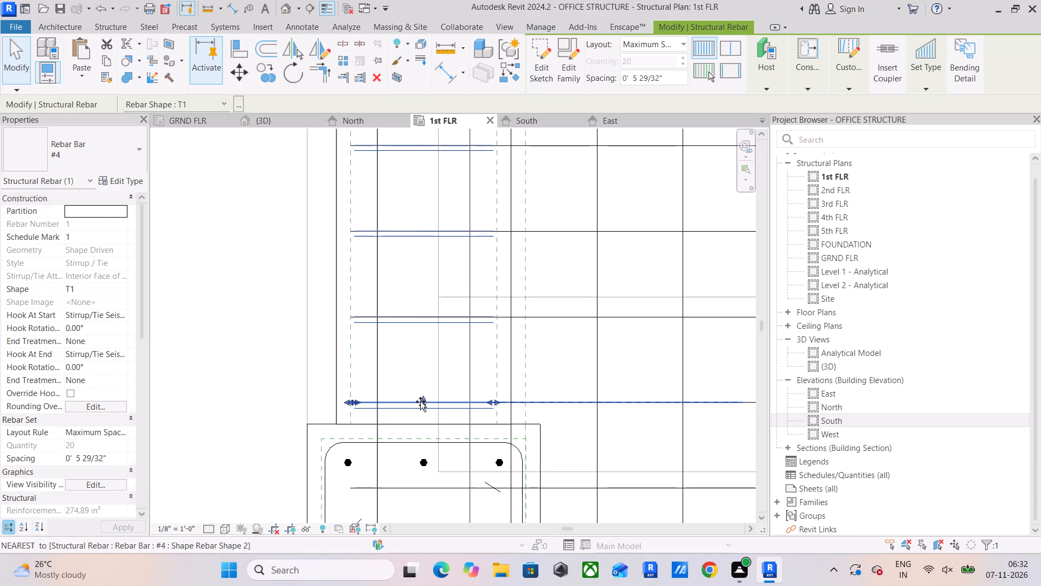
pyautogui.moveTo(420, 402); pyautogui.dragTo(421, 398)
# Align the upper end of the outer beam's #4 stirrup set beside ACCOUNT with the first slab bar below the column.
pyautogui.scroll(-10, 432, 377)
pyautogui.moveTo(440, 378); pyautogui.dragTo(445, 398, button='middle')
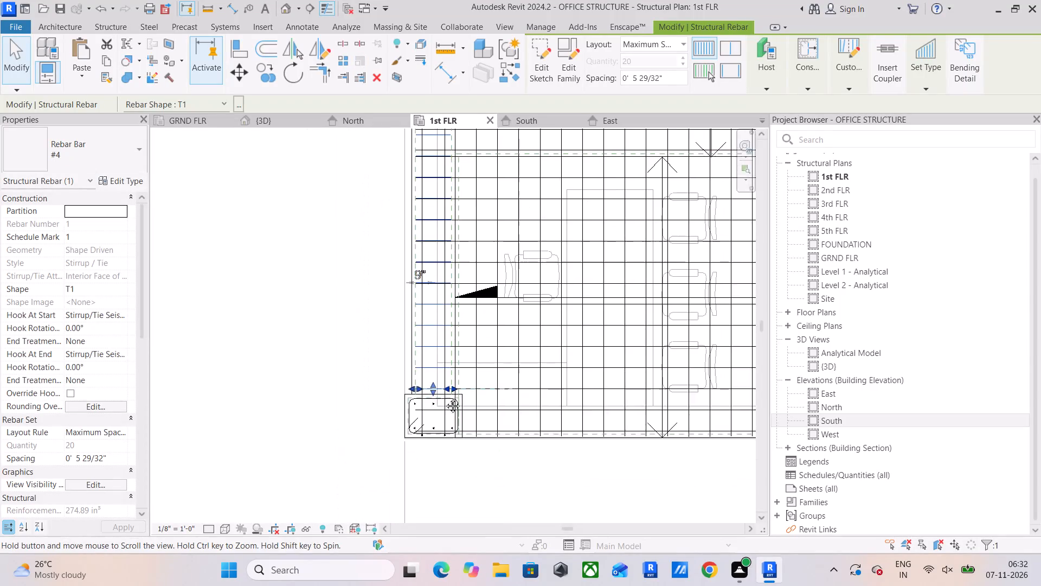
pyautogui.moveTo(445, 398); pyautogui.dragTo(445, 411, button='middle')
pyautogui.click(333, 370)
pyautogui.moveTo(374, 321); pyautogui.dragTo(346, 540, button='middle')
pyautogui.scroll(4, 414, 220)
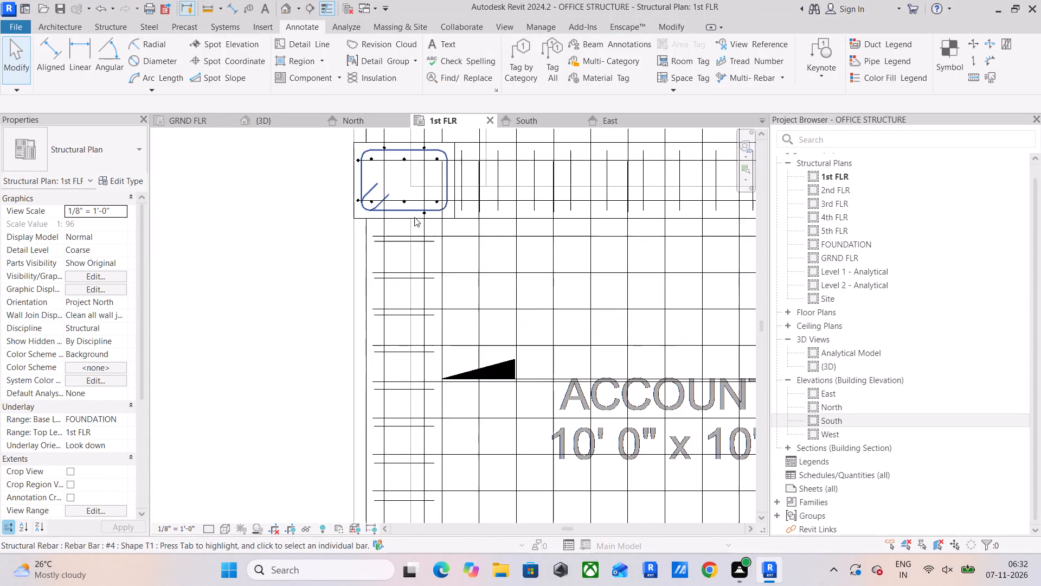
pyautogui.scroll(5, 377, 212)
pyautogui.click(417, 274)
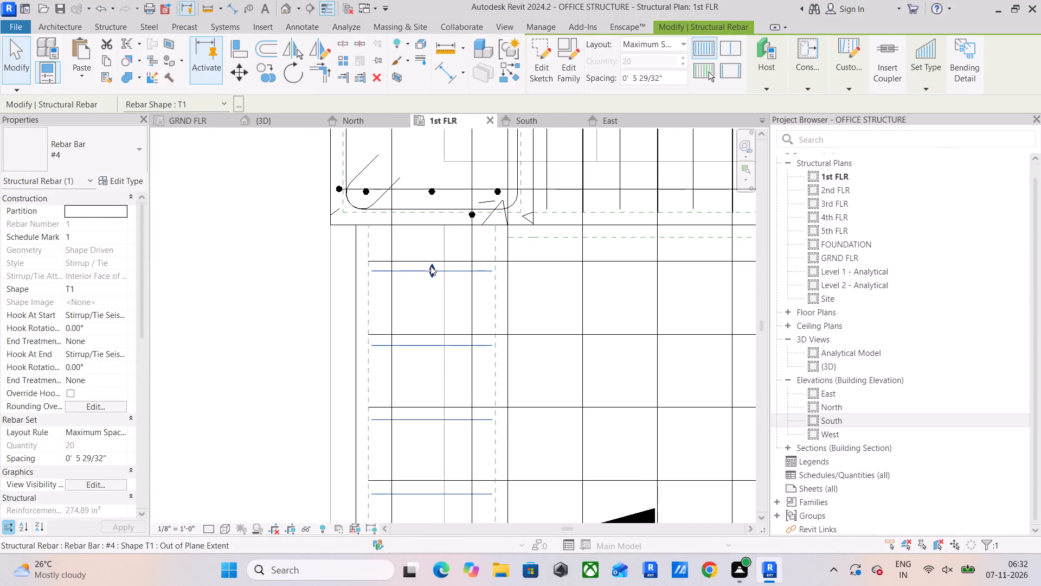
pyautogui.moveTo(430, 266); pyautogui.dragTo(430, 258)
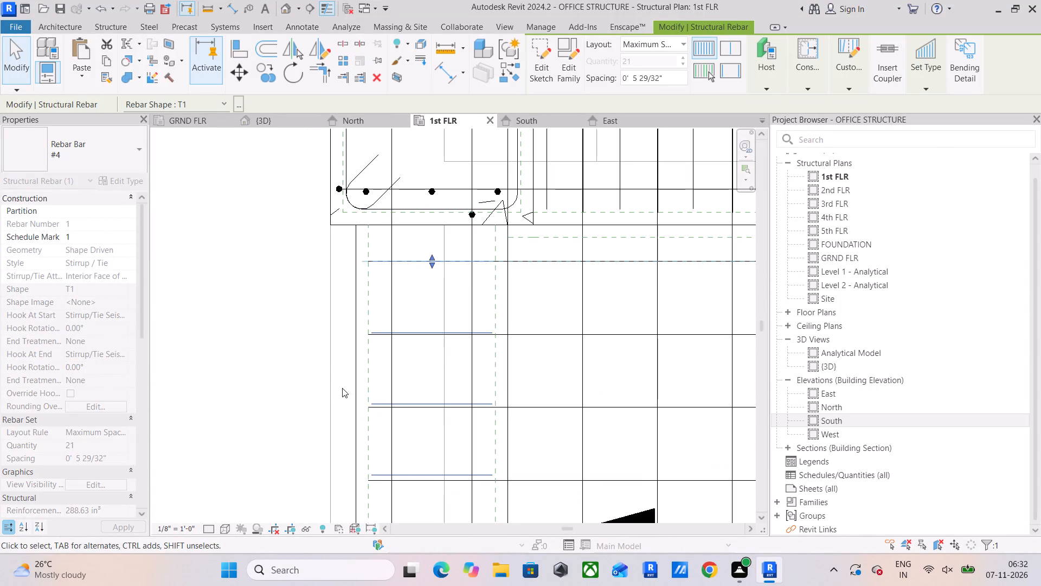
# Examine how the #4 stirrups line up with the slab bars along the full outer beam beside ACCOUNT.
pyautogui.scroll(-4, 345, 390)
pyautogui.moveTo(355, 393); pyautogui.dragTo(372, 346, button='middle')
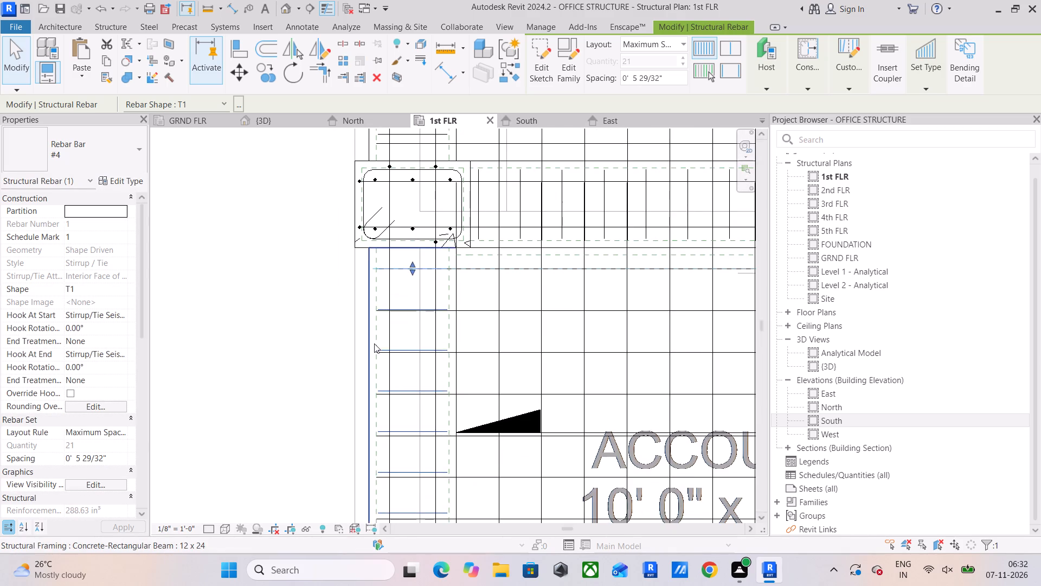
pyautogui.scroll(-3, 374, 343)
pyautogui.moveTo(374, 343); pyautogui.dragTo(413, 219, button='middle')
pyautogui.scroll(-4, 415, 293)
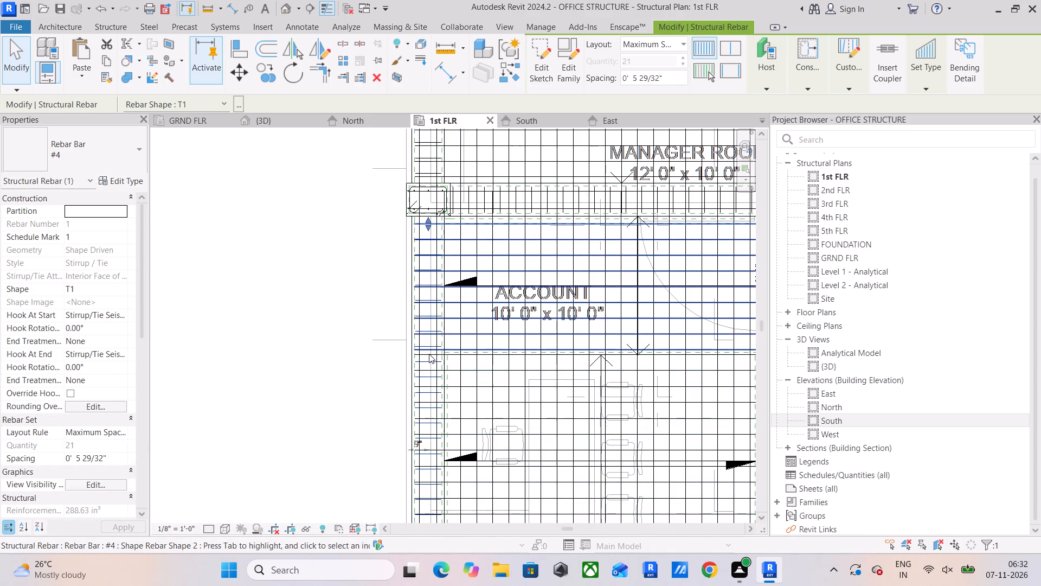
pyautogui.moveTo(429, 354); pyautogui.dragTo(458, 250, button='middle')
pyautogui.scroll(5, 450, 419)
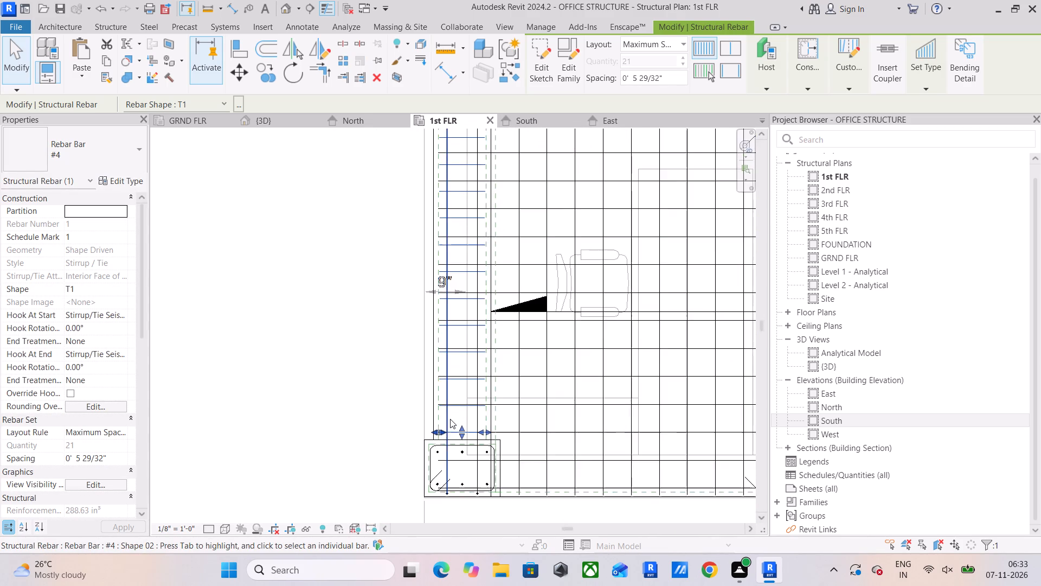
pyautogui.scroll(9, 459, 416)
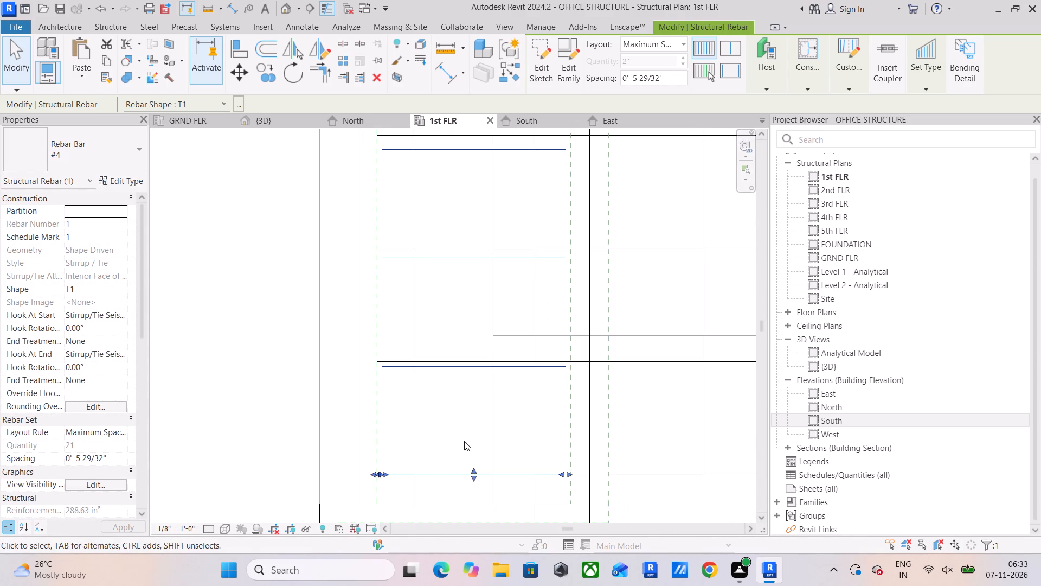
pyautogui.moveTo(464, 441); pyautogui.dragTo(471, 404, button='middle')
pyautogui.click(471, 399)
pyautogui.scroll(-11, 474, 381)
pyautogui.moveTo(478, 383); pyautogui.dragTo(478, 467, button='middle')
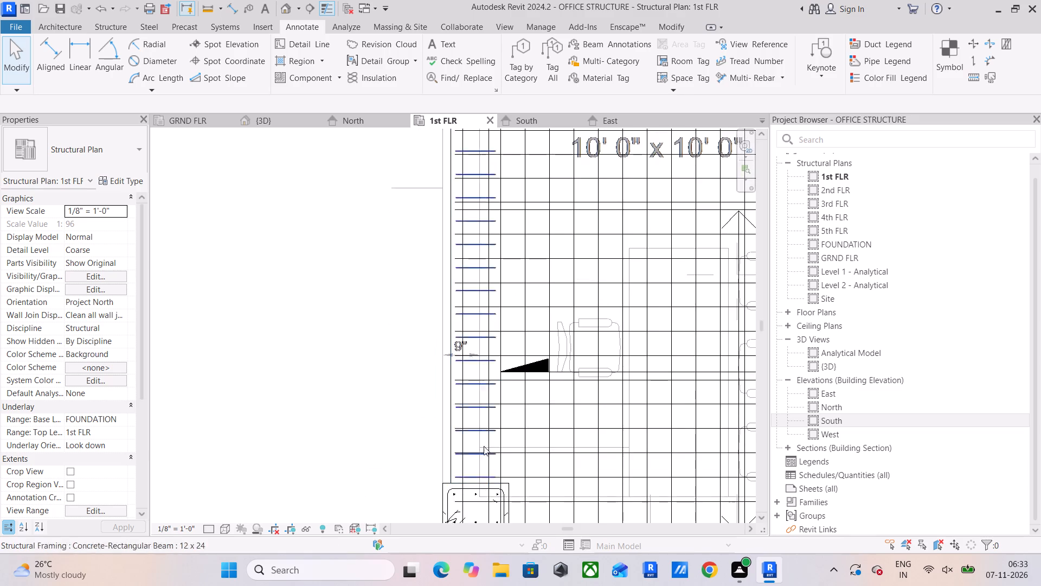
pyautogui.scroll(-3, 485, 438)
pyautogui.moveTo(490, 424); pyautogui.dragTo(487, 430, button='middle')
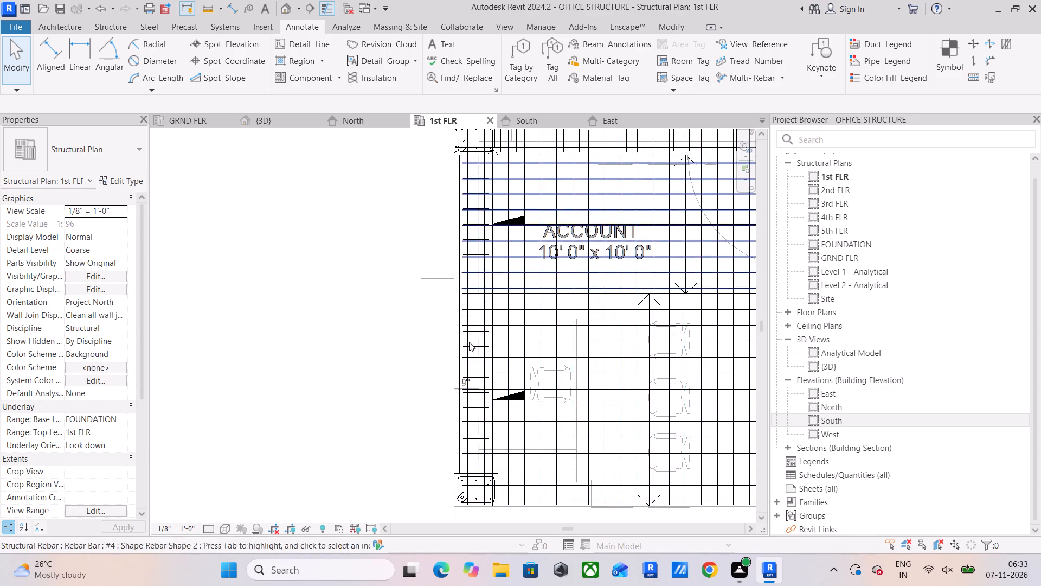
# Shorten the outer beam's #4 stirrup set from its upper end so it stops at the slab rebar boundary just below ACCOUNT.
pyautogui.click(477, 441)
pyautogui.moveTo(475, 167); pyautogui.dragTo(478, 291)
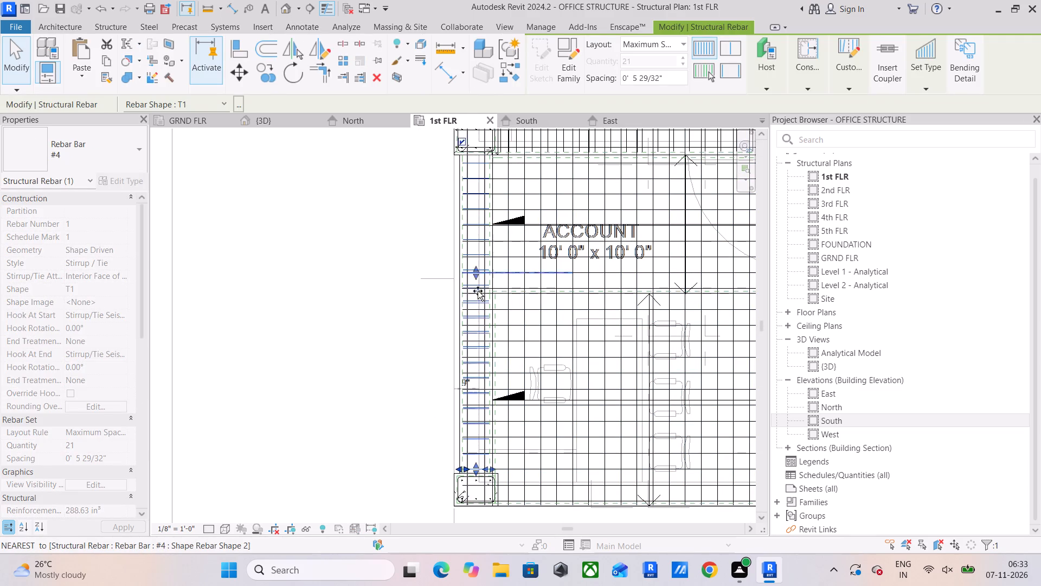
pyautogui.moveTo(478, 291); pyautogui.dragTo(487, 395)
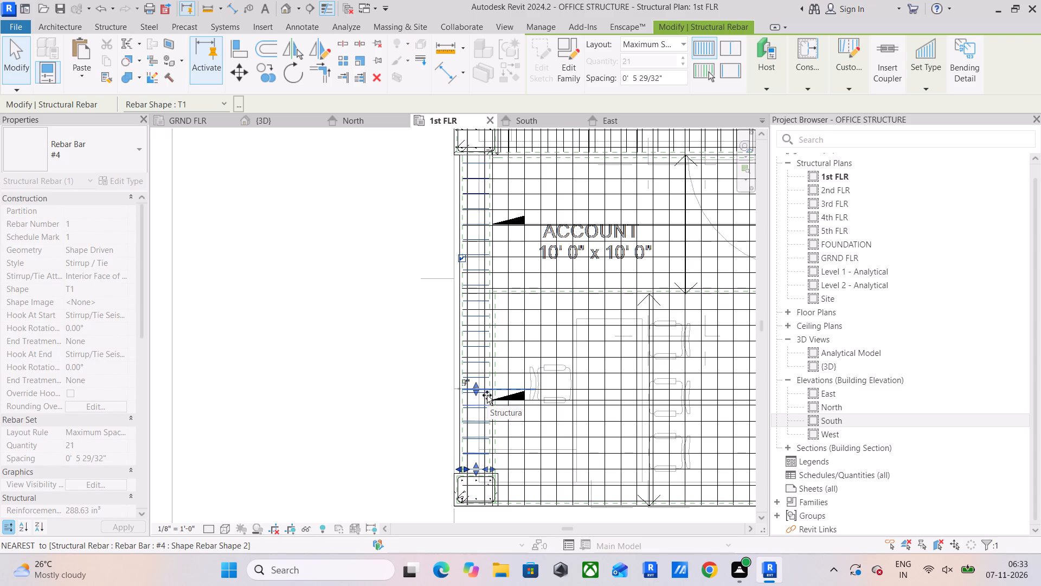
pyautogui.moveTo(487, 395); pyautogui.dragTo(488, 381)
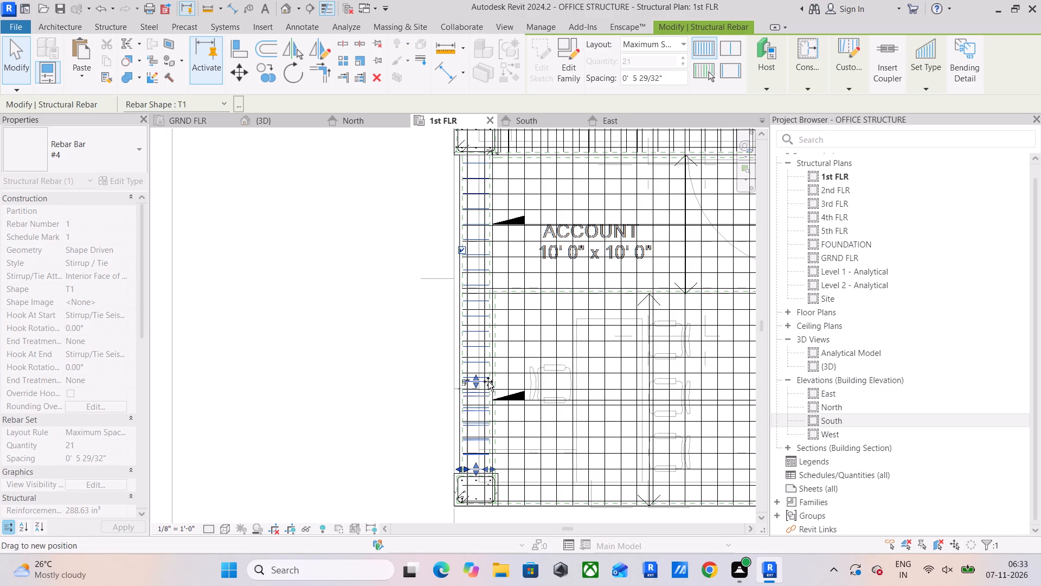
pyautogui.moveTo(488, 381); pyautogui.dragTo(489, 366)
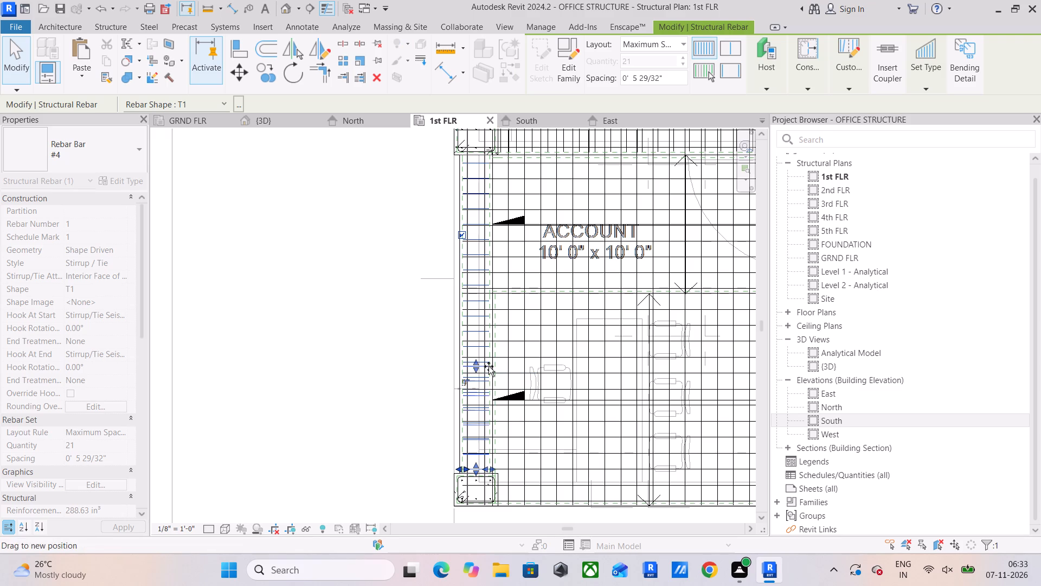
pyautogui.moveTo(489, 366); pyautogui.dragTo(490, 361)
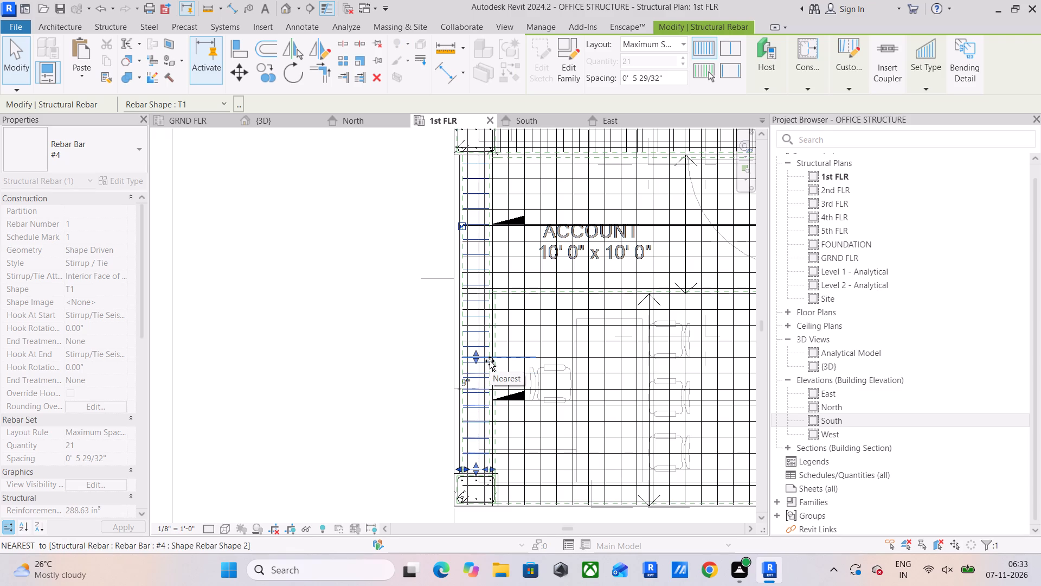
pyautogui.moveTo(490, 361); pyautogui.dragTo(490, 350)
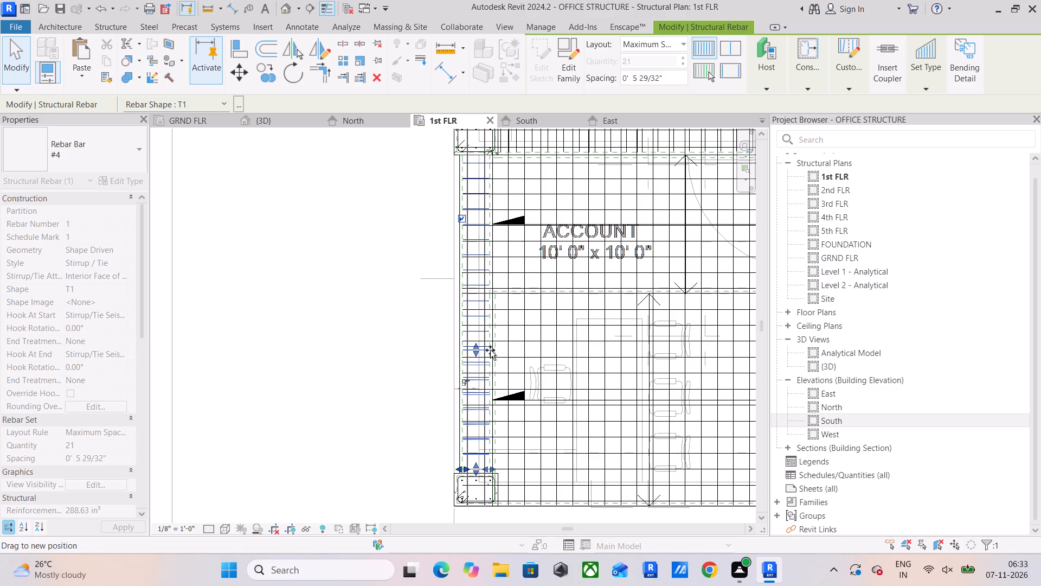
pyautogui.moveTo(490, 350); pyautogui.dragTo(491, 347)
pyautogui.moveTo(570, 375); pyautogui.dragTo(493, 372, button='middle')
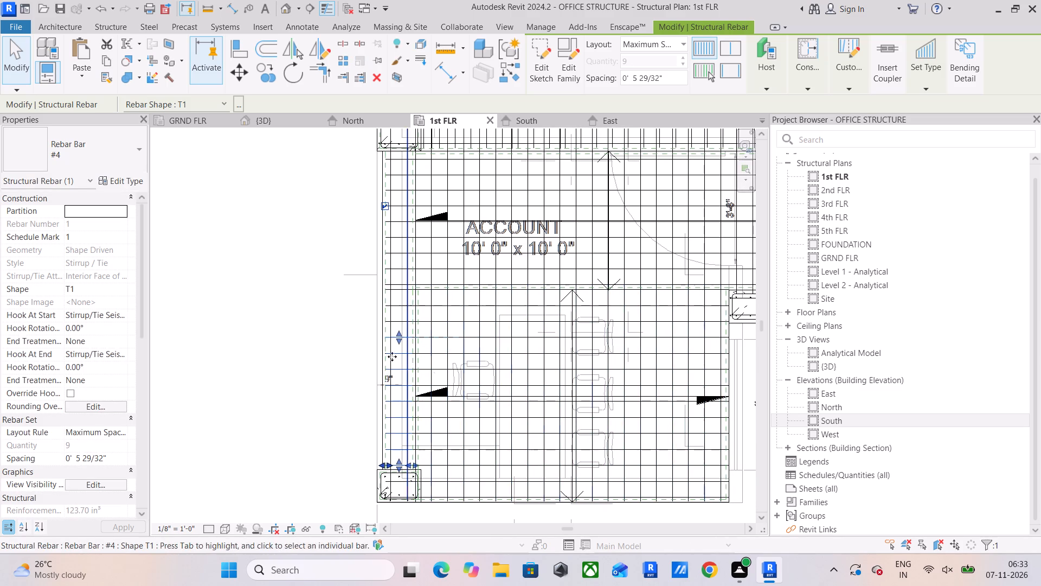
pyautogui.moveTo(399, 334); pyautogui.dragTo(403, 295)
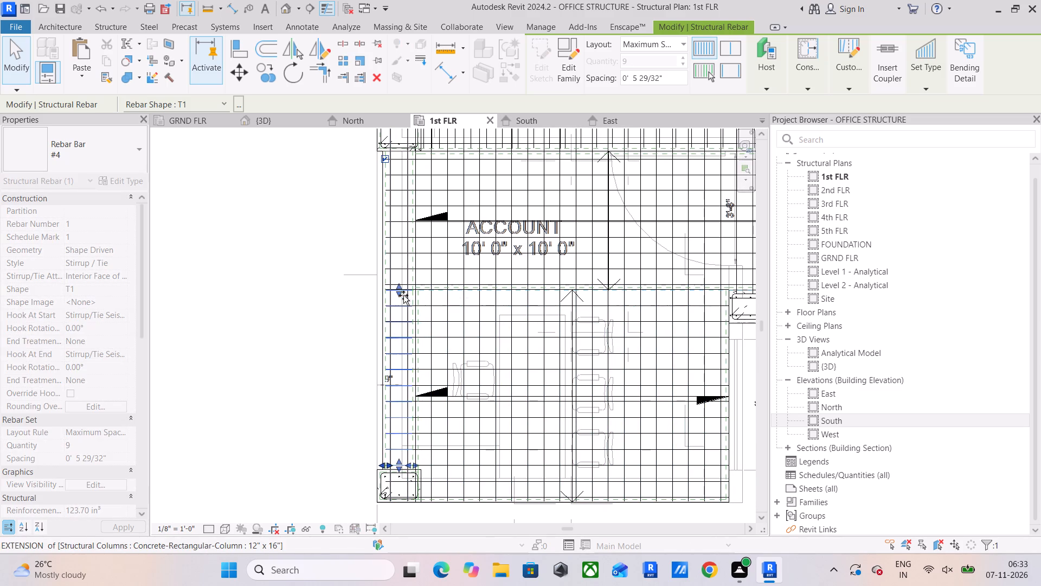
pyautogui.moveTo(403, 295); pyautogui.dragTo(404, 295)
pyautogui.click(333, 382)
# Fine-tune the upper end of the shortened #4 stirrup set against the slab bar at the boundary below ACCOUNT.
pyautogui.scroll(3, 383, 401)
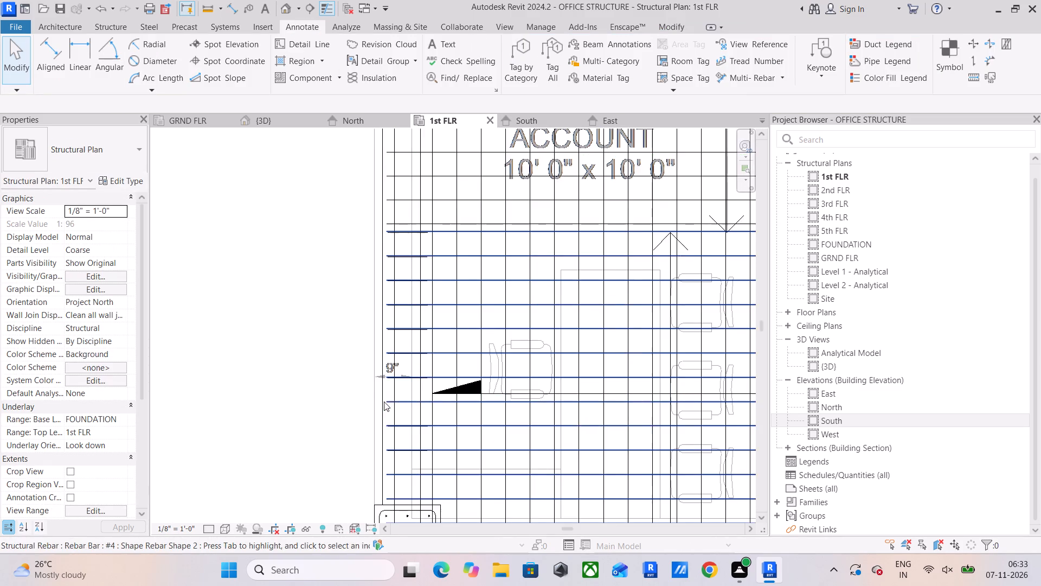
pyautogui.moveTo(387, 406); pyautogui.dragTo(384, 346, button='middle')
pyautogui.scroll(9, 398, 323)
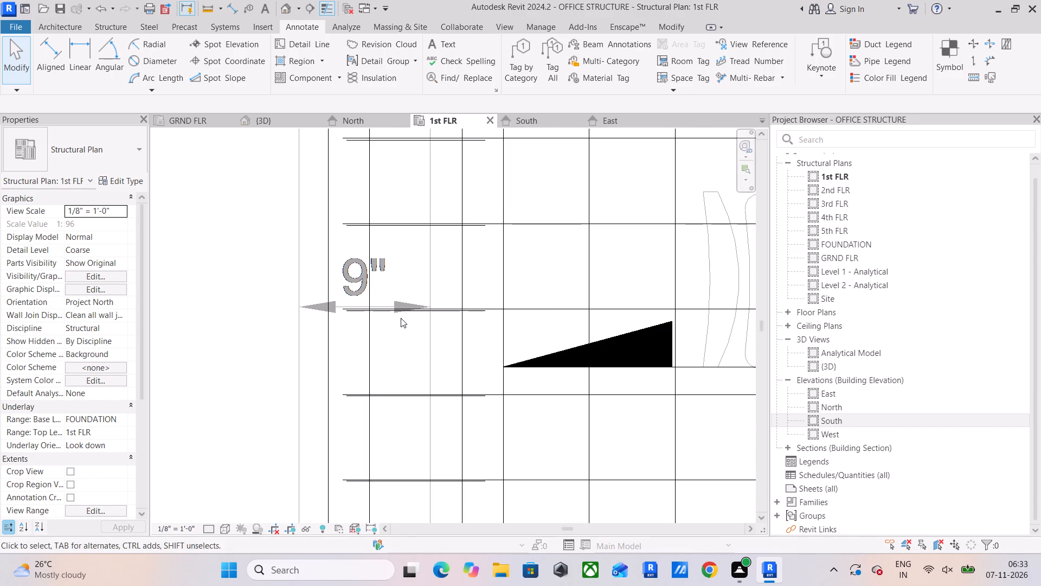
pyautogui.moveTo(401, 373); pyautogui.dragTo(440, 164, button='middle')
pyautogui.scroll(-5, 448, 297)
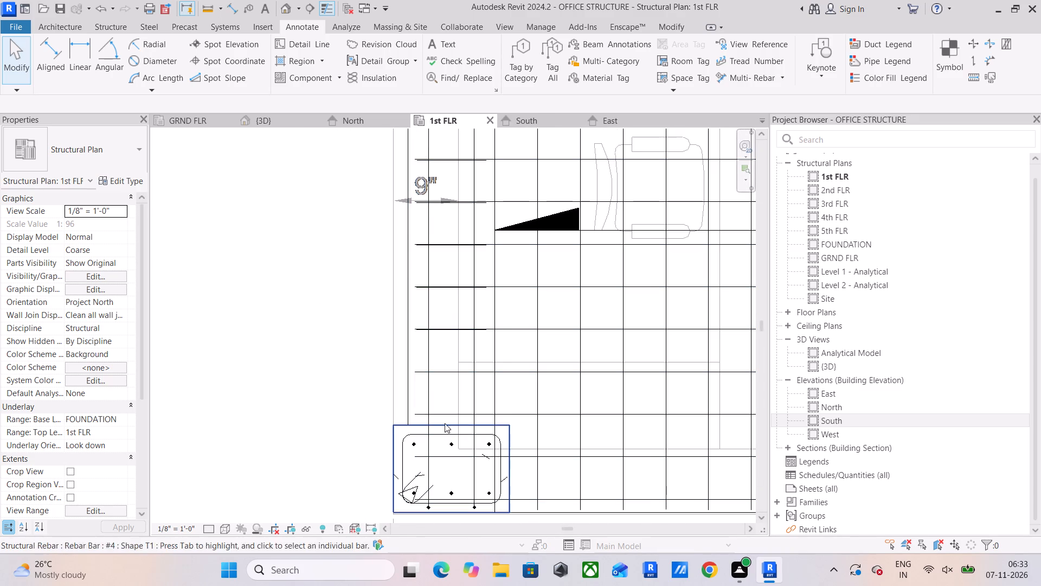
pyautogui.click(446, 418)
pyautogui.scroll(-2, 448, 359)
pyautogui.moveTo(452, 349); pyautogui.dragTo(443, 502, button='middle')
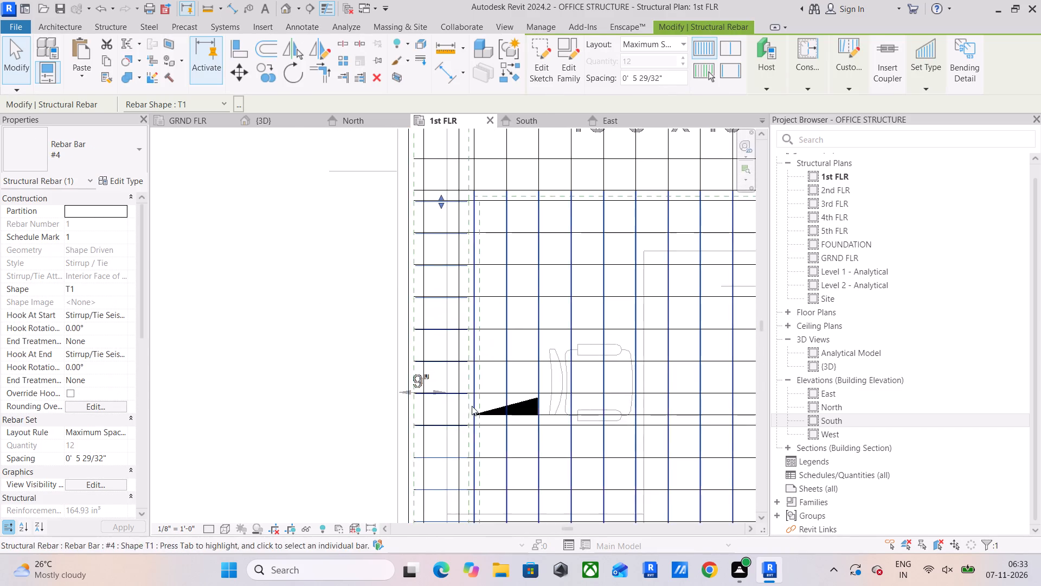
pyautogui.moveTo(472, 404); pyautogui.dragTo(458, 494, button='middle')
pyautogui.scroll(7, 433, 278)
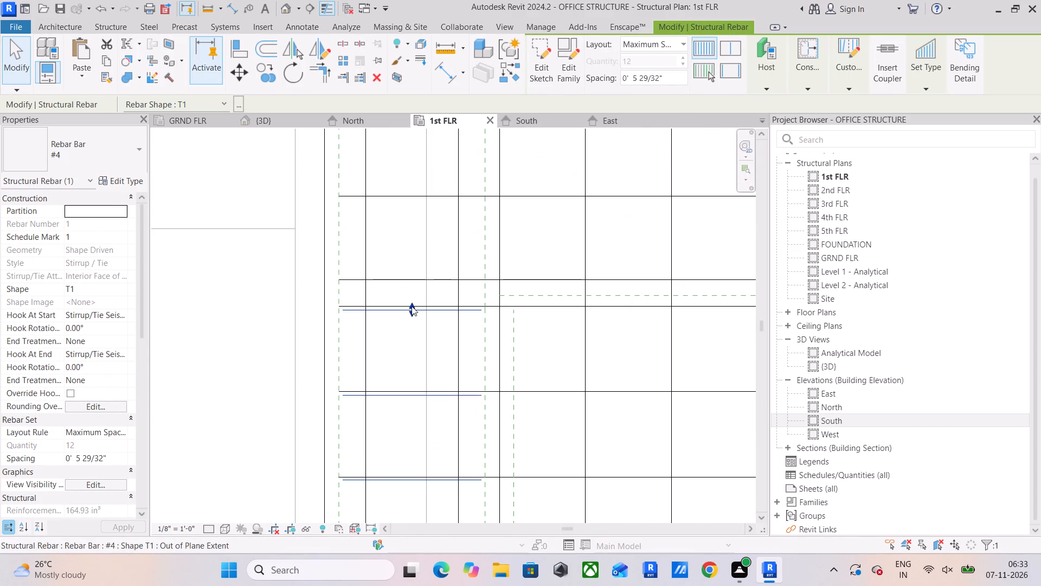
pyautogui.moveTo(412, 305); pyautogui.dragTo(413, 310)
# Copy the shortened #4 stirrup set up the outer beam, placing its lowest stirrup on the first slab bar above the boundary below ACCOUNT.
pyautogui.scroll(-11, 317, 354)
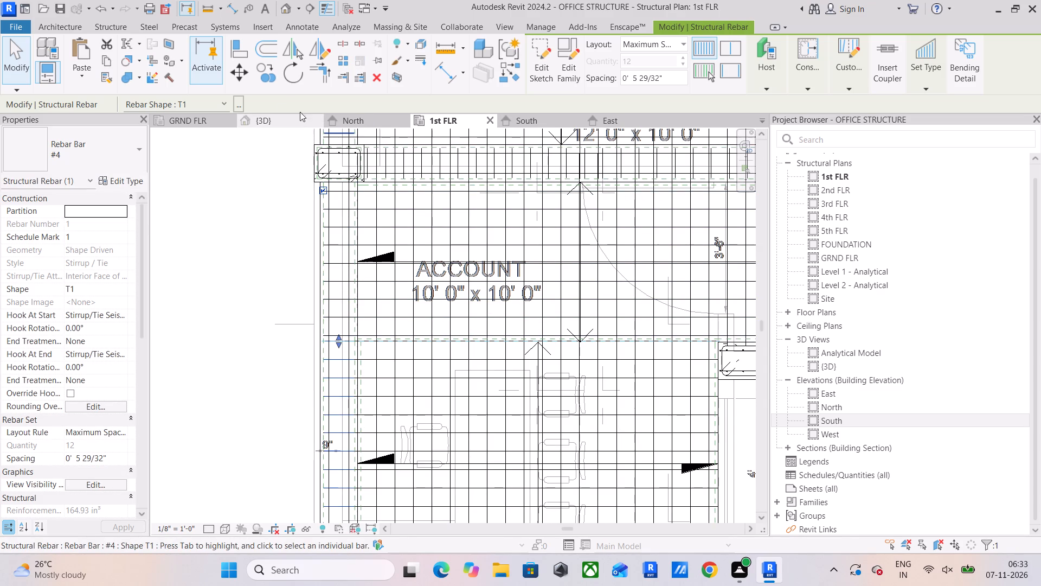
pyautogui.click(264, 76)
pyautogui.scroll(-2, 329, 334)
pyautogui.moveTo(329, 334); pyautogui.dragTo(378, 257, button='middle')
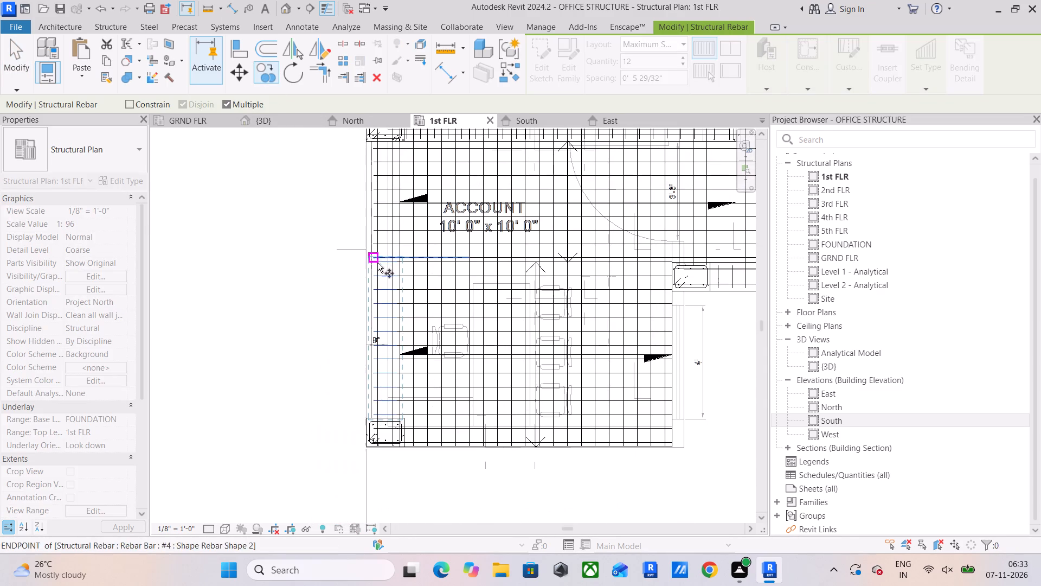
pyautogui.scroll(8, 374, 424)
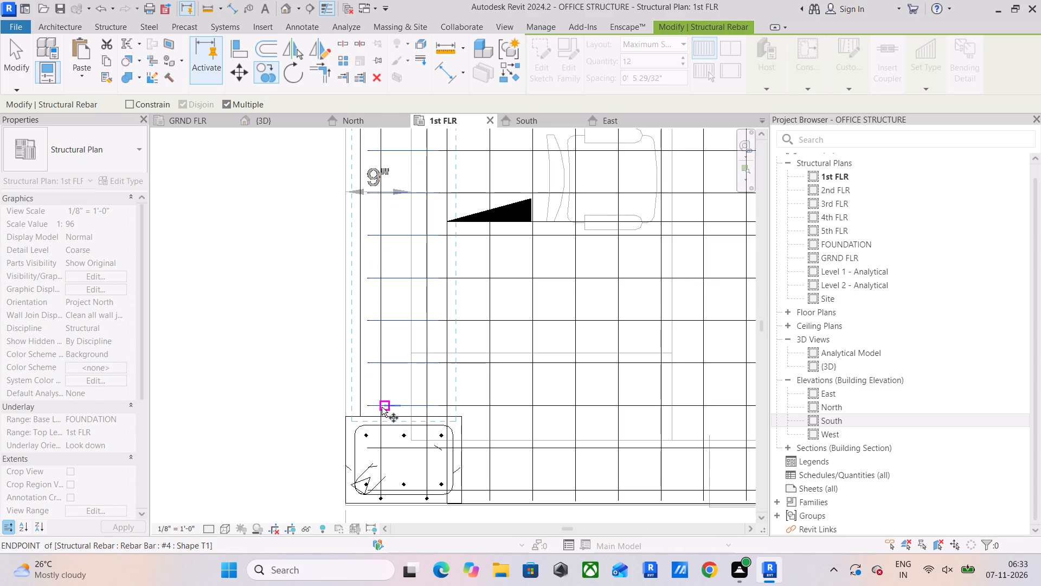
pyautogui.click(378, 405)
pyautogui.scroll(-6, 393, 291)
pyautogui.moveTo(383, 310); pyautogui.dragTo(368, 438, button='middle')
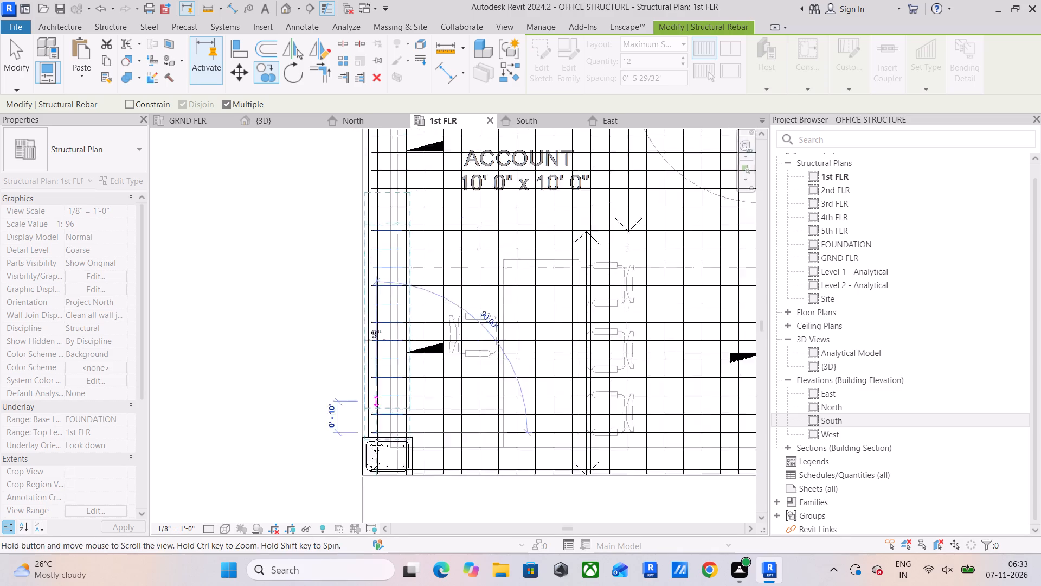
pyautogui.moveTo(368, 438); pyautogui.dragTo(352, 531, button='middle')
pyautogui.moveTo(359, 437); pyautogui.dragTo(356, 480, button='middle')
pyautogui.scroll(8, 355, 425)
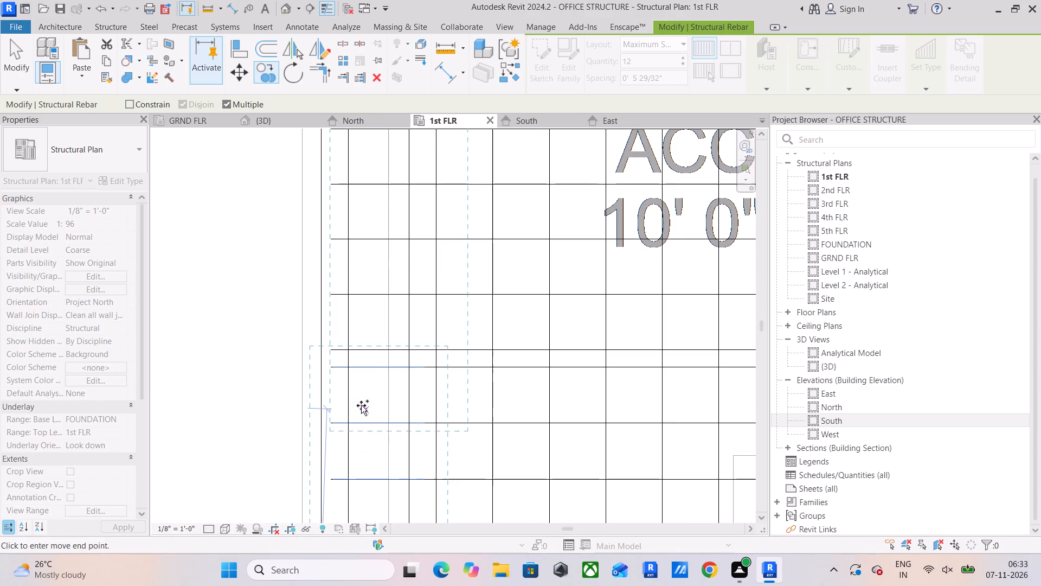
pyautogui.scroll(5, 349, 351)
pyautogui.click(346, 348)
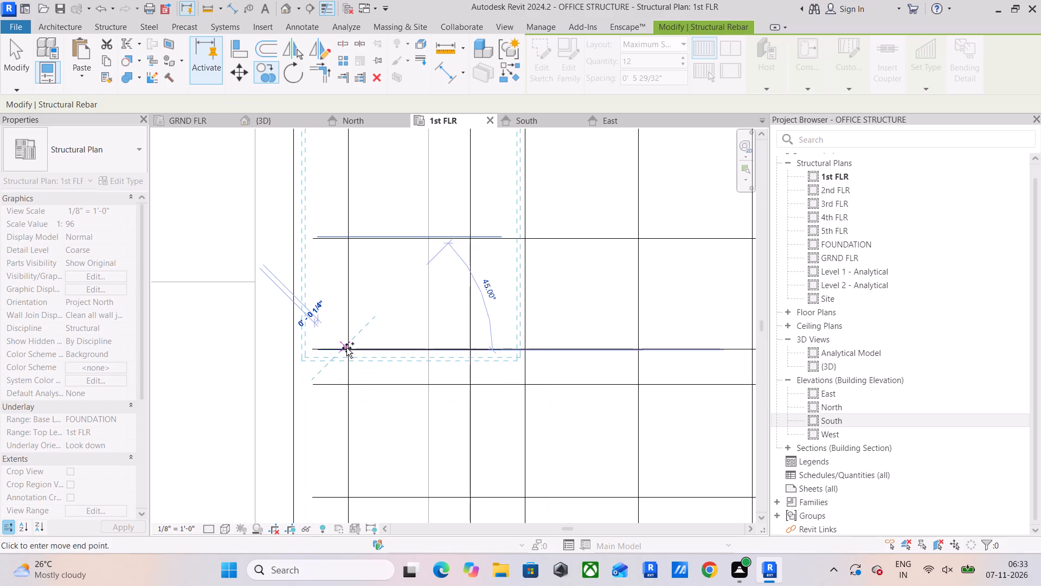
pyautogui.scroll(-9, 457, 352)
pyautogui.moveTo(464, 349); pyautogui.dragTo(465, 479, button='middle')
pyautogui.scroll(-2, 466, 455)
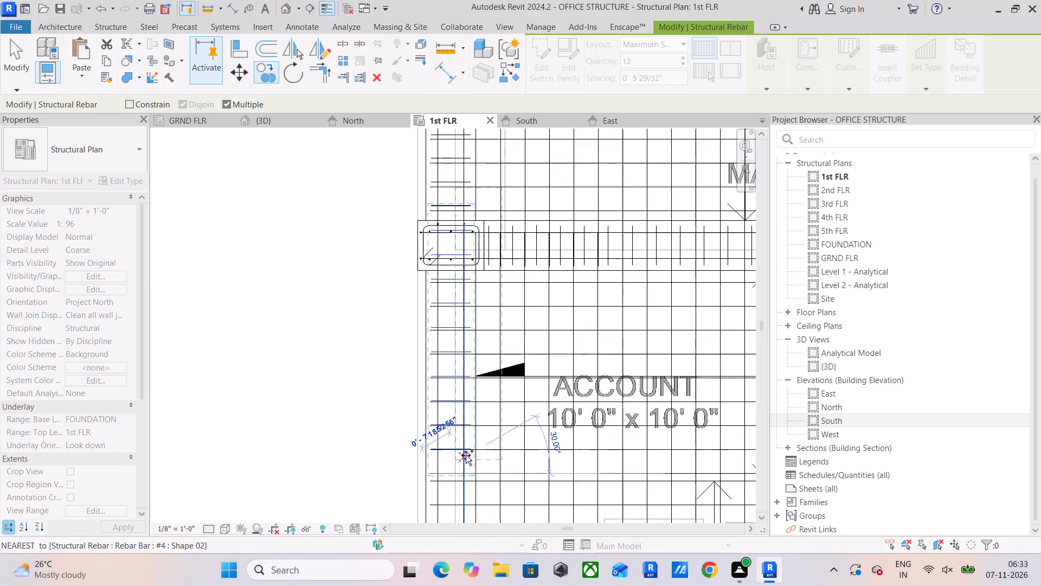
pyautogui.scroll(-2, 466, 455)
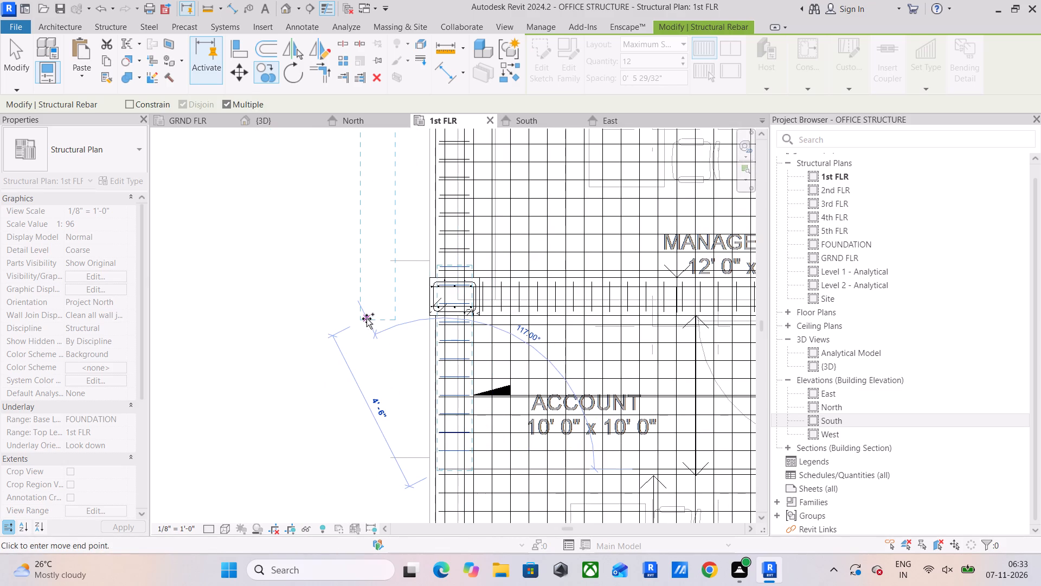
pyautogui.press('Escape')
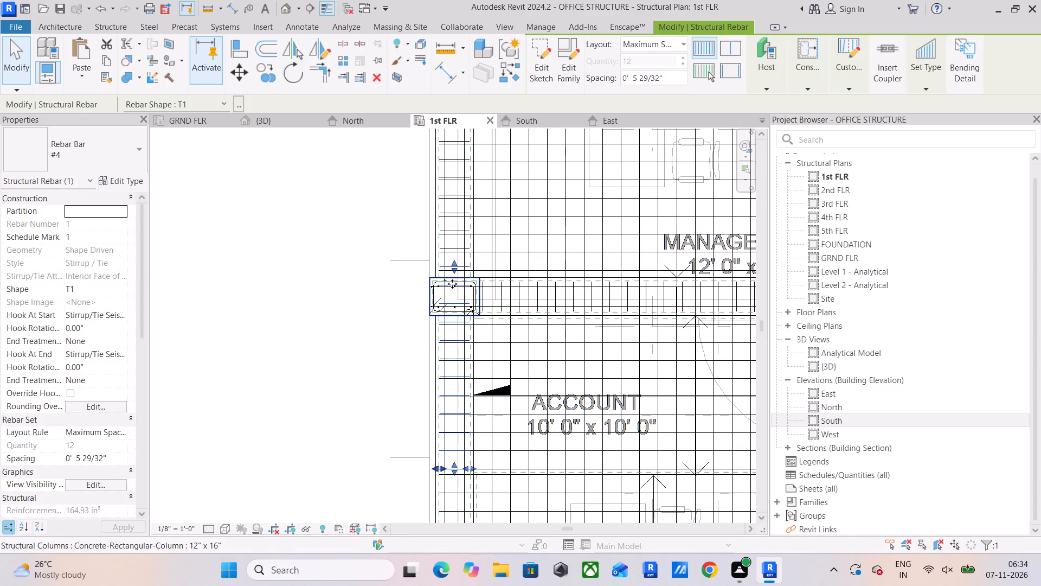
# Shorten the copied #4 stirrup set so its upper end stops at the first slab bar below the column.
pyautogui.moveTo(455, 273); pyautogui.dragTo(456, 325)
pyautogui.scroll(5, 461, 493)
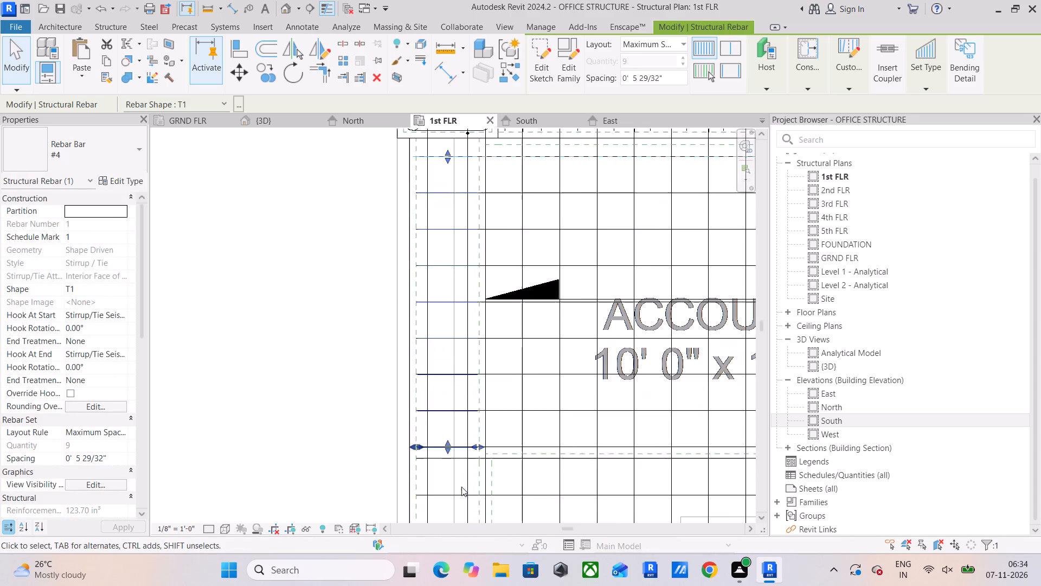
pyautogui.scroll(6, 456, 464)
pyautogui.click(260, 267)
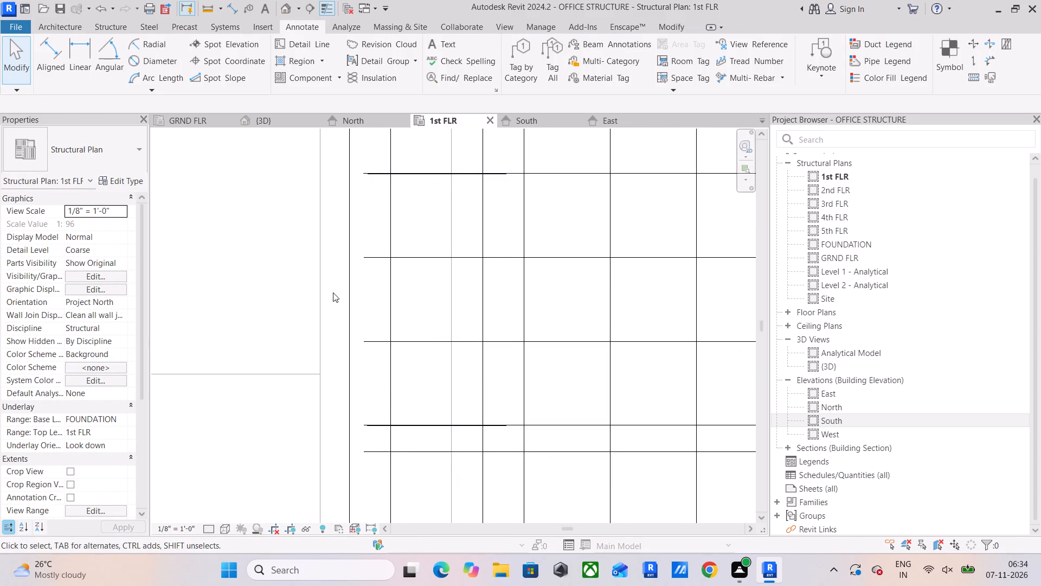
# Fine-tune the lower end of the copied #4 stirrup set onto the slab bar just above the boundary below ACCOUNT.
pyautogui.scroll(-1, 344, 292)
pyautogui.scroll(8, 416, 407)
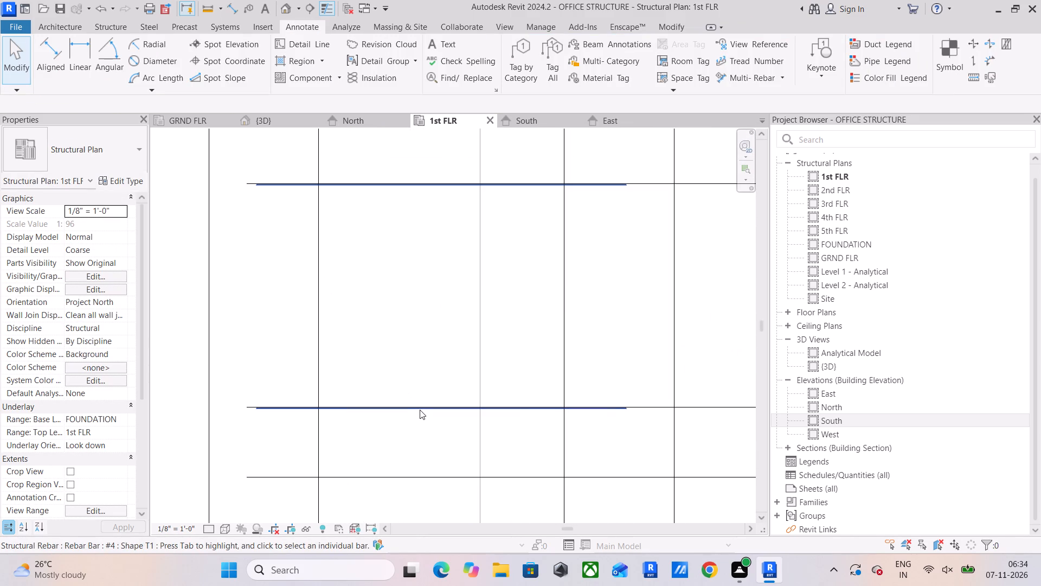
pyautogui.click(421, 410)
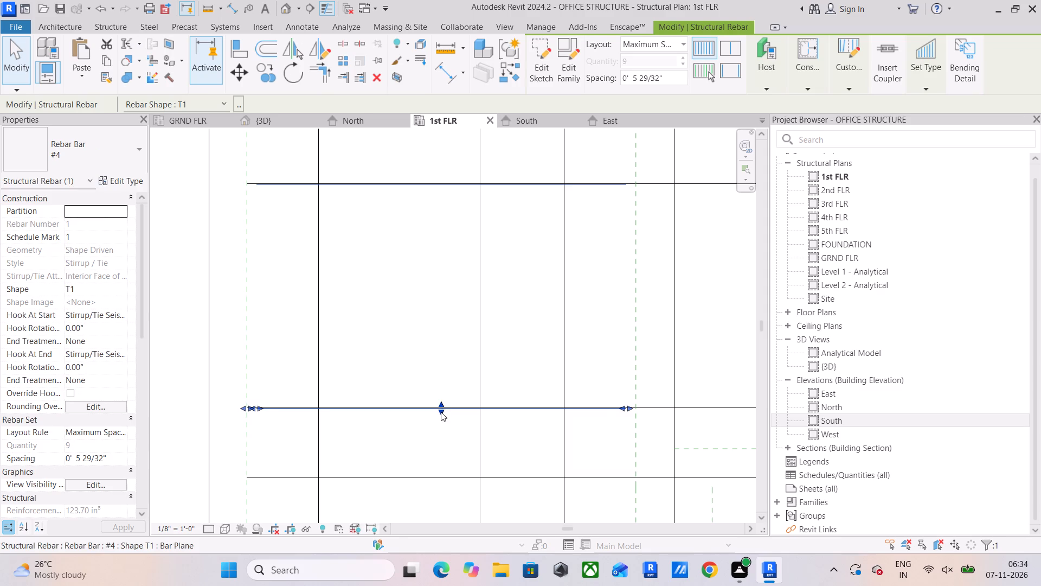
pyautogui.moveTo(441, 412); pyautogui.dragTo(440, 427)
pyautogui.moveTo(439, 421); pyautogui.dragTo(440, 406)
pyautogui.click(433, 323)
# Align the lower end of the #4 stirrup set beside MANAGER ROOM with the first slab bar above the column.
pyautogui.scroll(-16, 433, 323)
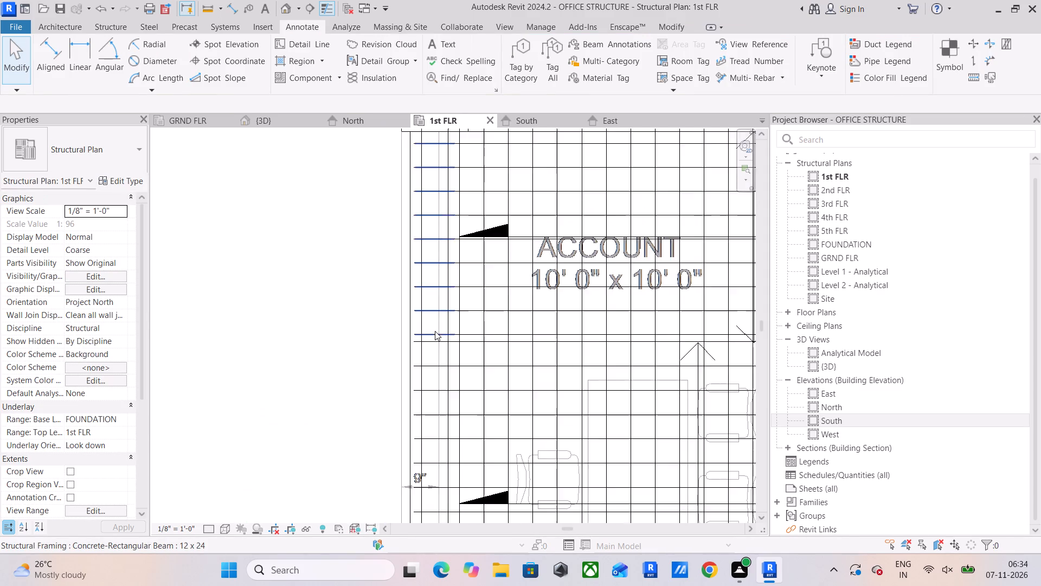
pyautogui.moveTo(435, 334); pyautogui.dragTo(410, 439, button='middle')
pyautogui.scroll(-1, 310, 341)
pyautogui.scroll(-1, 350, 376)
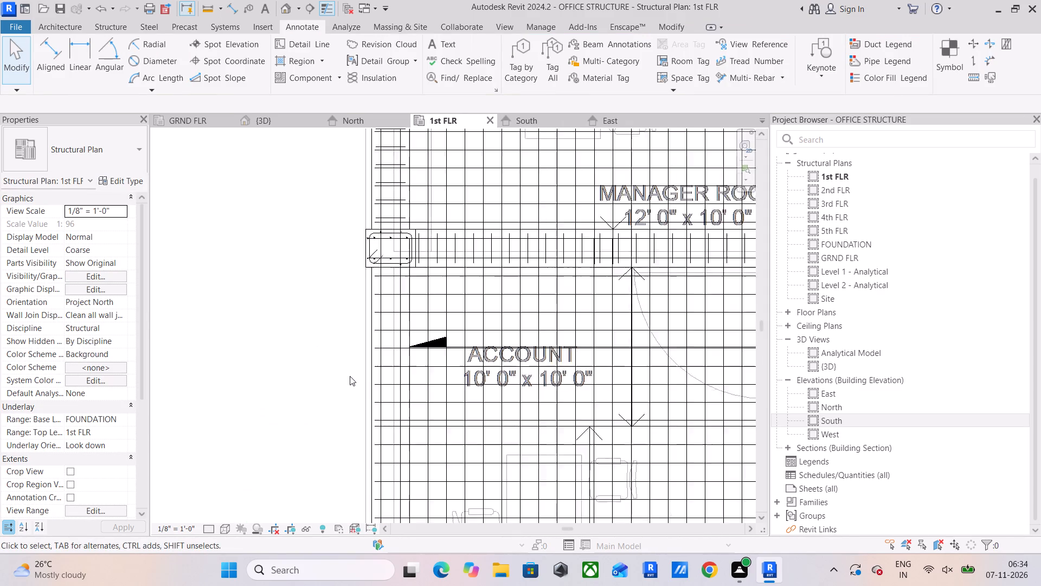
pyautogui.scroll(-1, 350, 376)
pyautogui.moveTo(345, 385); pyautogui.dragTo(310, 441, button='middle')
pyautogui.moveTo(323, 402); pyautogui.dragTo(312, 513, button='middle')
pyautogui.scroll(9, 362, 408)
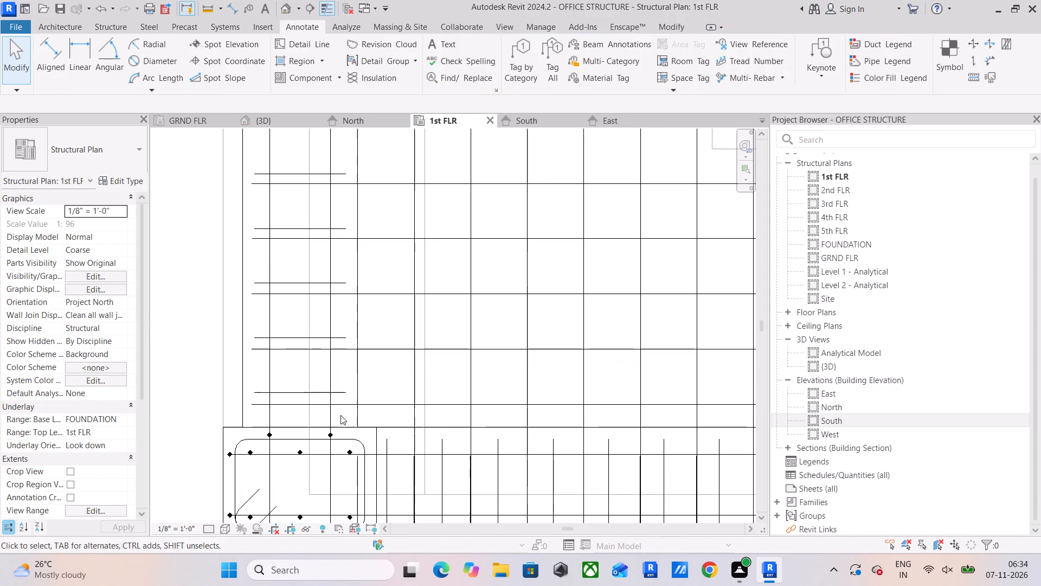
pyautogui.click(304, 393)
pyautogui.moveTo(300, 396); pyautogui.dragTo(300, 404)
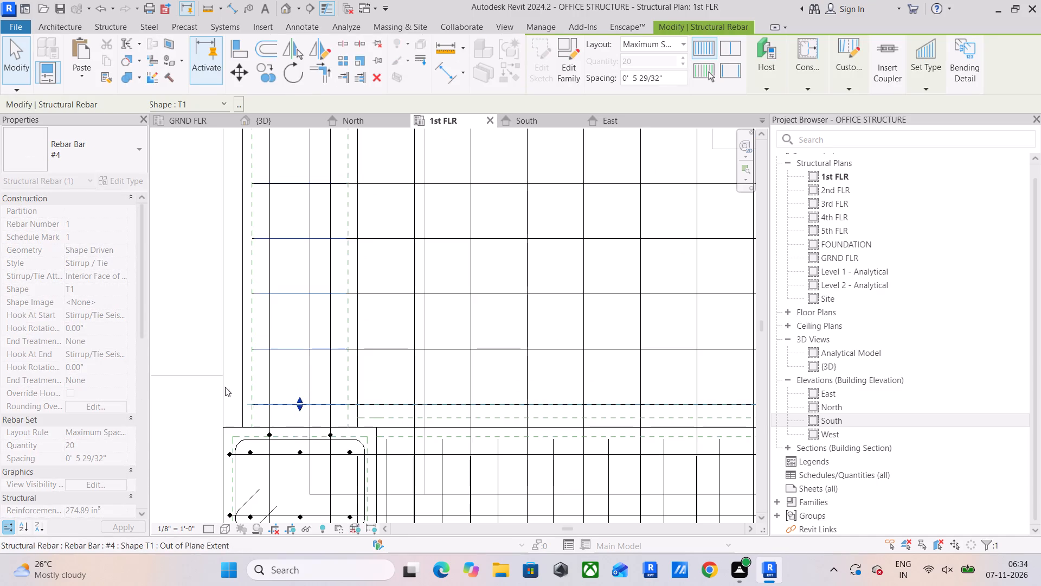
# Align the upper end of the stirrup set beside MANAGER ROOM with the slab bar just below the next column.
pyautogui.scroll(-10, 212, 380)
pyautogui.moveTo(213, 378); pyautogui.dragTo(279, 498, button='middle')
pyautogui.scroll(4, 305, 296)
pyautogui.scroll(14, 291, 248)
pyautogui.moveTo(278, 261); pyautogui.dragTo(278, 268)
pyautogui.click(276, 263)
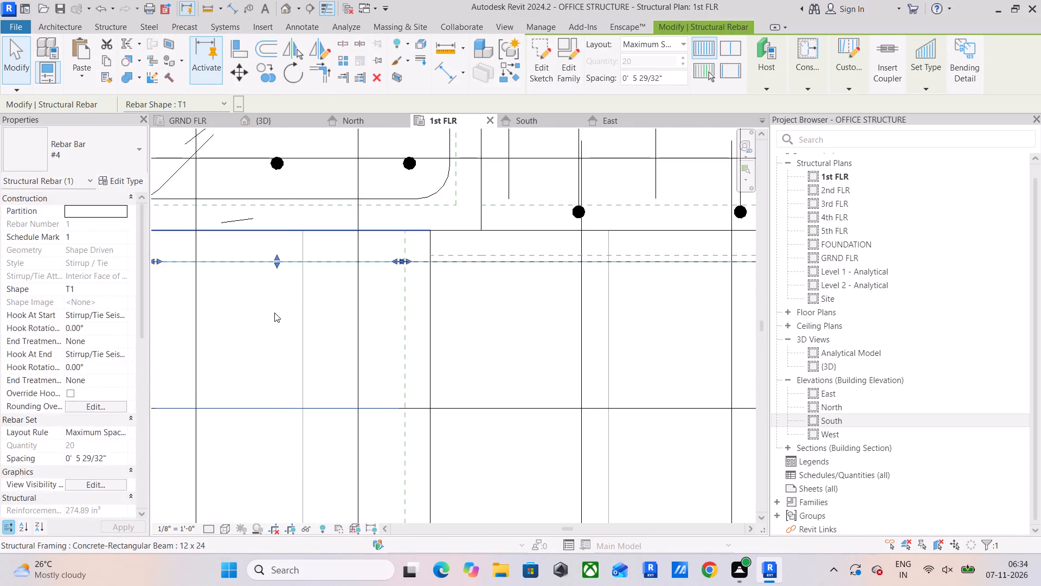
pyautogui.click(274, 313)
# Align the lower end of the #4 stirrup set beside HE TOILET with the first slab bar above the column.
pyautogui.scroll(-11, 277, 317)
pyautogui.moveTo(324, 346); pyautogui.dragTo(325, 478, button='middle')
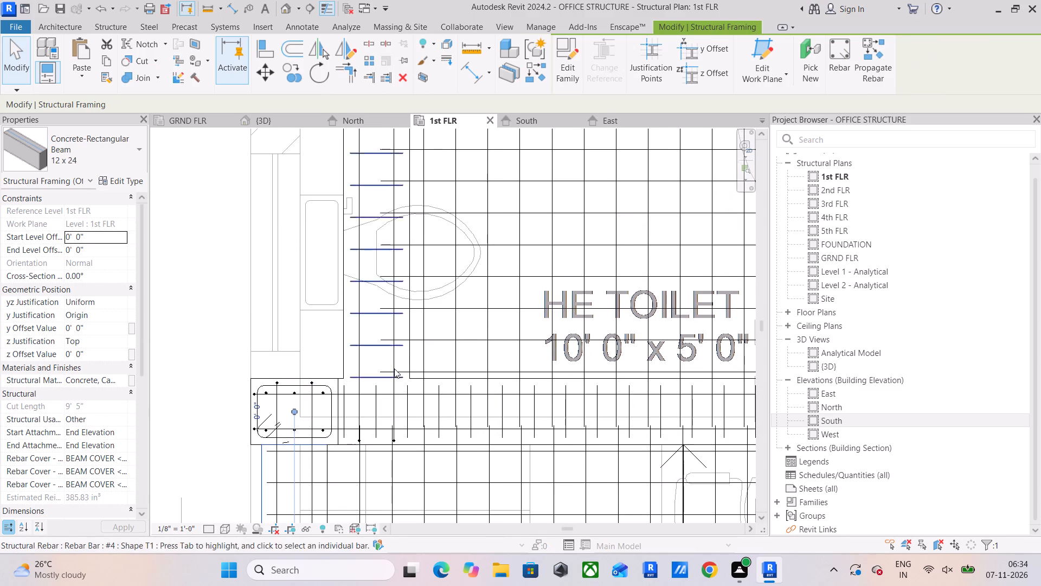
pyautogui.scroll(4, 399, 358)
pyautogui.scroll(5, 372, 392)
pyautogui.click(358, 391)
pyautogui.moveTo(347, 386); pyautogui.dragTo(347, 385)
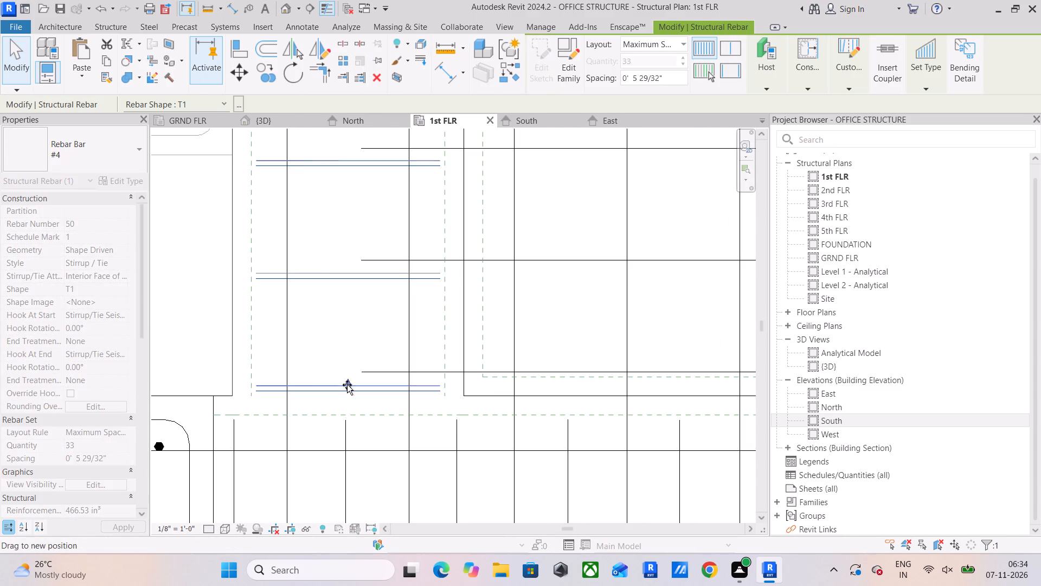
pyautogui.moveTo(347, 385); pyautogui.dragTo(346, 377)
# Align the upper end of the toilet-side stirrup set with the slab bar just below the column between the two SHE TOILETs.
pyautogui.scroll(-14, 350, 352)
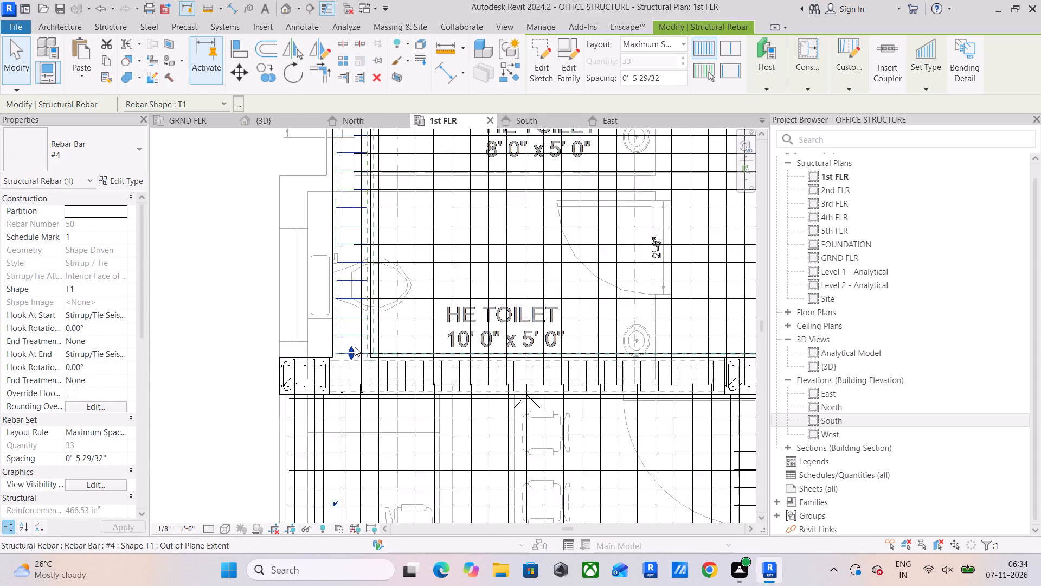
pyautogui.moveTo(358, 320); pyautogui.dragTo(357, 561, button='middle')
pyautogui.scroll(-8, 367, 415)
pyautogui.scroll(4, 358, 314)
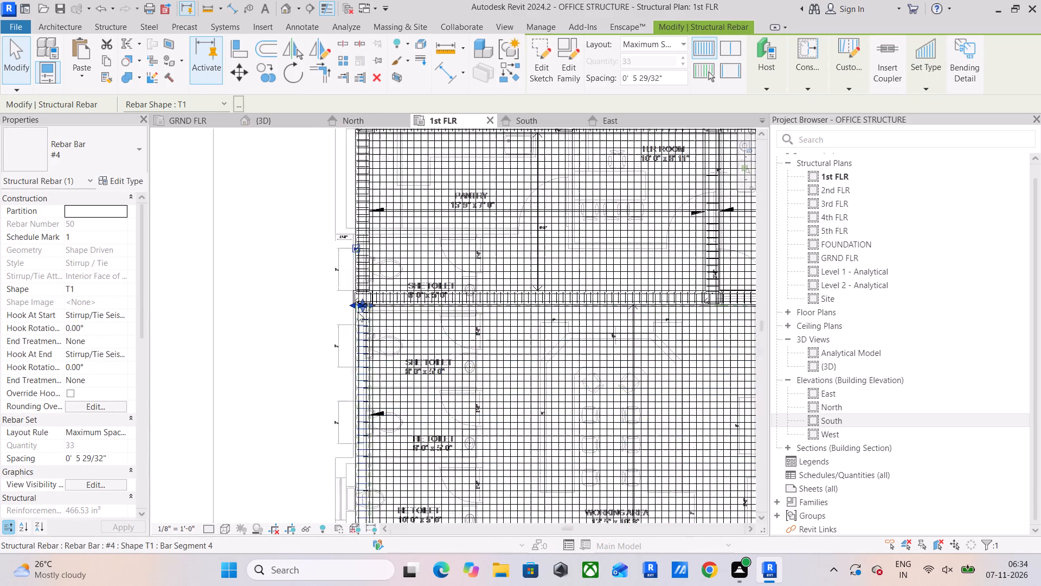
pyautogui.scroll(16, 358, 312)
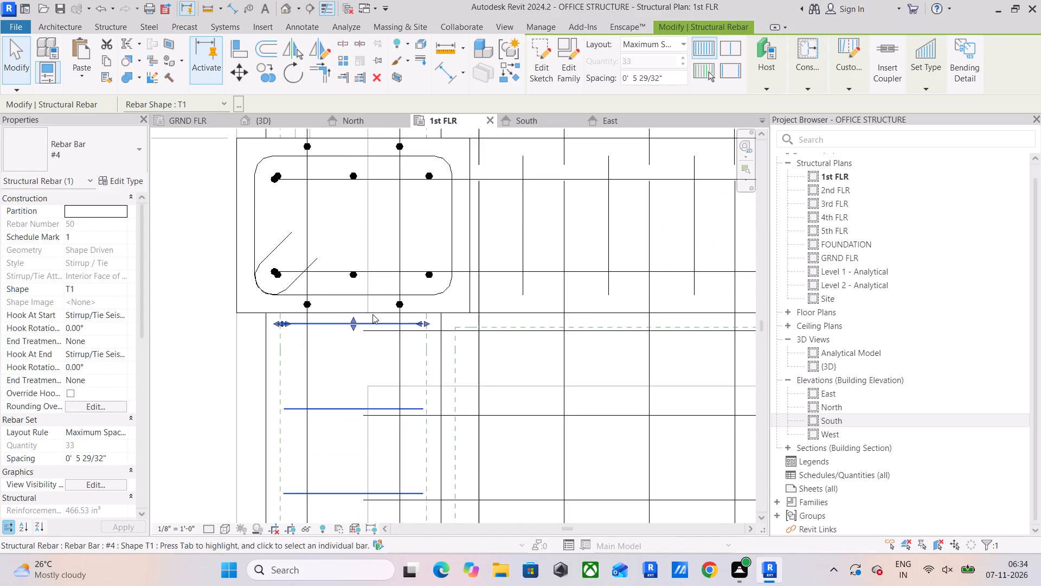
pyautogui.scroll(6, 367, 319)
pyautogui.moveTo(338, 332); pyautogui.dragTo(333, 347)
pyautogui.scroll(-10, 331, 406)
pyautogui.moveTo(331, 407); pyautogui.dragTo(342, 355, button='middle')
pyautogui.click(342, 365)
# Shorten the #4 stirrup set beside PANTRY so its lower end starts at the first slab bar above the SHE TOILET column.
pyautogui.moveTo(330, 372); pyautogui.dragTo(330, 505, button='middle')
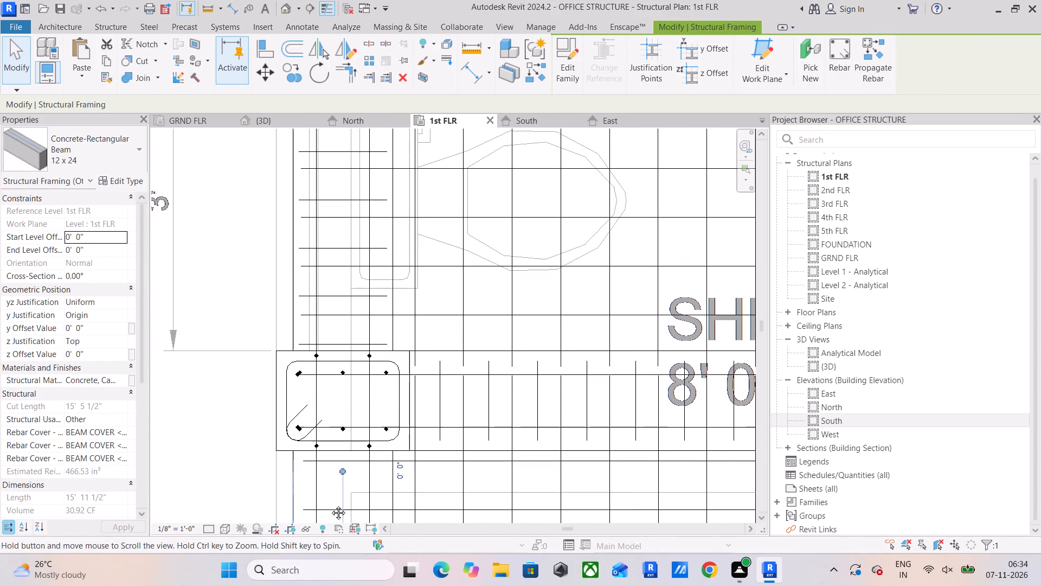
pyautogui.moveTo(330, 505); pyautogui.dragTo(330, 515, button='middle')
pyautogui.click(332, 364)
pyautogui.moveTo(338, 352); pyautogui.dragTo(335, 410, button='middle')
pyautogui.scroll(3, 342, 394)
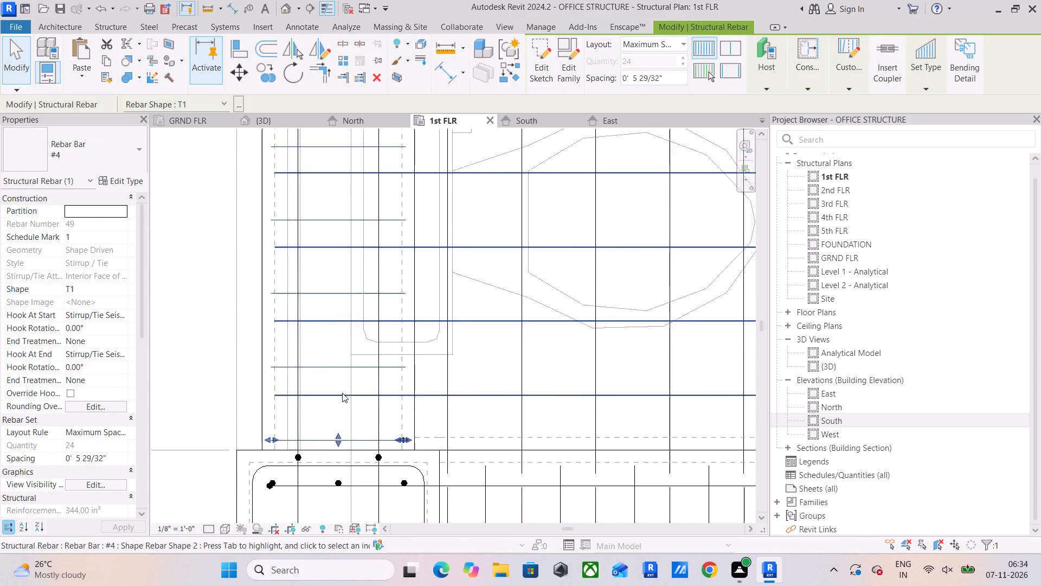
pyautogui.scroll(2, 342, 393)
pyautogui.moveTo(336, 451); pyautogui.dragTo(337, 391)
# Align the upper end of the stirrup set beside PANTRY with the slab bar just below the corner column.
pyautogui.scroll(-11, 326, 421)
pyautogui.scroll(-5, 326, 304)
pyautogui.moveTo(338, 372); pyautogui.dragTo(338, 437, button='middle')
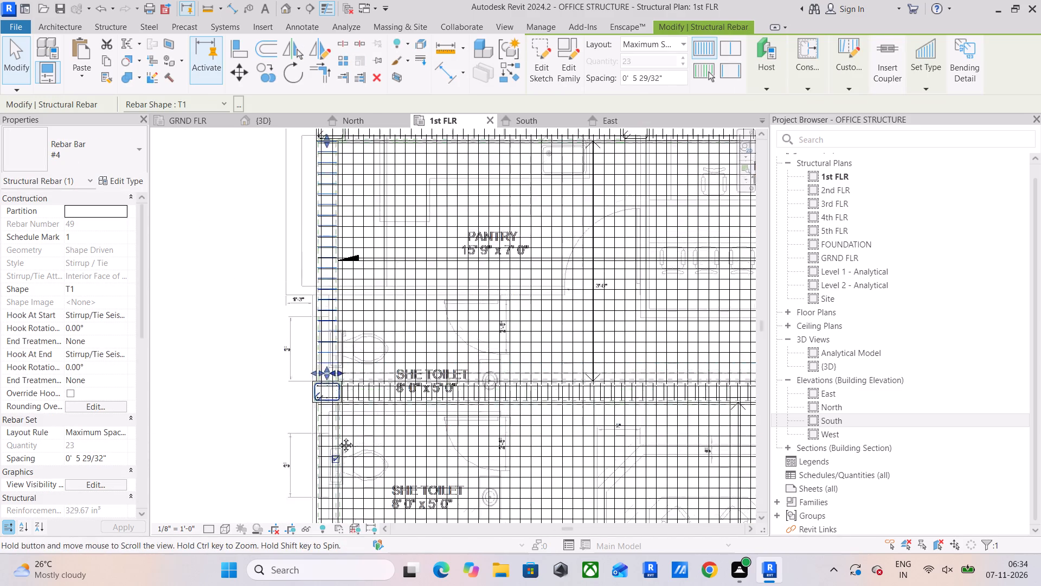
pyautogui.moveTo(338, 437); pyautogui.dragTo(338, 543, button='middle')
pyautogui.scroll(5, 358, 270)
pyautogui.scroll(5, 314, 338)
pyautogui.scroll(9, 253, 320)
pyautogui.moveTo(314, 320); pyautogui.dragTo(314, 342)
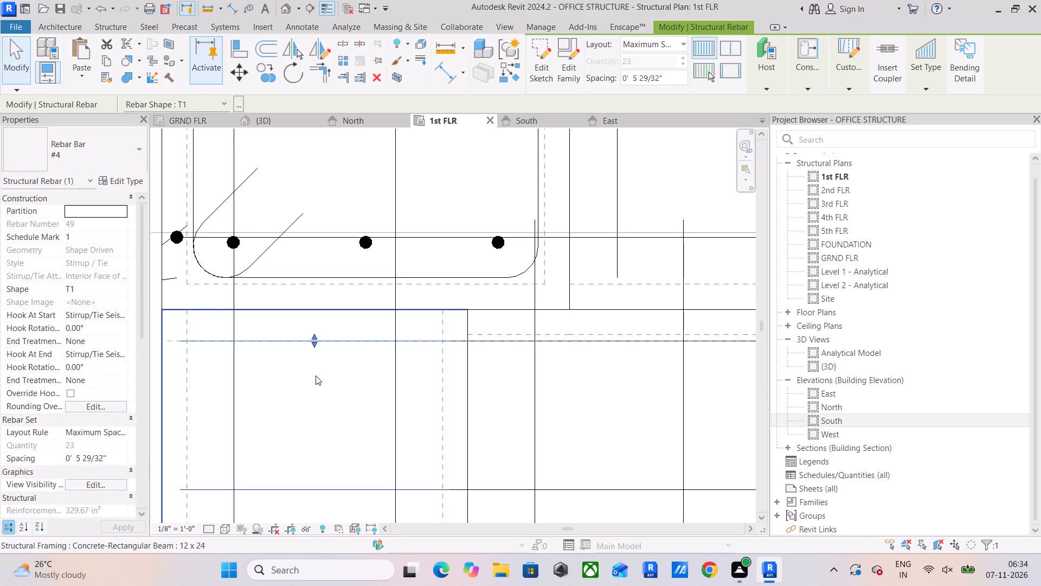
pyautogui.click(316, 375)
# Move the left end of the #4 stirrup set in the beam above PANTRY onto the first slab bar past the corner column.
pyautogui.scroll(-16, 316, 377)
pyautogui.moveTo(332, 383); pyautogui.dragTo(284, 314, button='middle')
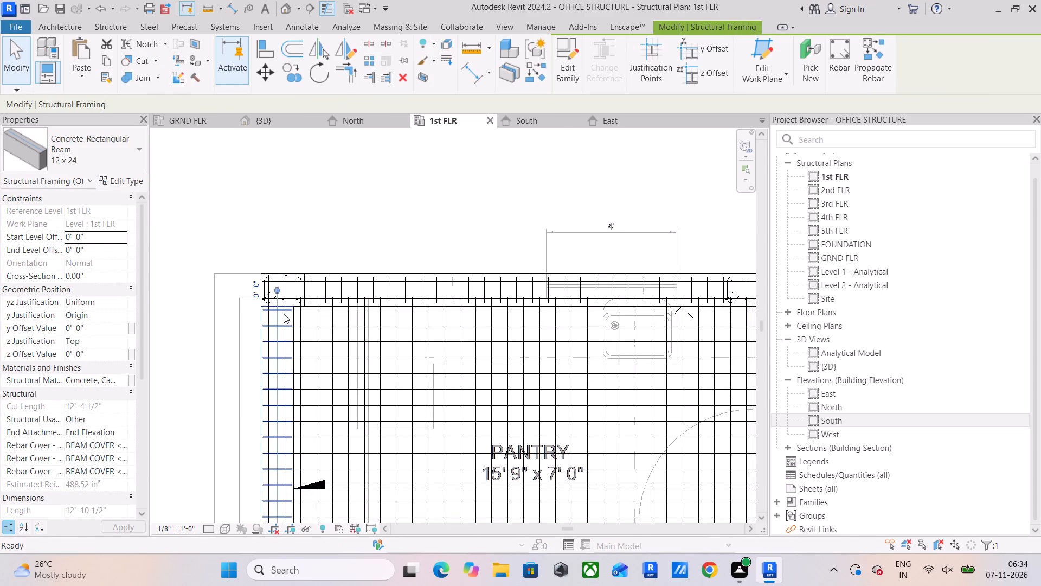
pyautogui.scroll(5, 309, 266)
pyautogui.scroll(4, 313, 331)
pyautogui.click(309, 303)
pyautogui.scroll(4, 309, 303)
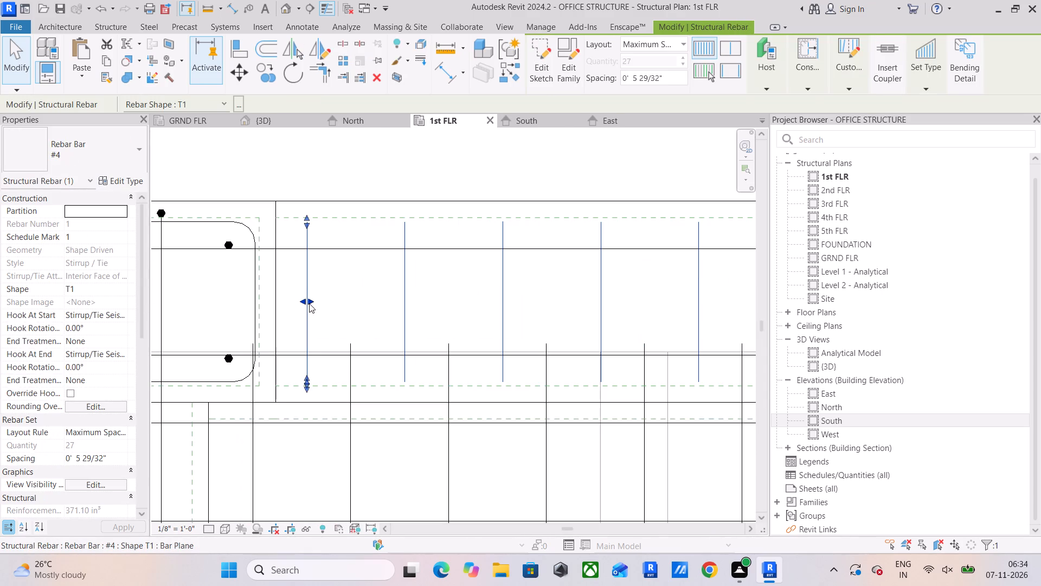
pyautogui.moveTo(311, 300); pyautogui.dragTo(352, 305)
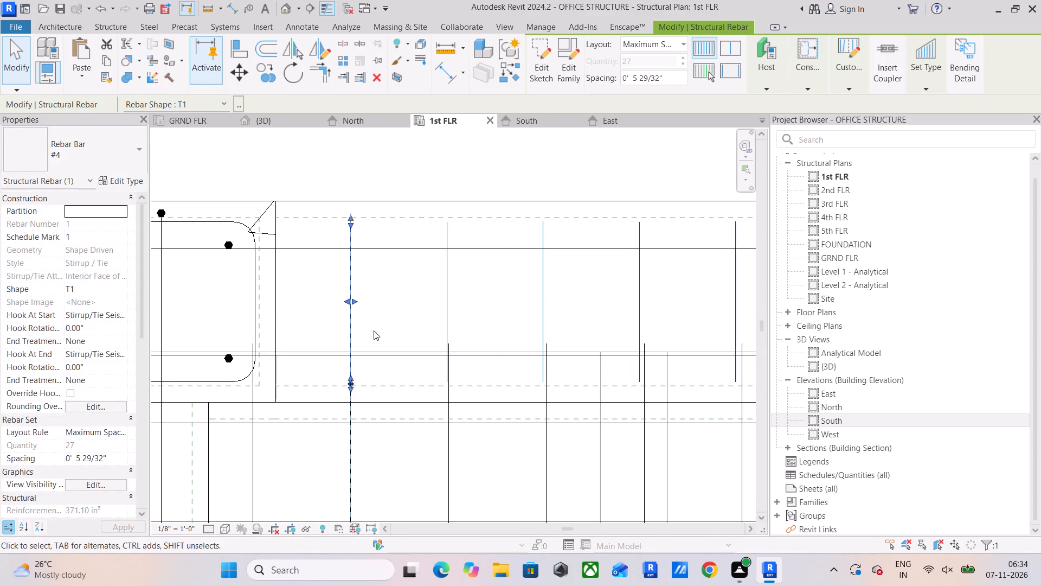
# Shorten the right end of the stirrup set above PANTRY to the last slab bar before the next column.
pyautogui.scroll(-11, 378, 322)
pyautogui.moveTo(549, 335); pyautogui.dragTo(151, 348, button='middle')
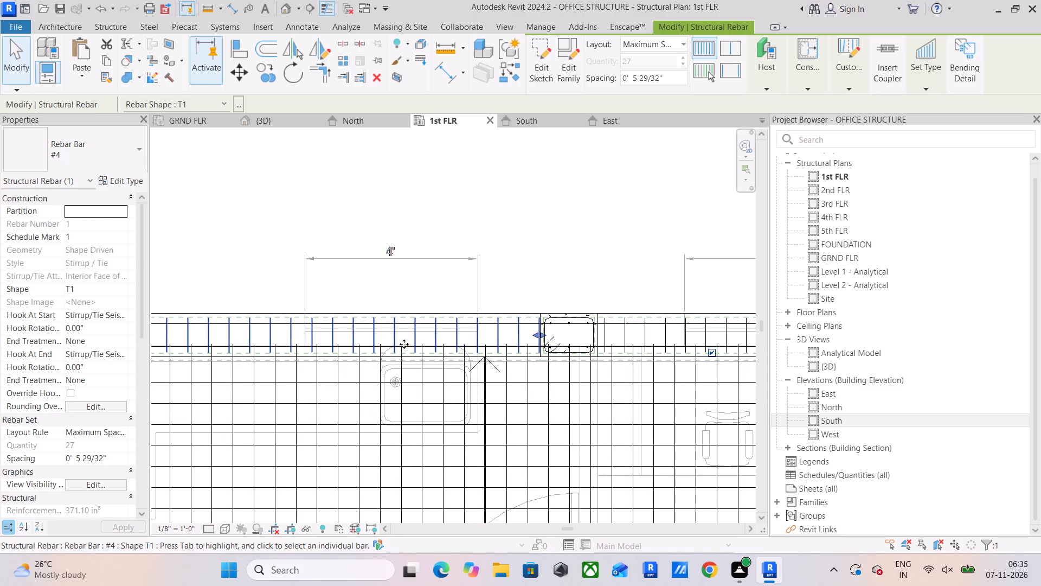
pyautogui.scroll(5, 558, 337)
pyautogui.scroll(8, 511, 341)
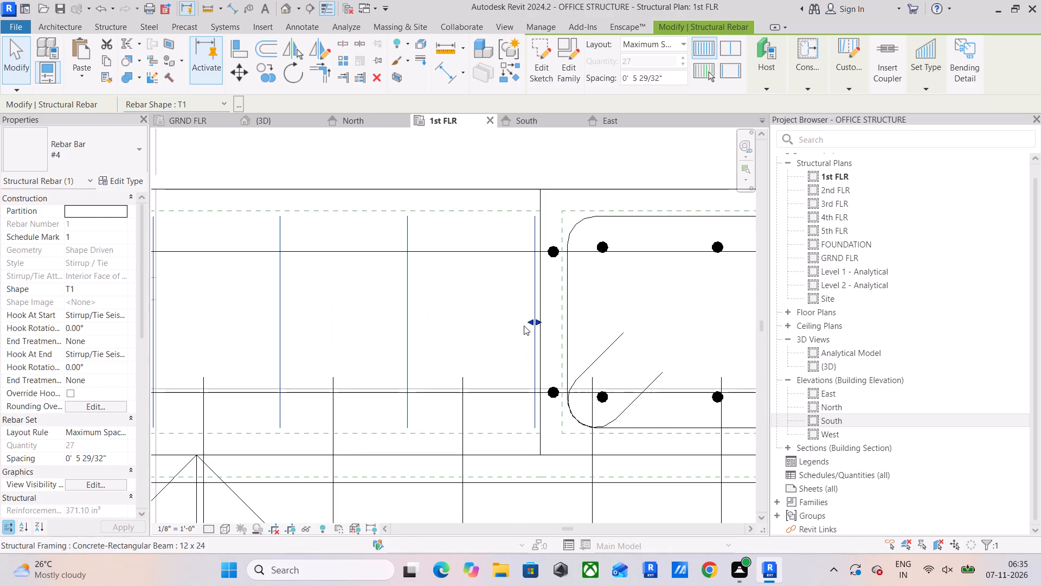
pyautogui.moveTo(531, 320); pyautogui.dragTo(461, 339)
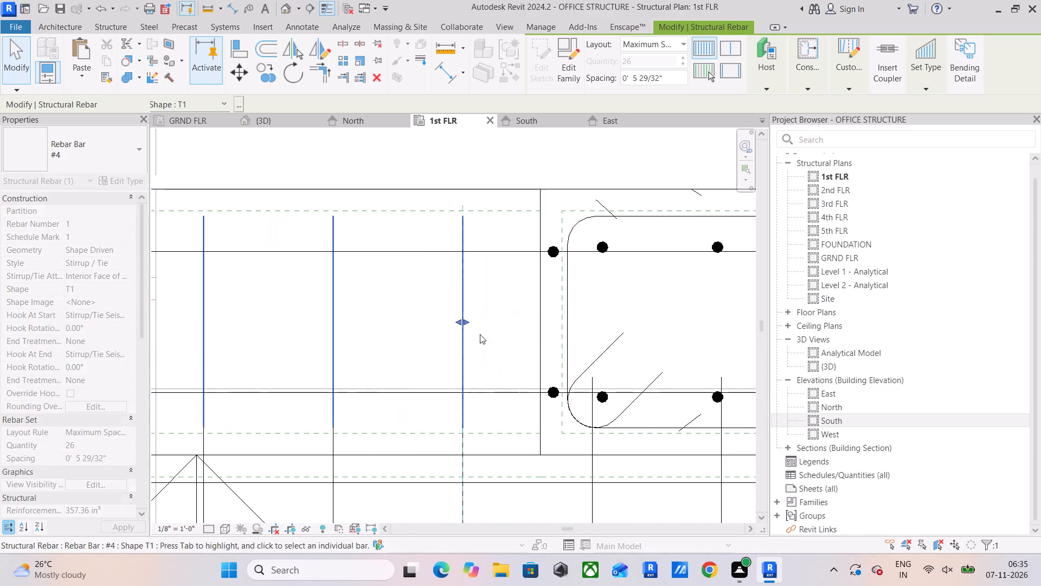
pyautogui.click(493, 330)
# Move the left end of the #4 stirrup set above H.R ROOM onto the first slab bar past the column.
pyautogui.scroll(-11, 493, 330)
pyautogui.moveTo(518, 354); pyautogui.dragTo(289, 374, button='middle')
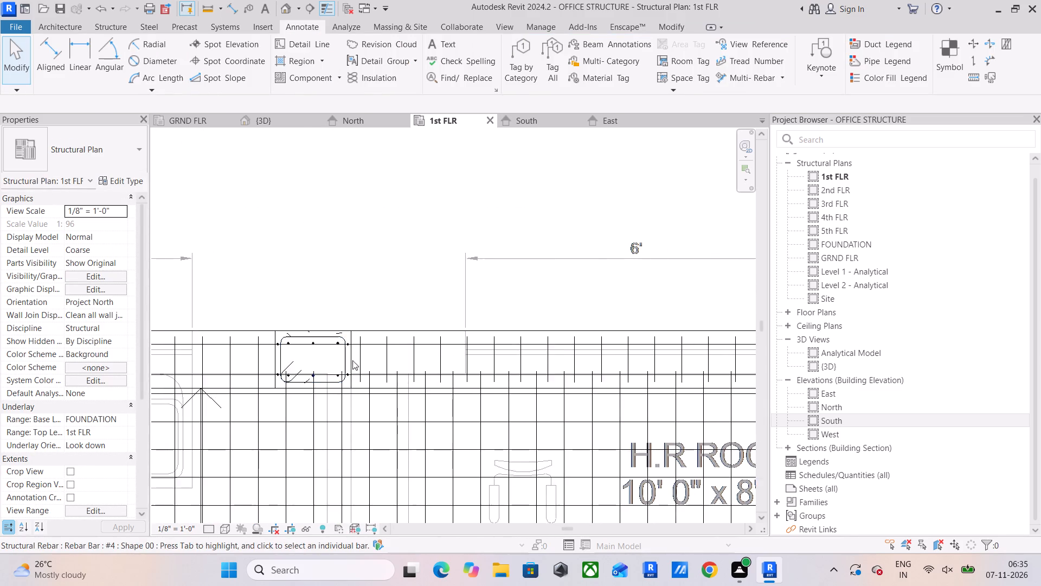
pyautogui.scroll(5, 364, 357)
pyautogui.click(362, 359)
pyautogui.moveTo(358, 362); pyautogui.dragTo(372, 364)
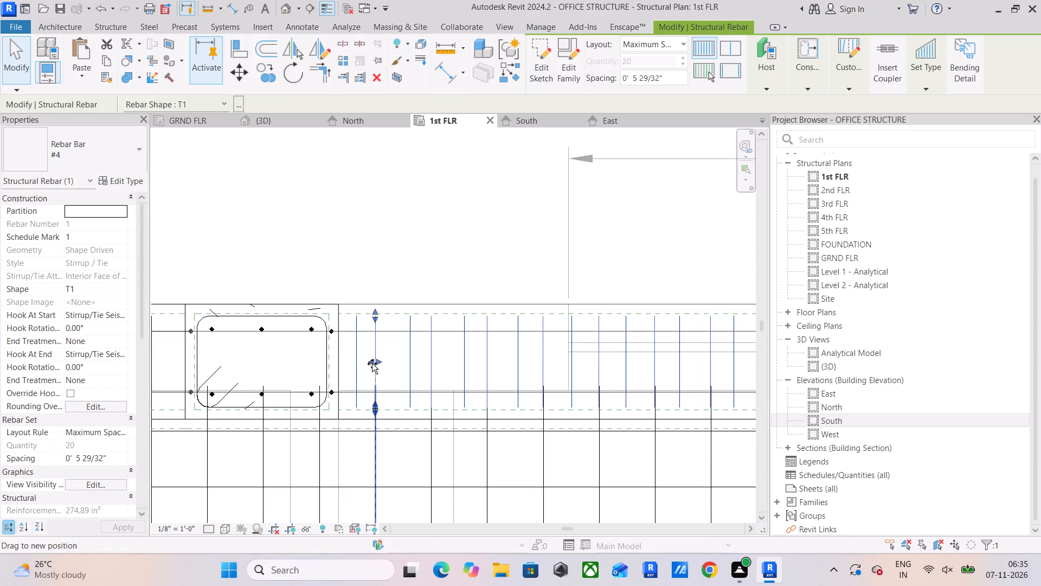
pyautogui.moveTo(372, 364); pyautogui.dragTo(374, 364)
# Shorten the right end of the stirrup set above H.R ROOM to the last slab bar before the next column.
pyautogui.scroll(-6, 436, 362)
pyautogui.scroll(-3, 491, 362)
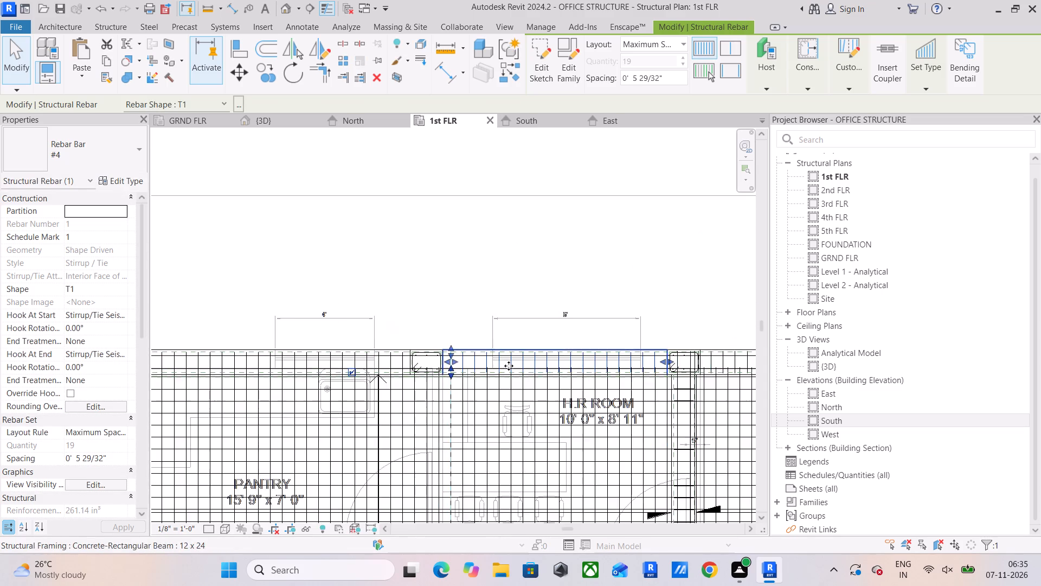
pyautogui.scroll(-3, 509, 366)
pyautogui.moveTo(528, 368); pyautogui.dragTo(337, 376, button='middle')
pyautogui.scroll(5, 442, 371)
pyautogui.scroll(10, 488, 372)
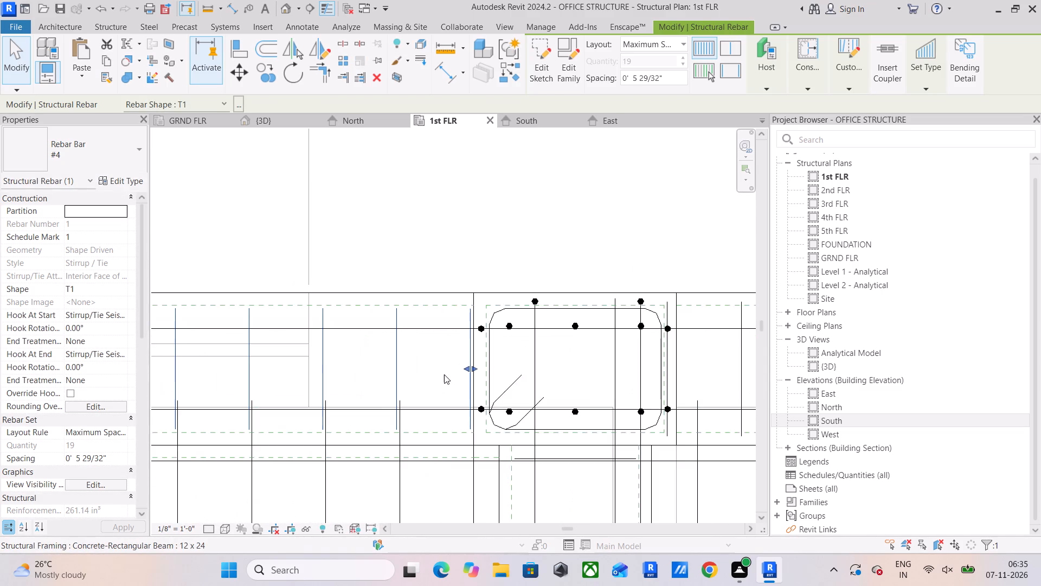
pyautogui.moveTo(470, 368); pyautogui.dragTo(390, 377)
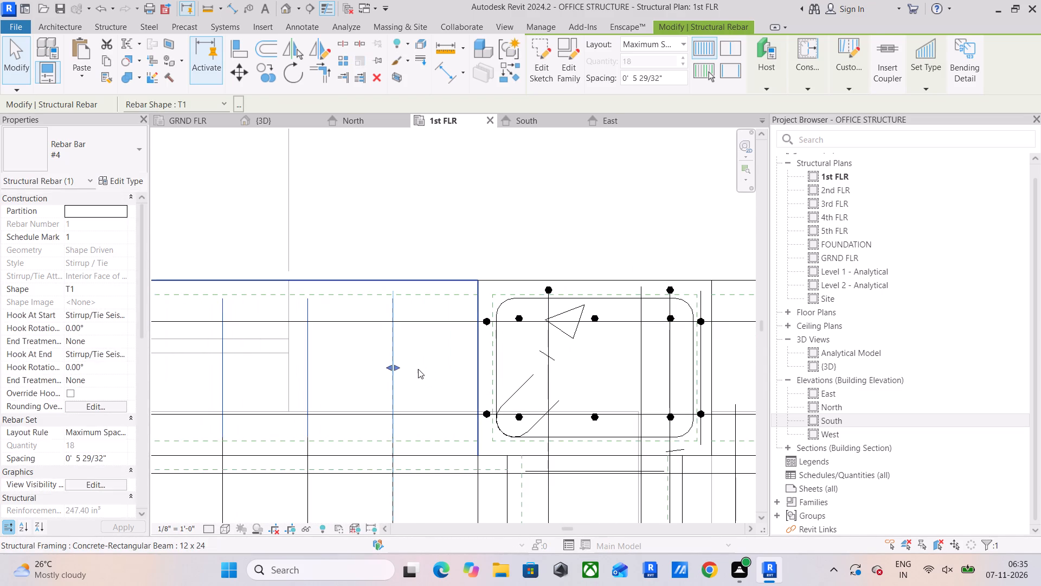
pyautogui.click(418, 369)
# Move the left end of the #4 stirrup set in the top beam above CONFERENCE onto the first slab bar past the column.
pyautogui.scroll(-10, 452, 374)
pyautogui.moveTo(460, 377); pyautogui.dragTo(285, 393, button='middle')
pyautogui.scroll(4, 367, 388)
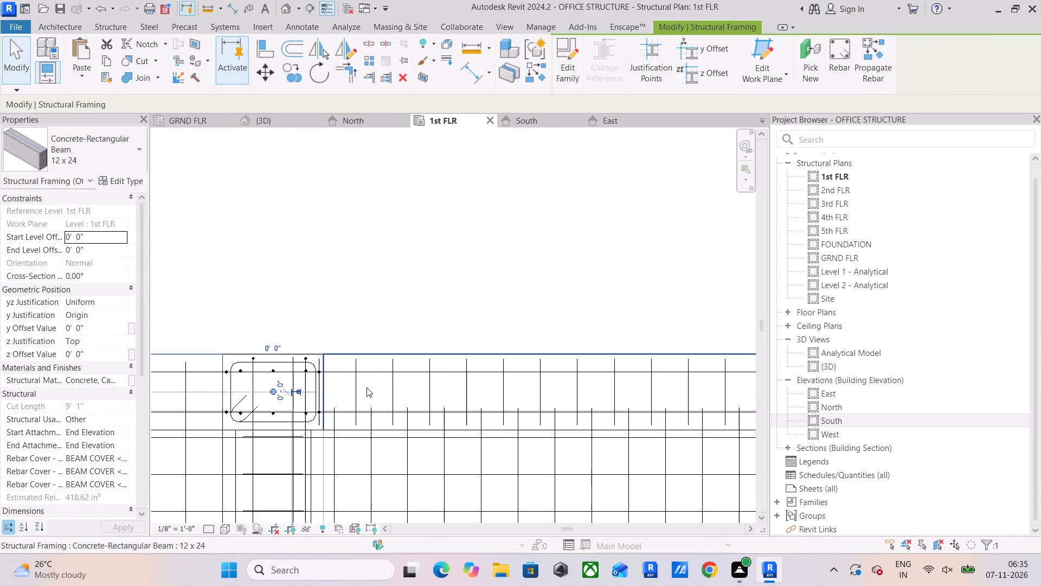
pyautogui.scroll(4, 364, 388)
pyautogui.click(351, 392)
pyautogui.moveTo(290, 396); pyautogui.dragTo(291, 395)
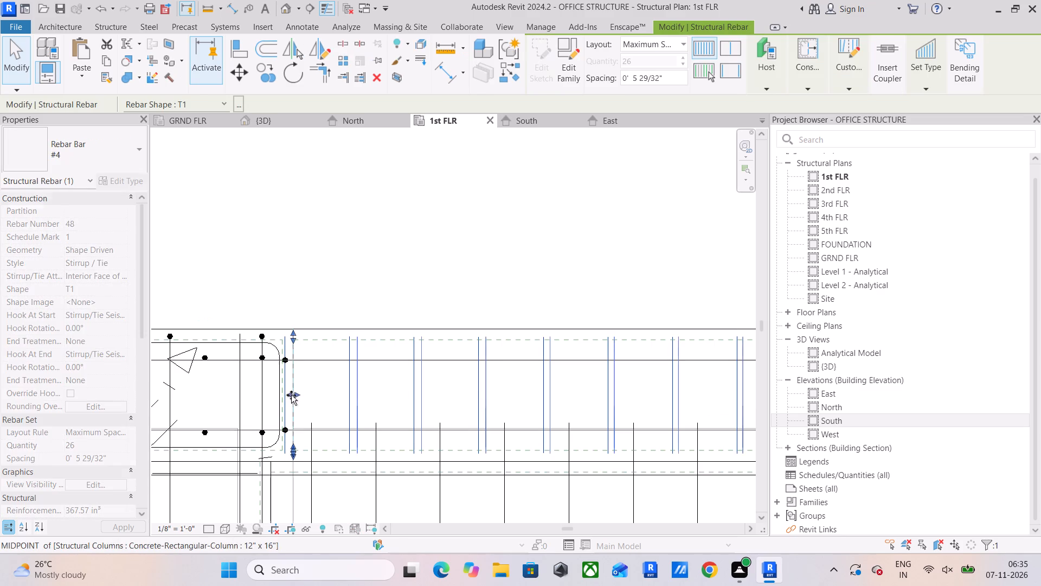
pyautogui.moveTo(291, 395); pyautogui.dragTo(312, 396)
# Shorten the right end of the stirrup set above CONFERENCE to the last slab bar before the corner column.
pyautogui.scroll(-11, 382, 387)
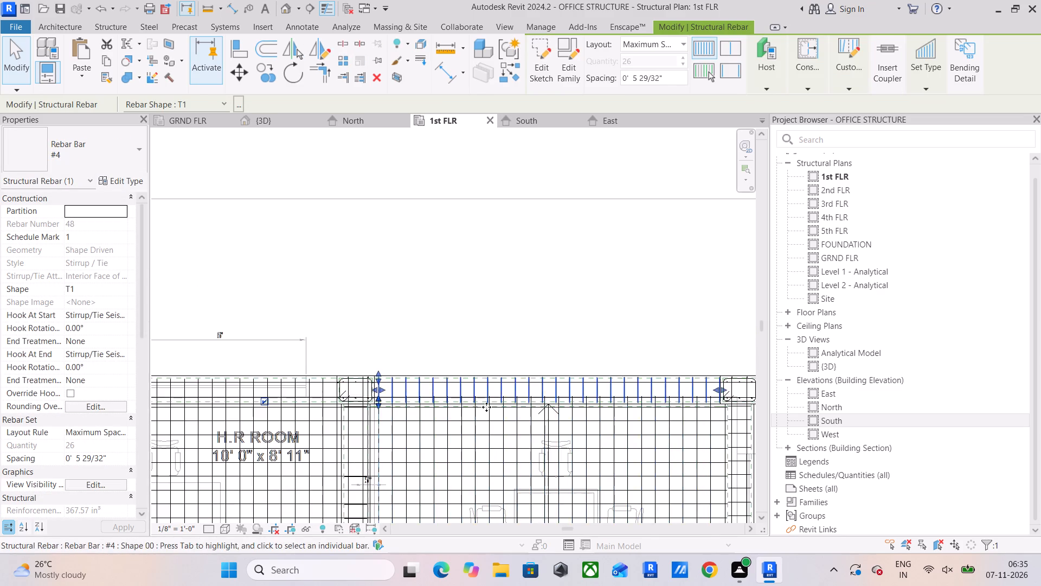
pyautogui.moveTo(484, 407); pyautogui.dragTo(252, 410, button='middle')
pyautogui.scroll(5, 454, 395)
pyautogui.scroll(4, 542, 416)
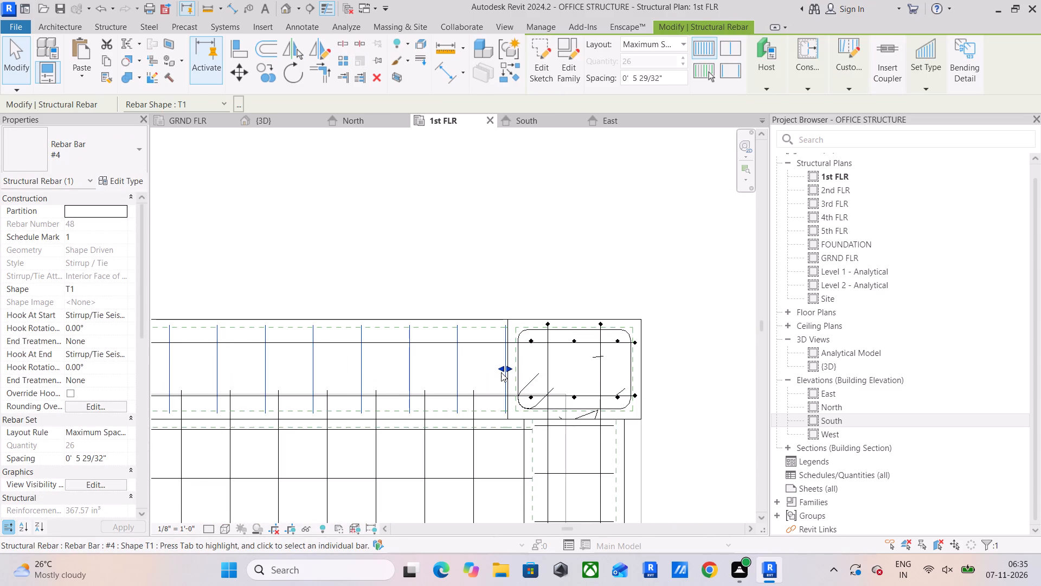
pyautogui.moveTo(501, 371); pyautogui.dragTo(467, 376)
pyautogui.click(471, 371)
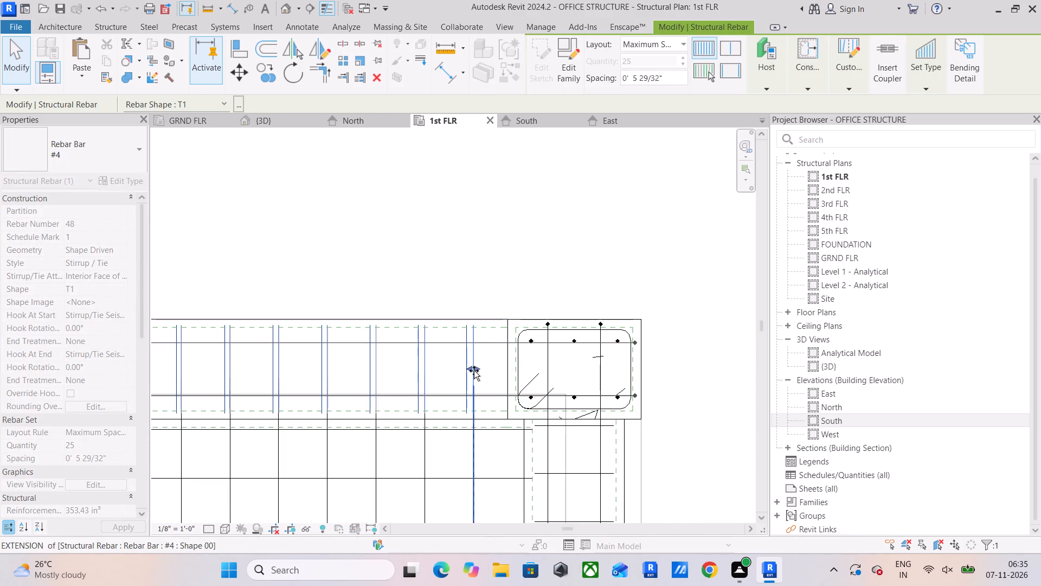
pyautogui.click(468, 258)
# Align the upper end of the #4 stirrup set in the outer beam beside CONFERENCE with the slab bar below the corner column.
pyautogui.scroll(-5, 430, 394)
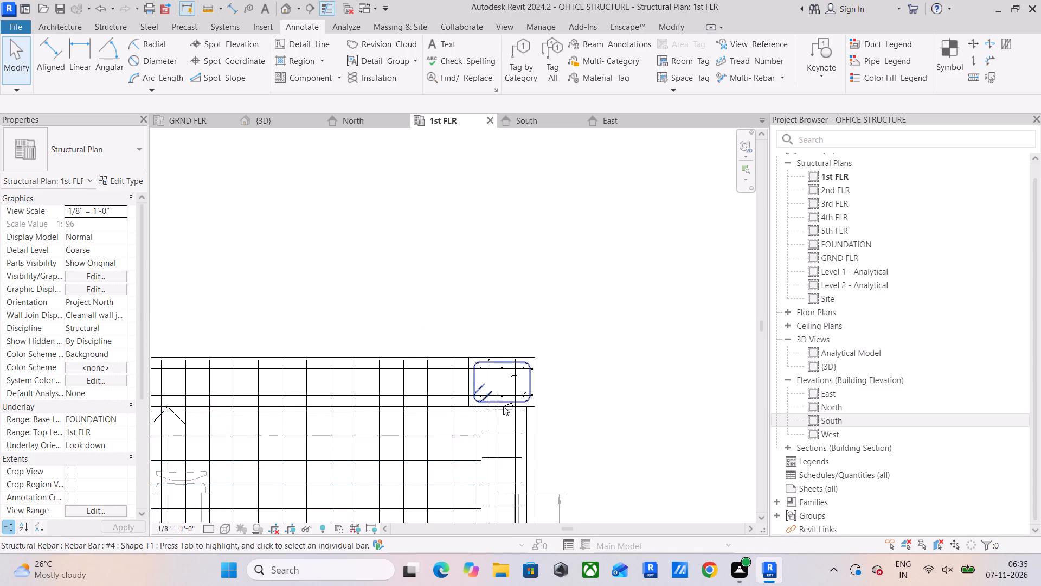
pyautogui.scroll(4, 503, 406)
pyautogui.click(494, 411)
pyautogui.scroll(9, 489, 418)
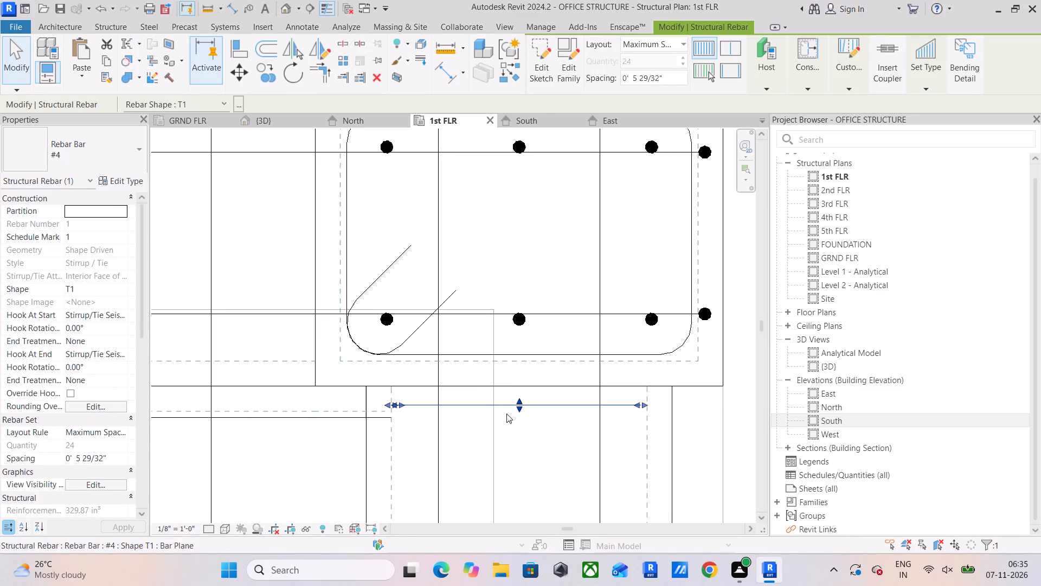
pyautogui.moveTo(518, 410); pyautogui.dragTo(518, 415)
# Shorten the lower end of the #4 stirrup set in the outer beam beside CONFERENCE to the last slab bar above the next column.
pyautogui.scroll(-7, 507, 444)
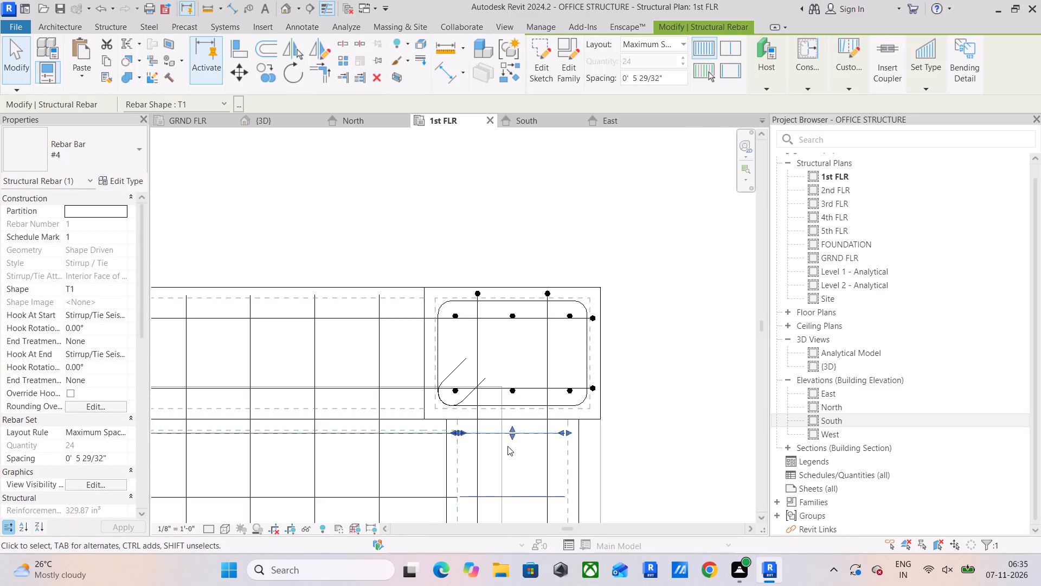
pyautogui.scroll(-4, 507, 446)
pyautogui.moveTo(507, 448); pyautogui.dragTo(542, 271, button='middle')
pyautogui.scroll(-5, 509, 402)
pyautogui.moveTo(508, 411); pyautogui.dragTo(561, 234, button='middle')
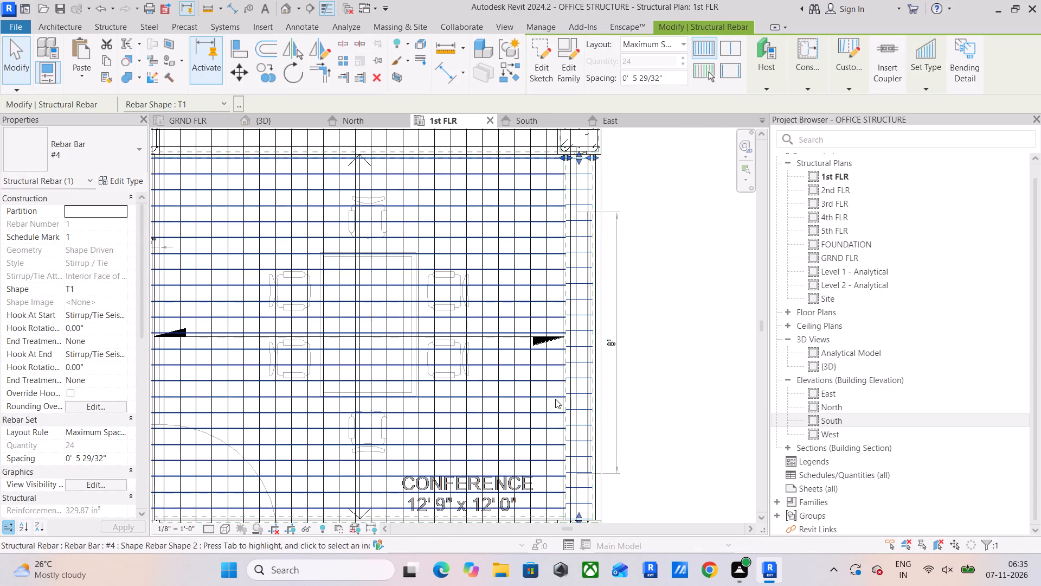
pyautogui.scroll(-2, 555, 399)
pyautogui.moveTo(555, 399); pyautogui.dragTo(562, 234, button='middle')
pyautogui.scroll(5, 595, 342)
pyautogui.scroll(9, 555, 300)
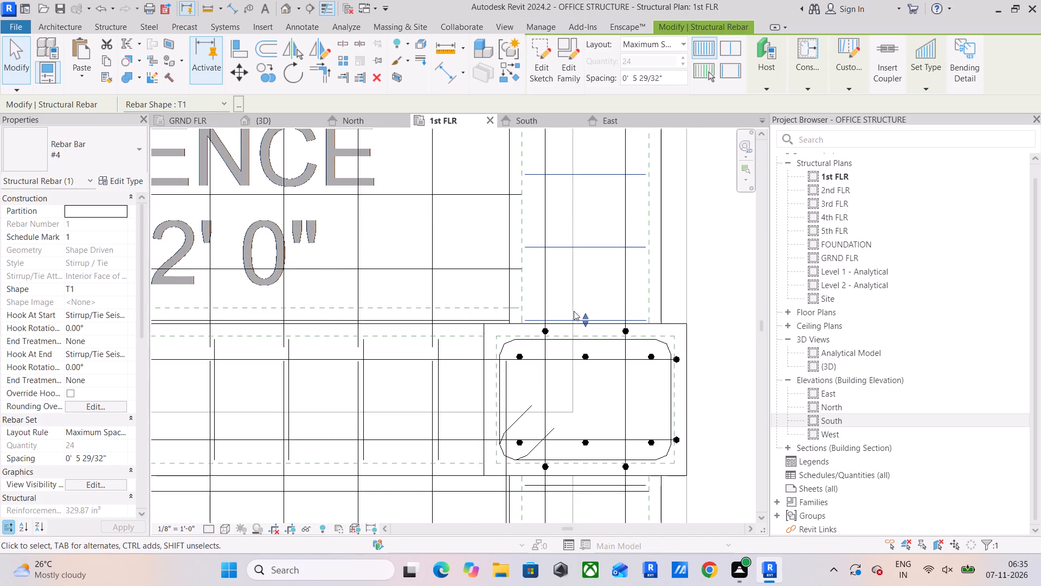
pyautogui.moveTo(589, 319); pyautogui.dragTo(589, 266)
pyautogui.scroll(-5, 589, 266)
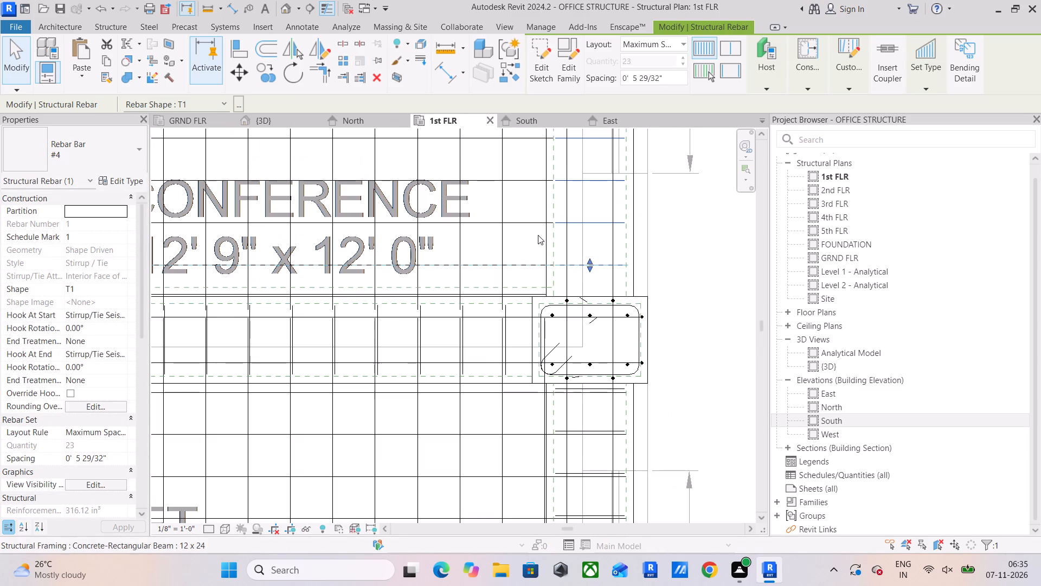
pyautogui.click(537, 219)
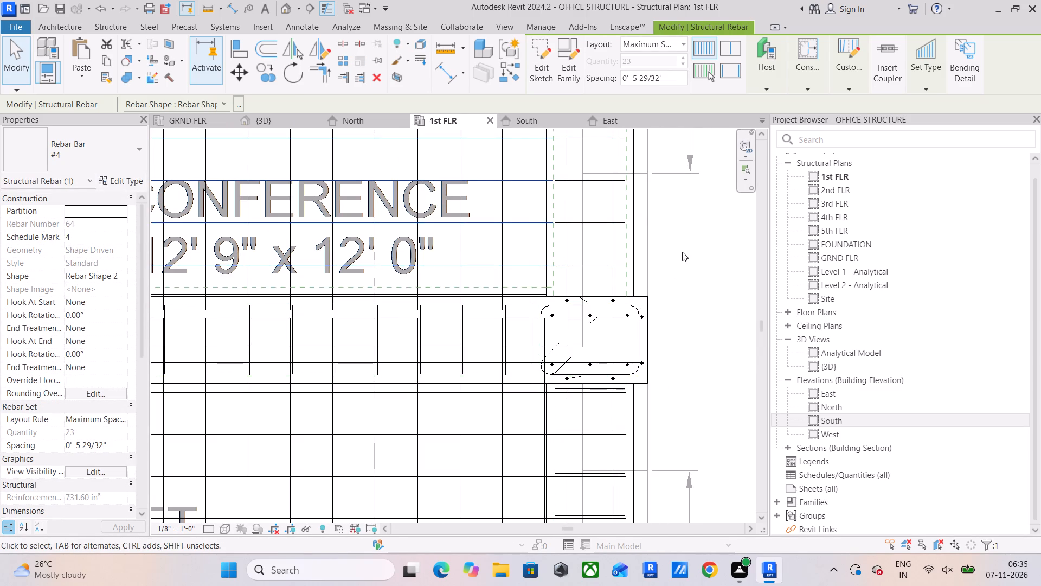
pyautogui.click(682, 252)
# Align the upper end of the #4 stirrup set in the outer beam beside TOILET with the slab bar just below the column.
pyautogui.click(589, 390)
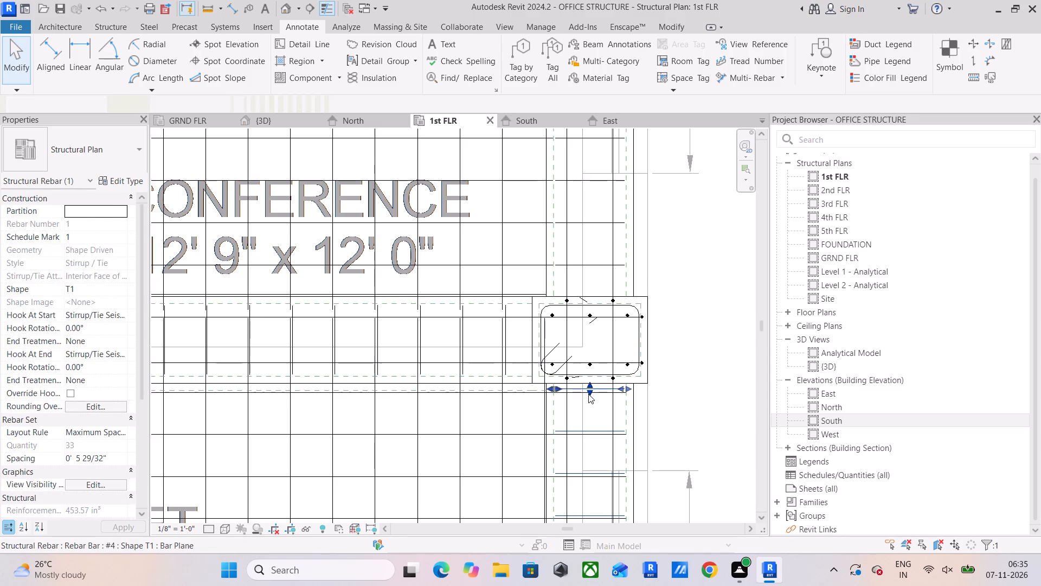
pyautogui.scroll(9, 588, 394)
pyautogui.moveTo(592, 380); pyautogui.dragTo(591, 387)
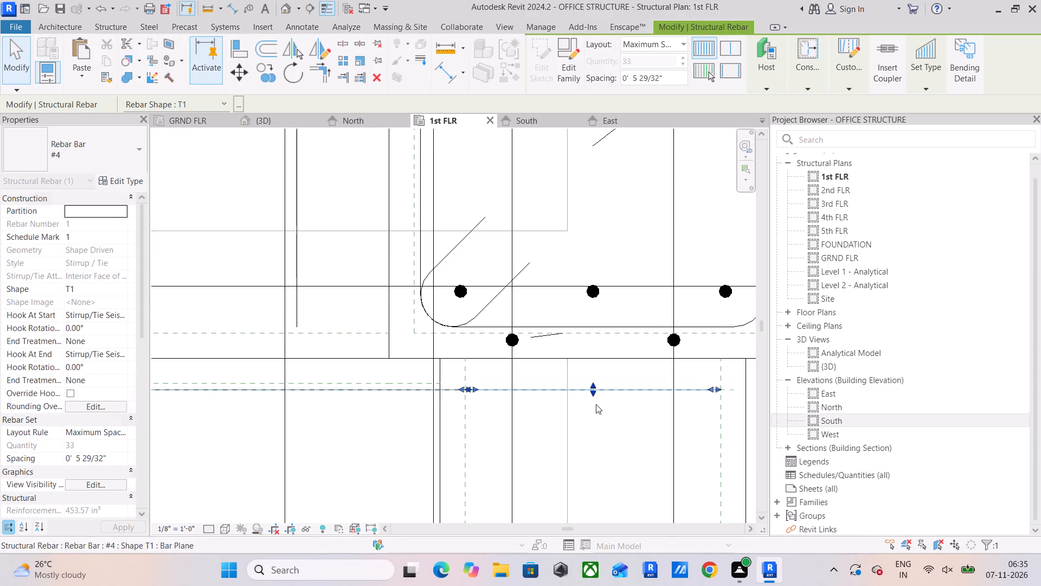
# Align the lower end of that outer-beam stirrup set, beside DIRECTOR ROOM, with the last slab bar above the next column.
pyautogui.scroll(-10, 596, 405)
pyautogui.moveTo(598, 404); pyautogui.dragTo(620, 263, button='middle')
pyautogui.scroll(-10, 618, 356)
pyautogui.moveTo(619, 377); pyautogui.dragTo(625, 359, button='middle')
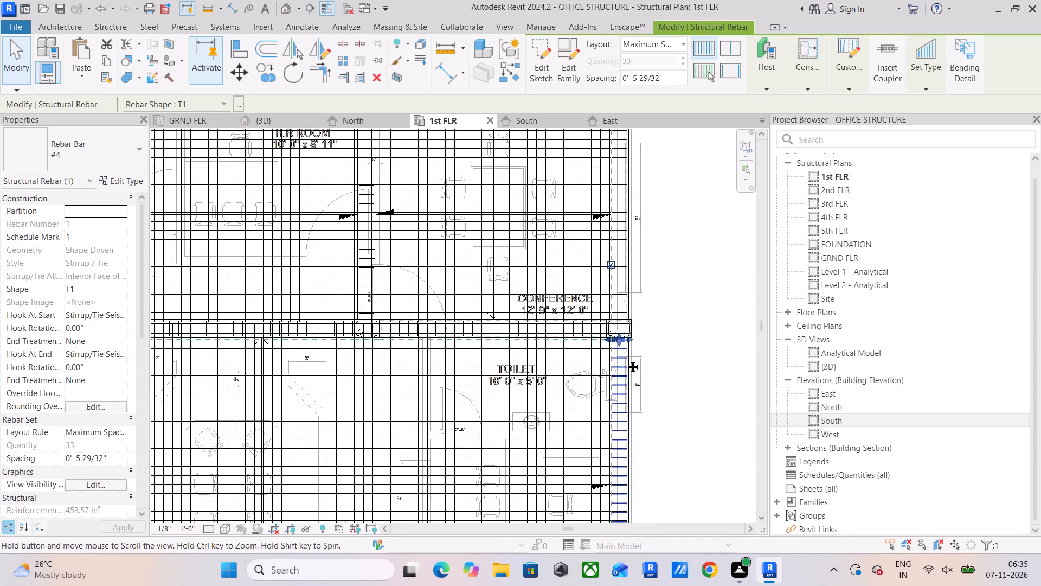
pyautogui.moveTo(625, 359); pyautogui.dragTo(648, 173, button='middle')
pyautogui.scroll(6, 653, 444)
pyautogui.scroll(11, 638, 393)
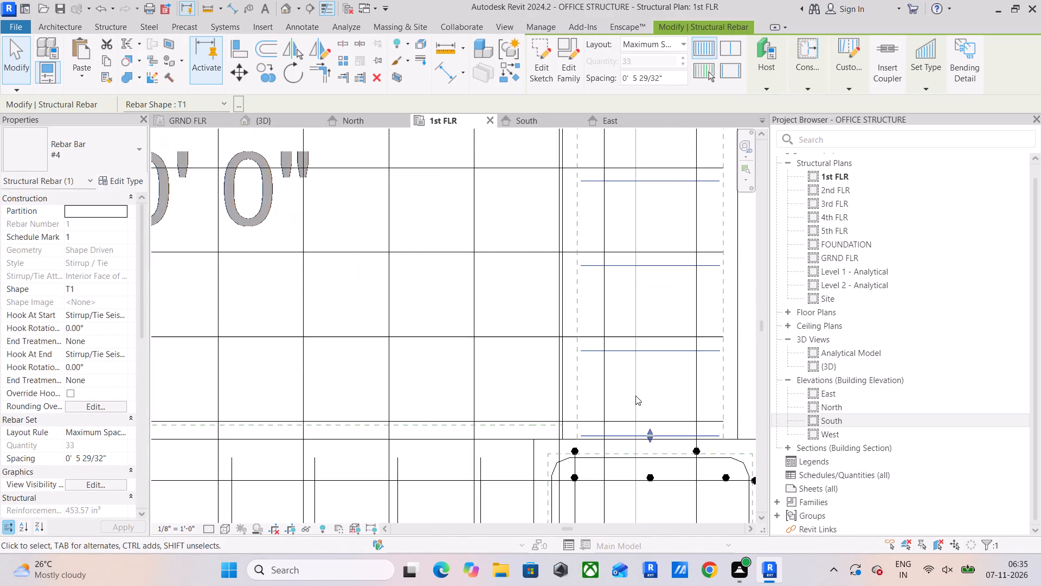
pyautogui.moveTo(653, 436); pyautogui.dragTo(654, 421)
pyautogui.click(665, 357)
# Extend the upper end of the #4 stirrup set in the outer beam below DIRECTOR ROOM to the slab bar just below the column.
pyautogui.scroll(-6, 665, 355)
pyautogui.moveTo(665, 355); pyautogui.dragTo(641, 204, button='middle')
pyautogui.scroll(4, 632, 337)
pyautogui.click(620, 370)
pyautogui.moveTo(637, 366); pyautogui.dragTo(637, 343)
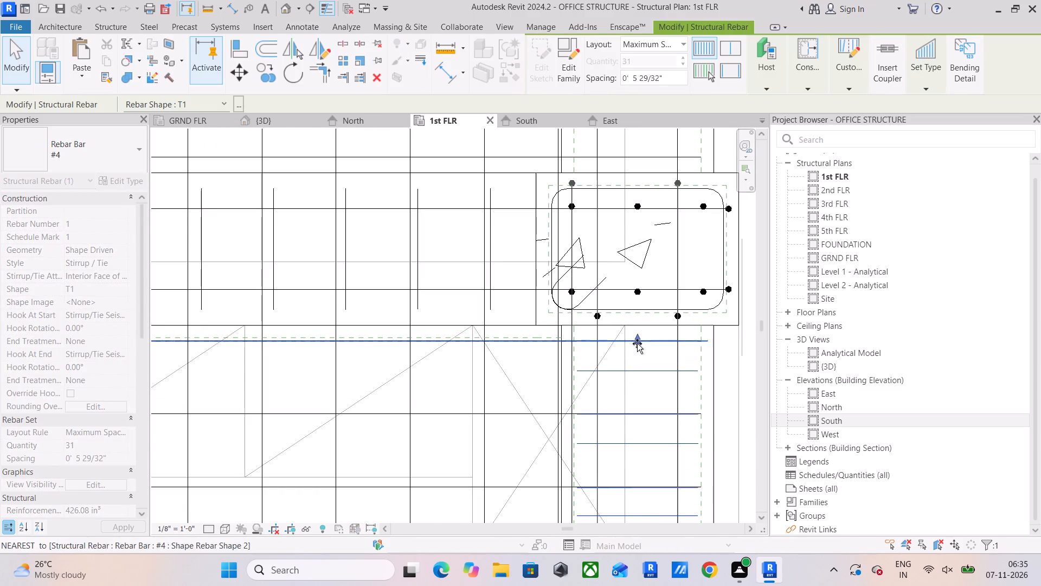
pyautogui.moveTo(637, 343); pyautogui.dragTo(637, 343)
# Align the lower end of the outer-beam stirrup set beside the lower CONFERENCE room with the slab bar above the bottom corner column.
pyautogui.scroll(-9, 639, 352)
pyautogui.moveTo(639, 361); pyautogui.dragTo(675, 186, button='middle')
pyautogui.scroll(-5, 669, 270)
pyautogui.scroll(-5, 667, 326)
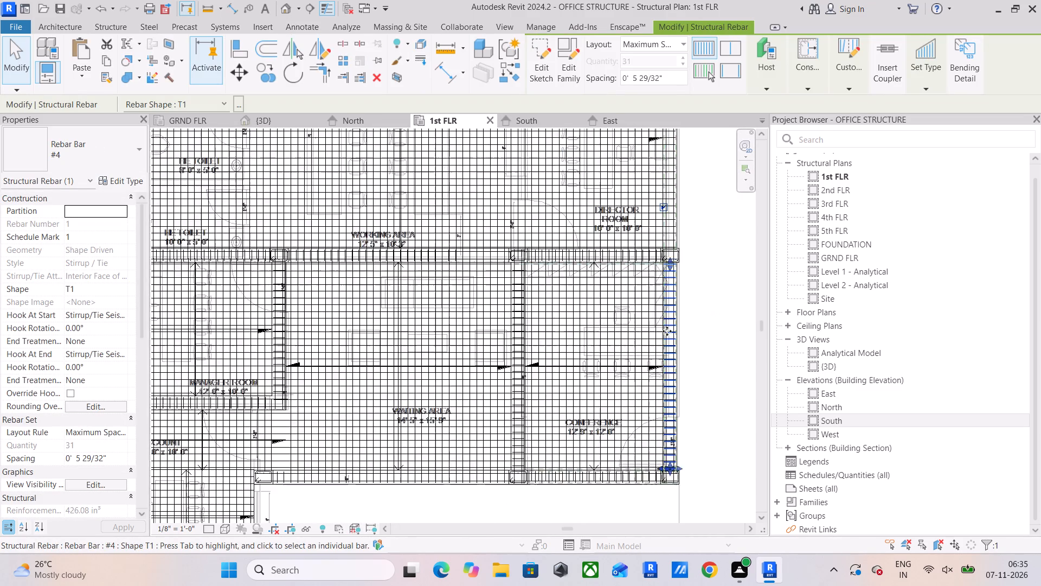
pyautogui.scroll(18, 673, 431)
pyautogui.scroll(5, 656, 432)
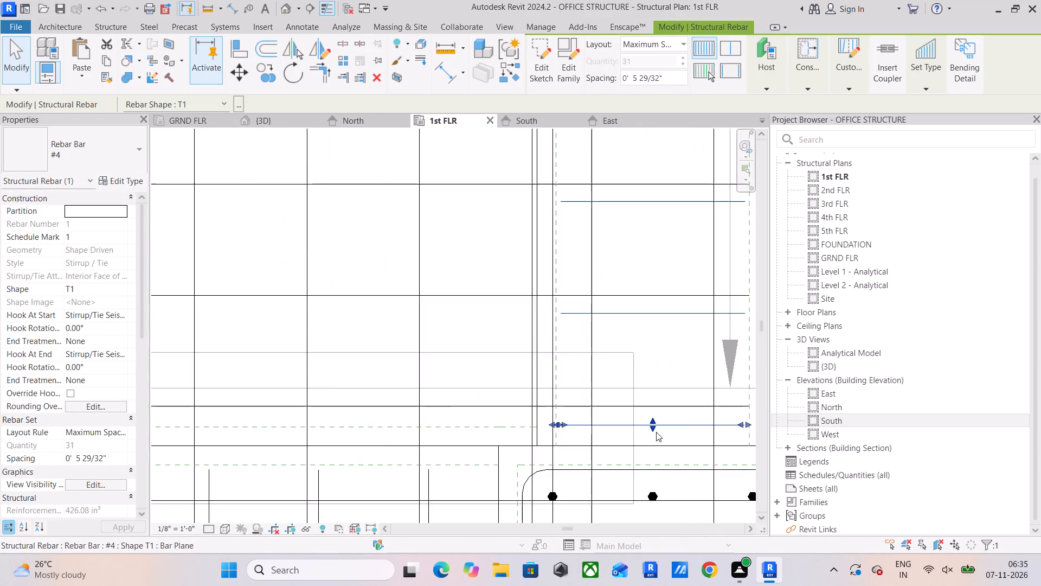
pyautogui.moveTo(651, 421); pyautogui.dragTo(650, 405)
pyautogui.scroll(-4, 648, 358)
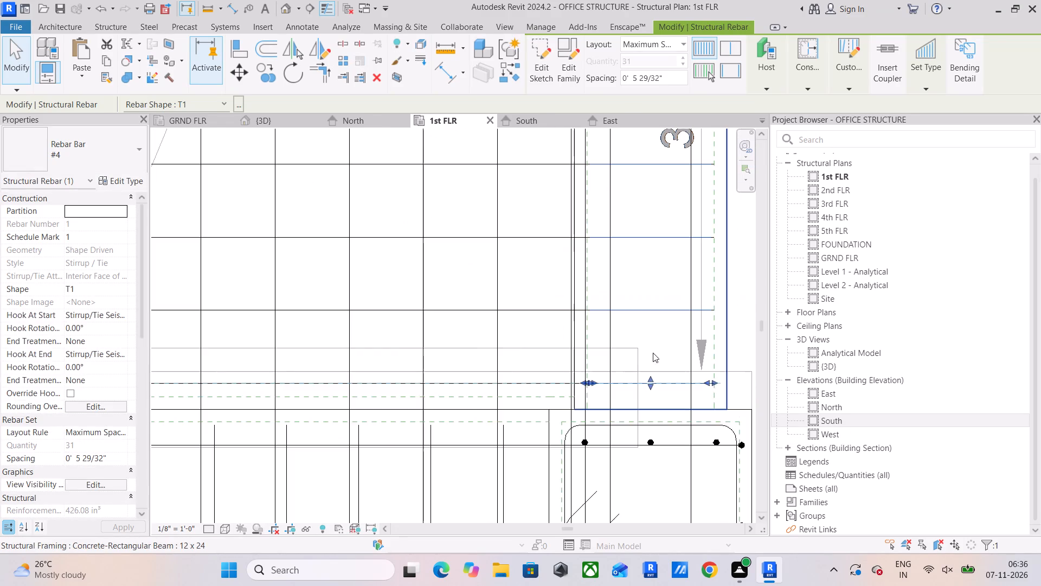
pyautogui.click(658, 341)
# Align the right end of the #4 stirrup set in the bottom beam below CONFERENCE with the last slab bar before the corner column.
pyautogui.scroll(-3, 658, 341)
pyautogui.moveTo(614, 412); pyautogui.dragTo(640, 327, button='middle')
pyautogui.scroll(5, 593, 346)
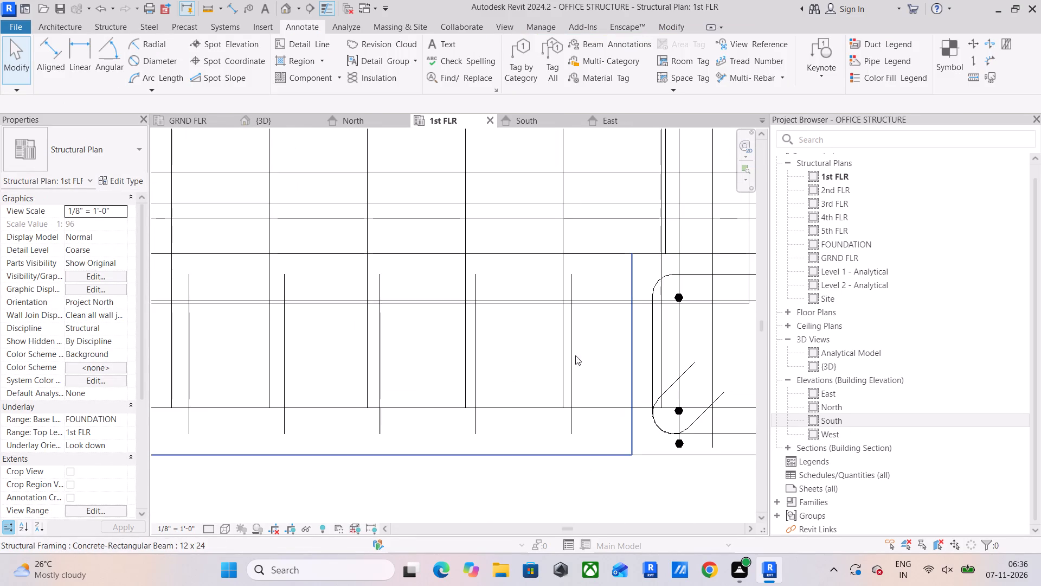
pyautogui.click(573, 359)
pyautogui.moveTo(568, 354); pyautogui.dragTo(563, 356)
pyautogui.scroll(-2, 515, 365)
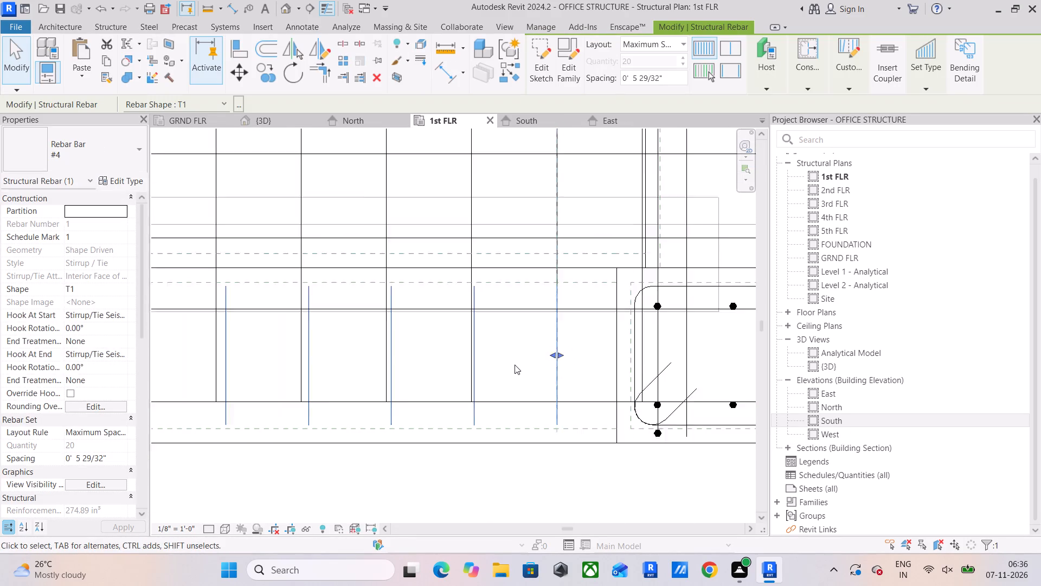
# Move the left end of the bottom-beam stirrup set below CONFERENCE onto the first slab bar past the column.
pyautogui.scroll(-15, 515, 365)
pyautogui.scroll(6, 314, 379)
pyautogui.scroll(5, 401, 345)
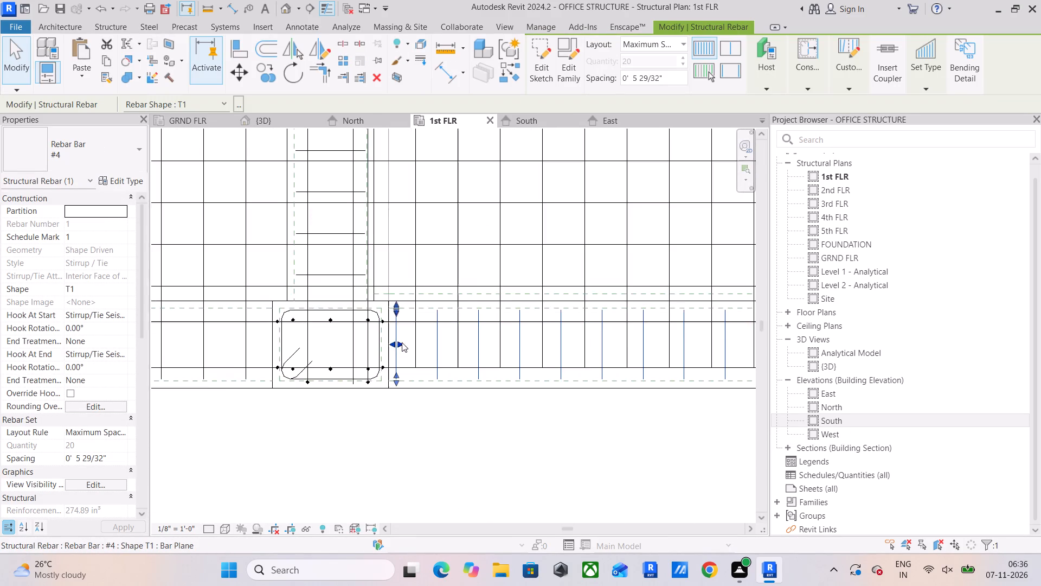
pyautogui.scroll(11, 399, 343)
pyautogui.moveTo(401, 353); pyautogui.dragTo(490, 366)
pyautogui.click(439, 369)
# Extend the lower end of the #4 stirrup set in the beam between WAITING AREA and CONFERENCE to the last slab bar above the column.
pyautogui.scroll(-6, 436, 369)
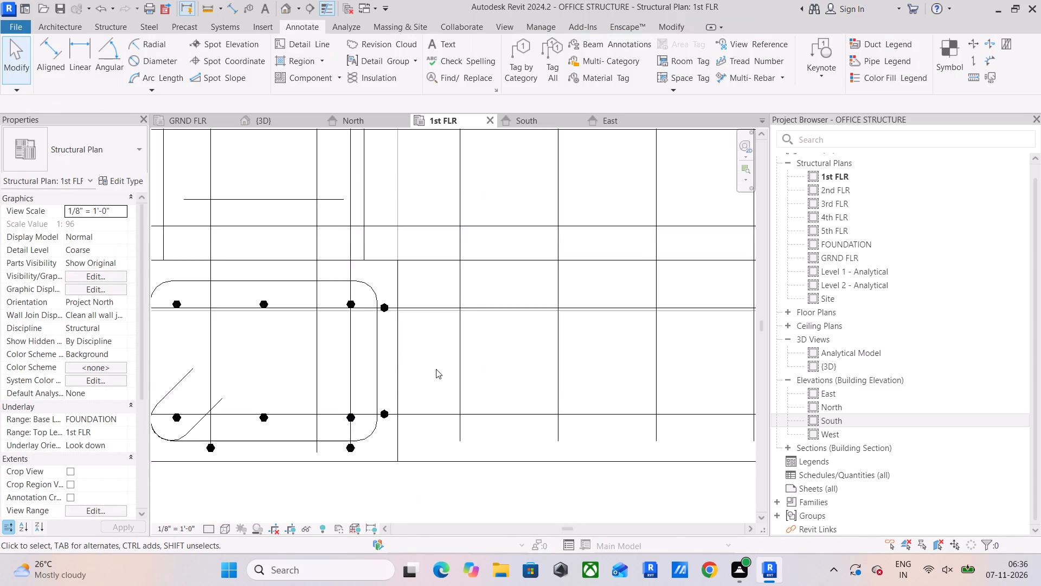
pyautogui.scroll(-9, 436, 369)
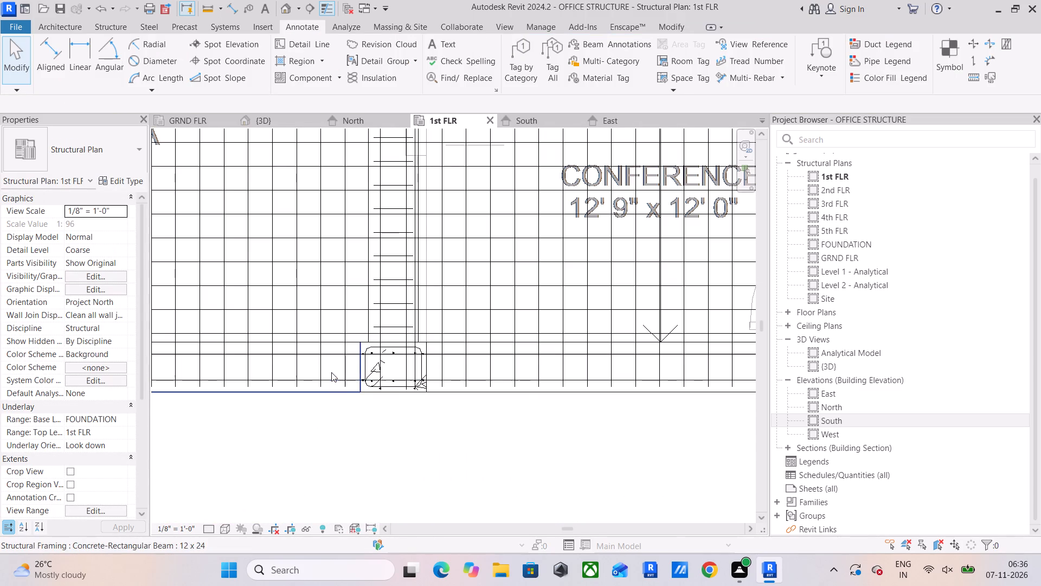
pyautogui.scroll(4, 394, 279)
pyautogui.click(396, 322)
pyautogui.scroll(6, 388, 368)
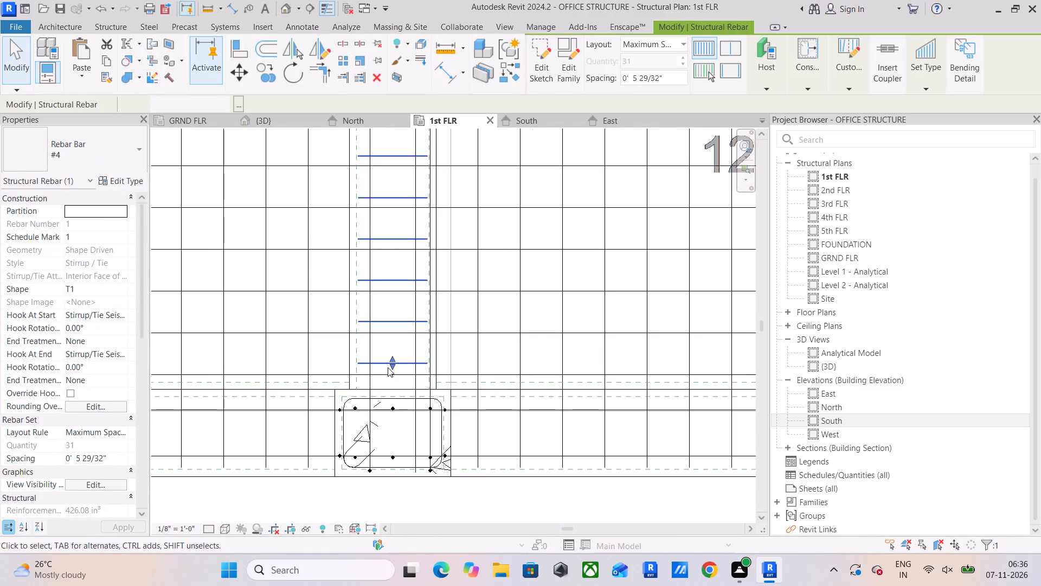
pyautogui.moveTo(400, 347); pyautogui.dragTo(404, 295)
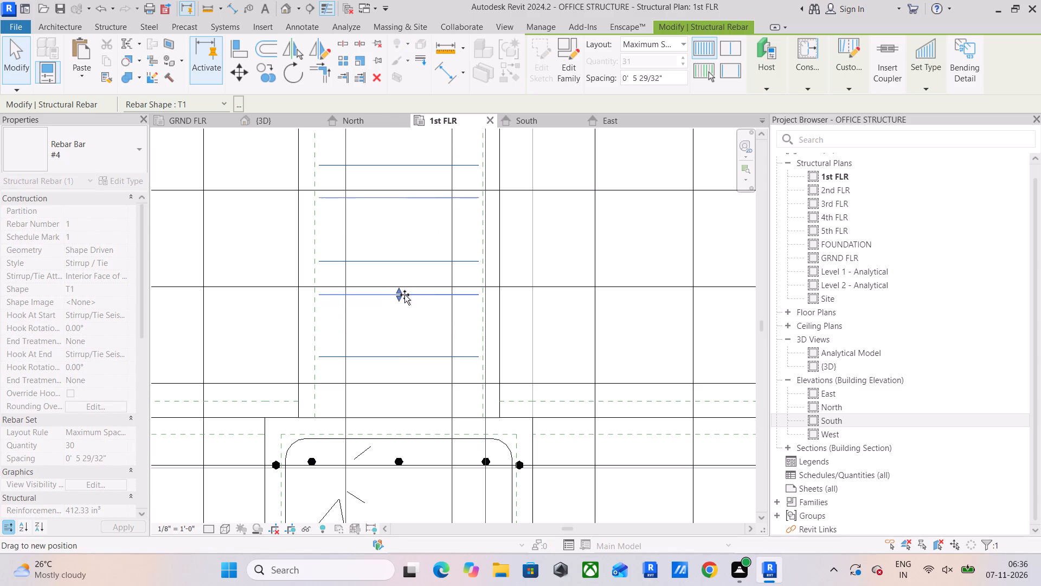
pyautogui.moveTo(404, 295); pyautogui.dragTo(393, 383)
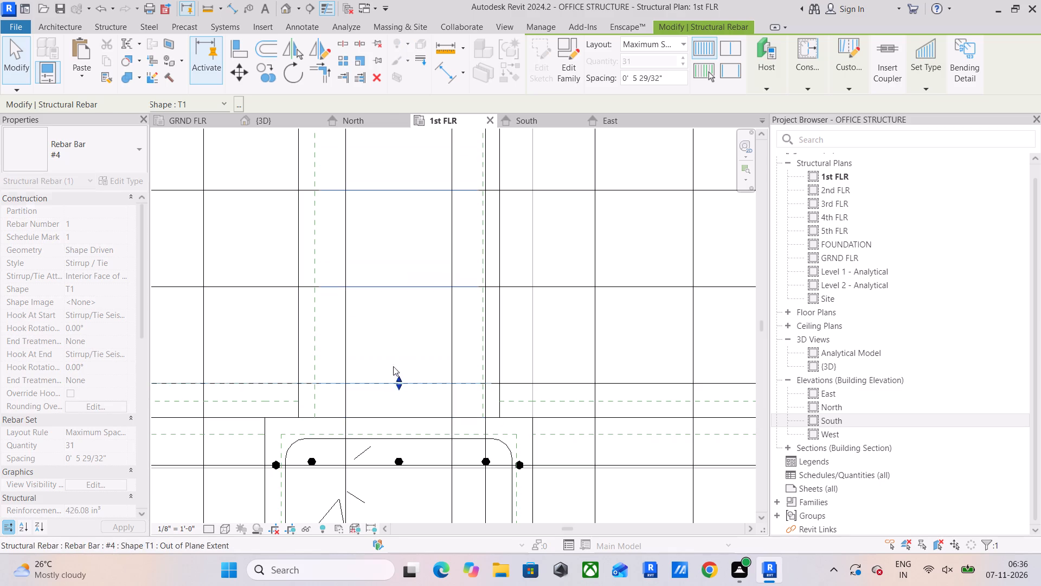
# Align the upper end of the stirrup set between WAITING AREA and CONFERENCE with the slab bar just below the column.
pyautogui.scroll(-12, 394, 346)
pyautogui.moveTo(395, 343); pyautogui.dragTo(402, 530, button='middle')
pyautogui.scroll(5, 390, 279)
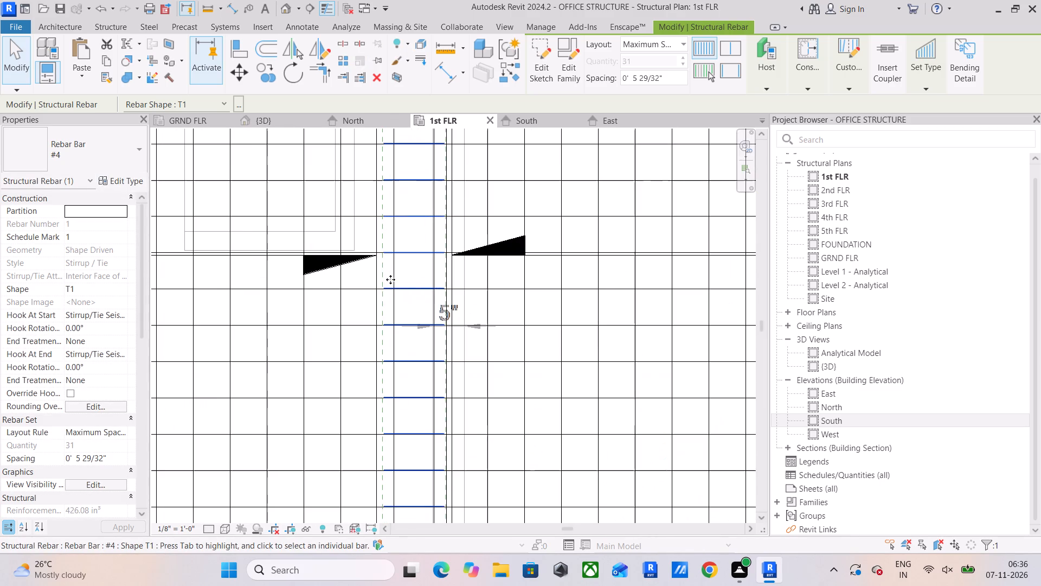
pyautogui.scroll(5, 396, 279)
pyautogui.scroll(-12, 397, 277)
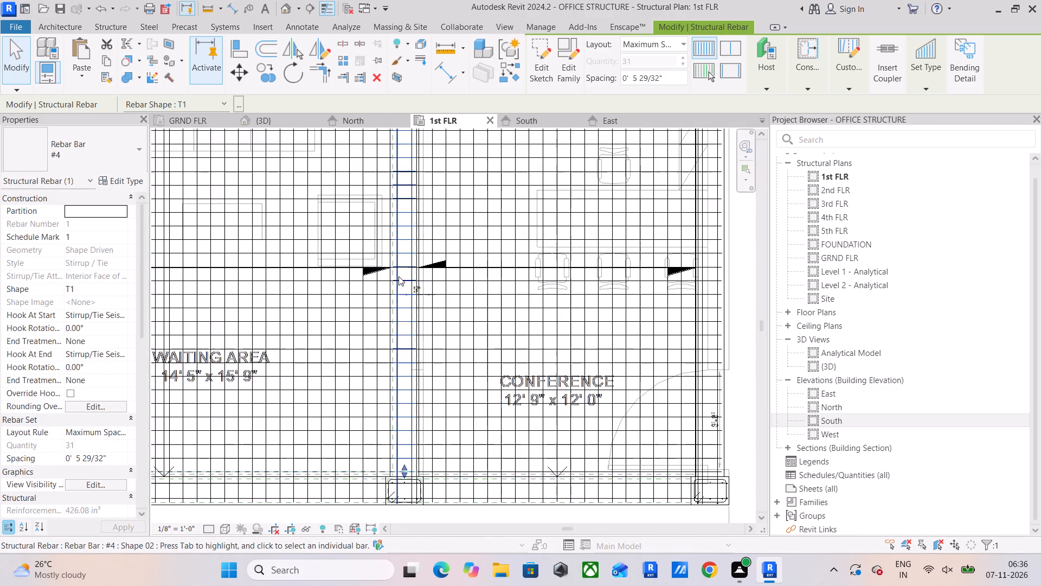
pyautogui.moveTo(404, 292); pyautogui.dragTo(407, 460, button='middle')
pyautogui.scroll(4, 406, 183)
pyautogui.scroll(5, 409, 243)
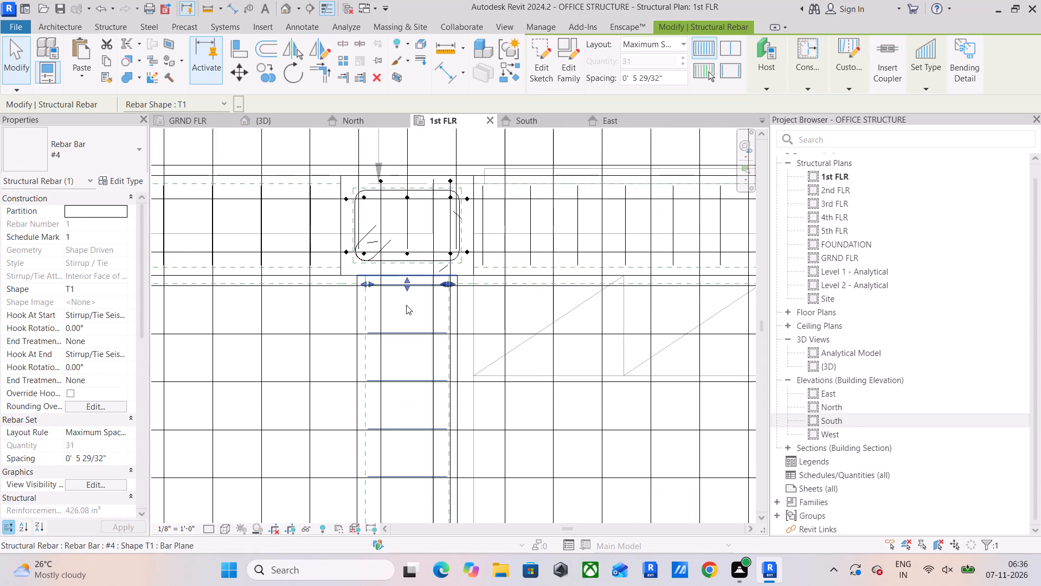
pyautogui.scroll(6, 405, 305)
pyautogui.click(409, 260)
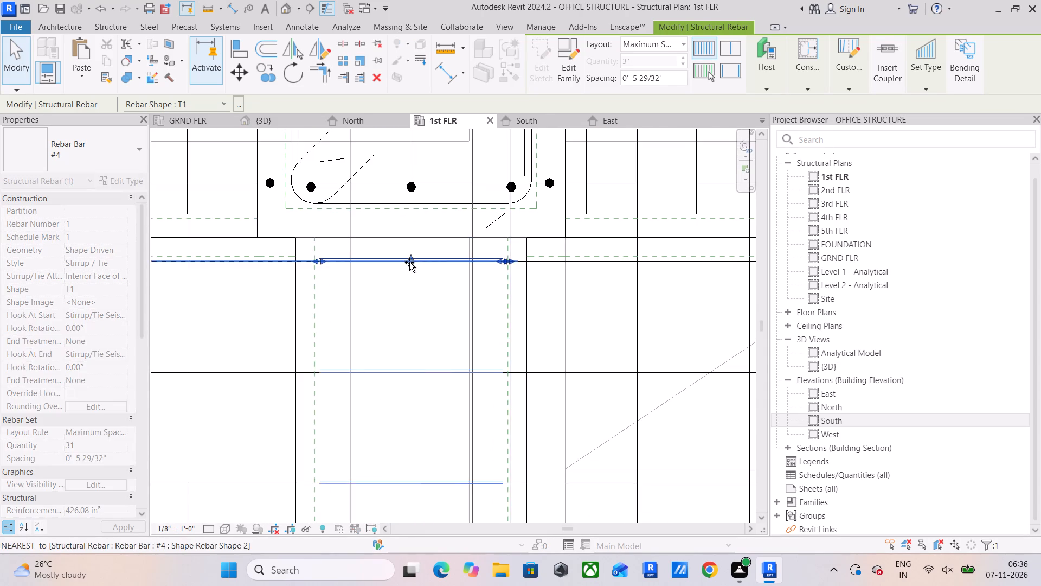
pyautogui.click(411, 297)
# Align the lower end of the #4 stirrup set in the beam between H.R ROOM and CONFERENCE with the last slab bar above the column.
pyautogui.scroll(-11, 411, 297)
pyautogui.moveTo(419, 293); pyautogui.dragTo(401, 413, button='middle')
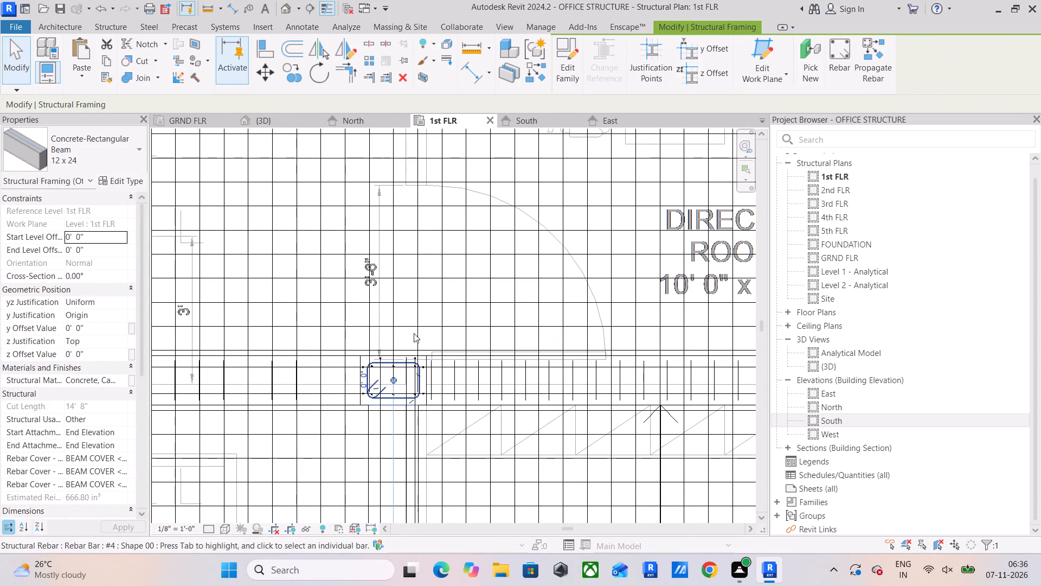
pyautogui.moveTo(410, 374); pyautogui.dragTo(402, 445, button='middle')
pyautogui.scroll(-12, 416, 417)
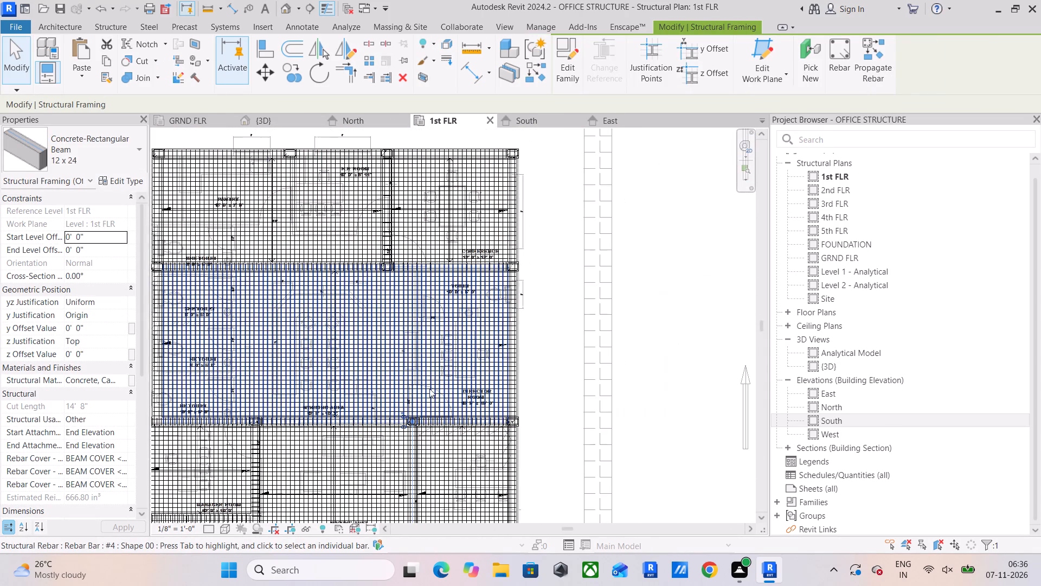
pyautogui.moveTo(412, 309); pyautogui.dragTo(419, 472, button='middle')
pyautogui.scroll(16, 405, 423)
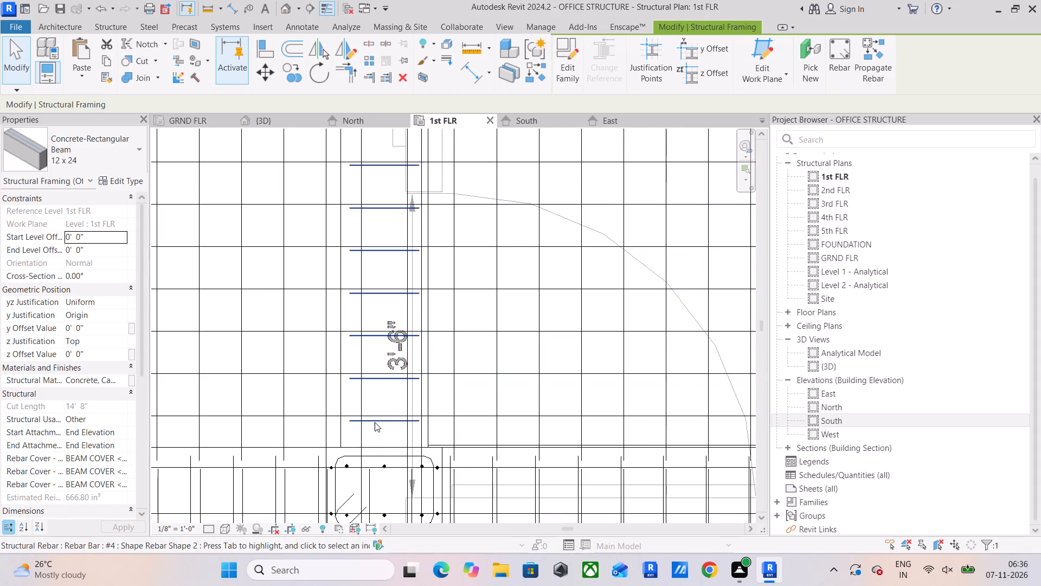
pyautogui.click(374, 423)
pyautogui.scroll(5, 374, 423)
pyautogui.moveTo(393, 415); pyautogui.dragTo(395, 407)
# Align the upper end of the stirrup set between H.R ROOM and CONFERENCE with the slab bar just below the top column.
pyautogui.scroll(-12, 410, 375)
pyautogui.moveTo(413, 372); pyautogui.dragTo(440, 550, button='middle')
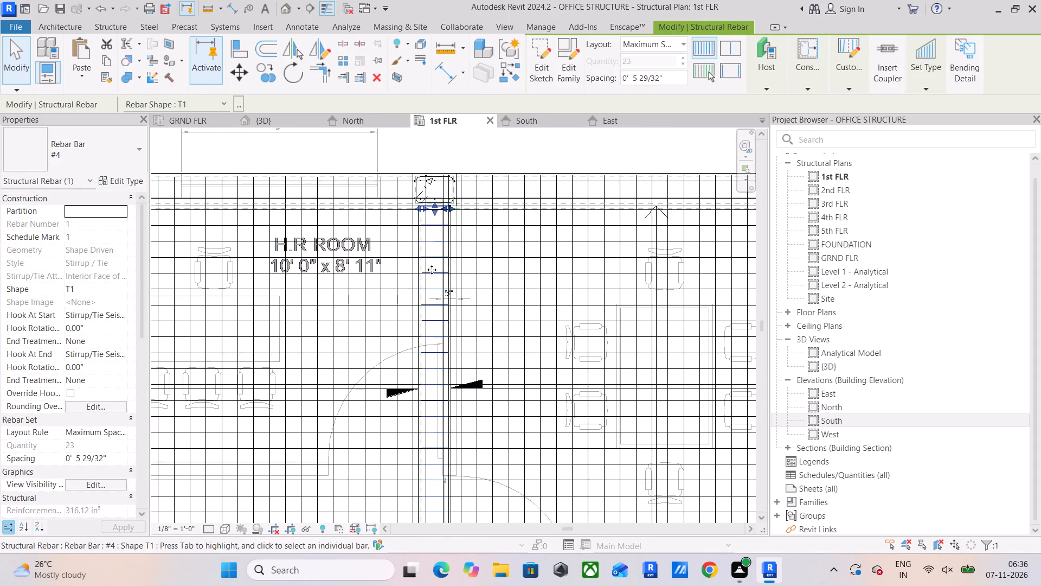
pyautogui.scroll(4, 427, 214)
pyautogui.scroll(17, 437, 202)
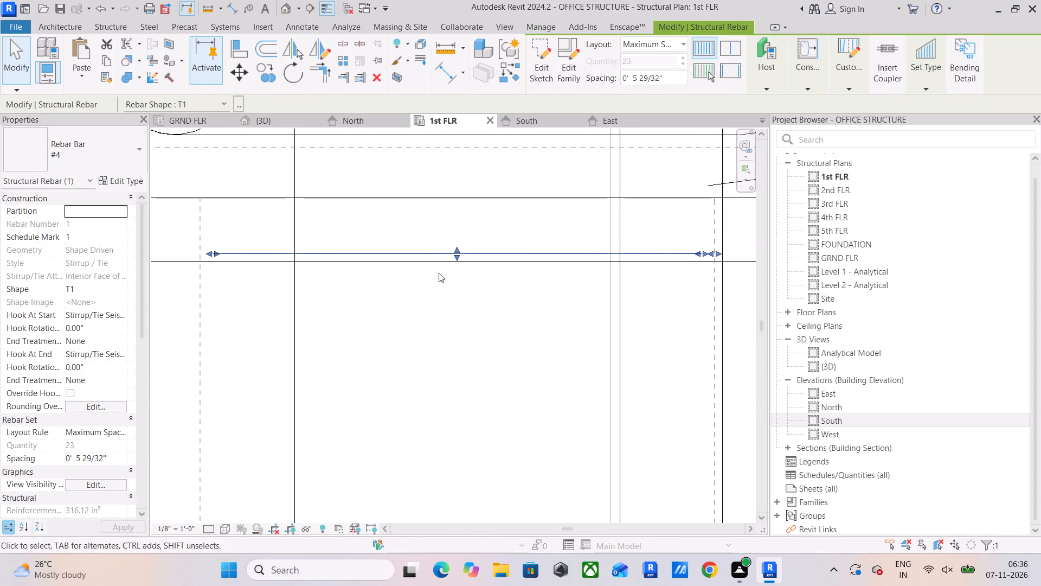
pyautogui.click(455, 258)
pyautogui.click(443, 325)
# Extend the left end of the #4 stirrup set in the horizontal beam at SHE TOILET to the first slab bar past the outer column.
pyautogui.scroll(-6, 443, 325)
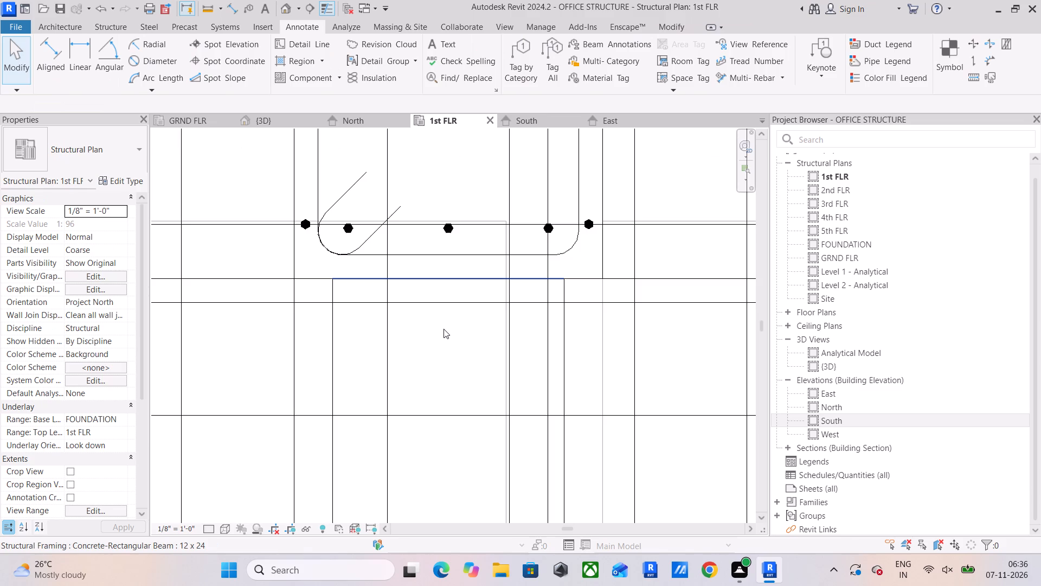
pyautogui.scroll(-13, 444, 329)
pyautogui.scroll(-10, 410, 367)
pyautogui.moveTo(407, 371); pyautogui.dragTo(502, 339, button='middle')
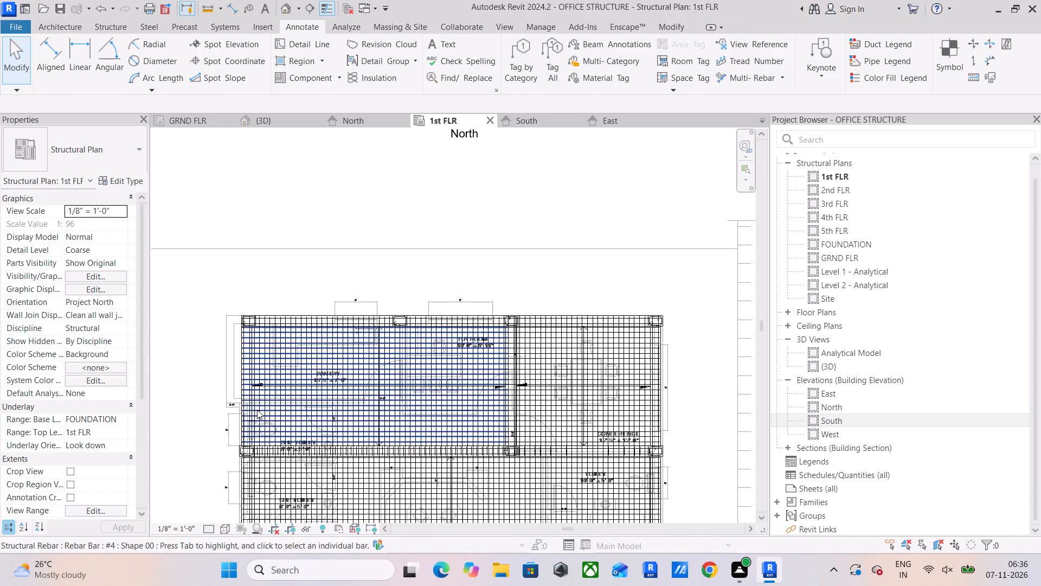
pyautogui.moveTo(334, 396); pyautogui.dragTo(369, 264, button='middle')
pyautogui.scroll(5, 266, 333)
pyautogui.scroll(5, 380, 302)
pyautogui.scroll(6, 278, 321)
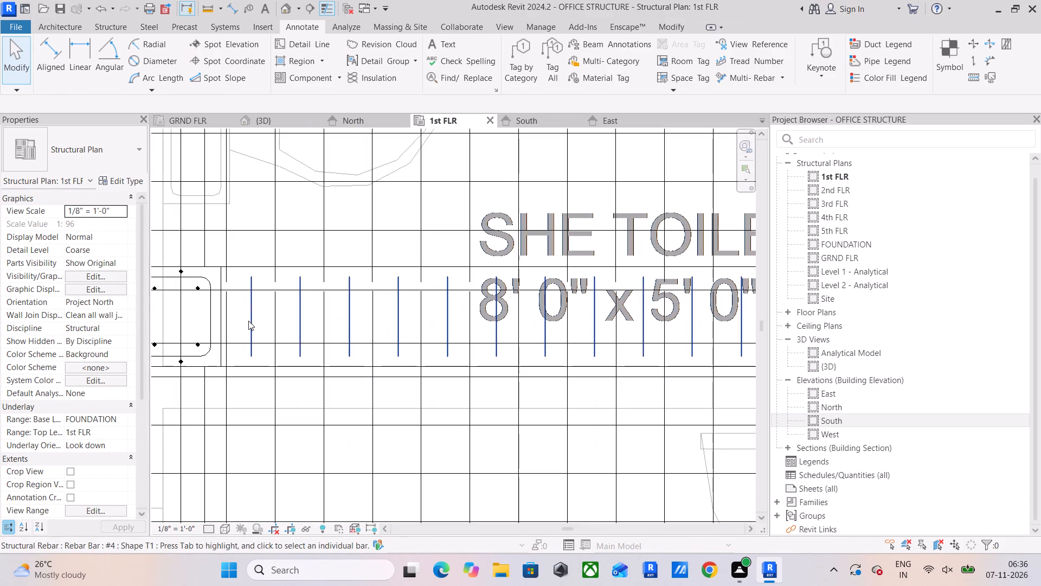
pyautogui.scroll(4, 248, 321)
pyautogui.click(253, 309)
pyautogui.moveTo(249, 314); pyautogui.dragTo(245, 314)
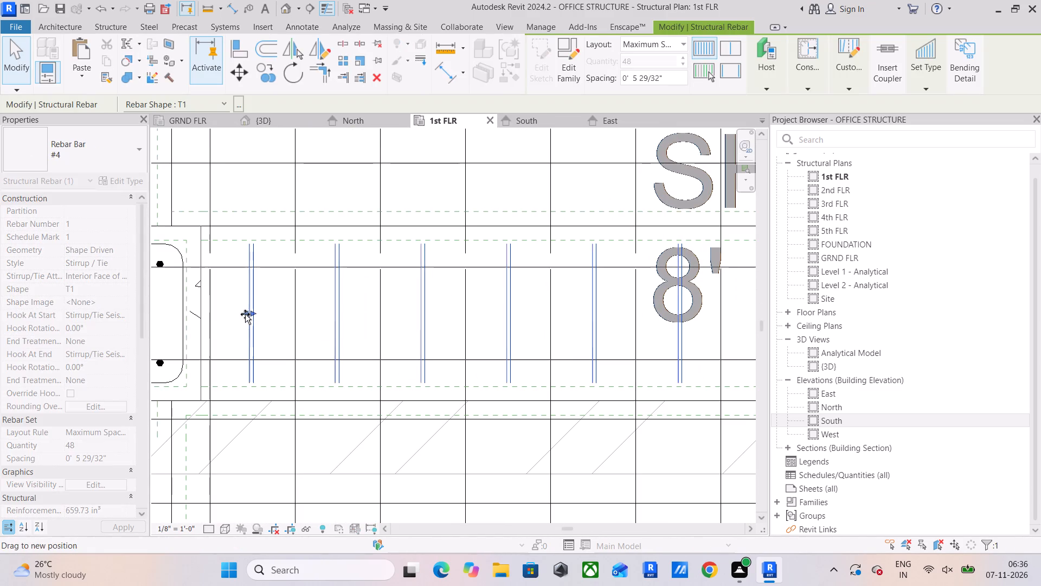
pyautogui.moveTo(245, 314); pyautogui.dragTo(211, 324)
pyautogui.scroll(-10, 272, 326)
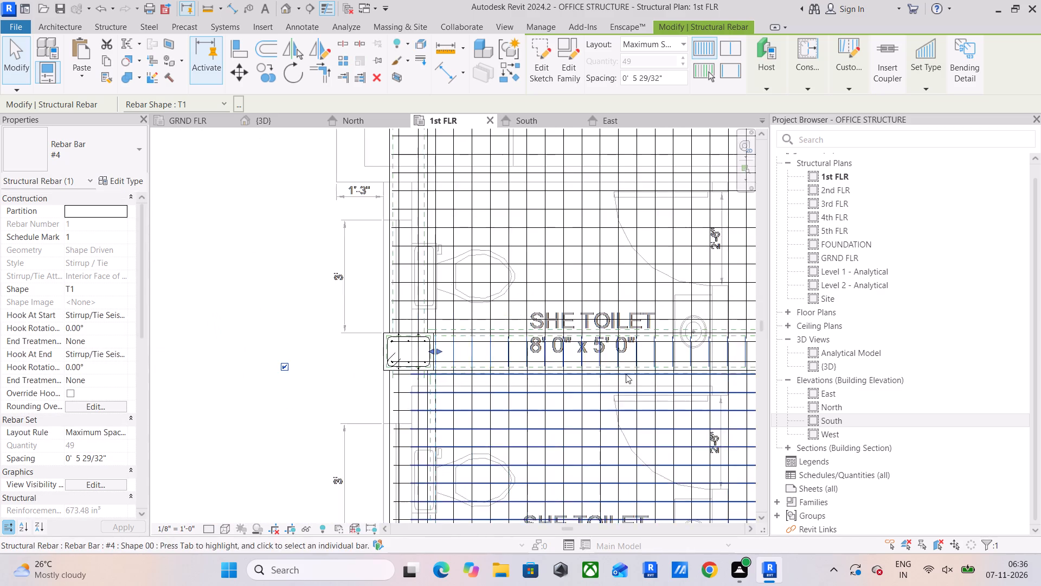
# Align the right end of the #4 stirrup set in the SHE TOILET beam with the second slab bar before the CONFERENCE corner column.
pyautogui.scroll(-5, 626, 374)
pyautogui.scroll(1, 653, 372)
pyautogui.moveTo(653, 372); pyautogui.dragTo(387, 374, button='middle')
pyautogui.scroll(-4, 627, 375)
pyautogui.moveTo(597, 383); pyautogui.dragTo(412, 392, button='middle')
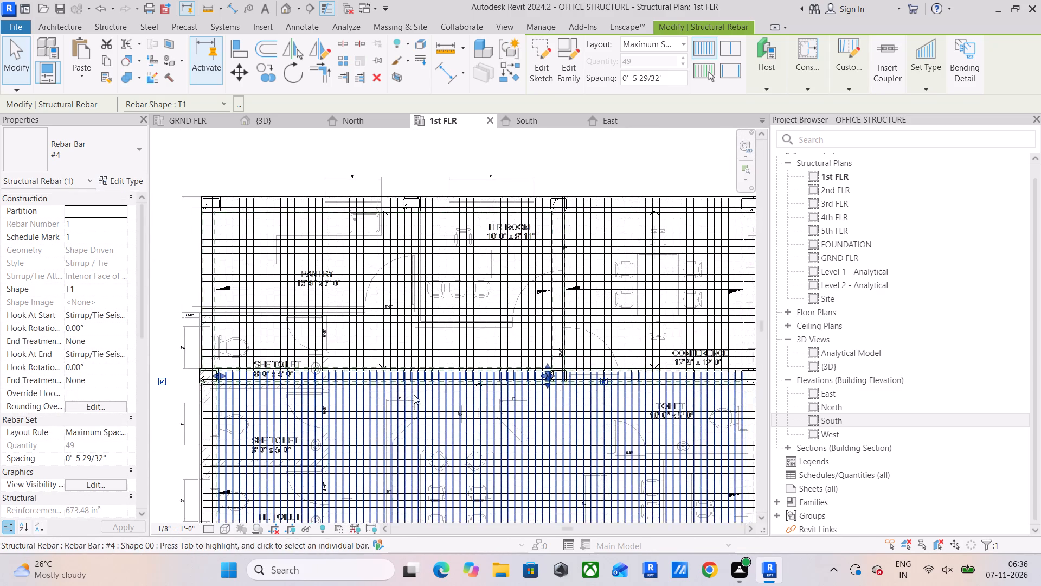
pyautogui.scroll(6, 547, 399)
pyautogui.scroll(5, 628, 346)
pyautogui.scroll(10, 471, 360)
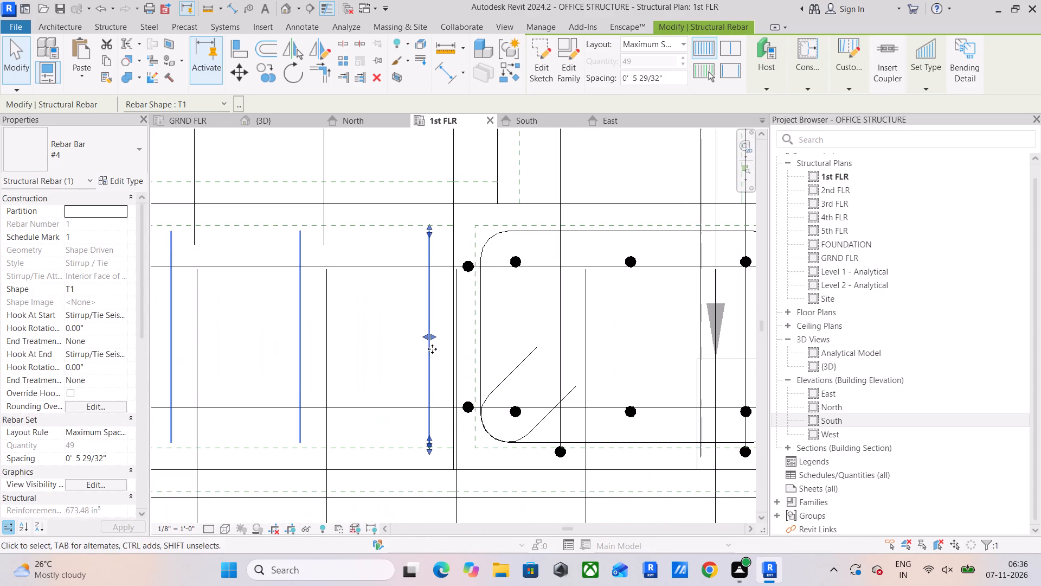
pyautogui.moveTo(422, 337); pyautogui.dragTo(320, 354)
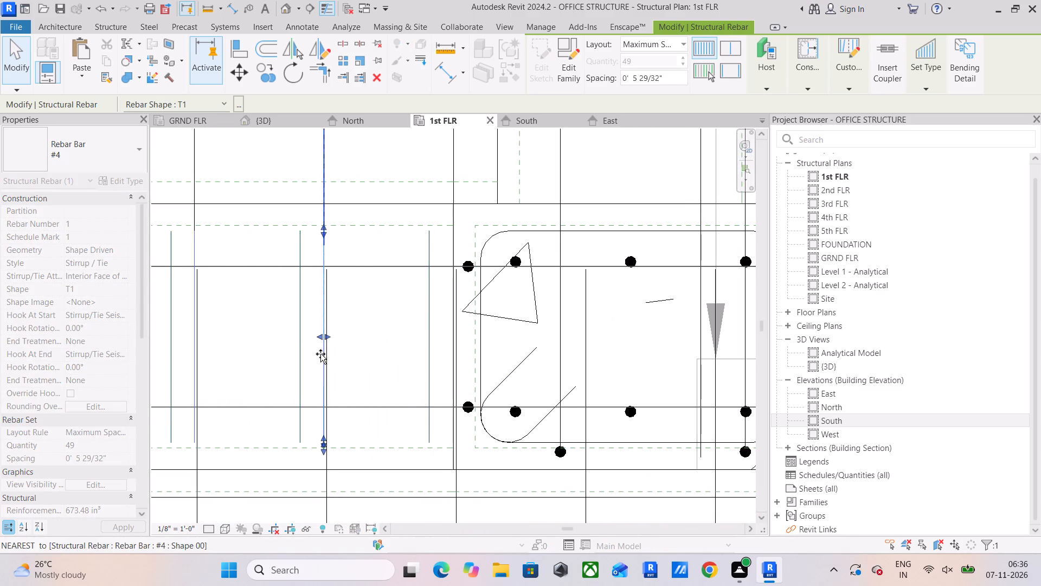
pyautogui.moveTo(320, 354); pyautogui.dragTo(324, 356)
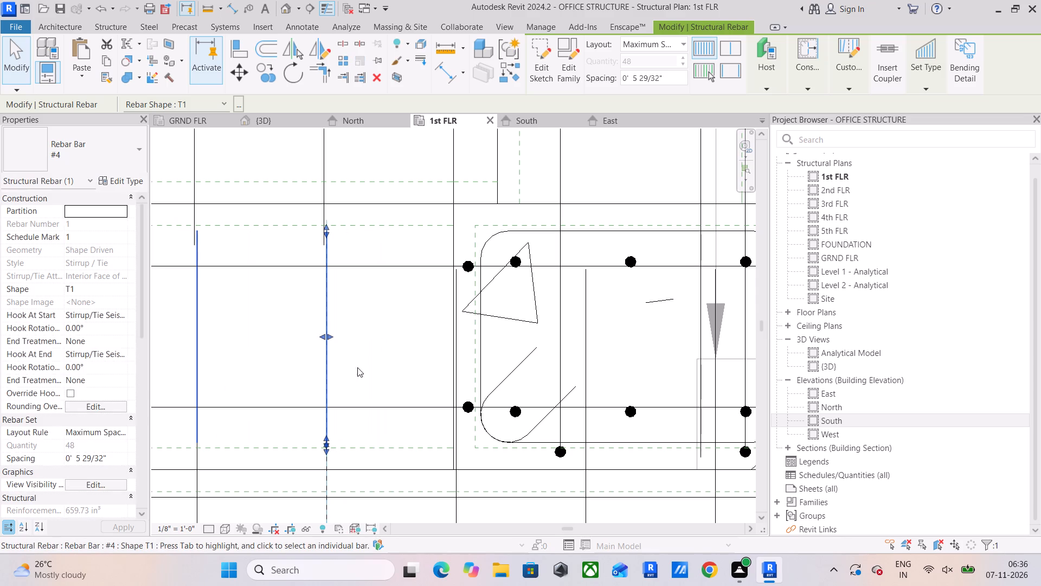
pyautogui.click(413, 366)
# Check the vertical slab bars below the SHE TOILET beam against its stirrups near the CONFERENCE corner column.
pyautogui.scroll(-4, 412, 367)
pyautogui.moveTo(414, 366); pyautogui.dragTo(446, 386, button='middle')
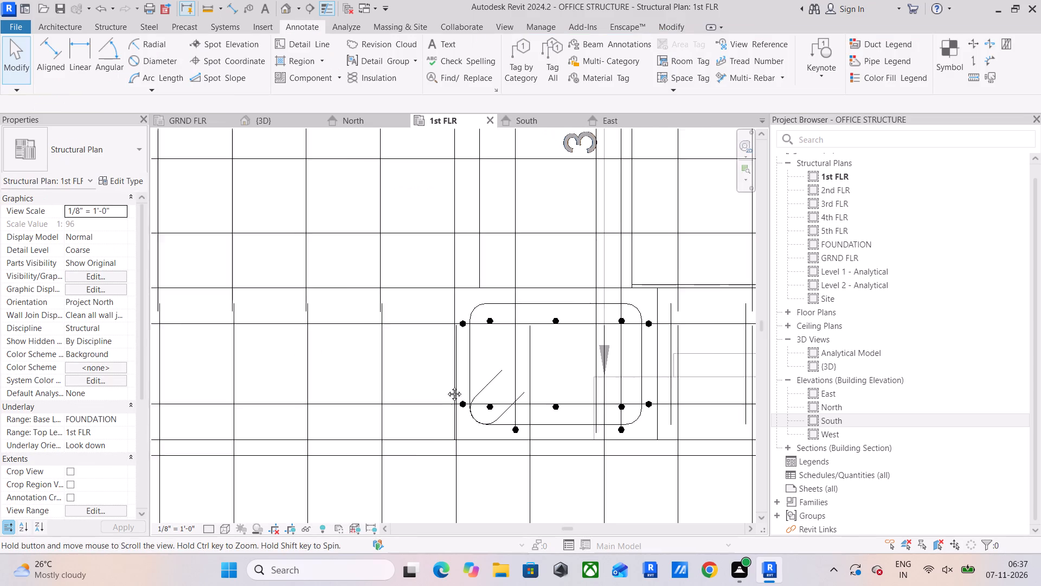
pyautogui.moveTo(446, 386); pyautogui.dragTo(452, 388, button='middle')
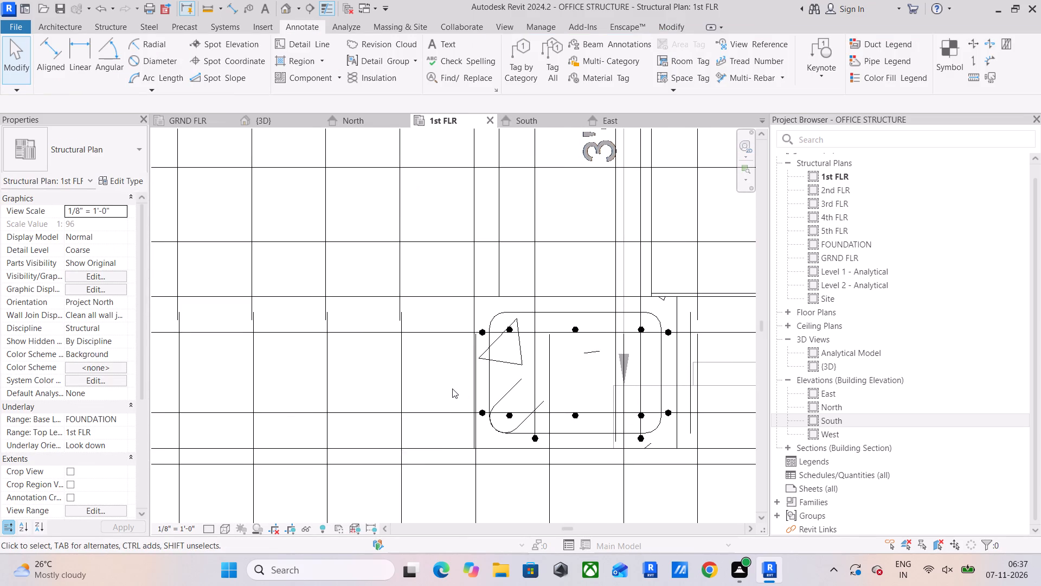
pyautogui.click(399, 458)
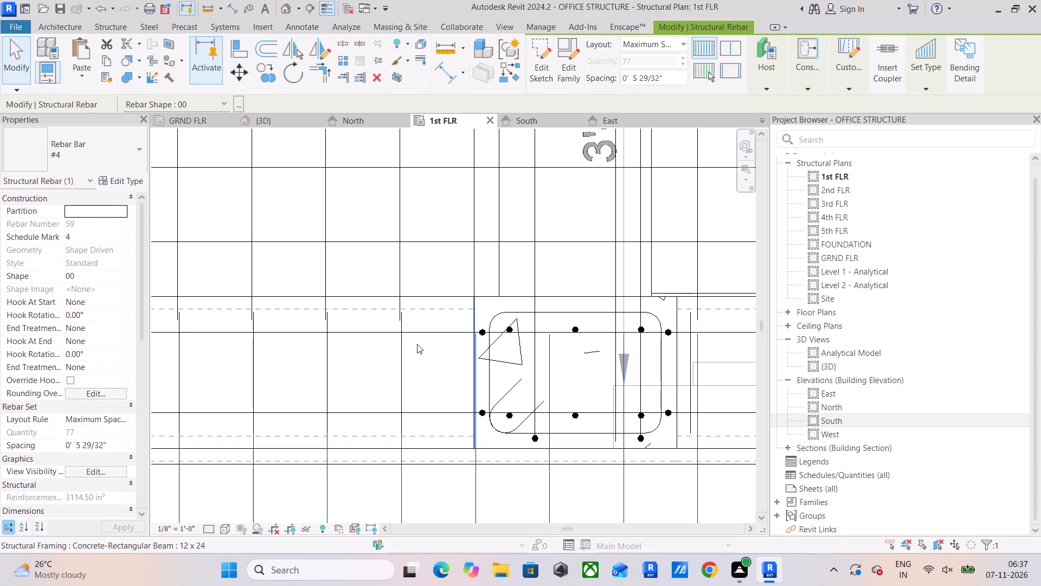
pyautogui.scroll(-6, 440, 351)
pyautogui.moveTo(440, 351); pyautogui.dragTo(504, 391, button='middle')
pyautogui.scroll(4, 453, 333)
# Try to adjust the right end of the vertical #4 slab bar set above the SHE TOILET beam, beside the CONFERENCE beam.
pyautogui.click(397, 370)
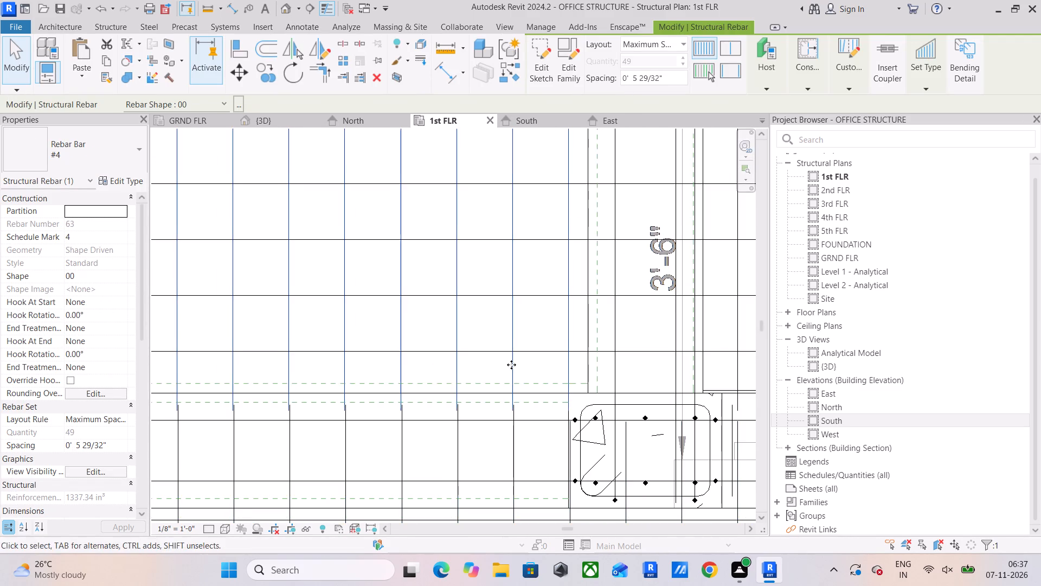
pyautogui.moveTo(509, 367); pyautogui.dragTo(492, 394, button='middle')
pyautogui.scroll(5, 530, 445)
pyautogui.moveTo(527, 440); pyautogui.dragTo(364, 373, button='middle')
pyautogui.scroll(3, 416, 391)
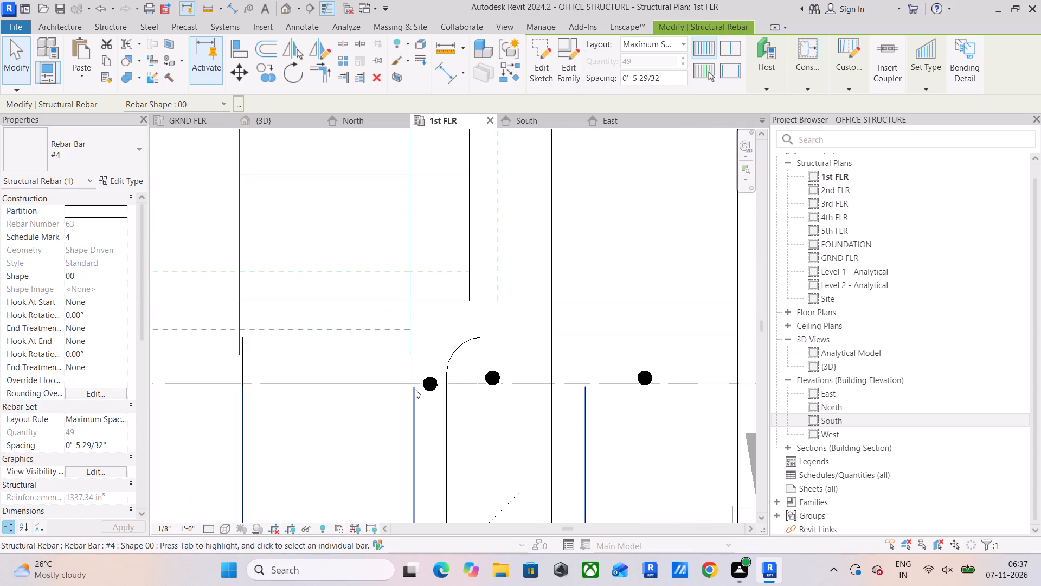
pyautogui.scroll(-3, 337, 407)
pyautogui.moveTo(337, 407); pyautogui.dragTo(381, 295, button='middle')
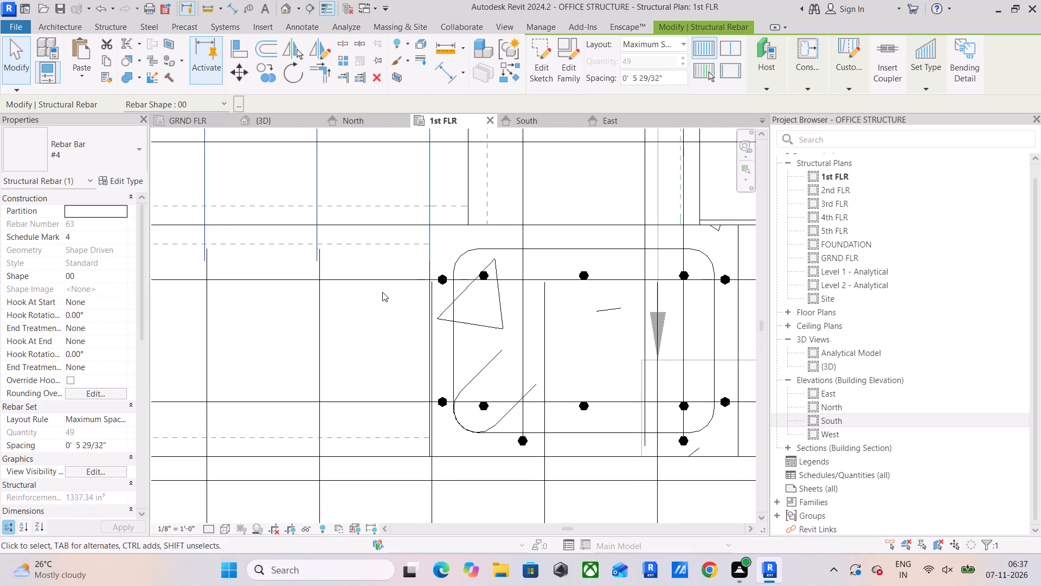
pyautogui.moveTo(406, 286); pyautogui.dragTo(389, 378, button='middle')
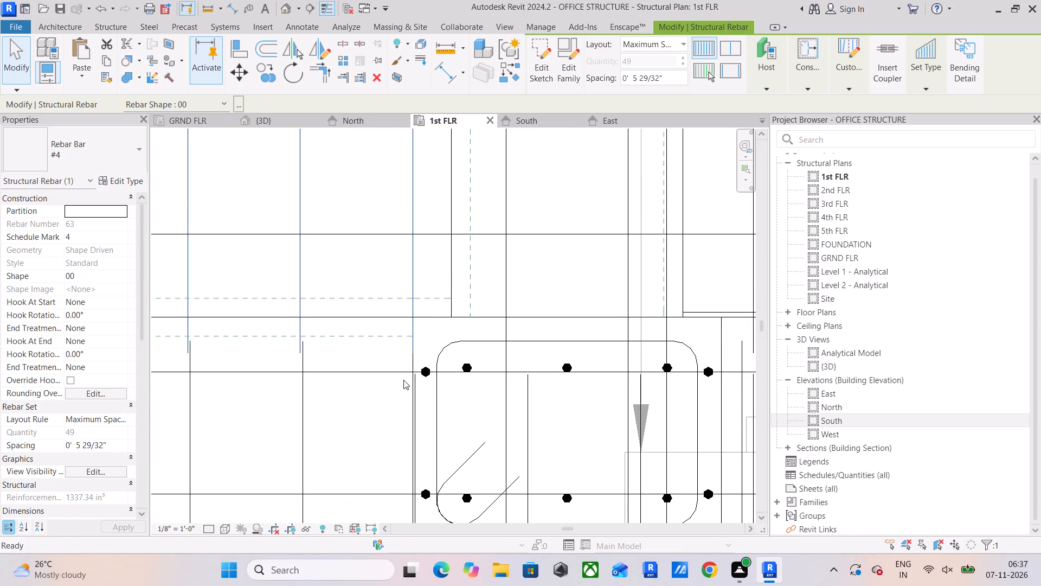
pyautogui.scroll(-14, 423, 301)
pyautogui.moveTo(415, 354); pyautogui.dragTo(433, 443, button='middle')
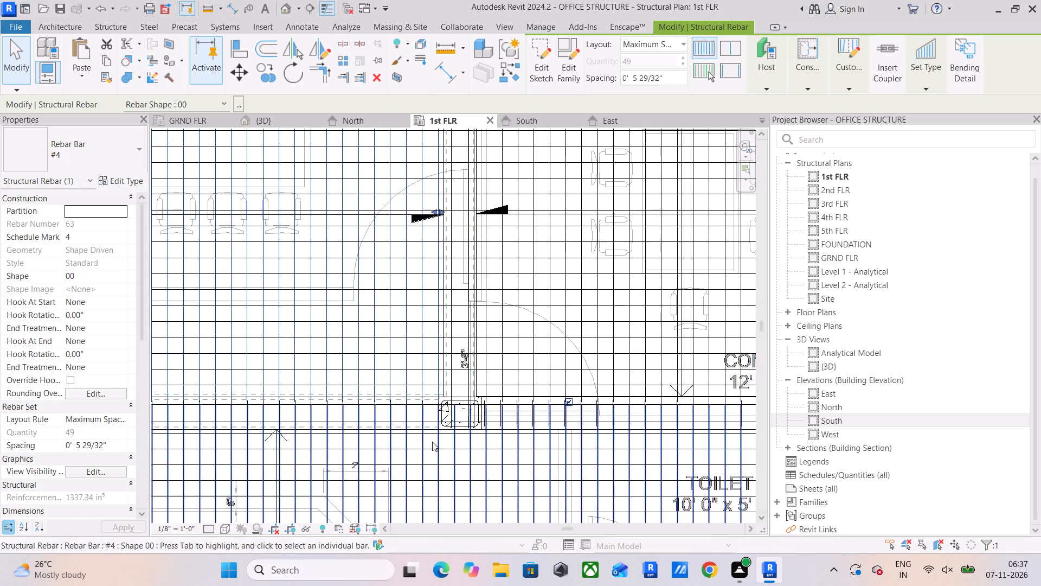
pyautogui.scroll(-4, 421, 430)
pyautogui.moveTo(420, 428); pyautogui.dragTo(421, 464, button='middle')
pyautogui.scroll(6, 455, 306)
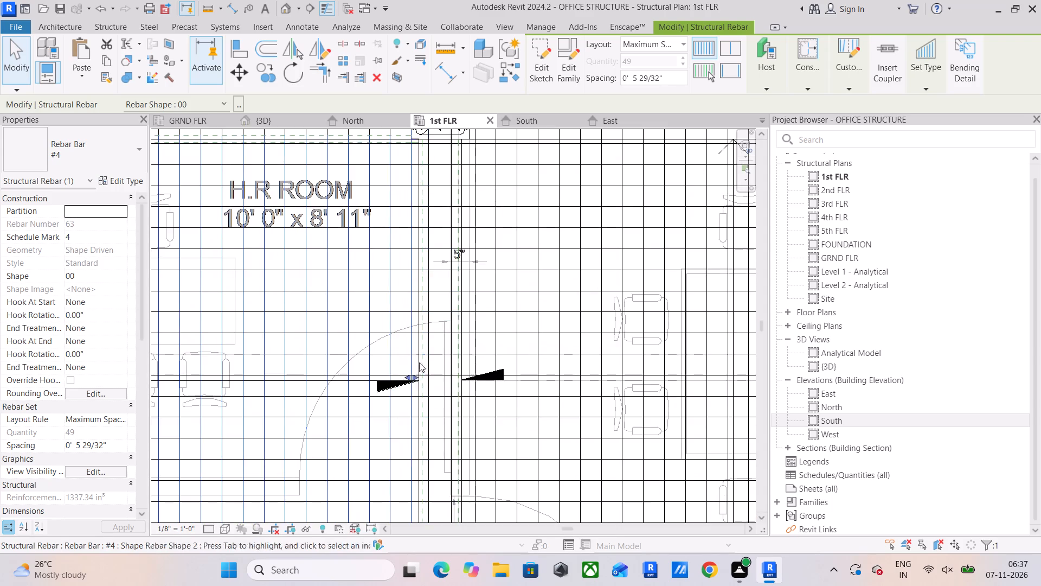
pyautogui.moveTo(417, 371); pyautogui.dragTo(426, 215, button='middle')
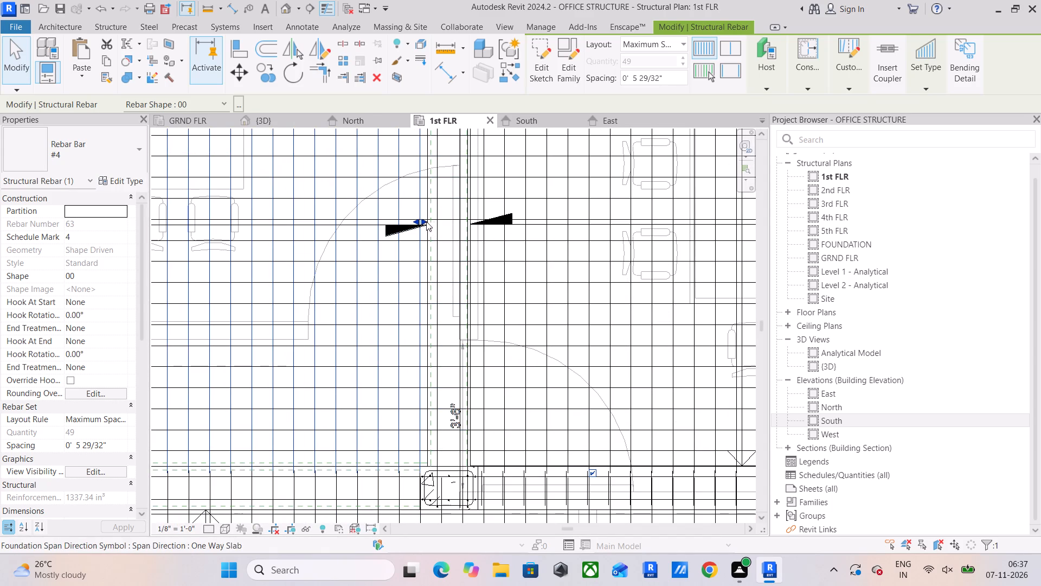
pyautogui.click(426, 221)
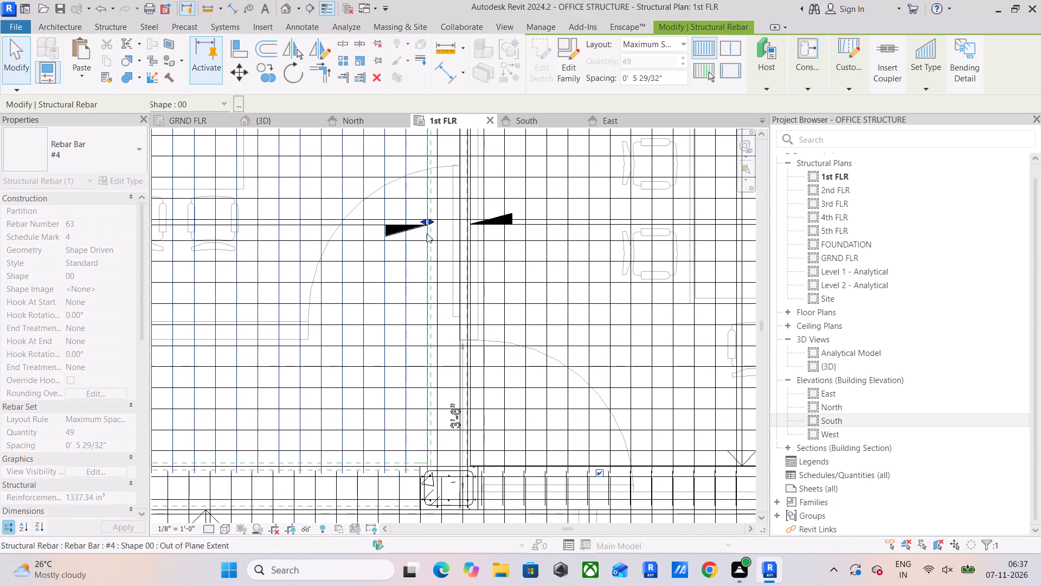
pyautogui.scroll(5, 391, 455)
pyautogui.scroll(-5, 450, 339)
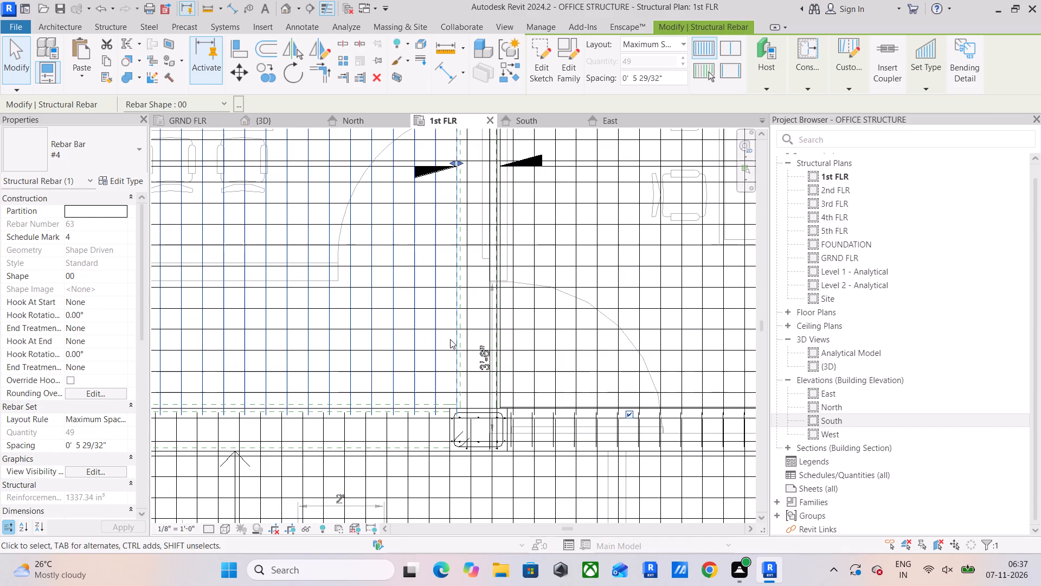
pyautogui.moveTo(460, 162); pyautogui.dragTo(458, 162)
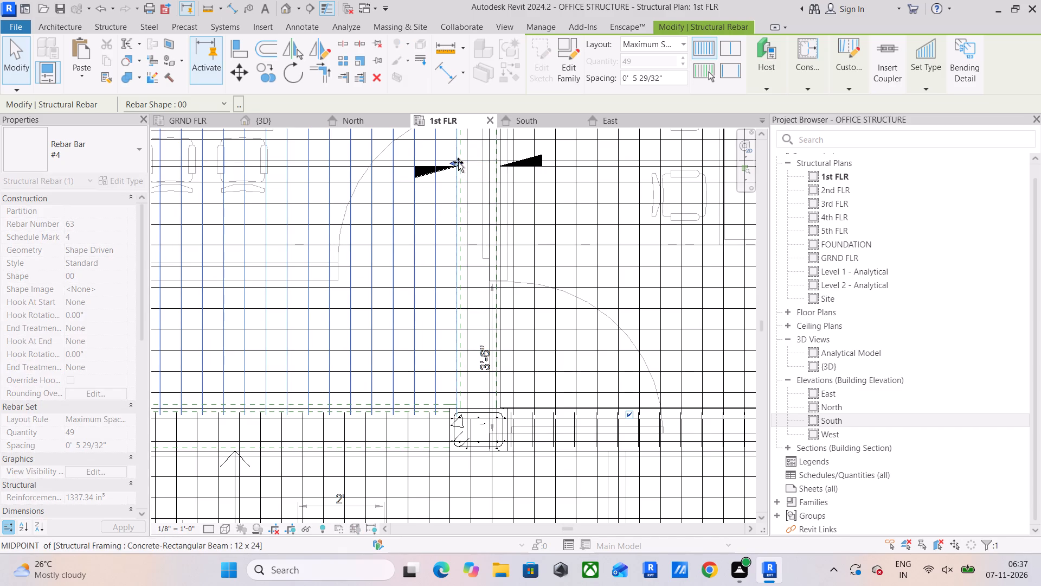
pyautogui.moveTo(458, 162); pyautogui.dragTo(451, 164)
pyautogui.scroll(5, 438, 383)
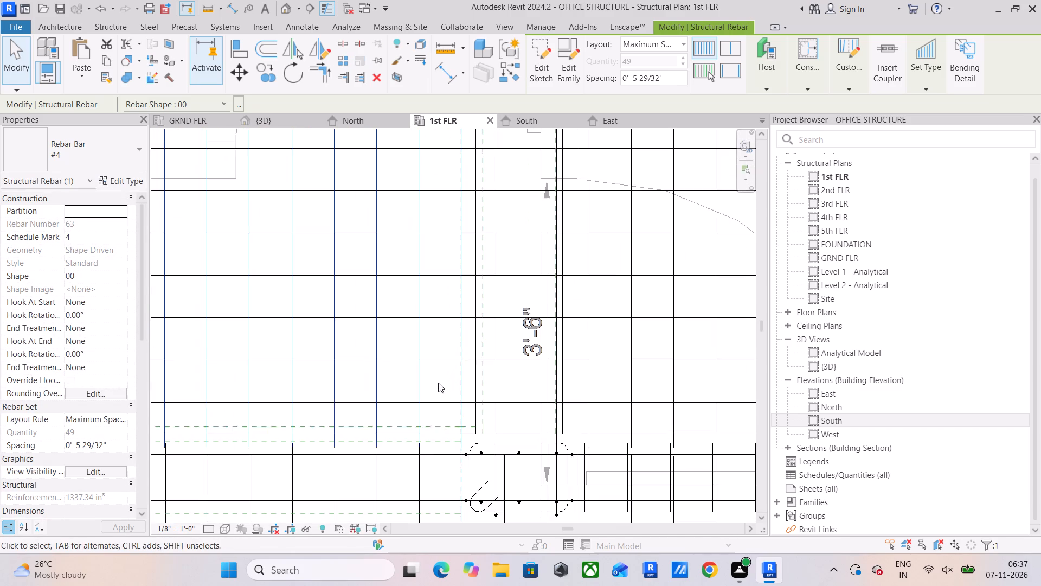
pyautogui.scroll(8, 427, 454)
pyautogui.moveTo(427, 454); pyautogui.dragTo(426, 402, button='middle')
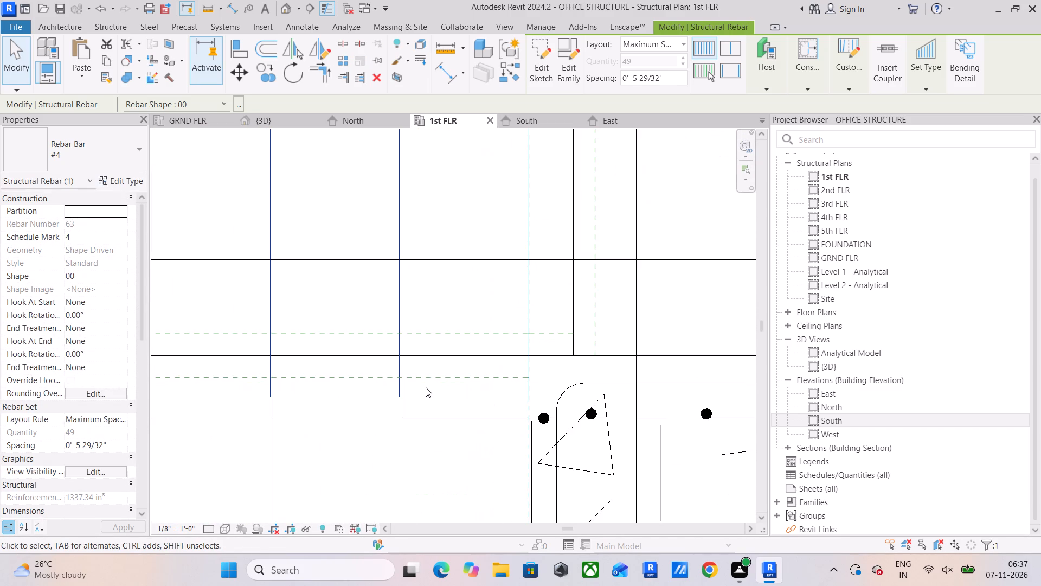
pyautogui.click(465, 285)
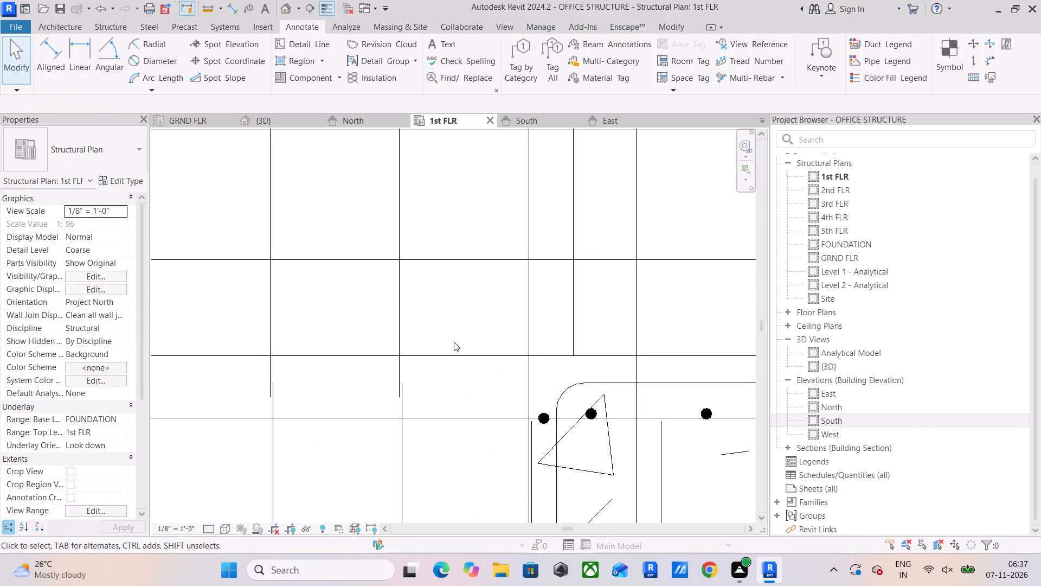
# Compare the SHE TOILET beam stirrups and the slab bars below them, from the CONFERENCE corner column to the outer column.
pyautogui.scroll(-5, 427, 351)
pyautogui.click(410, 409)
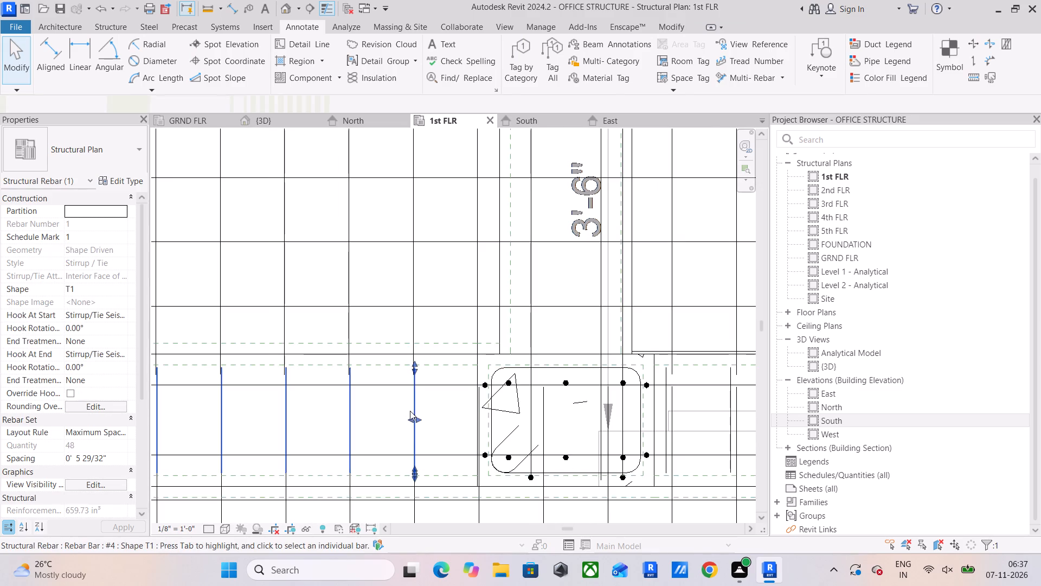
pyautogui.scroll(-3, 410, 411)
pyautogui.scroll(6, 410, 412)
pyautogui.scroll(-7, 407, 415)
pyautogui.moveTo(407, 415); pyautogui.dragTo(493, 215, button='middle')
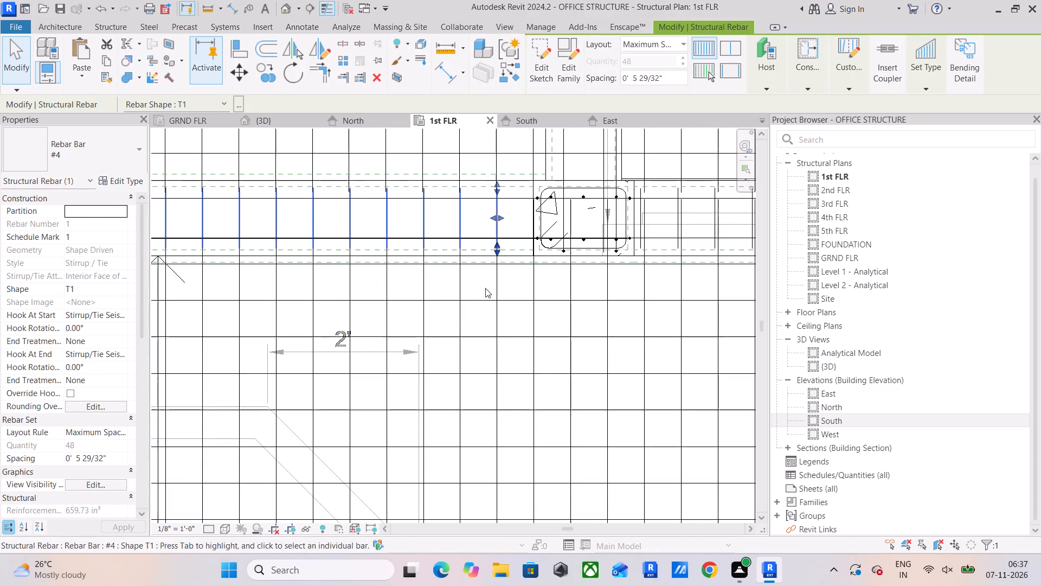
pyautogui.click(496, 282)
pyautogui.scroll(-5, 494, 300)
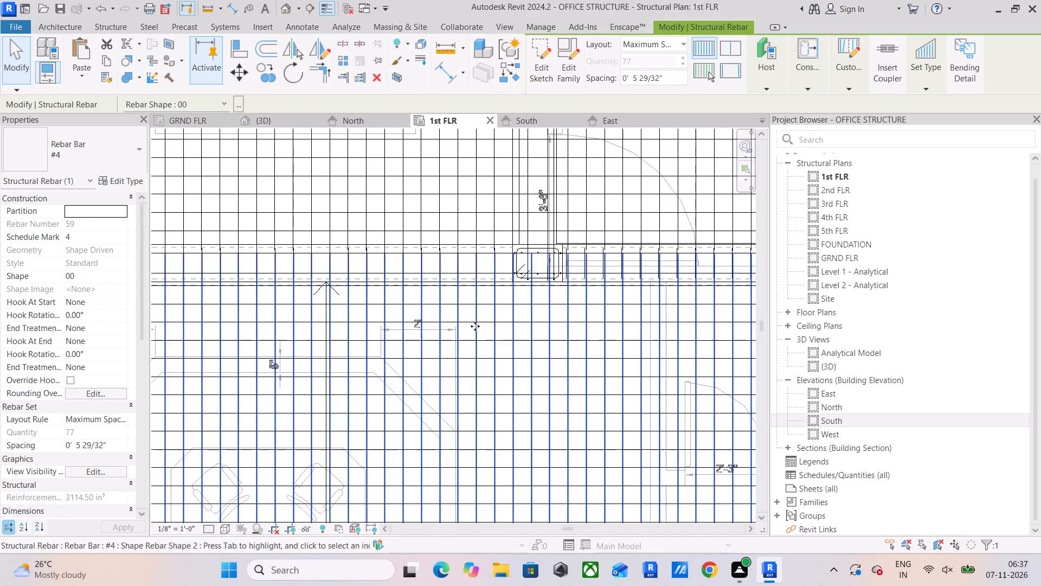
pyautogui.scroll(-10, 475, 326)
pyautogui.moveTo(455, 341); pyautogui.dragTo(650, 272, button='middle')
pyautogui.scroll(5, 475, 279)
pyautogui.scroll(5, 393, 279)
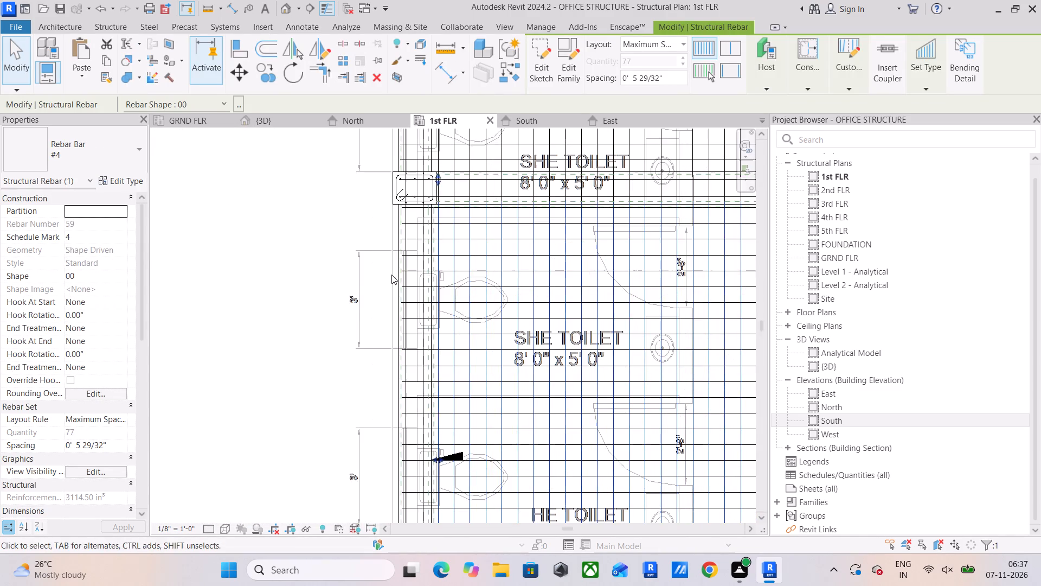
pyautogui.scroll(5, 444, 183)
pyautogui.moveTo(453, 204); pyautogui.dragTo(445, 413, button='middle')
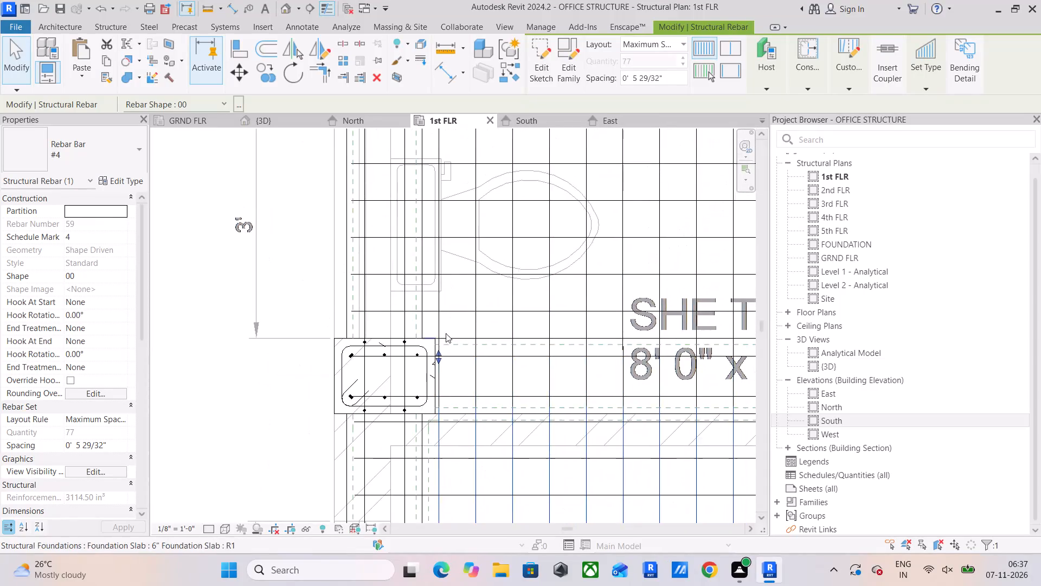
pyautogui.scroll(5, 442, 315)
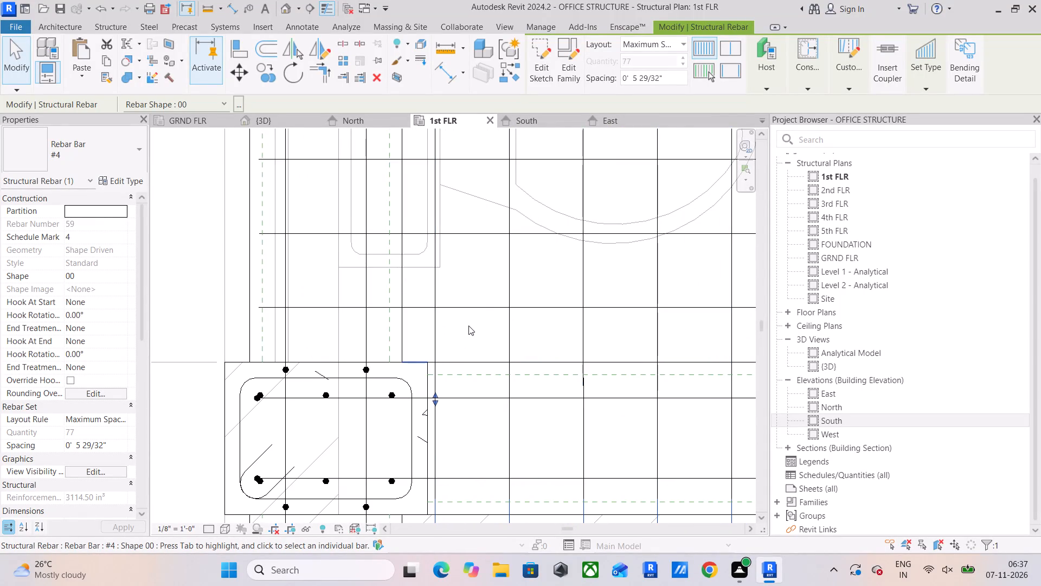
pyautogui.scroll(3, 468, 326)
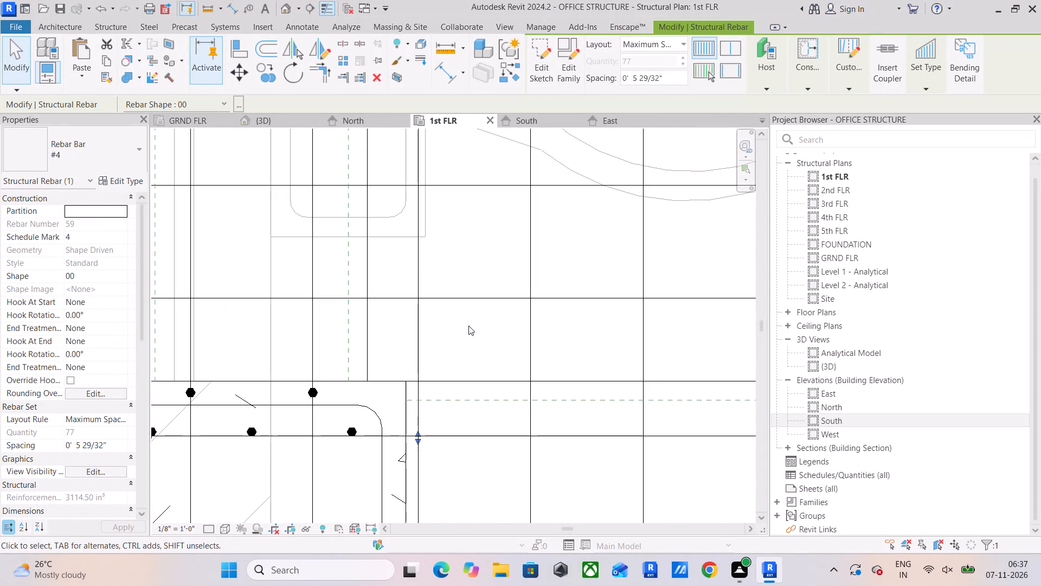
pyautogui.click(468, 326)
pyautogui.scroll(-5, 465, 342)
pyautogui.moveTo(515, 354); pyautogui.dragTo(307, 343, button='middle')
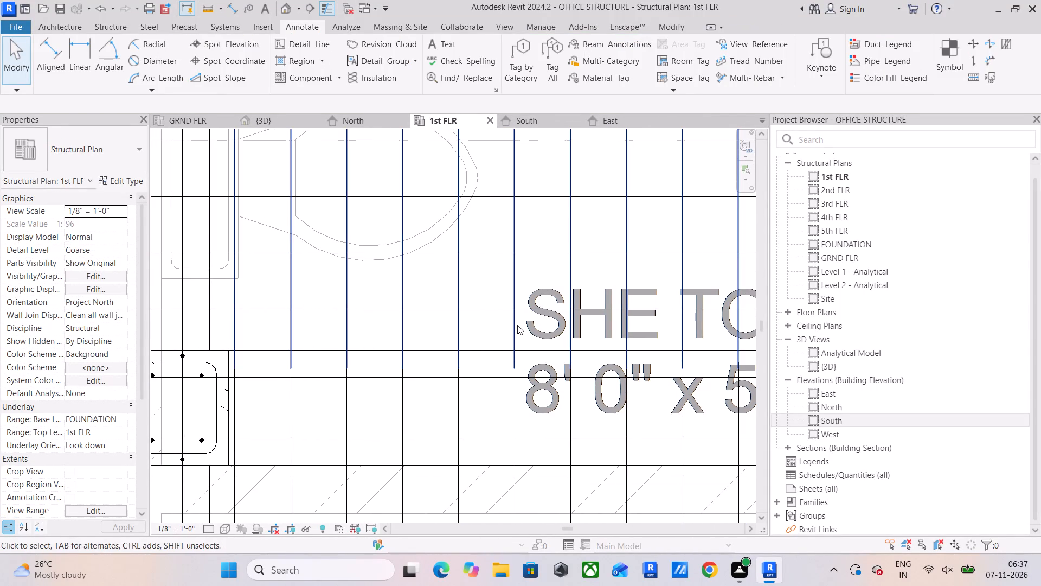
# Pull the right end of the vertical #4 slab bar set above the SHE TOILET beam back one bar to align with the bars below.
pyautogui.click(518, 325)
pyautogui.scroll(-9, 518, 325)
pyautogui.moveTo(499, 347); pyautogui.dragTo(419, 371, button='middle')
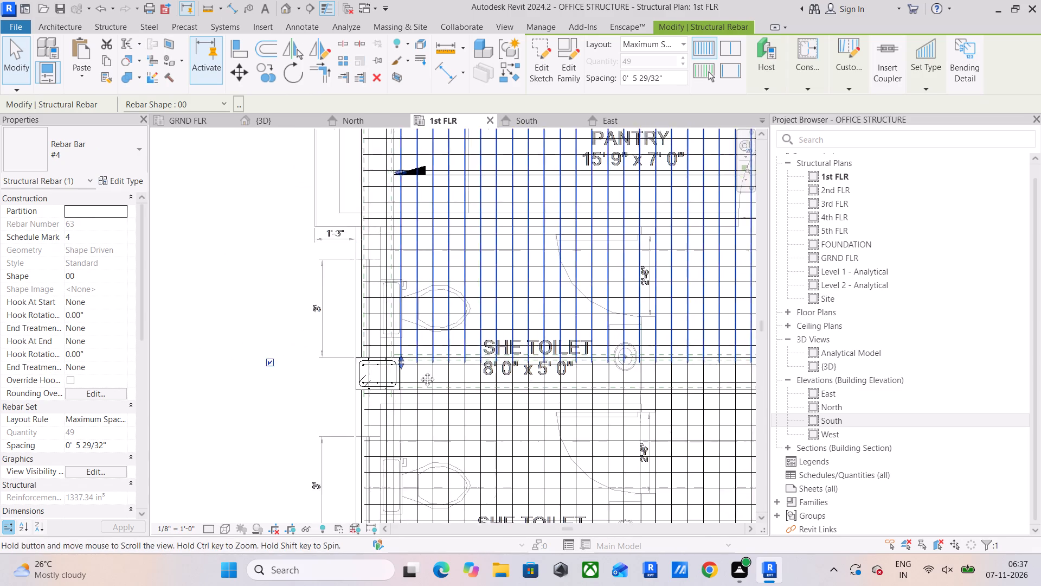
pyautogui.moveTo(419, 371); pyautogui.dragTo(256, 372, button='middle')
pyautogui.scroll(-4, 440, 364)
pyautogui.moveTo(485, 364); pyautogui.dragTo(305, 387, button='middle')
pyautogui.scroll(5, 534, 371)
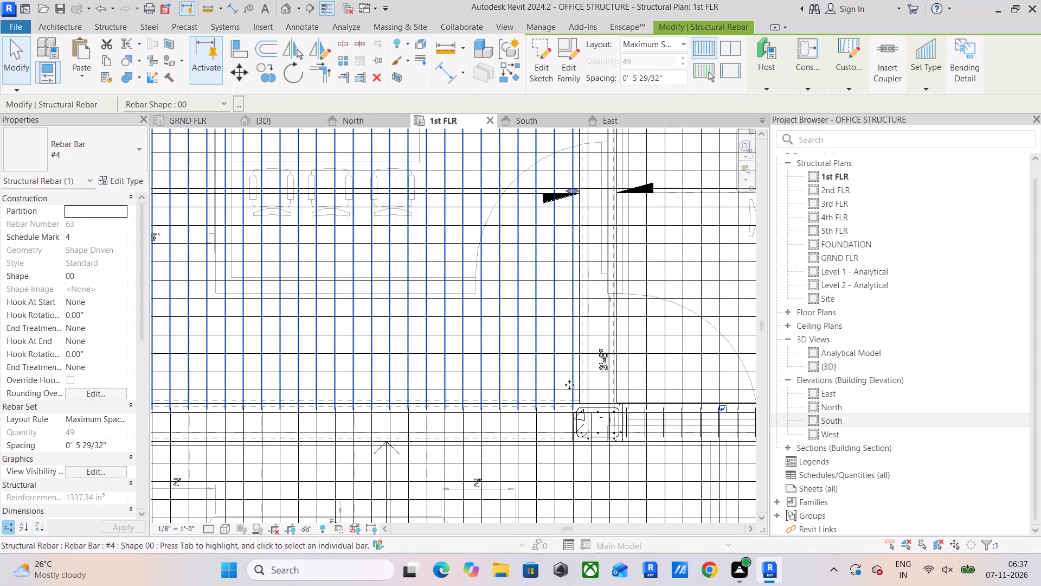
pyautogui.scroll(11, 569, 385)
pyautogui.moveTo(564, 397); pyautogui.dragTo(579, 258, button='middle')
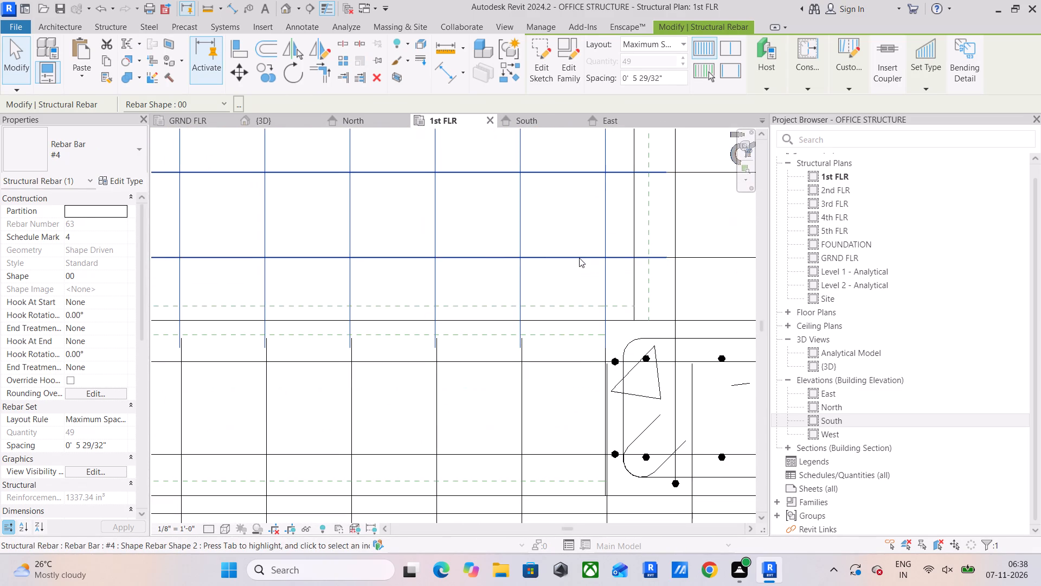
pyautogui.moveTo(572, 360); pyautogui.dragTo(598, 239, button='middle')
pyautogui.scroll(-2, 595, 244)
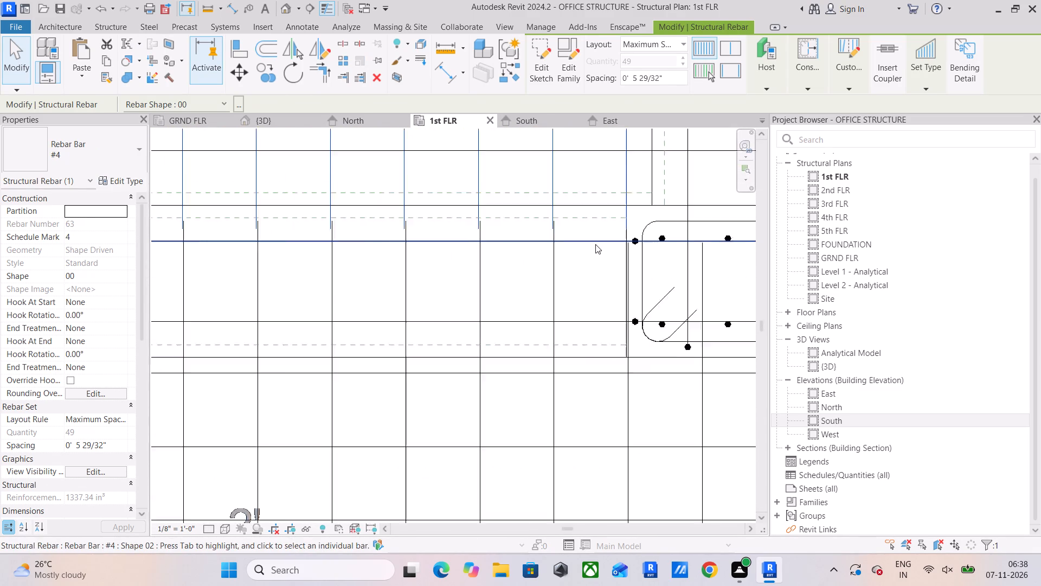
pyautogui.scroll(-2, 595, 244)
pyautogui.moveTo(587, 248); pyautogui.dragTo(582, 366, button='middle')
pyautogui.scroll(-4, 588, 351)
pyautogui.moveTo(592, 343); pyautogui.dragTo(593, 428, button='middle')
pyautogui.scroll(1, 593, 394)
pyautogui.scroll(-5, 599, 297)
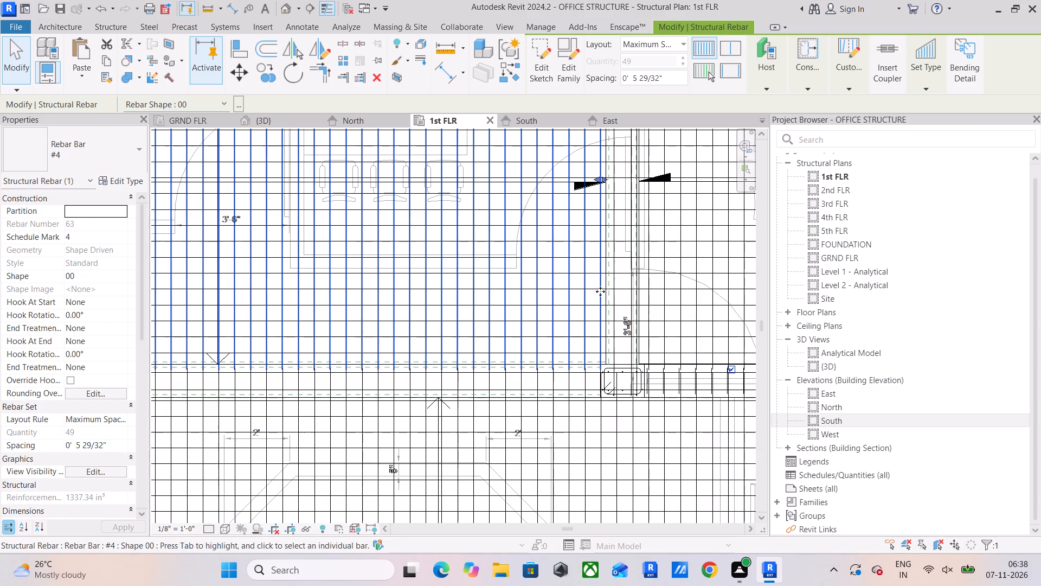
pyautogui.moveTo(596, 178); pyautogui.dragTo(589, 181)
pyautogui.scroll(10, 570, 346)
pyautogui.click(582, 359)
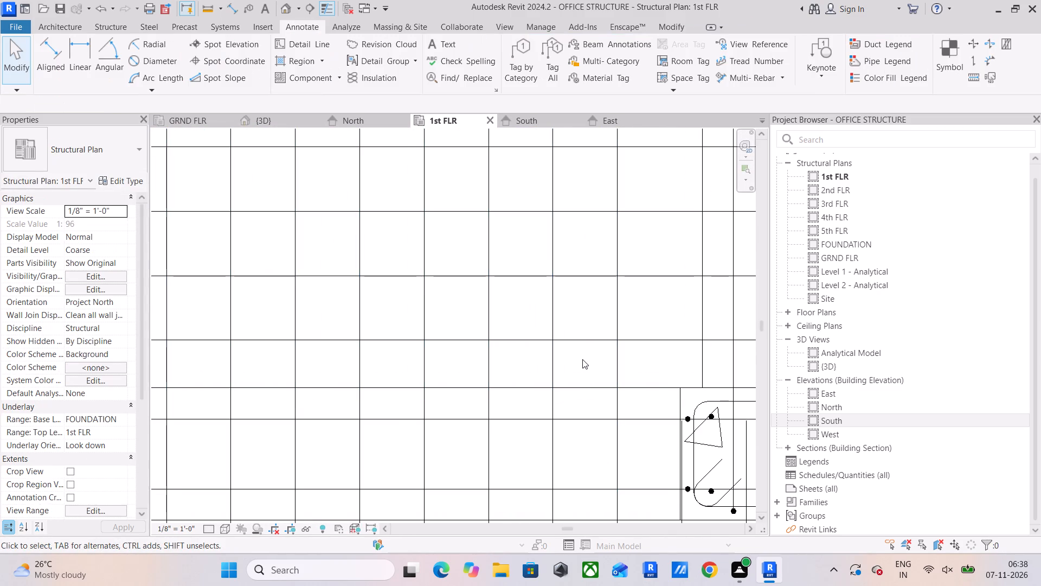
# Compare the beam stirrups with the vertical slab bars along the HE TOILET beam and up to the HR ROOM and CONFERENCE beams.
pyautogui.scroll(-11, 582, 359)
pyautogui.scroll(1, 581, 361)
pyautogui.moveTo(581, 361); pyautogui.dragTo(609, 222, button='middle')
pyautogui.scroll(-4, 603, 308)
pyautogui.moveTo(606, 352); pyautogui.dragTo(626, 225, button='middle')
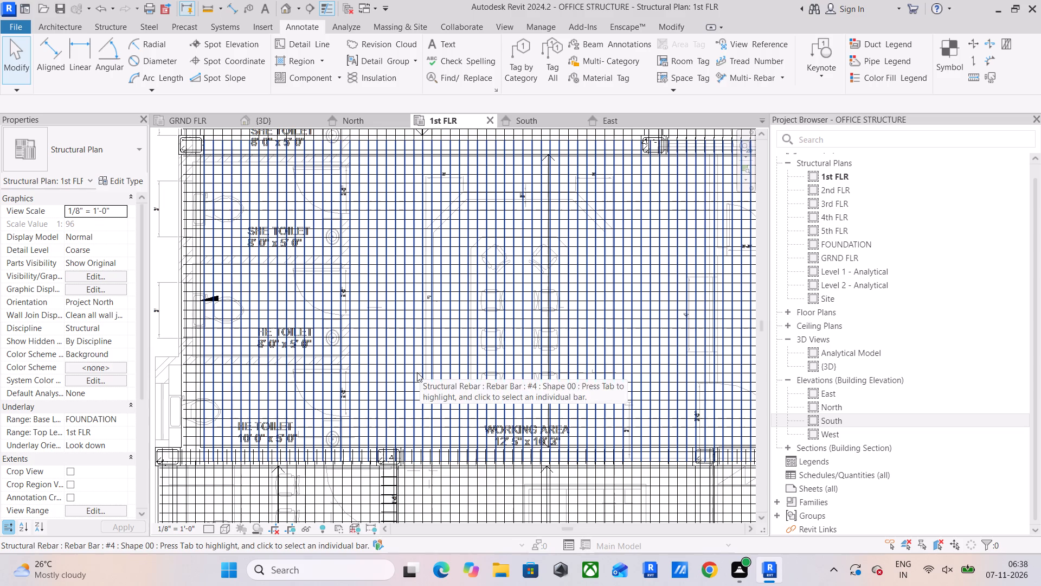
pyautogui.moveTo(413, 380); pyautogui.dragTo(466, 228, button='middle')
pyautogui.scroll(5, 401, 324)
pyautogui.moveTo(370, 317); pyautogui.dragTo(680, 317, button='middle')
pyautogui.scroll(3, 348, 273)
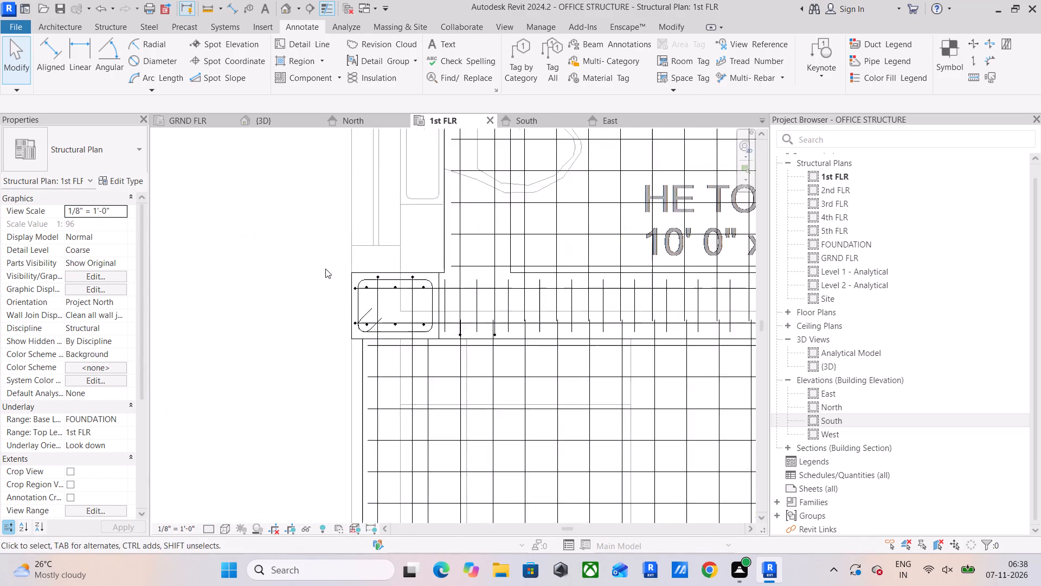
pyautogui.scroll(2, 325, 269)
pyautogui.scroll(5, 537, 329)
pyautogui.scroll(-12, 454, 292)
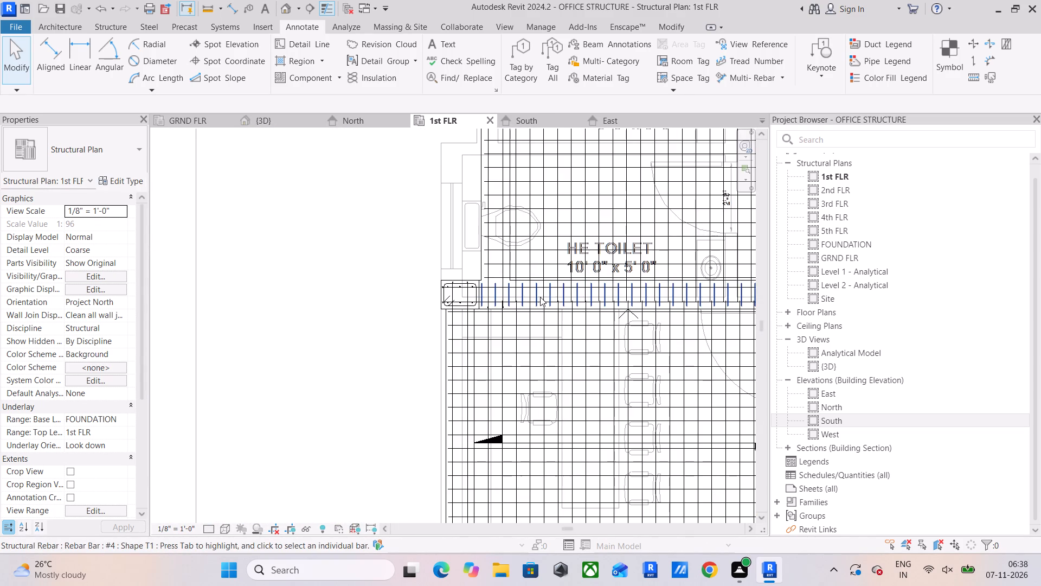
pyautogui.scroll(-10, 496, 305)
pyautogui.moveTo(623, 328); pyautogui.dragTo(551, 464, button='middle')
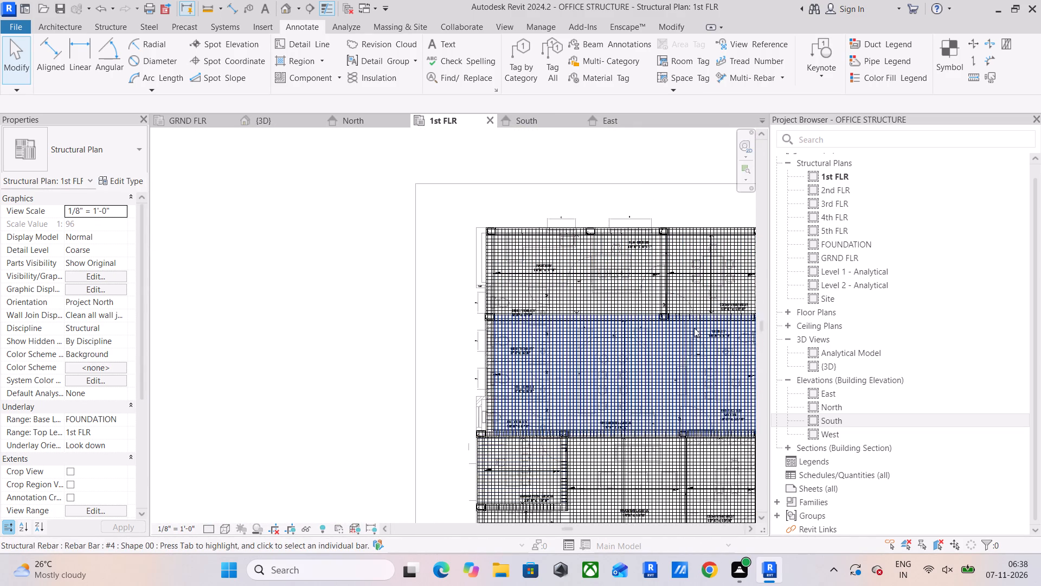
pyautogui.scroll(5, 695, 326)
pyautogui.scroll(10, 621, 289)
pyautogui.scroll(-5, 432, 356)
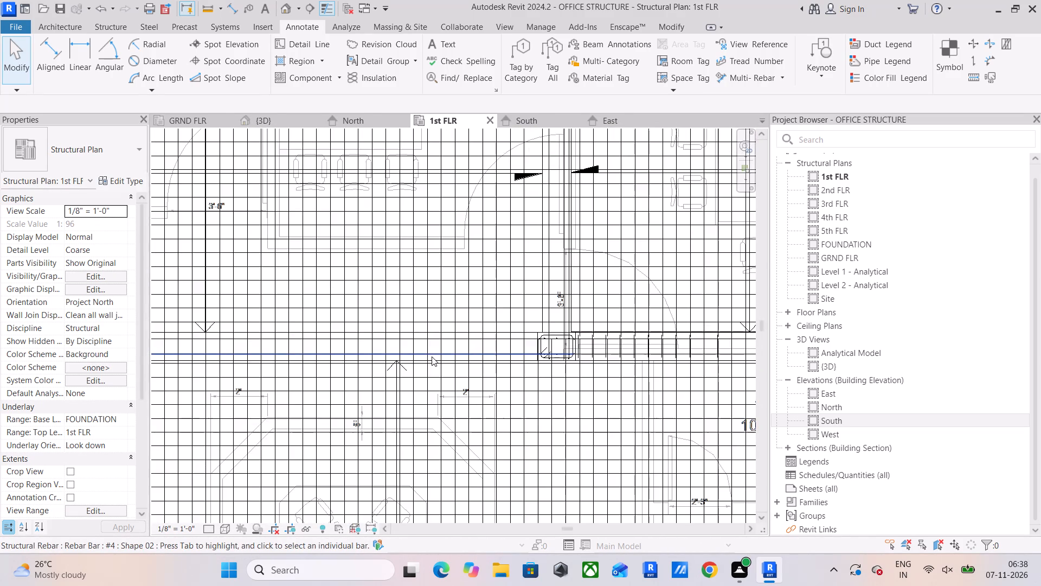
pyautogui.scroll(-8, 445, 349)
pyautogui.middleClick(447, 349)
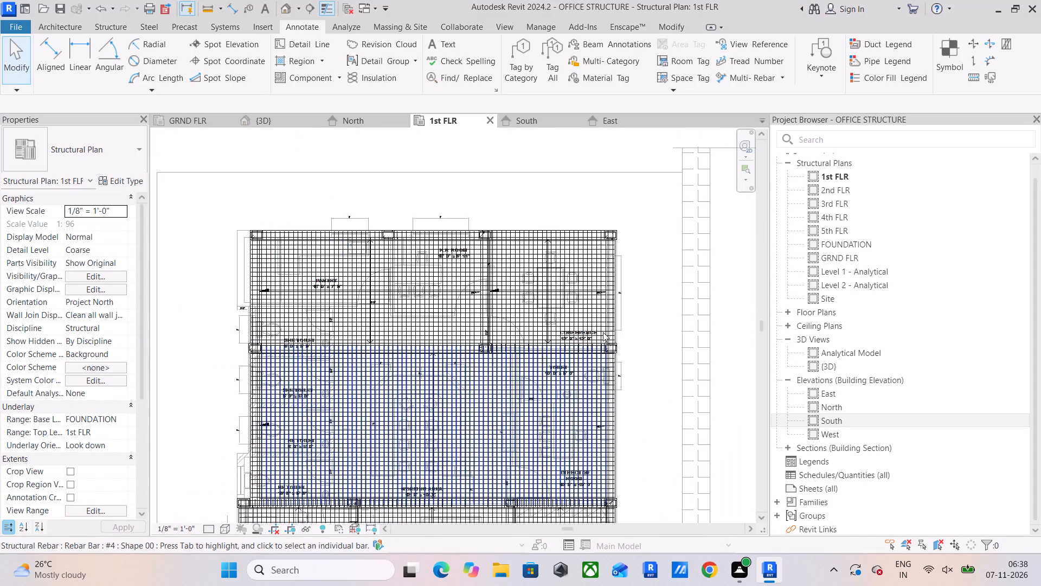
# Align both ends of the #4 stirrup set in the beam between CONFERENCE and TOILET with the nearest vertical slab bars.
pyautogui.scroll(5, 603, 330)
pyautogui.scroll(6, 372, 377)
pyautogui.scroll(4, 425, 340)
pyautogui.scroll(6, 369, 361)
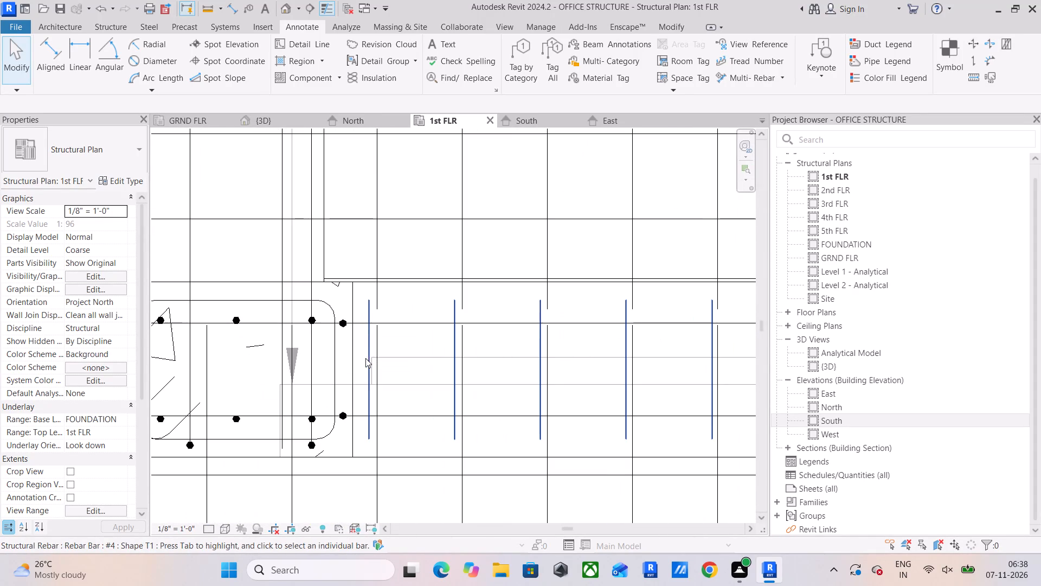
pyautogui.click(365, 358)
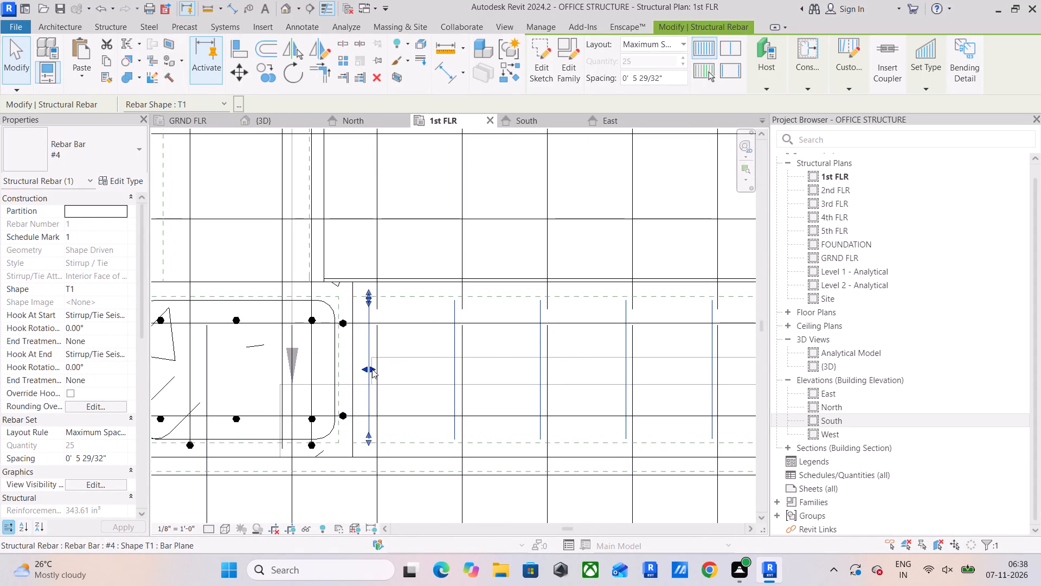
pyautogui.click(372, 369)
pyautogui.scroll(-6, 491, 382)
pyautogui.scroll(-10, 587, 397)
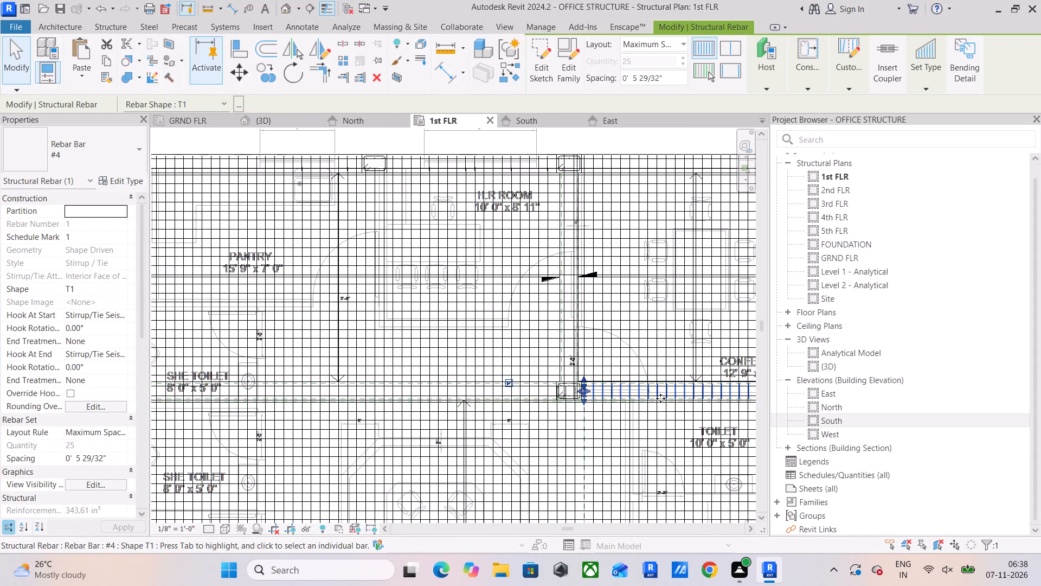
pyautogui.moveTo(572, 393); pyautogui.dragTo(227, 385, button='middle')
pyautogui.scroll(5, 406, 386)
pyautogui.scroll(5, 504, 405)
pyautogui.scroll(5, 539, 355)
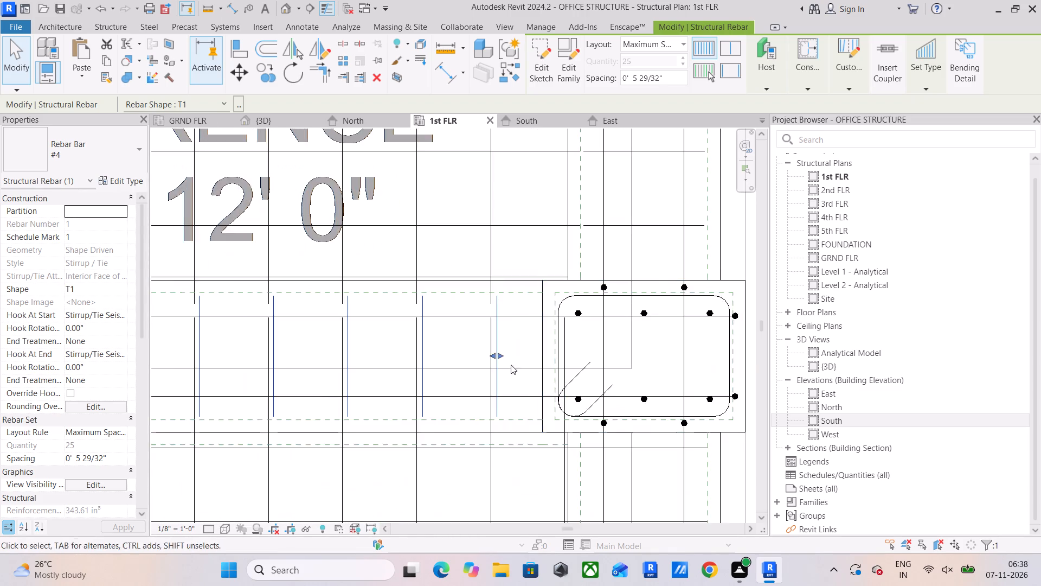
pyautogui.scroll(4, 505, 361)
pyautogui.moveTo(489, 360); pyautogui.dragTo(484, 361)
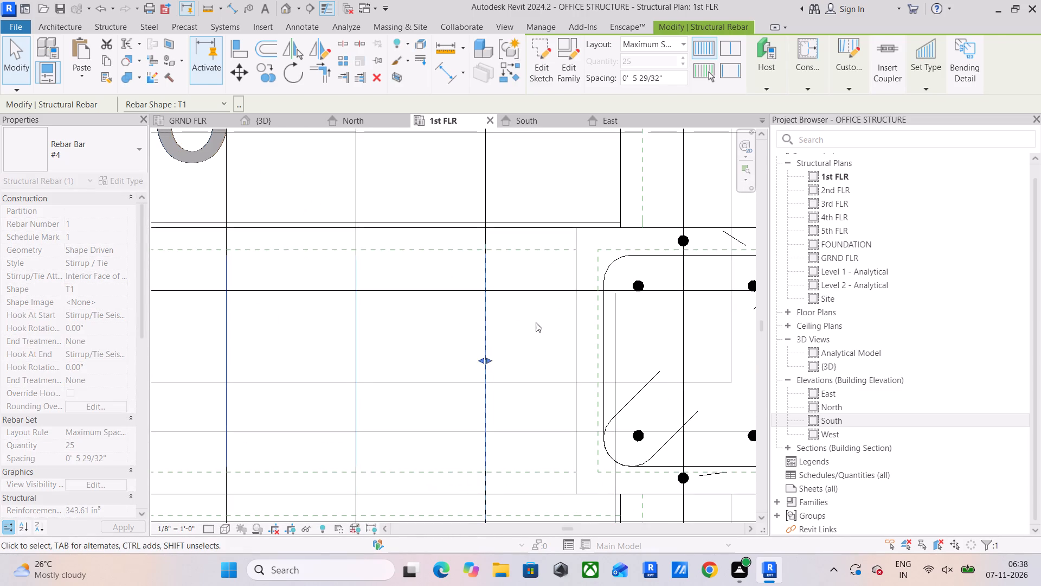
pyautogui.click(535, 322)
# Move the right end of the #4 stirrup set in the beam below DIRECTOR ROOM onto the nearest vertical slab bar.
pyautogui.scroll(-16, 532, 349)
pyautogui.moveTo(537, 363); pyautogui.dragTo(584, 234, button='middle')
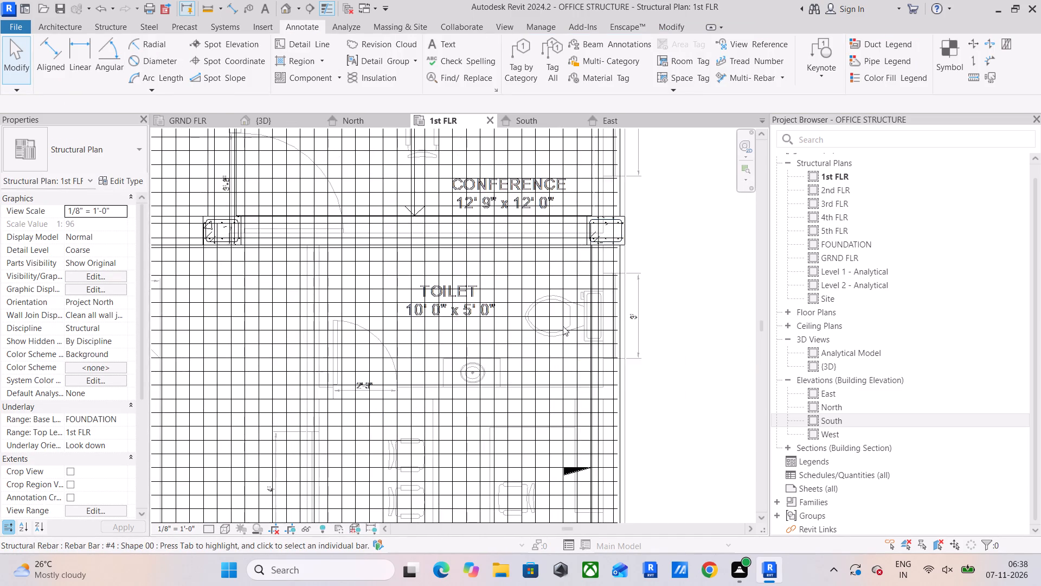
pyautogui.scroll(-11, 561, 334)
pyautogui.moveTo(577, 364); pyautogui.dragTo(601, 283, button='middle')
pyautogui.scroll(6, 579, 349)
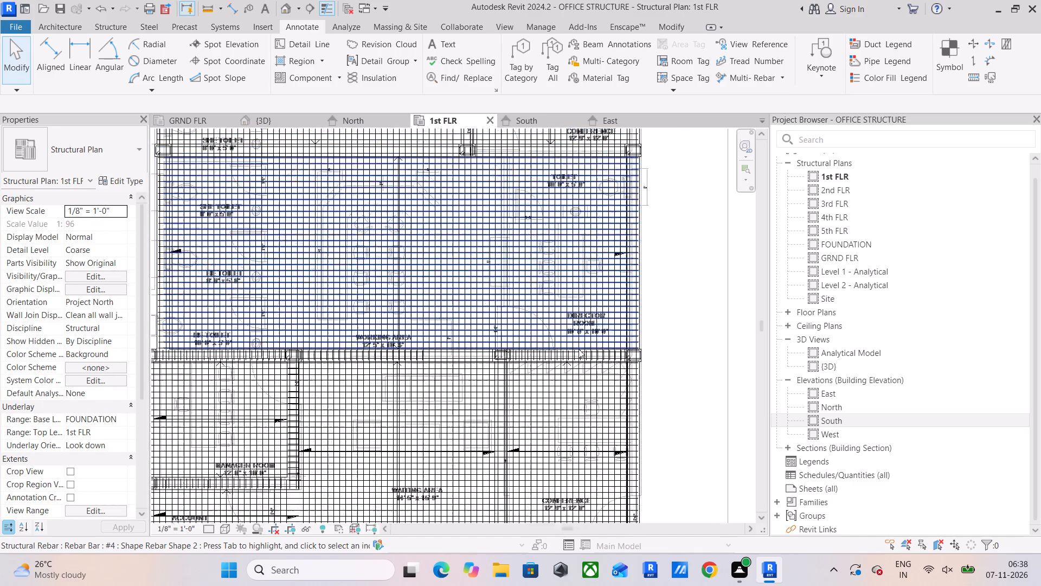
pyautogui.scroll(4, 592, 356)
pyautogui.scroll(5, 672, 372)
pyautogui.scroll(10, 615, 352)
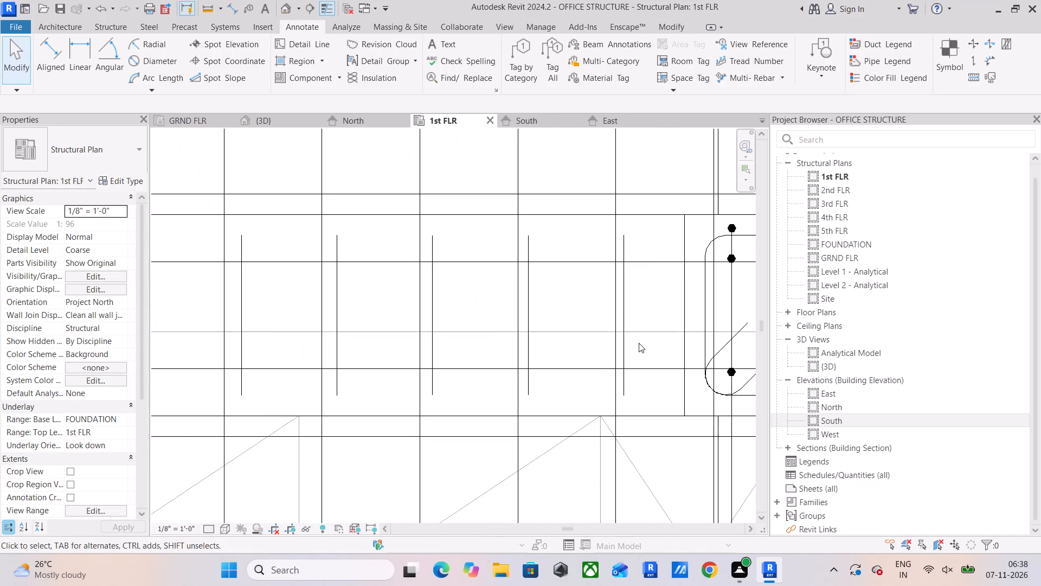
pyautogui.click(627, 337)
pyautogui.click(615, 316)
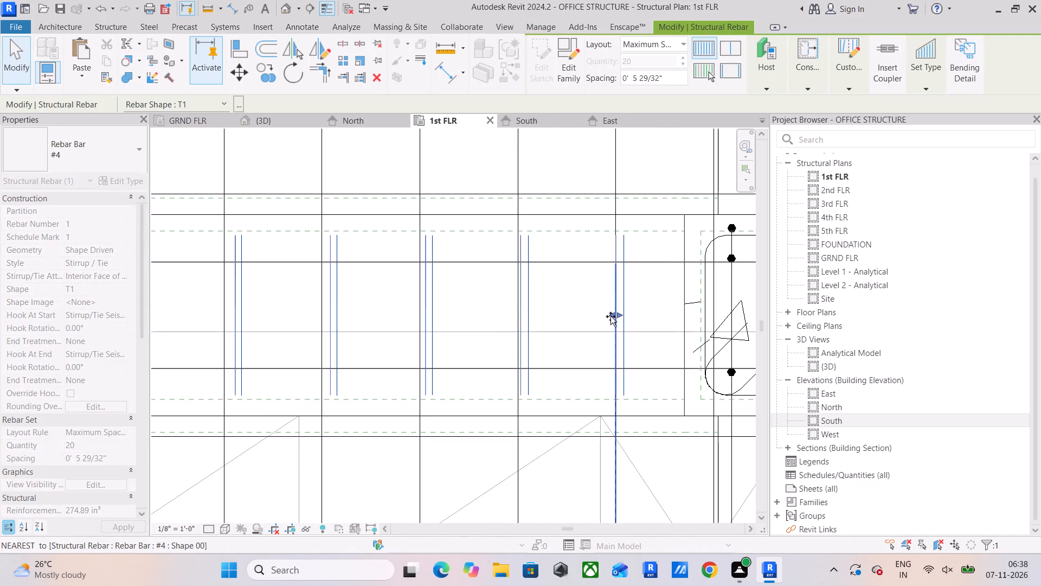
# Pull the left end of the DIRECTOR ROOM beam's #4 stirrup set inward onto the first vertical slab bar beside the column.
pyautogui.scroll(-5, 567, 330)
pyautogui.moveTo(567, 330); pyautogui.dragTo(767, 333, button='middle')
pyautogui.scroll(-3, 501, 366)
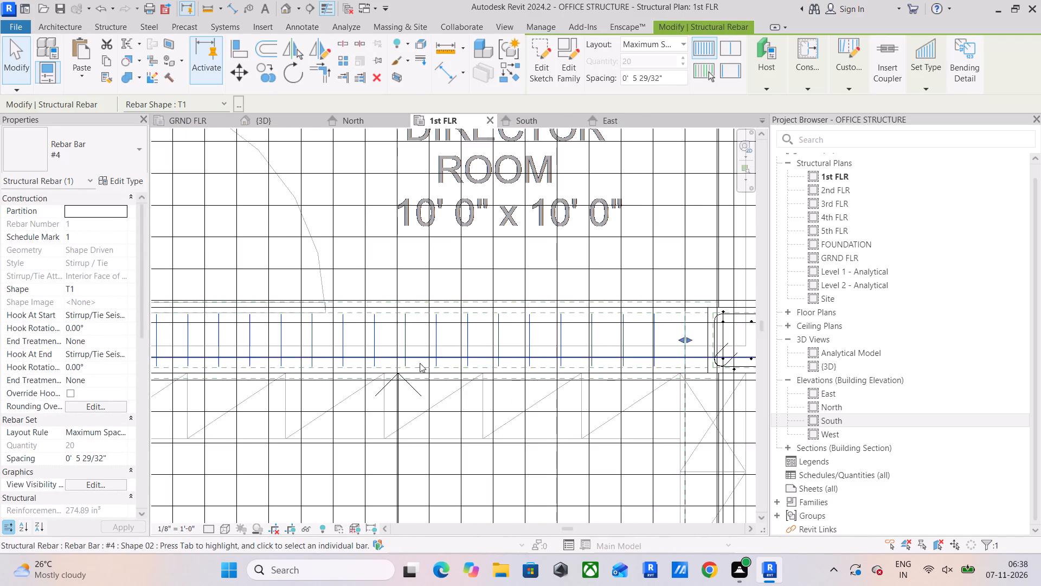
pyautogui.moveTo(420, 363); pyautogui.dragTo(748, 359, button='middle')
pyautogui.scroll(5, 439, 339)
pyautogui.scroll(5, 395, 344)
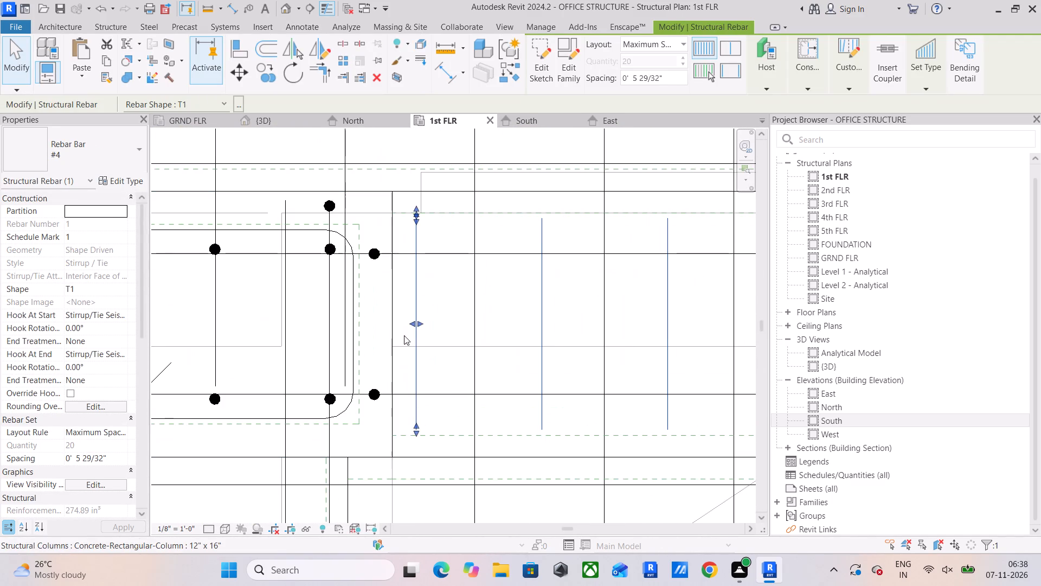
pyautogui.moveTo(418, 323); pyautogui.dragTo(483, 326)
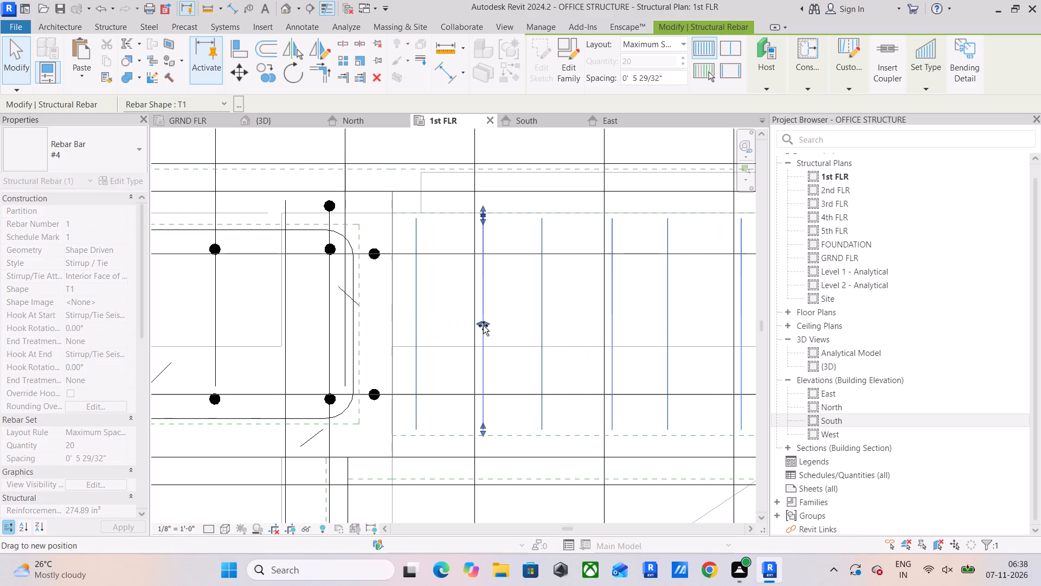
pyautogui.moveTo(483, 326); pyautogui.dragTo(479, 328)
pyautogui.click(446, 332)
# Move the left end of the #4 stirrup set in the beam below WORKING AREA onto the vertical slab bar beside the column.
pyautogui.scroll(-6, 446, 332)
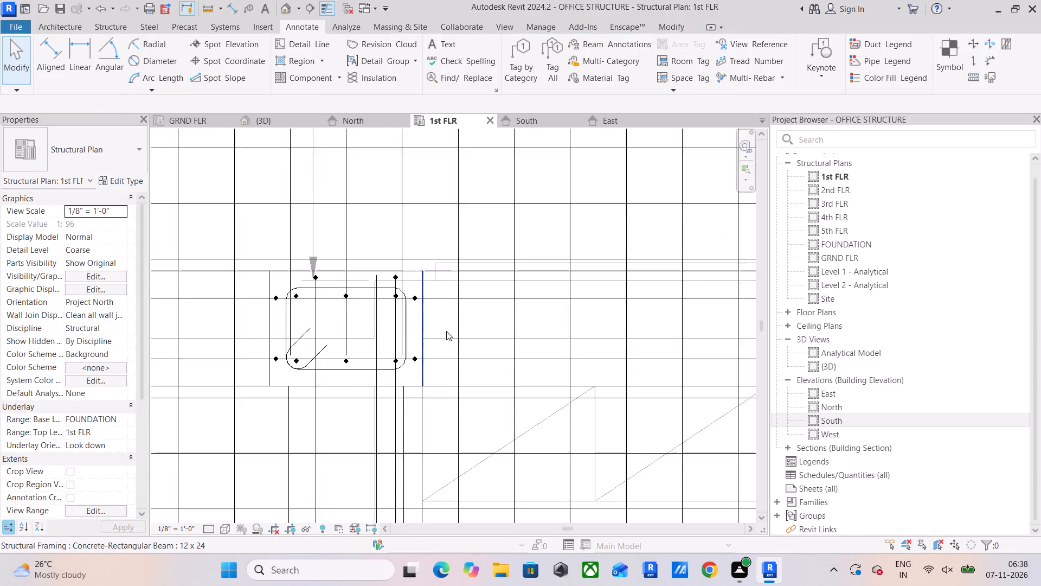
pyautogui.scroll(-5, 446, 331)
pyautogui.moveTo(447, 331); pyautogui.dragTo(522, 340, button='middle')
pyautogui.scroll(9, 431, 341)
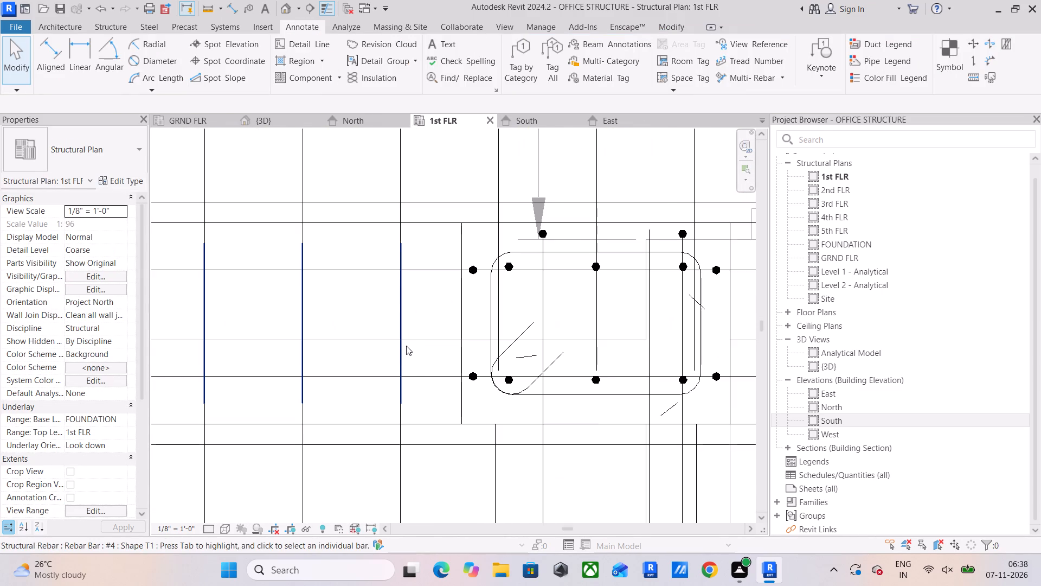
pyautogui.click(406, 346)
pyautogui.scroll(-5, 406, 346)
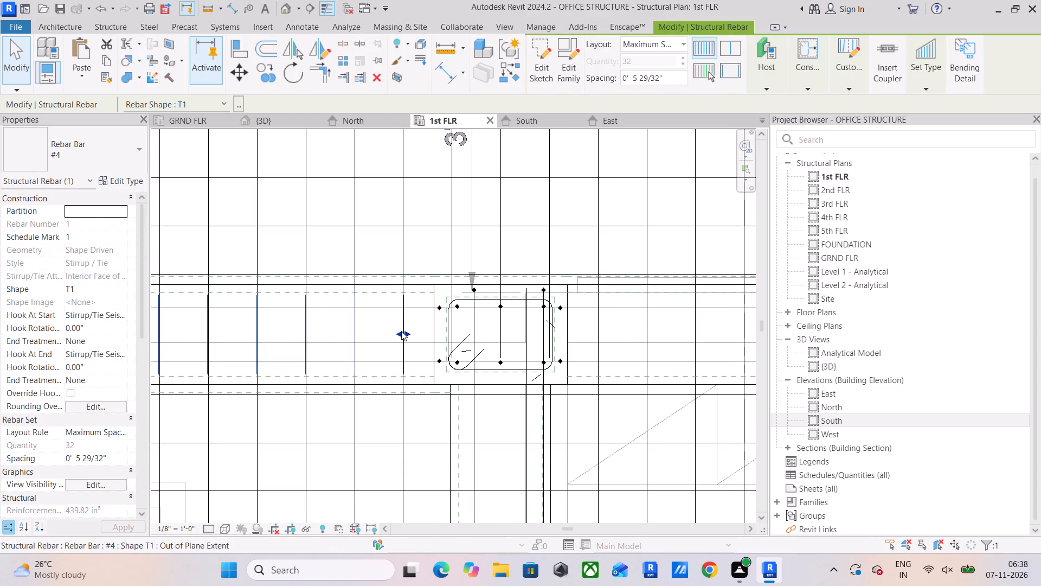
pyautogui.scroll(-8, 401, 331)
pyautogui.moveTo(408, 343); pyautogui.dragTo(674, 366, button='middle')
pyautogui.moveTo(325, 362); pyautogui.dragTo(532, 365, button='middle')
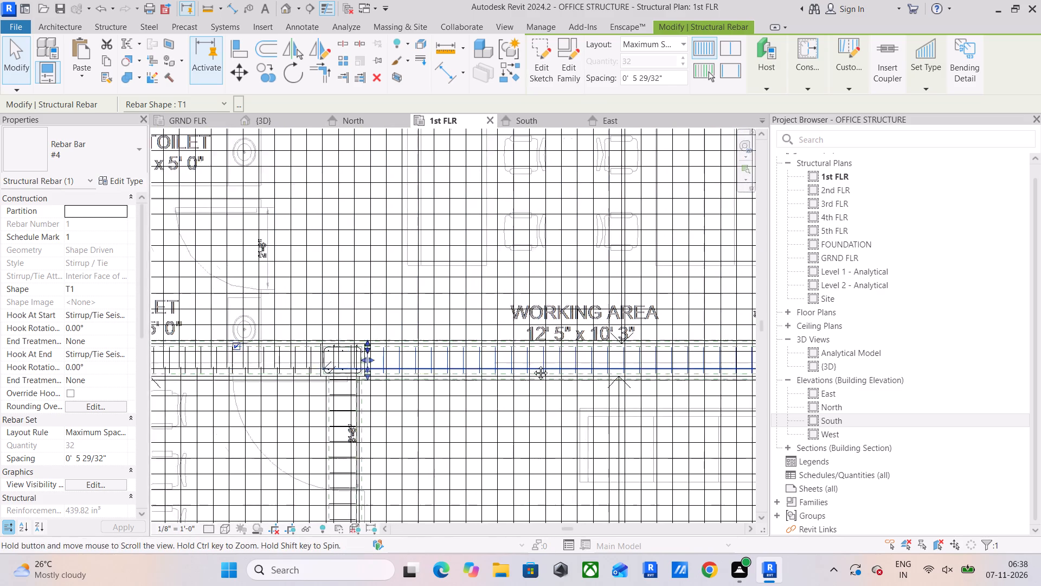
pyautogui.moveTo(532, 365); pyautogui.dragTo(535, 365, button='middle')
pyautogui.scroll(4, 303, 349)
pyautogui.scroll(10, 447, 358)
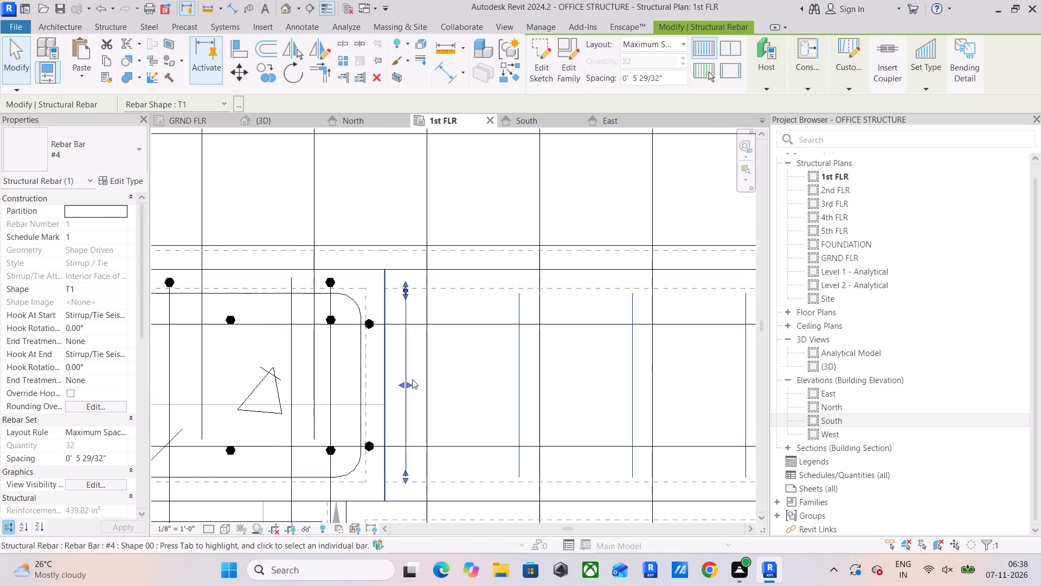
pyautogui.moveTo(409, 383); pyautogui.dragTo(430, 390)
pyautogui.click(493, 387)
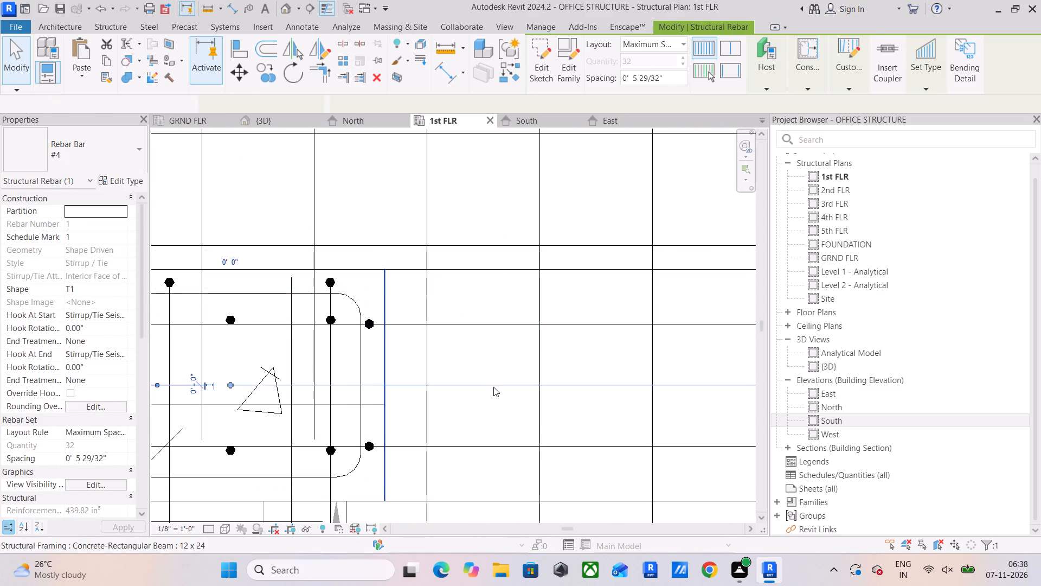
# Pull the right end of the HE TOILET beam's #4 stirrup set back onto the nearest vertical slab bar.
pyautogui.scroll(-11, 493, 387)
pyautogui.scroll(5, 381, 393)
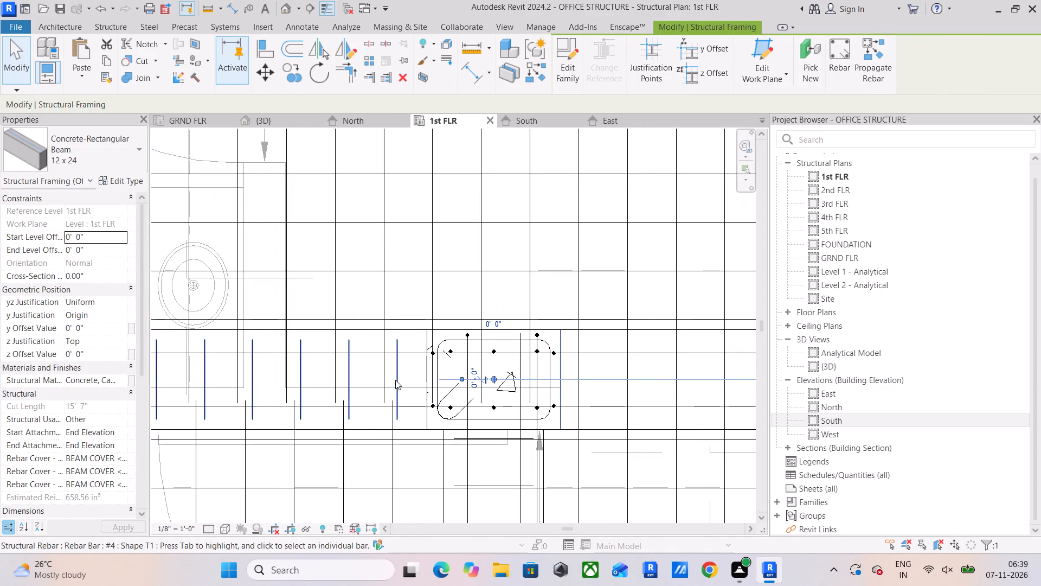
pyautogui.click(396, 380)
pyautogui.scroll(4, 399, 375)
pyautogui.moveTo(390, 381); pyautogui.dragTo(377, 384)
pyautogui.scroll(-4, 394, 431)
pyautogui.moveTo(396, 431); pyautogui.dragTo(423, 361, button='middle')
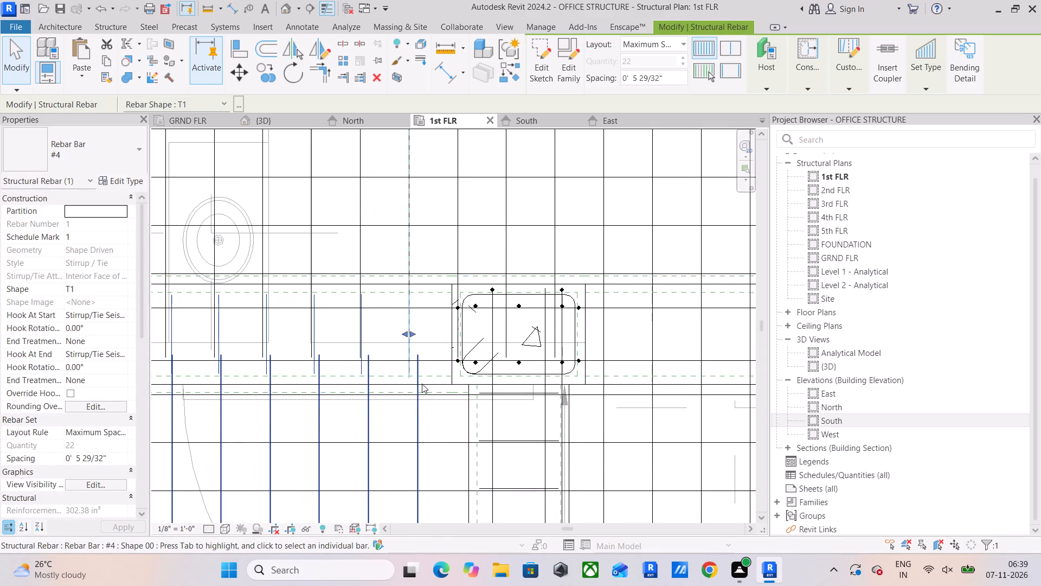
# Adjust the right end of the vertical #4 slab bar set below the HE TOILET beam to line up with the slab bars above.
pyautogui.click(420, 387)
pyautogui.scroll(-3, 420, 425)
pyautogui.moveTo(420, 425); pyautogui.dragTo(477, 267, button='middle')
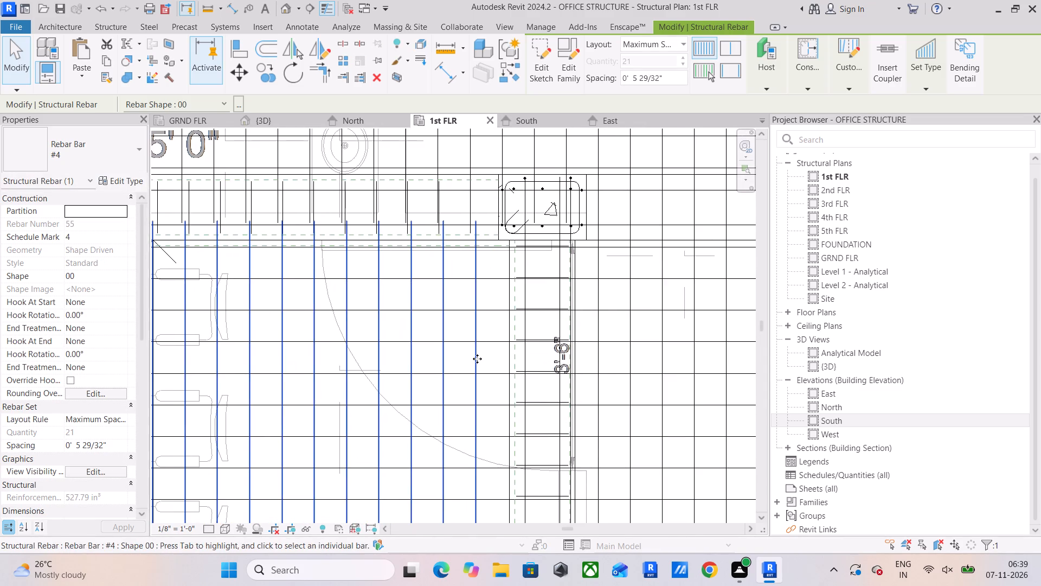
pyautogui.moveTo(477, 359); pyautogui.dragTo(527, 280, button='middle')
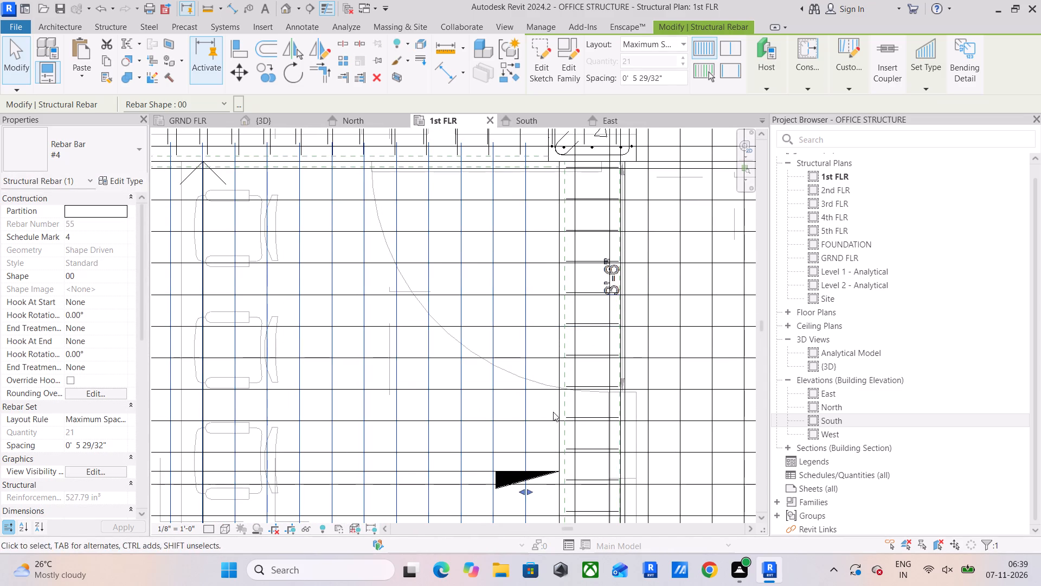
pyautogui.moveTo(529, 491); pyautogui.dragTo(537, 491)
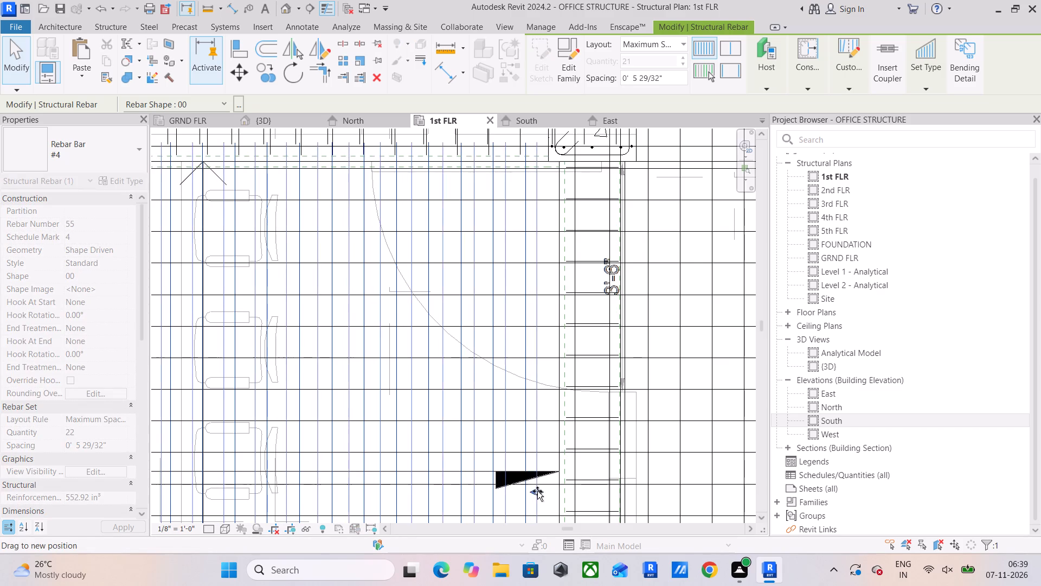
pyautogui.moveTo(537, 491); pyautogui.dragTo(556, 501)
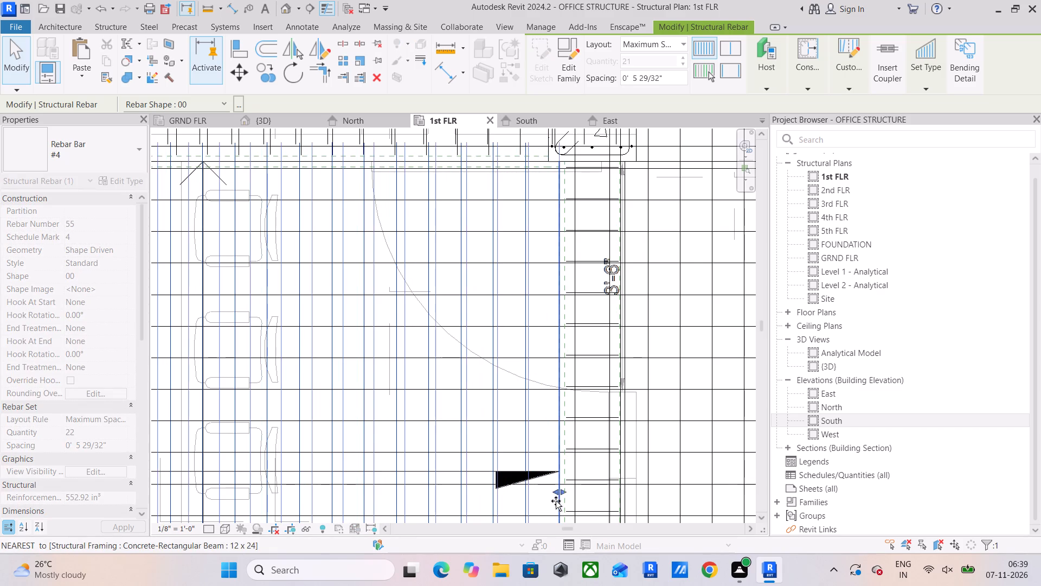
pyautogui.moveTo(556, 501); pyautogui.dragTo(516, 500)
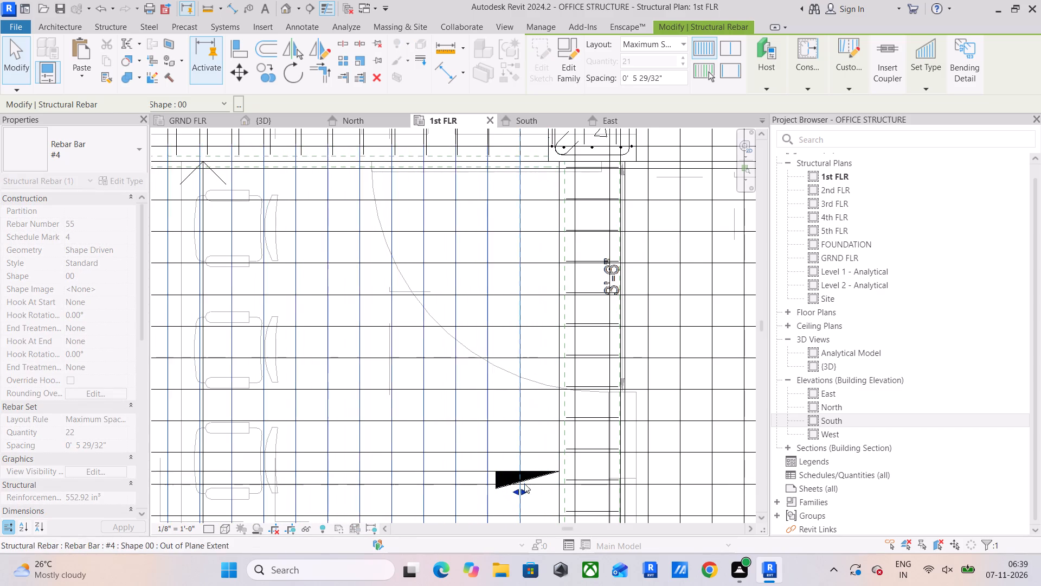
# Draw a horizontal detail line about 5 27/32" long between the last two vertical slab bars below the HE TOILET beam.
pyautogui.moveTo(517, 364); pyautogui.dragTo(523, 453, button='middle')
pyautogui.scroll(9, 523, 230)
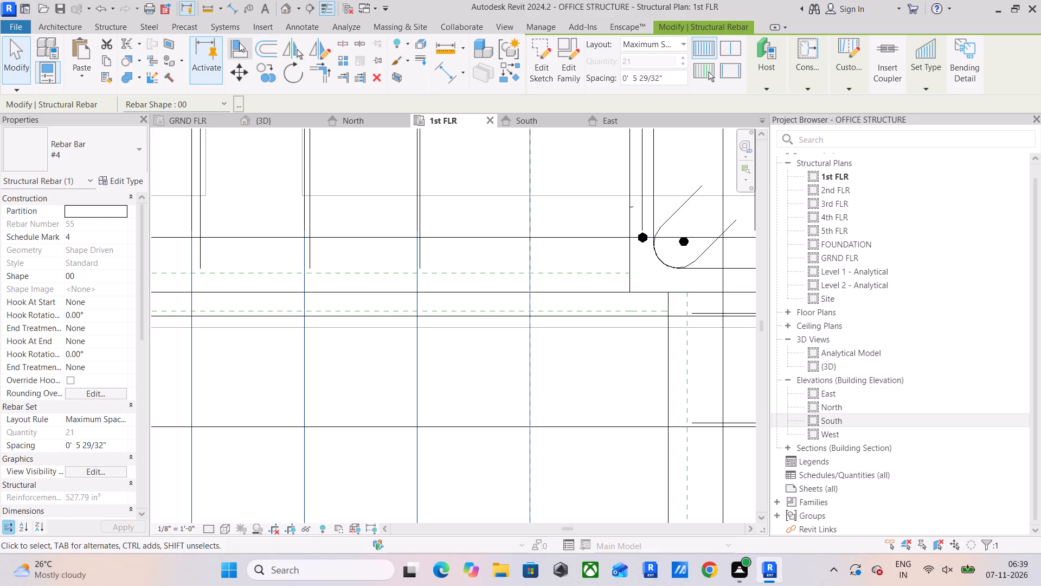
pyautogui.click(299, 26)
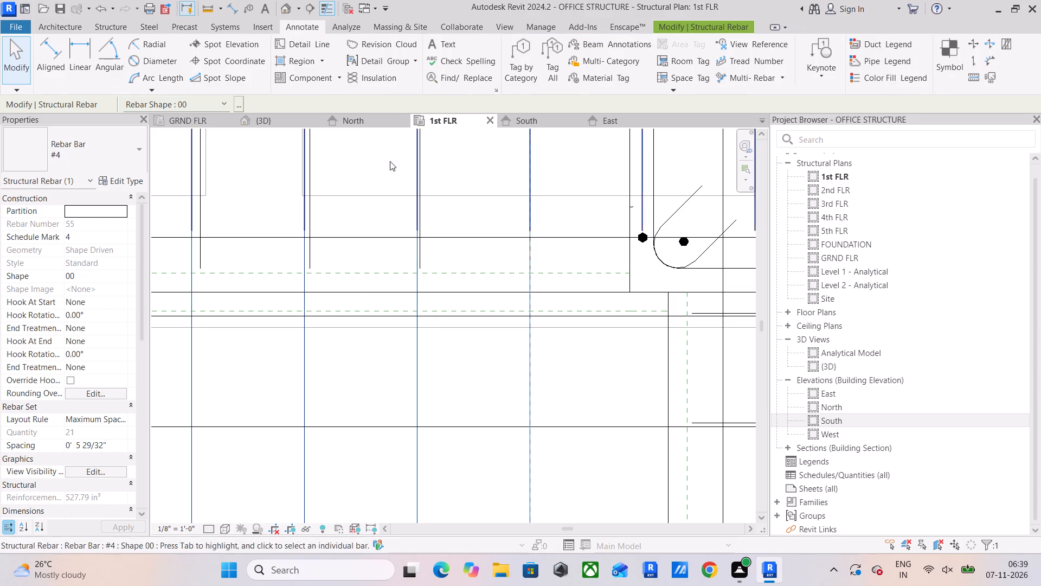
pyautogui.click(313, 50)
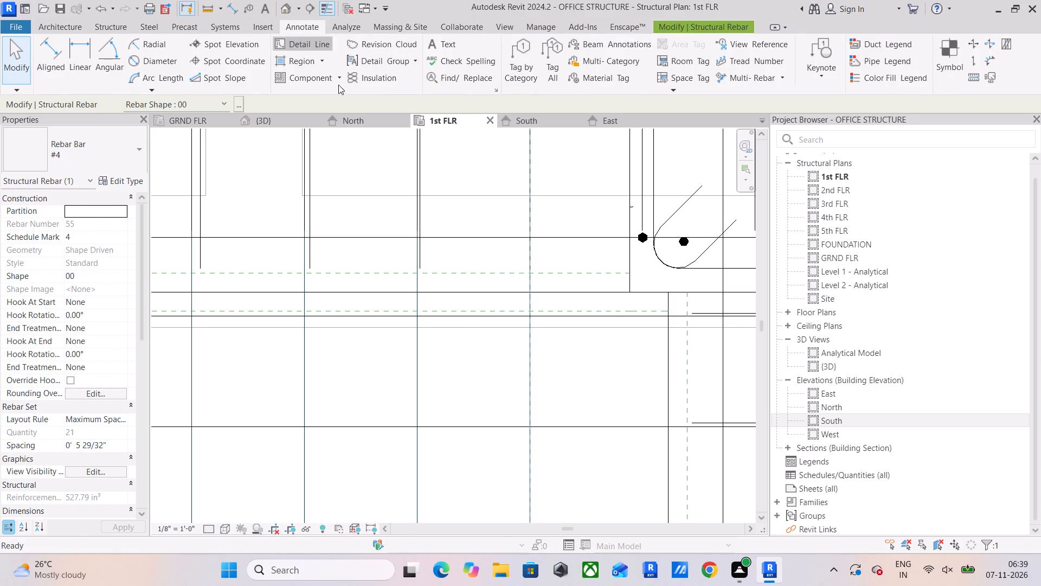
pyautogui.click(418, 394)
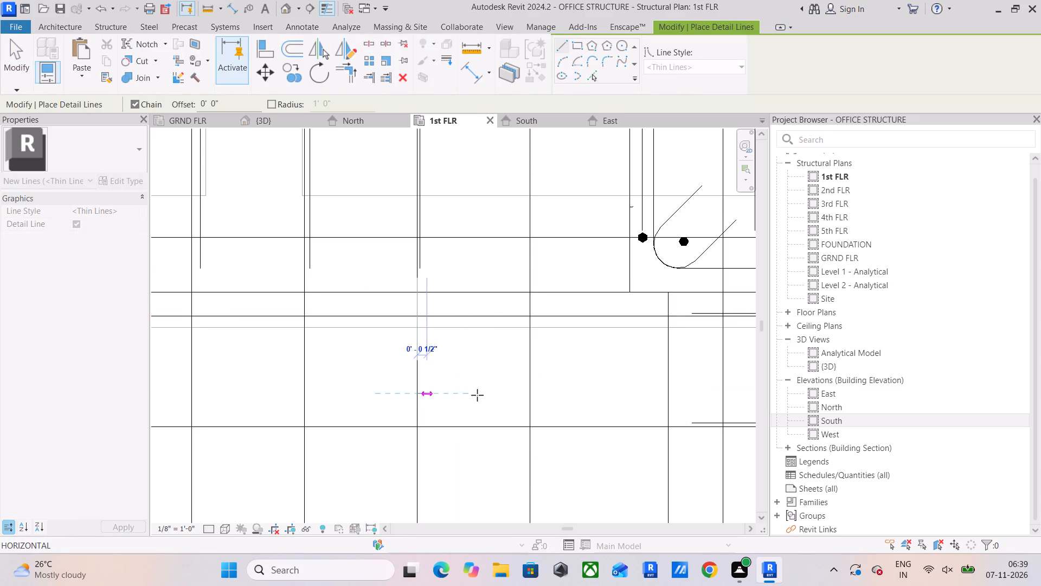
pyautogui.click(528, 397)
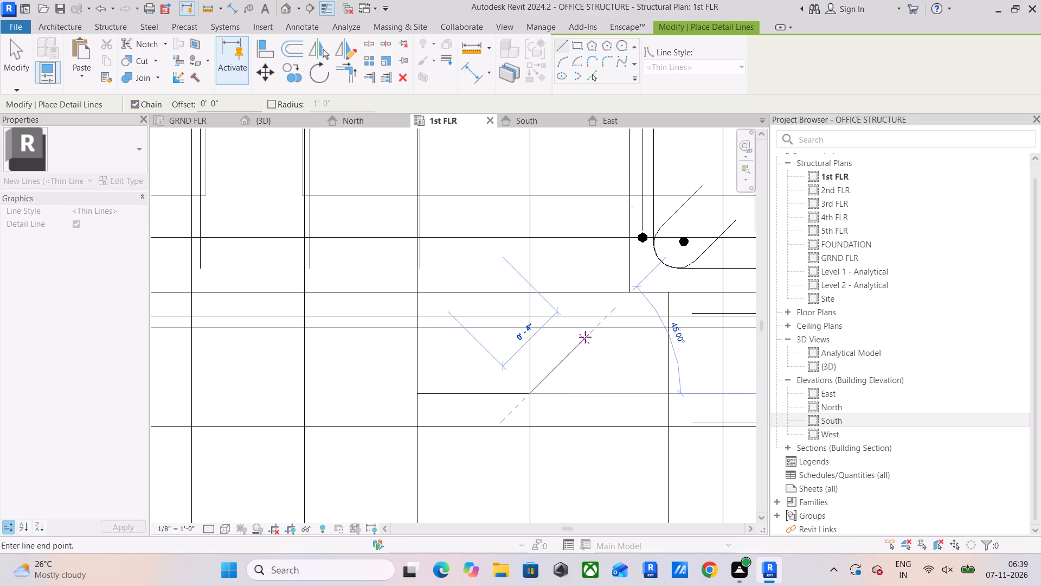
pyautogui.press('Escape')
pyautogui.press('Escape')
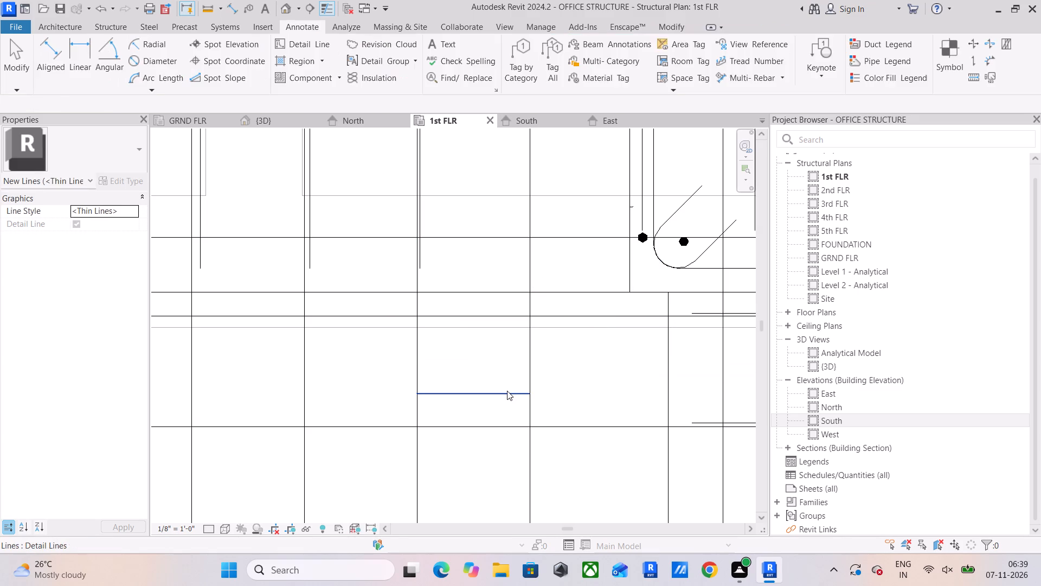
# Copy the horizontal detail line one bar spacing further toward the column, starting at the end of the original line.
pyautogui.click(507, 391)
pyautogui.click(294, 68)
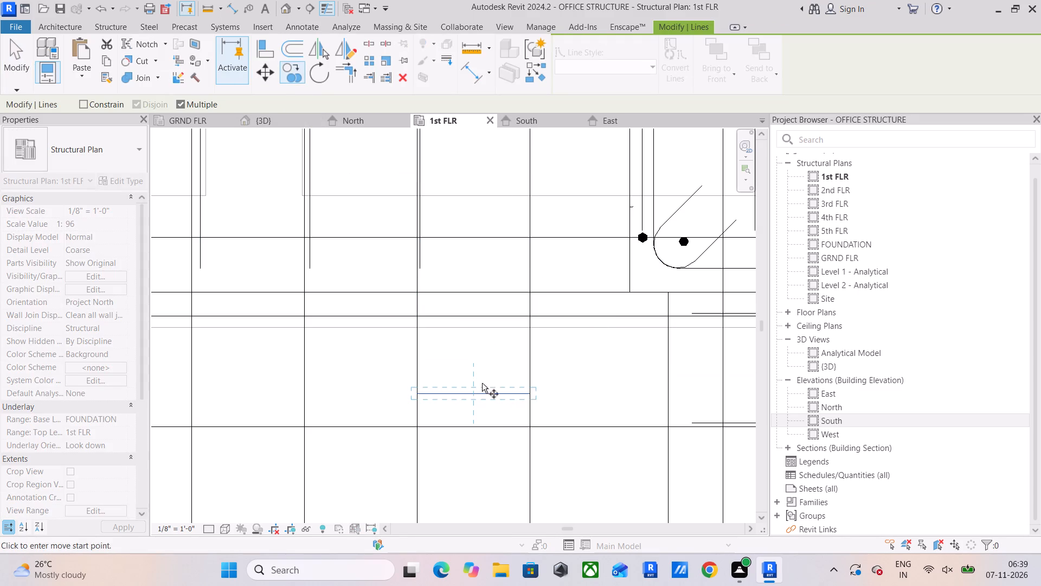
pyautogui.moveTo(415, 394); pyautogui.dragTo(421, 395)
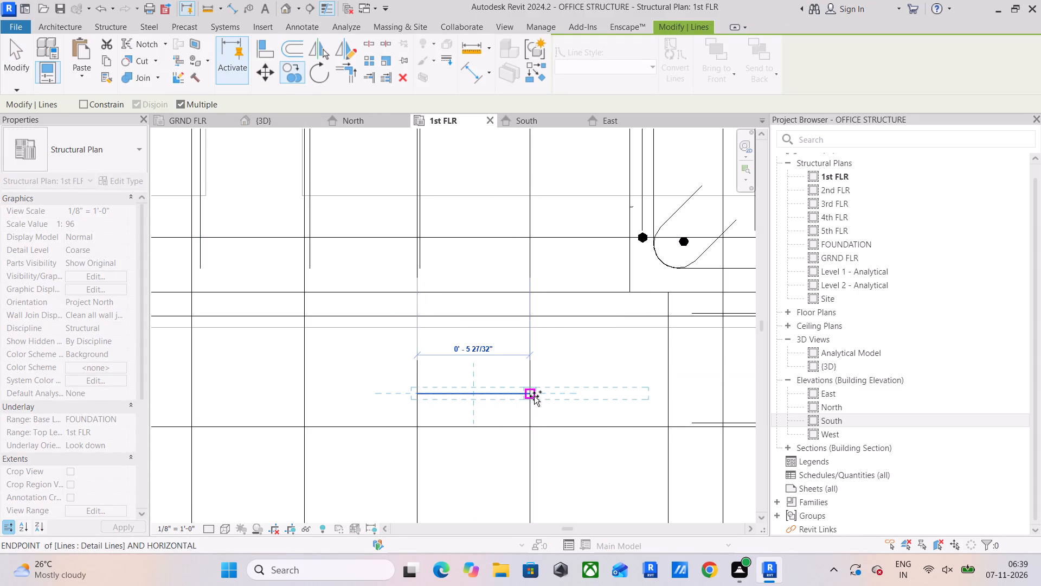
pyautogui.click(534, 396)
pyautogui.moveTo(562, 401); pyautogui.dragTo(431, 386, button='middle')
pyautogui.press('Escape')
pyautogui.press('Escape')
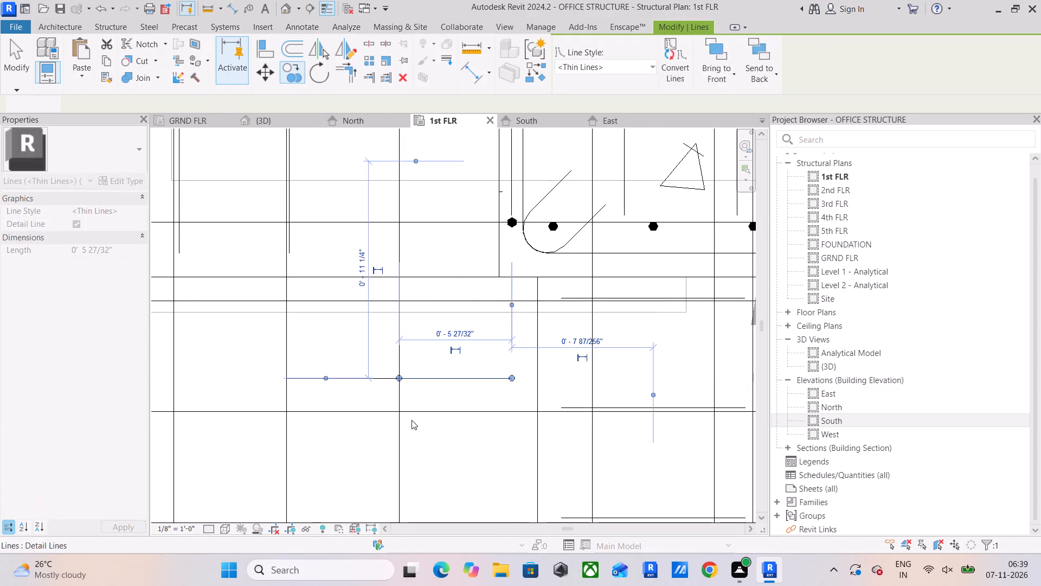
# Extend the right end of the vertical #4 slab bar set by one bar, toward the end of the copied detail line.
pyautogui.click(401, 402)
pyautogui.scroll(-11, 416, 388)
pyautogui.moveTo(420, 385); pyautogui.dragTo(427, 329, button='middle')
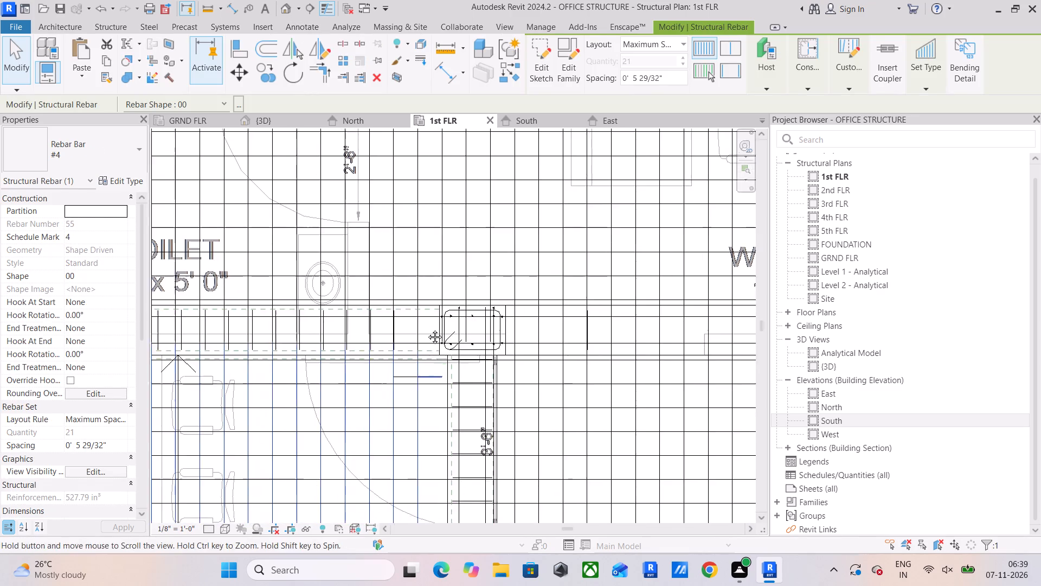
pyautogui.moveTo(427, 329); pyautogui.dragTo(427, 295, button='middle')
pyautogui.moveTo(423, 479); pyautogui.dragTo(444, 387, button='middle')
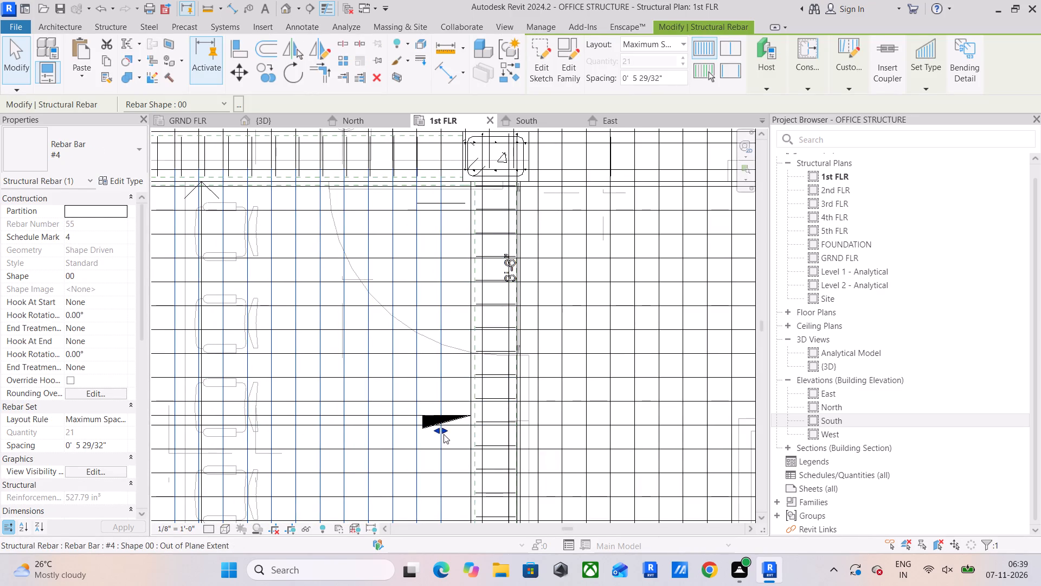
pyautogui.moveTo(444, 434); pyautogui.dragTo(458, 435)
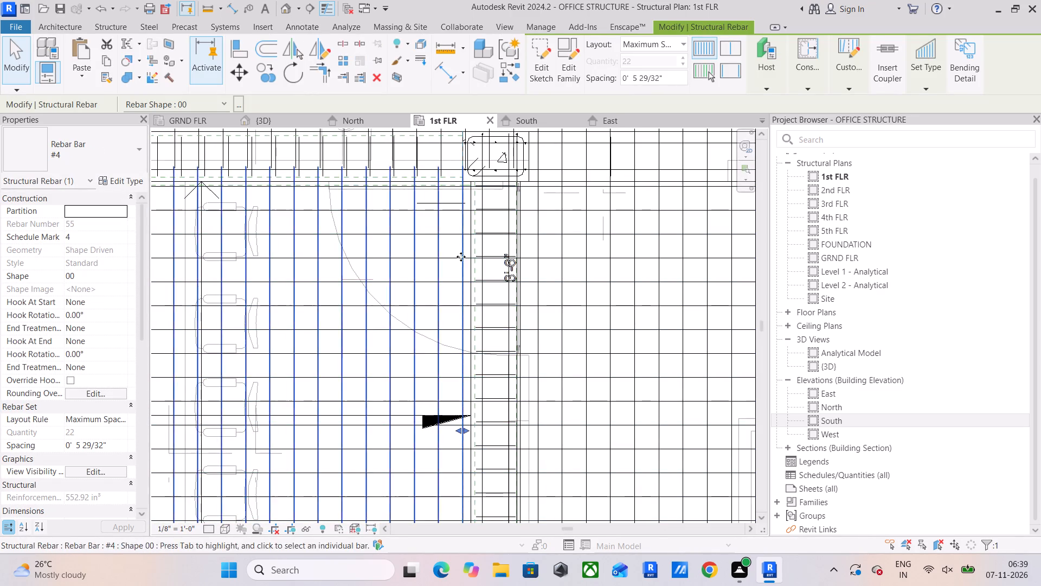
# Draw a vertical detail line about 3 1/2" long down from the free end of the copied horizontal line.
pyautogui.scroll(9, 444, 194)
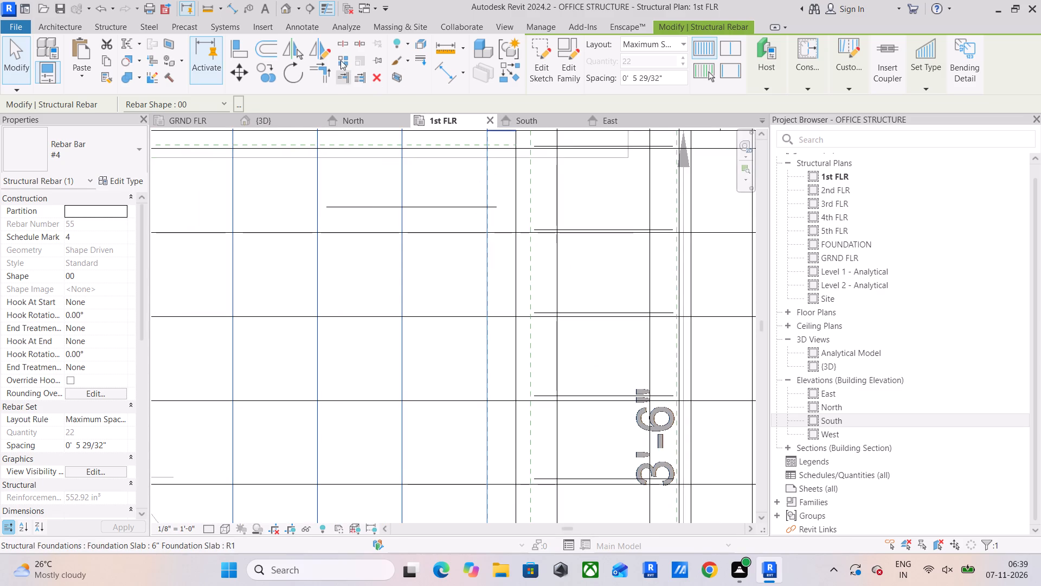
pyautogui.click(301, 32)
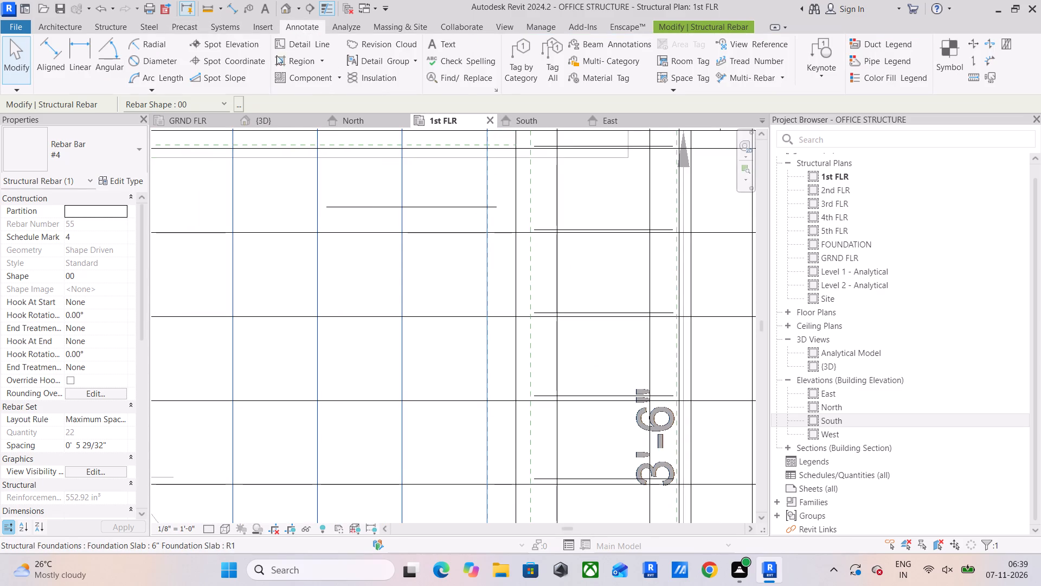
pyautogui.click(294, 47)
pyautogui.click(498, 208)
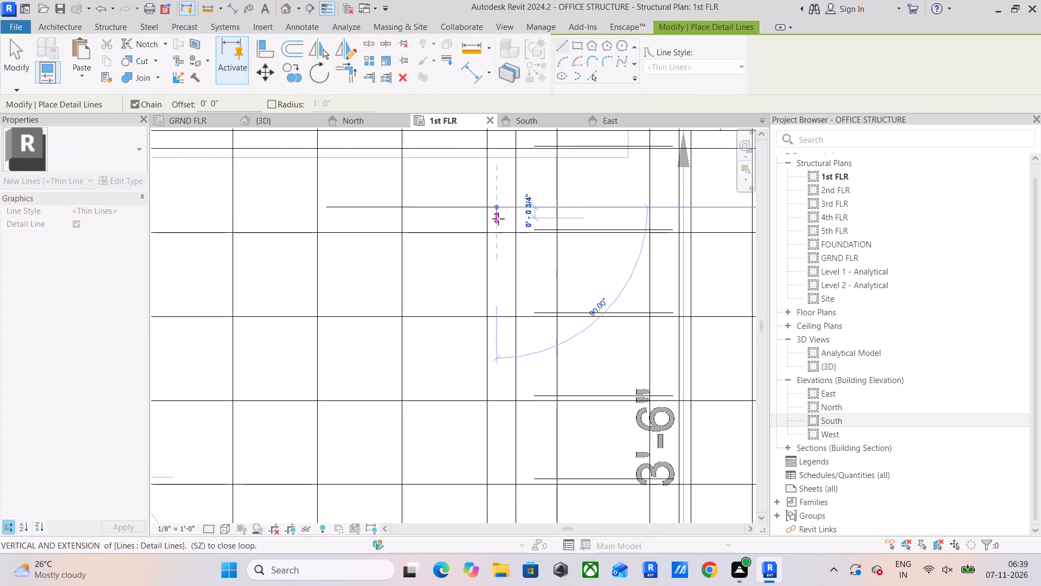
pyautogui.click(503, 258)
pyautogui.press('Escape')
pyautogui.scroll(-4, 502, 272)
pyautogui.moveTo(502, 272); pyautogui.dragTo(509, 129, button='middle')
pyautogui.scroll(-4, 529, 347)
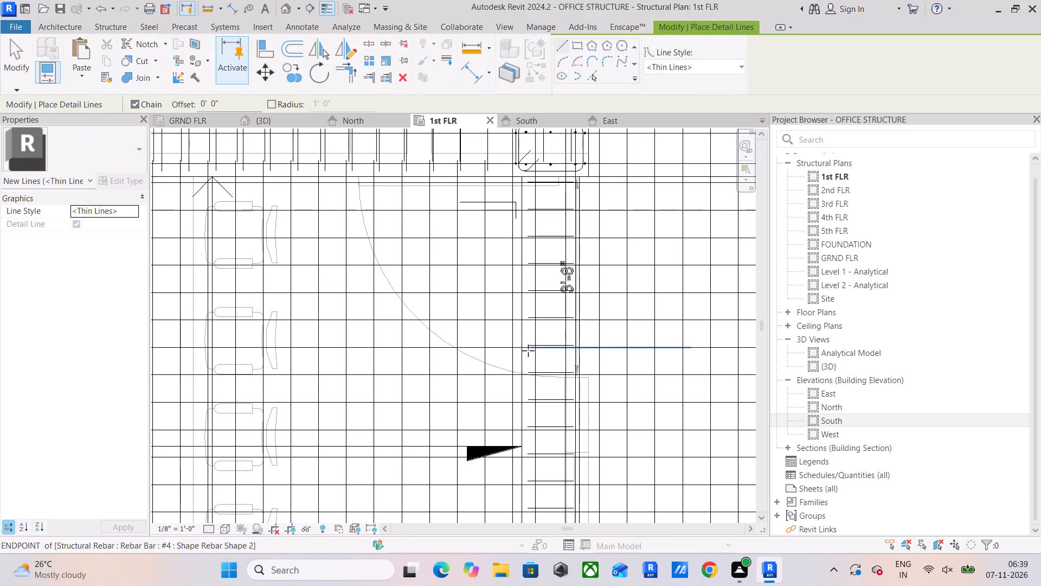
pyautogui.press('Escape')
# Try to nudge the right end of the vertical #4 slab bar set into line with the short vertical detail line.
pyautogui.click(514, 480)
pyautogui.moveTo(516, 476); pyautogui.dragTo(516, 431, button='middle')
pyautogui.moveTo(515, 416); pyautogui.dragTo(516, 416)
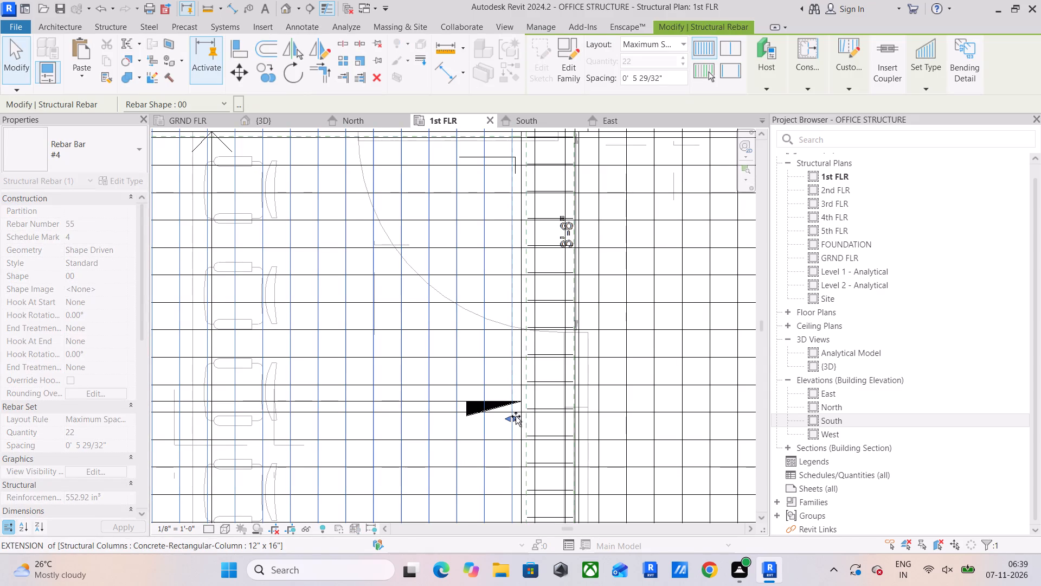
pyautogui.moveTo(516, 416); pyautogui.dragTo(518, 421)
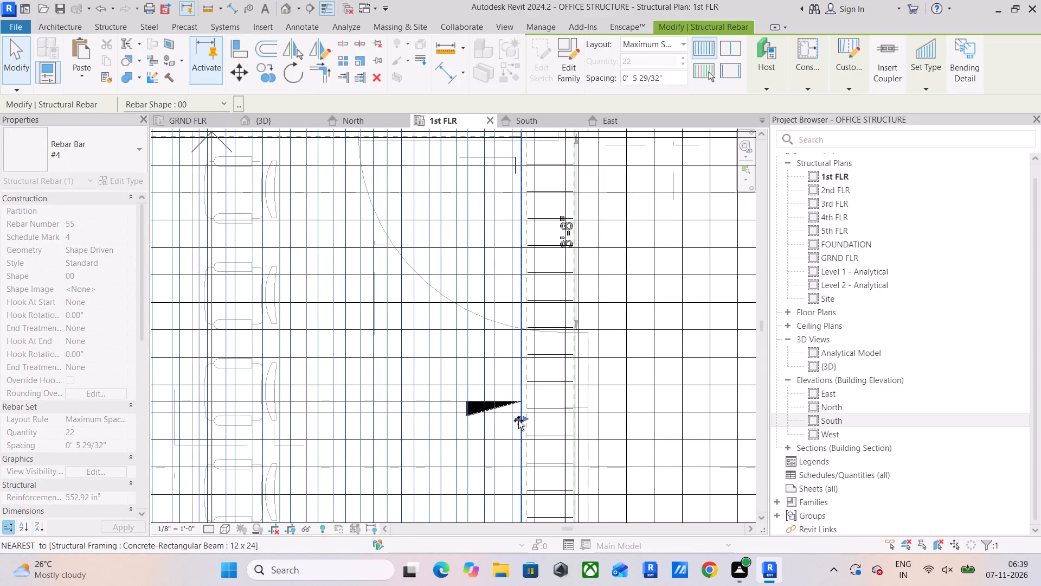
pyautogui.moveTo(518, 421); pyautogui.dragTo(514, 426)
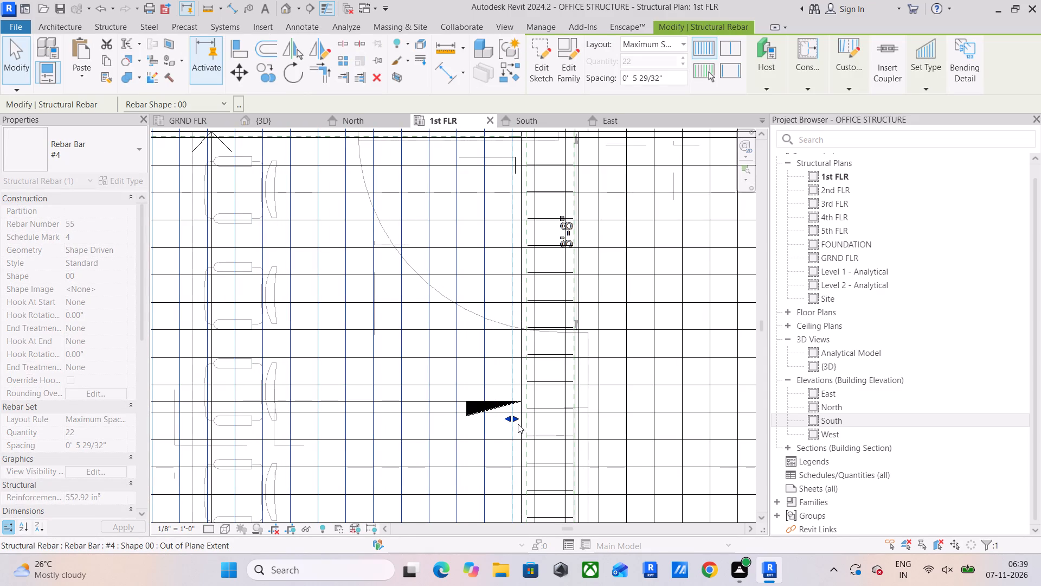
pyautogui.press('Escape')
# Lengthen the vertical detail line downward past the black triangular marker beside the slab bar set's end handle.
pyautogui.click(517, 167)
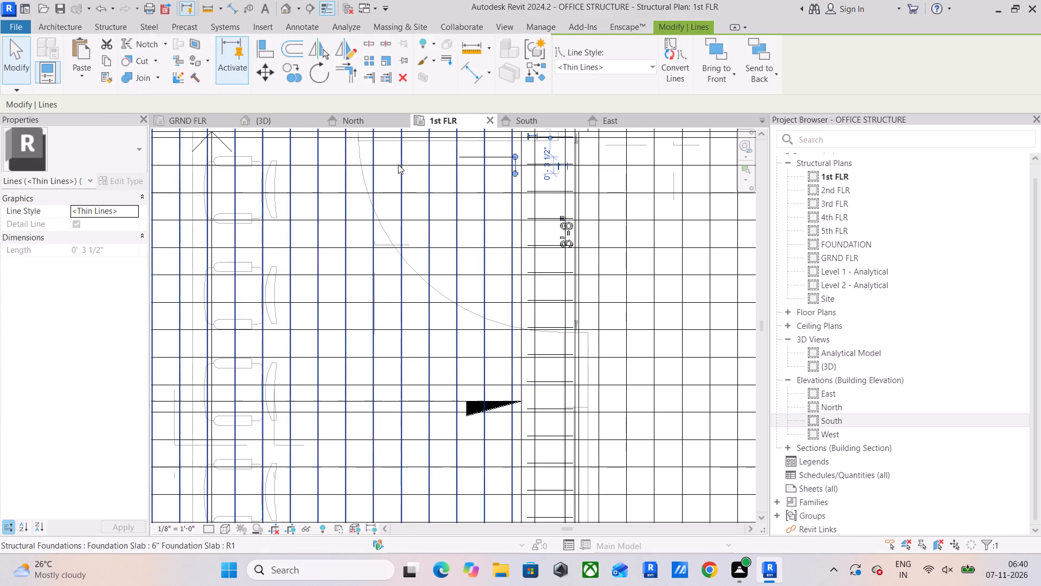
pyautogui.moveTo(516, 175); pyautogui.dragTo(522, 406)
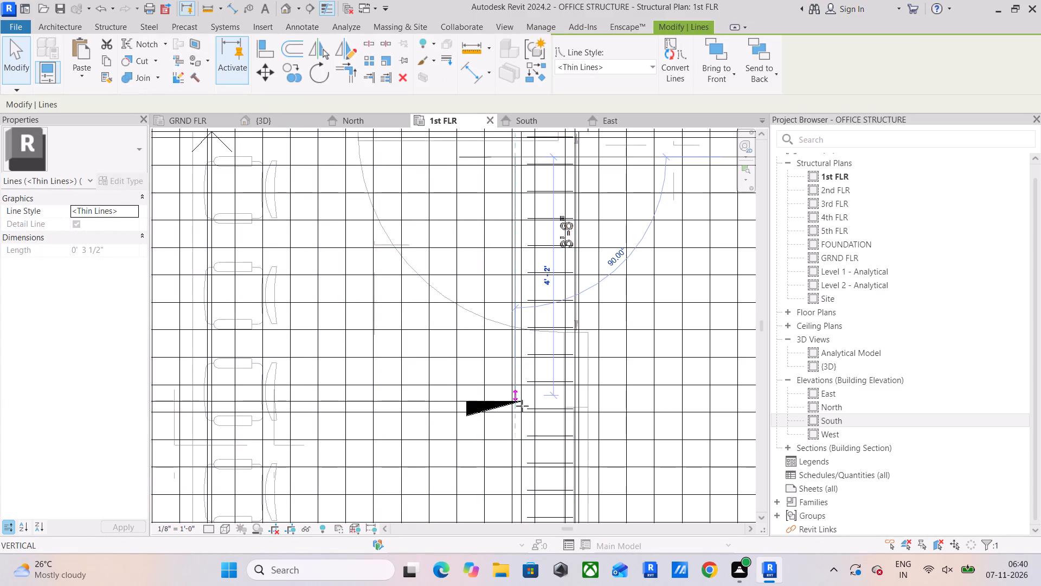
pyautogui.moveTo(522, 406); pyautogui.dragTo(522, 441)
pyautogui.press('Escape')
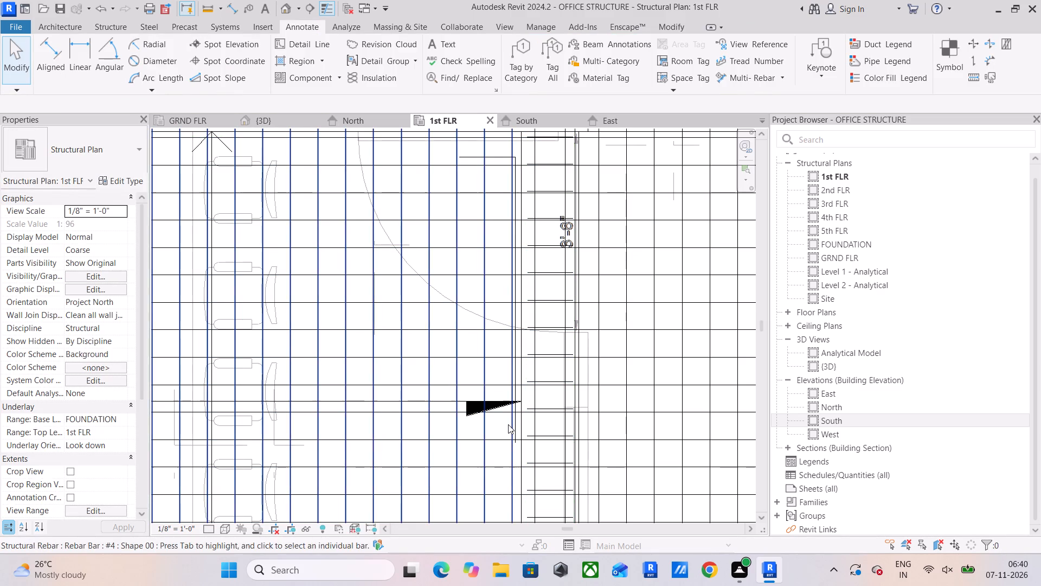
# Align the right end of the vertical #4 slab bar set exactly with the lengthened vertical detail line.
pyautogui.click(508, 424)
pyautogui.scroll(15, 516, 424)
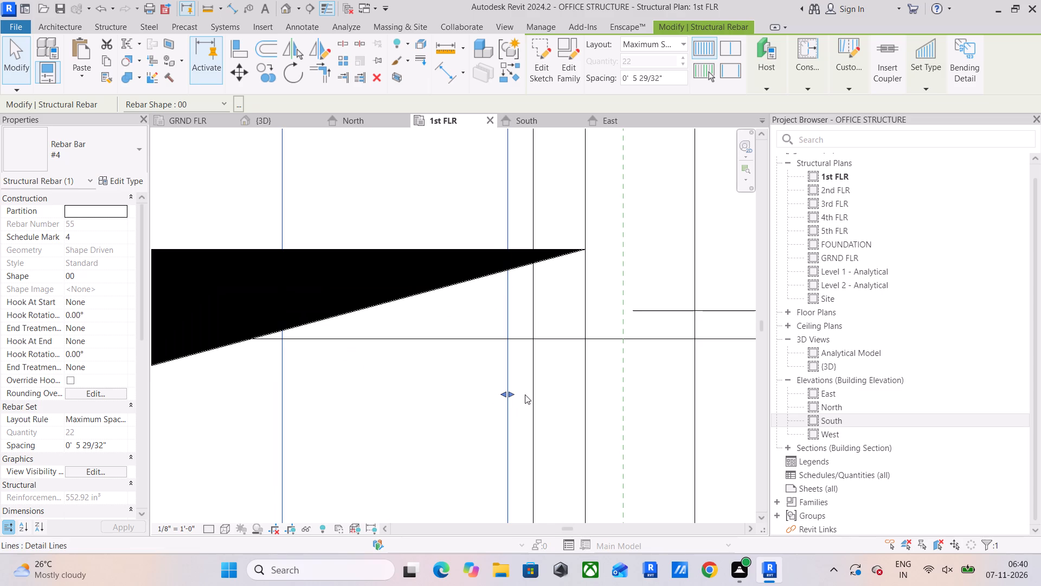
pyautogui.moveTo(511, 394); pyautogui.dragTo(534, 399)
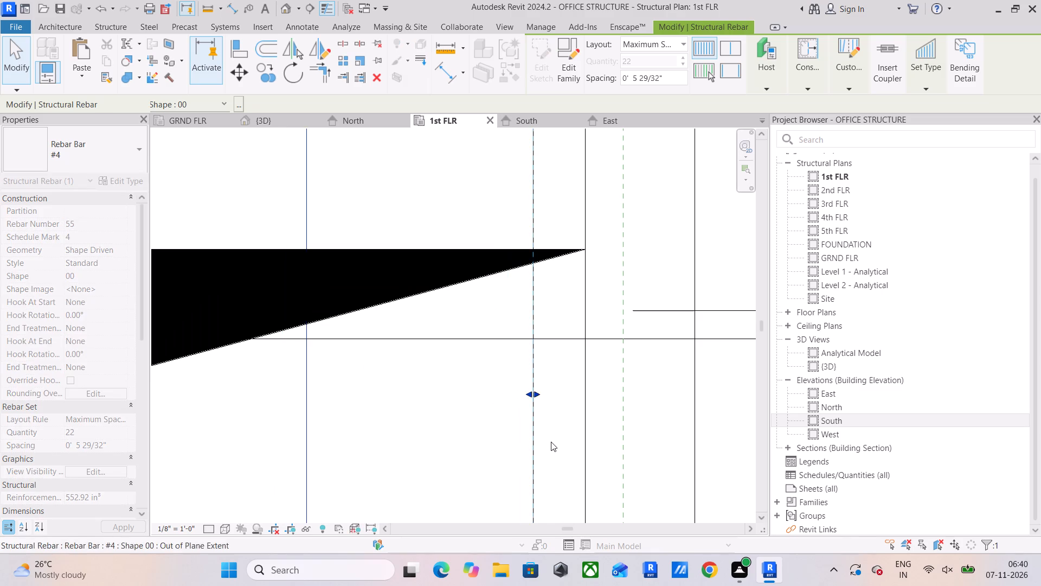
pyautogui.scroll(-15, 551, 442)
pyautogui.moveTo(550, 442); pyautogui.dragTo(554, 533, button='middle')
pyautogui.press('Escape')
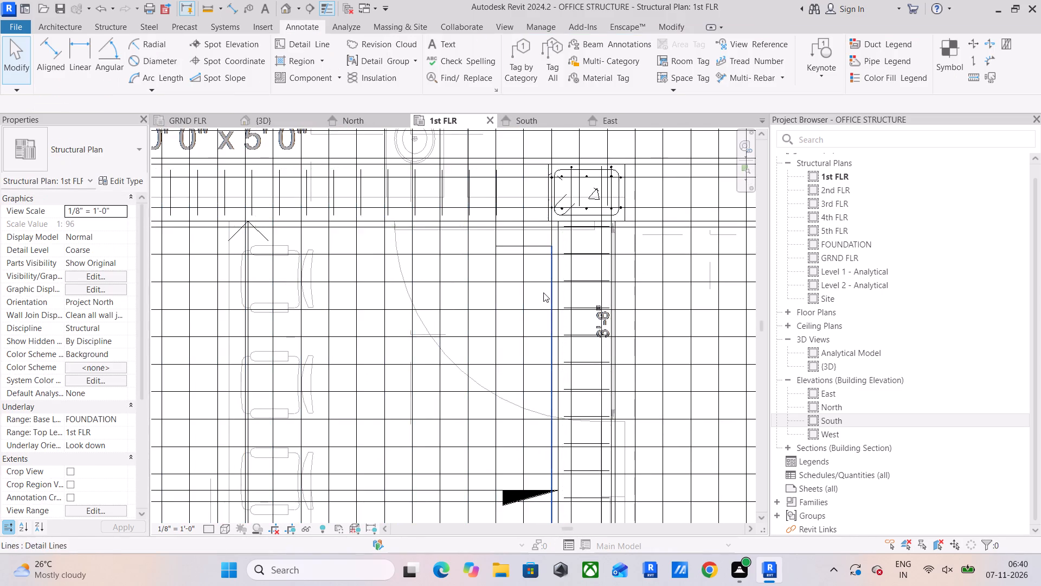
# Delete the two horizontal detail lines and the vertical detail line used as spacing guides below the HE TOILET beam.
pyautogui.scroll(4, 517, 232)
pyautogui.click(496, 253)
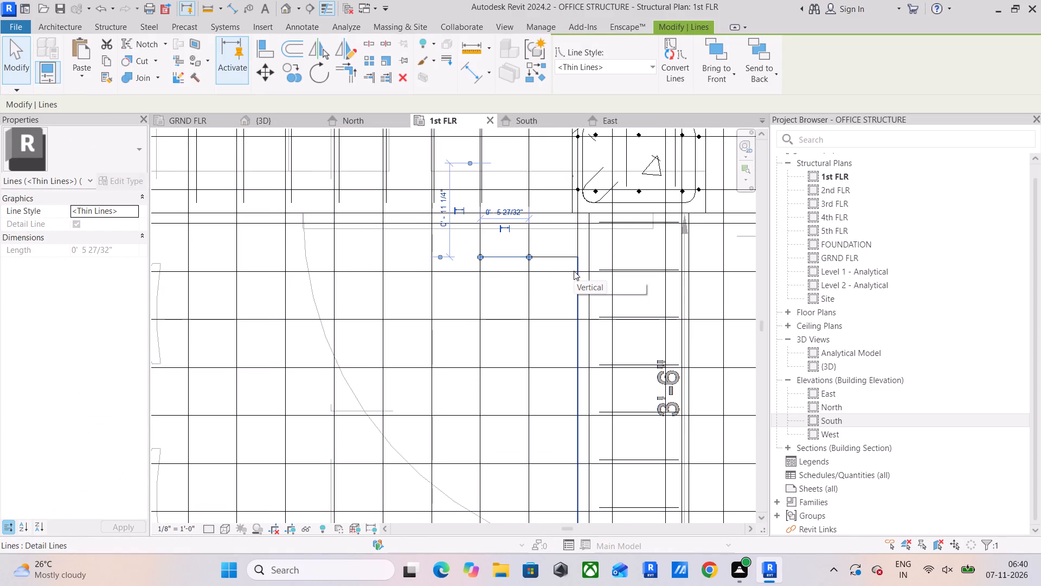
pyautogui.write('sa')
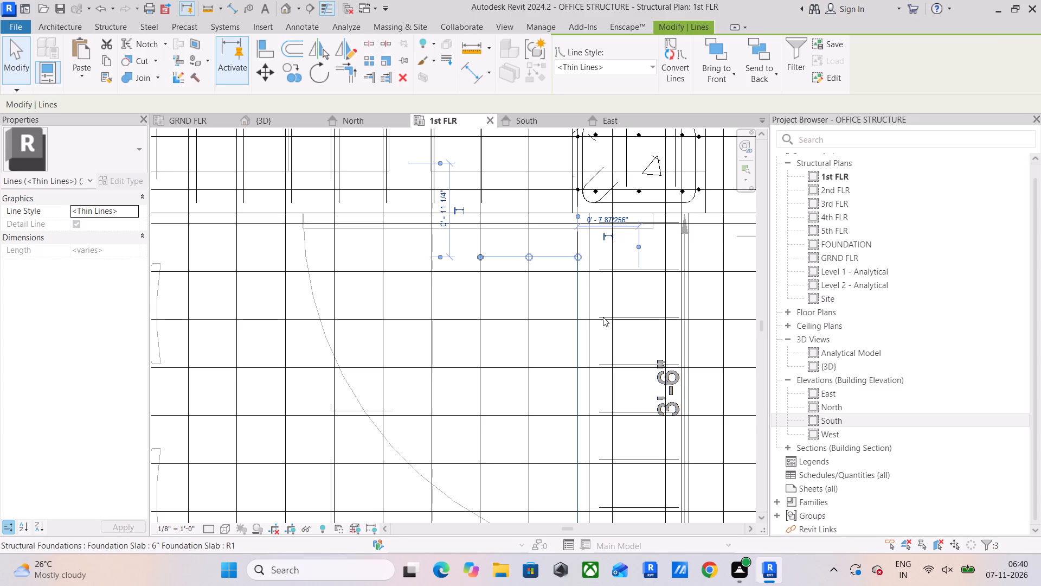
pyautogui.press('Delete')
# Pull the left end of the HE TOILET beam's #4 stirrup set inward onto the third vertical slab bar past the column.
pyautogui.scroll(-4, 607, 317)
pyautogui.moveTo(613, 328); pyautogui.dragTo(611, 365, button='middle')
pyautogui.scroll(1, 611, 366)
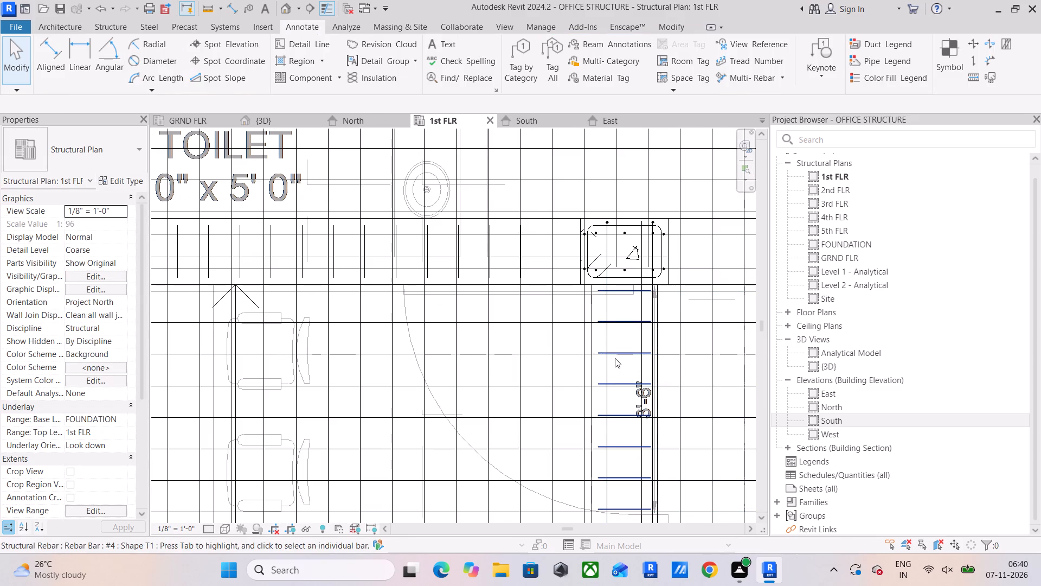
pyautogui.scroll(4, 508, 231)
pyautogui.scroll(-11, 493, 292)
pyautogui.moveTo(528, 307); pyautogui.dragTo(704, 317, button='middle')
pyautogui.scroll(10, 486, 305)
pyautogui.click(404, 300)
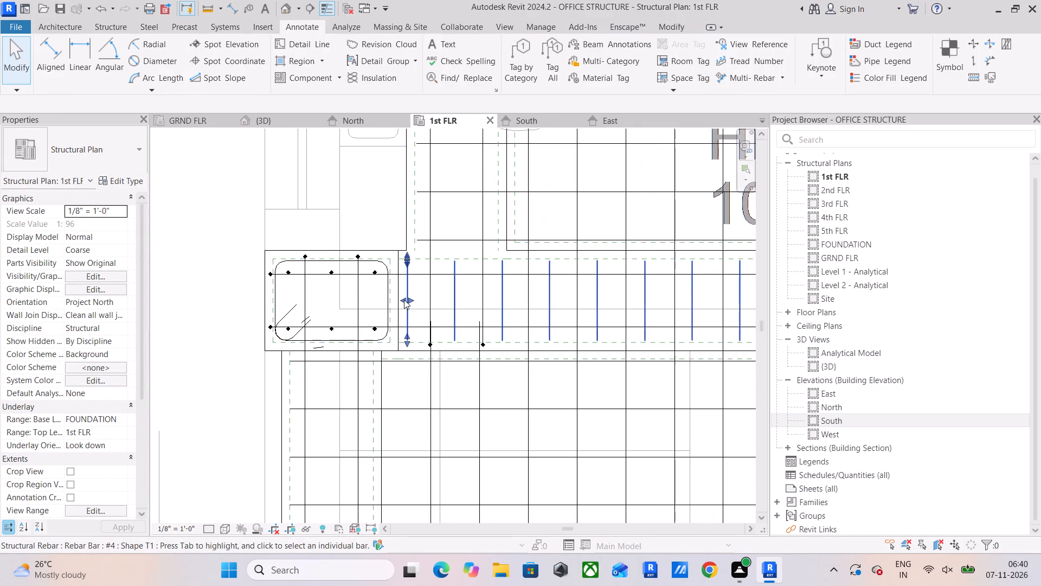
pyautogui.scroll(5, 404, 300)
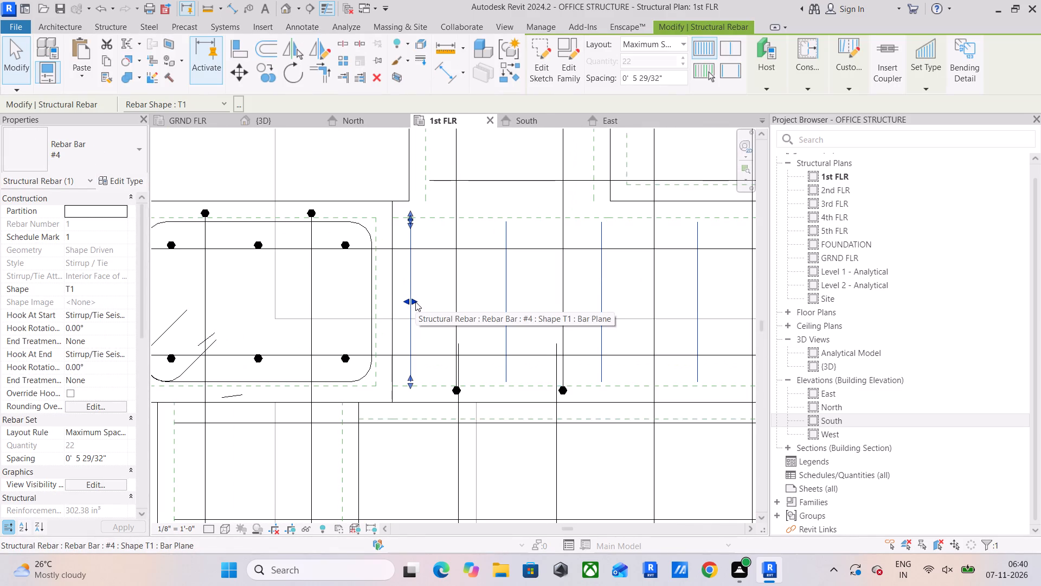
pyautogui.moveTo(415, 298); pyautogui.dragTo(553, 309)
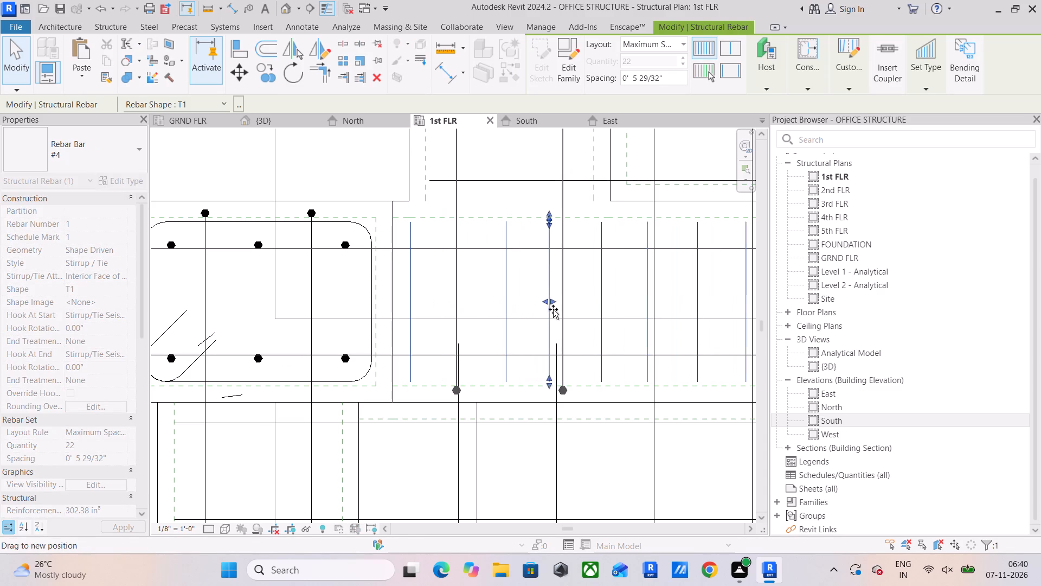
pyautogui.moveTo(553, 309); pyautogui.dragTo(657, 320)
pyautogui.moveTo(653, 325); pyautogui.dragTo(642, 351, button='middle')
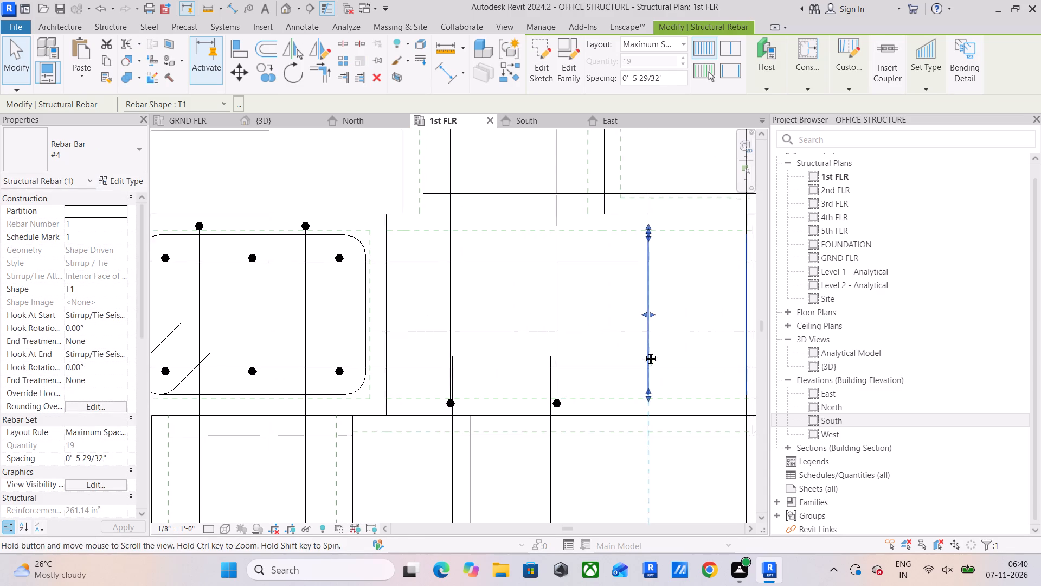
pyautogui.moveTo(642, 351); pyautogui.dragTo(641, 354, button='middle')
pyautogui.scroll(-4, 644, 353)
pyautogui.moveTo(656, 347); pyautogui.dragTo(564, 368, button='middle')
pyautogui.press('Escape')
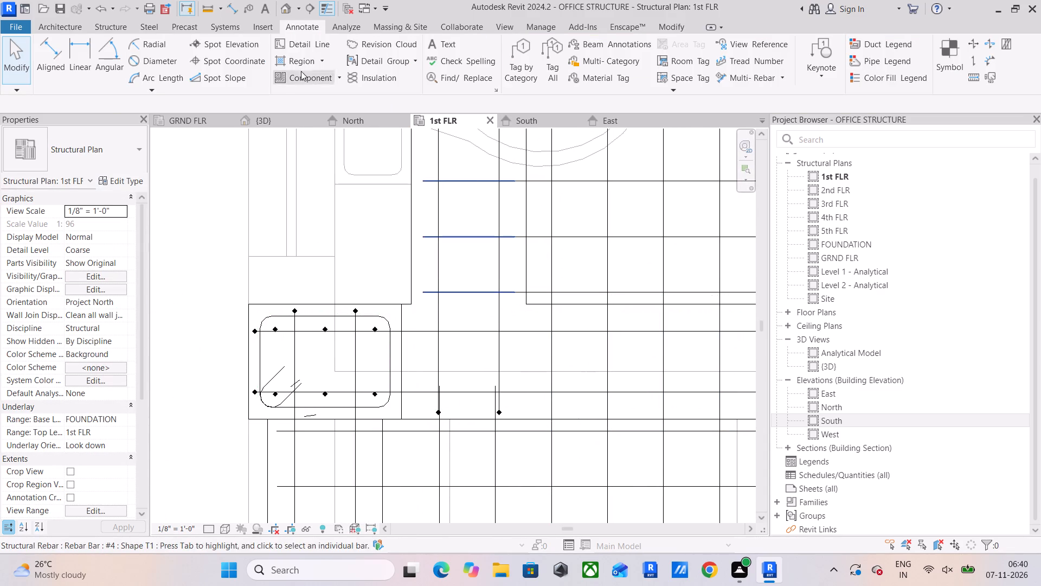
# Draw a horizontal detail line between the second and third vertical slab bars past the left column, inside the HE TOILET beam.
pyautogui.click(286, 44)
pyautogui.click(550, 358)
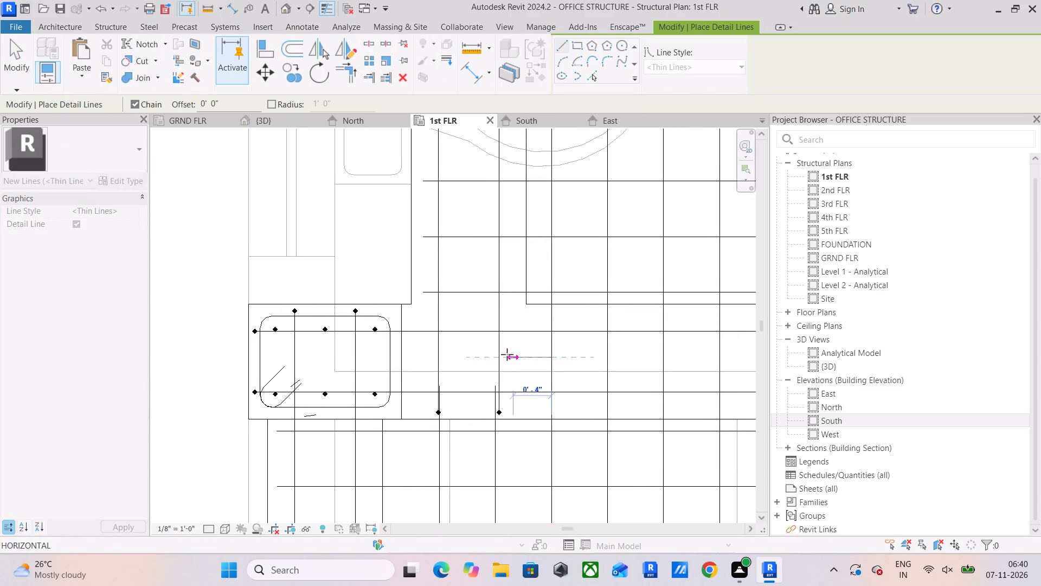
pyautogui.click(499, 355)
pyautogui.press('Escape')
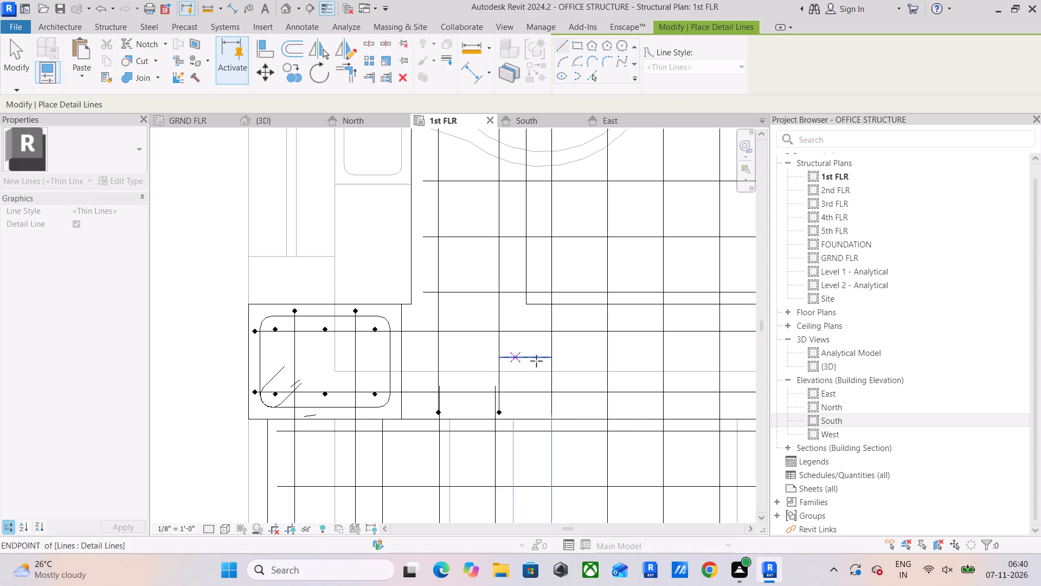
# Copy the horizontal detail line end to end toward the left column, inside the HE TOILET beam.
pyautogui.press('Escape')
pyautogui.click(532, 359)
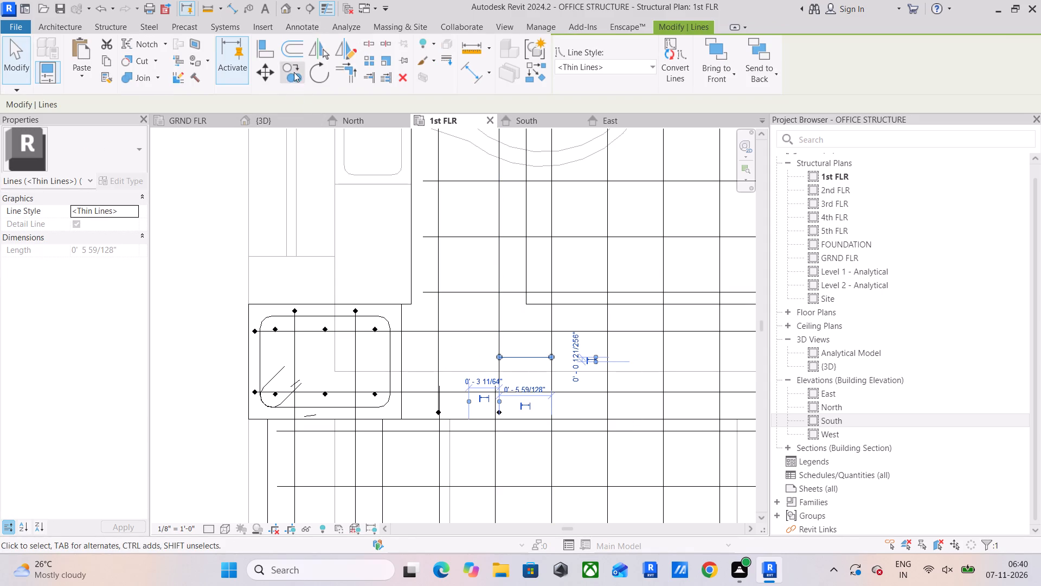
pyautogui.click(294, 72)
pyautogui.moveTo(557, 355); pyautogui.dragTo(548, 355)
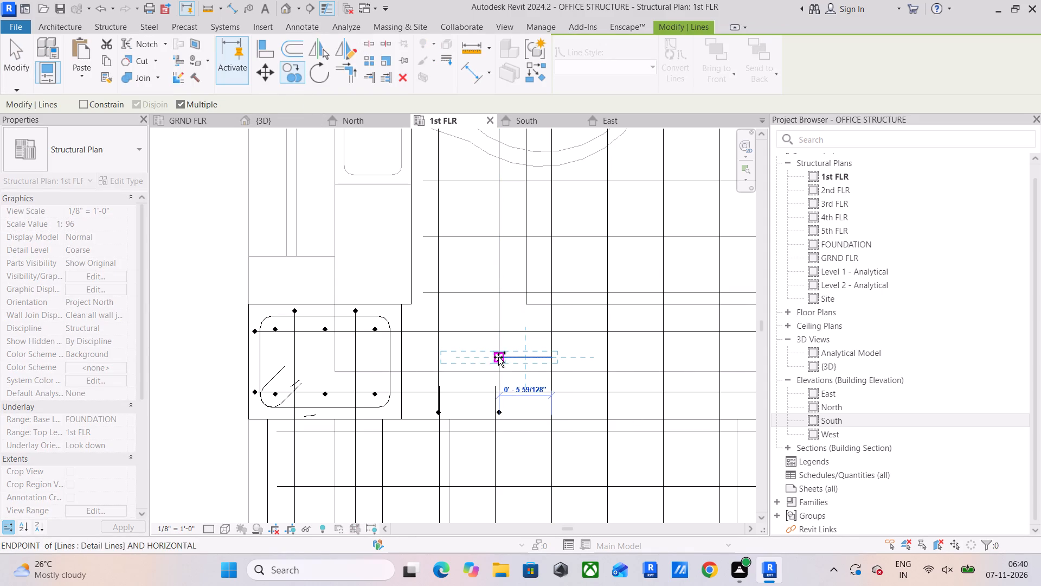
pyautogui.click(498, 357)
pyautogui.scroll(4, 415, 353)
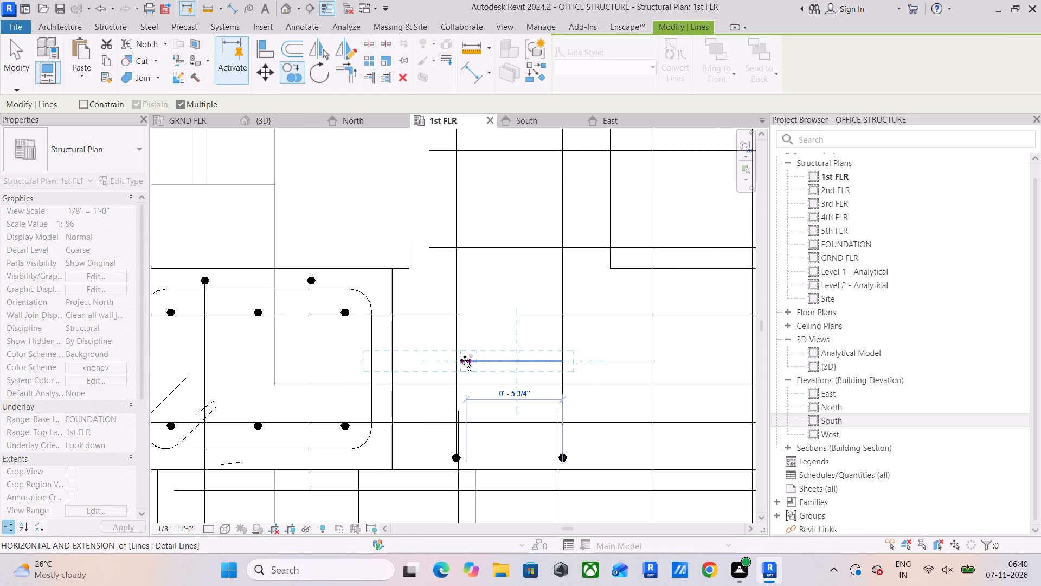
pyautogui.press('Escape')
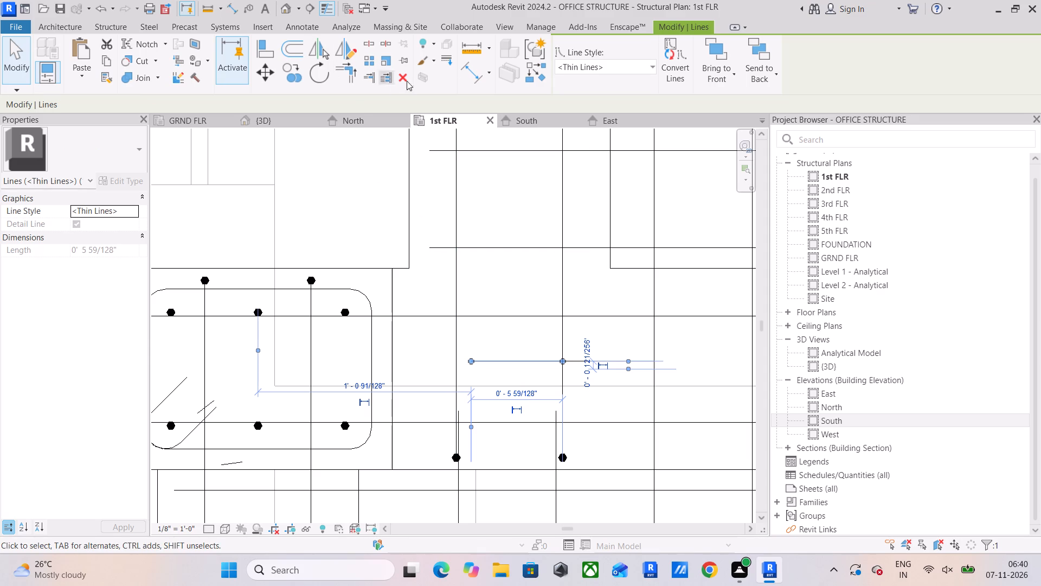
# Draw a vertical detail line about 1 1/2" long downward from the column-side end of the copied horizontal line.
pyautogui.click(311, 28)
pyautogui.click(286, 44)
pyautogui.moveTo(468, 359); pyautogui.dragTo(468, 365)
pyautogui.click(468, 385)
pyautogui.press('Escape')
pyautogui.press('Escape')
pyautogui.press('Escape')
pyautogui.press('Escape')
pyautogui.press('Escape')
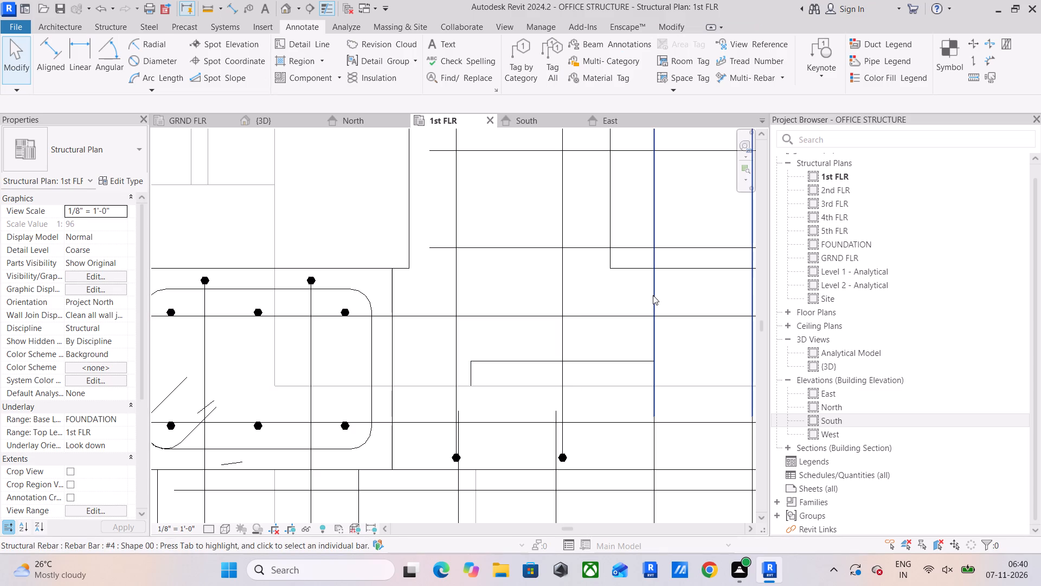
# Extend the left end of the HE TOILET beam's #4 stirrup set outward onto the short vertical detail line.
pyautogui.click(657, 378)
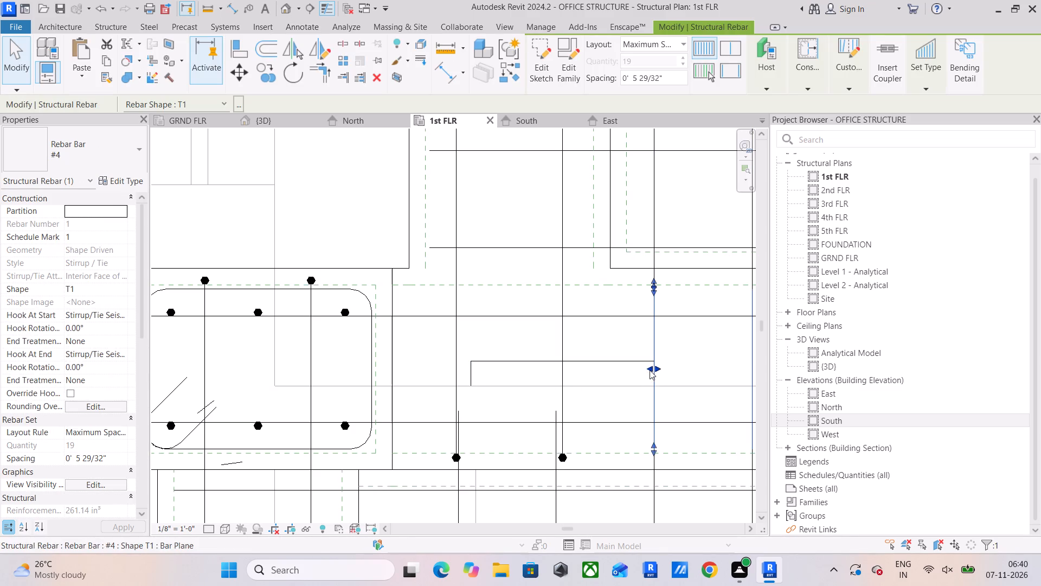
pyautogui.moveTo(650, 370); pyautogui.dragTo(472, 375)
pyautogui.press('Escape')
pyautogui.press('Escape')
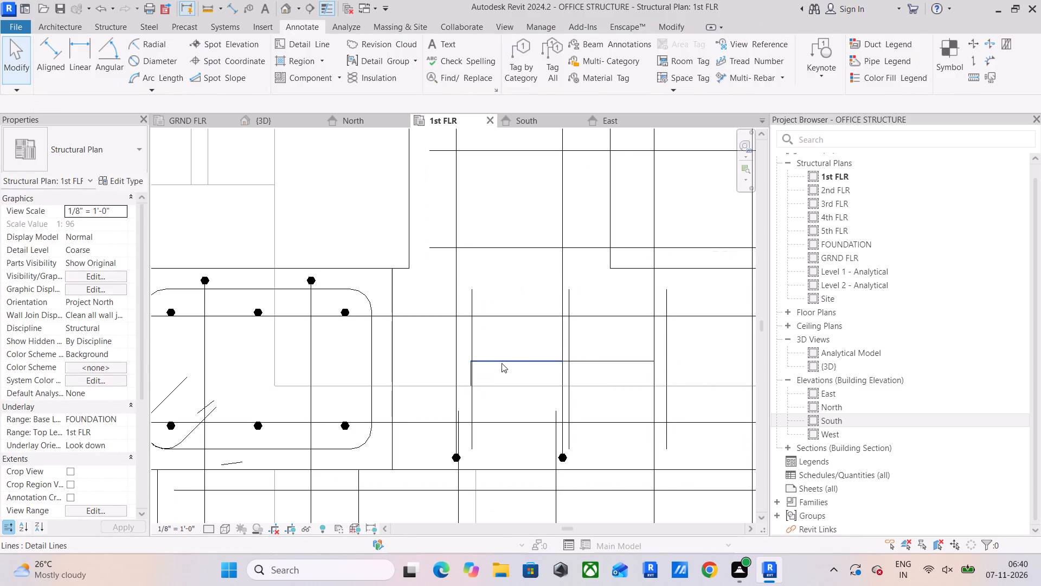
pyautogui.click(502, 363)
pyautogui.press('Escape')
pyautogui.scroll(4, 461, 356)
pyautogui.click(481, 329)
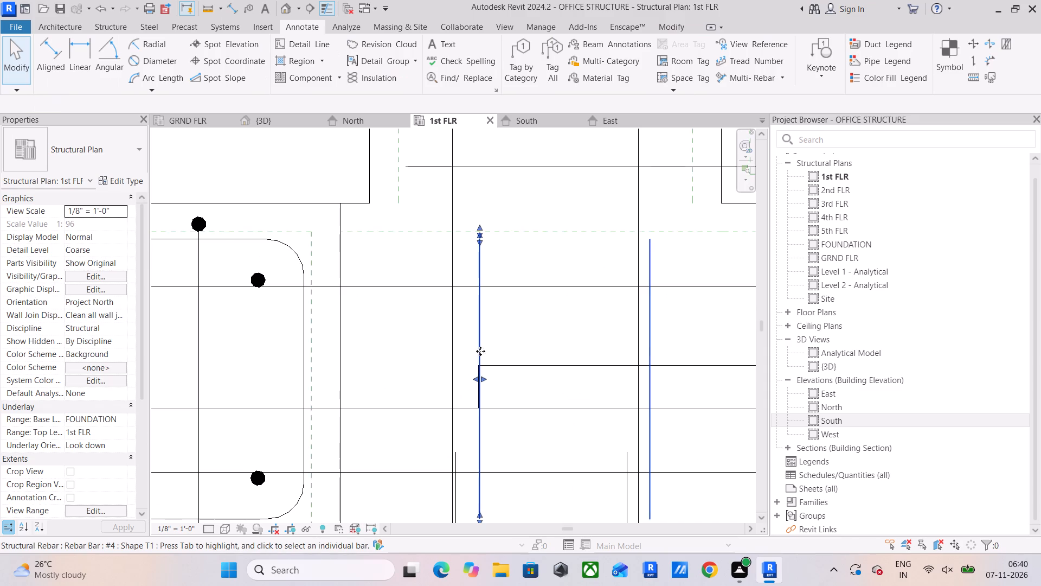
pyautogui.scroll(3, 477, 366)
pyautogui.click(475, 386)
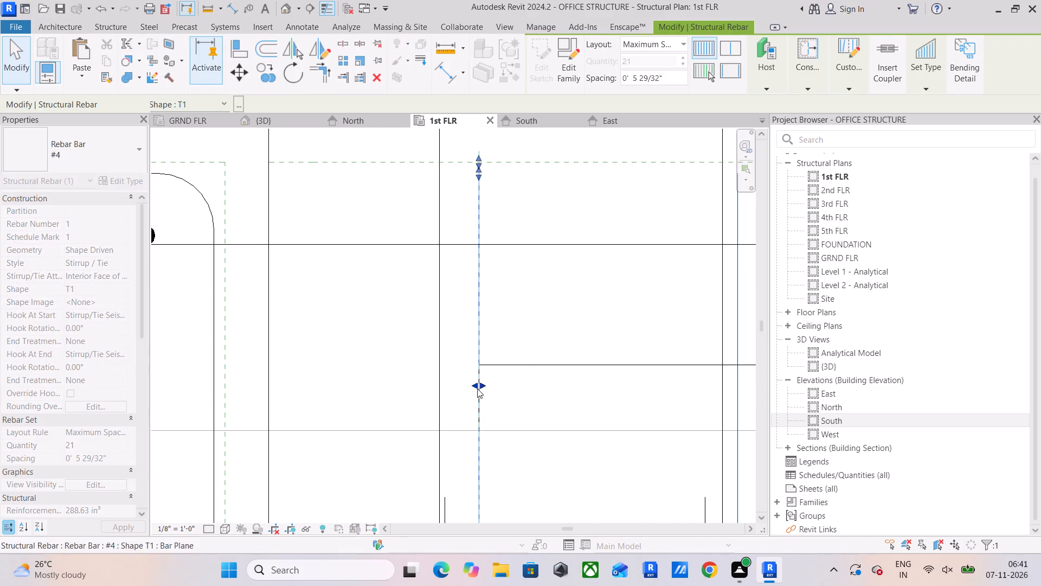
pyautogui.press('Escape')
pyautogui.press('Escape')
# Examine how the stirrups line up with the vertical slab bars along the HE TOILET beam to the far column.
pyautogui.click(531, 366)
pyautogui.scroll(-10, 531, 366)
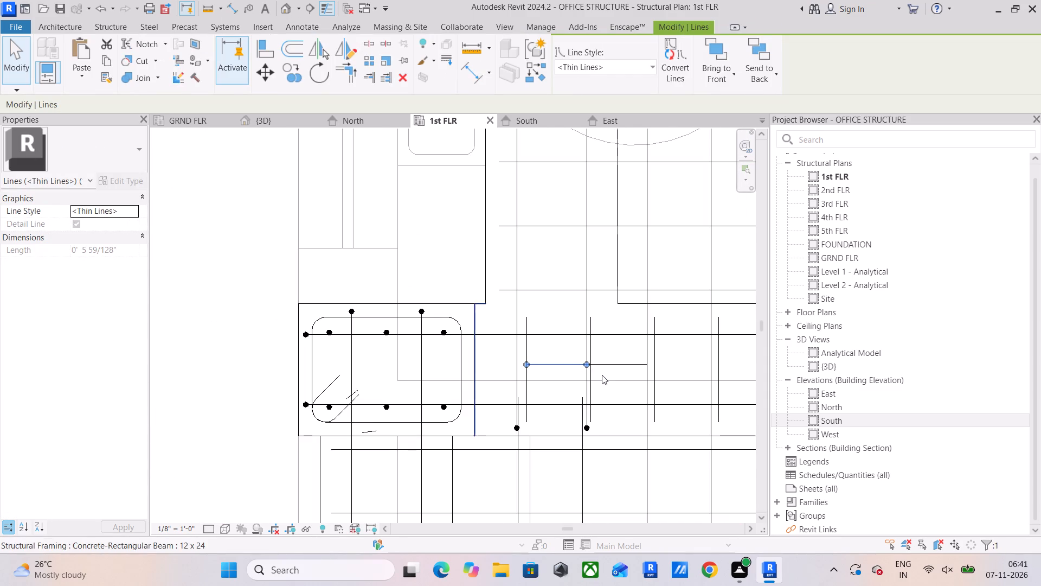
pyautogui.scroll(-3, 602, 375)
pyautogui.moveTo(607, 375); pyautogui.dragTo(503, 388, button='middle')
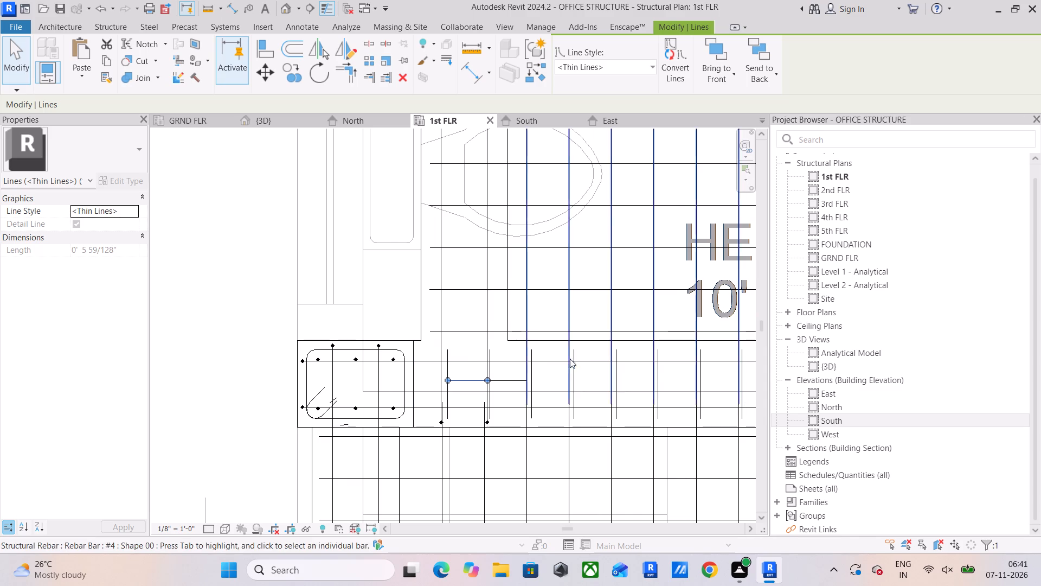
pyautogui.scroll(-4, 575, 357)
pyautogui.moveTo(664, 358); pyautogui.dragTo(323, 379, button='middle')
pyautogui.scroll(5, 536, 379)
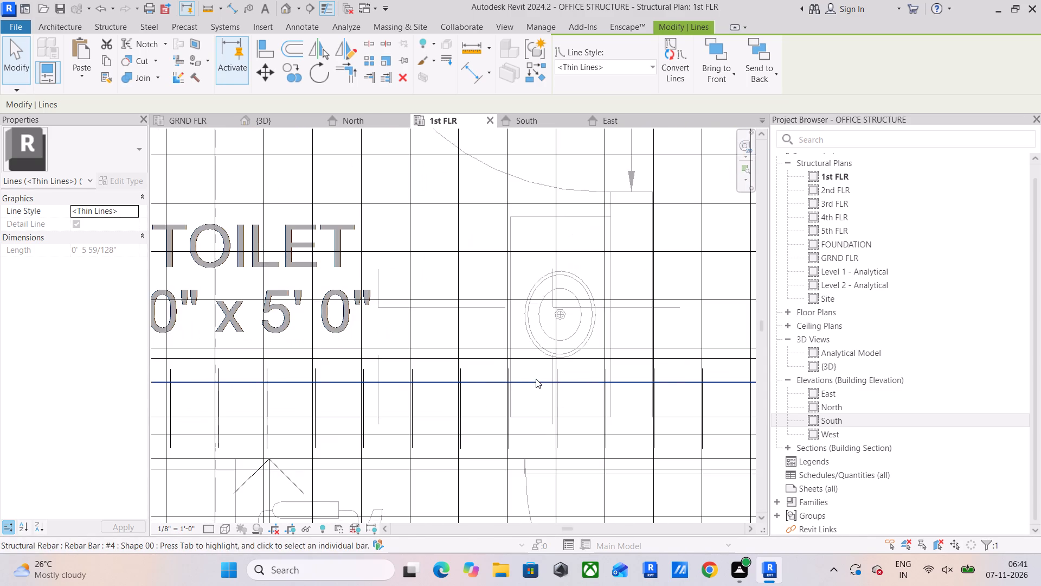
pyautogui.scroll(-3, 536, 379)
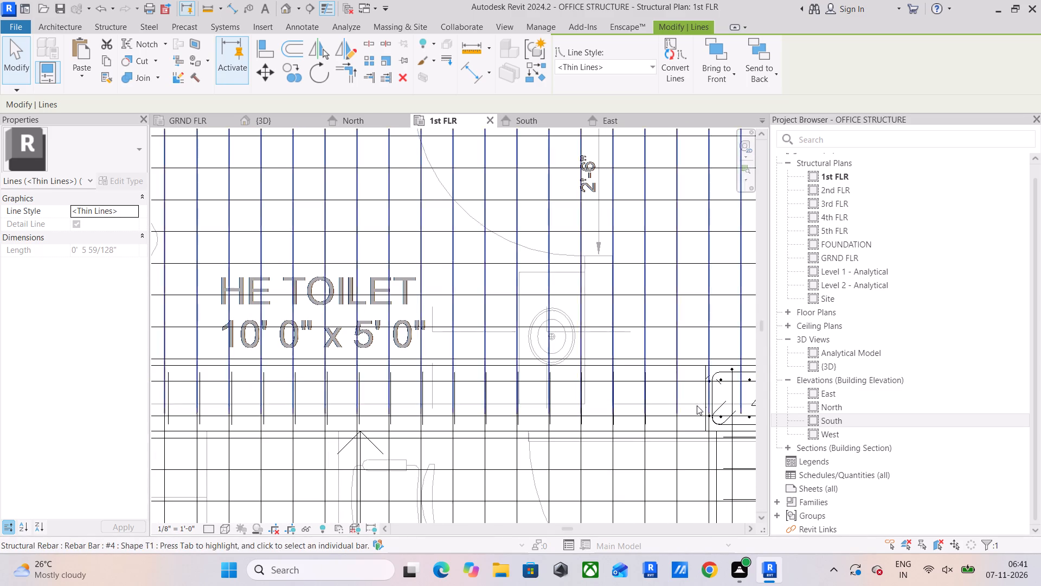
pyautogui.scroll(10, 640, 374)
pyautogui.scroll(-3, 659, 377)
pyautogui.moveTo(667, 376); pyautogui.dragTo(415, 349, button='middle')
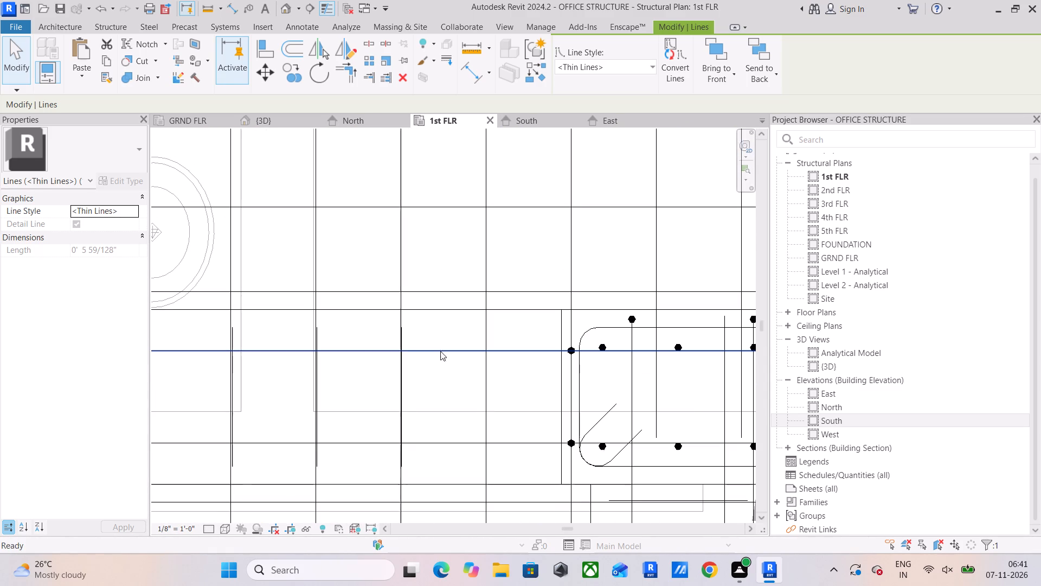
pyautogui.scroll(-10, 476, 362)
pyautogui.moveTo(442, 366); pyautogui.dragTo(675, 359, button='middle')
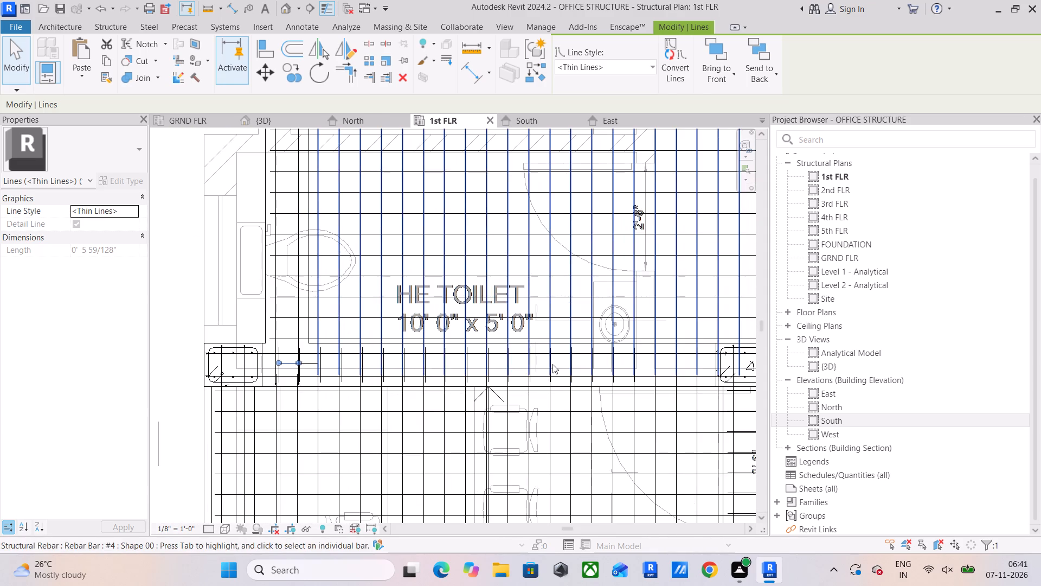
pyautogui.scroll(10, 278, 364)
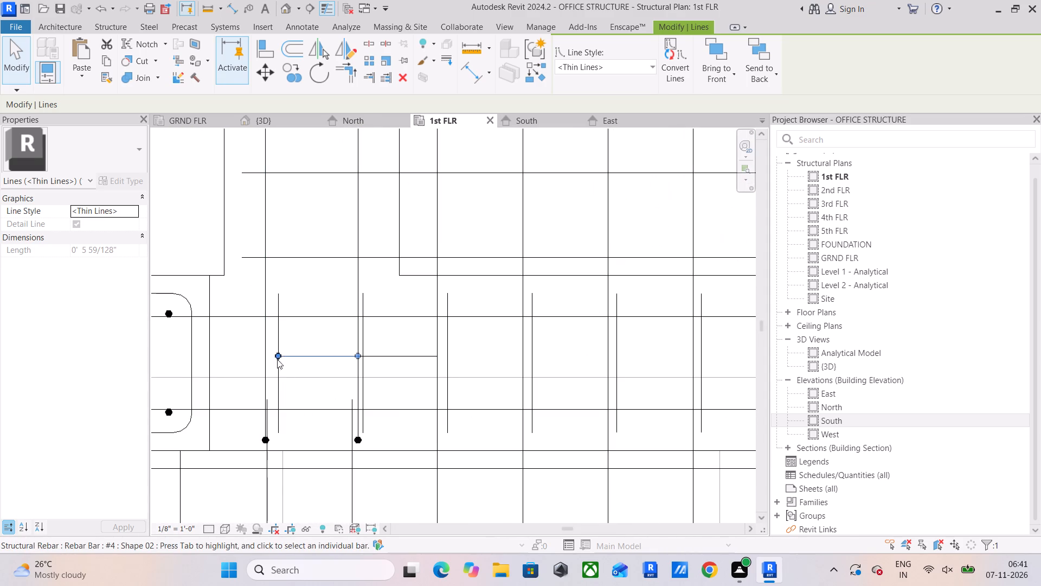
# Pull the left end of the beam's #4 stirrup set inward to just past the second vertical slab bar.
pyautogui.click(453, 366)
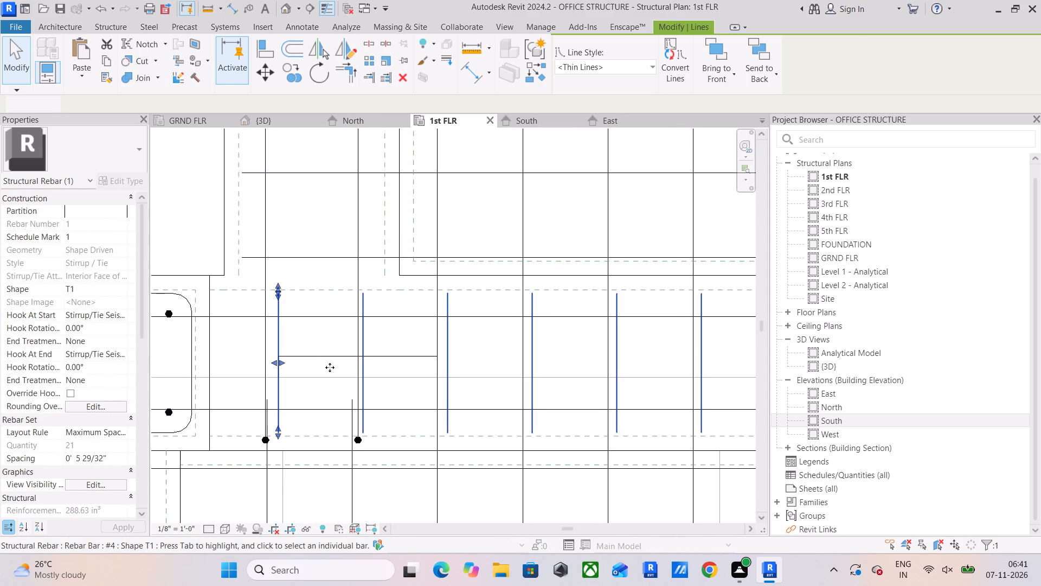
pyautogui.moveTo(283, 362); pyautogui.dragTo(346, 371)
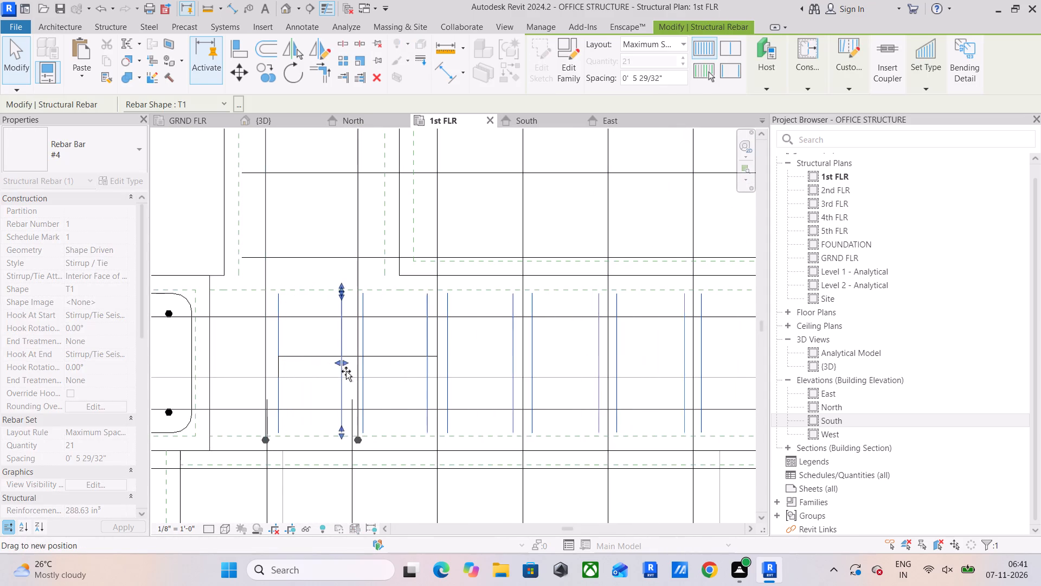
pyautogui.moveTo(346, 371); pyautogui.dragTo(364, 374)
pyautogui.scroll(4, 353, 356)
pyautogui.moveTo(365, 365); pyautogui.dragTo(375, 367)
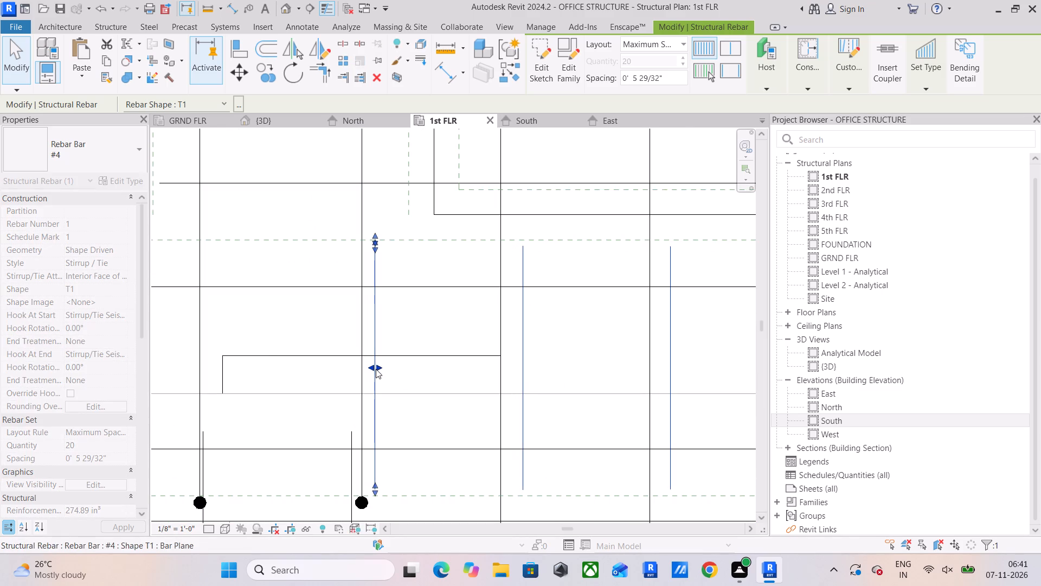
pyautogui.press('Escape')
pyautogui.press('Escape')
# Move the second horizontal detail line away from the column so its near end meets the set's second stirrup.
pyautogui.click(384, 356)
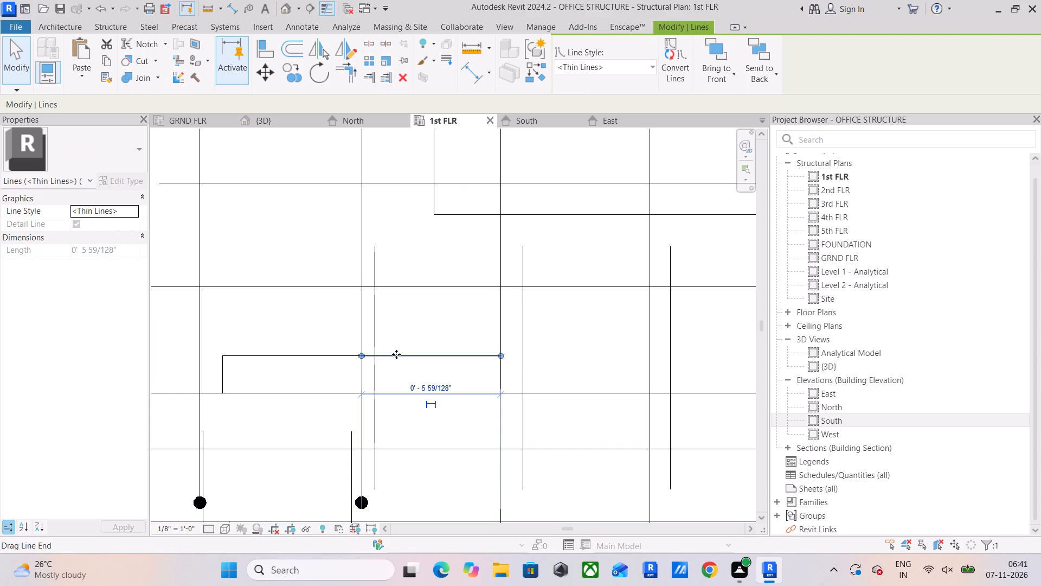
pyautogui.moveTo(396, 354); pyautogui.dragTo(554, 354)
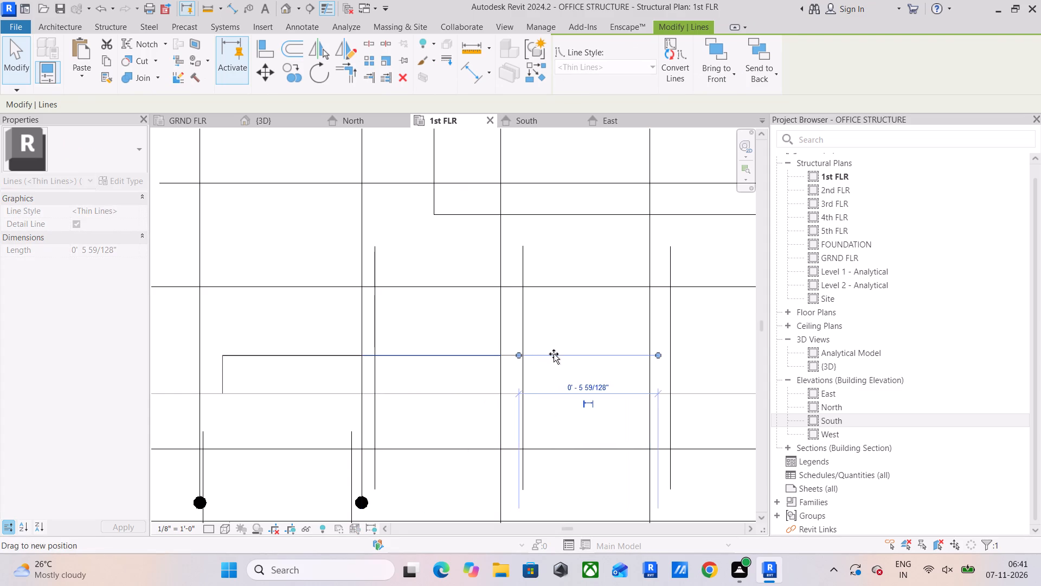
pyautogui.moveTo(554, 354); pyautogui.dragTo(558, 354)
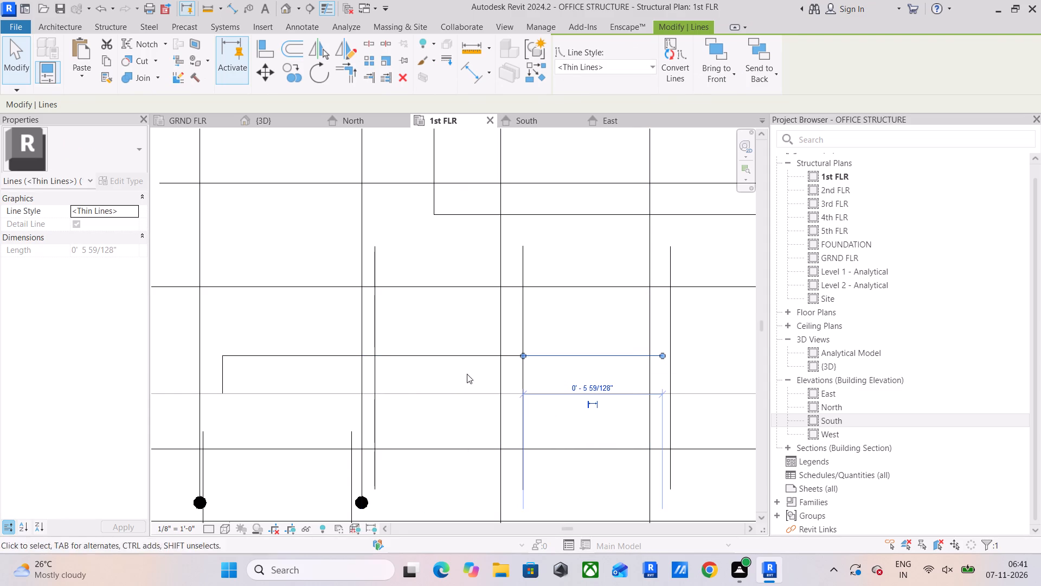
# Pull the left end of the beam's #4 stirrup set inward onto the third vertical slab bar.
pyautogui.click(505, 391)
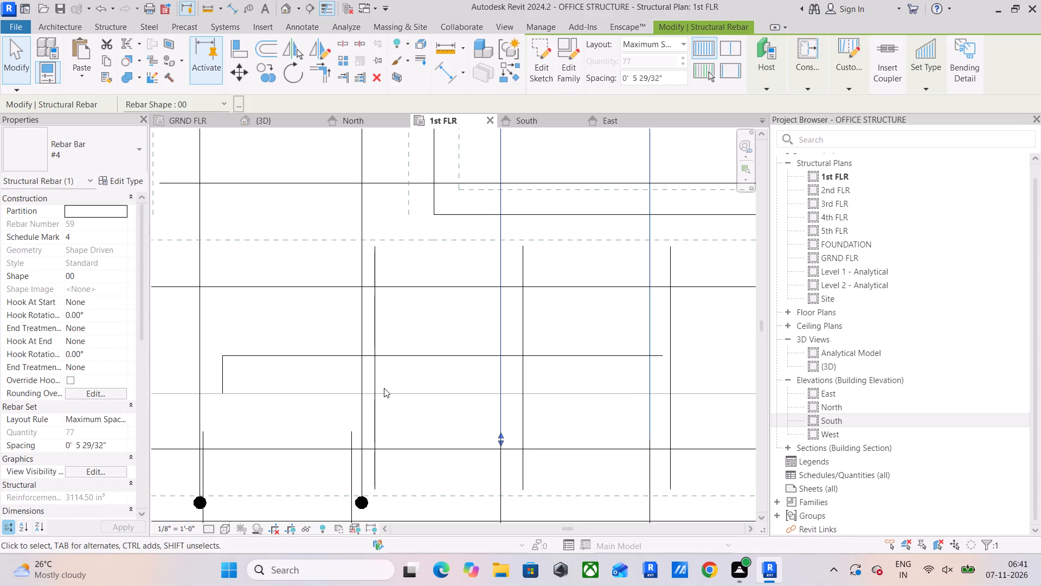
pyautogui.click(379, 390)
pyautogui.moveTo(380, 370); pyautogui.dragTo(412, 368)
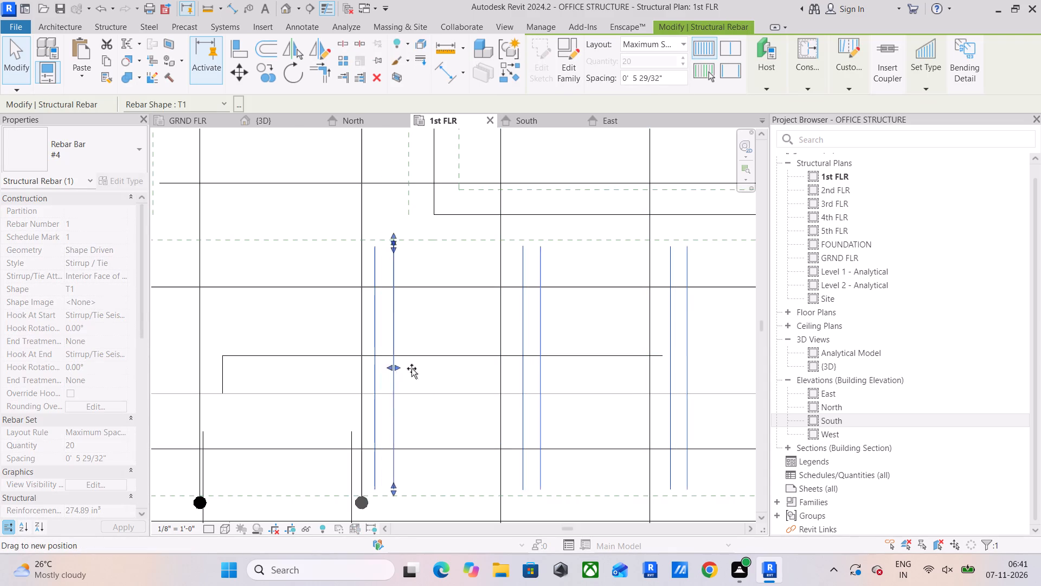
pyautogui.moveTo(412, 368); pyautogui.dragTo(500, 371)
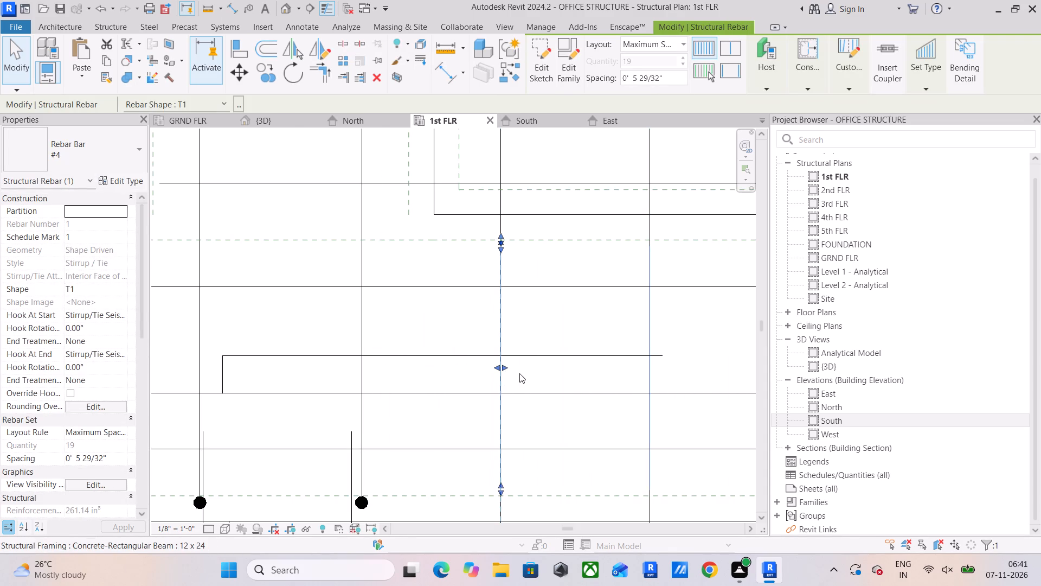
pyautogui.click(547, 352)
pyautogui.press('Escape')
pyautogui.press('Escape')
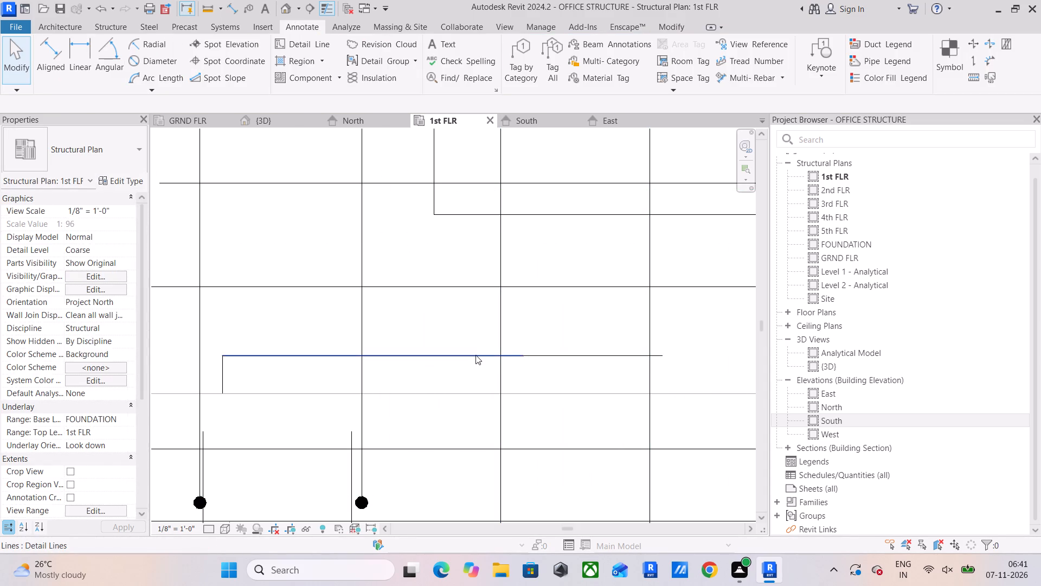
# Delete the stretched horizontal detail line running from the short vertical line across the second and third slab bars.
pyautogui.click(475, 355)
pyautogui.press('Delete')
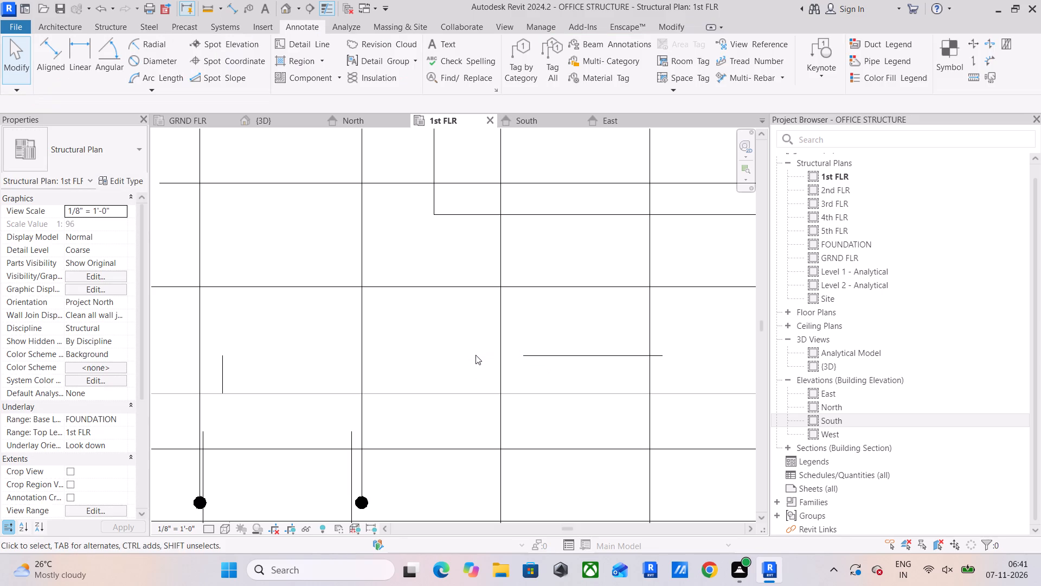
# Adjust both ends of the remaining horizontal detail line to the third and fourth vertical slab bars, making it 5 27/32" long.
pyautogui.click(547, 356)
pyautogui.moveTo(523, 354); pyautogui.dragTo(504, 353)
pyautogui.moveTo(660, 353); pyautogui.dragTo(652, 355)
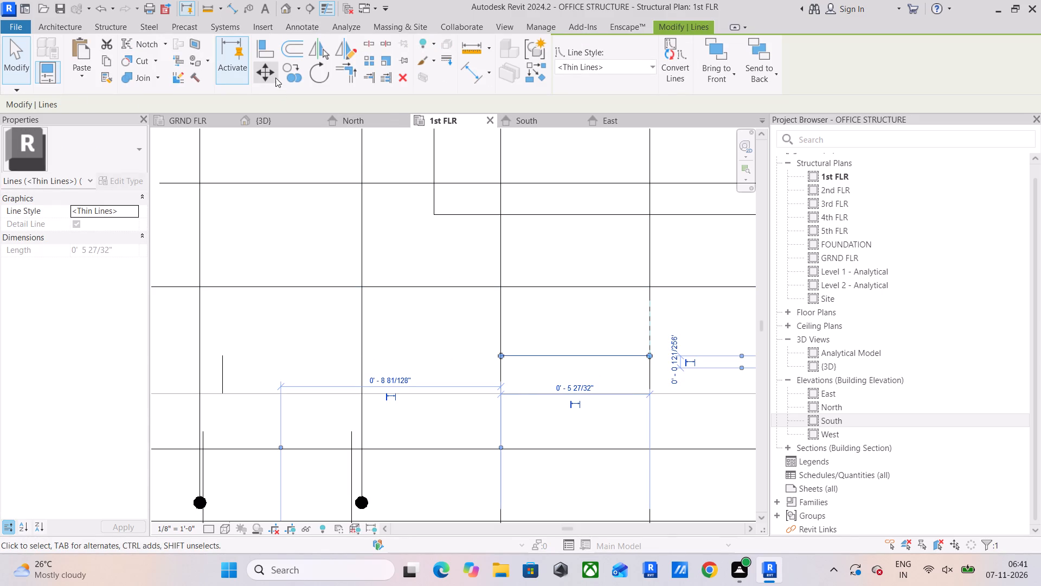
# Copy the 5 27/32" detail line twice end to end from the third slab bar toward the left column.
pyautogui.click(288, 74)
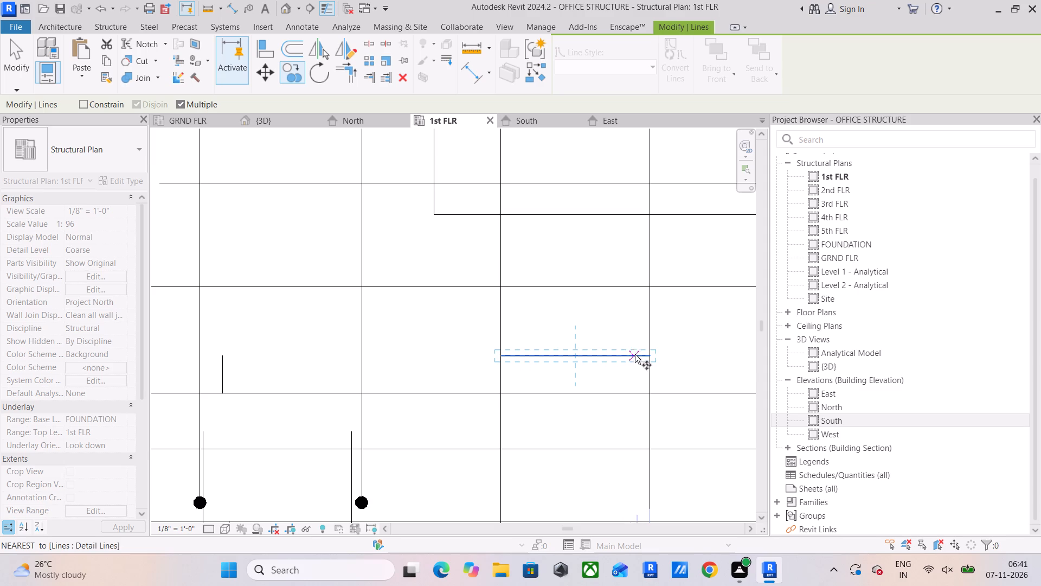
pyautogui.click(649, 353)
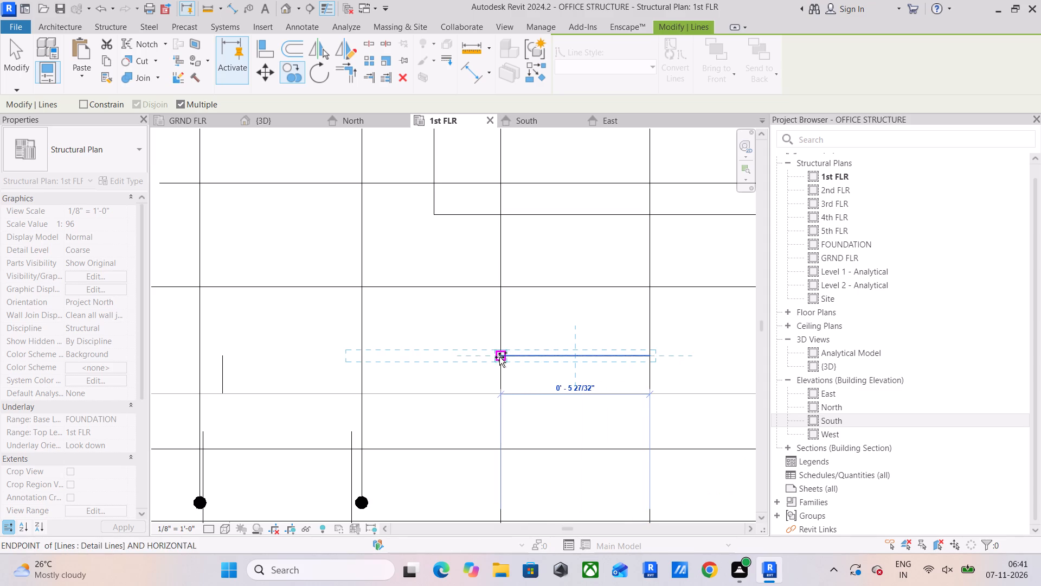
pyautogui.click(499, 357)
pyautogui.click(355, 356)
pyautogui.press('Escape')
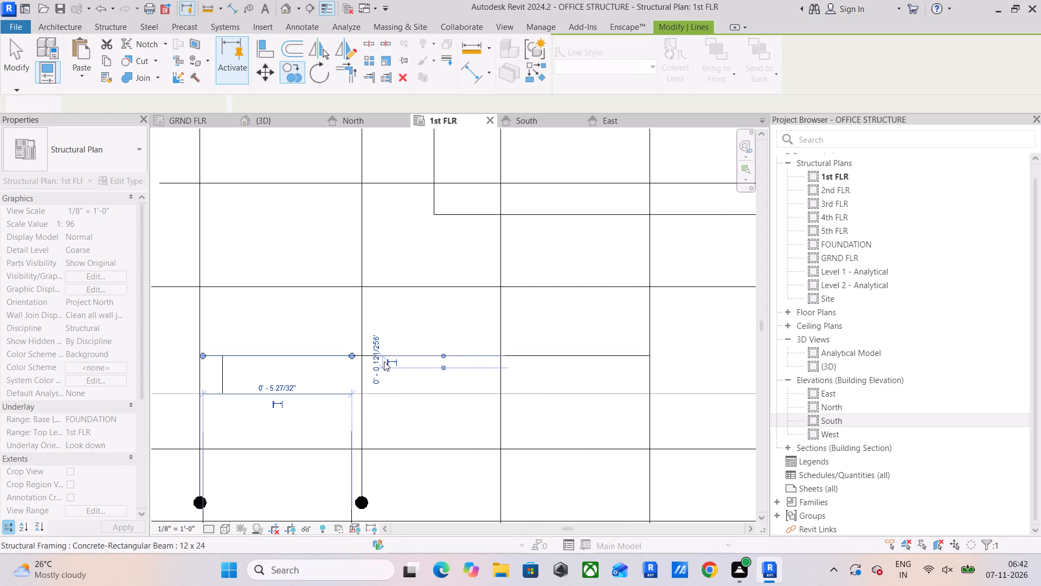
# Move the short vertical detail line onto the column-side end of the chain of copied horizontal lines.
pyautogui.moveTo(467, 354); pyautogui.dragTo(535, 345, button='middle')
pyautogui.scroll(1, 532, 346)
pyautogui.press('Escape')
pyautogui.press('Escape')
pyautogui.click(251, 365)
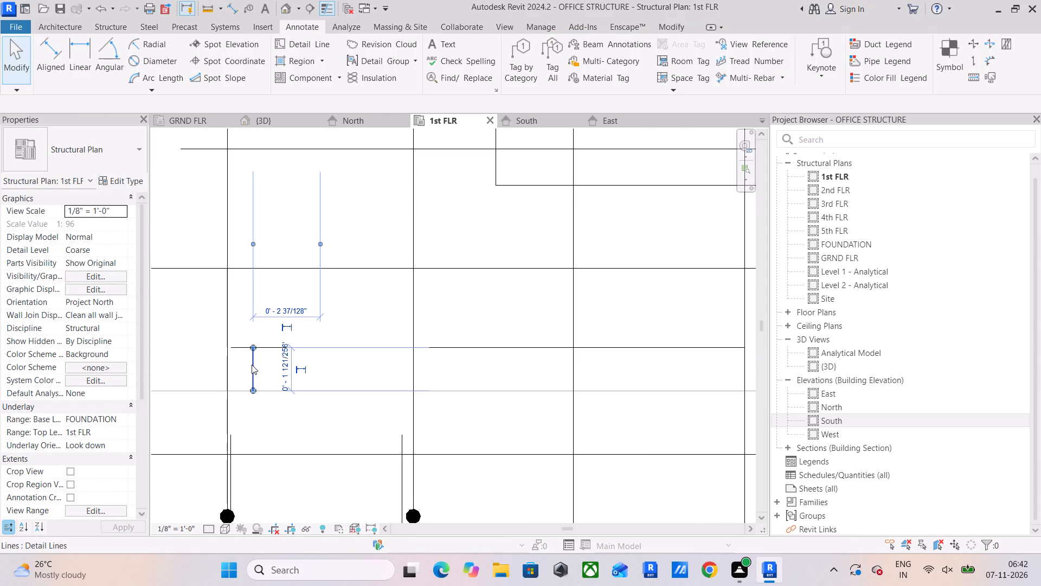
pyautogui.moveTo(253, 370); pyautogui.dragTo(234, 370)
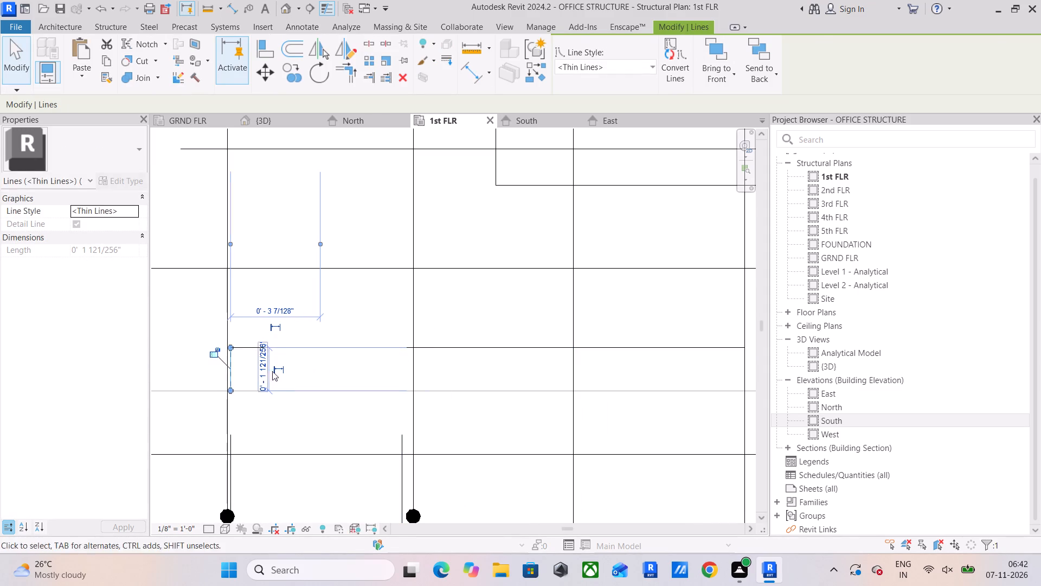
pyautogui.press('Escape')
# Extend the near end of the #4 T1 beam stirrup set to the short vertical guide line beside the left column.
pyautogui.click(569, 392)
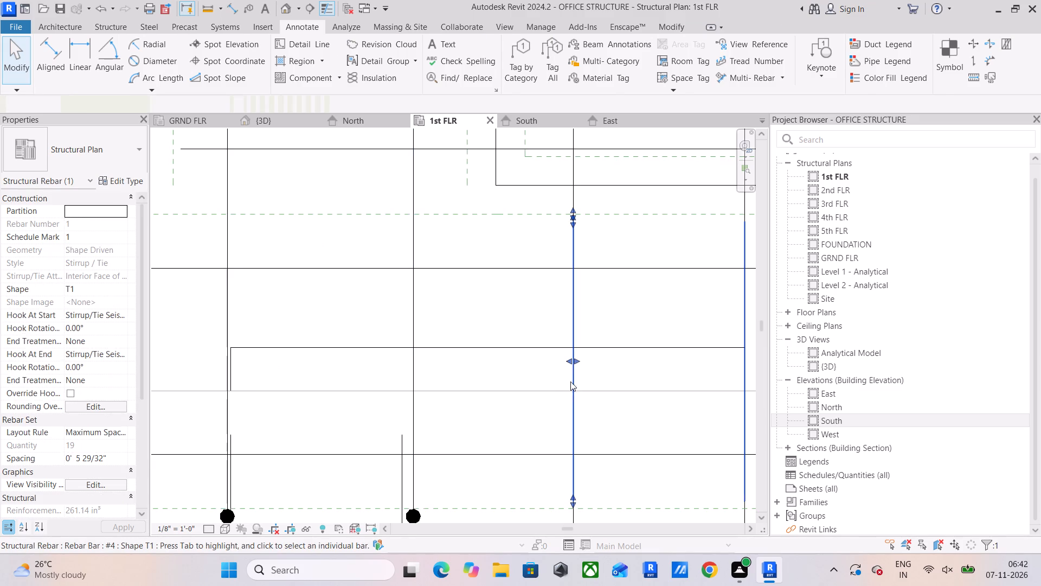
pyautogui.moveTo(569, 363); pyautogui.dragTo(237, 404)
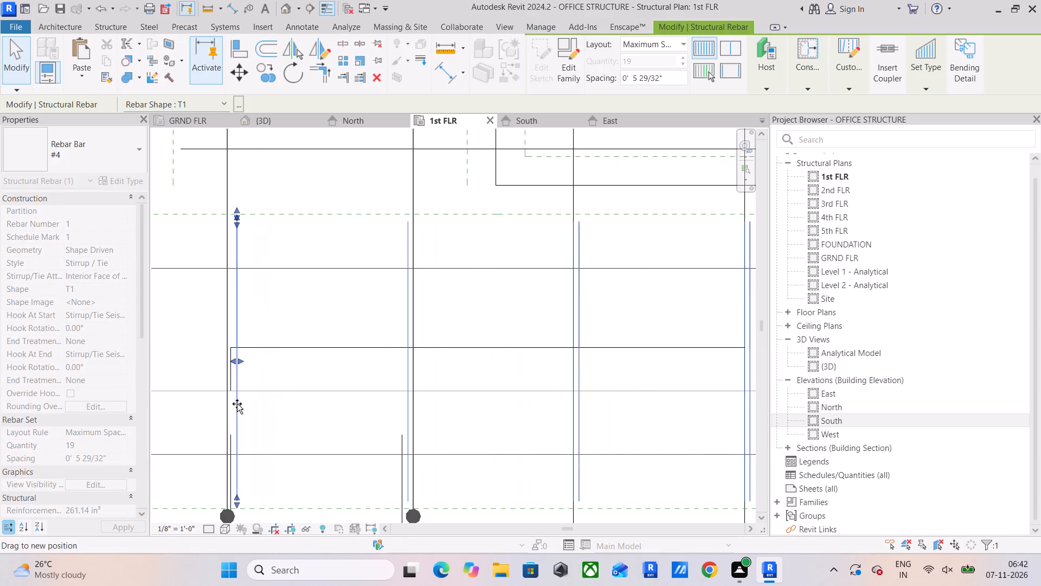
pyautogui.moveTo(237, 404); pyautogui.dragTo(235, 405)
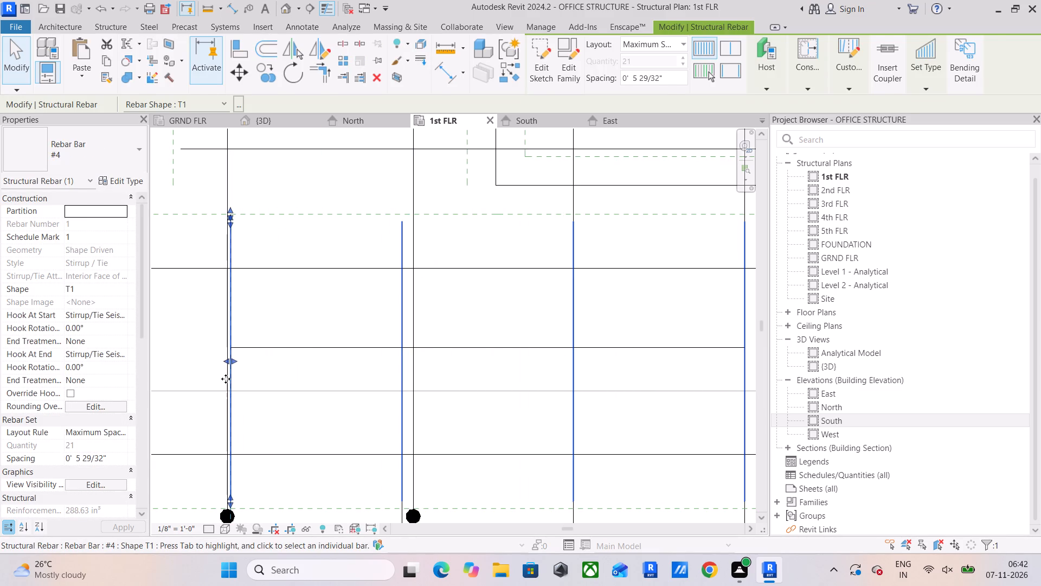
pyautogui.press('Escape')
# Delete all the thin detail-line guides used to space the stirrup set.
pyautogui.click(241, 346)
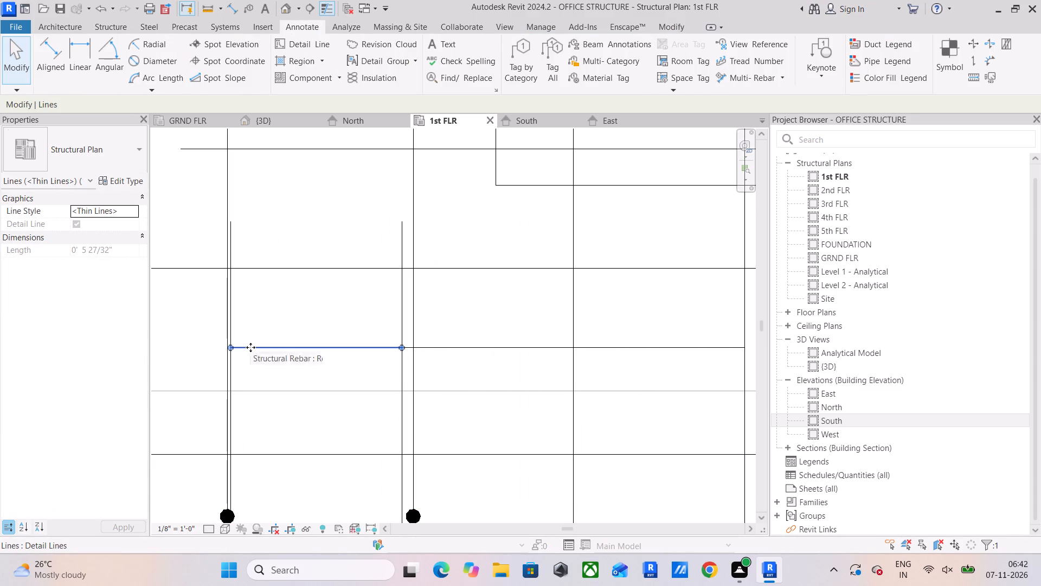
pyautogui.write('sa')
pyautogui.press('Delete')
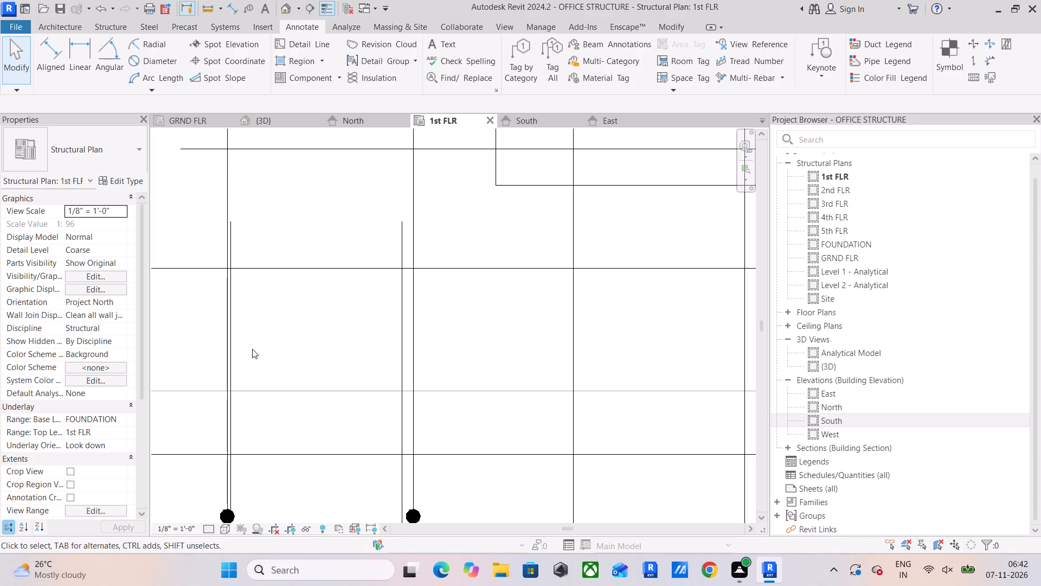
# Move the column-side end of the stirrup set in the beam between Manager Room and Account onto the first vertical slab bar.
pyautogui.scroll(-9, 470, 448)
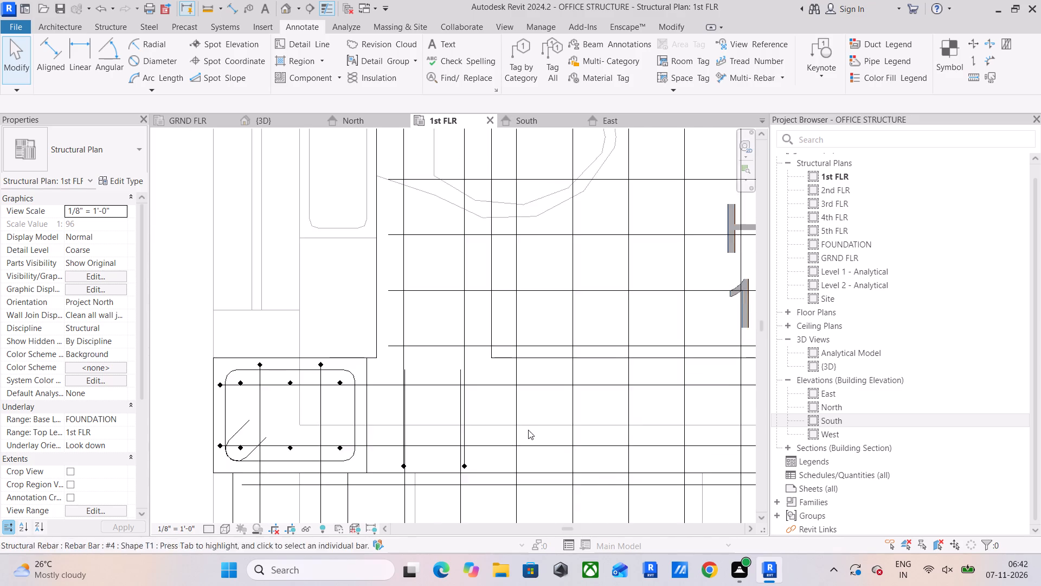
pyautogui.scroll(-5, 528, 430)
pyautogui.moveTo(550, 432); pyautogui.dragTo(532, 335, button='middle')
pyautogui.scroll(-9, 532, 335)
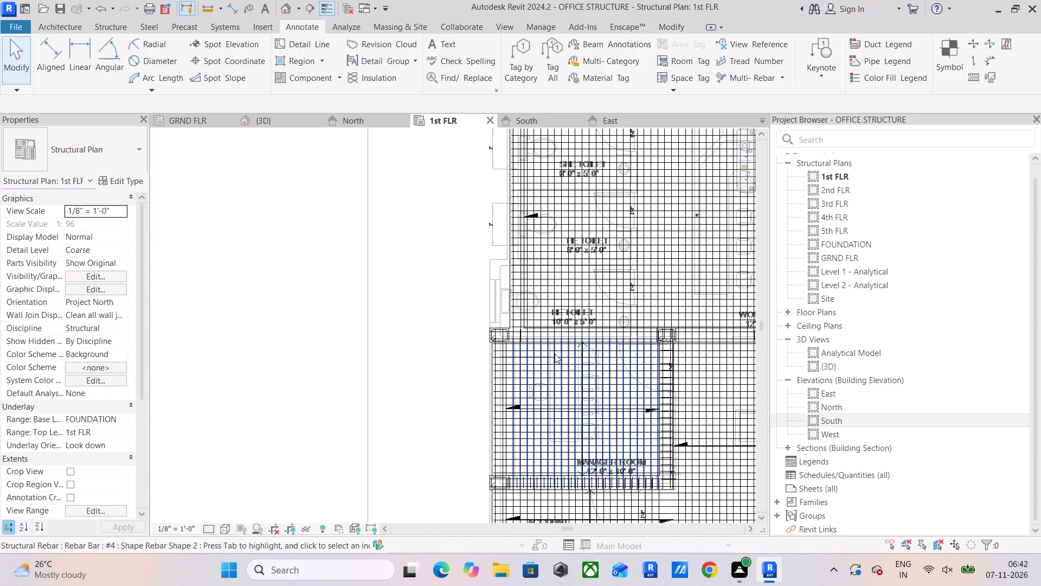
pyautogui.moveTo(564, 273); pyautogui.dragTo(566, 229, button='middle')
pyautogui.scroll(13, 522, 474)
pyautogui.scroll(4, 494, 400)
pyautogui.click(474, 400)
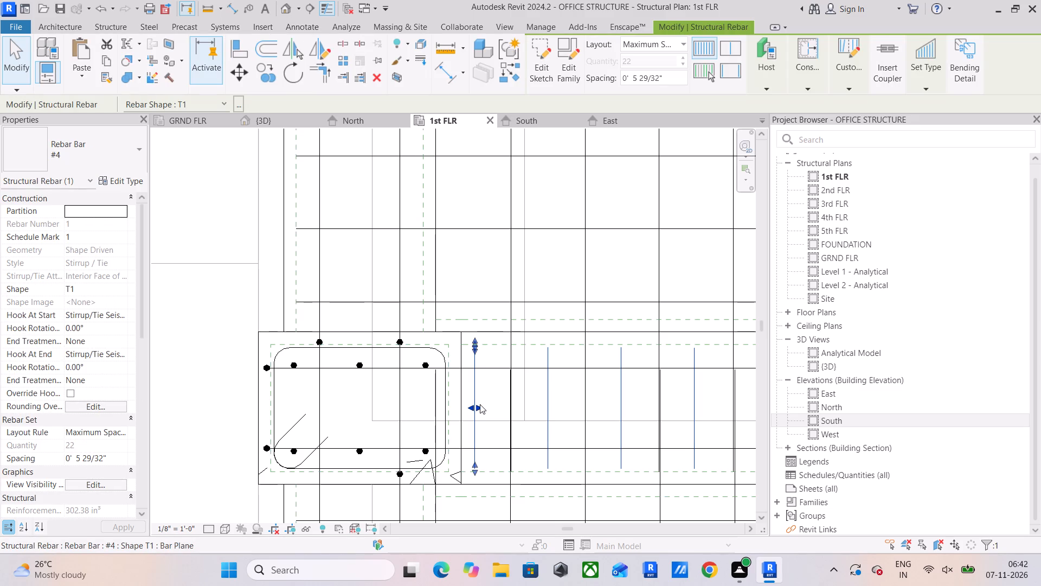
pyautogui.moveTo(479, 404); pyautogui.dragTo(510, 411)
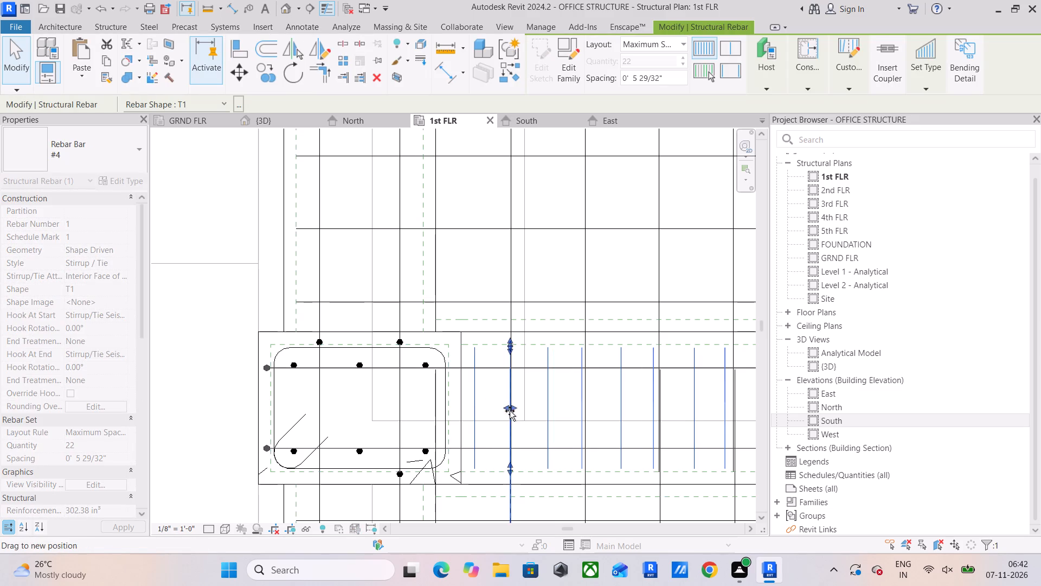
pyautogui.moveTo(510, 411); pyautogui.dragTo(511, 411)
# Extend the far end of that beam's stirrup set to the vertical slab bar nearest the opposite beam.
pyautogui.scroll(-8, 555, 417)
pyautogui.moveTo(630, 415); pyautogui.dragTo(575, 428, button='middle')
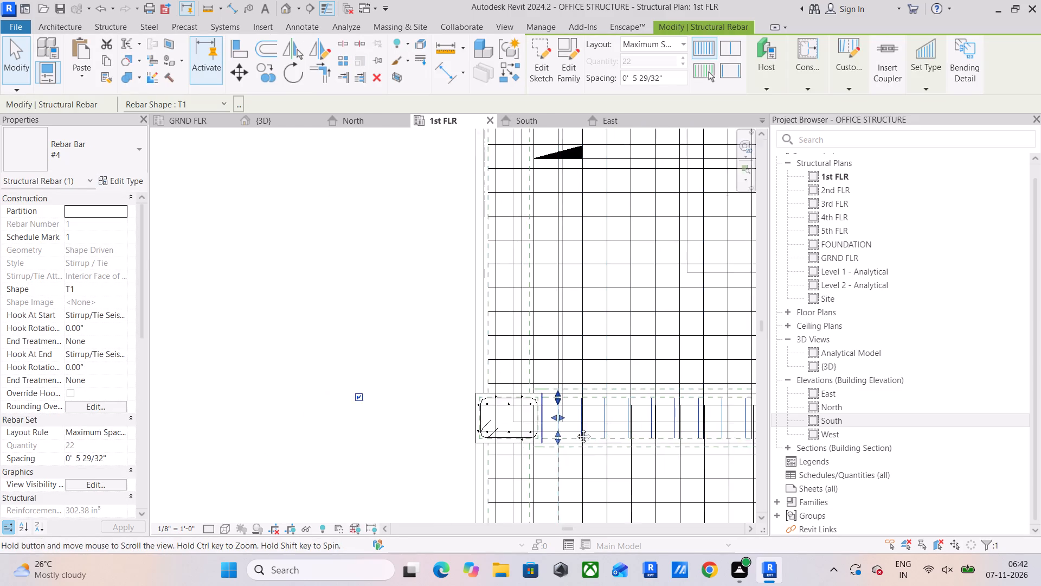
pyautogui.moveTo(575, 428); pyautogui.dragTo(540, 434, button='middle')
pyautogui.moveTo(550, 433); pyautogui.dragTo(371, 394, button='middle')
pyautogui.scroll(4, 568, 416)
pyautogui.scroll(-7, 572, 418)
pyautogui.moveTo(619, 432); pyautogui.dragTo(610, 434, button='middle')
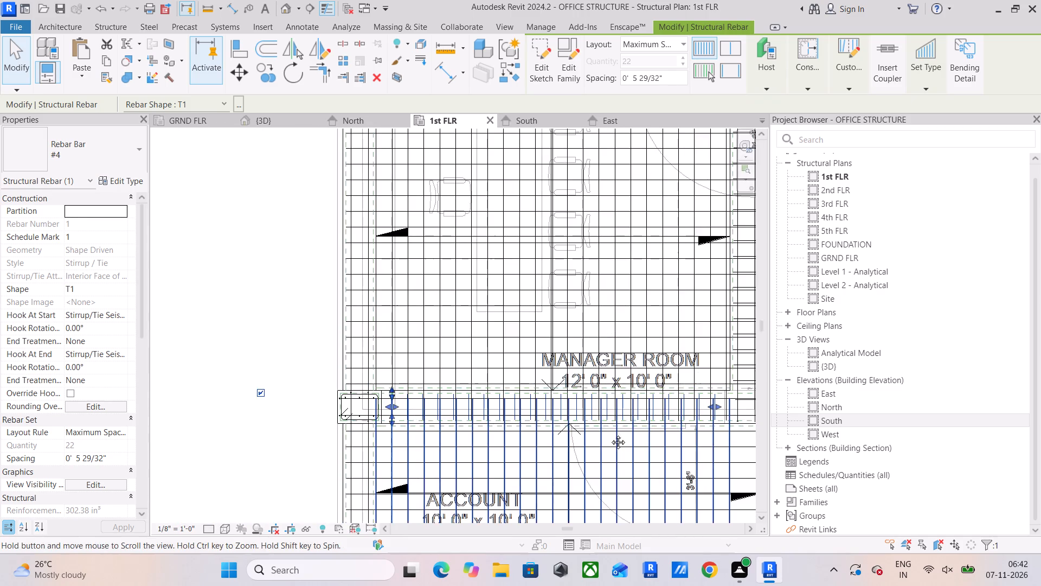
pyautogui.moveTo(610, 434); pyautogui.dragTo(447, 439, button='middle')
pyautogui.scroll(4, 571, 406)
pyautogui.scroll(10, 525, 431)
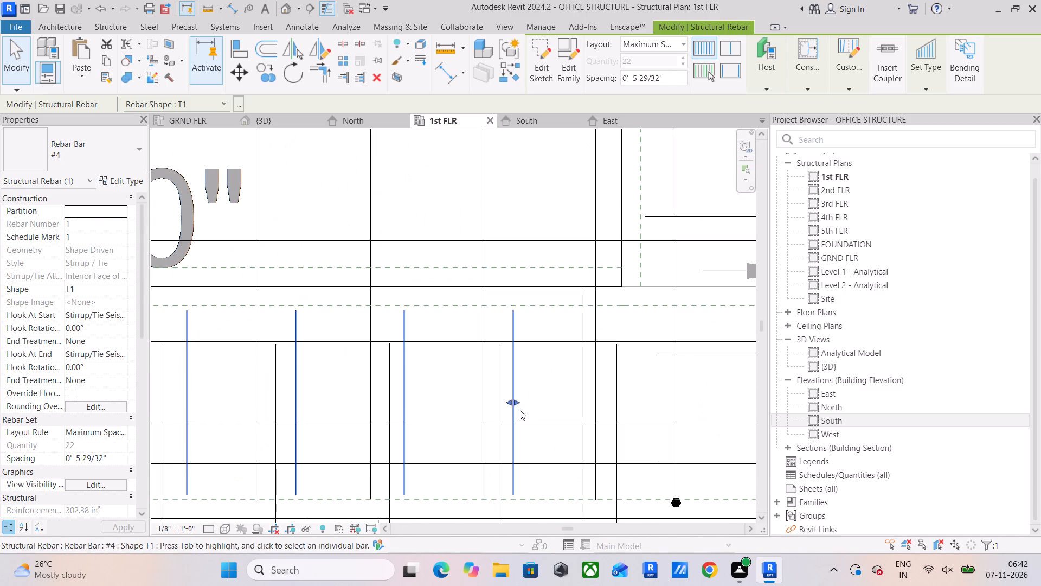
pyautogui.moveTo(518, 404); pyautogui.dragTo(595, 414)
pyautogui.scroll(-1, 536, 422)
pyautogui.click(536, 417)
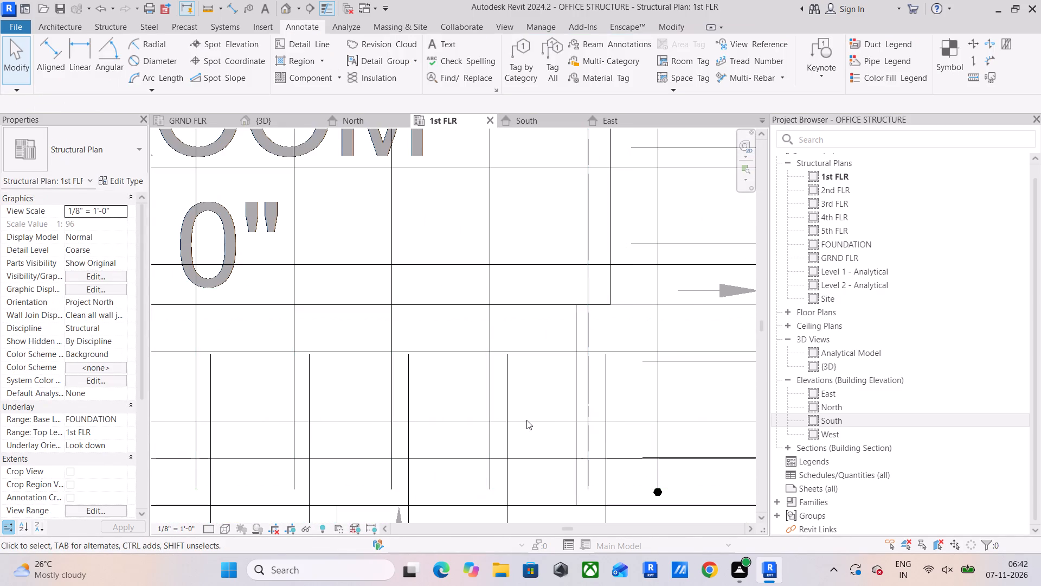
# Adjust the far end of the Account slab's vertical #4 bar set to line up with the beam's last stirrup.
pyautogui.scroll(-1, 526, 420)
pyautogui.click(511, 426)
pyautogui.scroll(-8, 511, 425)
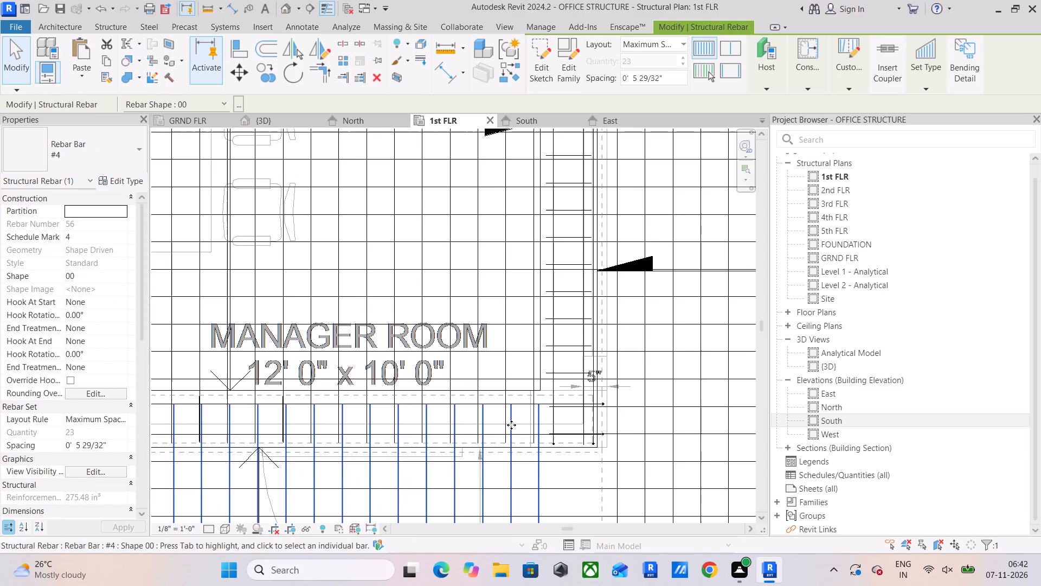
pyautogui.moveTo(511, 425); pyautogui.dragTo(542, 279, button='middle')
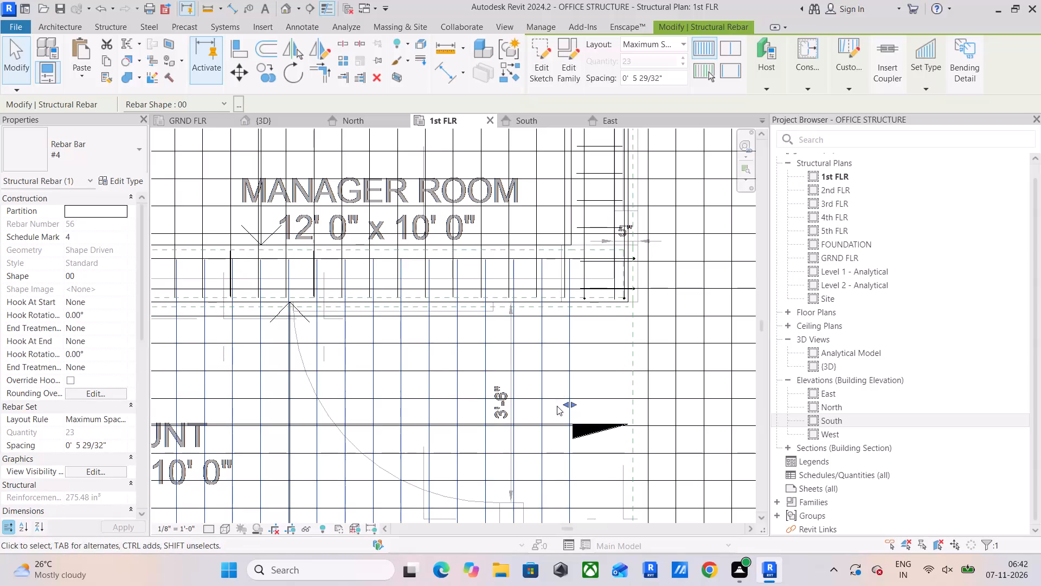
pyautogui.click(562, 403)
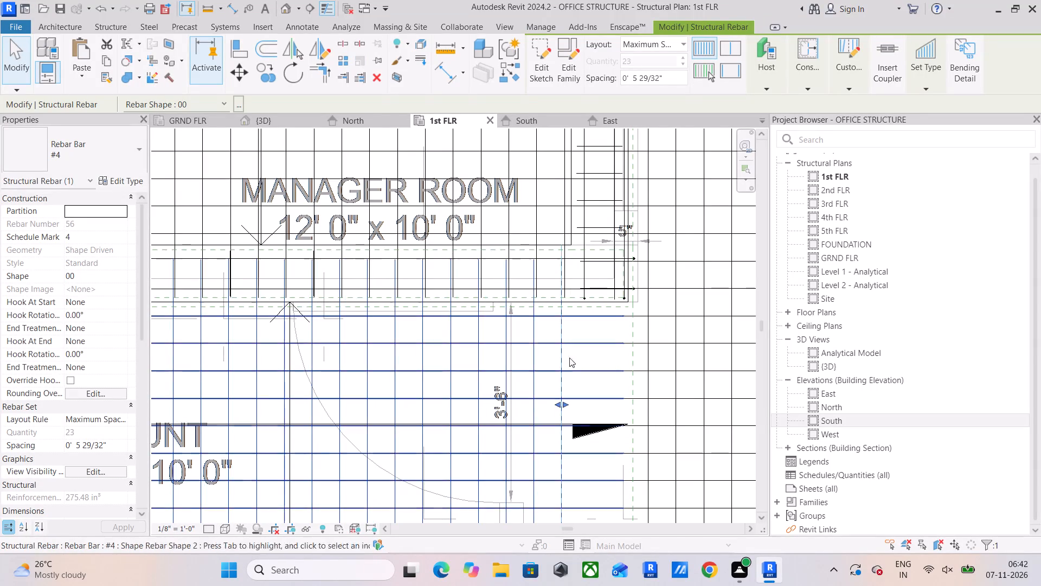
pyautogui.scroll(4, 563, 374)
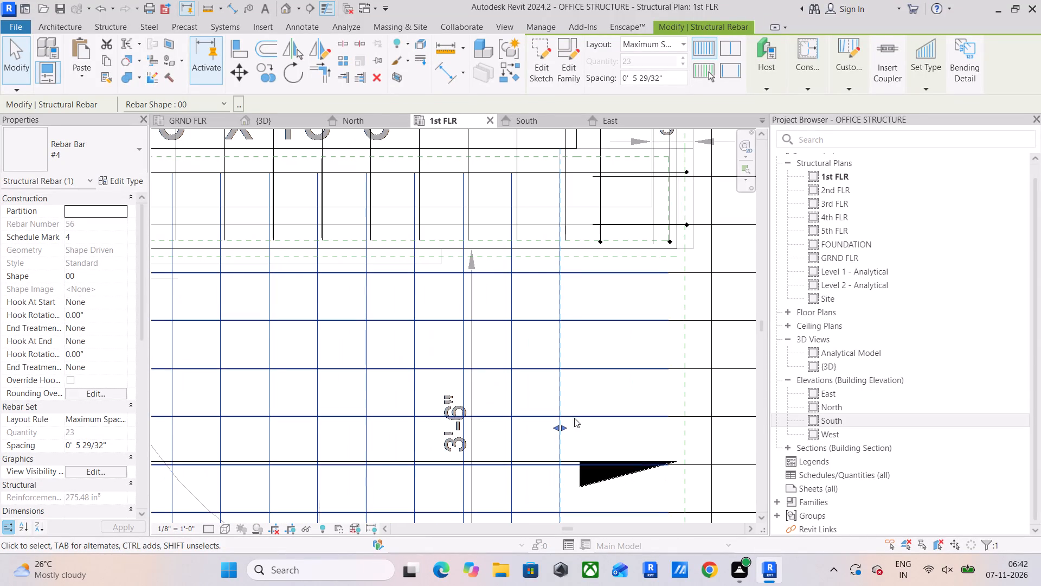
pyautogui.moveTo(562, 428); pyautogui.dragTo(567, 428)
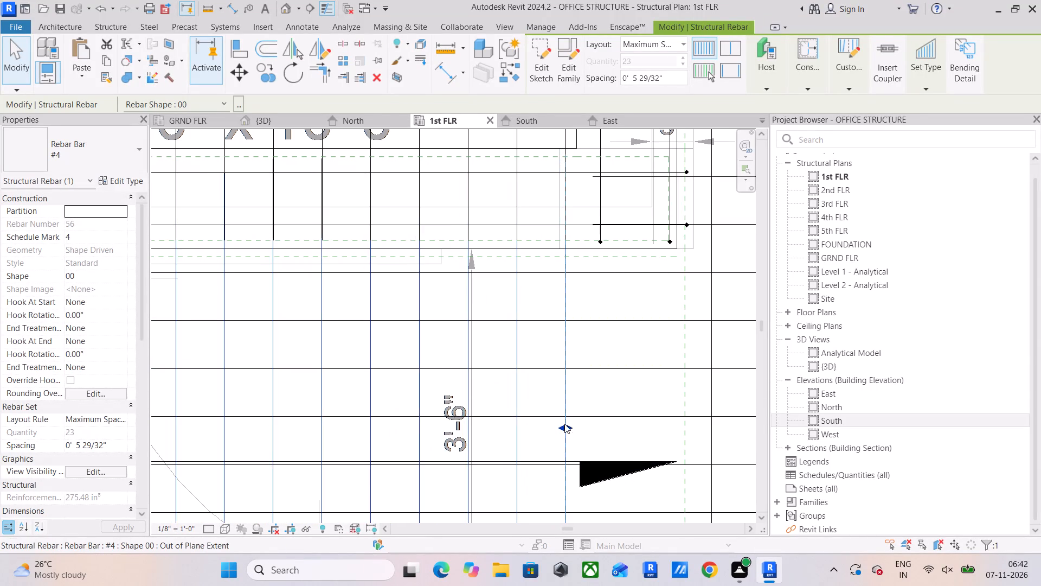
# Draw a horizontal detail line about 5 217/256" long between the last two vertical bars of the Account slab.
pyautogui.scroll(-9, 564, 424)
pyautogui.moveTo(562, 415); pyautogui.dragTo(550, 334, button='middle')
pyautogui.scroll(5, 570, 316)
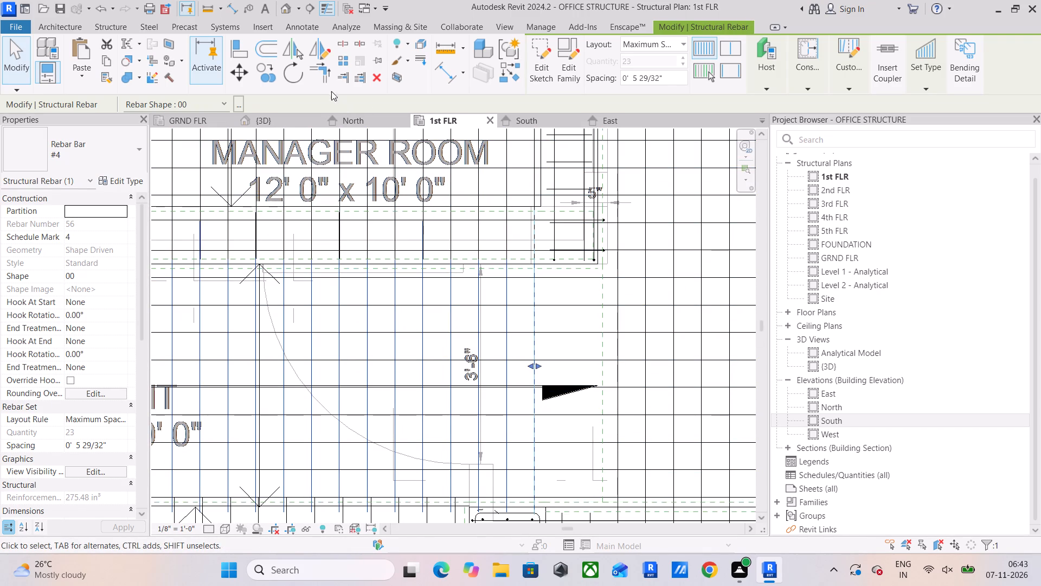
pyautogui.click(304, 28)
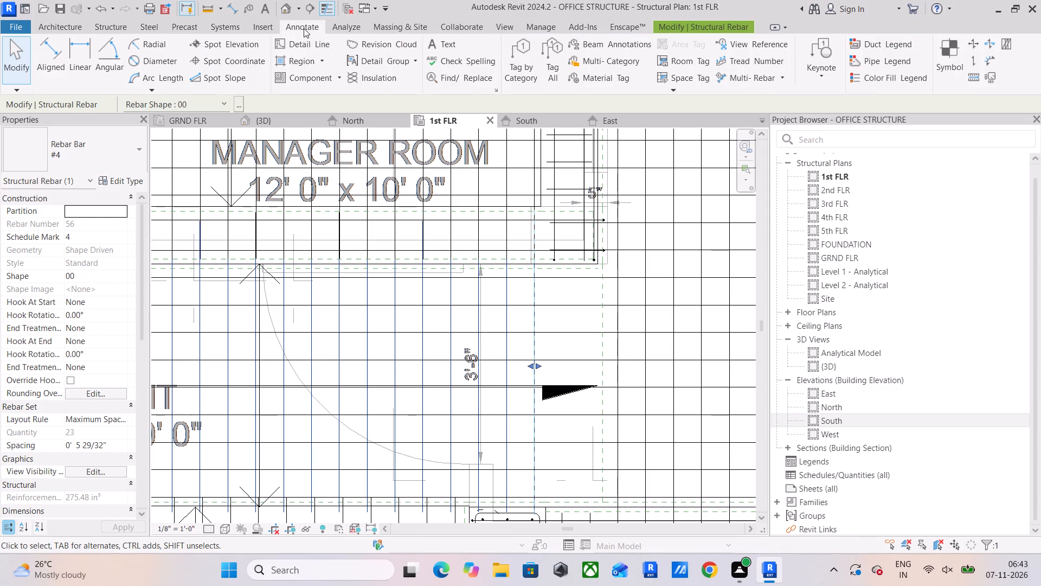
pyautogui.click(299, 43)
pyautogui.scroll(6, 533, 334)
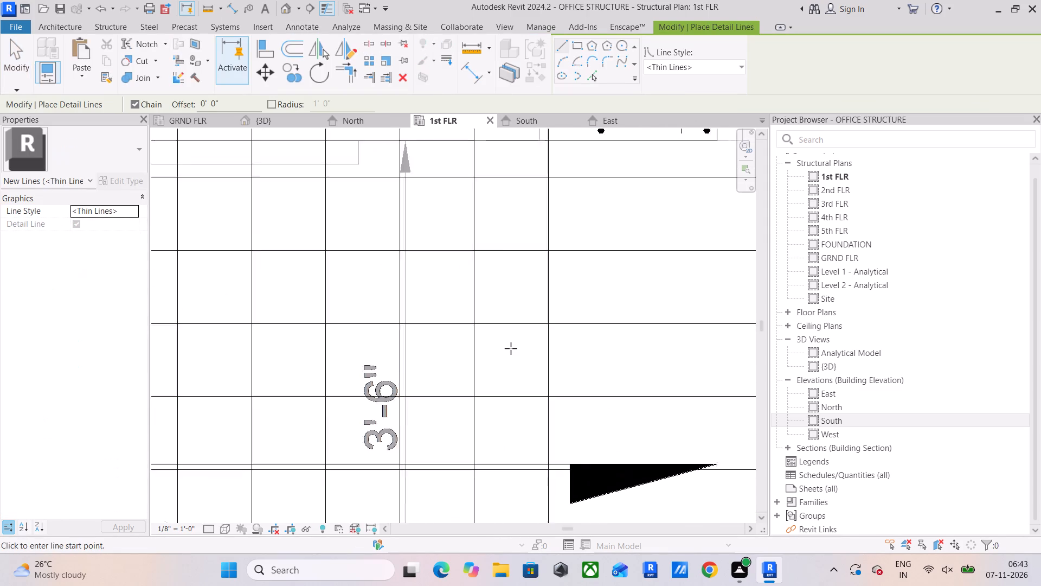
pyautogui.scroll(2, 511, 348)
pyautogui.click(474, 364)
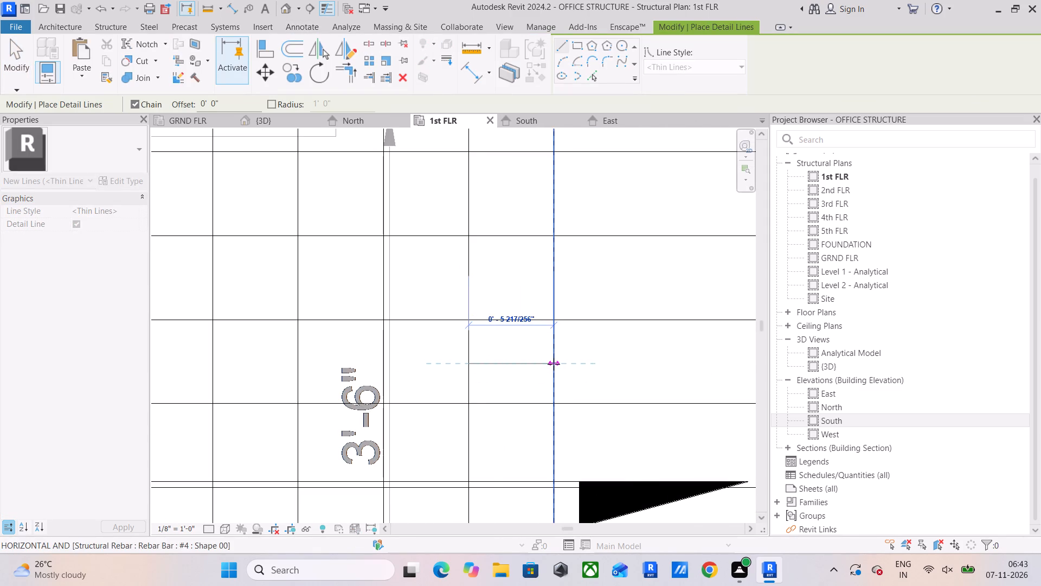
pyautogui.click(554, 364)
pyautogui.press('Escape')
pyautogui.press('Escape')
pyautogui.press('Escape')
# Copy the 5 217/256" detail line twice end to end beyond the last vertical slab bar.
pyautogui.click(538, 362)
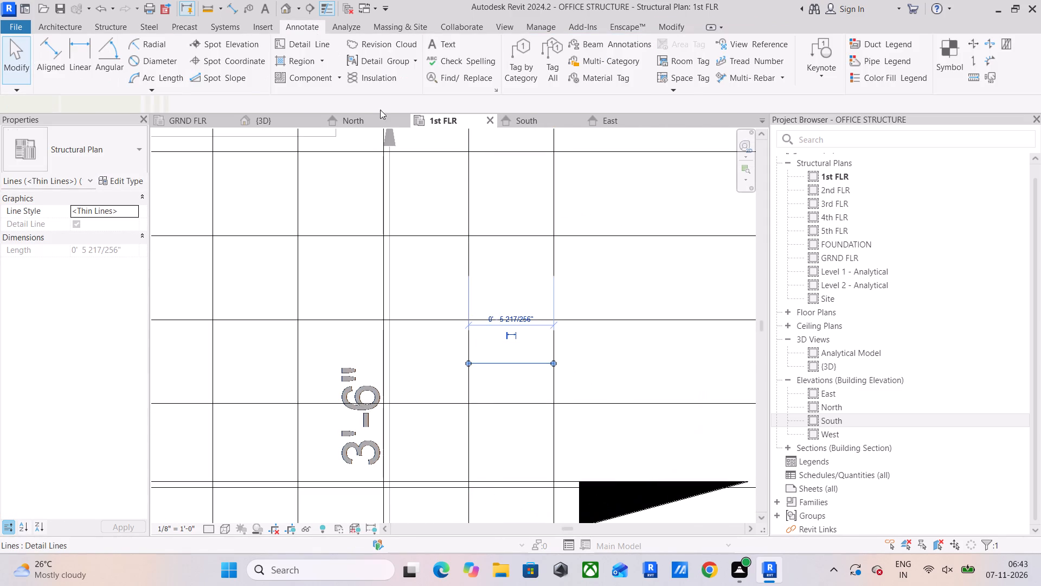
pyautogui.click(287, 78)
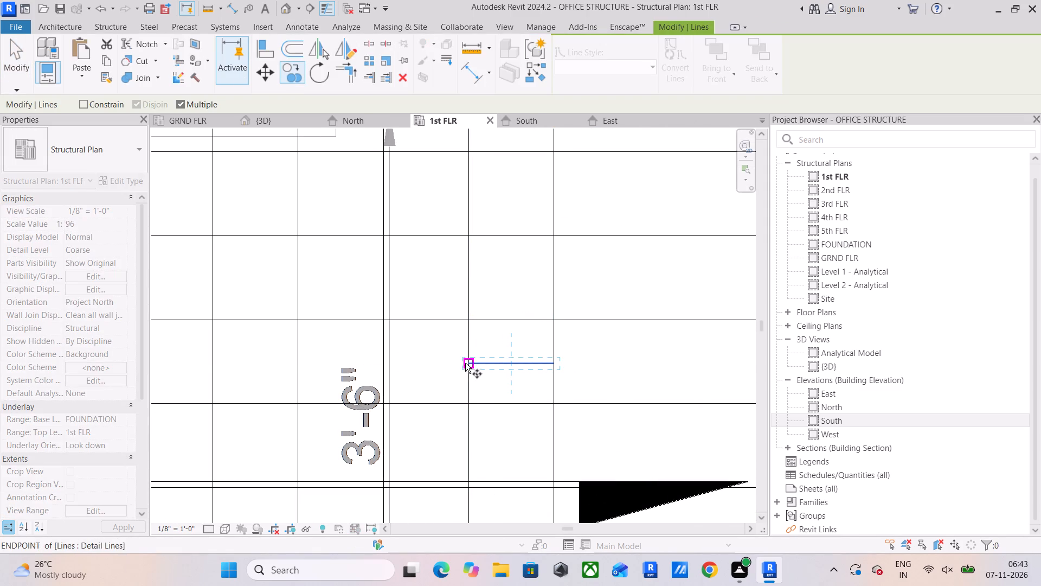
pyautogui.click(465, 363)
pyautogui.click(557, 366)
pyautogui.scroll(-4, 560, 364)
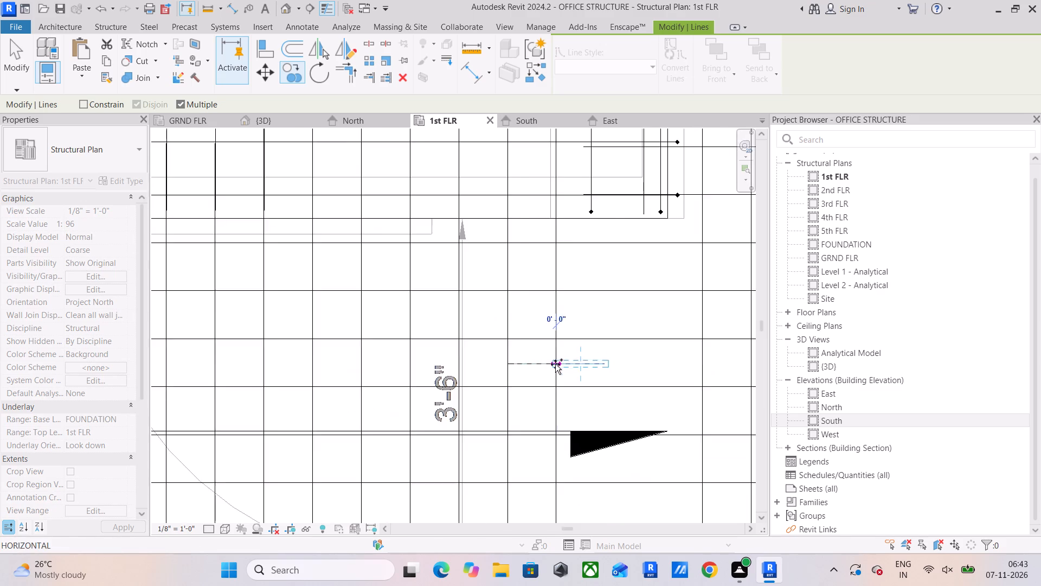
pyautogui.moveTo(547, 366); pyautogui.dragTo(416, 360, button='middle')
pyautogui.click(475, 358)
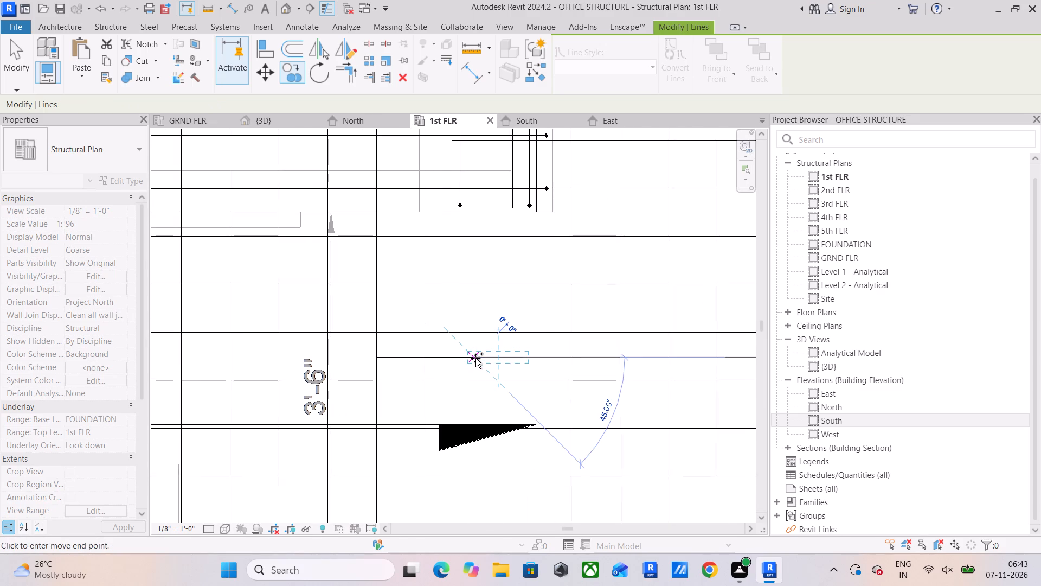
pyautogui.press('Escape')
pyautogui.press('Escape')
pyautogui.press('Escape')
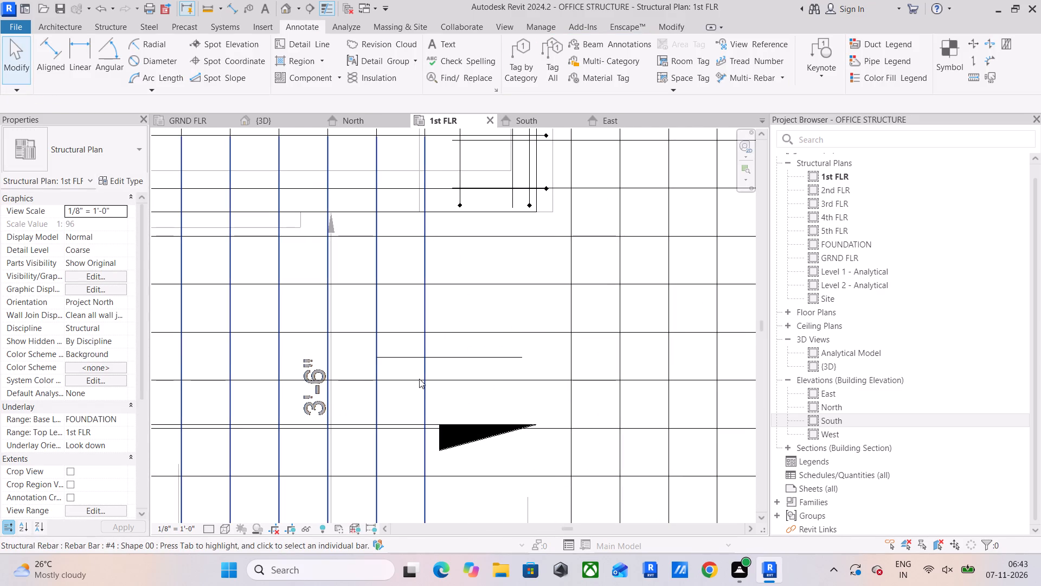
# Extend the Account slab's vertical #4 bar set to the far end of the copied detail lines.
pyautogui.click(422, 373)
pyautogui.moveTo(431, 391); pyautogui.dragTo(448, 392)
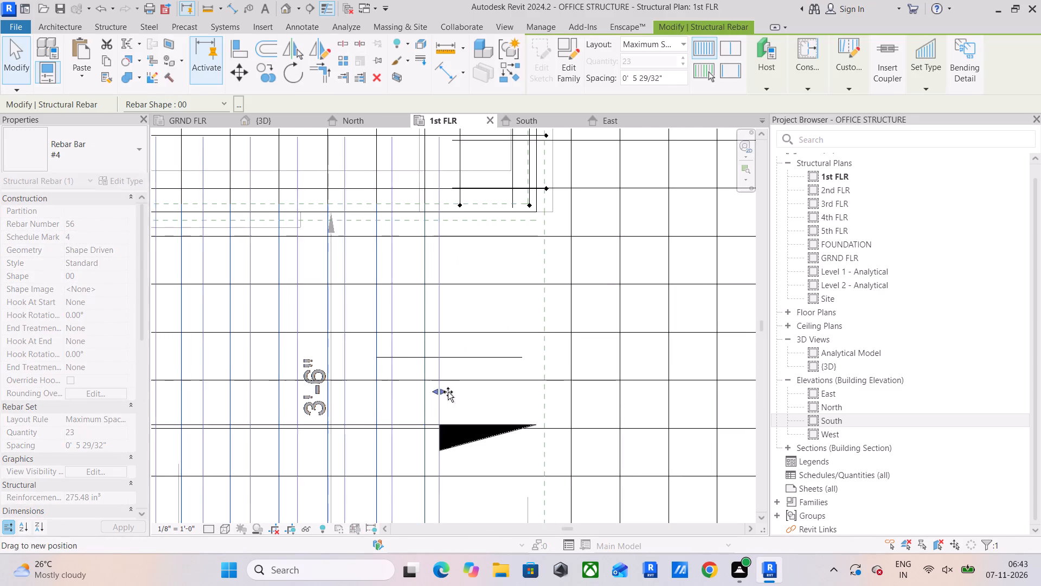
pyautogui.moveTo(448, 392); pyautogui.dragTo(520, 400)
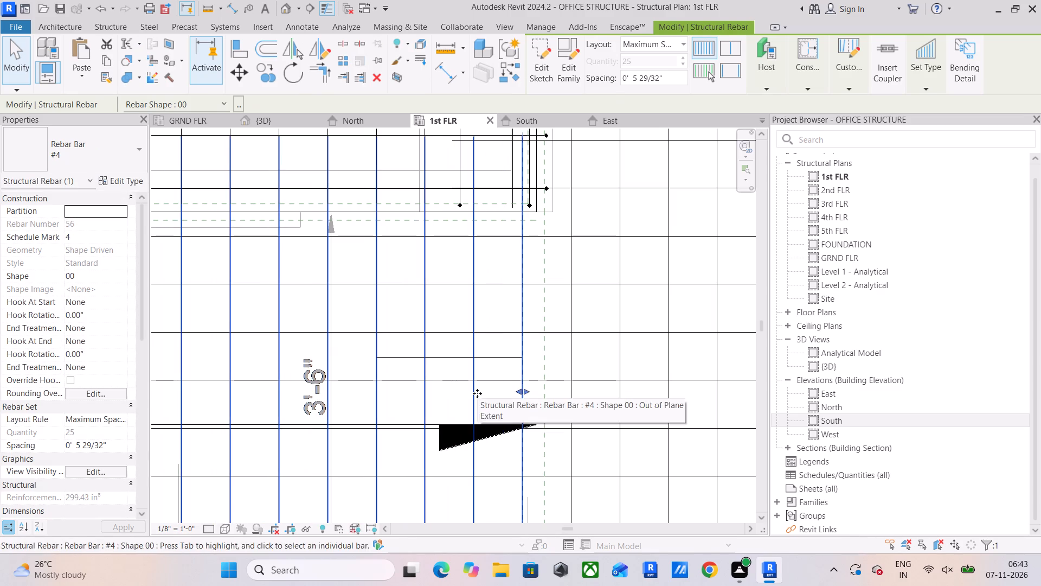
# Delete all the detail-line guides beside the Account slab bars.
pyautogui.scroll(-3, 439, 340)
pyautogui.press('Escape')
pyautogui.press('Escape')
pyautogui.click(450, 354)
pyautogui.write('sa')
pyautogui.press('Delete')
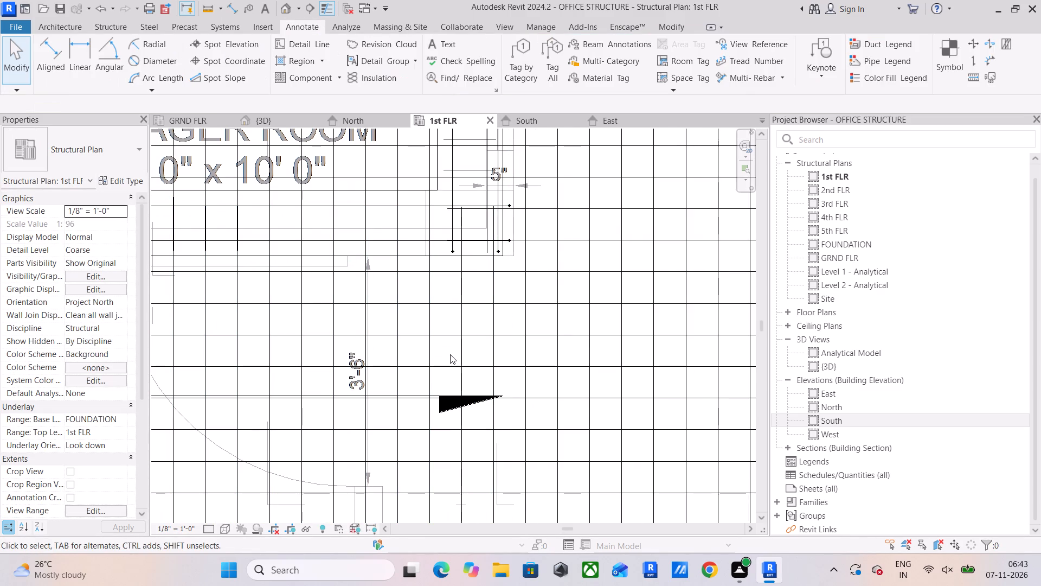
# Examine how the stirrups in the beam between Account and Manager Room line up with the vertical slab bars near the left column.
pyautogui.scroll(-2, 450, 354)
pyautogui.moveTo(450, 354); pyautogui.dragTo(488, 342, button='middle')
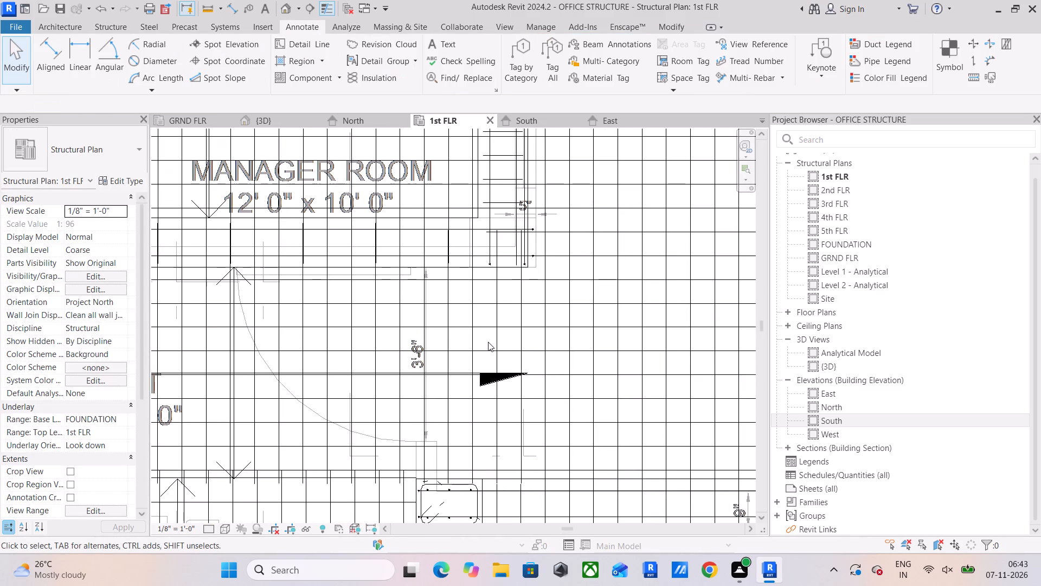
pyautogui.scroll(-3, 488, 342)
pyautogui.moveTo(497, 340); pyautogui.dragTo(568, 294, button='middle')
pyautogui.moveTo(475, 324); pyautogui.dragTo(497, 296, button='middle')
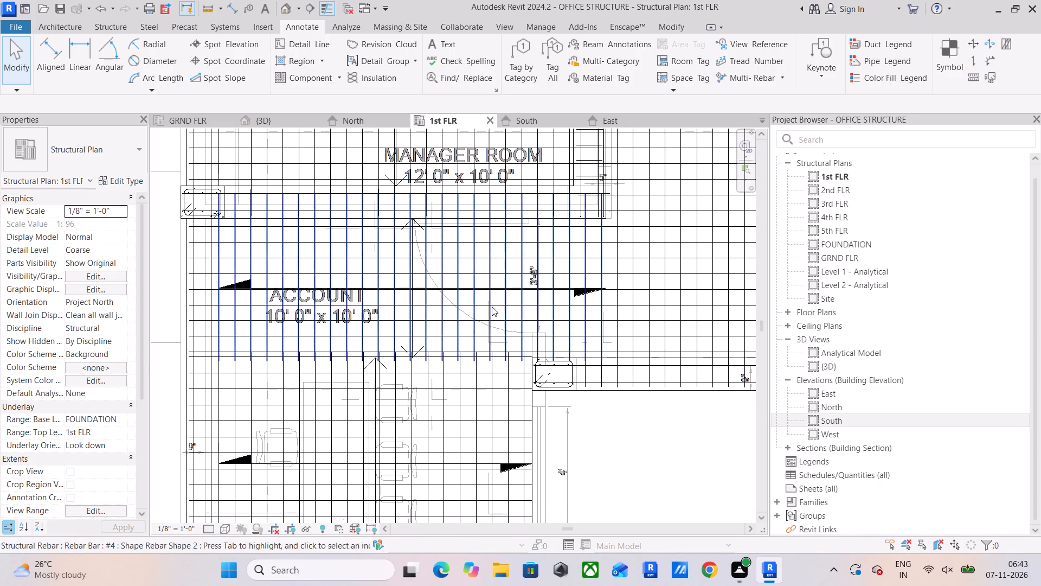
pyautogui.scroll(5, 237, 292)
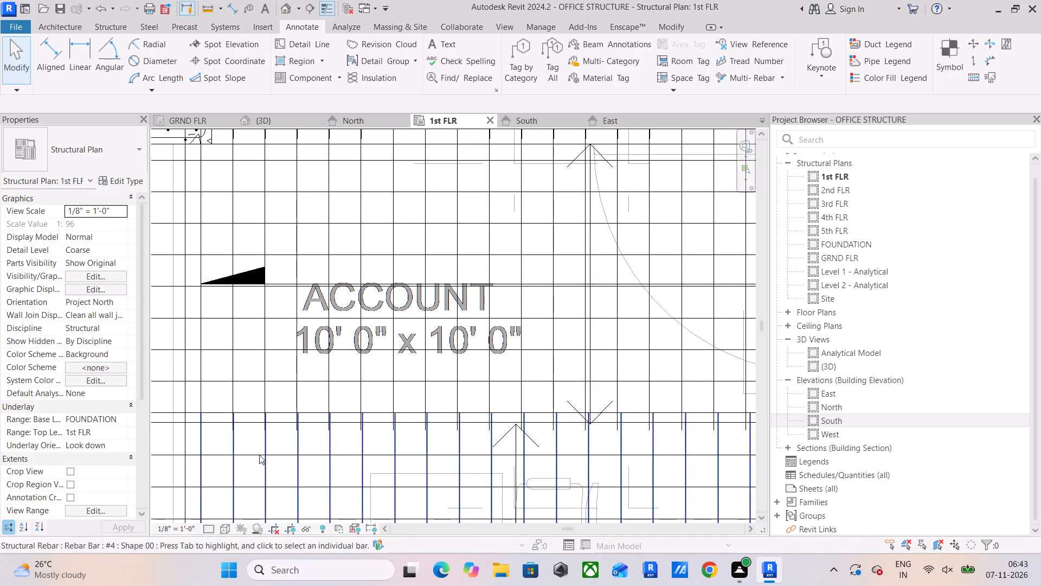
pyautogui.scroll(-4, 252, 401)
pyautogui.moveTo(262, 395); pyautogui.dragTo(279, 474, button='middle')
pyautogui.scroll(5, 264, 348)
pyautogui.moveTo(293, 306); pyautogui.dragTo(283, 391, button='middle')
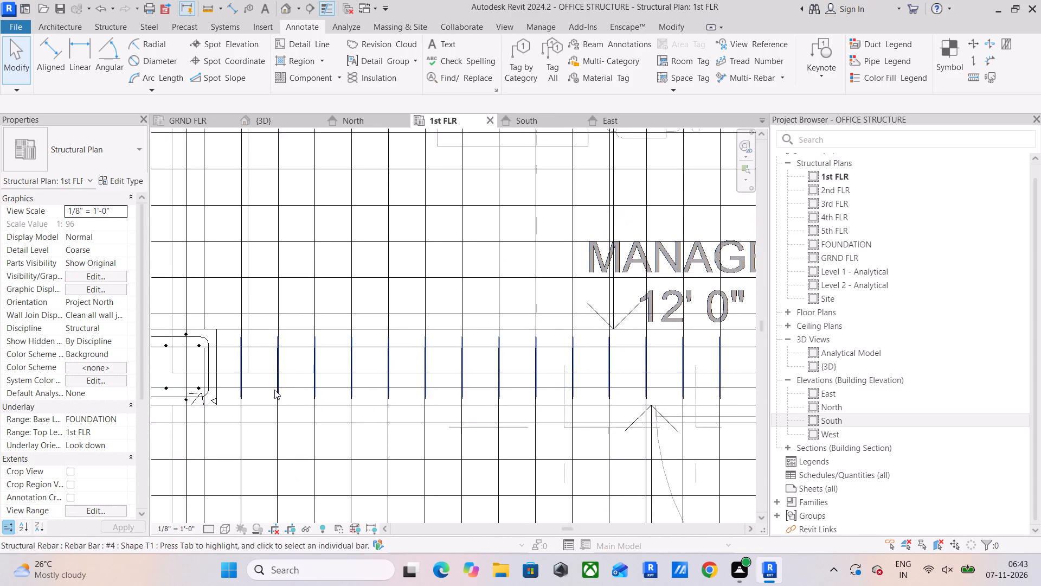
pyautogui.scroll(12, 249, 371)
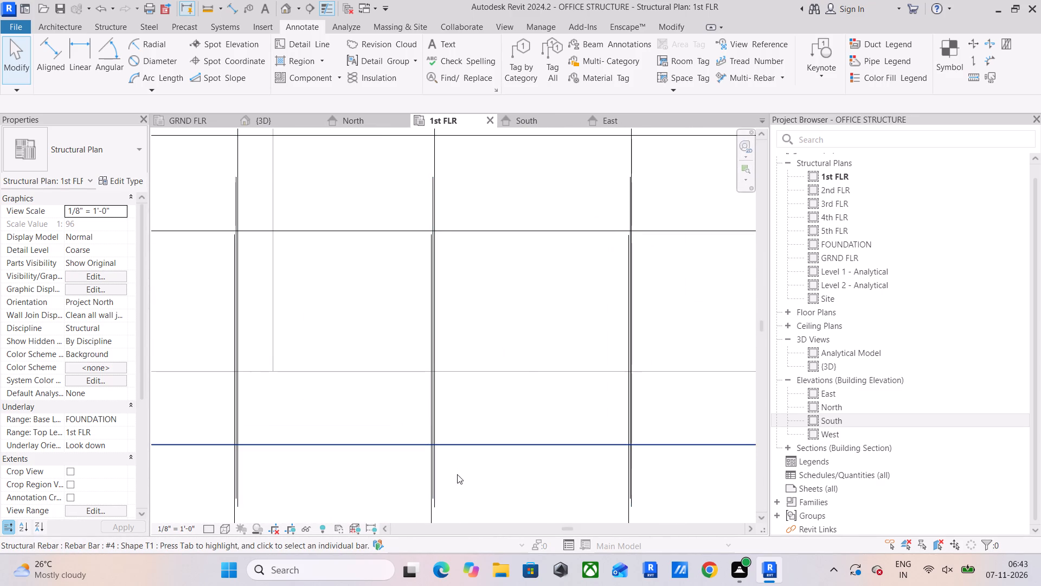
# Examine how the vertical #4 slab bars of Account and Manager Room line up along the full length of their shared beam.
pyautogui.click(440, 496)
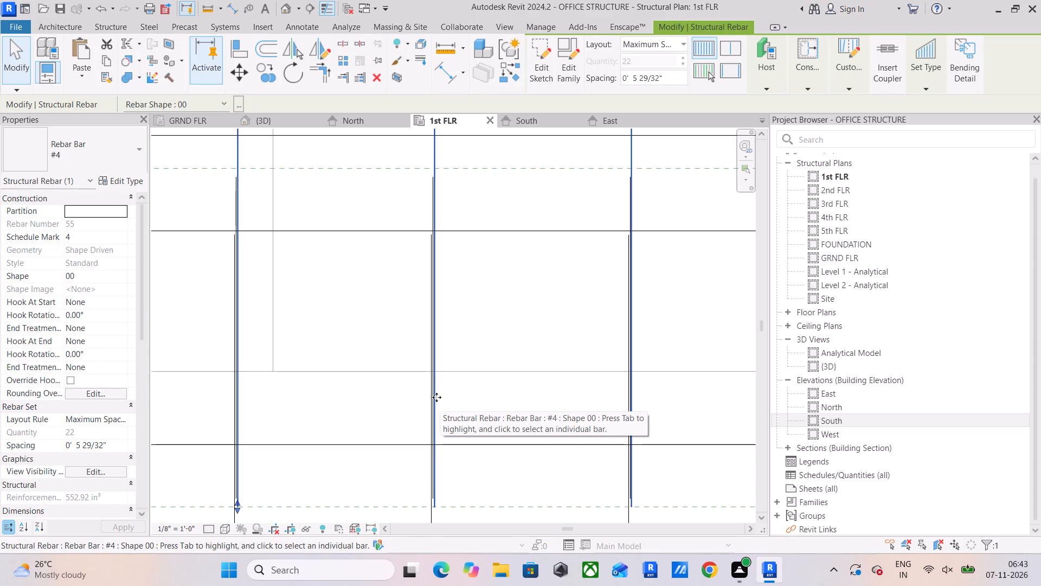
pyautogui.scroll(-5, 436, 397)
pyautogui.scroll(-4, 322, 414)
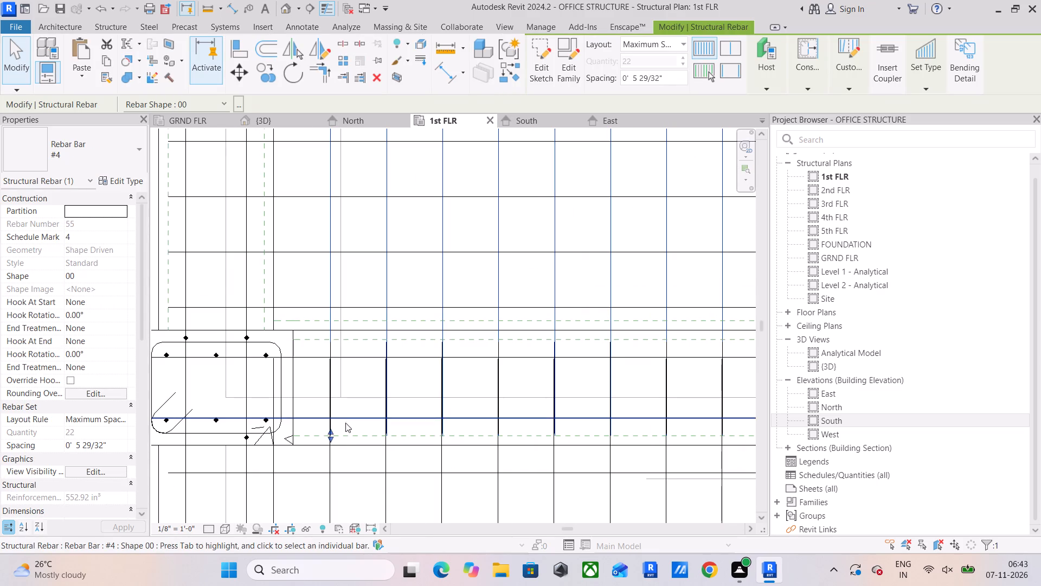
pyautogui.press('Escape')
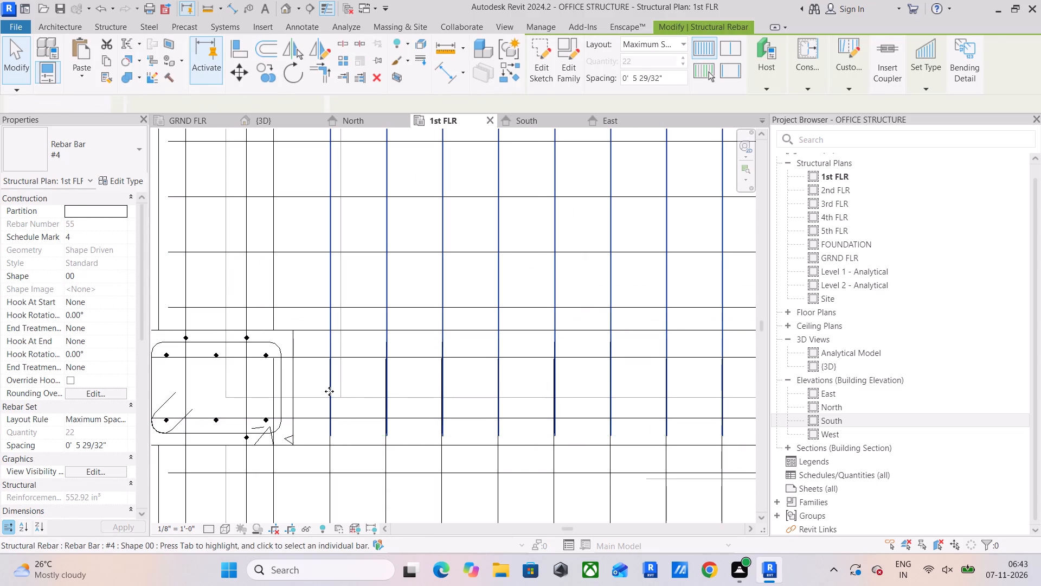
pyautogui.click(331, 454)
pyautogui.scroll(11, 329, 412)
pyautogui.scroll(-4, 336, 329)
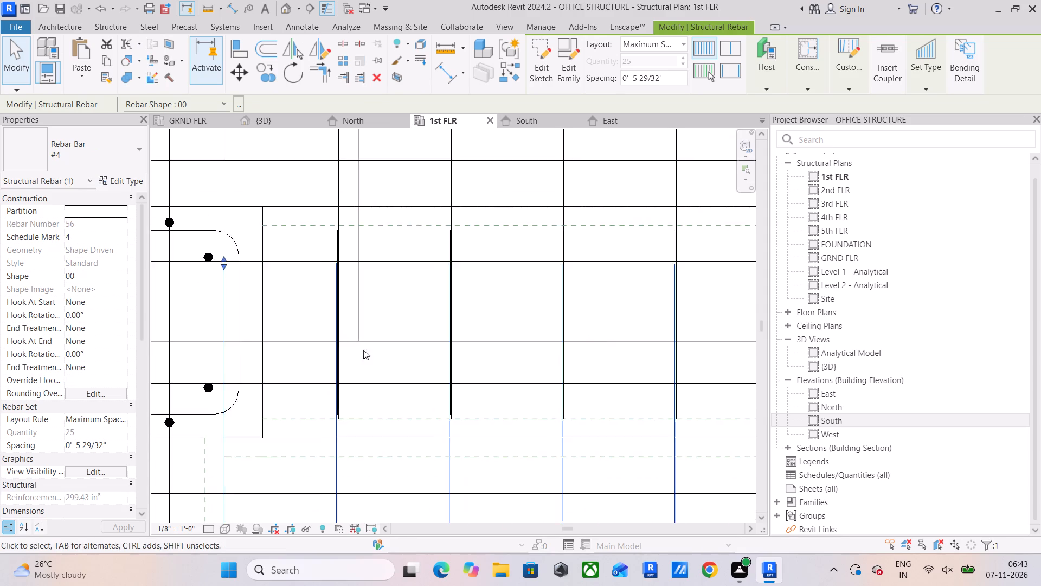
pyautogui.scroll(-12, 363, 350)
pyautogui.moveTo(517, 386); pyautogui.dragTo(203, 371, button='middle')
pyautogui.scroll(-4, 240, 365)
pyautogui.moveTo(406, 390); pyautogui.dragTo(319, 396, button='middle')
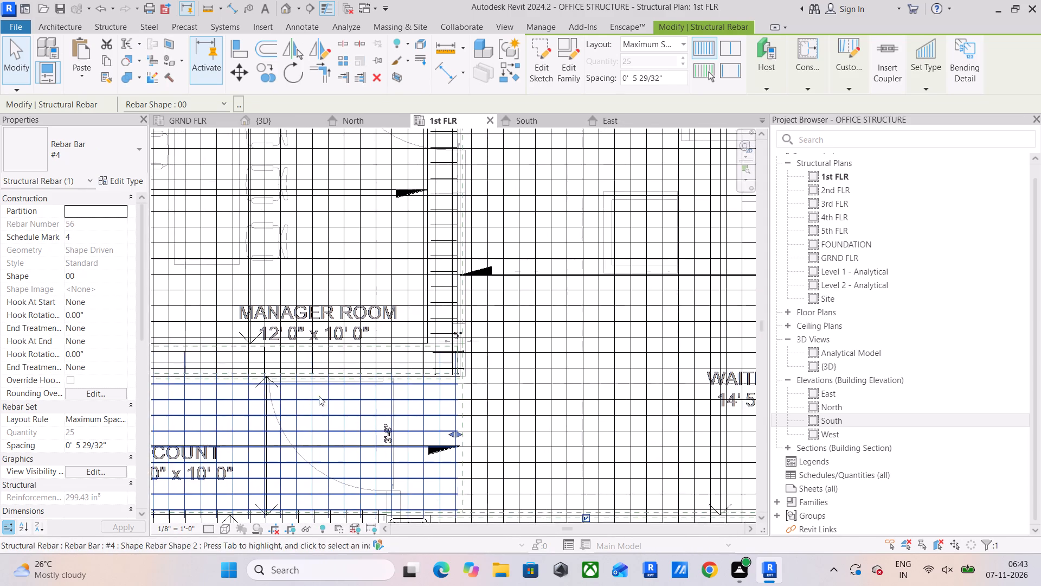
pyautogui.scroll(5, 446, 351)
pyautogui.scroll(9, 403, 367)
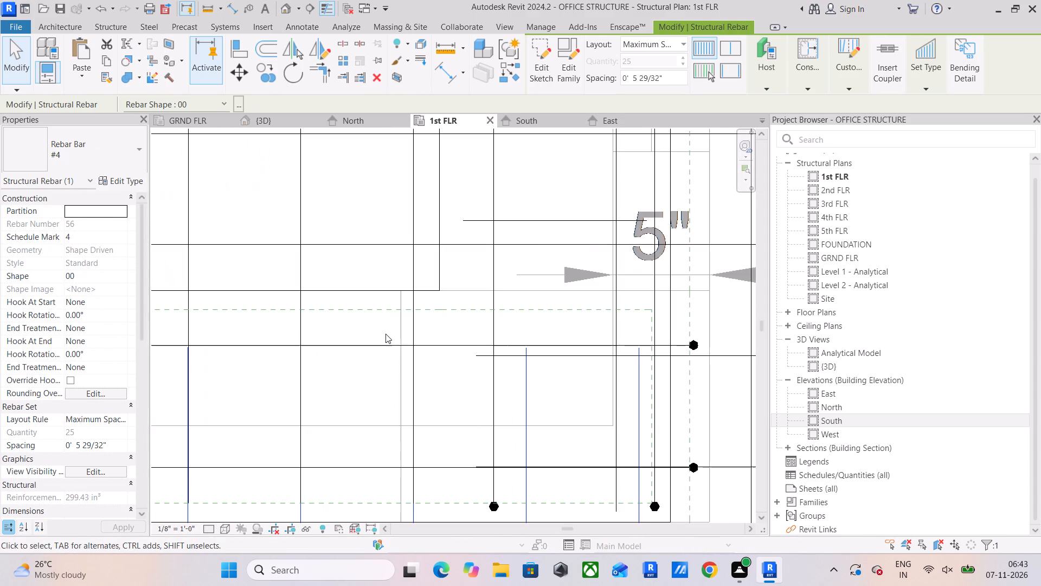
pyautogui.scroll(3, 405, 330)
pyautogui.scroll(-10, 405, 330)
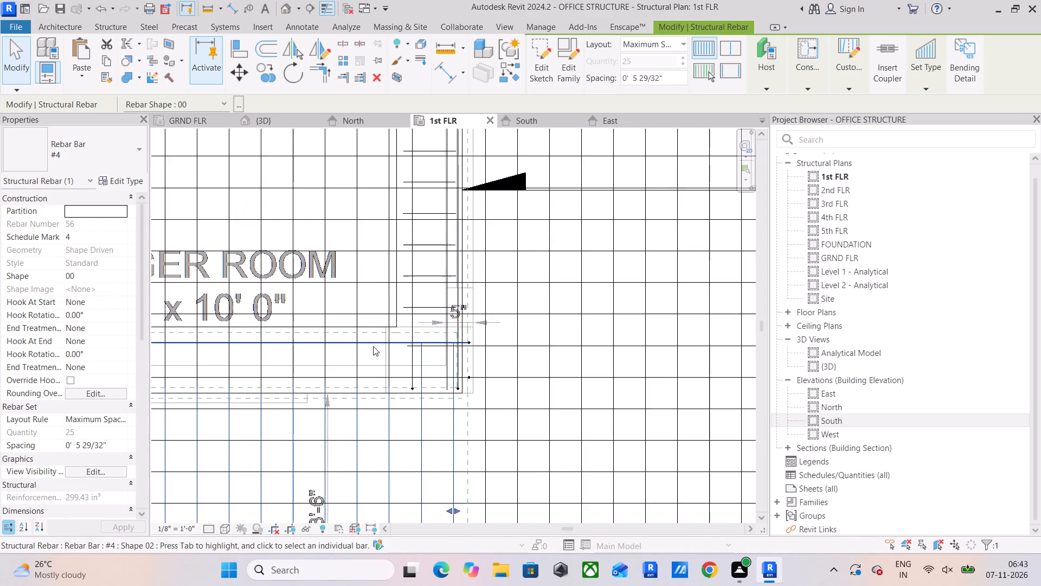
pyautogui.scroll(-7, 373, 346)
pyautogui.moveTo(370, 352); pyautogui.dragTo(602, 319, button='middle')
pyautogui.scroll(10, 264, 342)
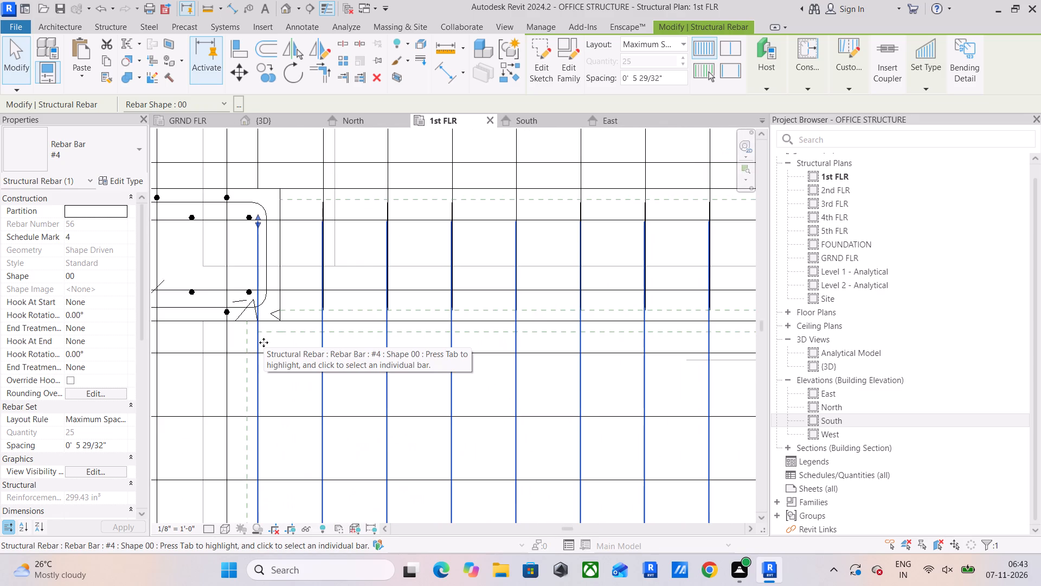
pyautogui.scroll(-5, 264, 342)
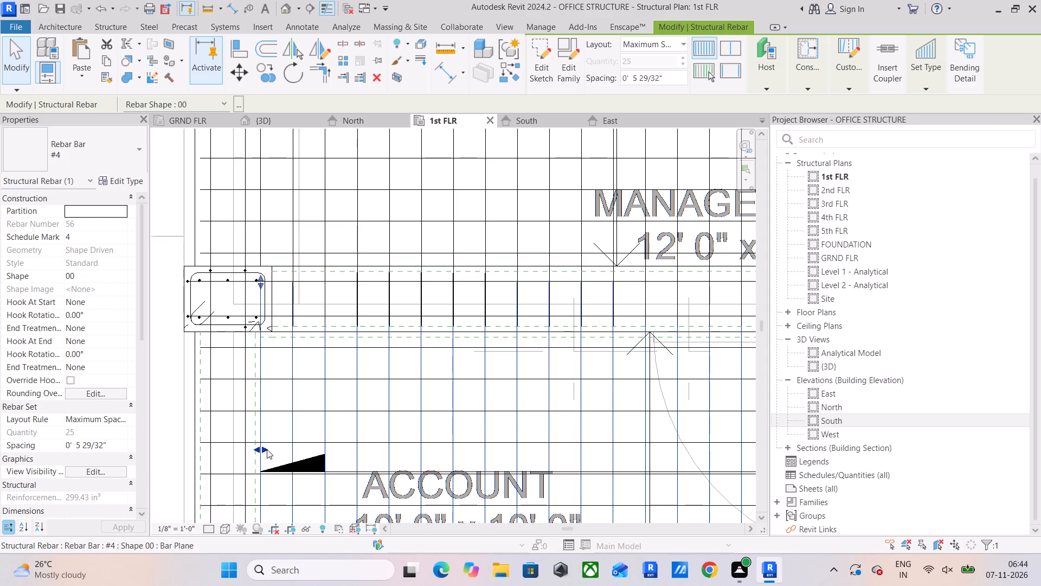
pyautogui.scroll(3, 290, 438)
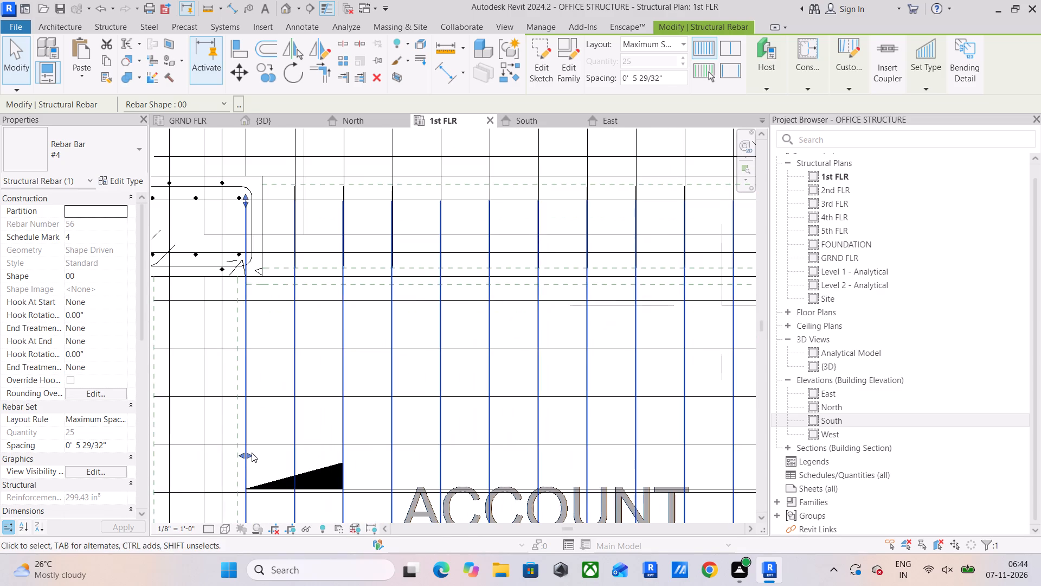
pyautogui.moveTo(252, 453); pyautogui.dragTo(249, 458)
pyautogui.click(264, 334)
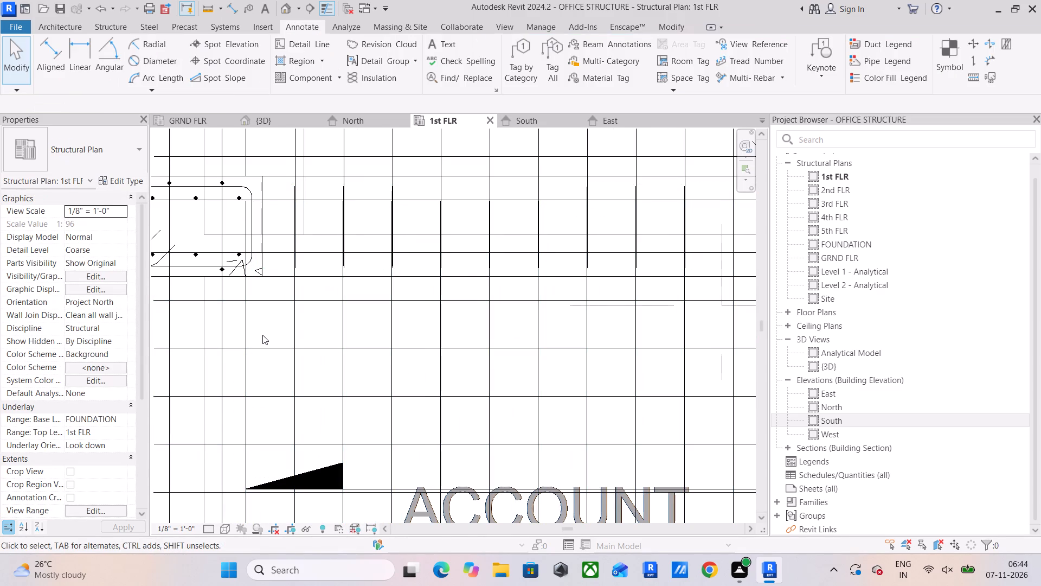
# Compare the beam's #4 stirrup set with the Account slab's vertical bar set close to the left column.
pyautogui.scroll(5, 299, 240)
pyautogui.scroll(4, 371, 283)
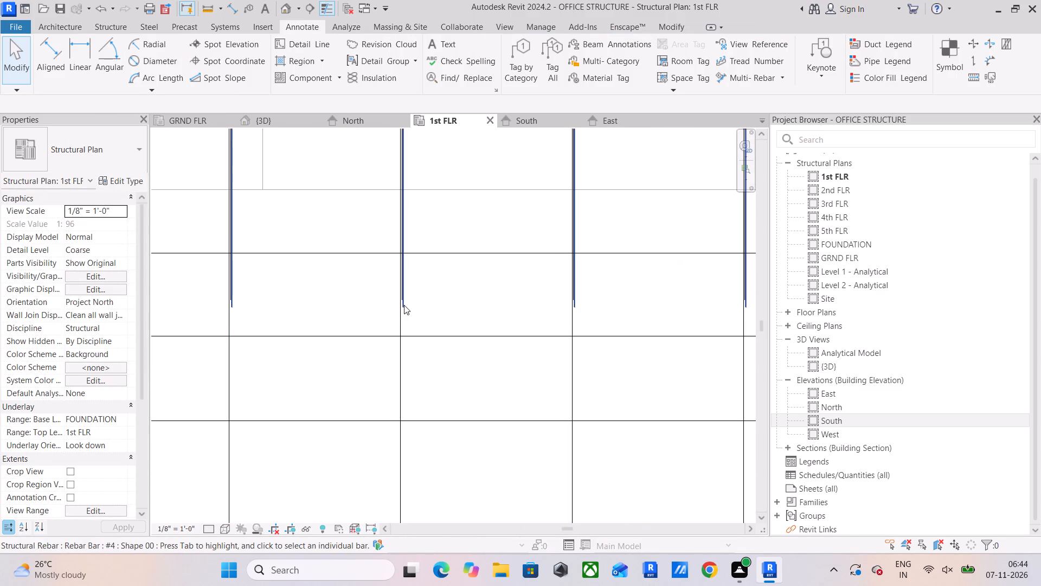
pyautogui.scroll(4, 400, 295)
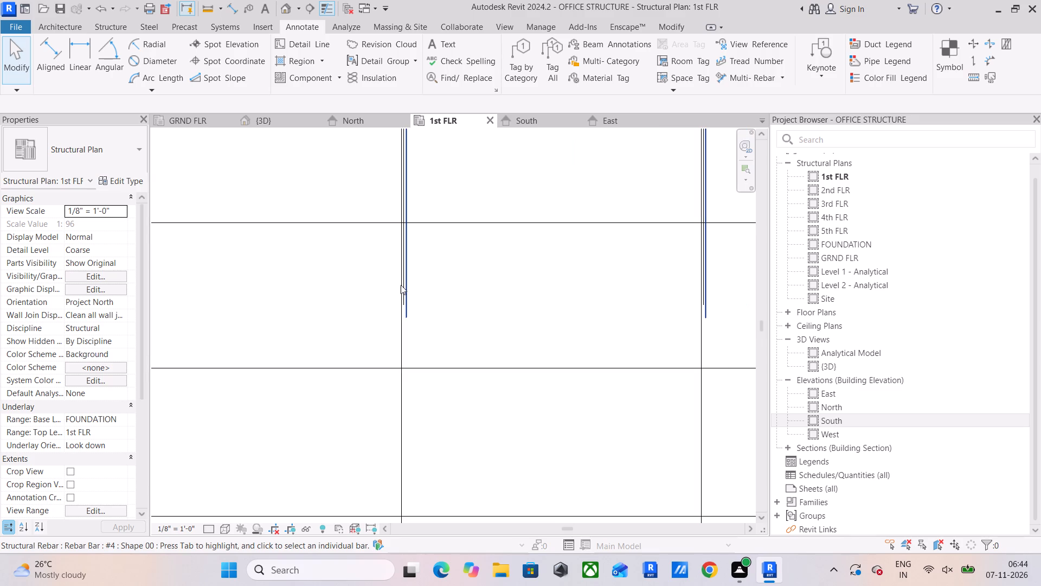
pyautogui.scroll(11, 401, 285)
pyautogui.click(401, 327)
pyautogui.scroll(-20, 402, 324)
pyautogui.scroll(5, 309, 247)
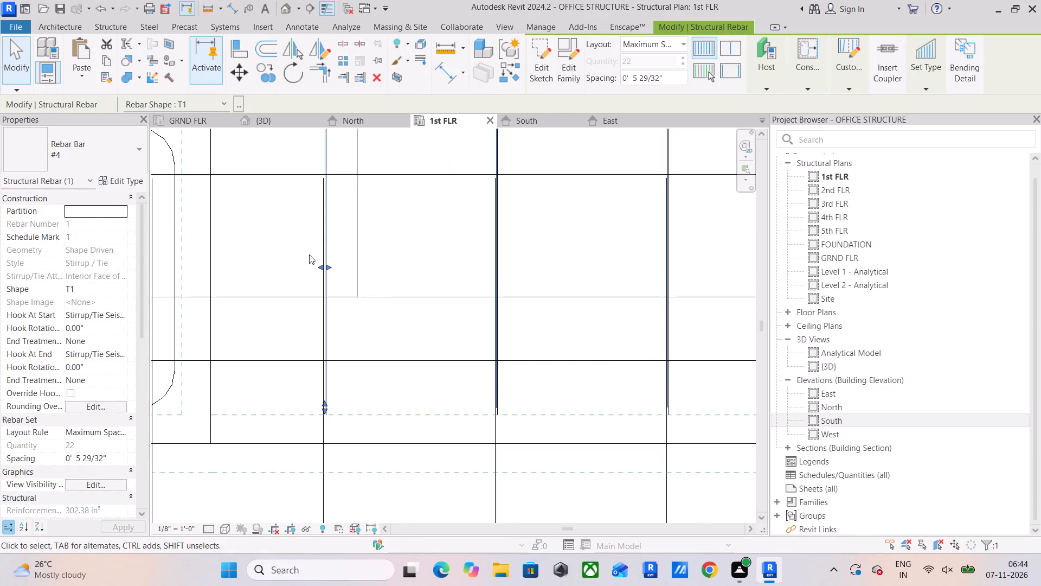
pyautogui.scroll(10, 313, 256)
pyautogui.click(352, 295)
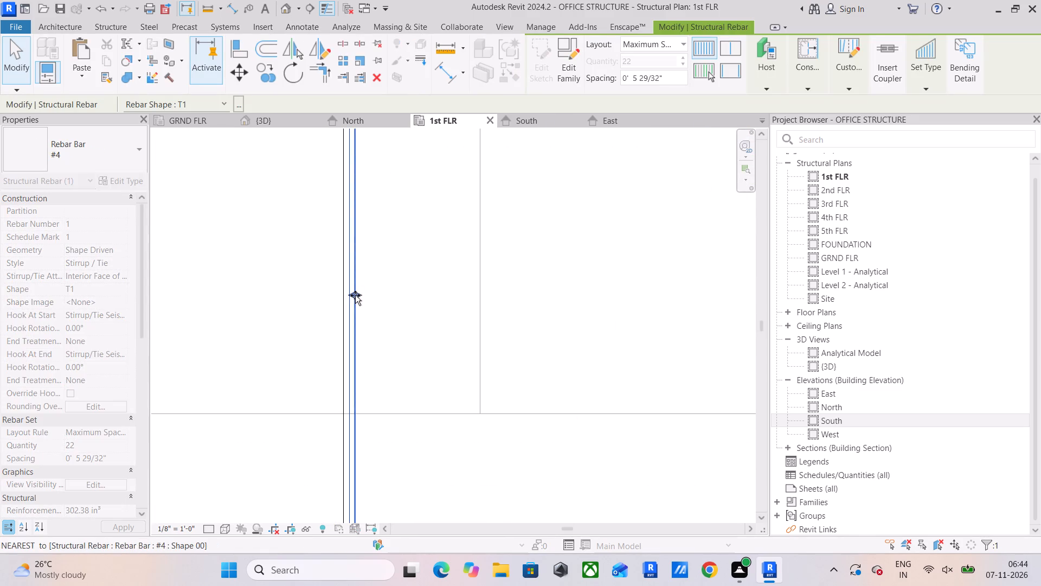
pyautogui.scroll(-11, 430, 291)
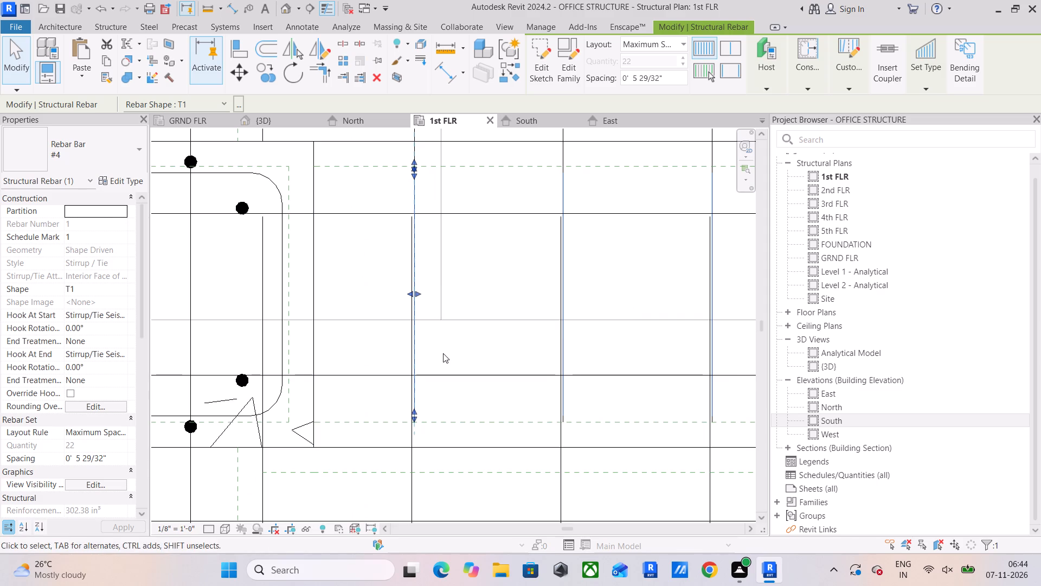
pyautogui.moveTo(446, 353); pyautogui.dragTo(449, 264, button='middle')
pyautogui.click(413, 402)
pyautogui.scroll(-4, 413, 402)
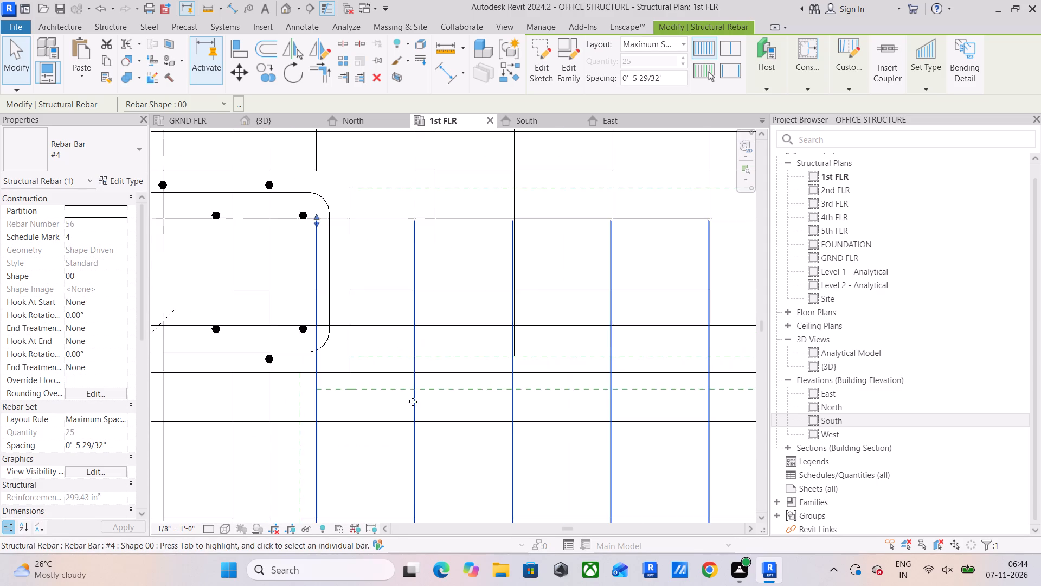
pyautogui.moveTo(388, 401); pyautogui.dragTo(388, 336, button='middle')
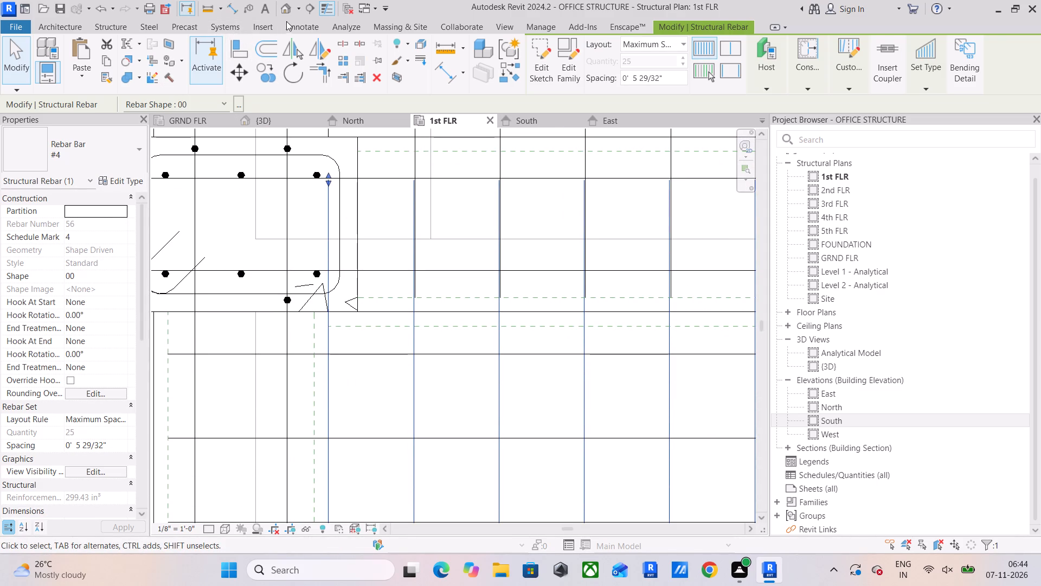
# Draw a horizontal detail line about 5 27/32" long between two adjacent stirrups near the beam's lower edge.
pyautogui.click(307, 24)
pyautogui.click(304, 43)
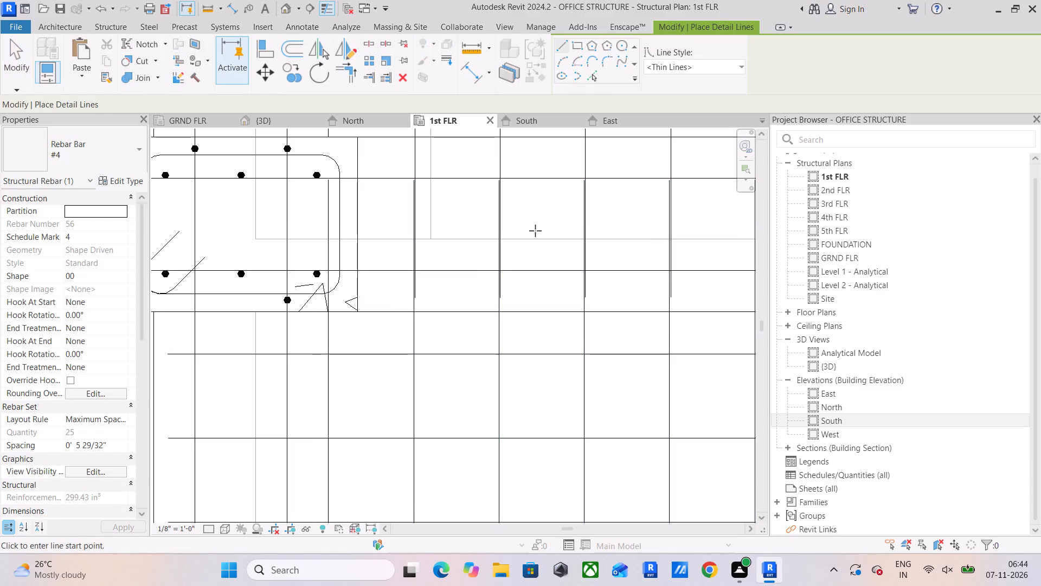
pyautogui.scroll(4, 535, 231)
pyautogui.scroll(4, 513, 276)
pyautogui.click(447, 362)
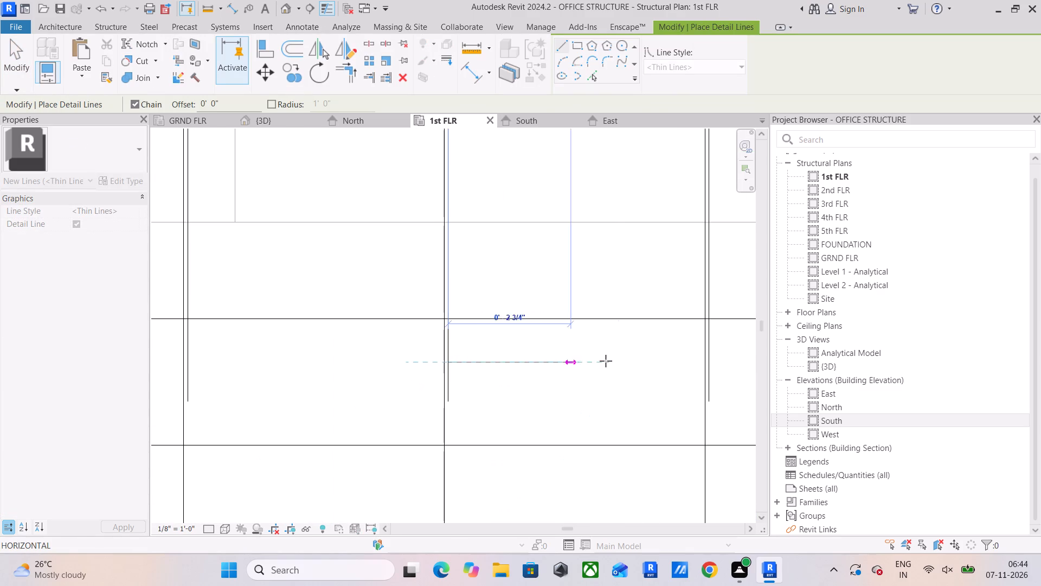
pyautogui.moveTo(640, 355); pyautogui.dragTo(462, 339, button='middle')
pyautogui.scroll(4, 517, 333)
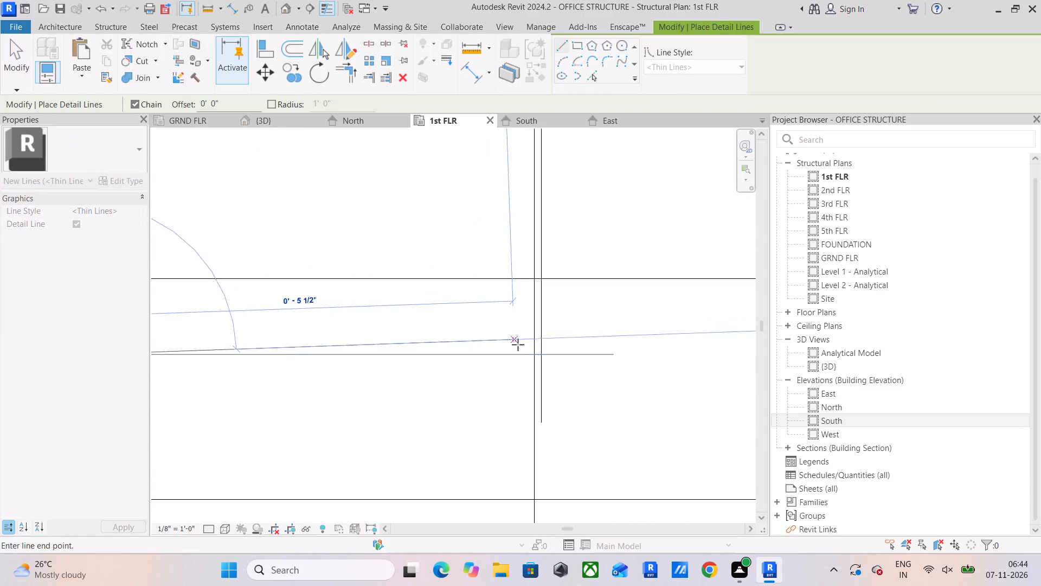
pyautogui.click(542, 358)
pyautogui.scroll(-3, 542, 358)
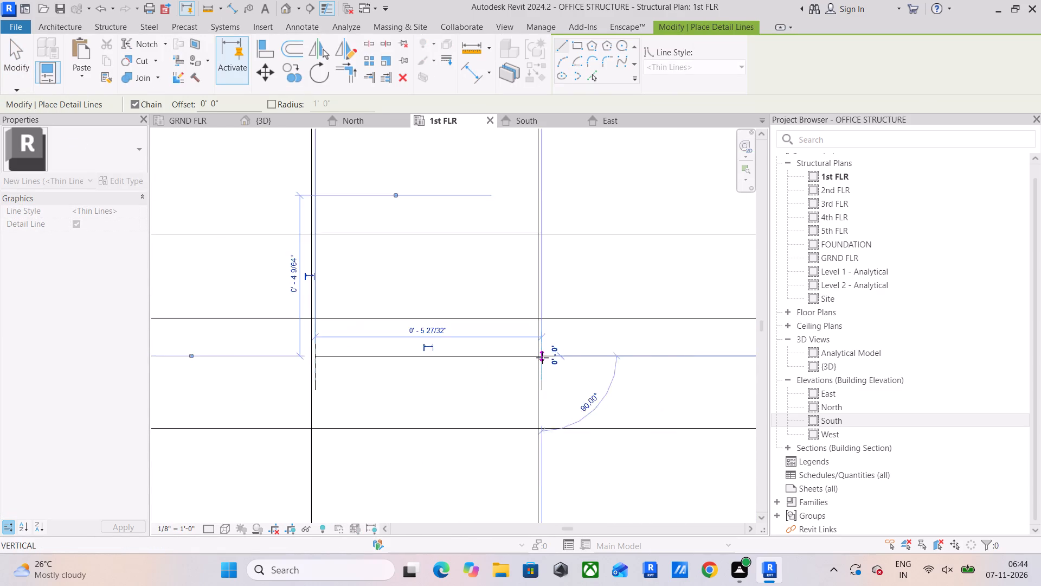
pyautogui.scroll(-5, 542, 358)
pyautogui.moveTo(542, 358); pyautogui.dragTo(552, 335, button='middle')
pyautogui.press('Escape')
pyautogui.press('Escape')
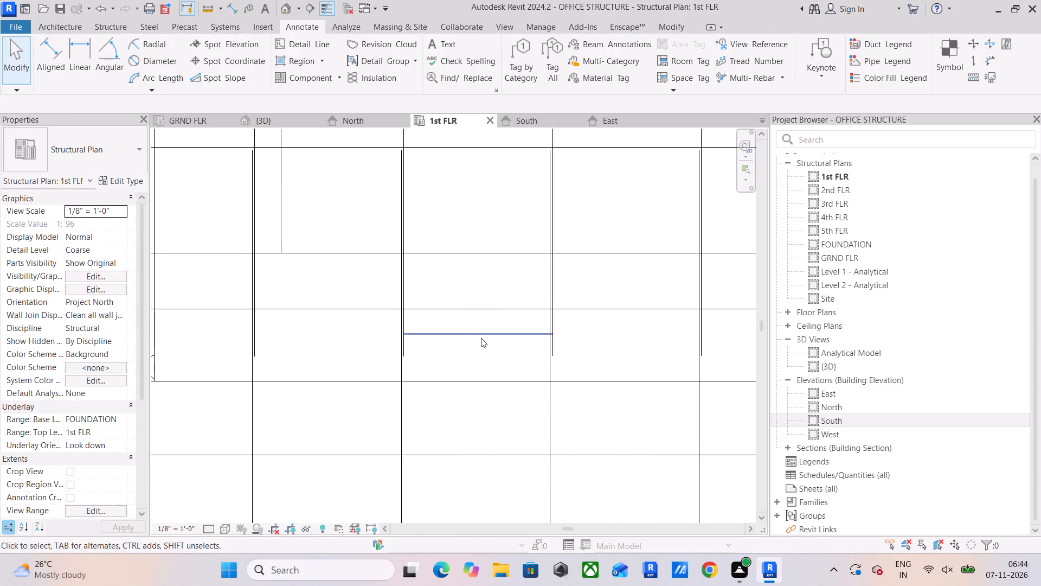
# Copy the 5 27/32" detail line twice end to end toward the left column, ending inside the column.
pyautogui.click(482, 337)
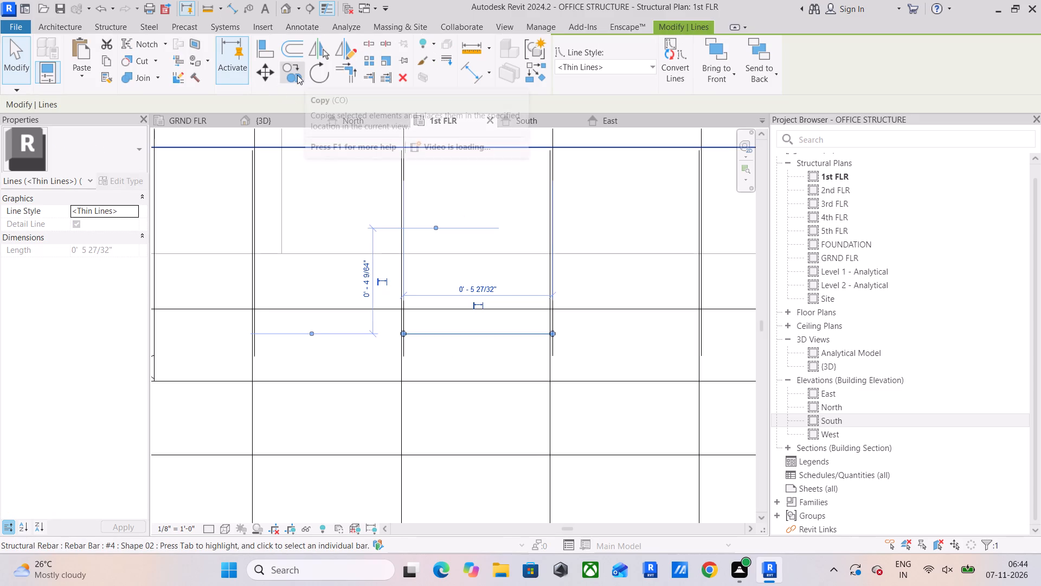
pyautogui.click(296, 77)
pyautogui.scroll(3, 567, 335)
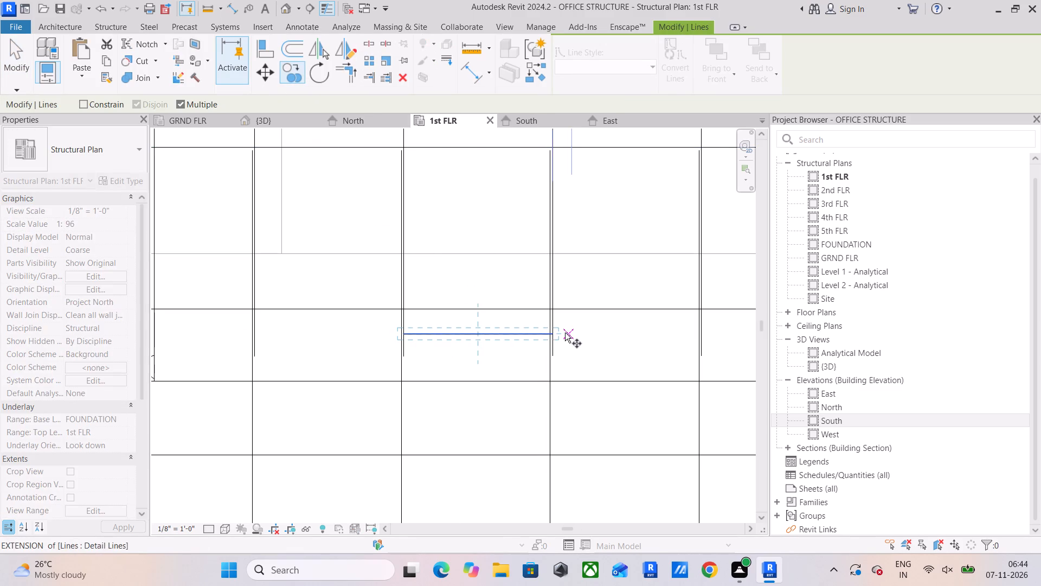
pyautogui.scroll(6, 565, 333)
pyautogui.click(528, 335)
pyautogui.scroll(-4, 306, 337)
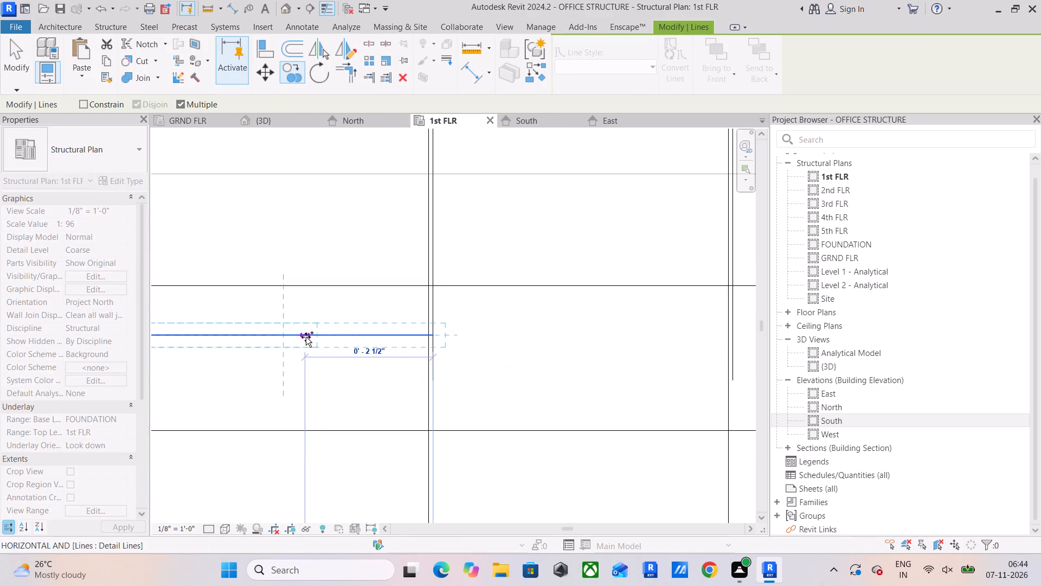
pyautogui.moveTo(306, 337); pyautogui.dragTo(525, 332, button='middle')
pyautogui.scroll(4, 372, 334)
pyautogui.click(348, 330)
pyautogui.scroll(-7, 348, 330)
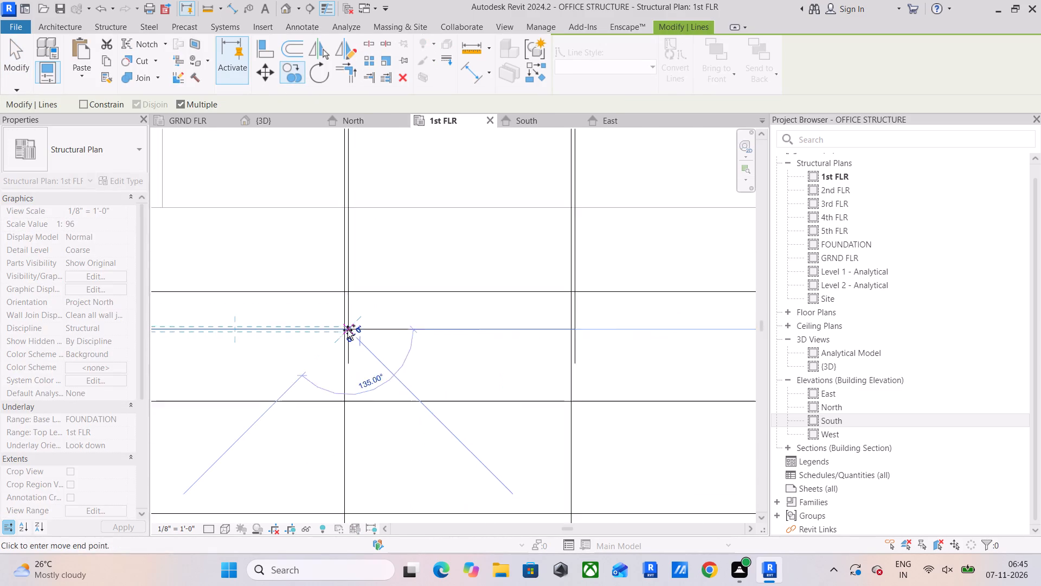
pyautogui.scroll(-1, 348, 330)
pyautogui.moveTo(349, 328); pyautogui.dragTo(466, 246, button='middle')
pyautogui.scroll(-4, 464, 255)
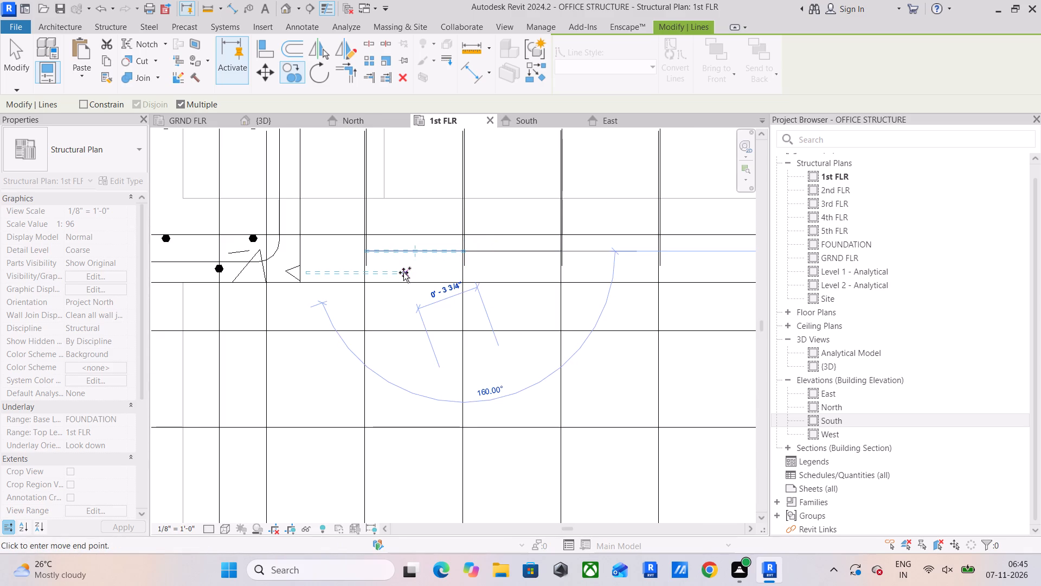
pyautogui.scroll(6, 465, 253)
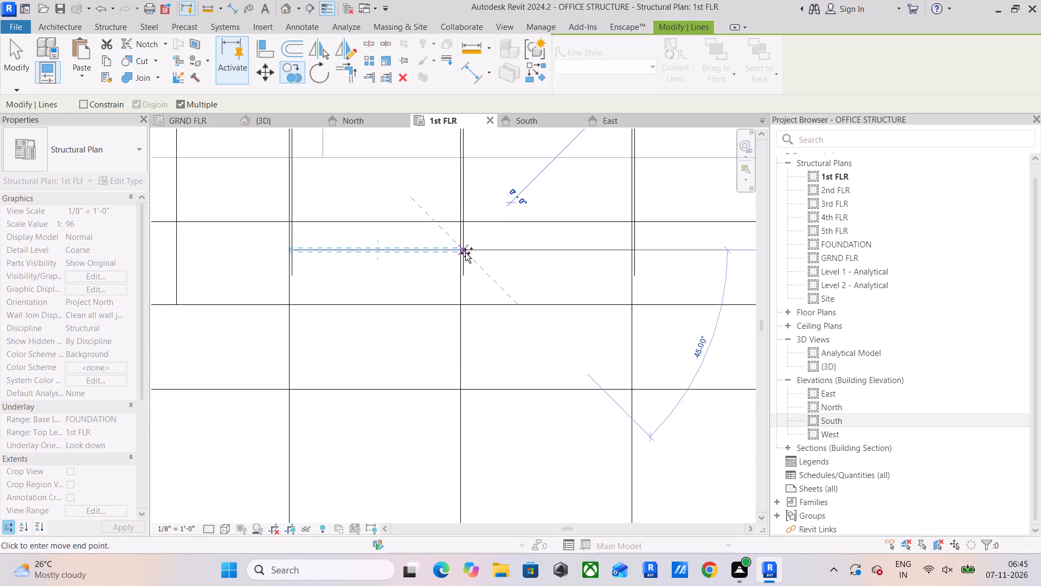
pyautogui.scroll(8, 465, 253)
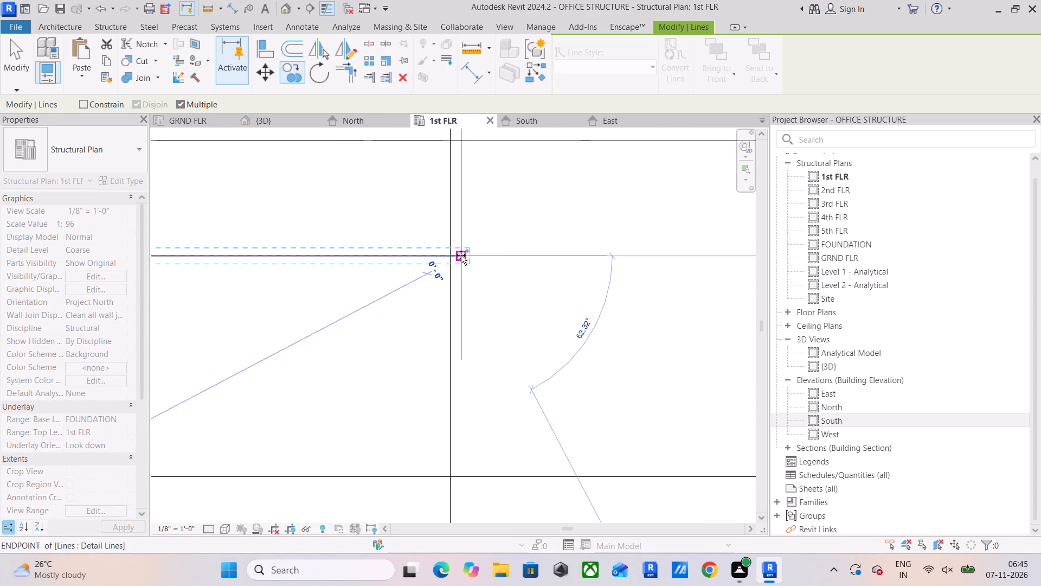
pyautogui.scroll(-5, 385, 258)
pyautogui.moveTo(387, 262); pyautogui.dragTo(746, 269, button='middle')
pyautogui.scroll(4, 430, 265)
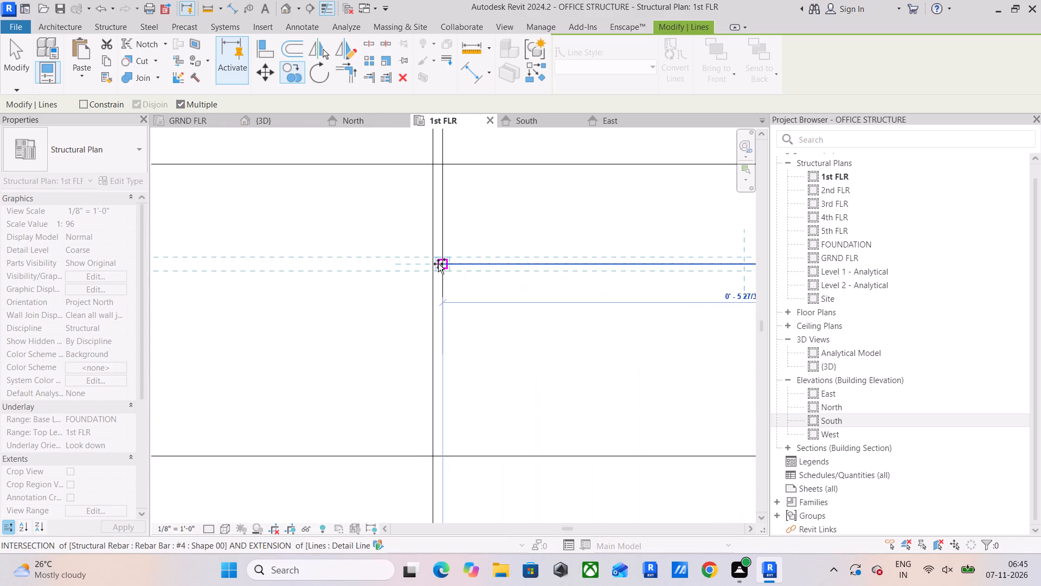
pyautogui.click(440, 264)
pyautogui.scroll(-8, 358, 289)
pyautogui.moveTo(372, 291); pyautogui.dragTo(432, 290, button='middle')
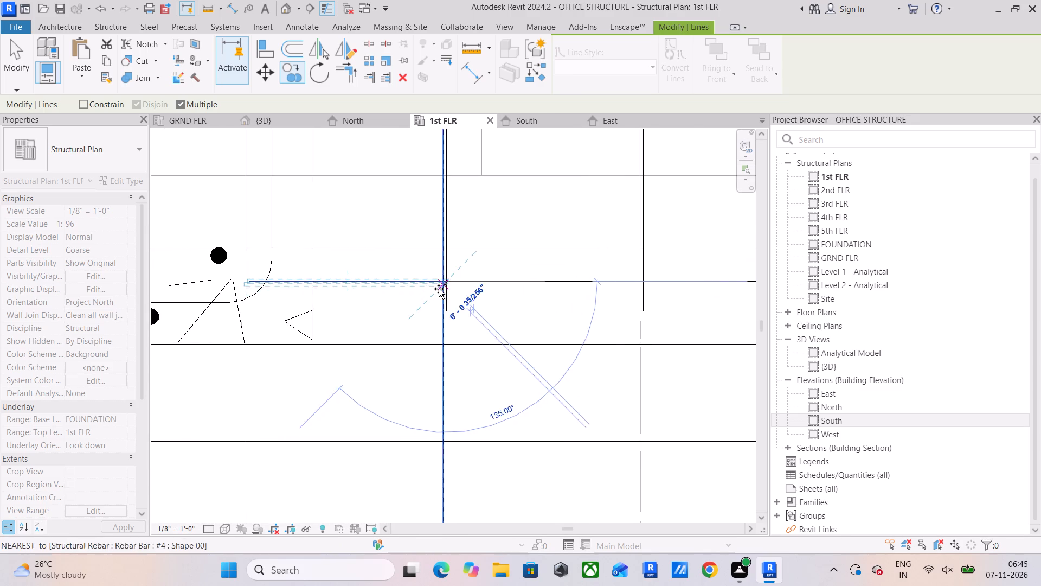
pyautogui.press('Escape')
pyautogui.press('Escape')
# Draw a vertical detail line from the left end of the copied spacing guide down into the Account slab.
pyautogui.click(273, 285)
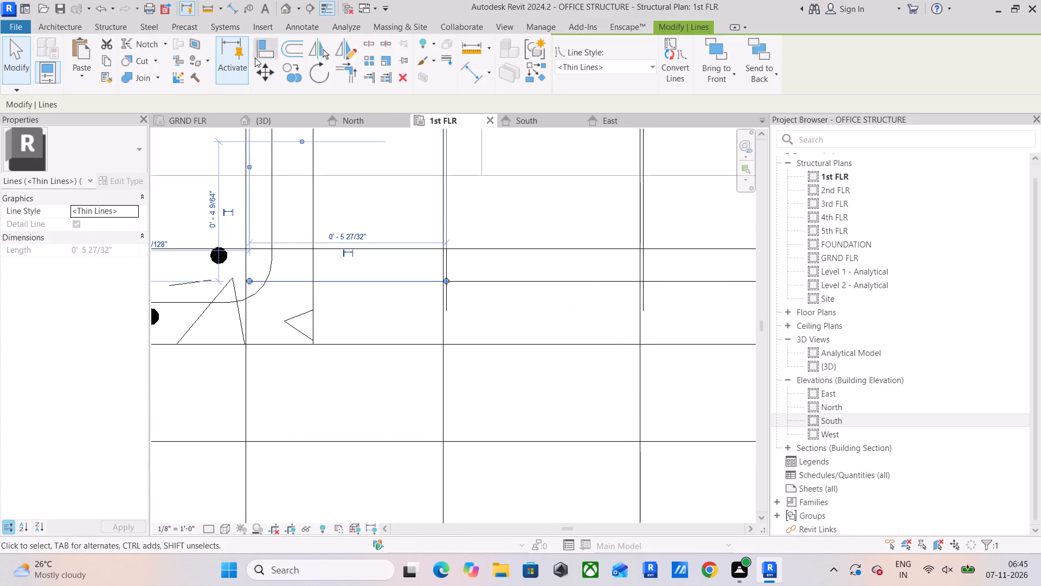
pyautogui.press('Escape')
pyautogui.press('Escape')
pyautogui.write('dl')
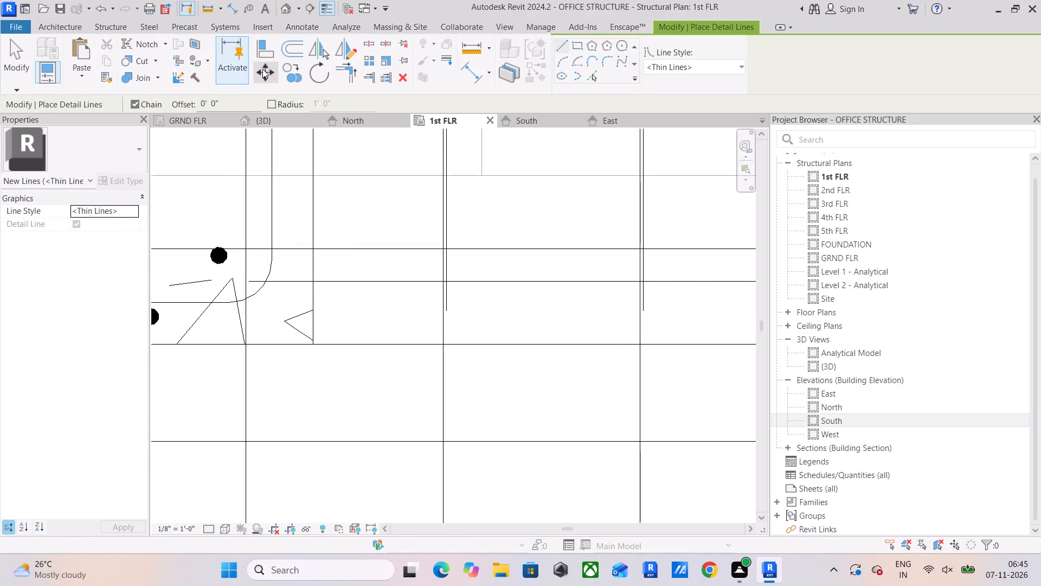
pyautogui.click(250, 281)
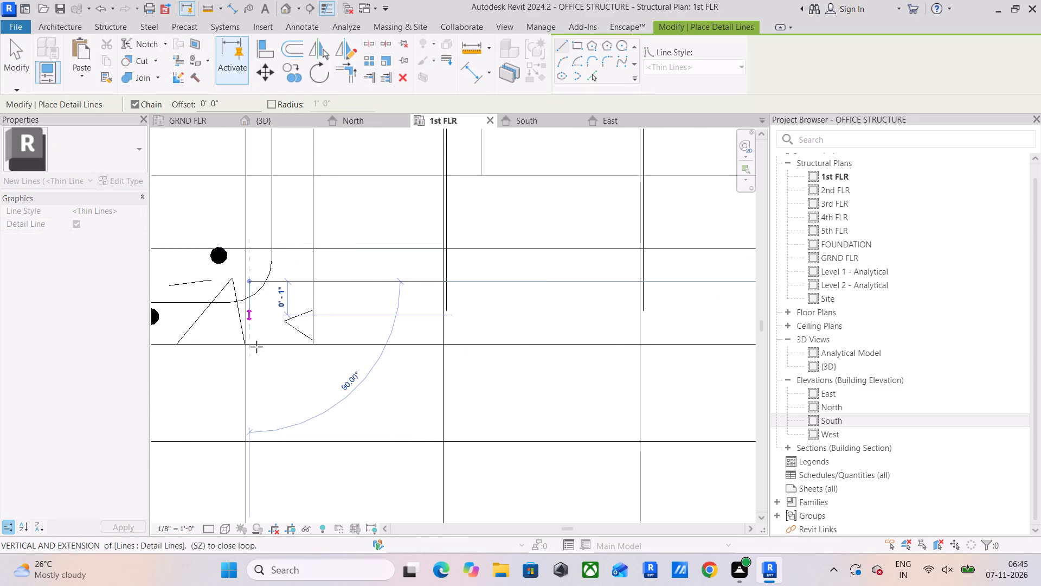
pyautogui.scroll(-3, 258, 376)
pyautogui.moveTo(255, 377); pyautogui.dragTo(274, 220, button='middle')
pyautogui.scroll(-9, 279, 260)
pyautogui.moveTo(280, 282); pyautogui.dragTo(281, 175, button='middle')
pyautogui.click(280, 360)
pyautogui.scroll(5, 284, 355)
pyautogui.press('Escape')
pyautogui.press('Escape')
# Shift the left extent of the Account slab's vertical #4 bar set onto the vertical detail-line guide.
pyautogui.scroll(2, 276, 383)
pyautogui.click(274, 385)
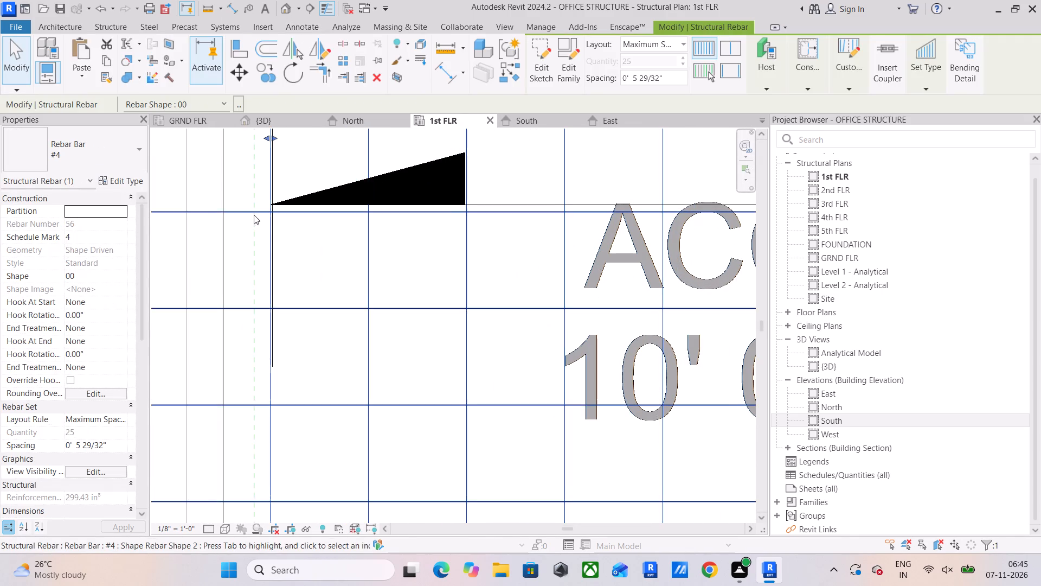
pyautogui.moveTo(265, 179); pyautogui.dragTo(261, 311, button='middle')
pyautogui.scroll(10, 265, 255)
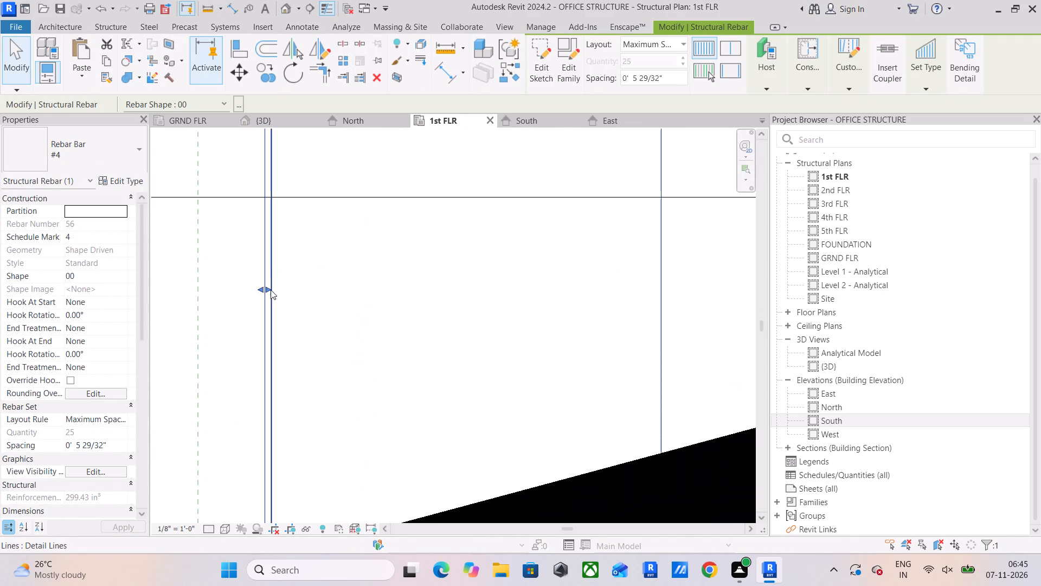
pyautogui.moveTo(268, 288); pyautogui.dragTo(274, 291)
pyautogui.scroll(-2, 293, 323)
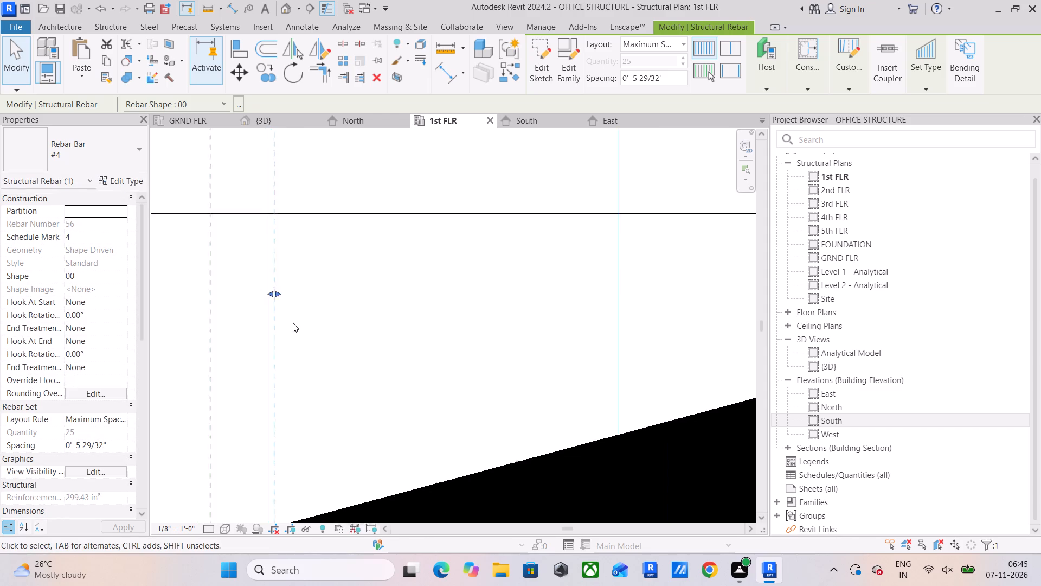
pyautogui.scroll(-2, 293, 323)
pyautogui.scroll(4, 268, 294)
pyautogui.press('Escape')
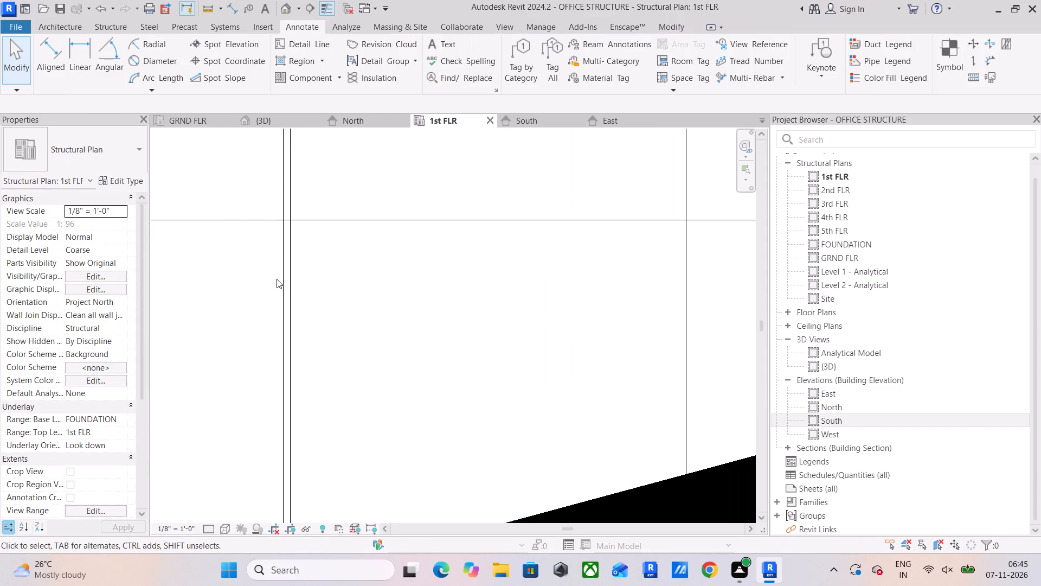
# Select all instances of the temporary thin detail lines around the beam and delete them.
pyautogui.scroll(-5, 299, 295)
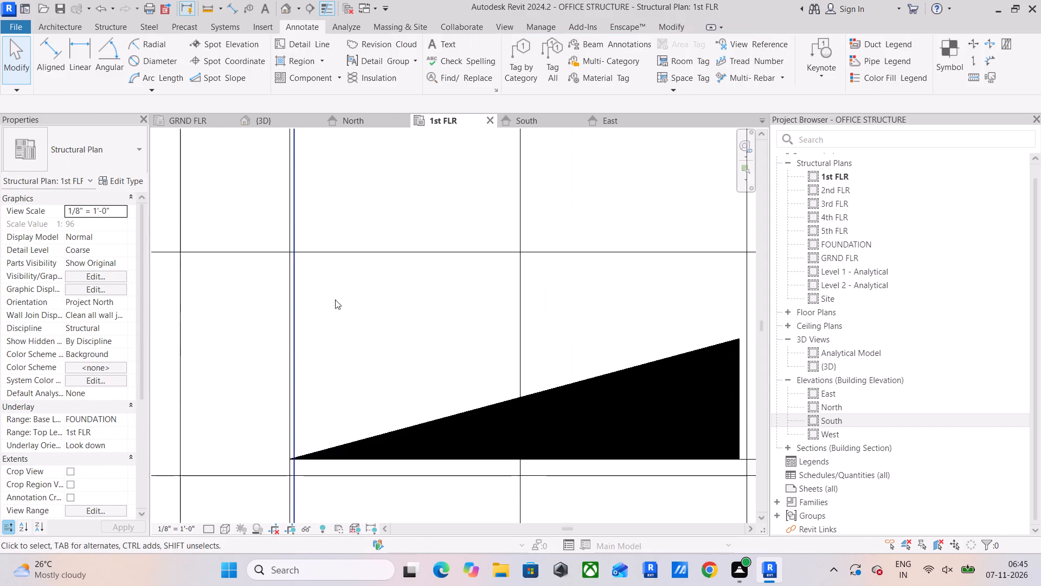
pyautogui.scroll(-1, 342, 298)
pyautogui.moveTo(342, 301); pyautogui.dragTo(342, 398, button='middle')
pyautogui.scroll(-4, 342, 378)
pyautogui.moveTo(346, 368); pyautogui.dragTo(337, 522, button='middle')
pyautogui.moveTo(337, 405); pyautogui.dragTo(337, 450, button='middle')
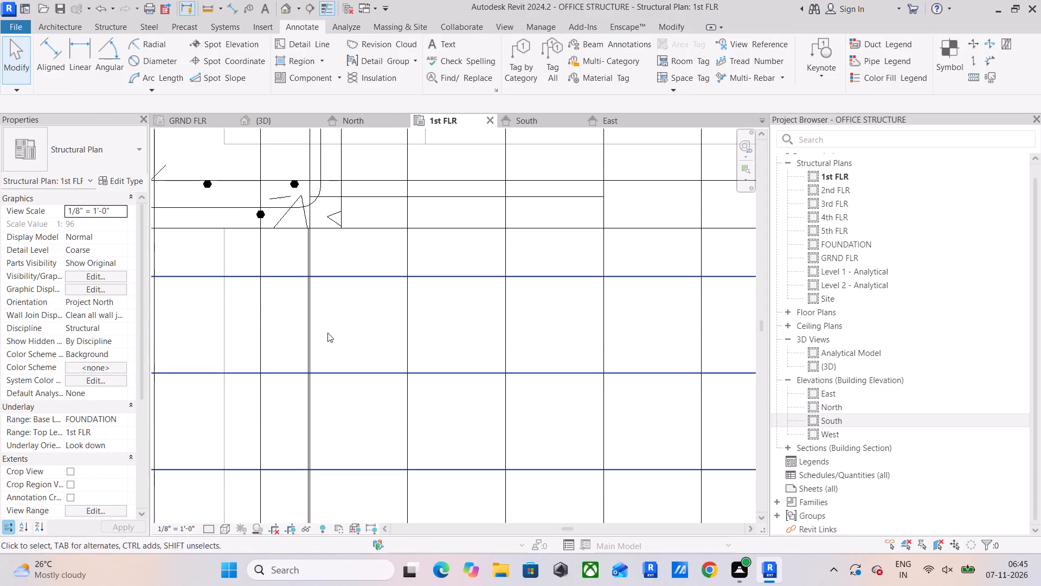
pyautogui.scroll(12, 316, 243)
pyautogui.moveTo(361, 239); pyautogui.dragTo(306, 379, button='middle')
pyautogui.scroll(-3, 314, 372)
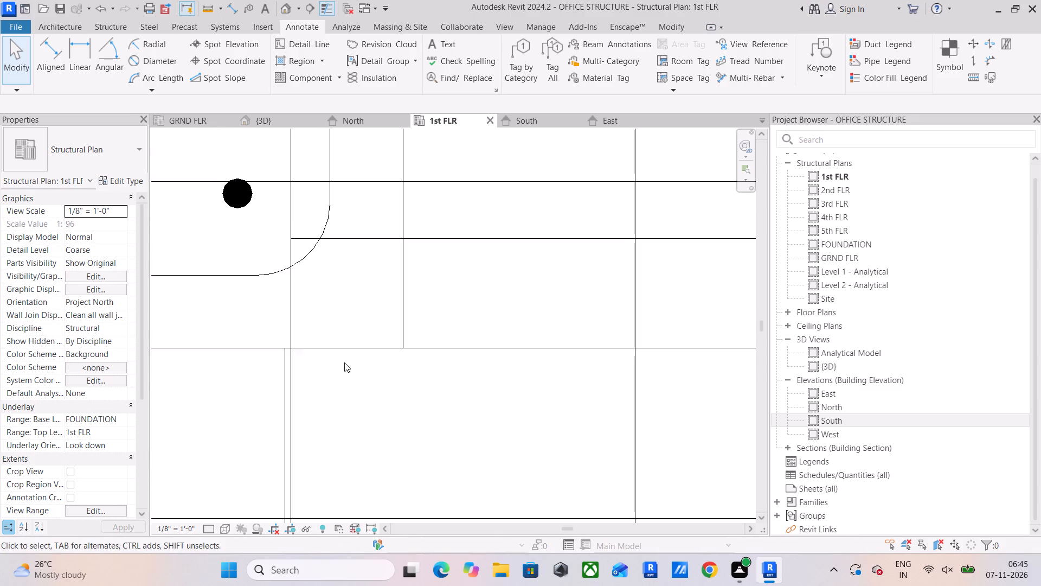
pyautogui.moveTo(342, 372); pyautogui.dragTo(332, 391, button='middle')
pyautogui.click(349, 256)
pyautogui.write('sa')
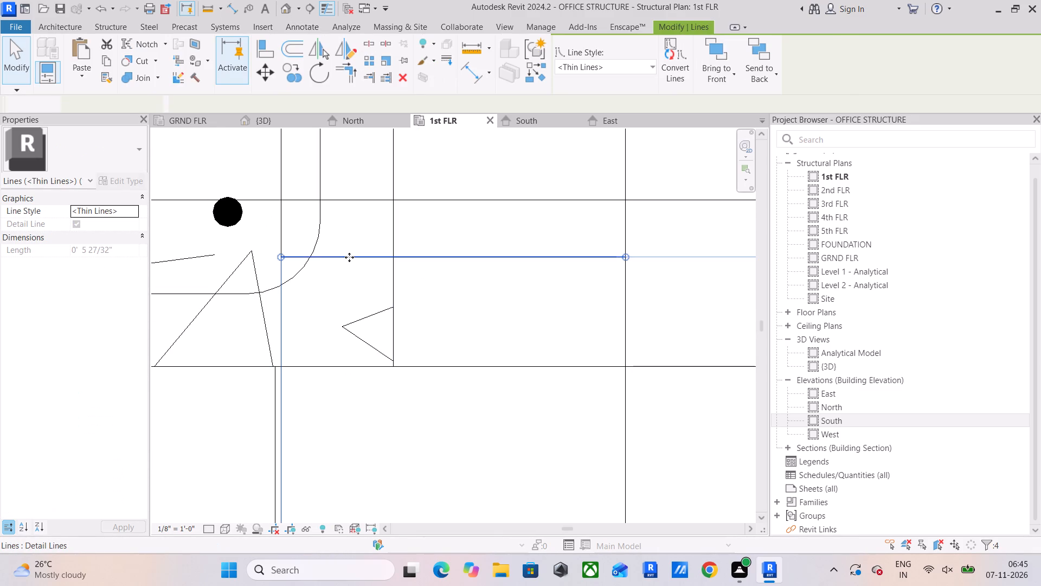
pyautogui.press('Delete')
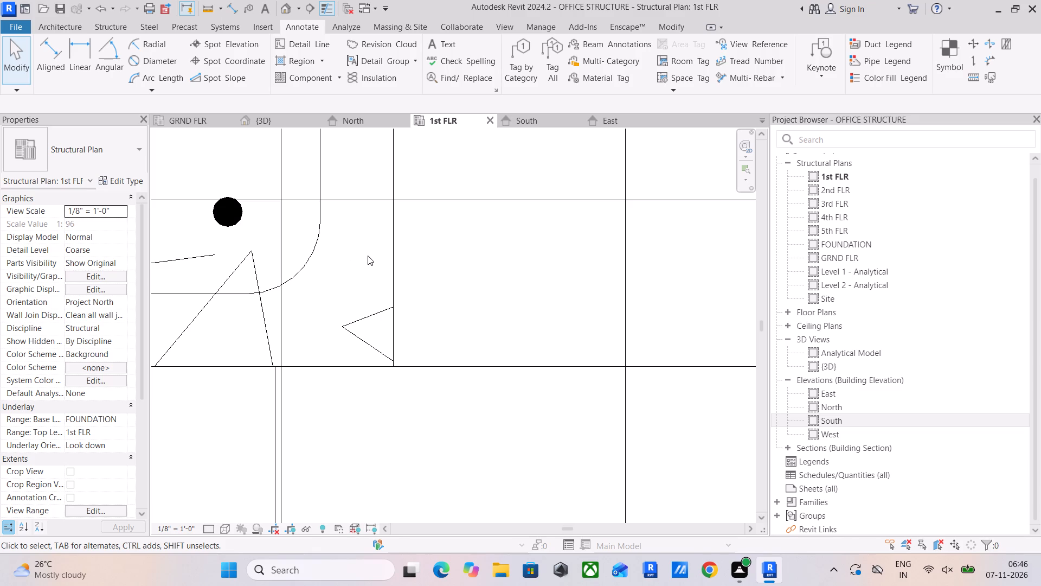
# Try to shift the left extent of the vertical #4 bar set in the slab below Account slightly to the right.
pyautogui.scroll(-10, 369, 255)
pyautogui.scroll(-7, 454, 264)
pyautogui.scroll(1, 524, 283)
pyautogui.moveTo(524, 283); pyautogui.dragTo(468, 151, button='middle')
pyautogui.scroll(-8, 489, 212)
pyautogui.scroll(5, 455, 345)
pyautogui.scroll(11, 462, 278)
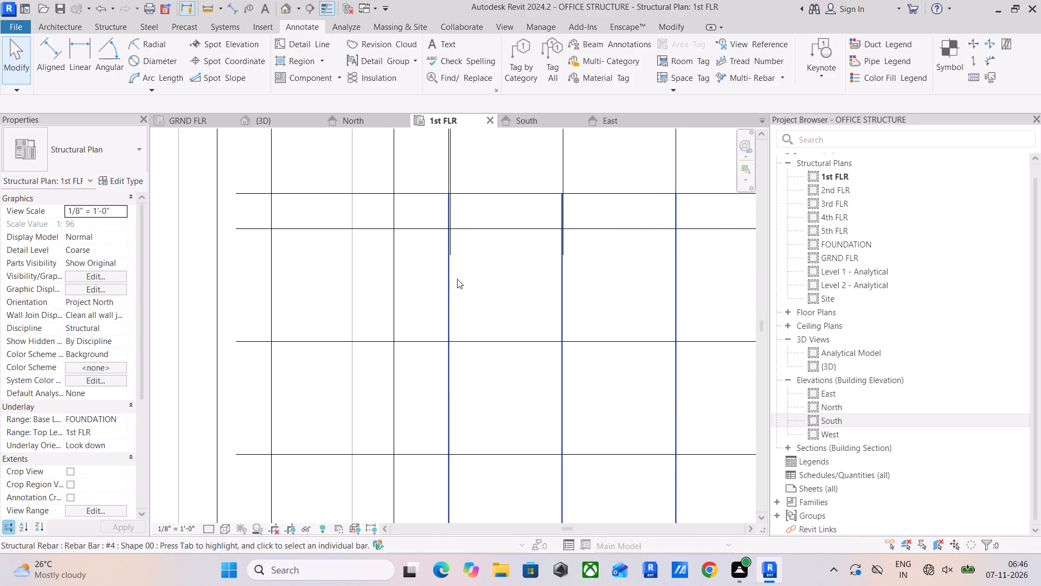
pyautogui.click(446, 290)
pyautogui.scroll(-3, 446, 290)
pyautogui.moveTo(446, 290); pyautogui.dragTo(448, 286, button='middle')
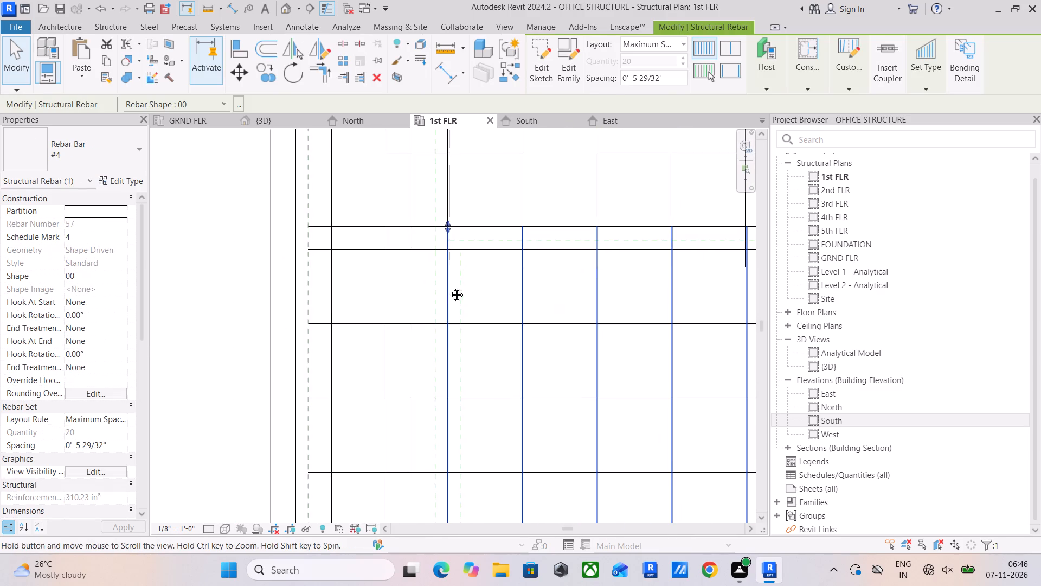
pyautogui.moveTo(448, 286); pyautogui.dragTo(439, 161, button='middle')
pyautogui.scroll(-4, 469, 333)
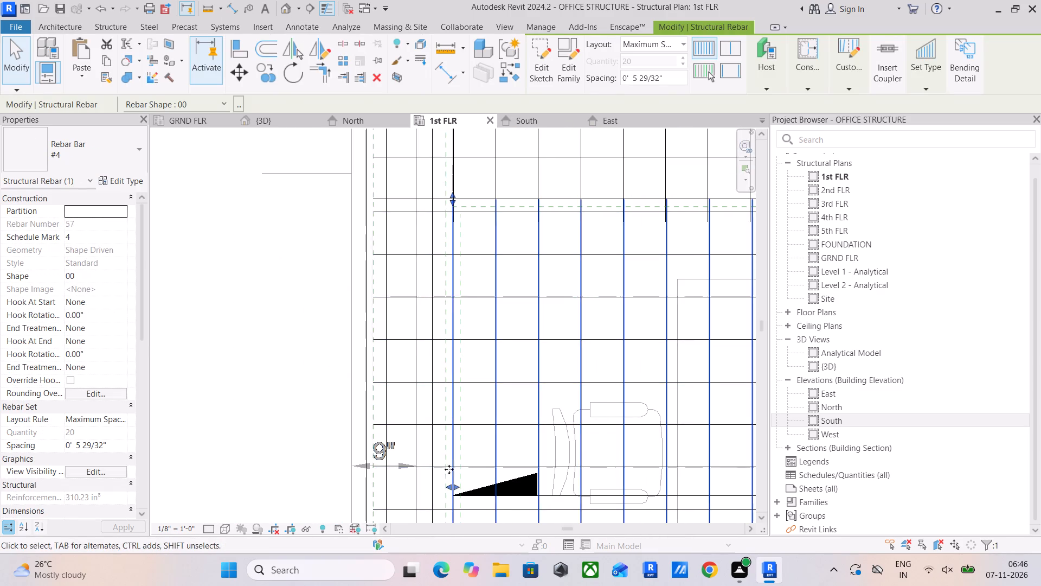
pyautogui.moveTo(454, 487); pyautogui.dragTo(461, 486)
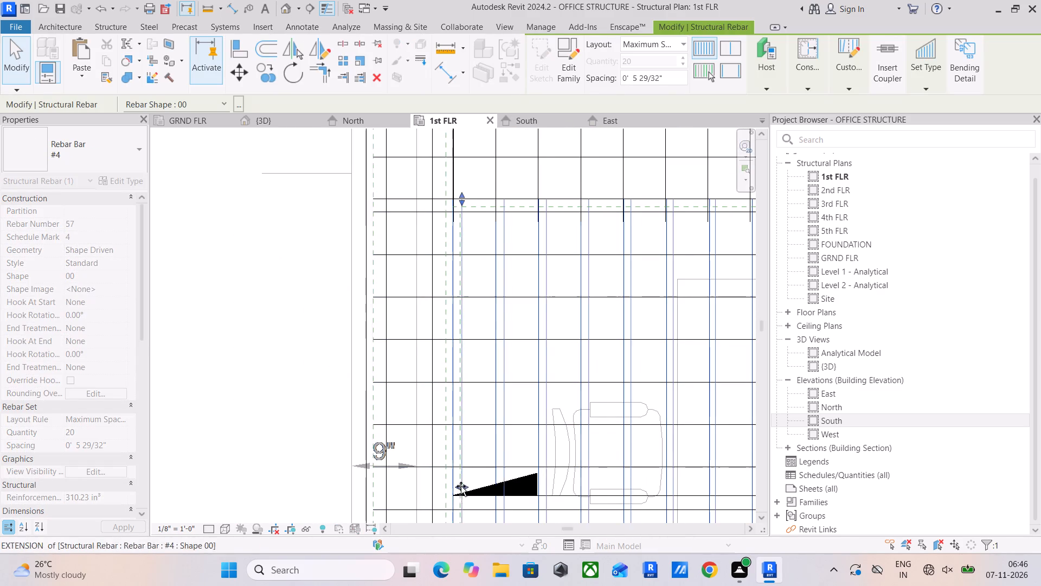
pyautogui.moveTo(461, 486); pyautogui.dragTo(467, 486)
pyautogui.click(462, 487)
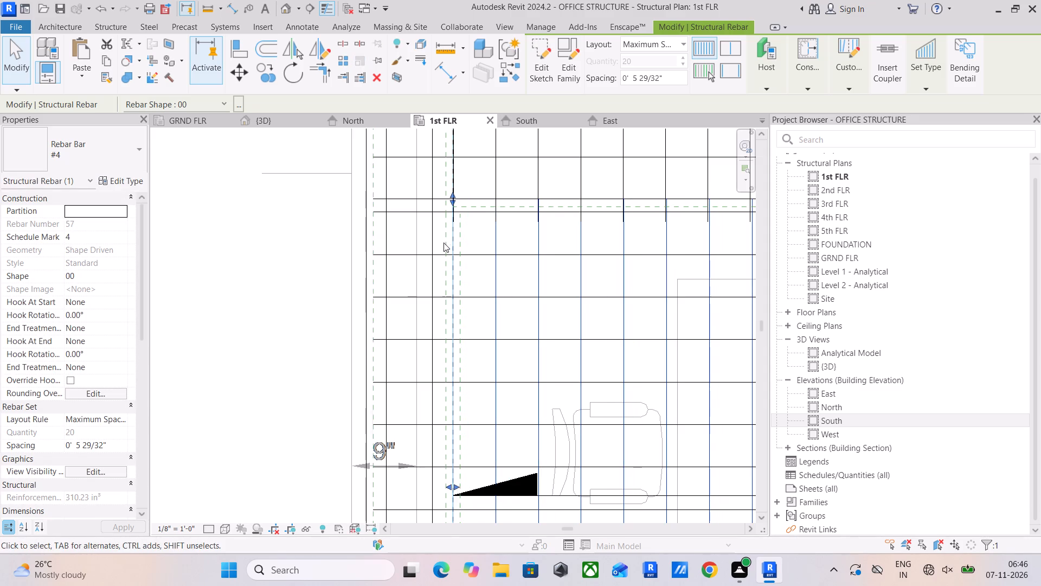
# Draw a vertical detail line from the lower end of Account's leftmost vertical bar down into the slab below.
pyautogui.scroll(10, 439, 226)
pyautogui.scroll(-3, 476, 233)
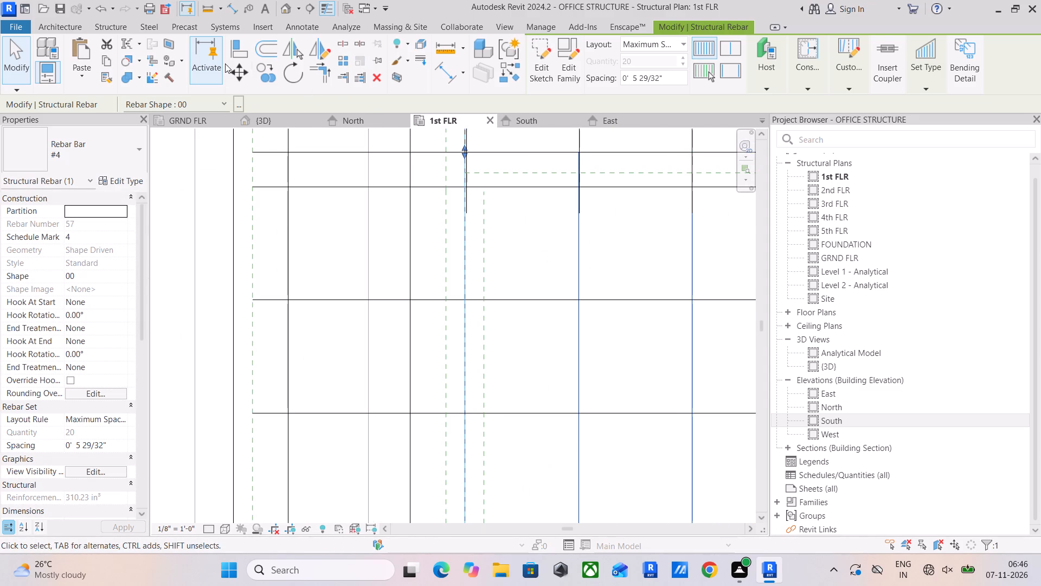
pyautogui.write('dl')
pyautogui.press('Return')
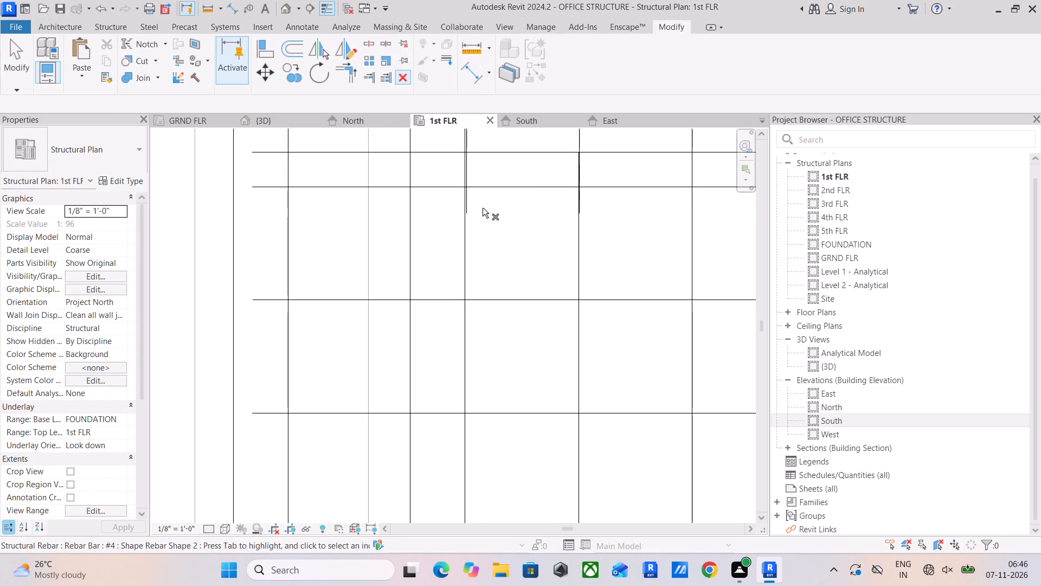
pyautogui.press('Escape')
pyautogui.write('dl')
pyautogui.scroll(9, 476, 213)
pyautogui.click(447, 215)
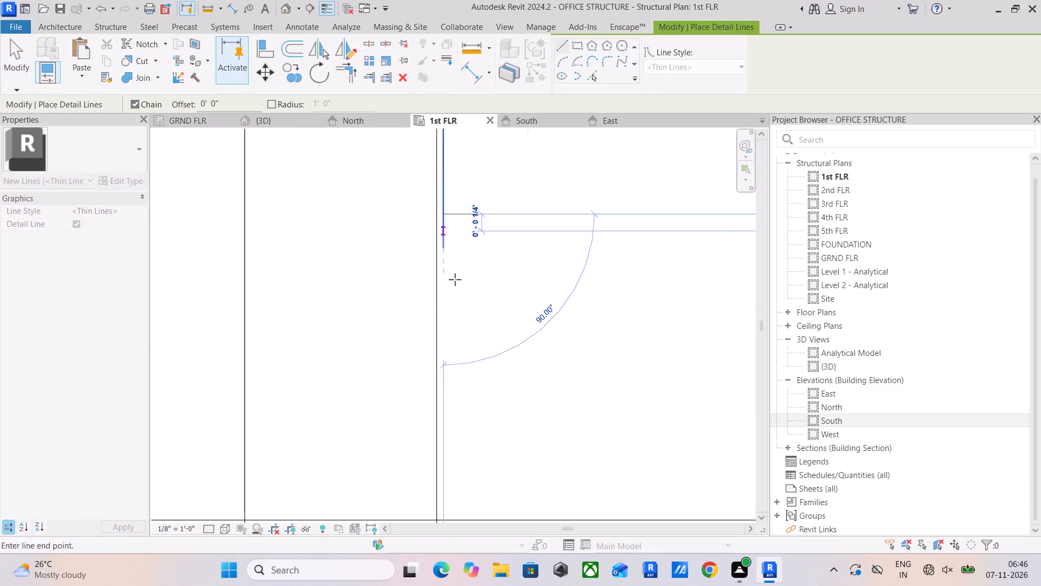
pyautogui.scroll(-13, 439, 380)
pyautogui.moveTo(438, 390); pyautogui.dragTo(480, 137, button='middle')
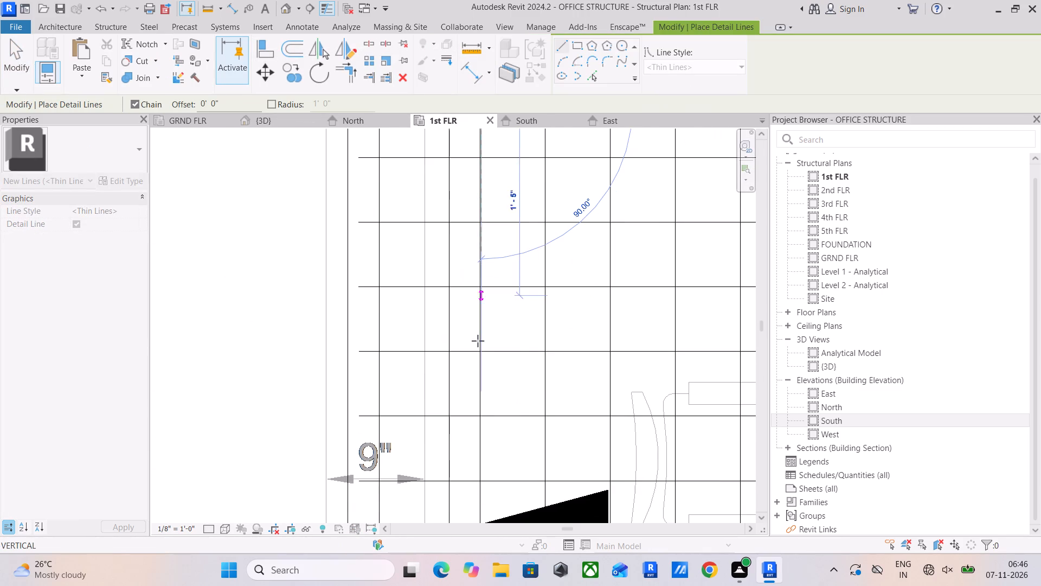
pyautogui.click(485, 453)
pyautogui.press('Escape')
pyautogui.press('Escape')
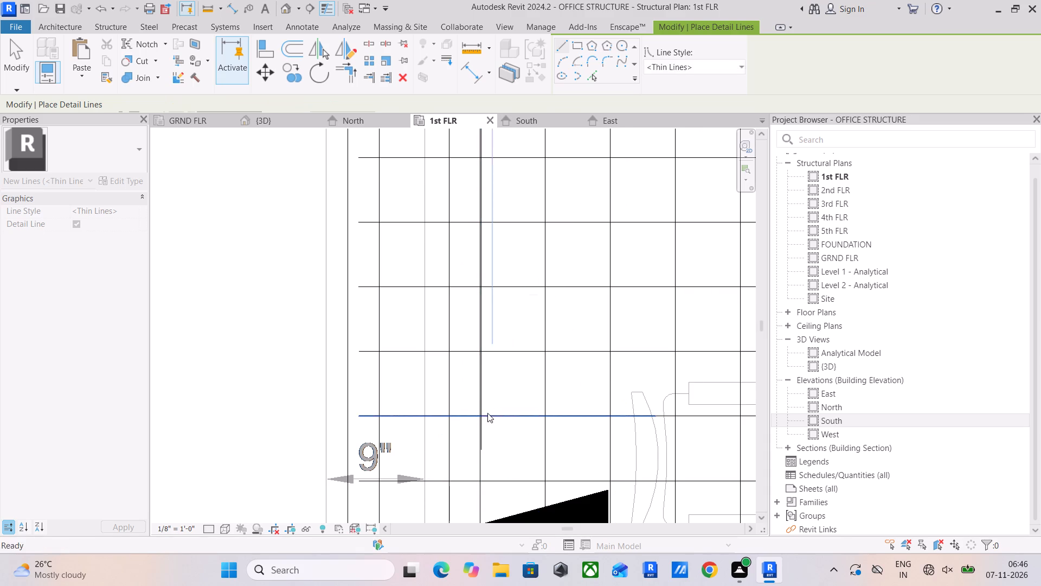
pyautogui.press('Escape')
# Shift the left extent of the vertical #4 bar set in the slab below Account onto the new detail line.
pyautogui.click(478, 461)
pyautogui.moveTo(487, 455); pyautogui.dragTo(505, 308, button='middle')
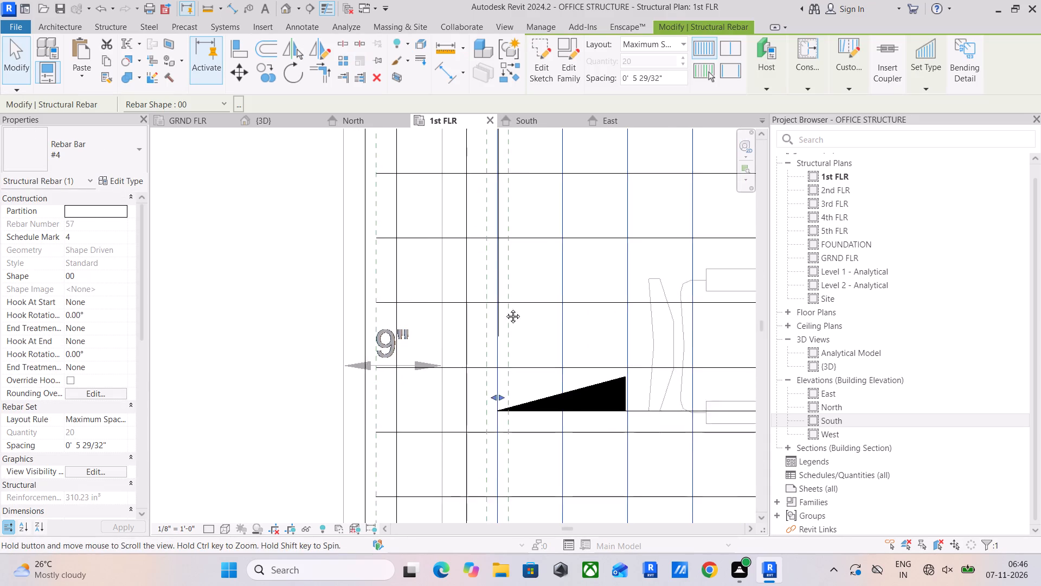
pyautogui.moveTo(505, 308); pyautogui.dragTo(505, 307, button='middle')
pyautogui.scroll(8, 493, 341)
pyautogui.moveTo(497, 397); pyautogui.dragTo(503, 398)
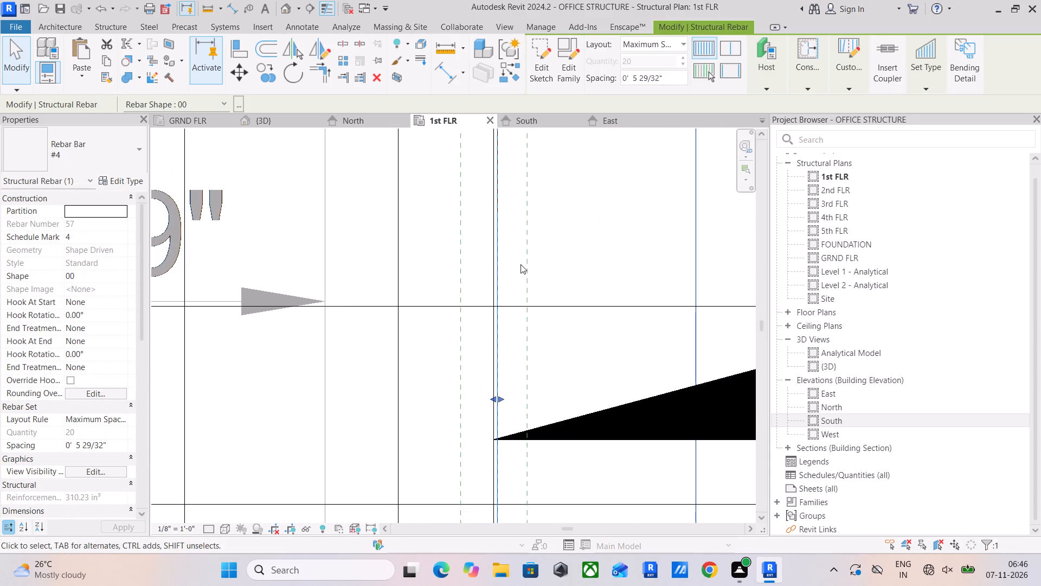
pyautogui.scroll(-10, 520, 264)
pyautogui.moveTo(530, 263); pyautogui.dragTo(470, 319, button='middle')
pyautogui.scroll(-5, 469, 308)
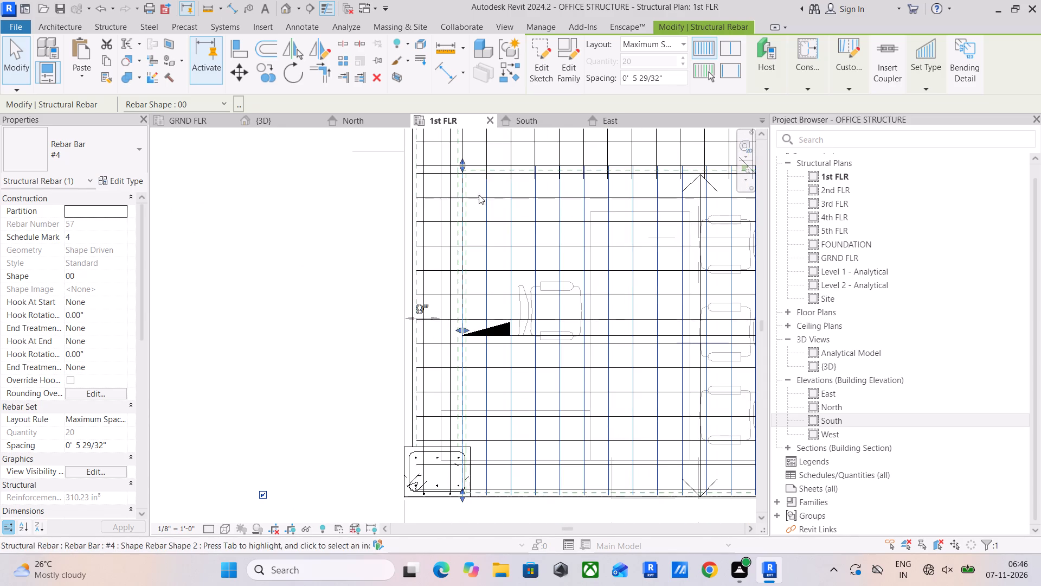
pyautogui.moveTo(485, 173); pyautogui.dragTo(473, 246, button='middle')
pyautogui.scroll(5, 452, 272)
pyautogui.press('Escape')
pyautogui.press('Escape')
pyautogui.press('Escape')
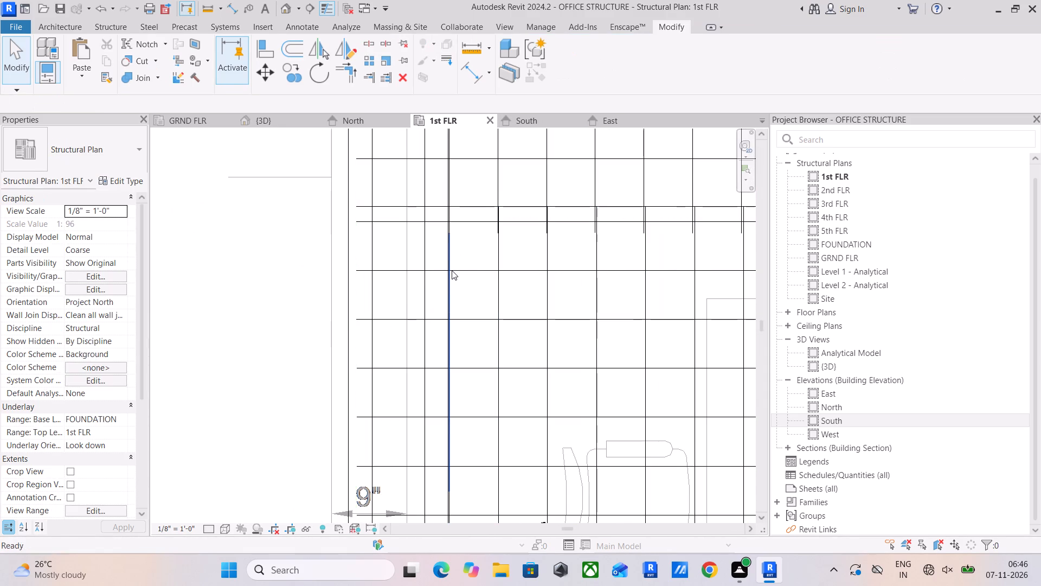
# Examine how the leftmost vertical #4 bars of Account and the slab below line up across their shared beam.
pyautogui.scroll(4, 452, 201)
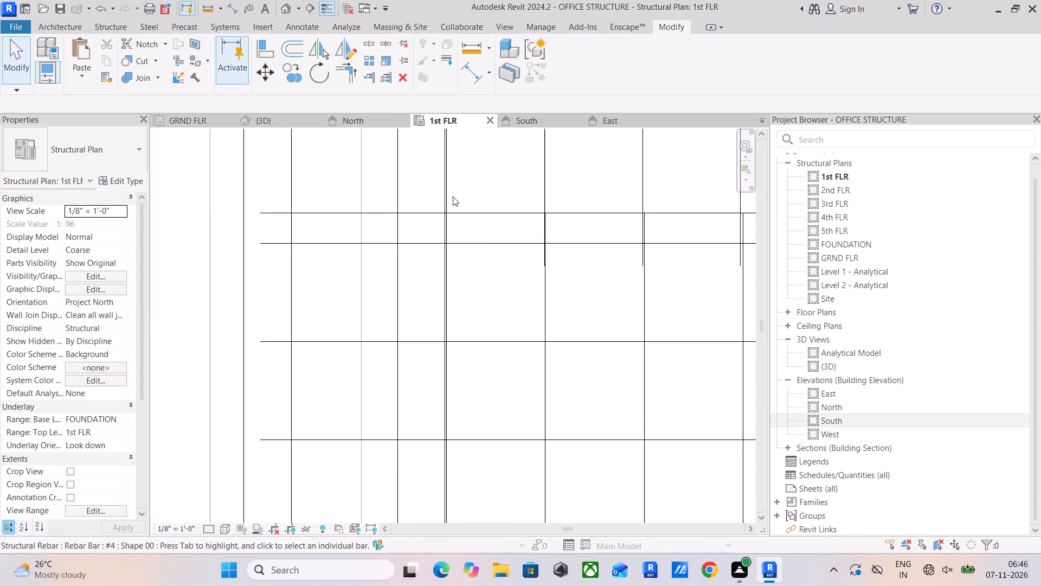
pyautogui.scroll(6, 453, 196)
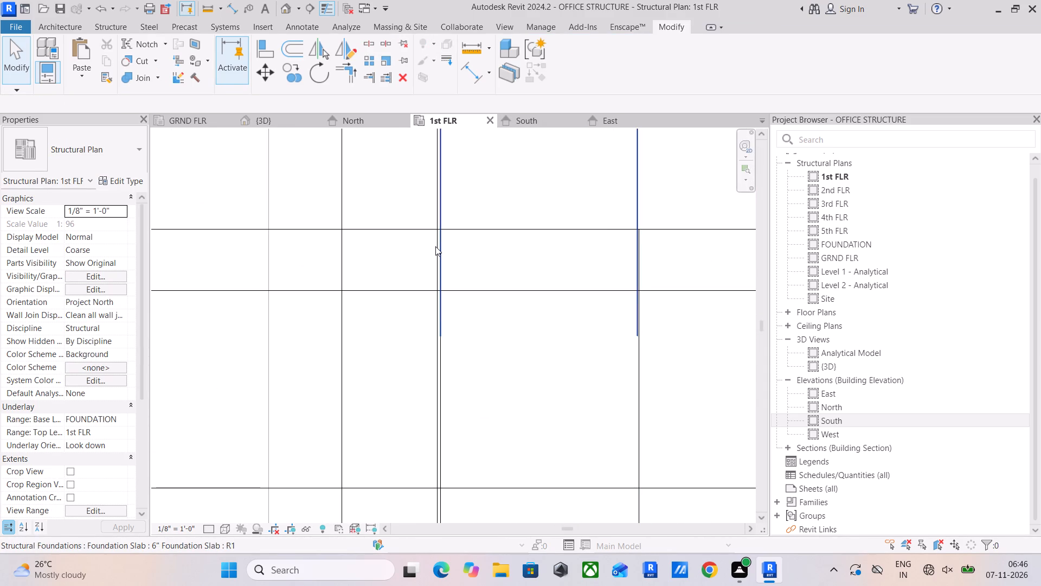
pyautogui.click(435, 246)
pyautogui.scroll(6, 434, 251)
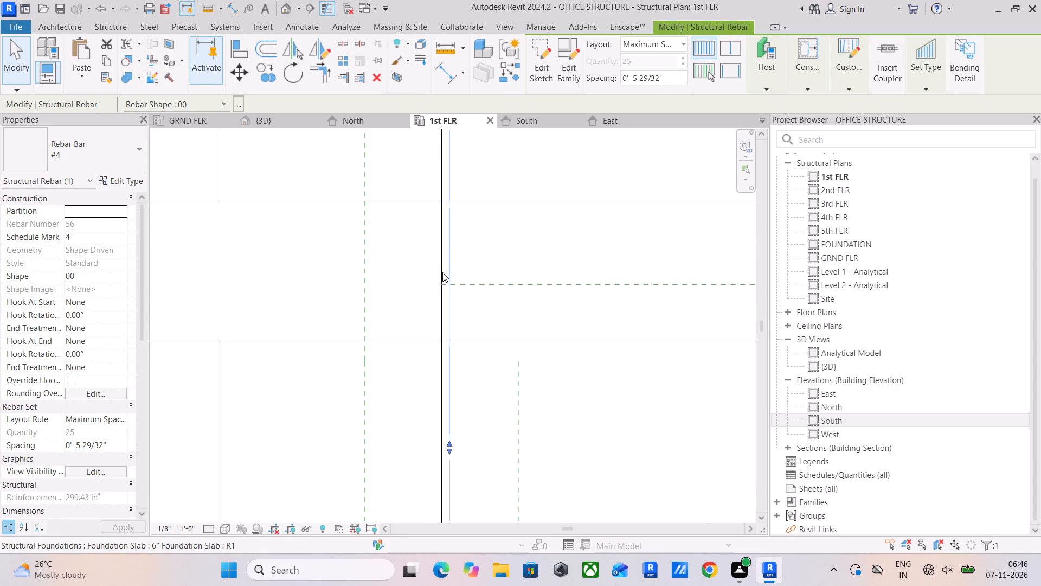
pyautogui.scroll(-20, 441, 267)
pyautogui.scroll(-5, 444, 262)
pyautogui.moveTo(436, 273); pyautogui.dragTo(430, 303, button='middle')
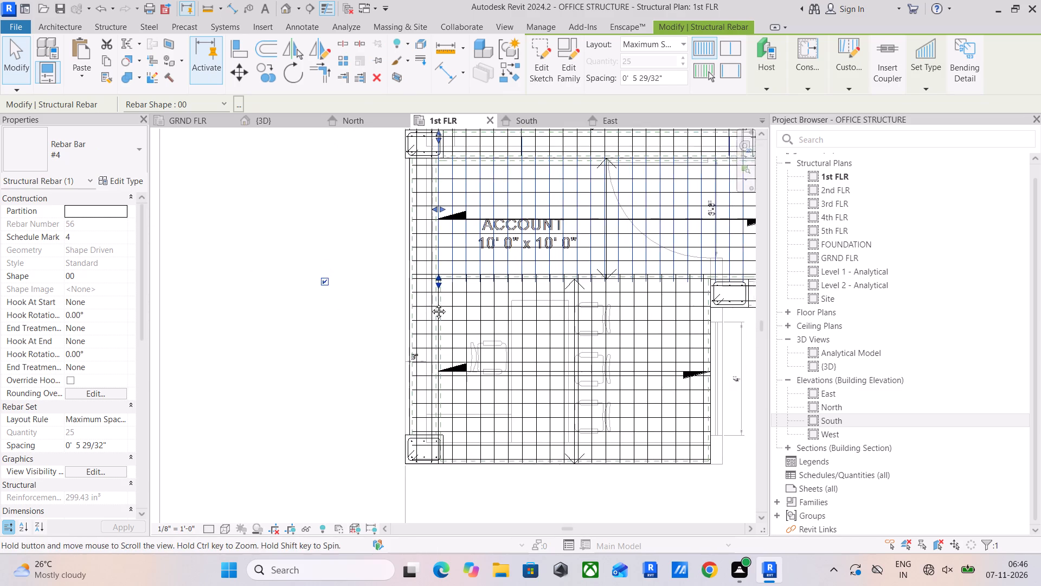
pyautogui.moveTo(430, 303); pyautogui.dragTo(429, 310, button='middle')
pyautogui.press('Escape')
pyautogui.press('Escape')
pyautogui.press('Escape')
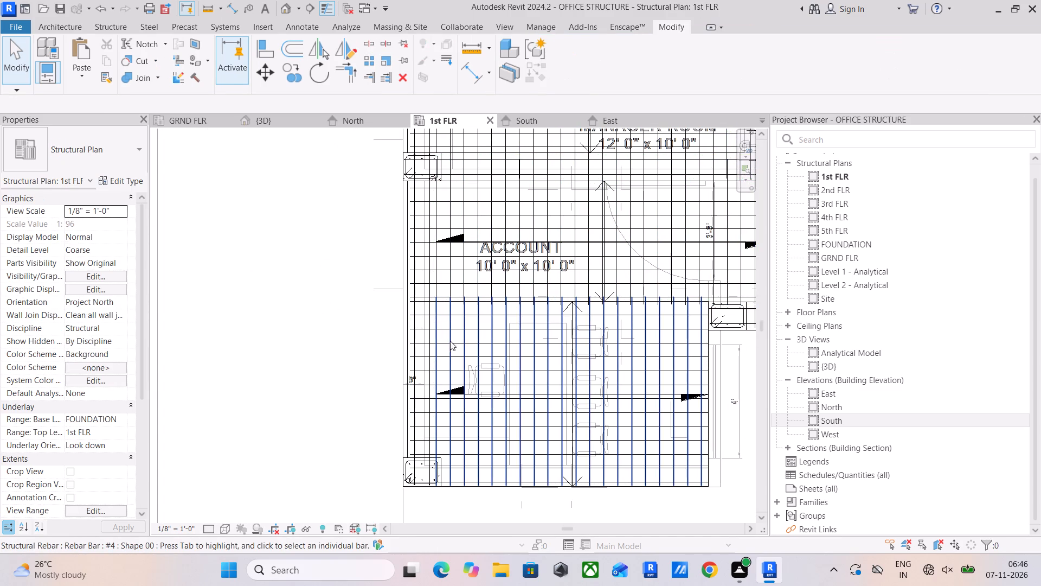
pyautogui.press('Escape')
pyautogui.press('Escape')
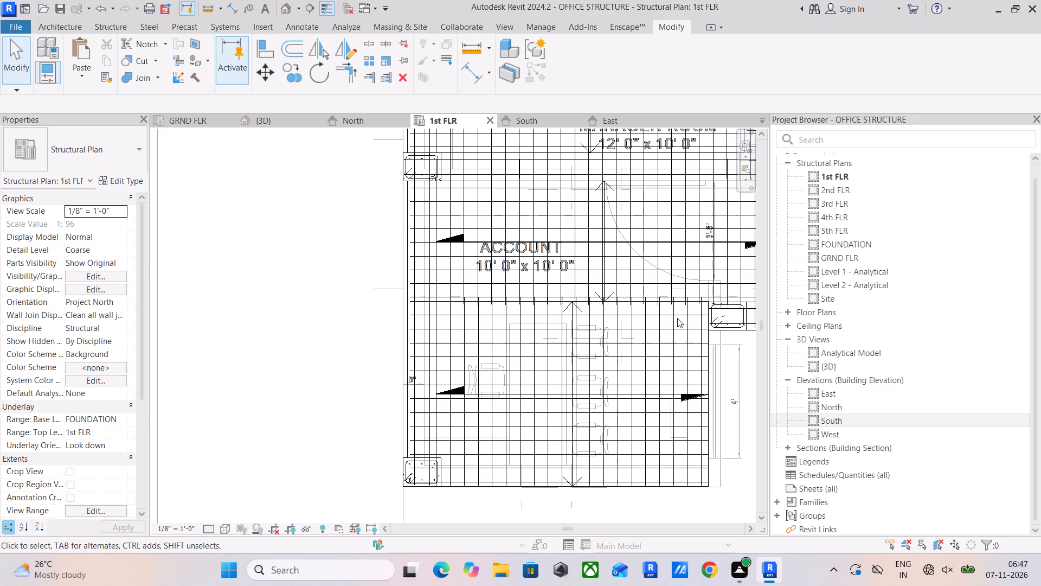
# Inspect the right extent of the vertical #4 bar set in the slab below Account against Account's vertical bars.
pyautogui.scroll(6, 681, 298)
pyautogui.moveTo(665, 304); pyautogui.dragTo(530, 339, button='middle')
pyautogui.scroll(5, 555, 345)
pyautogui.click(568, 353)
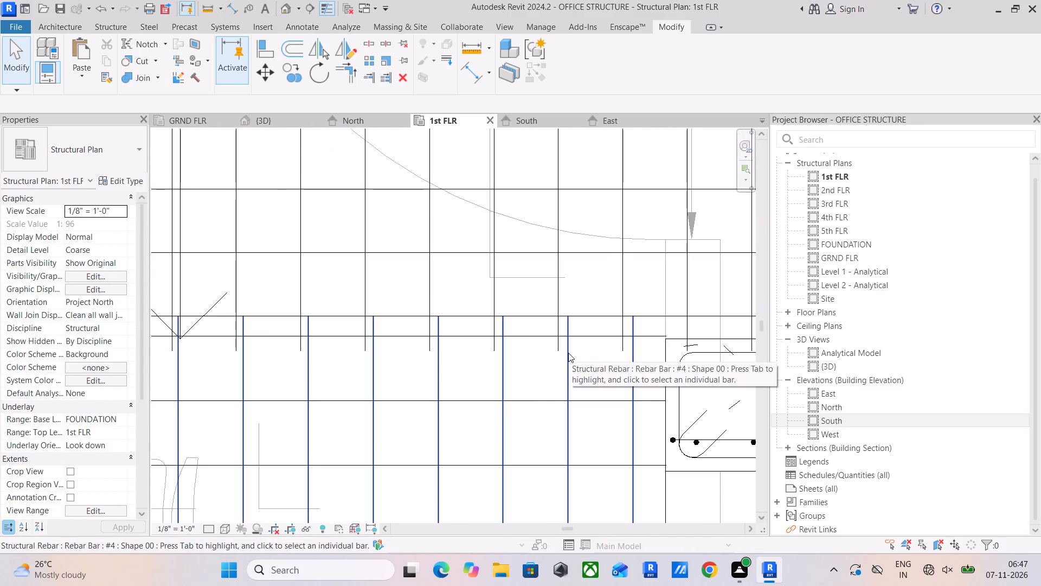
pyautogui.scroll(-5, 571, 340)
pyautogui.moveTo(571, 340); pyautogui.dragTo(607, 237, button='middle')
pyautogui.scroll(-3, 527, 259)
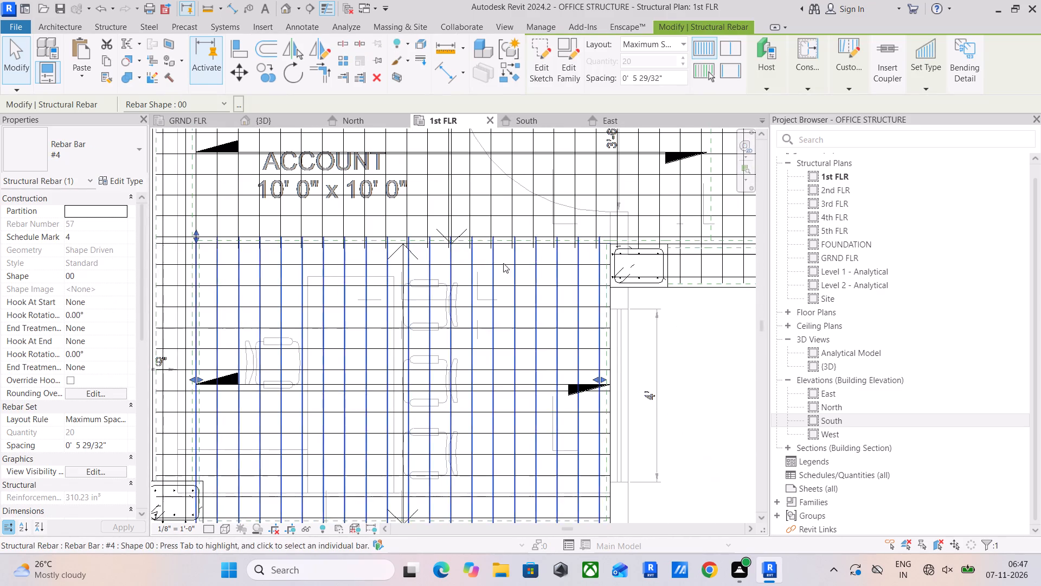
pyautogui.scroll(4, 599, 368)
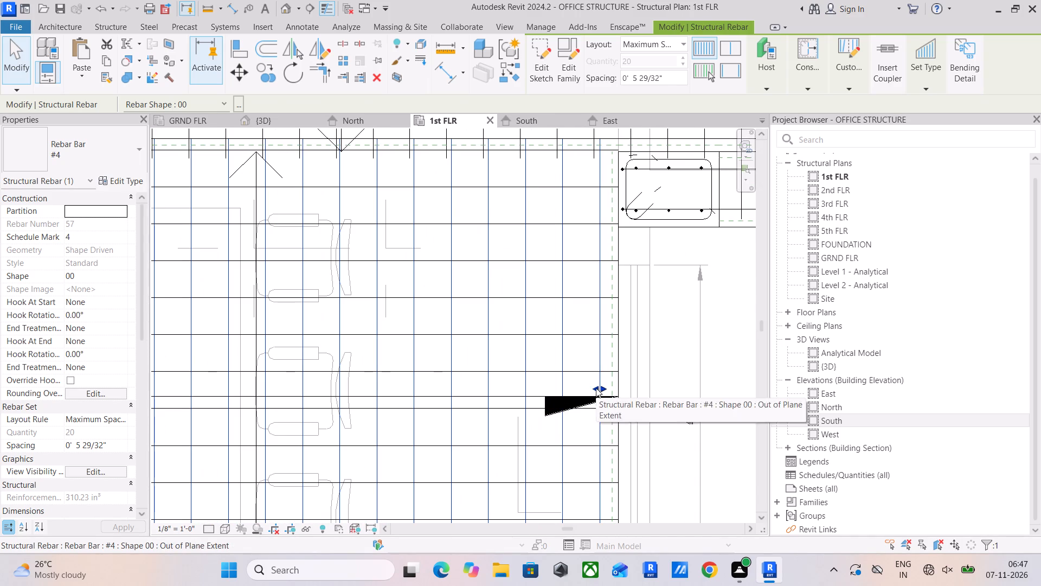
pyautogui.click(596, 388)
pyautogui.click(581, 171)
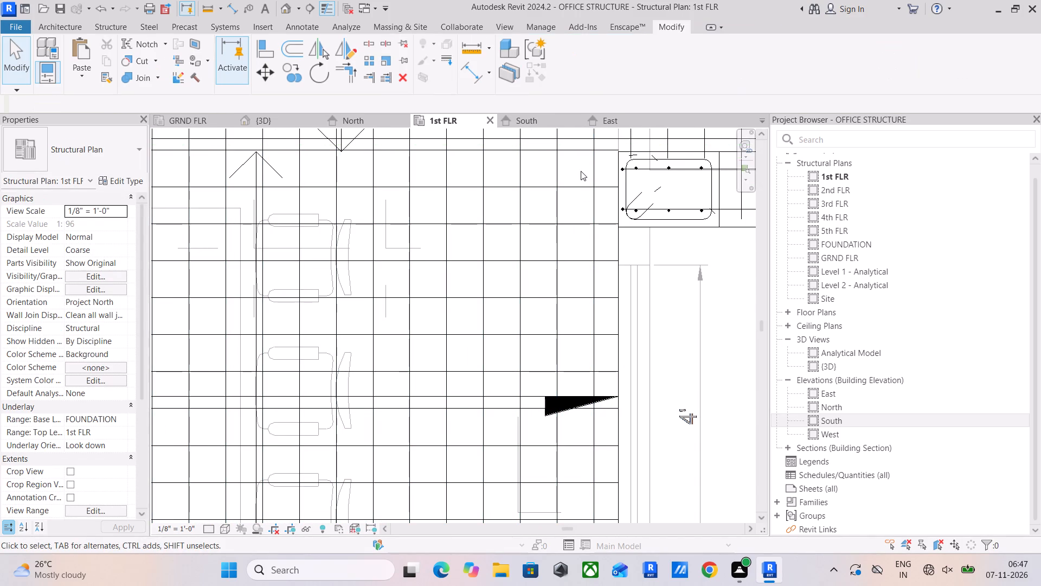
# Examine the #4 bars around the column at Account's lower right corner and along the left edge beam of the slab below.
pyautogui.scroll(-4, 581, 171)
pyautogui.moveTo(580, 171); pyautogui.dragTo(425, 259, button='middle')
pyautogui.scroll(4, 547, 232)
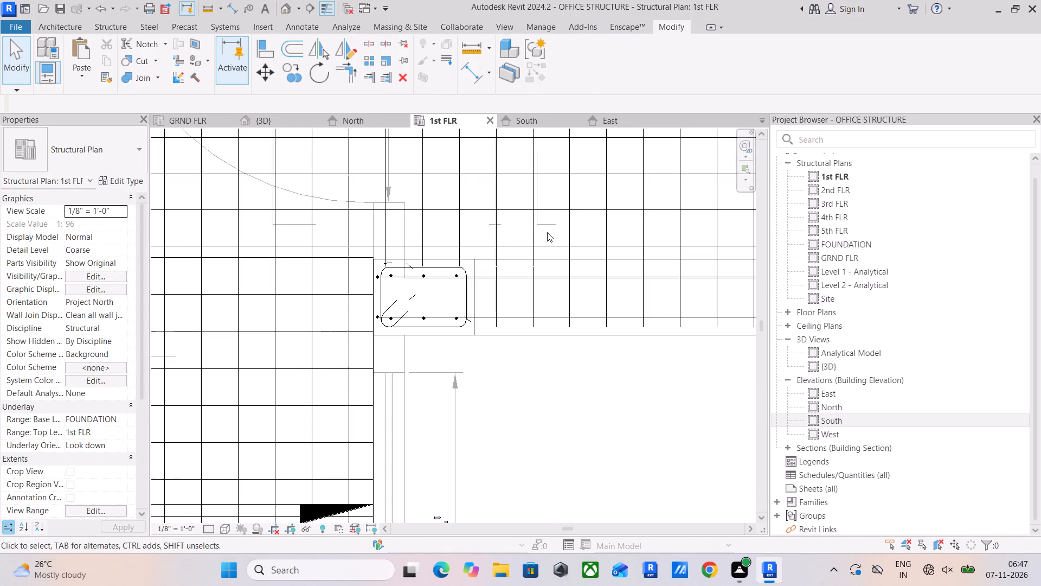
pyautogui.scroll(5, 470, 324)
pyautogui.scroll(-7, 448, 289)
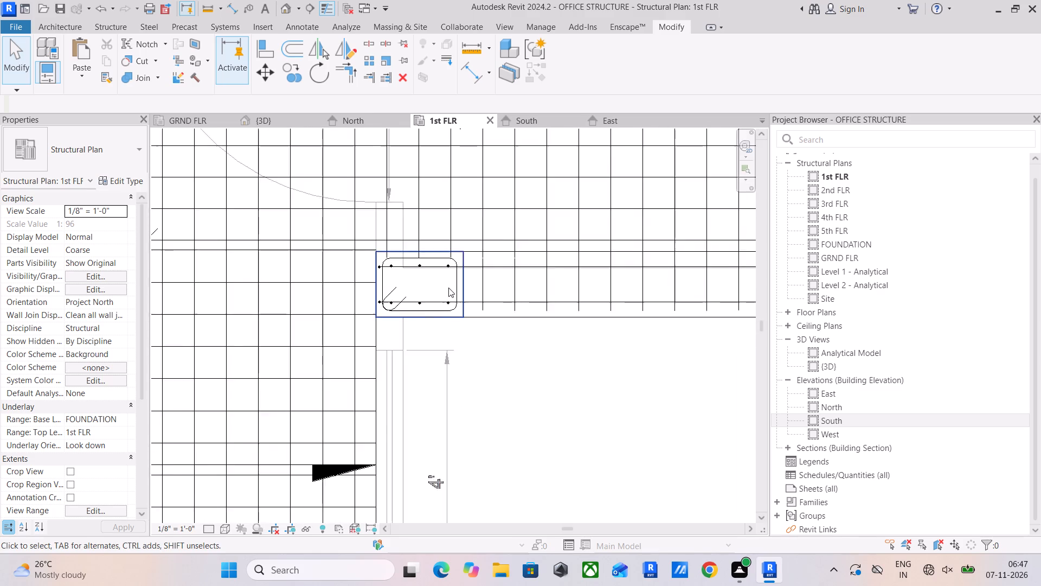
pyautogui.scroll(-3, 448, 288)
pyautogui.moveTo(448, 288); pyautogui.dragTo(572, 272, button='middle')
pyautogui.scroll(-3, 533, 273)
pyautogui.moveTo(522, 274); pyautogui.dragTo(541, 255, button='middle')
pyautogui.scroll(5, 251, 277)
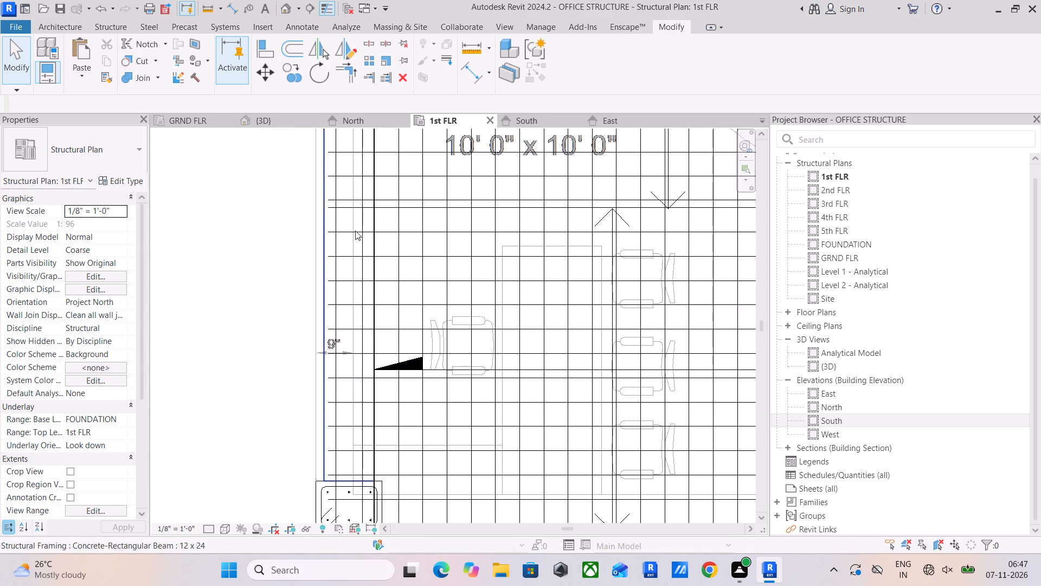
pyautogui.scroll(5, 358, 225)
pyautogui.scroll(-4, 371, 229)
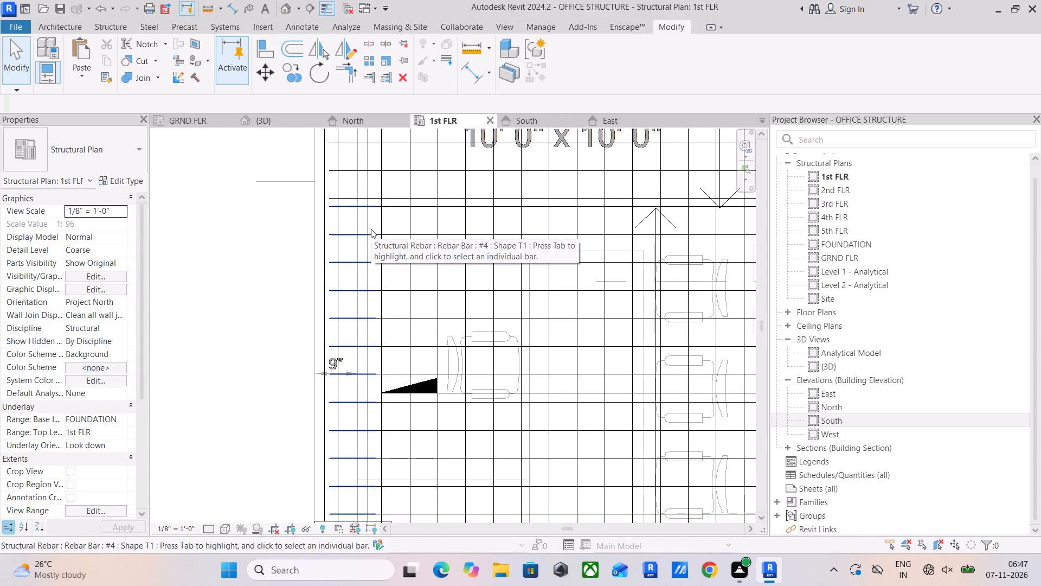
pyautogui.scroll(-6, 403, 256)
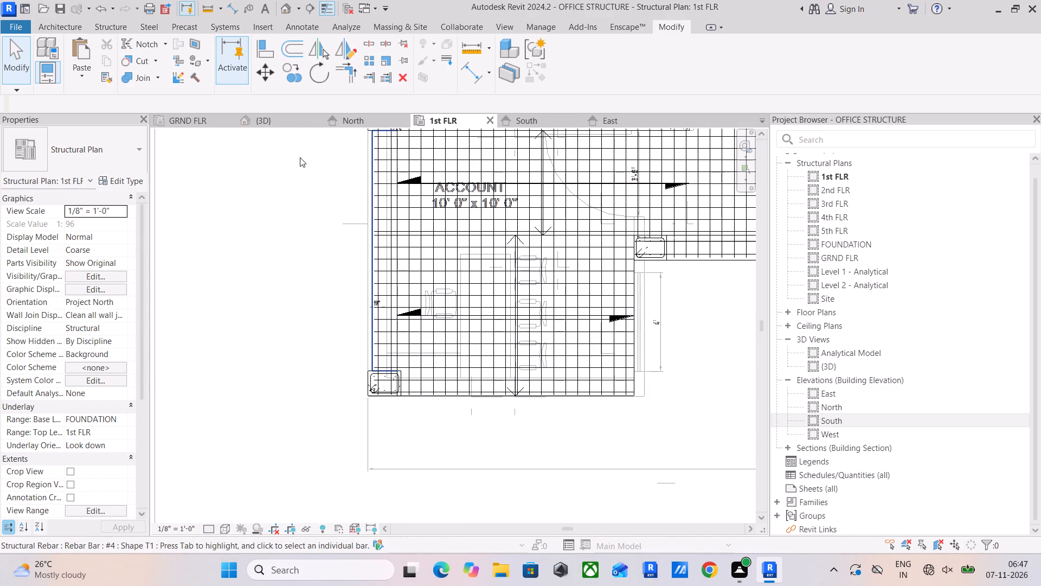
pyautogui.press('Escape')
pyautogui.press('Escape')
pyautogui.press('Escape')
pyautogui.press('Escape')
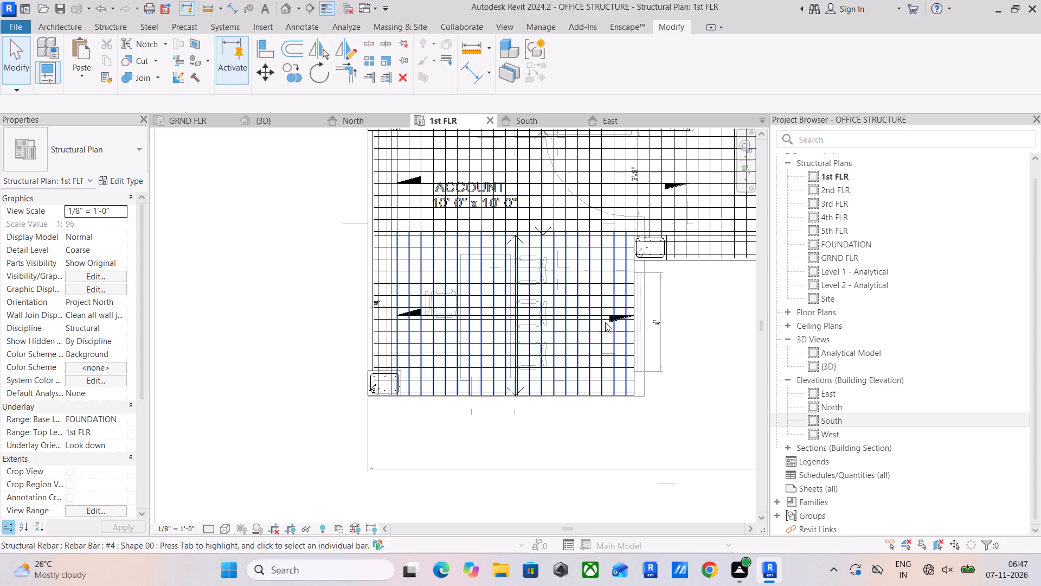
# Shift the lower extent of the #4 stirrup set in the beam between Manager Room and Waiting Area slightly down toward the horizontal slab bars.
pyautogui.moveTo(643, 329); pyautogui.dragTo(492, 426, button='middle')
pyautogui.moveTo(537, 326); pyautogui.dragTo(520, 438, button='middle')
pyautogui.scroll(-3, 529, 343)
pyautogui.moveTo(530, 337); pyautogui.dragTo(516, 393, button='middle')
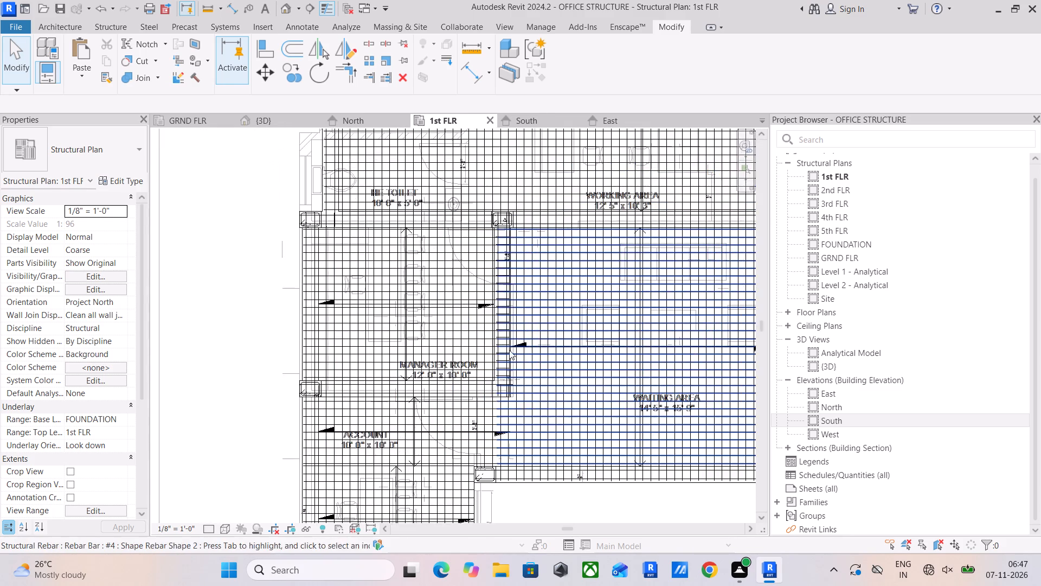
pyautogui.scroll(6, 503, 313)
pyautogui.scroll(8, 511, 443)
pyautogui.moveTo(504, 433); pyautogui.dragTo(526, 263, button='middle')
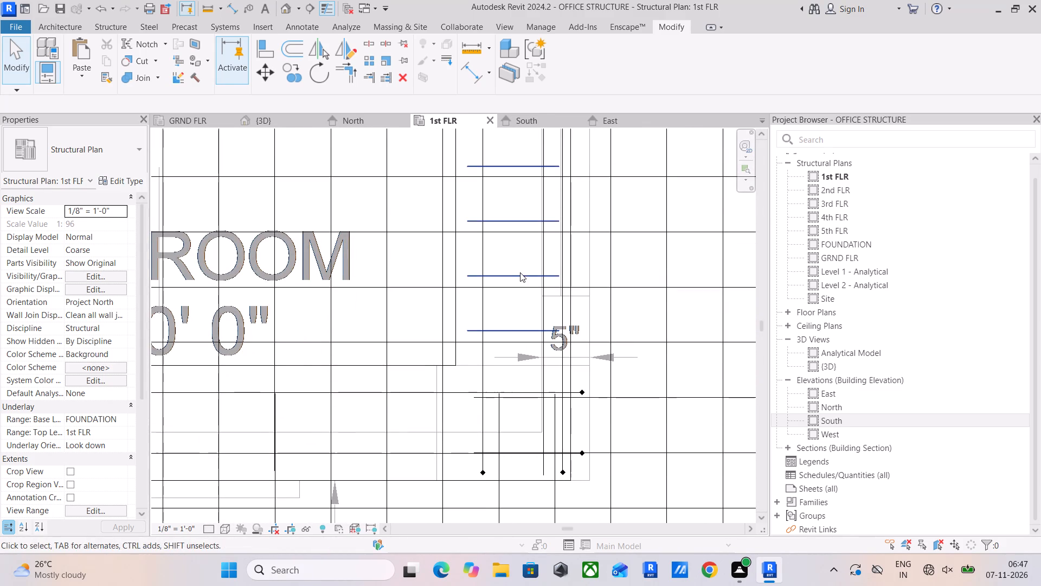
pyautogui.click(518, 273)
pyautogui.moveTo(512, 335); pyautogui.dragTo(512, 338)
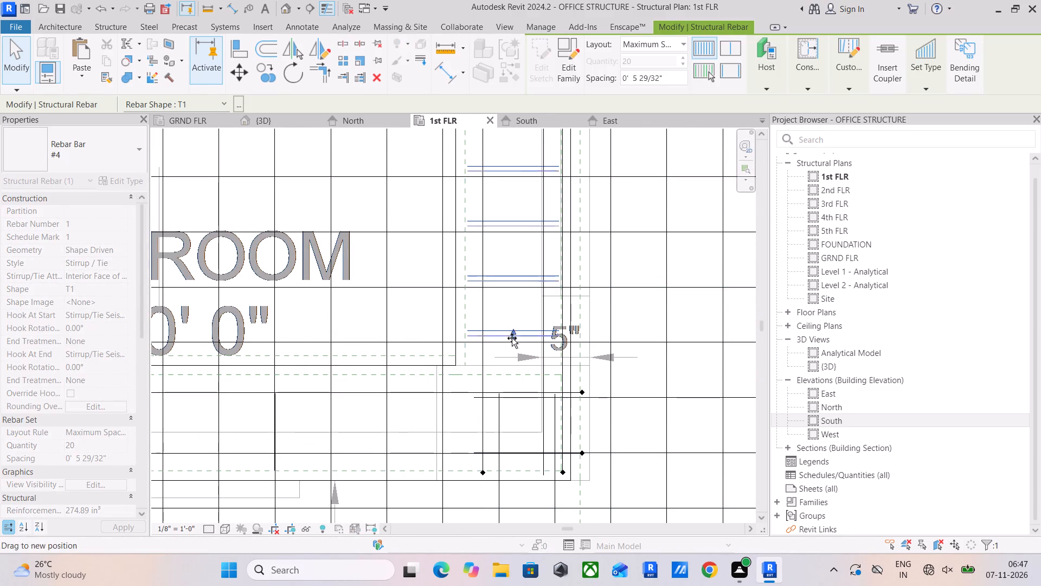
pyautogui.moveTo(512, 338); pyautogui.dragTo(512, 341)
# Nudge the upper end of the same #4 stirrup set slightly down toward the horizontal slab bar below the column.
pyautogui.scroll(-6, 507, 283)
pyautogui.moveTo(508, 305); pyautogui.dragTo(509, 512, button='middle')
pyautogui.scroll(-4, 512, 378)
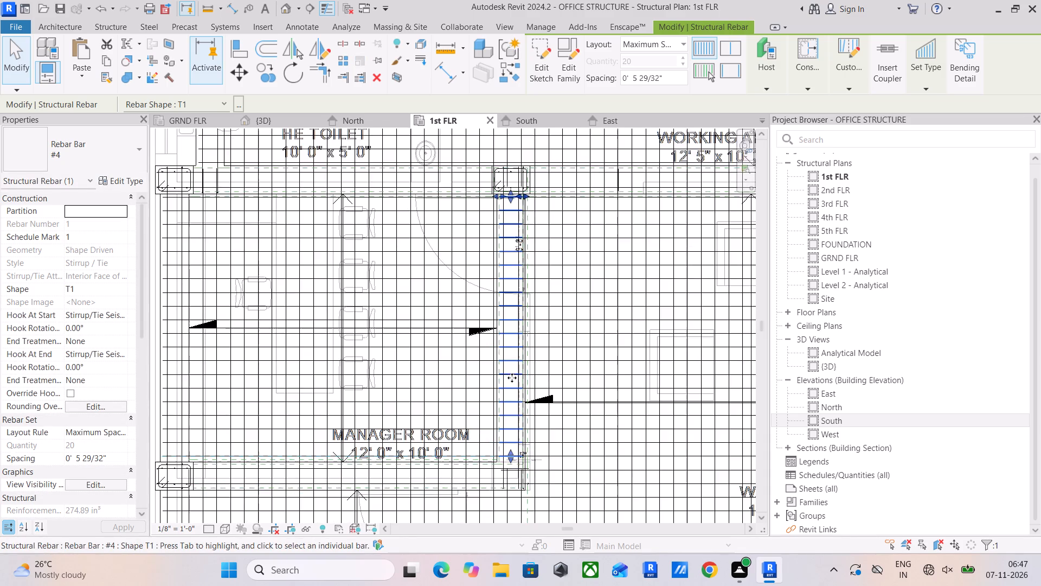
pyautogui.moveTo(516, 367); pyautogui.dragTo(519, 454, button='middle')
pyautogui.scroll(5, 514, 314)
pyautogui.scroll(9, 517, 249)
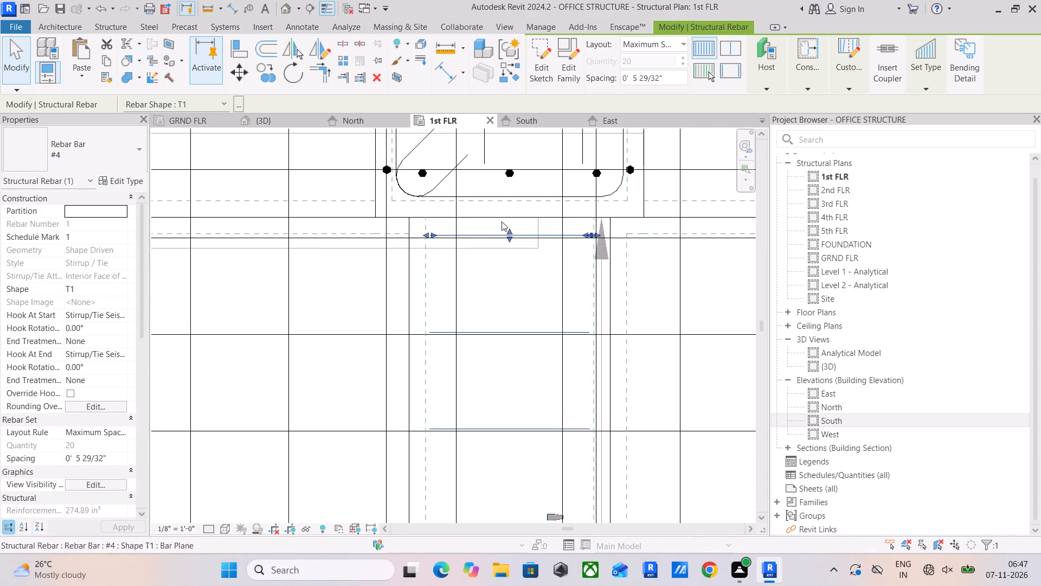
pyautogui.scroll(5, 502, 212)
pyautogui.scroll(3, 507, 256)
pyautogui.moveTo(520, 266); pyautogui.dragTo(522, 271)
pyautogui.moveTo(515, 349); pyautogui.dragTo(515, 355)
# Examine the slab bars and beam stirrups around Working Area, Director Room and the upper rooms, up to the whole floor plan.
pyautogui.scroll(-16, 517, 354)
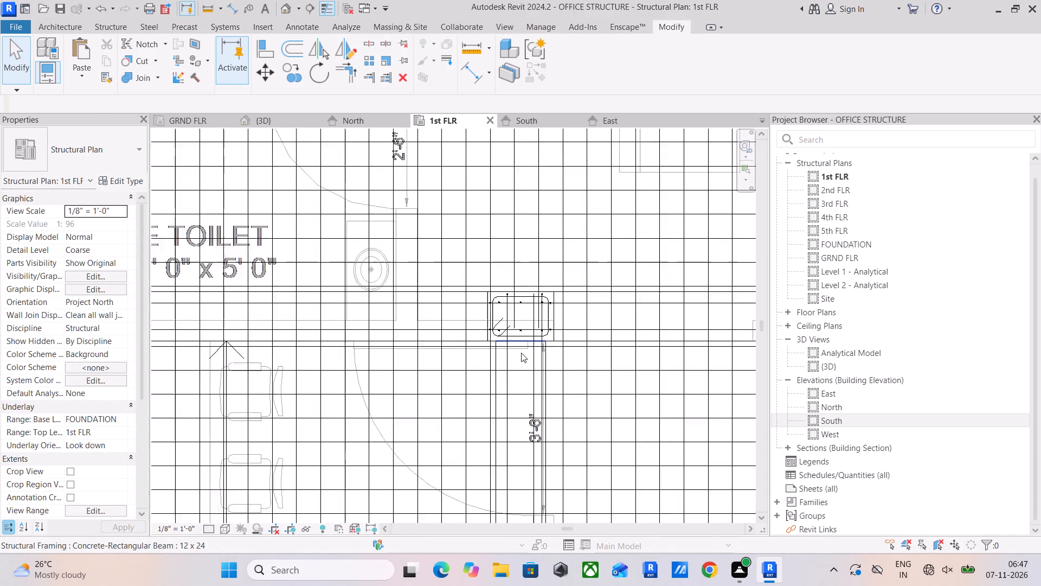
pyautogui.scroll(-13, 521, 353)
pyautogui.moveTo(464, 384); pyautogui.dragTo(287, 426, button='middle')
pyautogui.scroll(3, 485, 362)
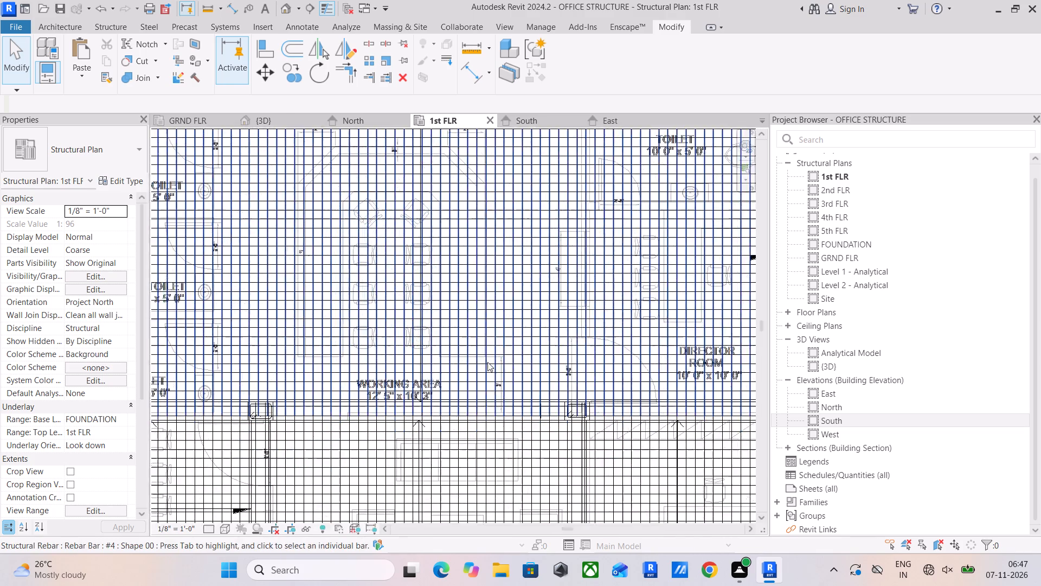
pyautogui.scroll(2, 487, 362)
pyautogui.scroll(5, 601, 398)
pyautogui.moveTo(622, 399); pyautogui.dragTo(528, 348, button='middle')
pyautogui.scroll(-4, 527, 347)
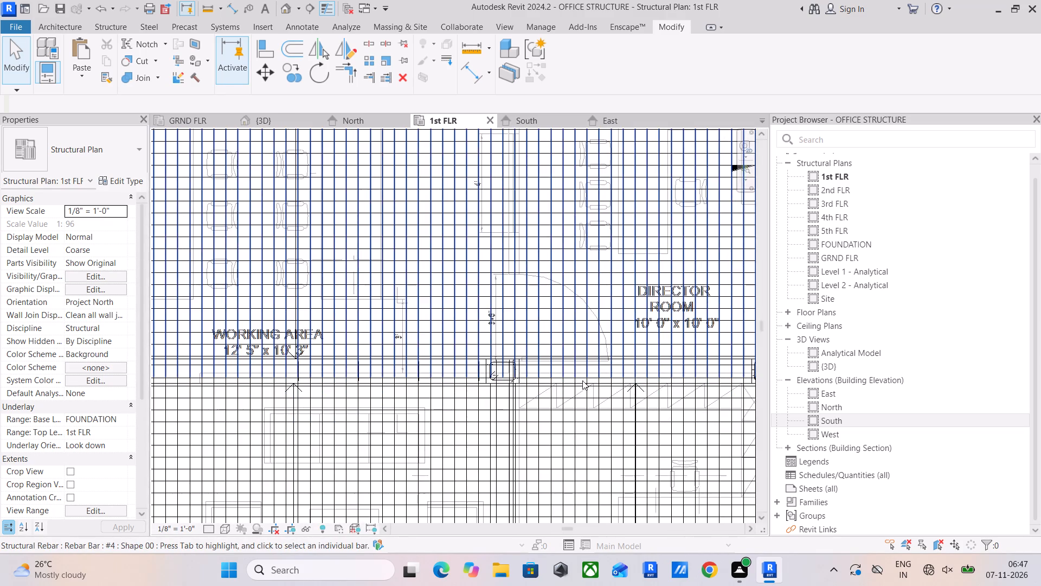
pyautogui.scroll(-9, 582, 380)
pyautogui.moveTo(585, 381); pyautogui.dragTo(589, 442, button='middle')
pyautogui.scroll(5, 575, 326)
pyautogui.scroll(5, 507, 294)
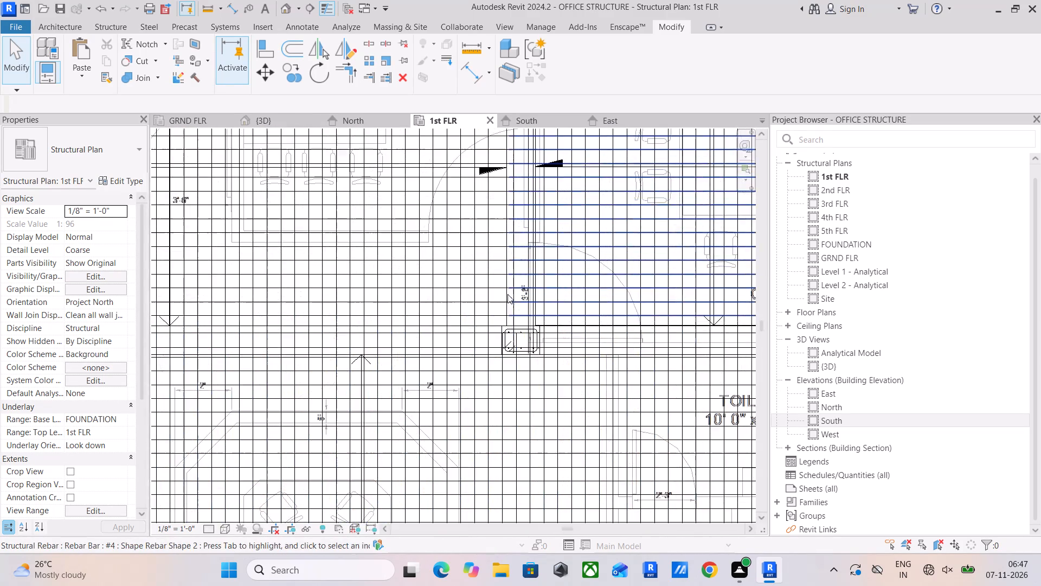
pyautogui.scroll(6, 519, 308)
pyautogui.scroll(-16, 519, 308)
pyautogui.moveTo(522, 308); pyautogui.dragTo(534, 260, button='middle')
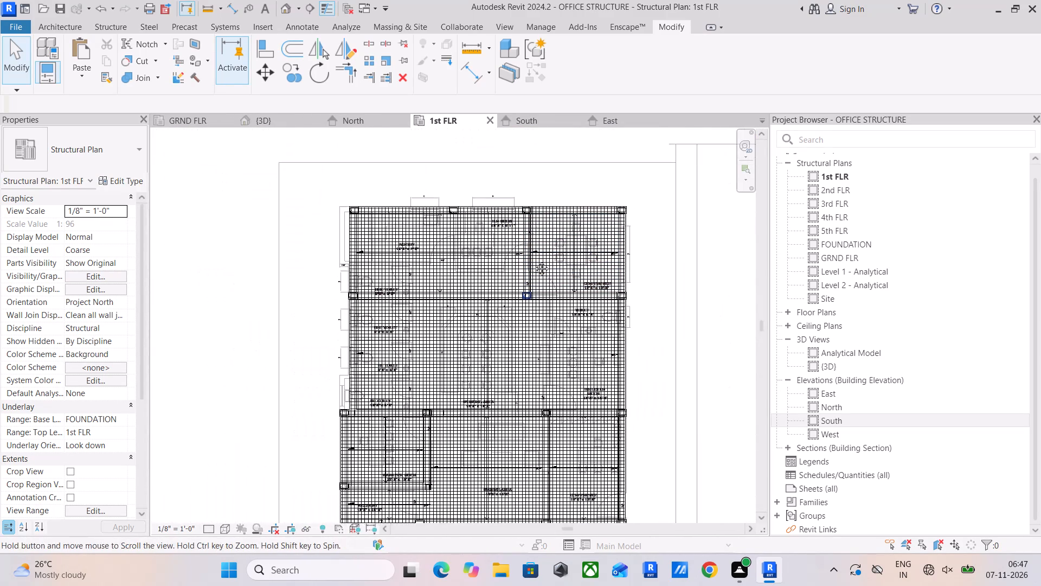
pyautogui.moveTo(534, 260); pyautogui.dragTo(538, 232, button='middle')
pyautogui.scroll(-2, 532, 260)
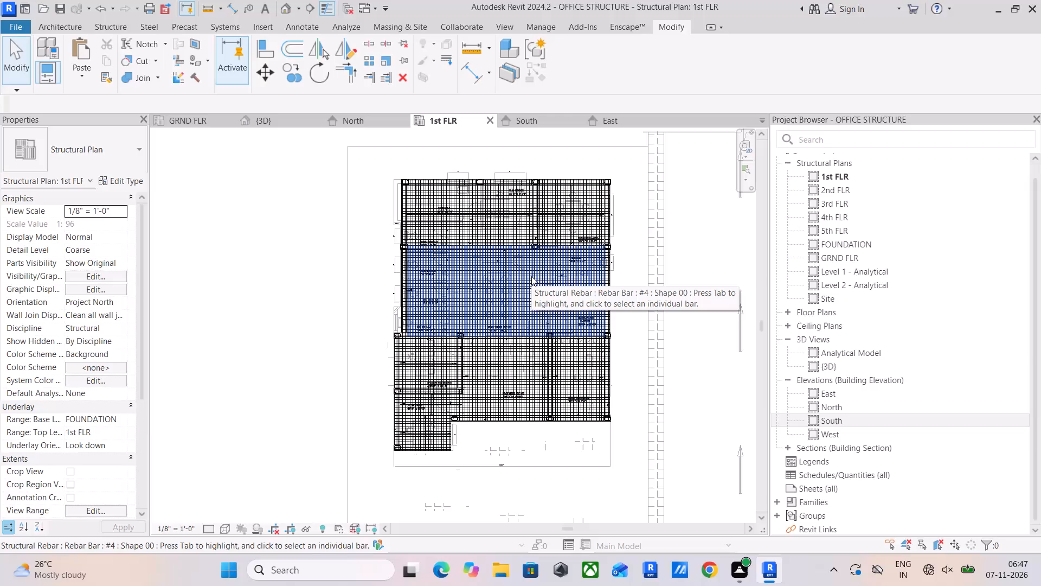